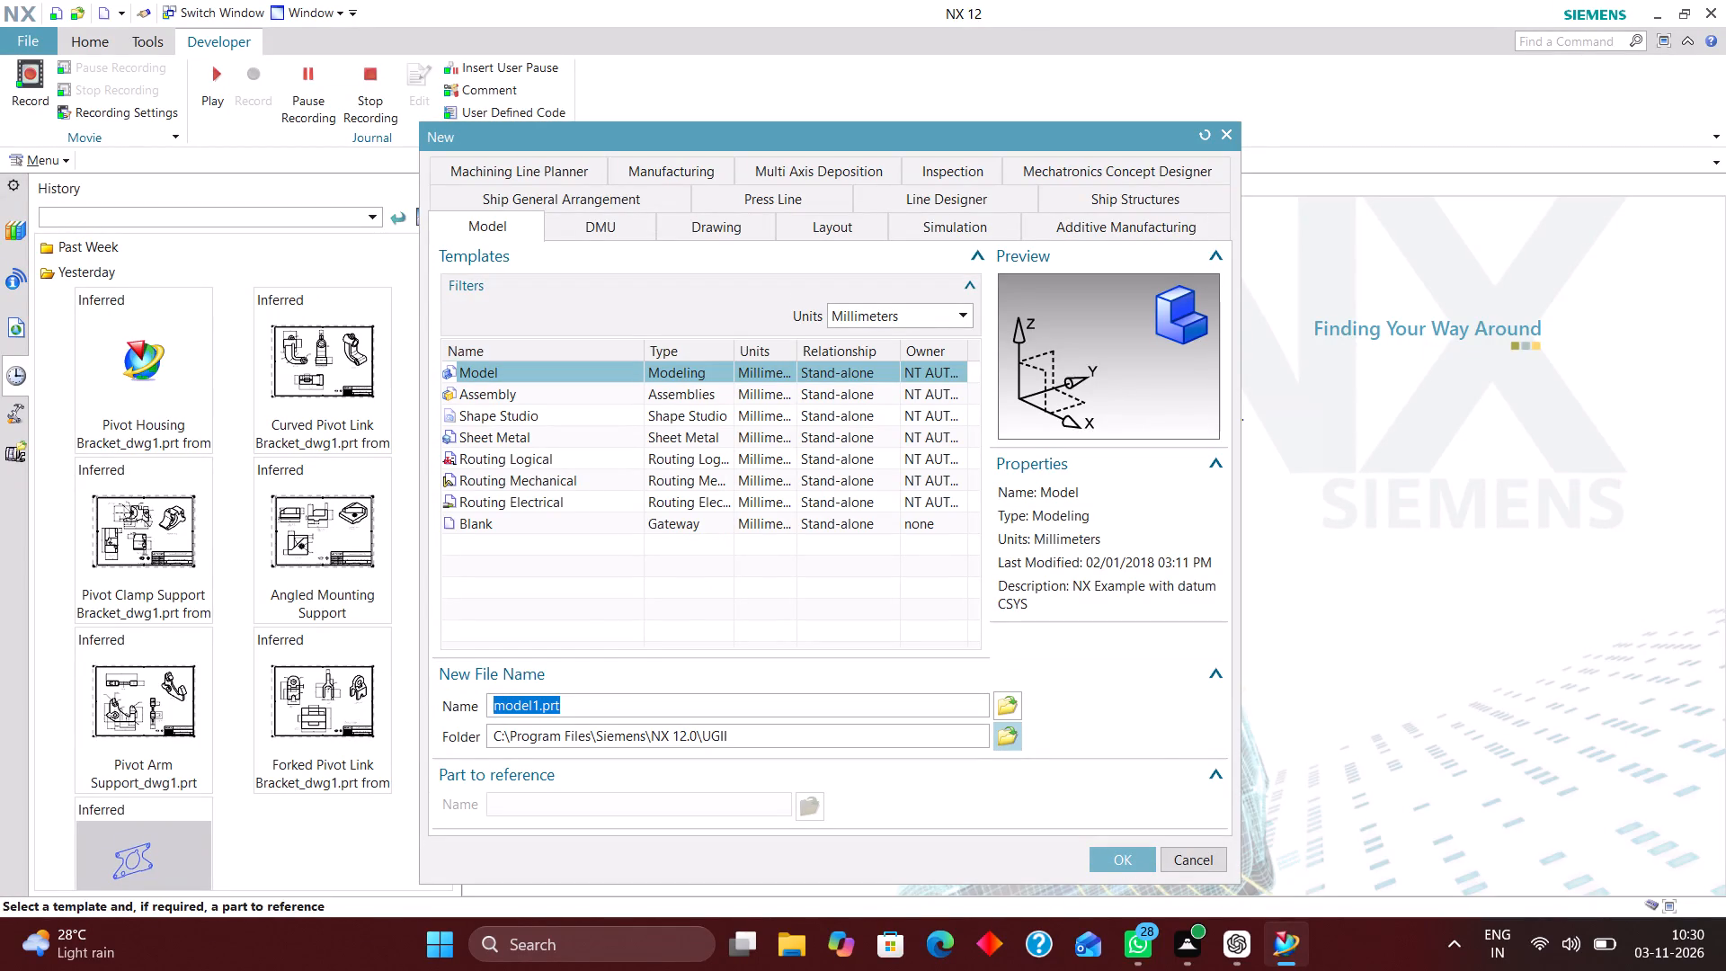
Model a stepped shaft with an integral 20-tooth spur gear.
Create a new millimetre part from the Model template in the Desktop NEW folder's Stepped Gear Shaft subfolder.
click(1004, 732)
click(878, 320)
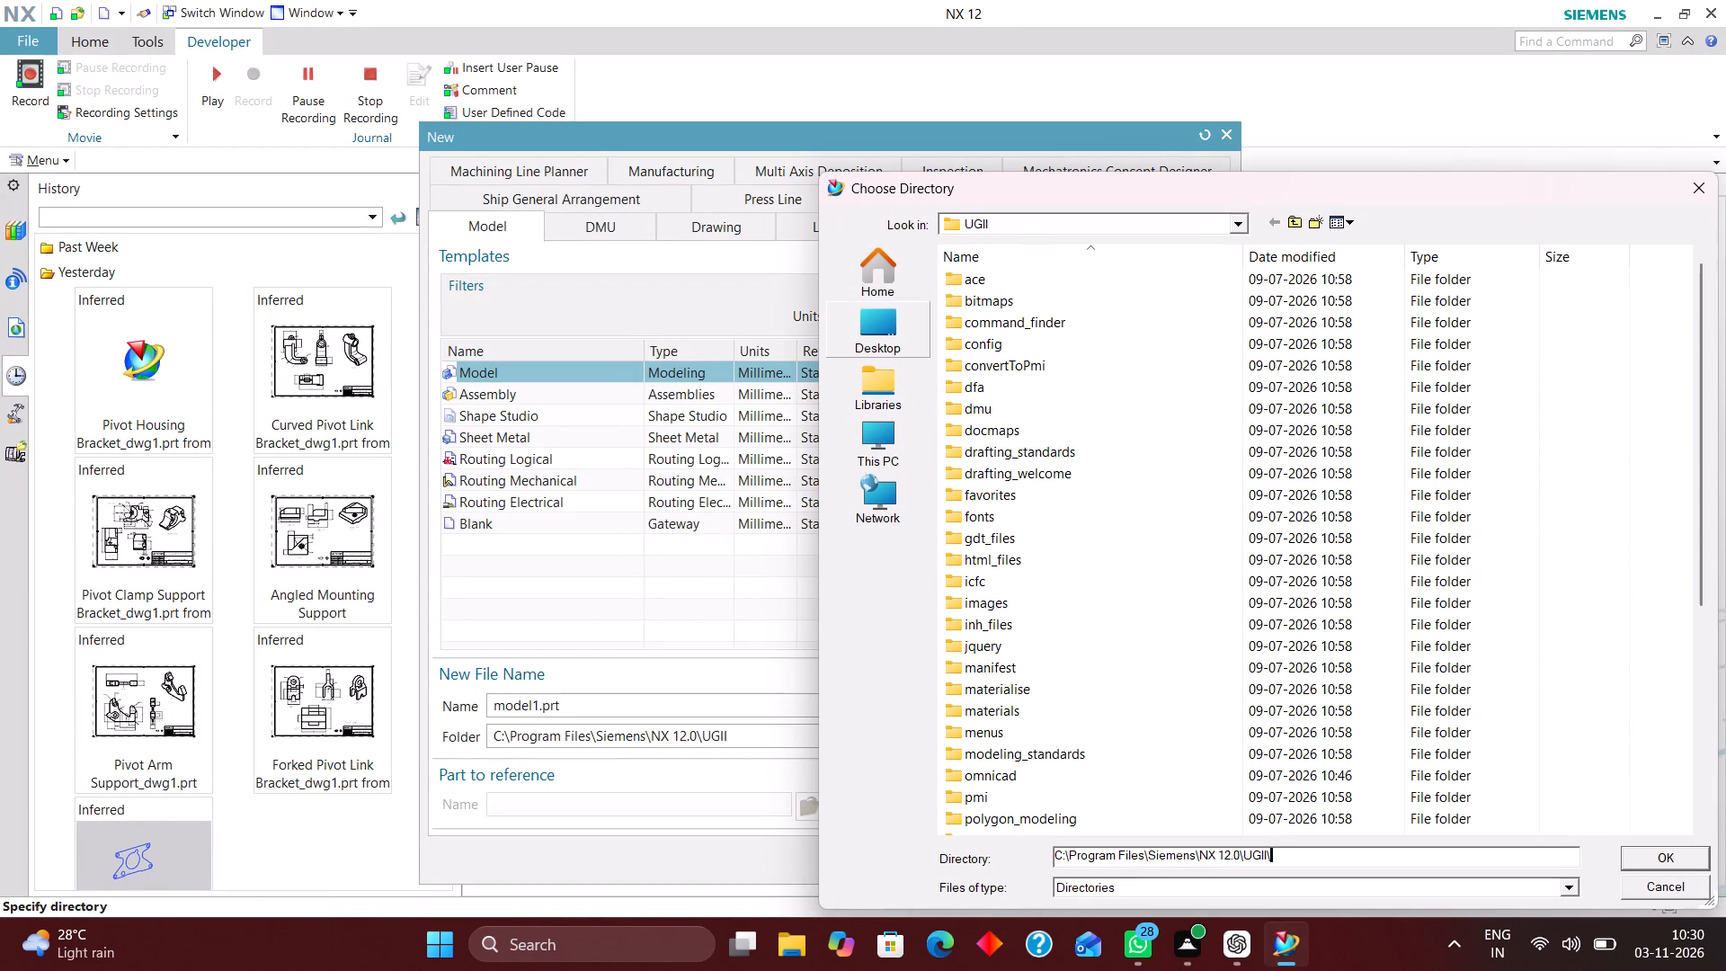
double_click(1085, 566)
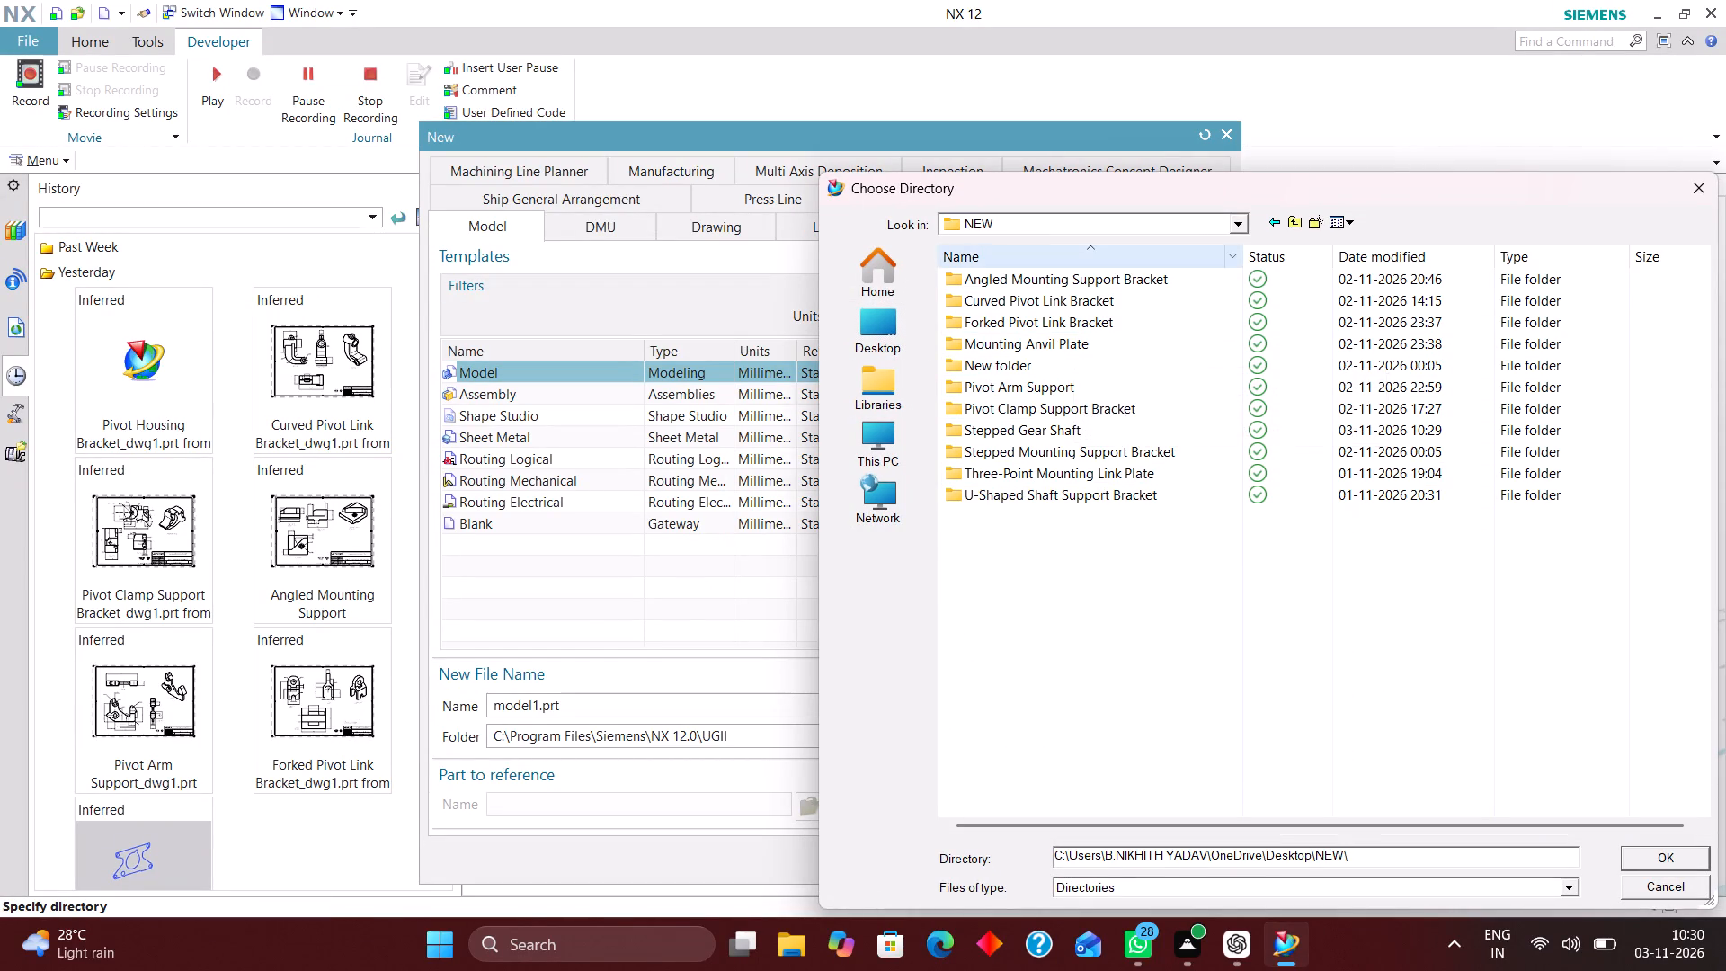
double_click(1026, 430)
click(1680, 855)
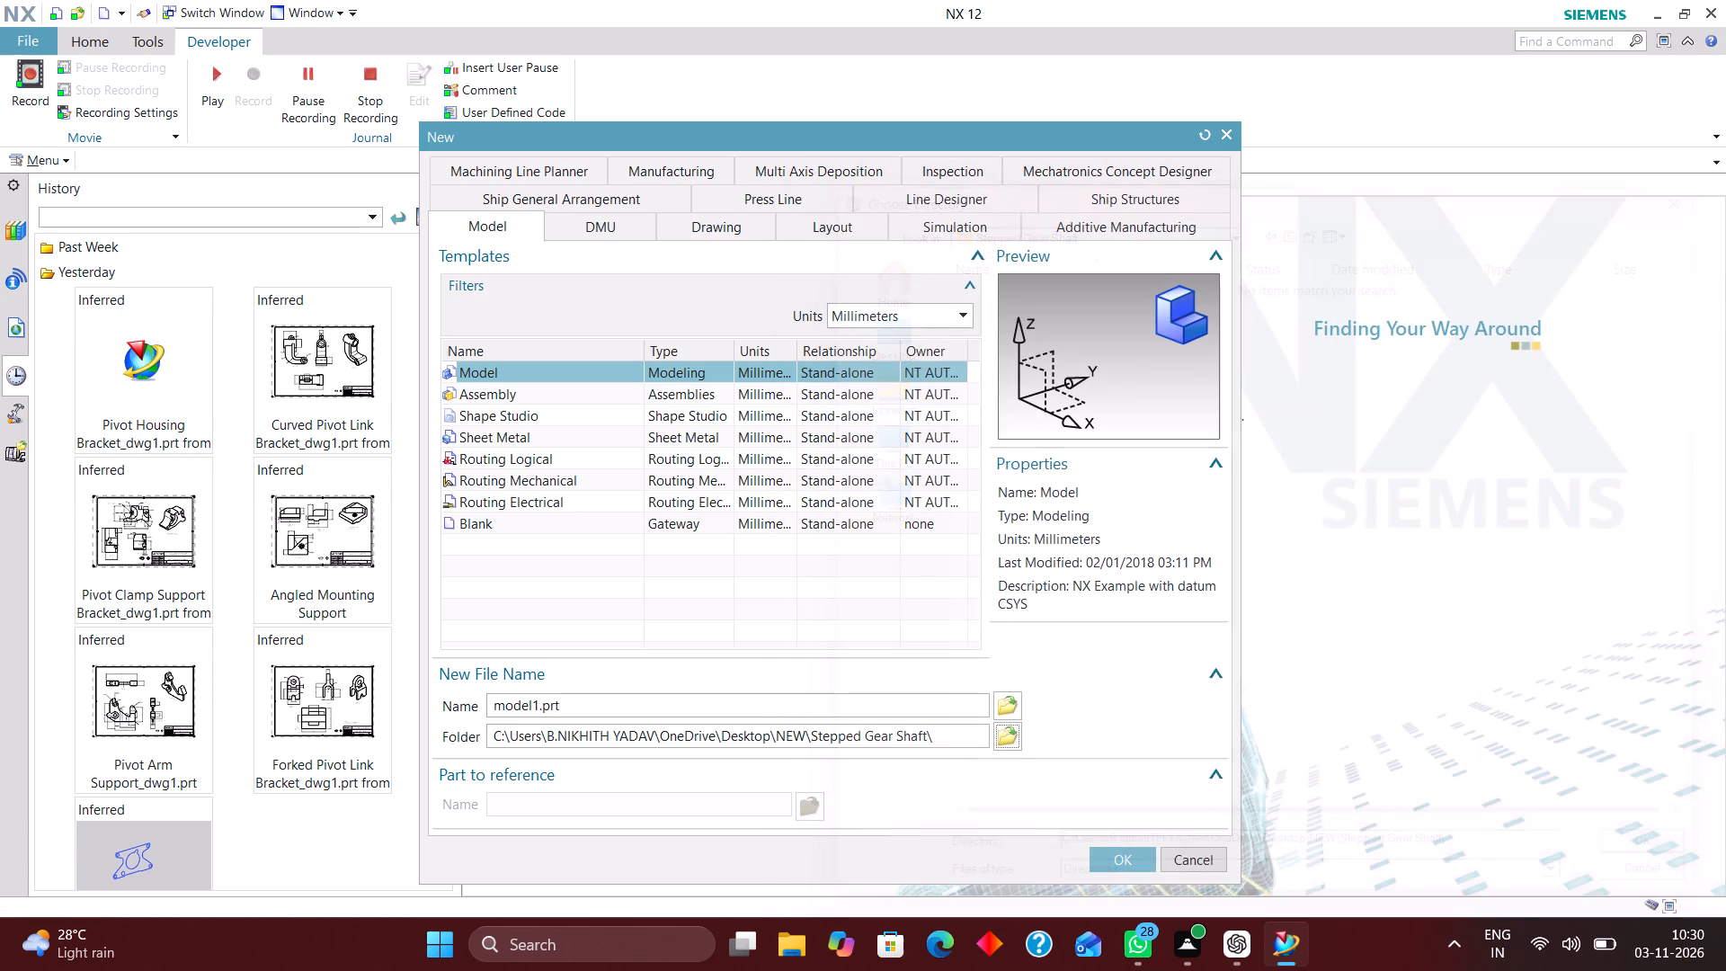
click(1137, 865)
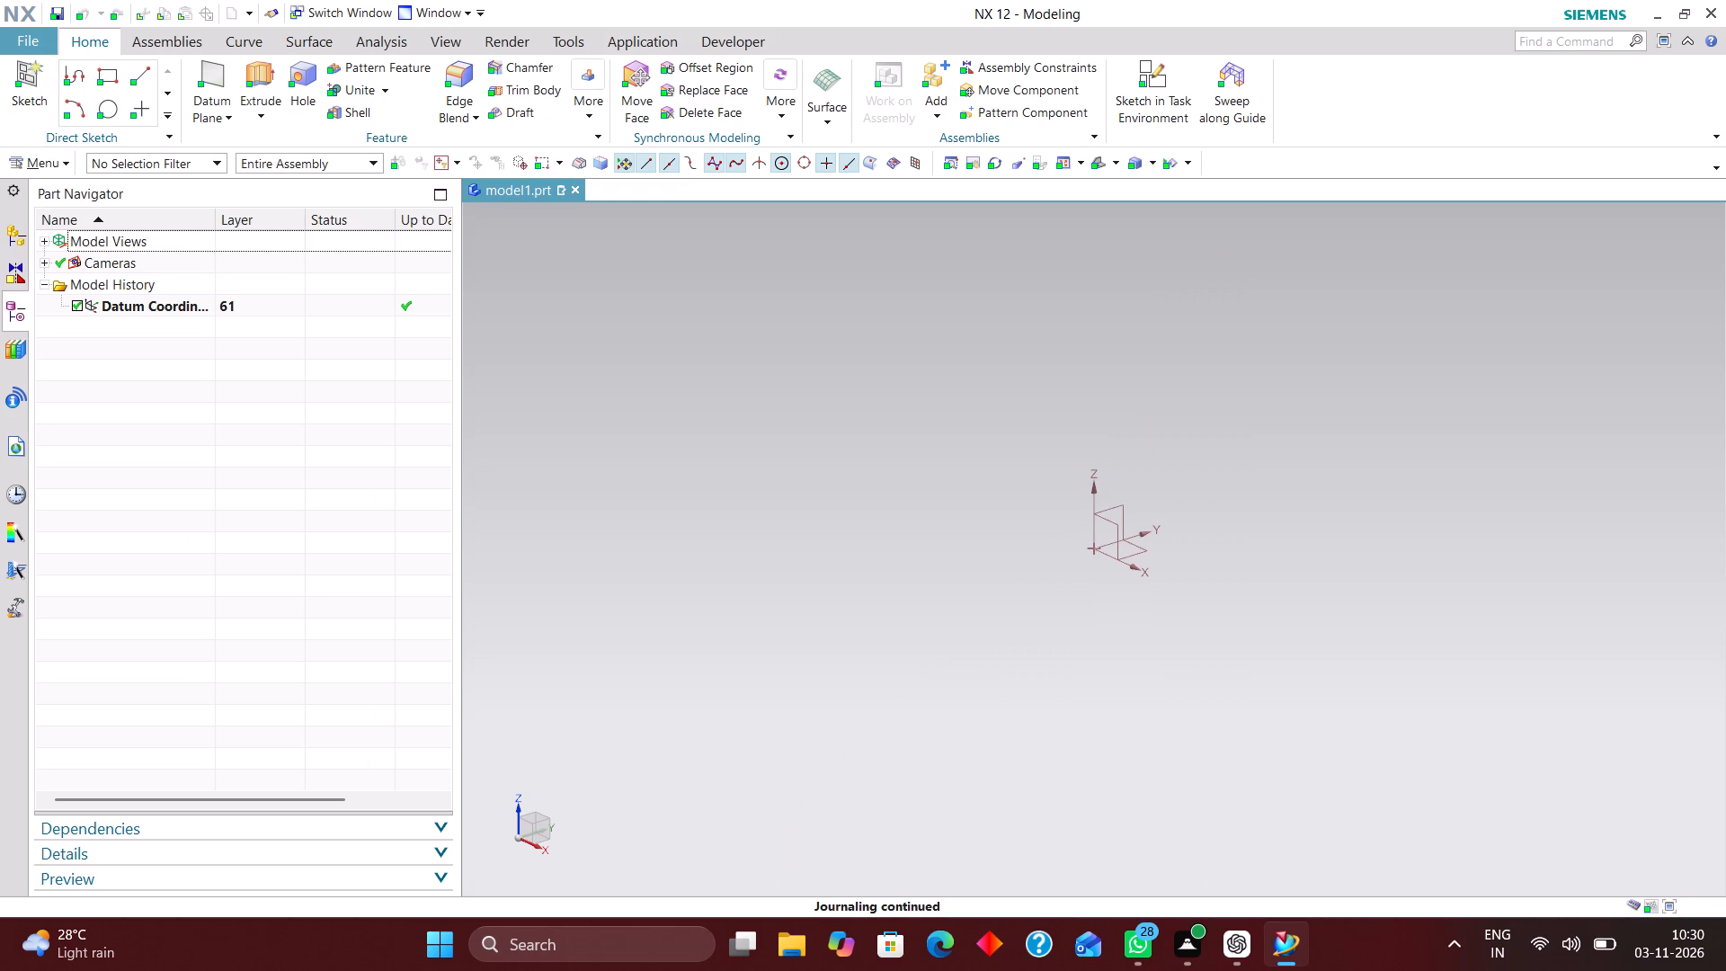
Set the sketch preferences: turn off continuous auto dimensioning and auto dimension display, and set the dimension label to Value.
click(57, 162)
click(87, 388)
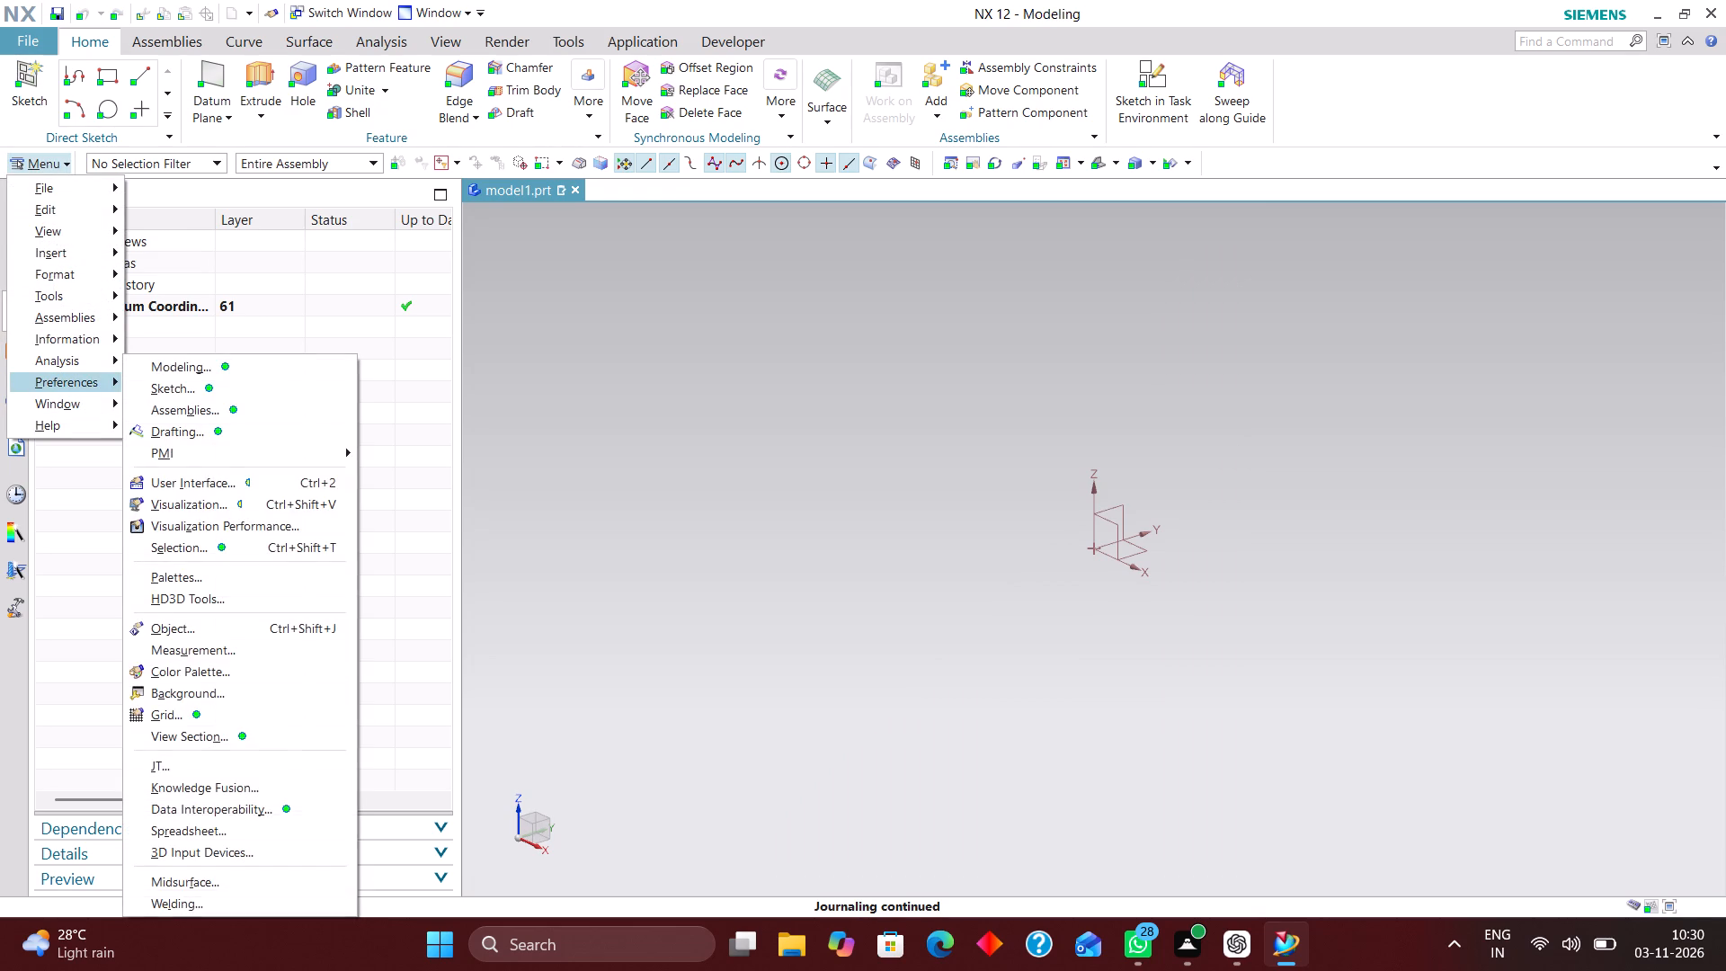
click(200, 398)
click(227, 231)
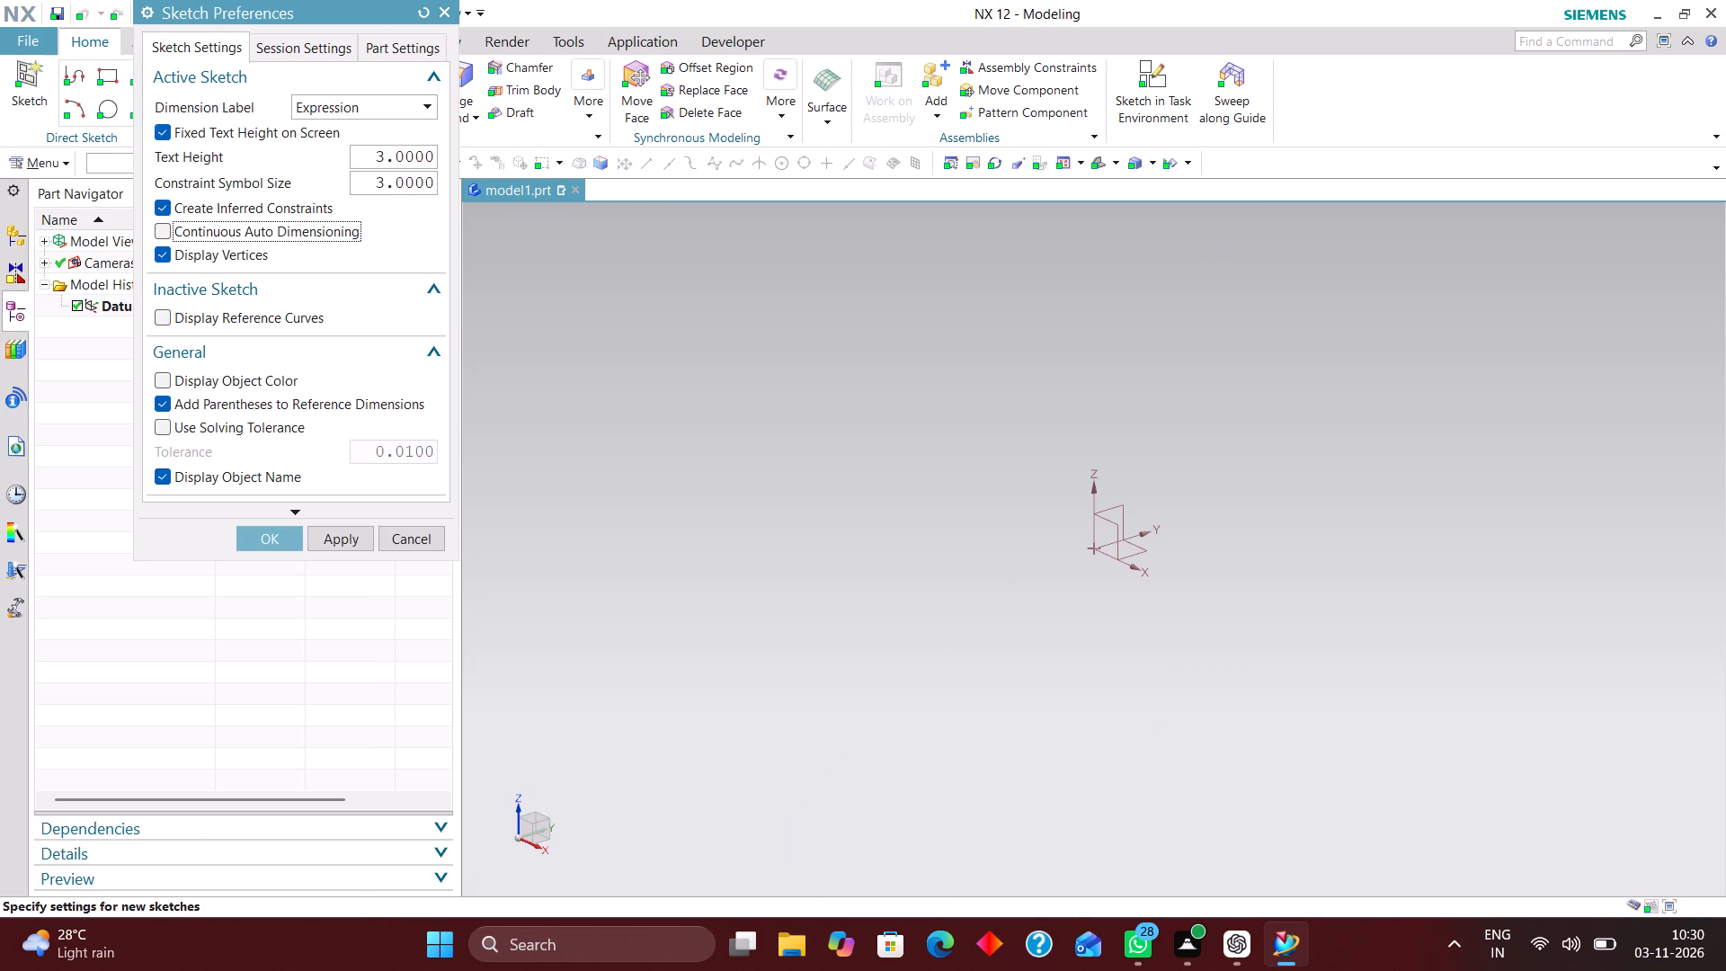
click(313, 102)
click(323, 166)
click(301, 45)
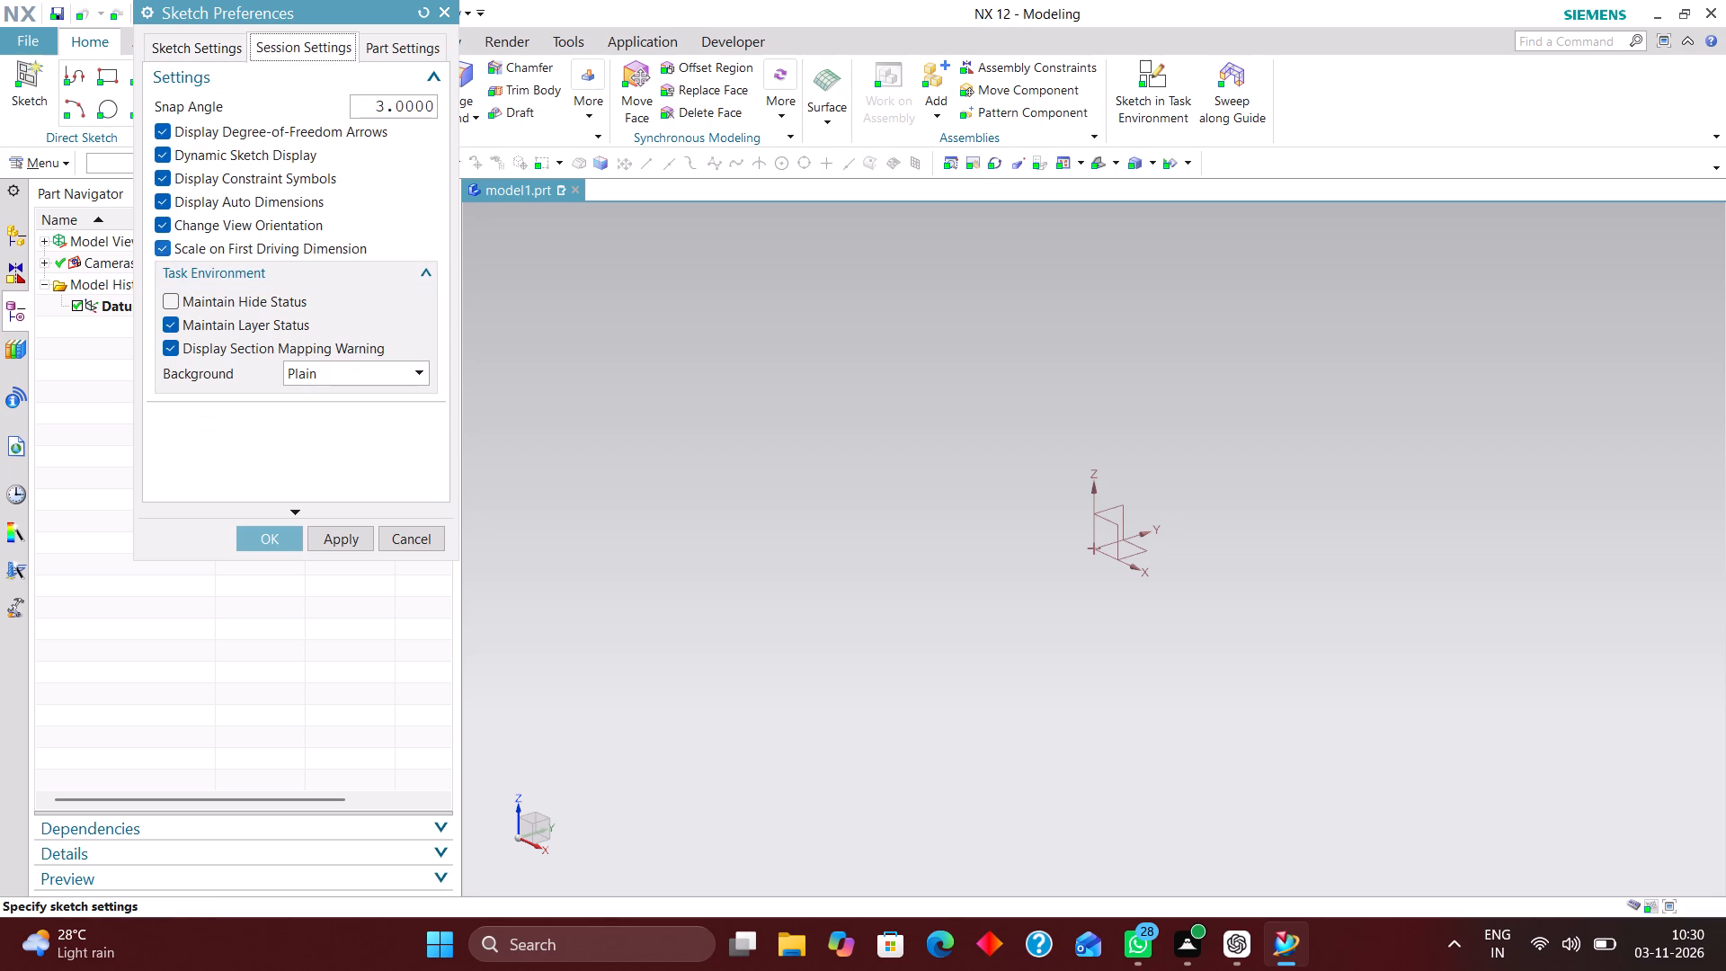
click(270, 201)
click(271, 539)
Sketch a 15 mm diameter circle centred at the origin on the YZ datum plane and finish the sketch.
click(1158, 76)
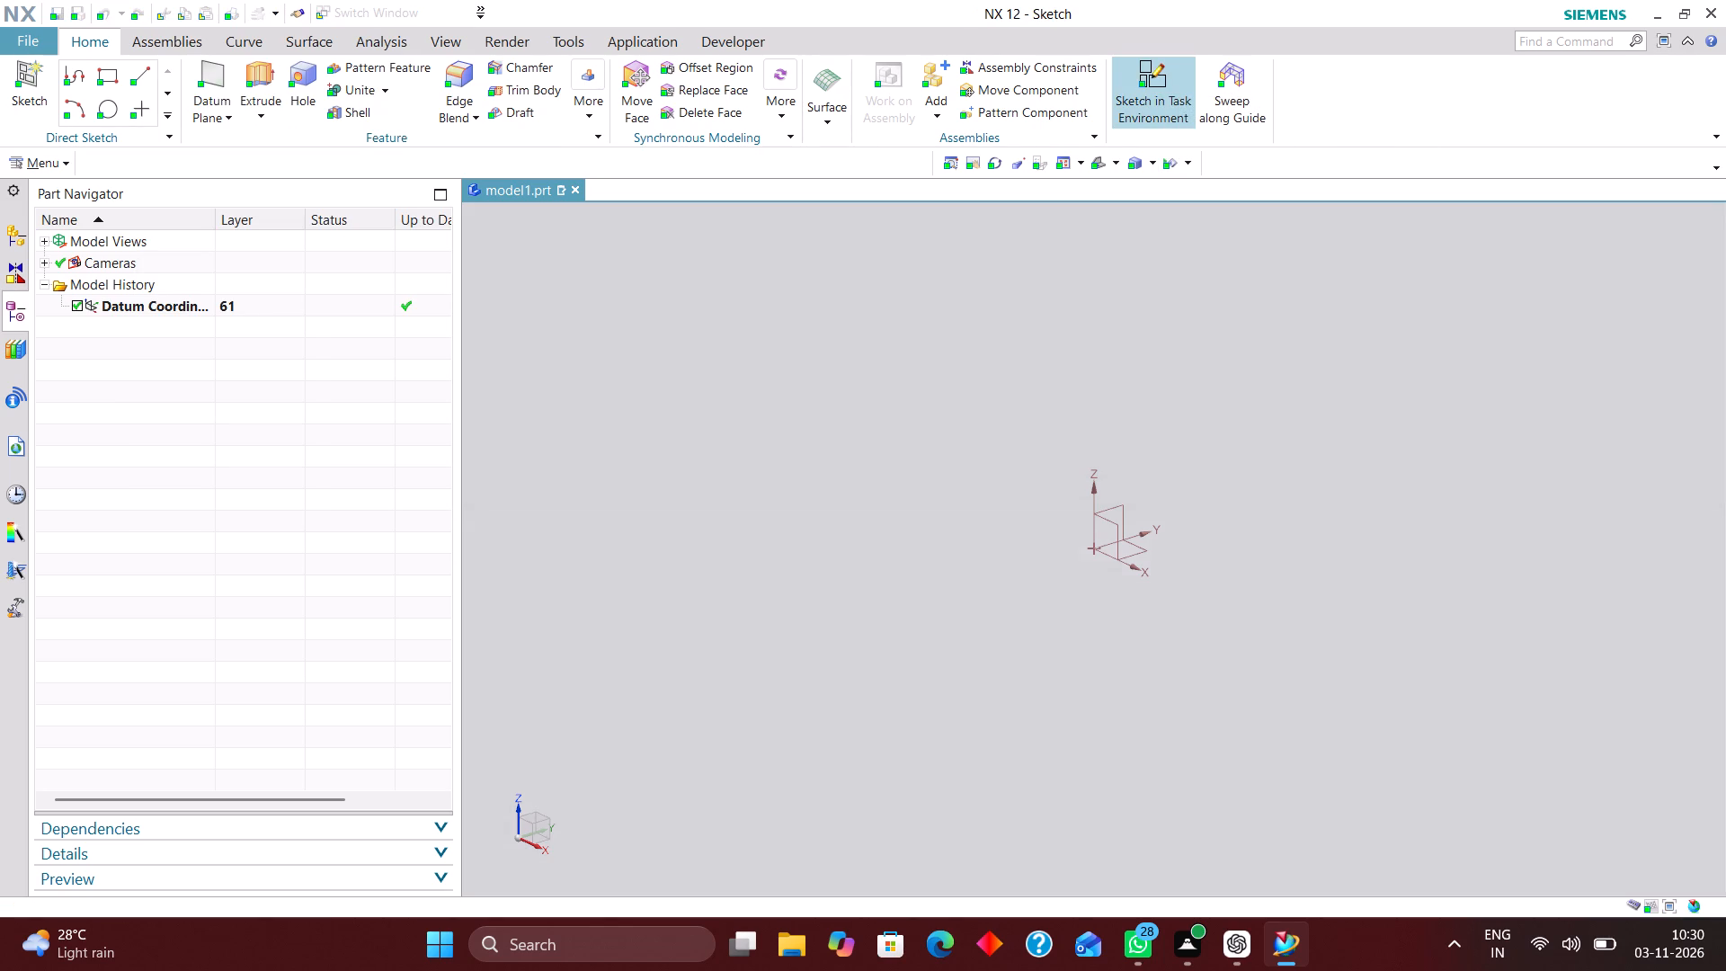
click(1117, 503)
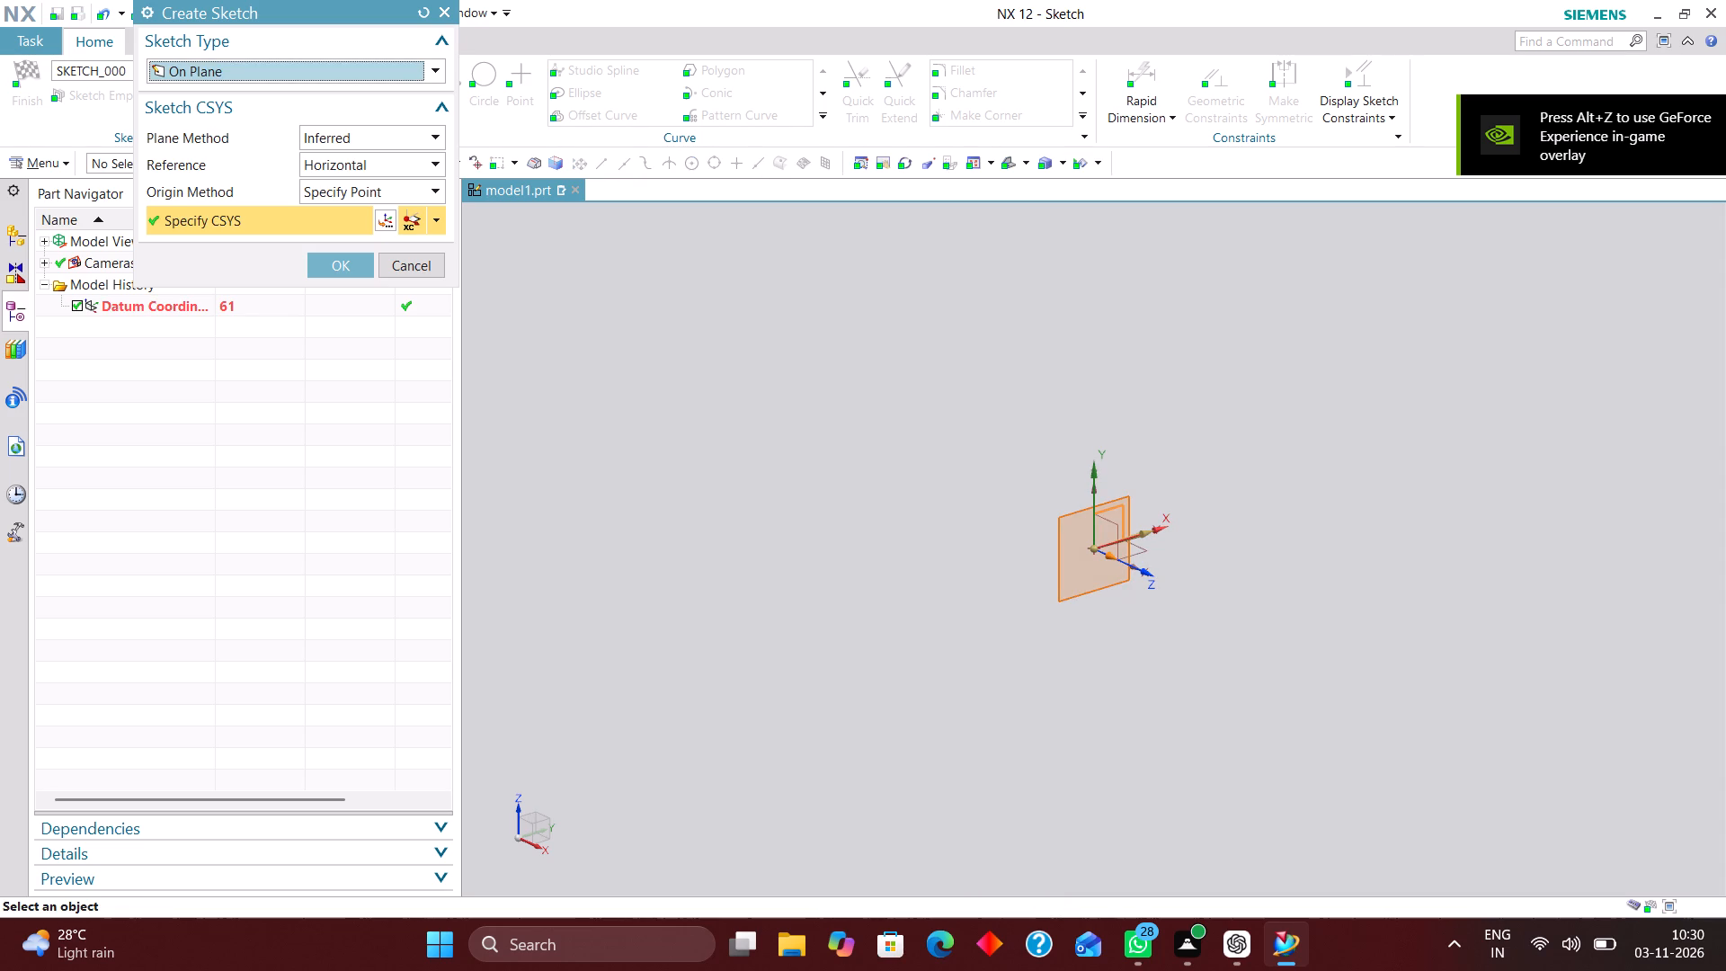
click(341, 265)
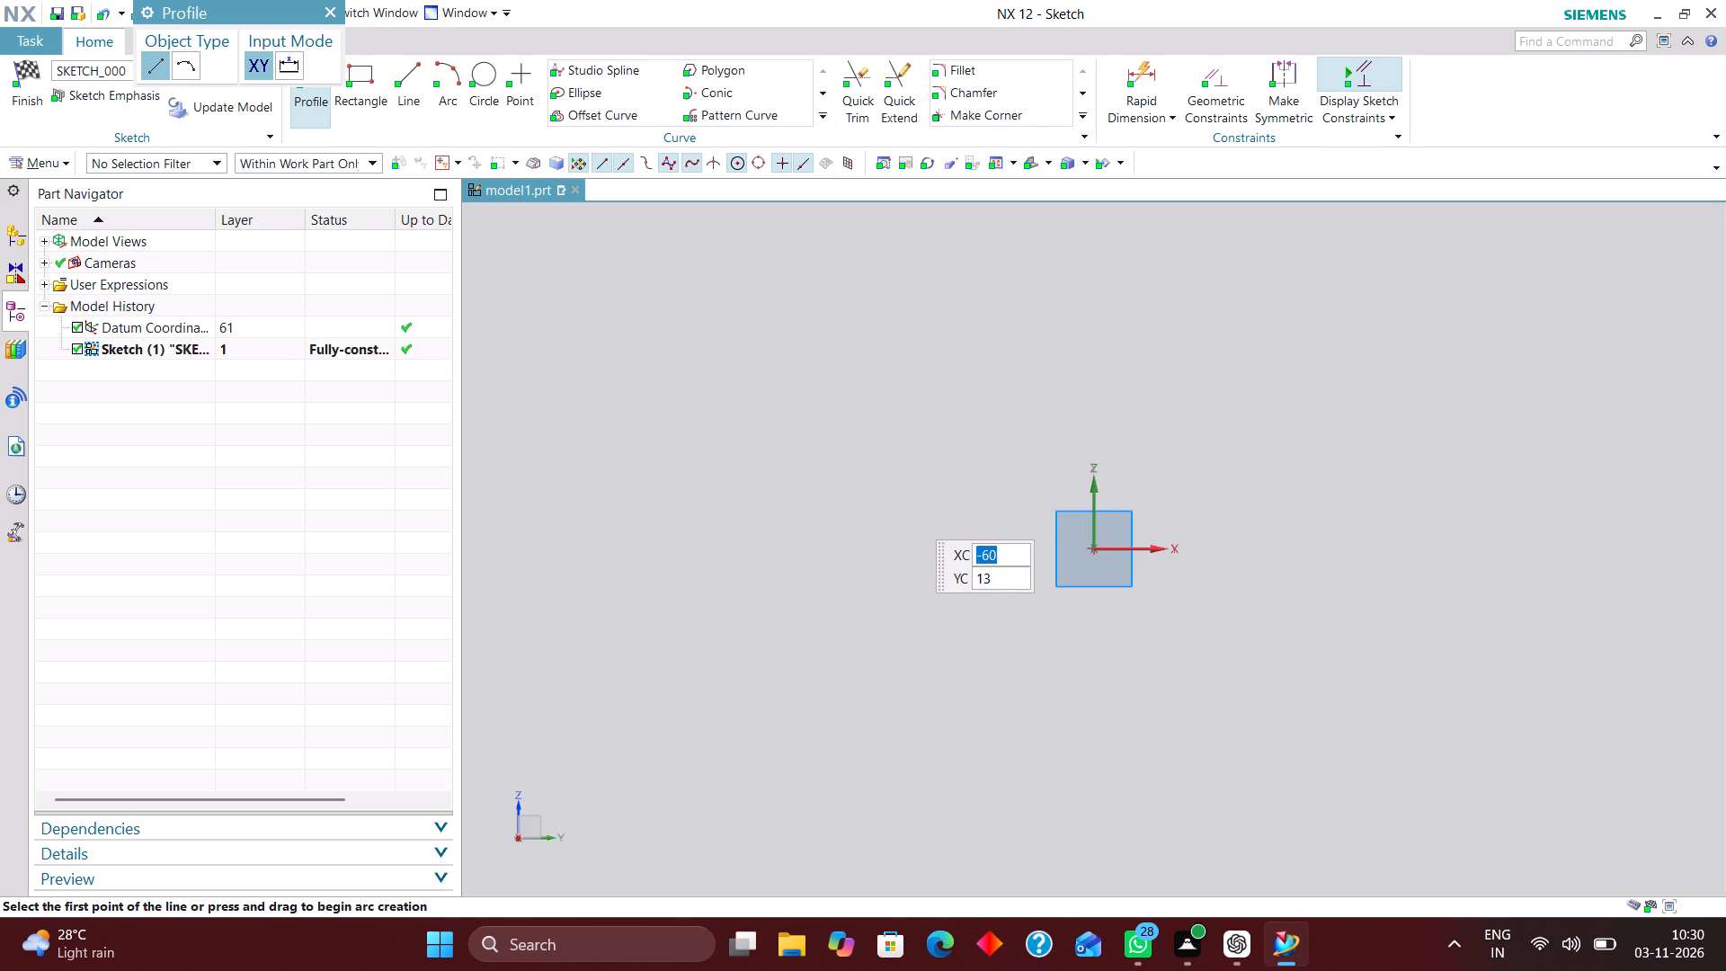
click(479, 78)
click(1092, 552)
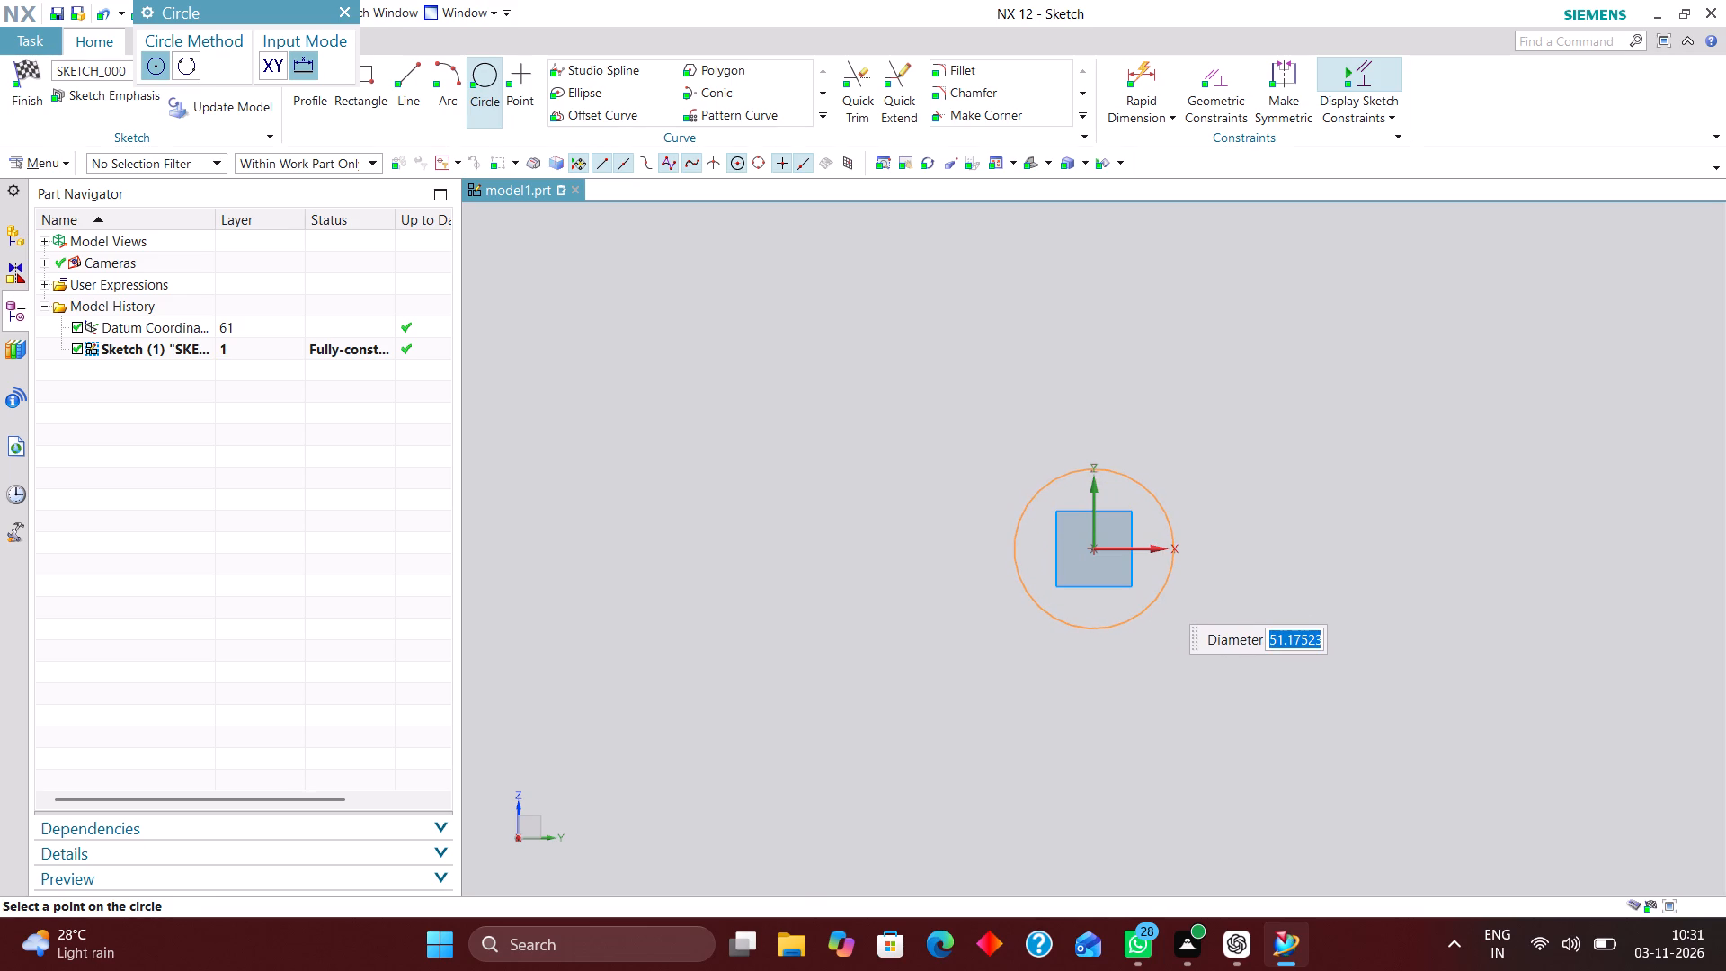
text(15)
key(Return)
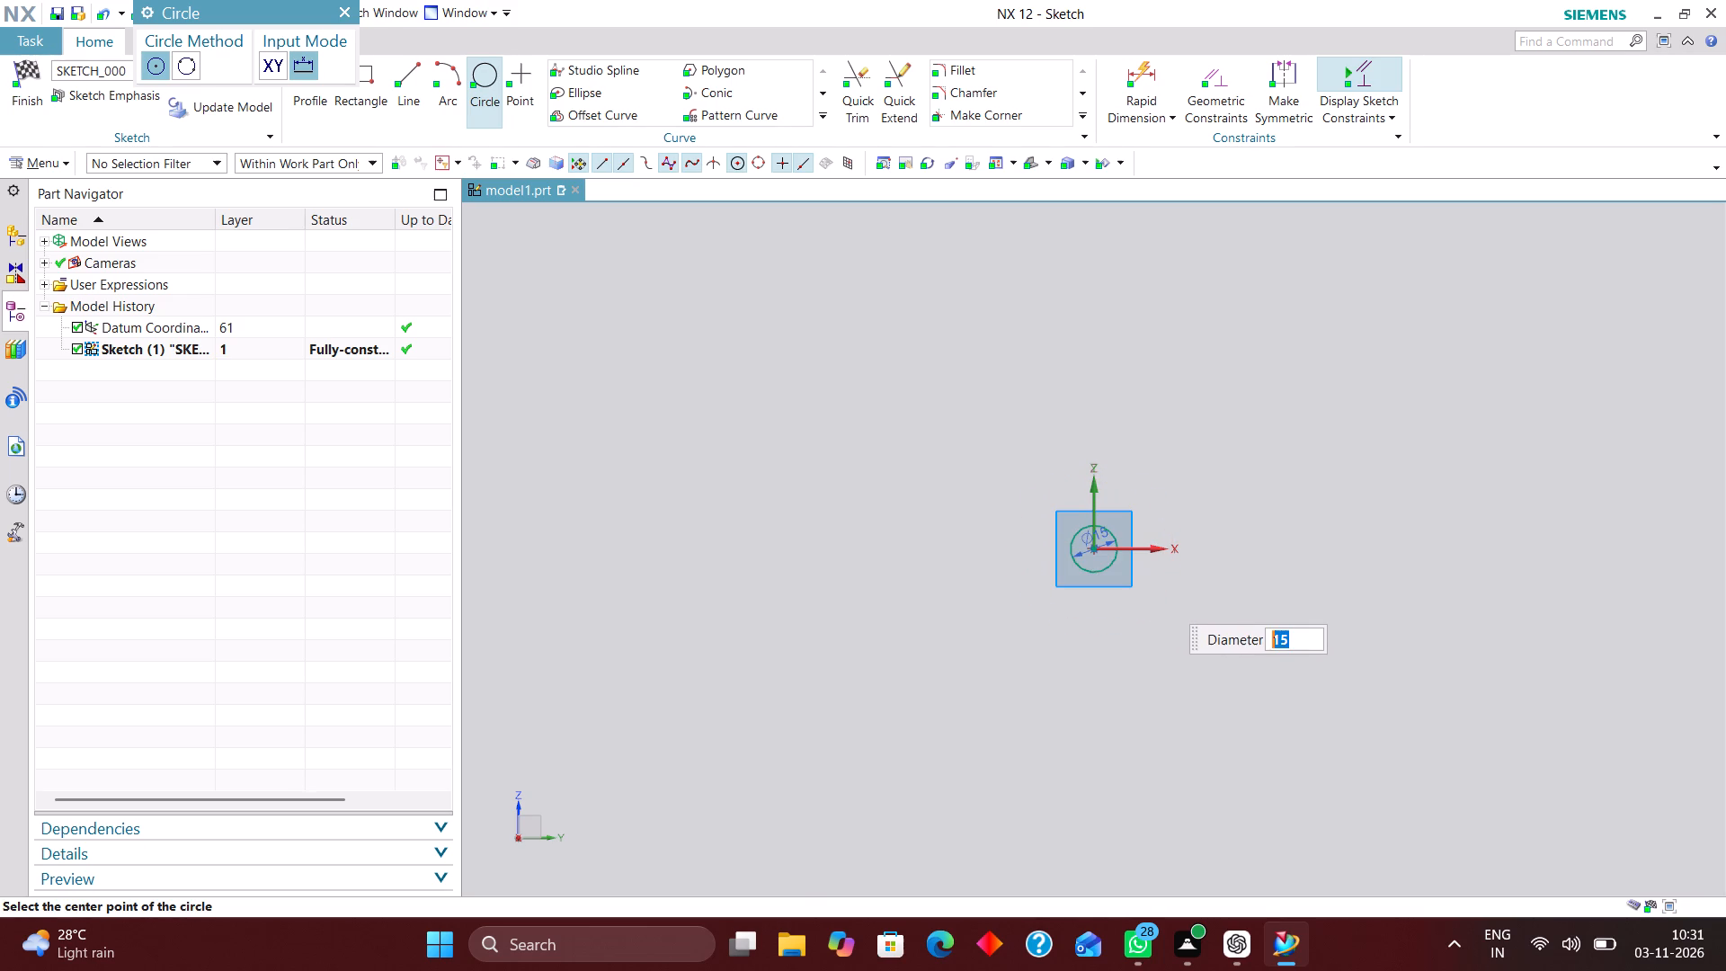
click(351, 10)
click(15, 81)
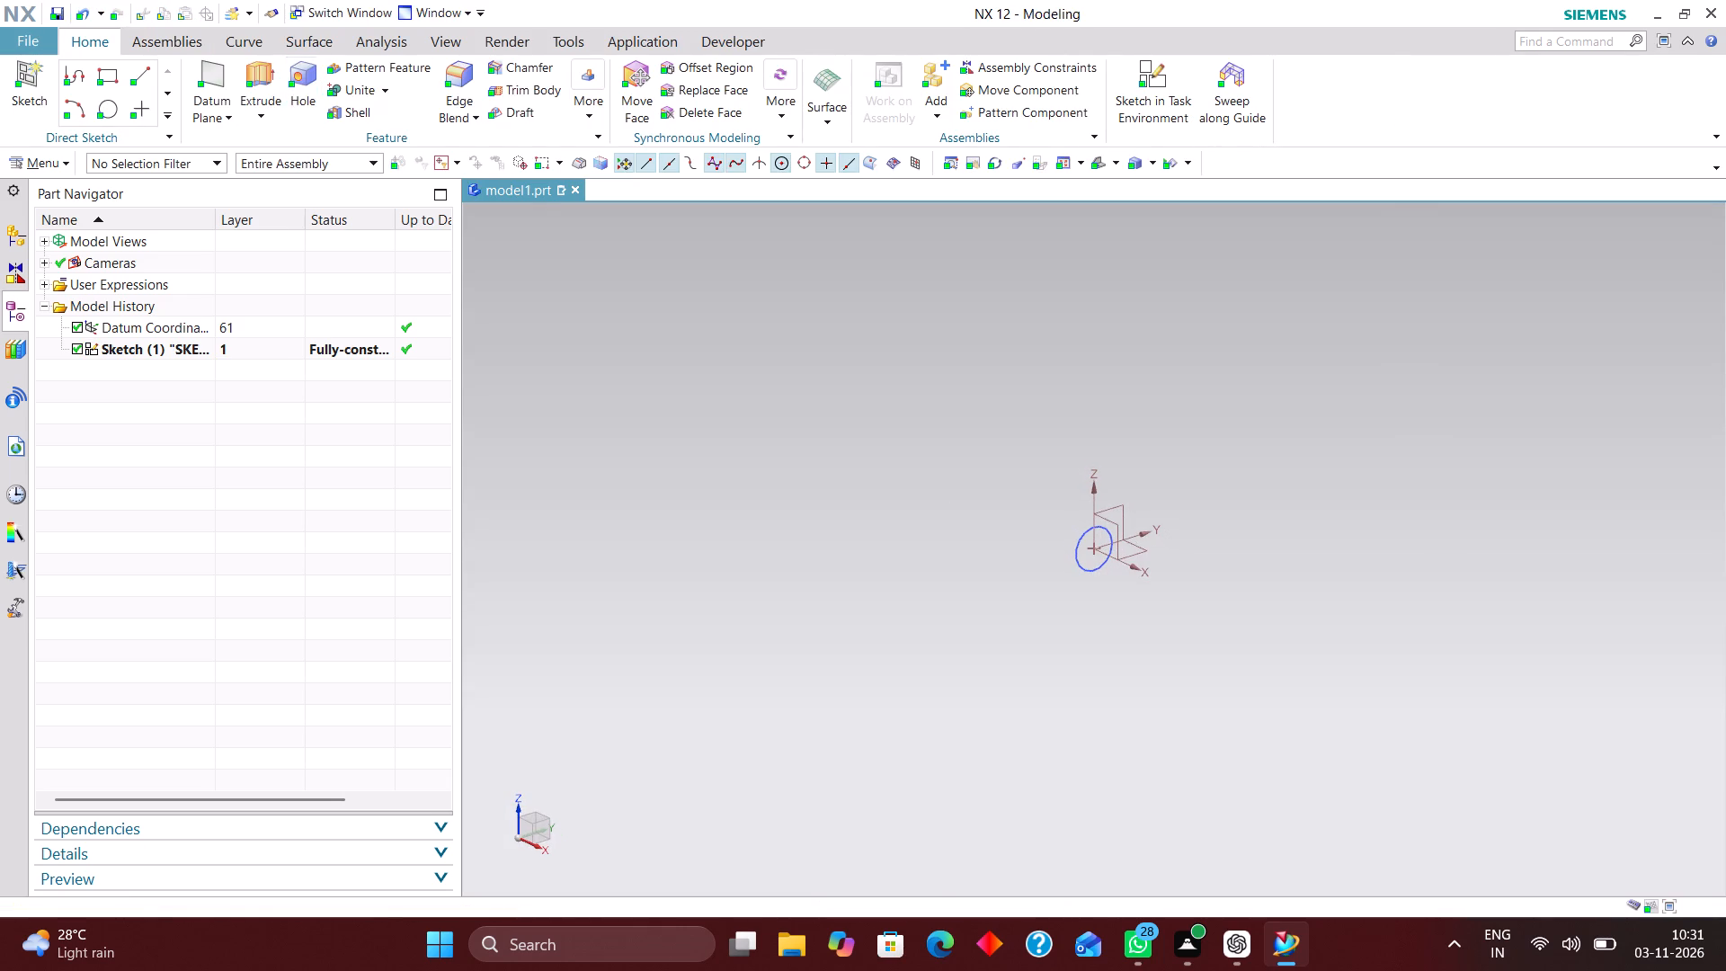
Set up an Extrude of the 15 mm circle in the reversed direction with an end distance of 15+13+14 mm.
click(249, 73)
click(1076, 549)
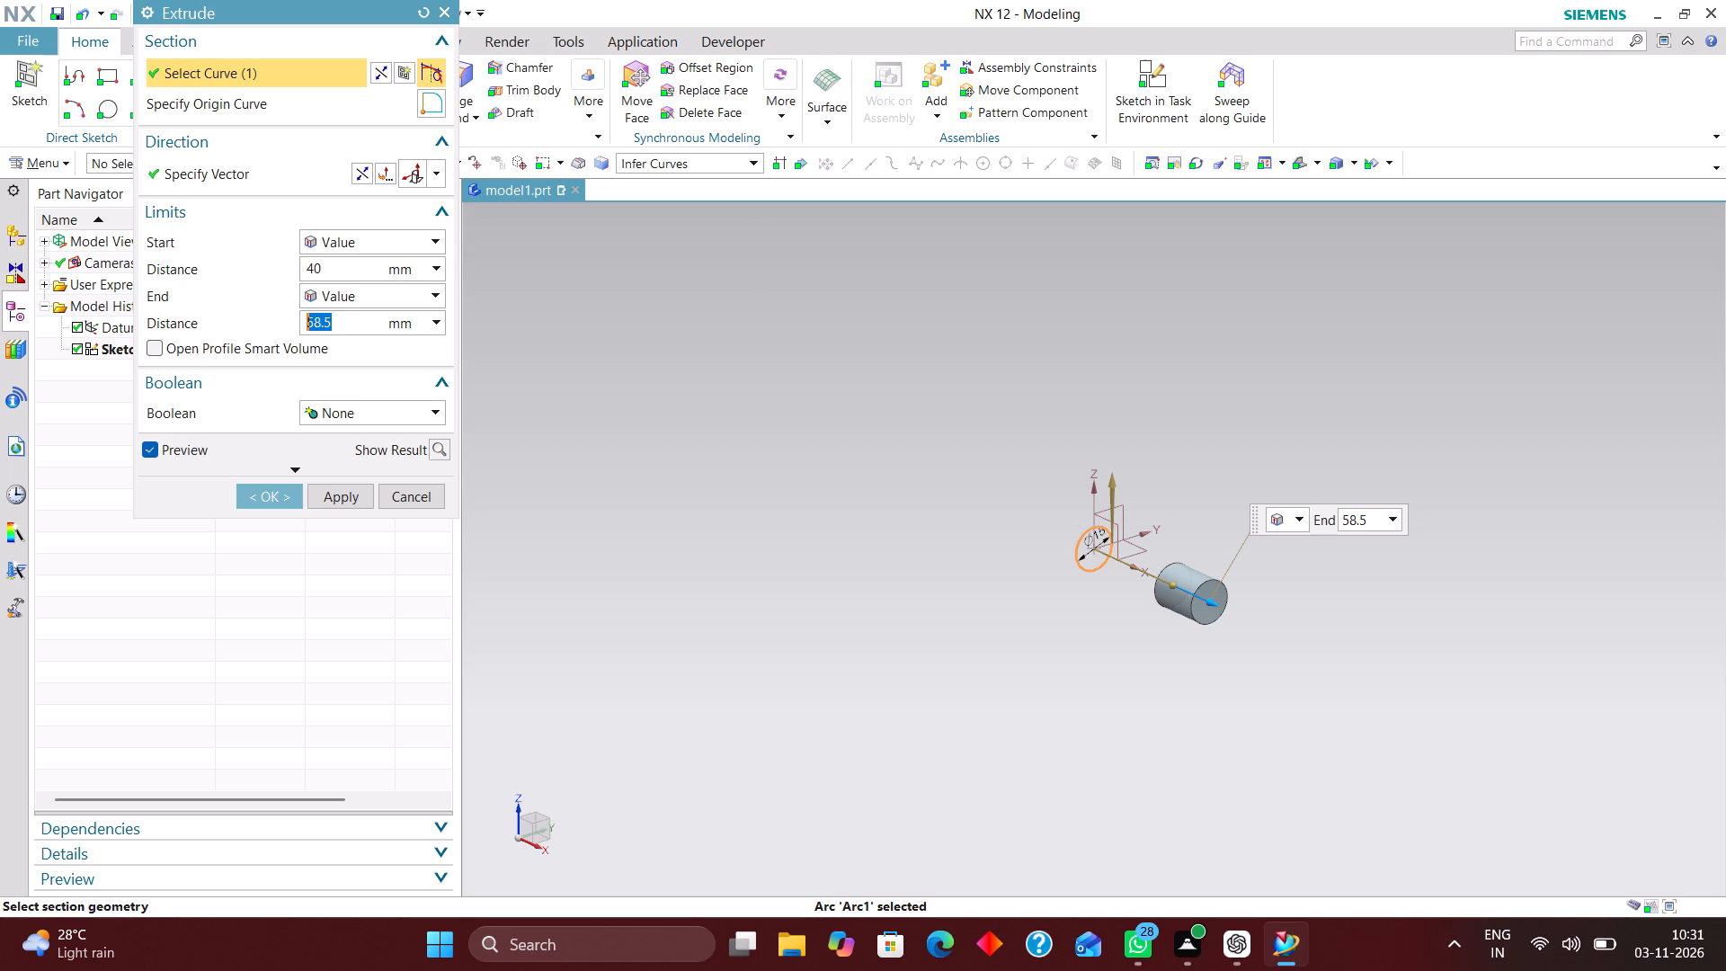
click(362, 175)
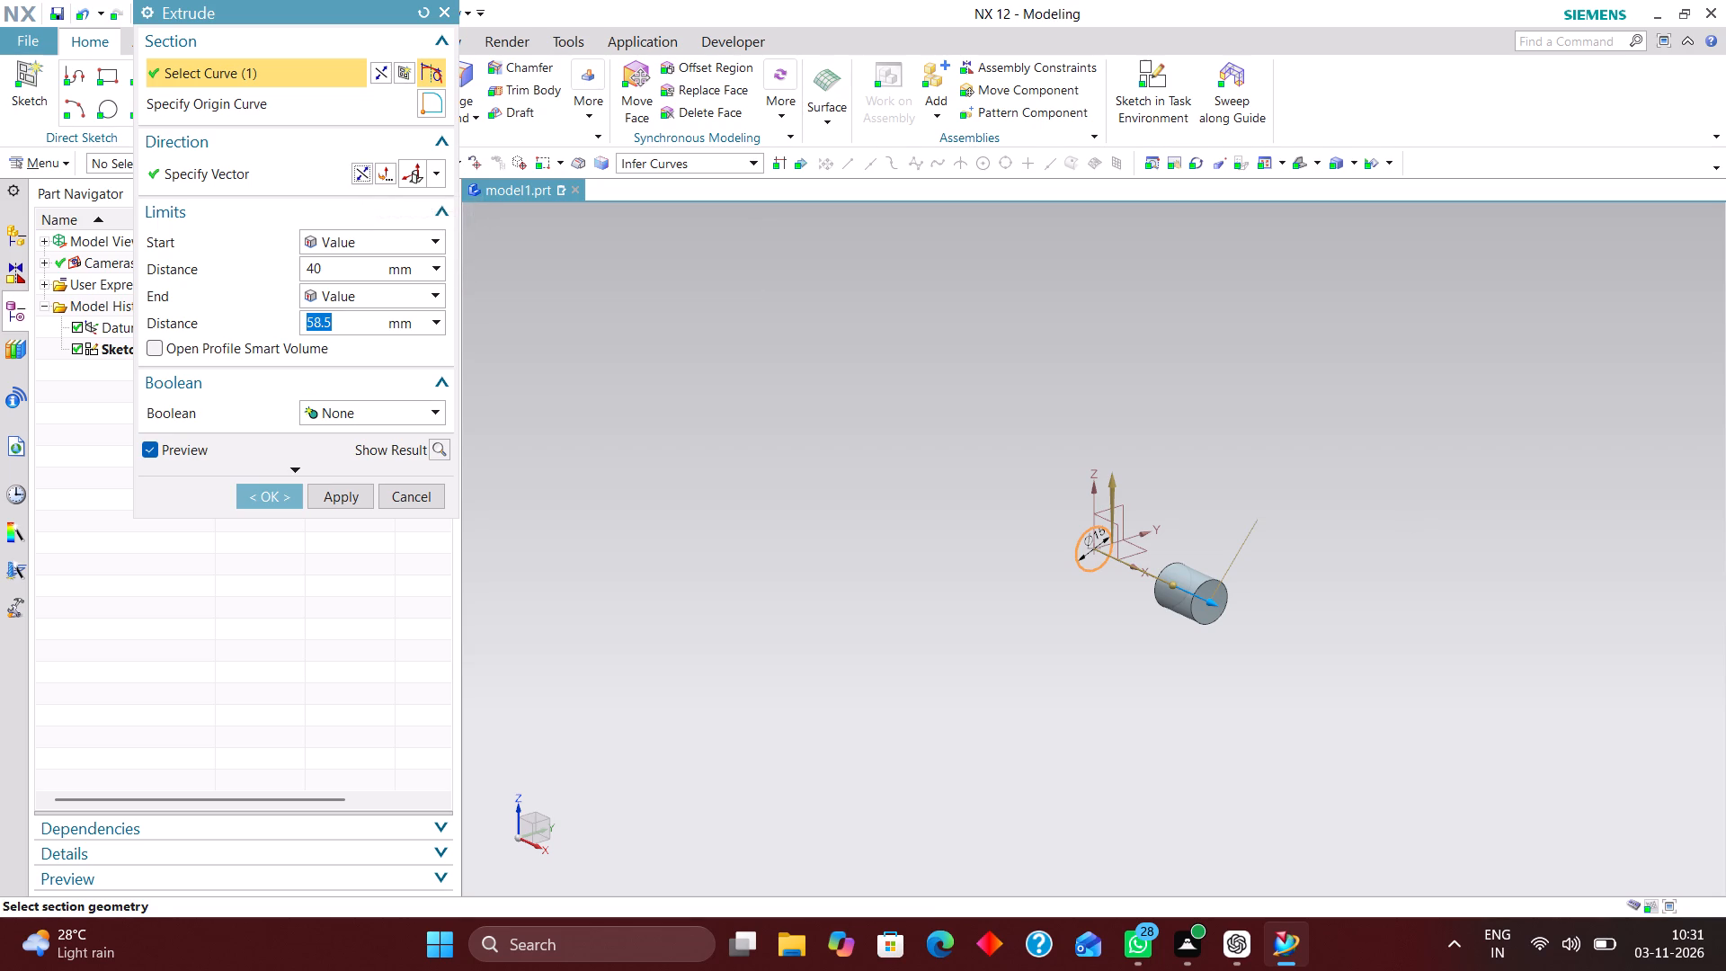
scroll(1044, 456, up, 4)
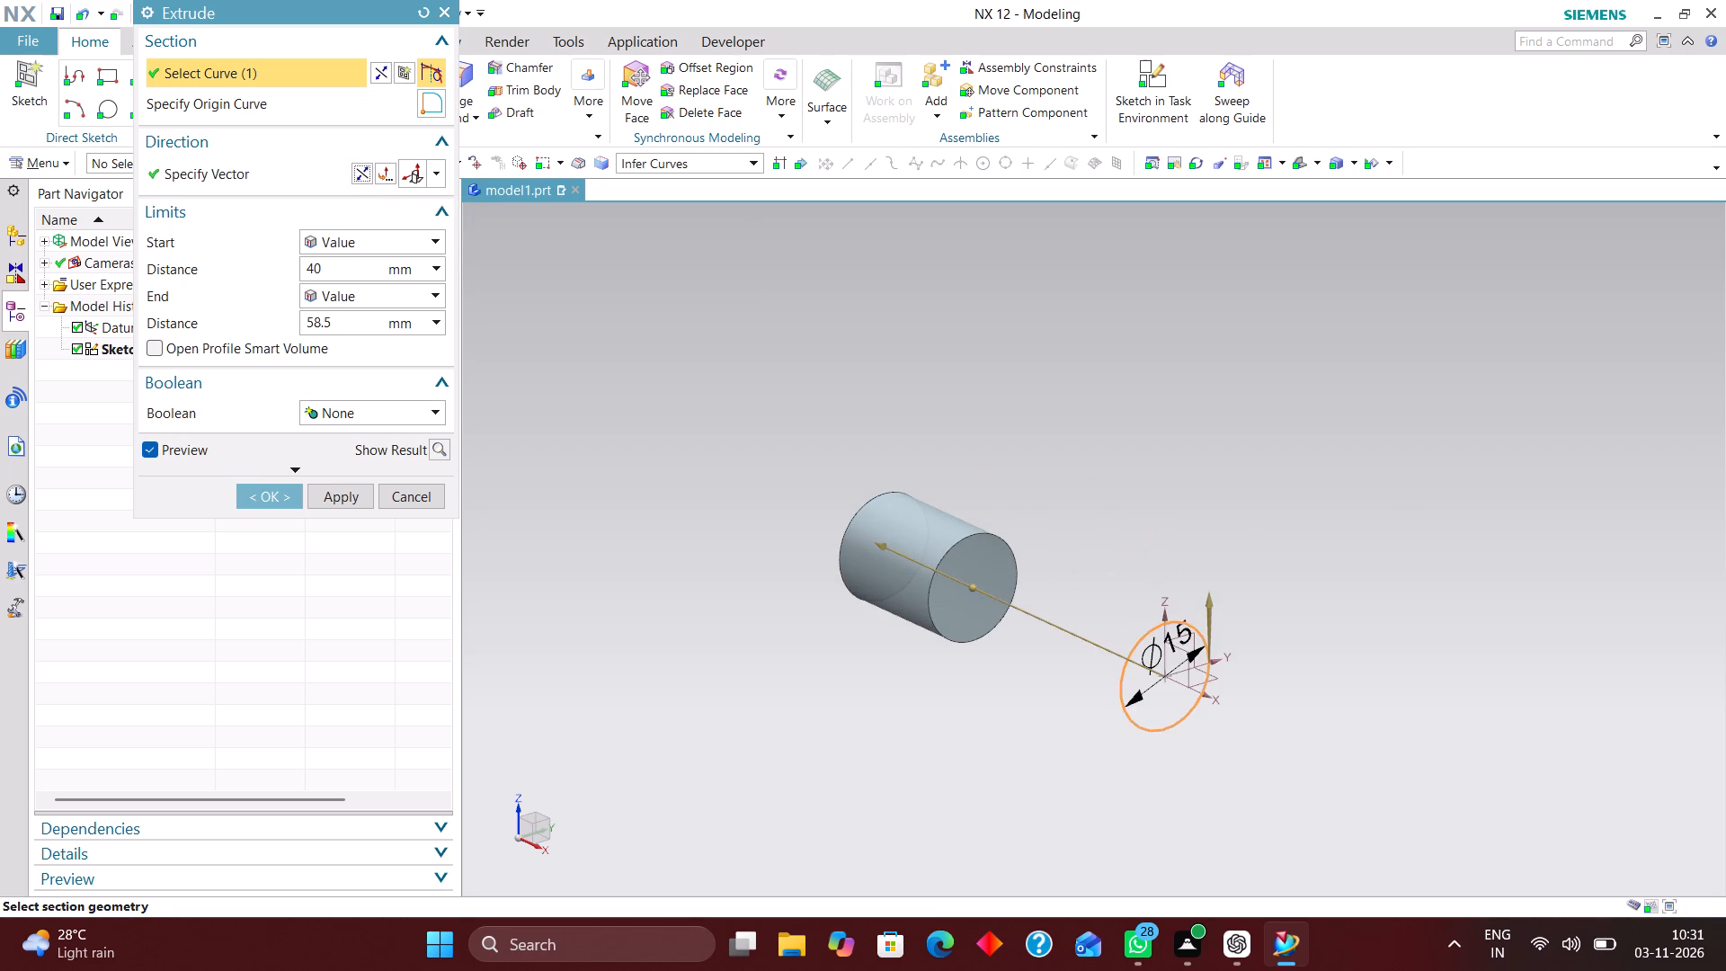
scroll(940, 468, down, 1)
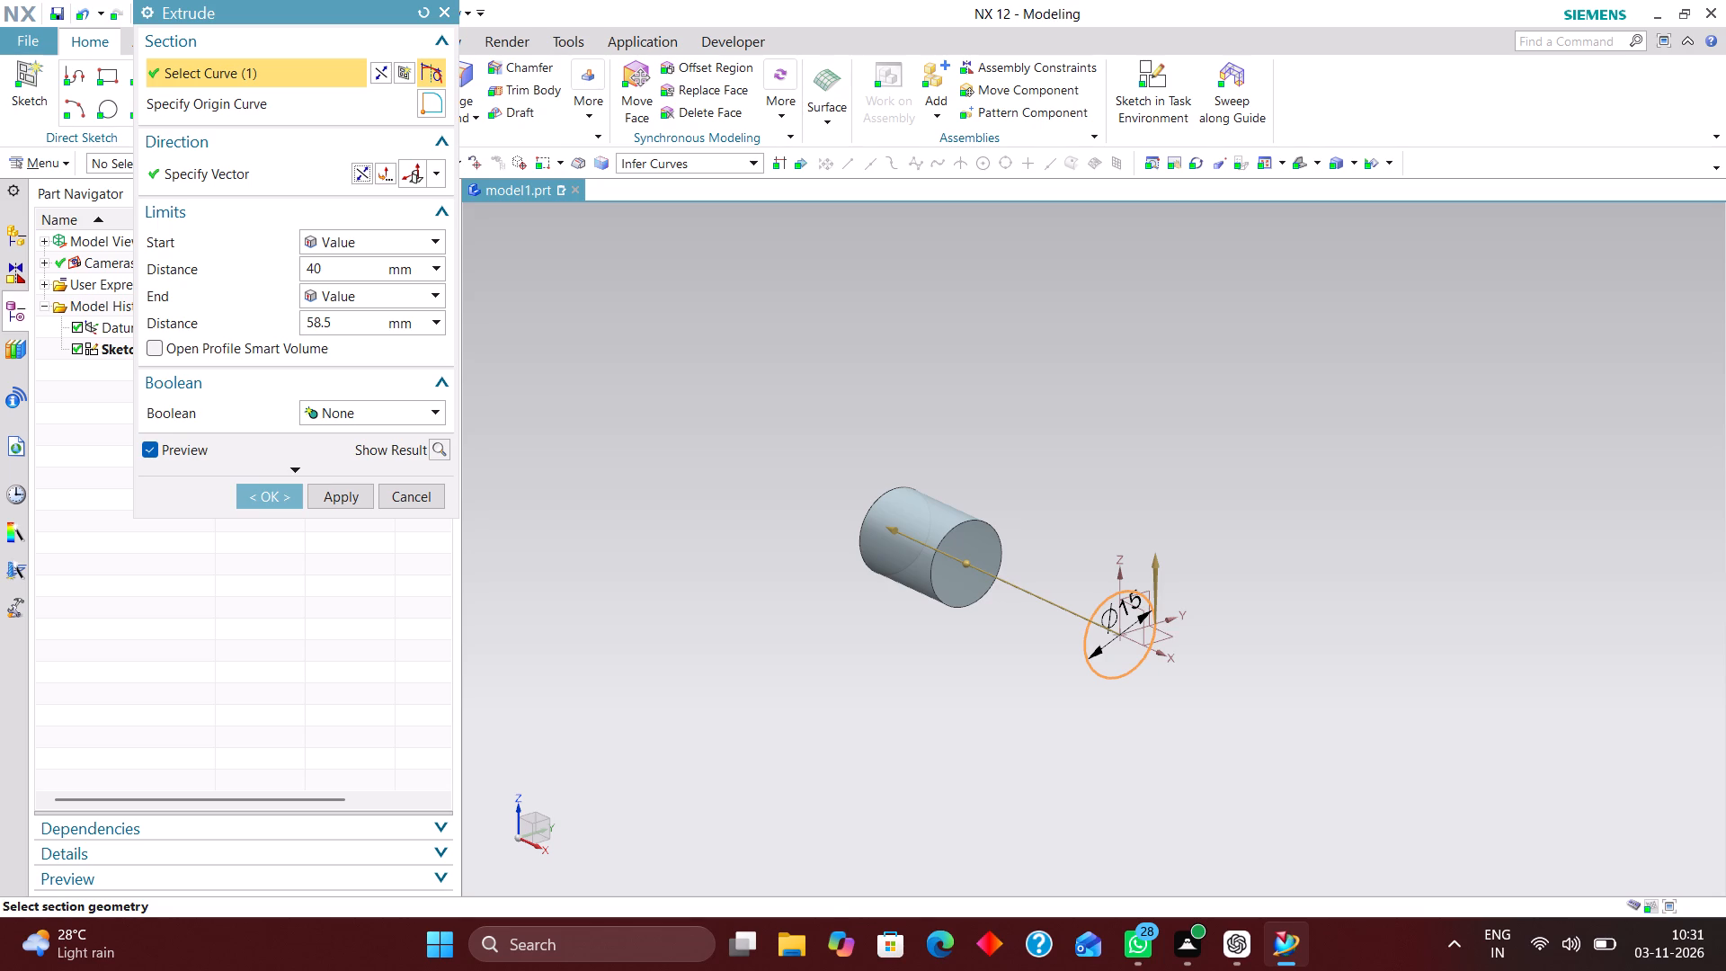
drag(888, 524, 915, 539)
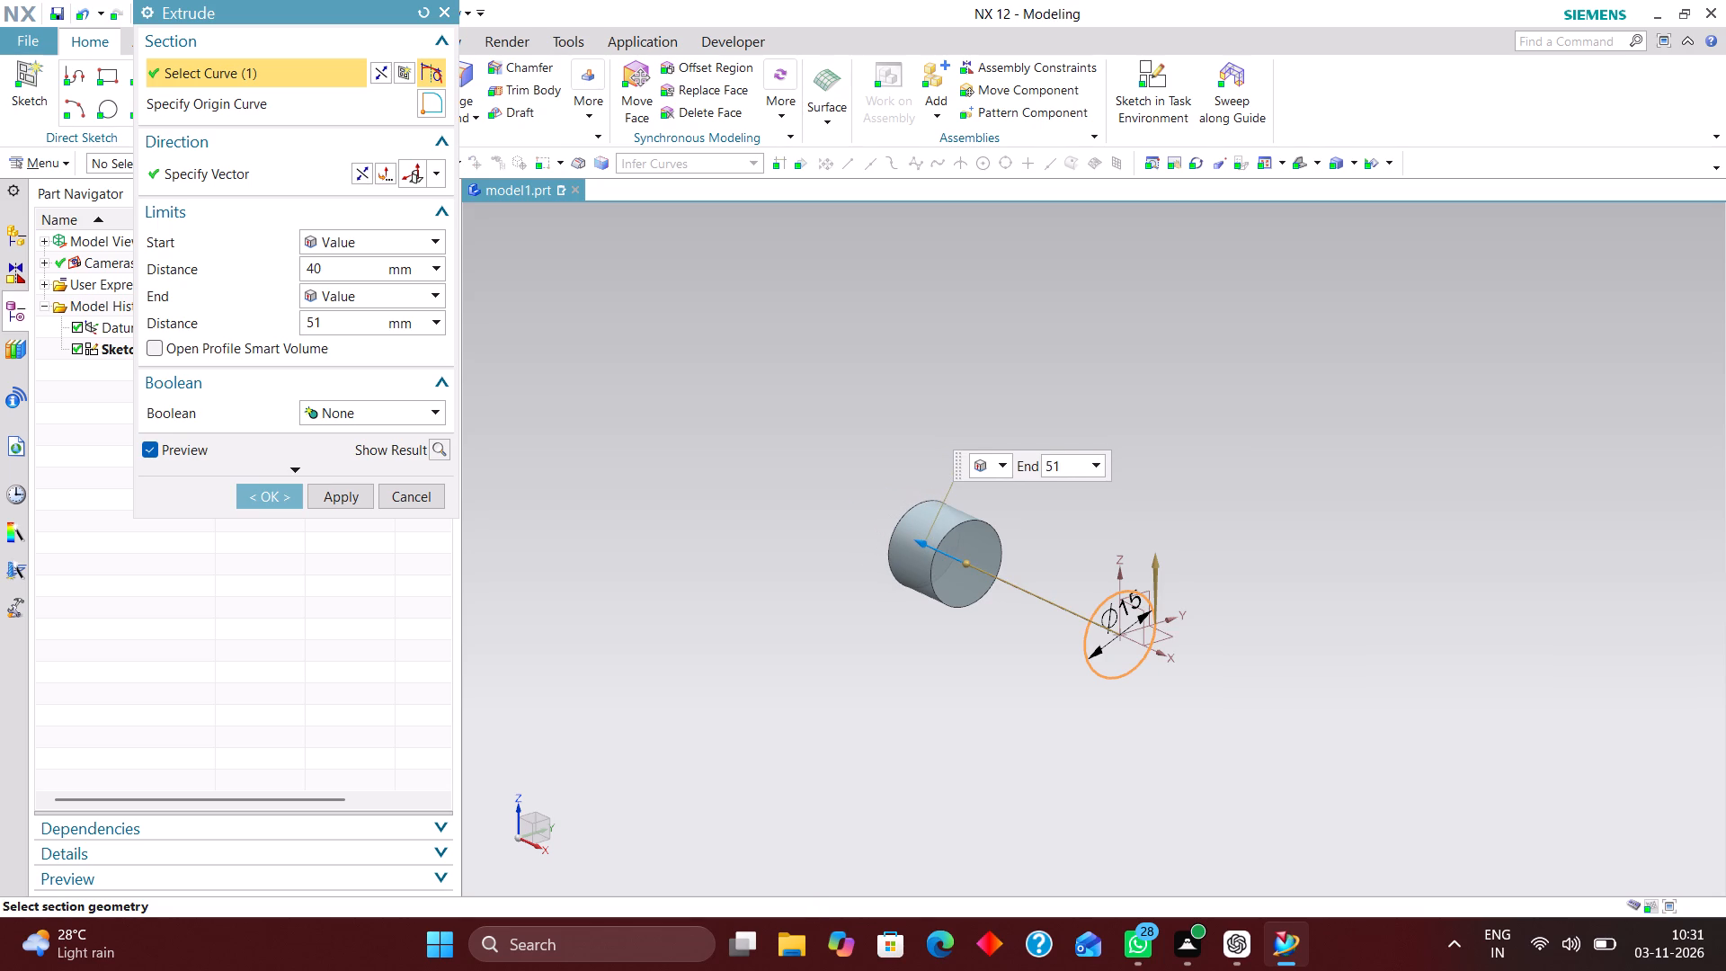
drag(915, 539, 913, 539)
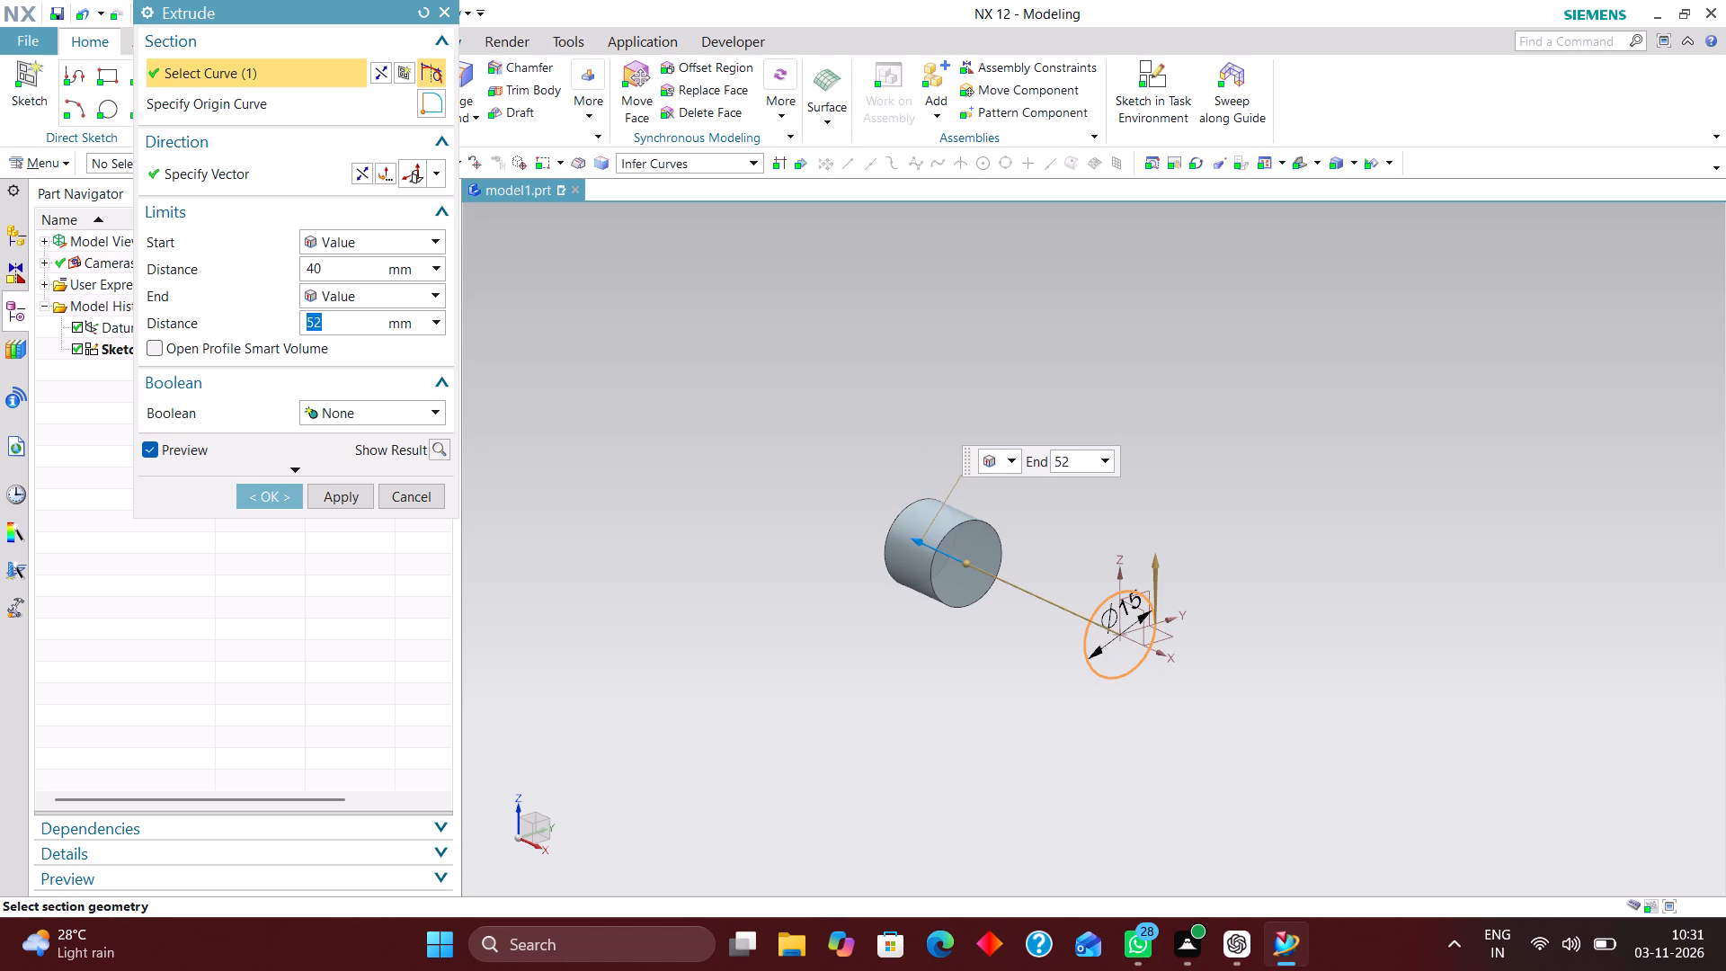
text(15)
text(+13)
key(plus)
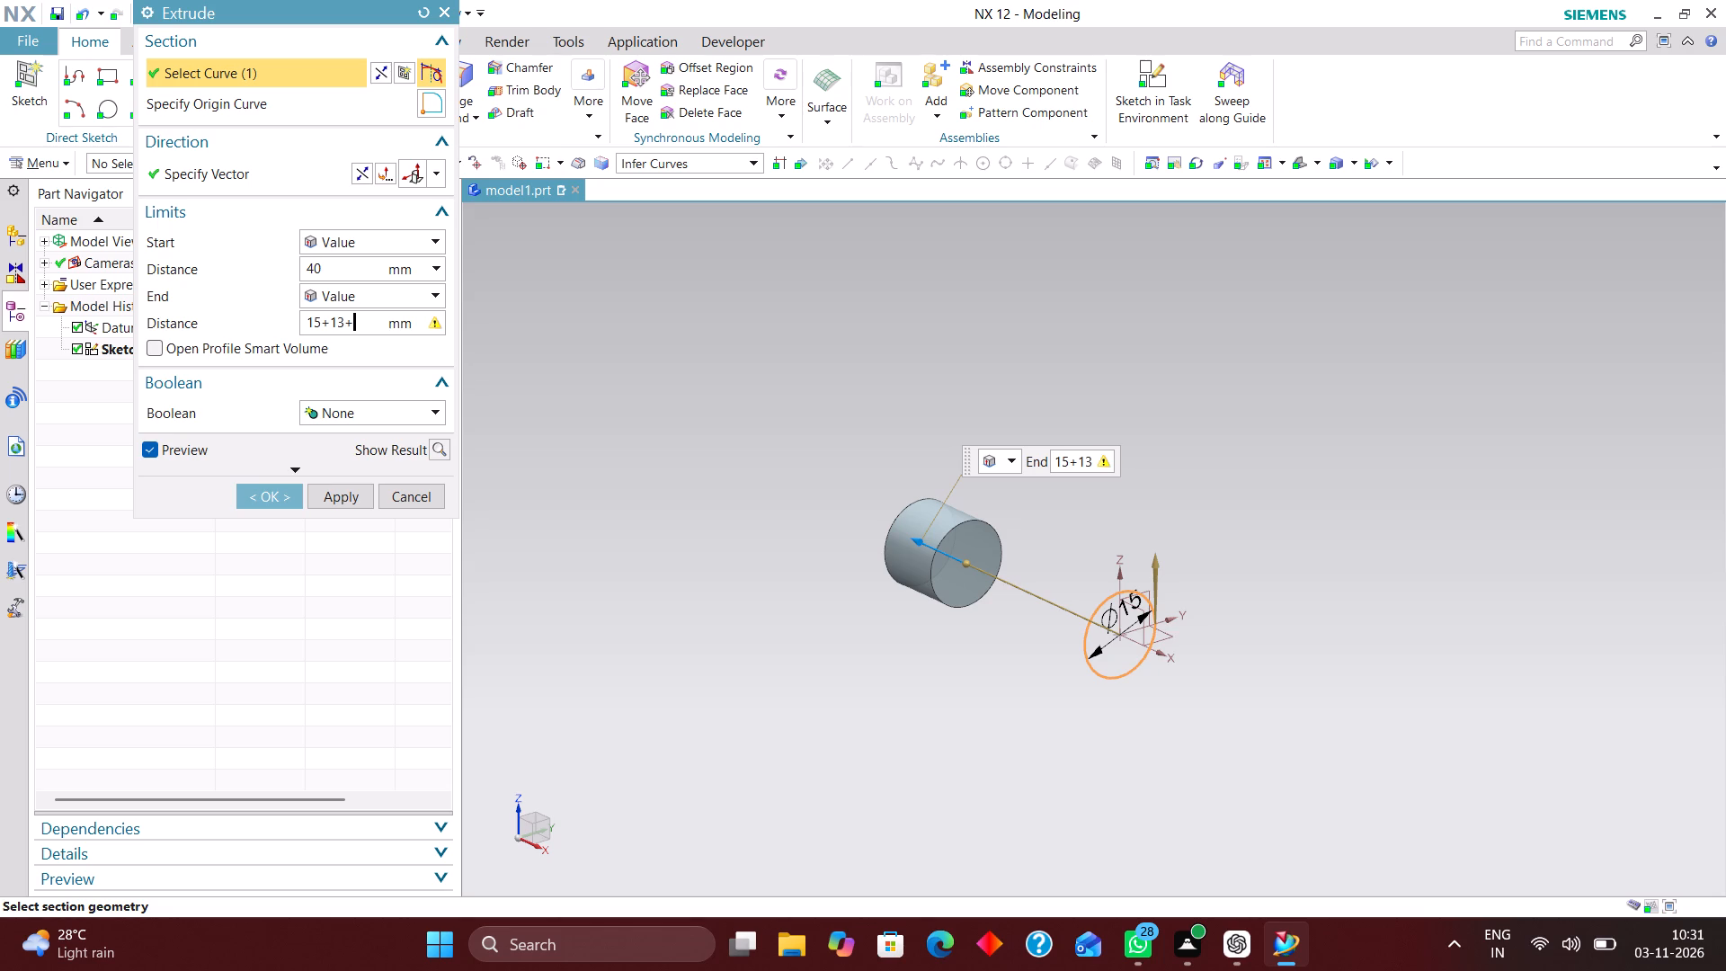
text(14)
key(Return)
Set the extrusion's start distance to 33 mm and create the cylinder.
drag(353, 321, 352, 304)
drag(339, 264, 263, 273)
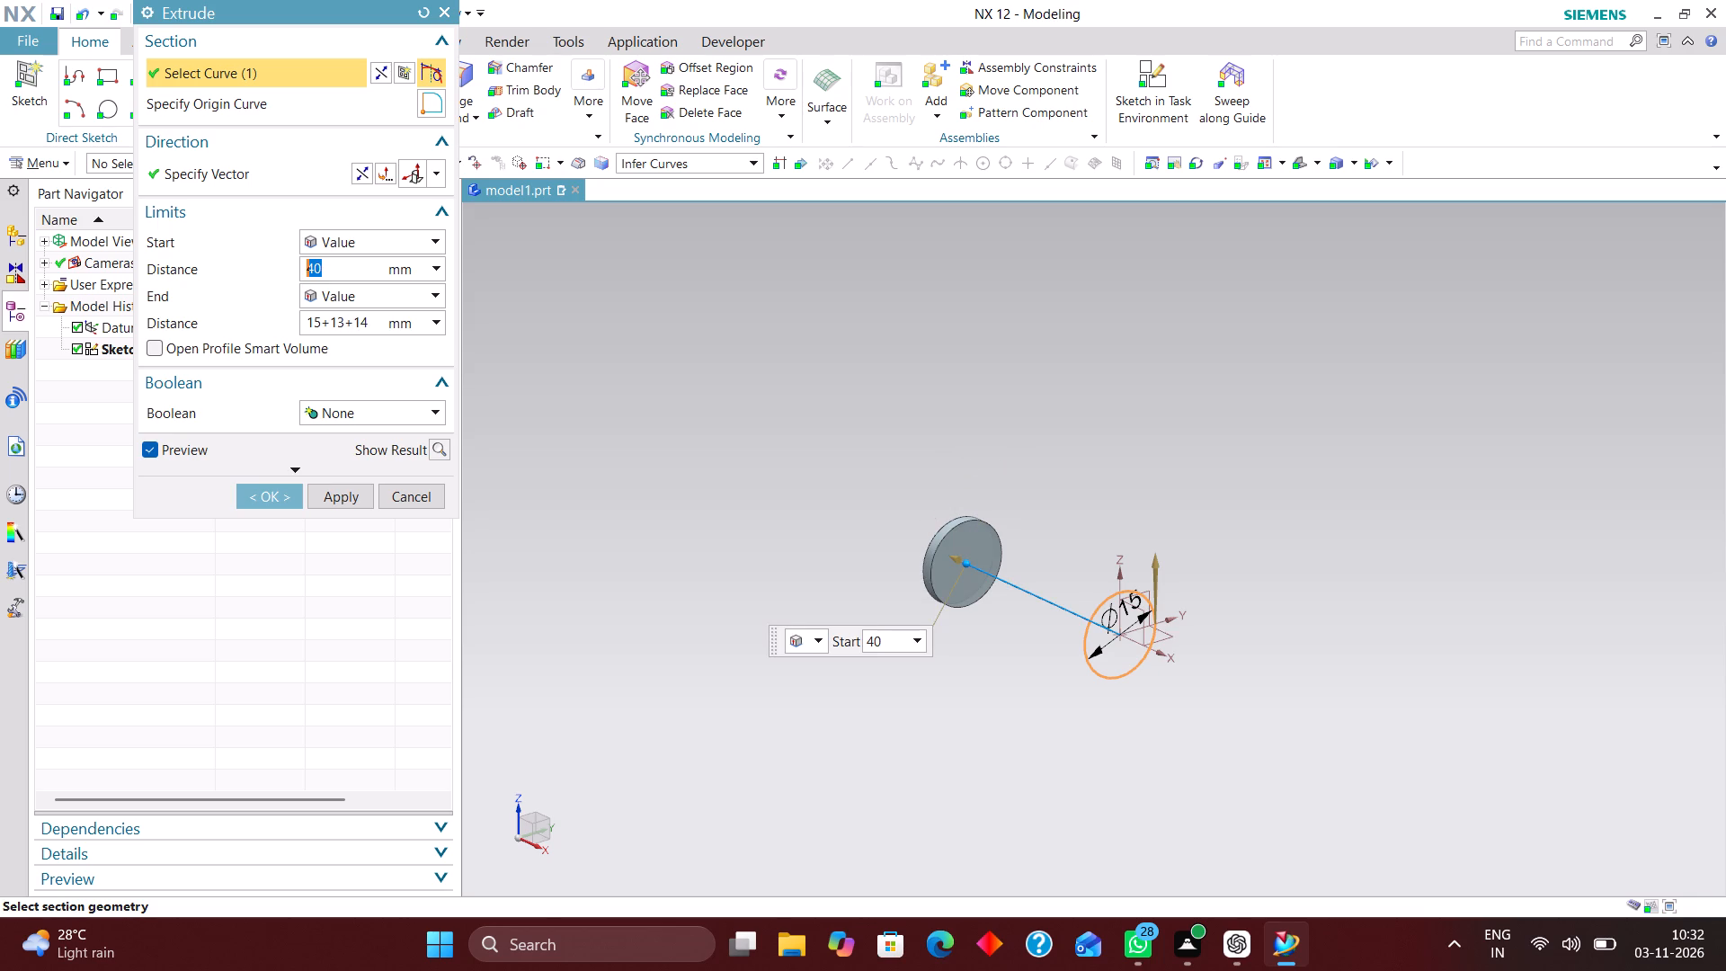
drag(966, 564, 987, 580)
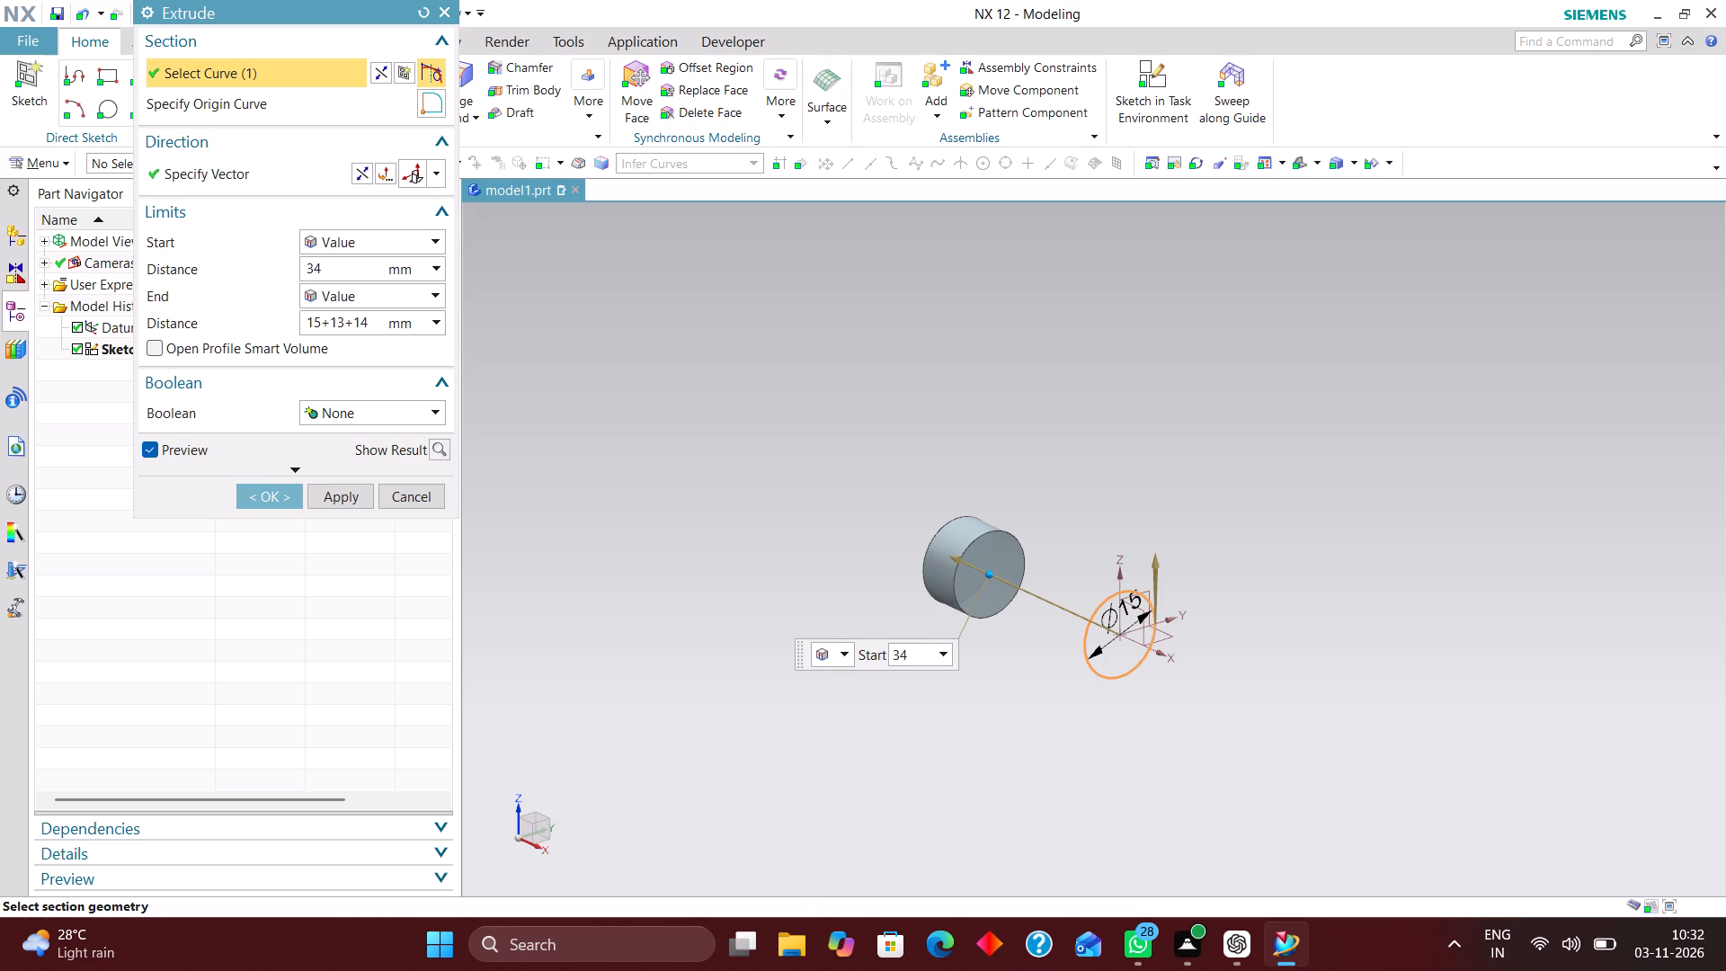
drag(987, 580, 990, 587)
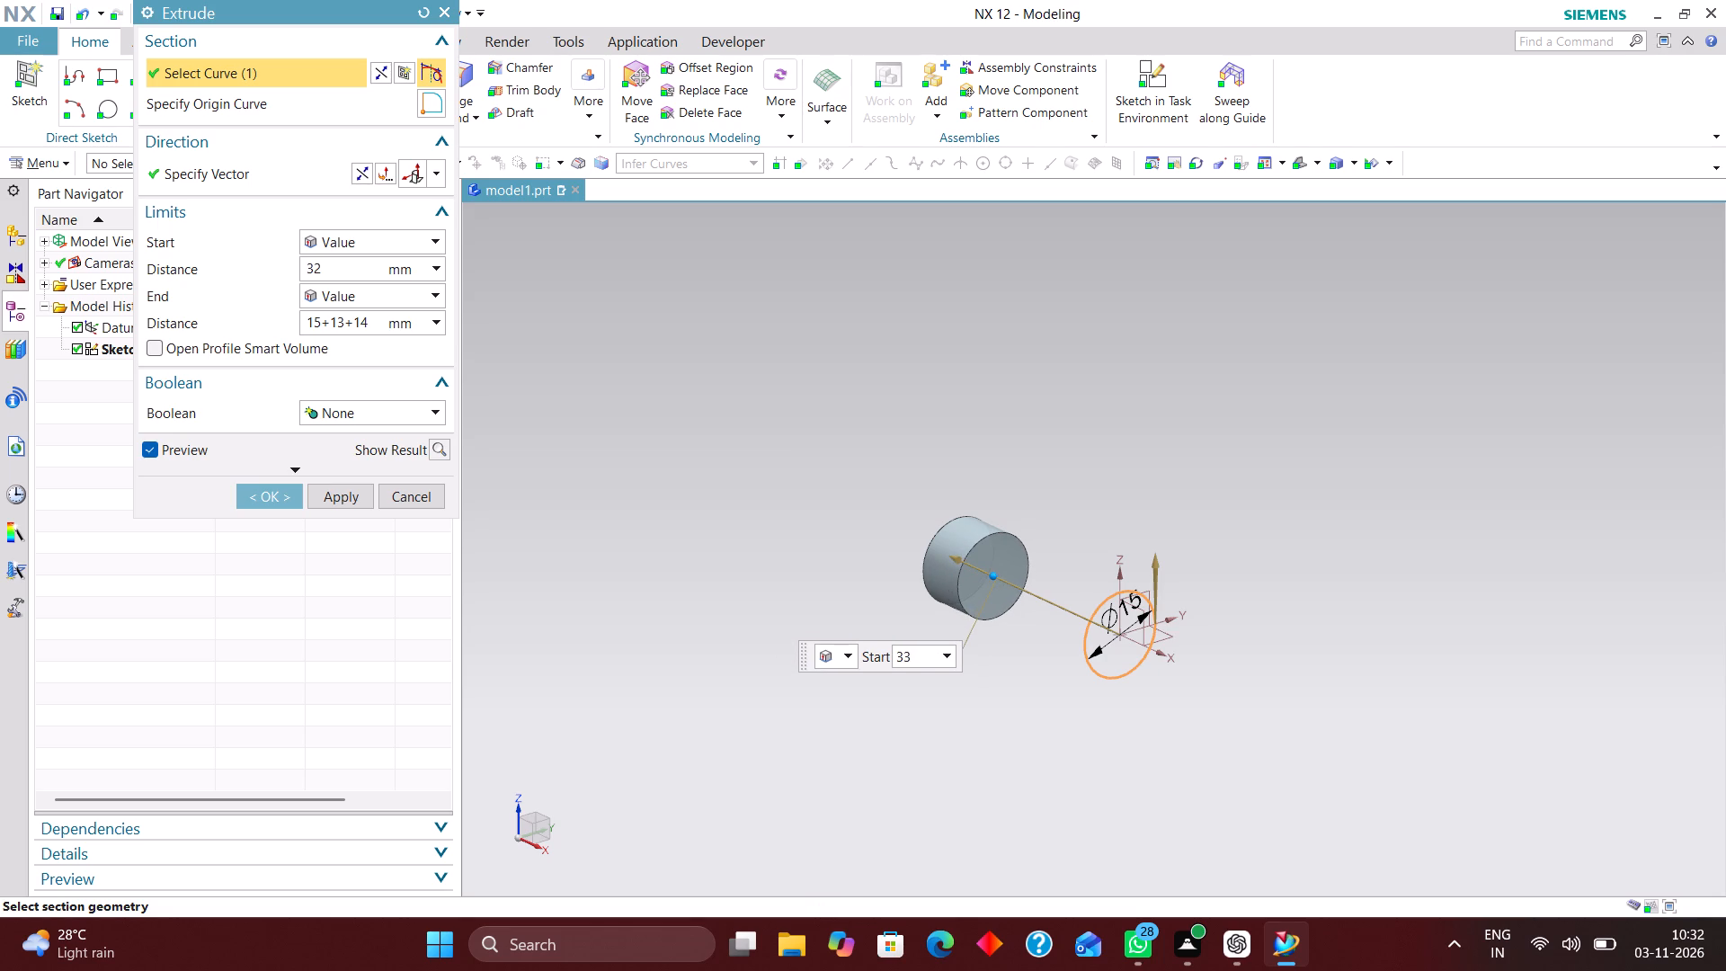
drag(990, 587, 989, 586)
click(268, 493)
Hide the circle sketch at the origin.
scroll(897, 550, up, 2)
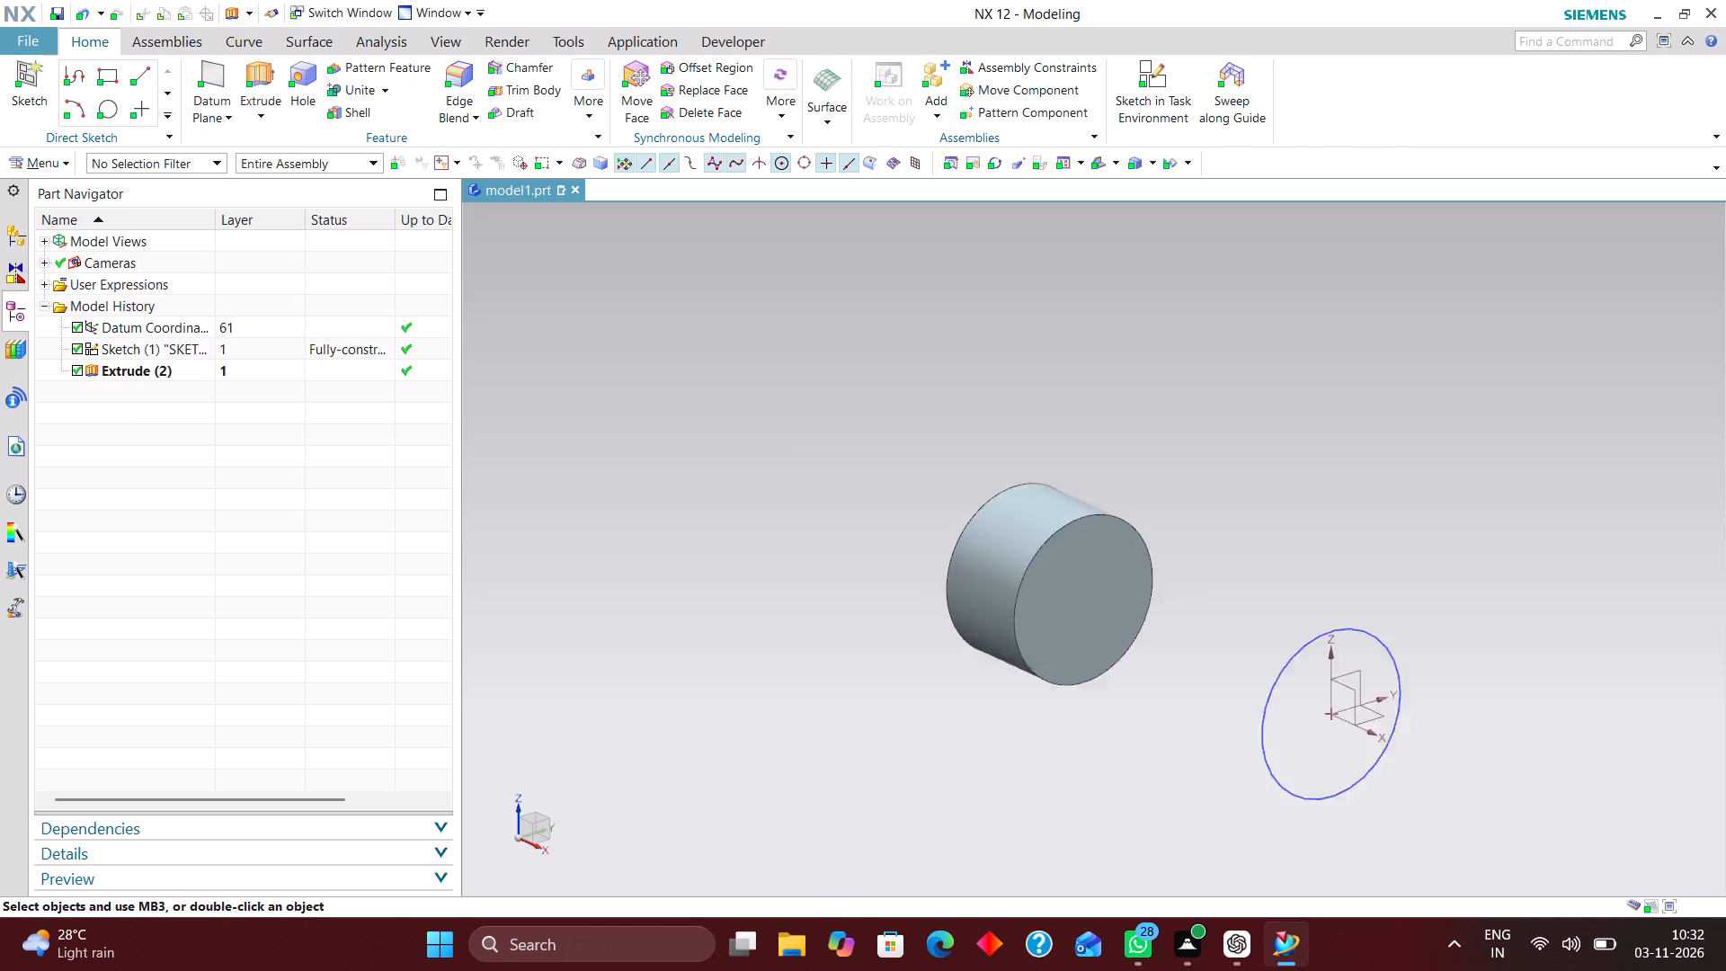
scroll(900, 552, up, 2)
scroll(876, 534, down, 3)
middle_drag(942, 686, 1054, 697)
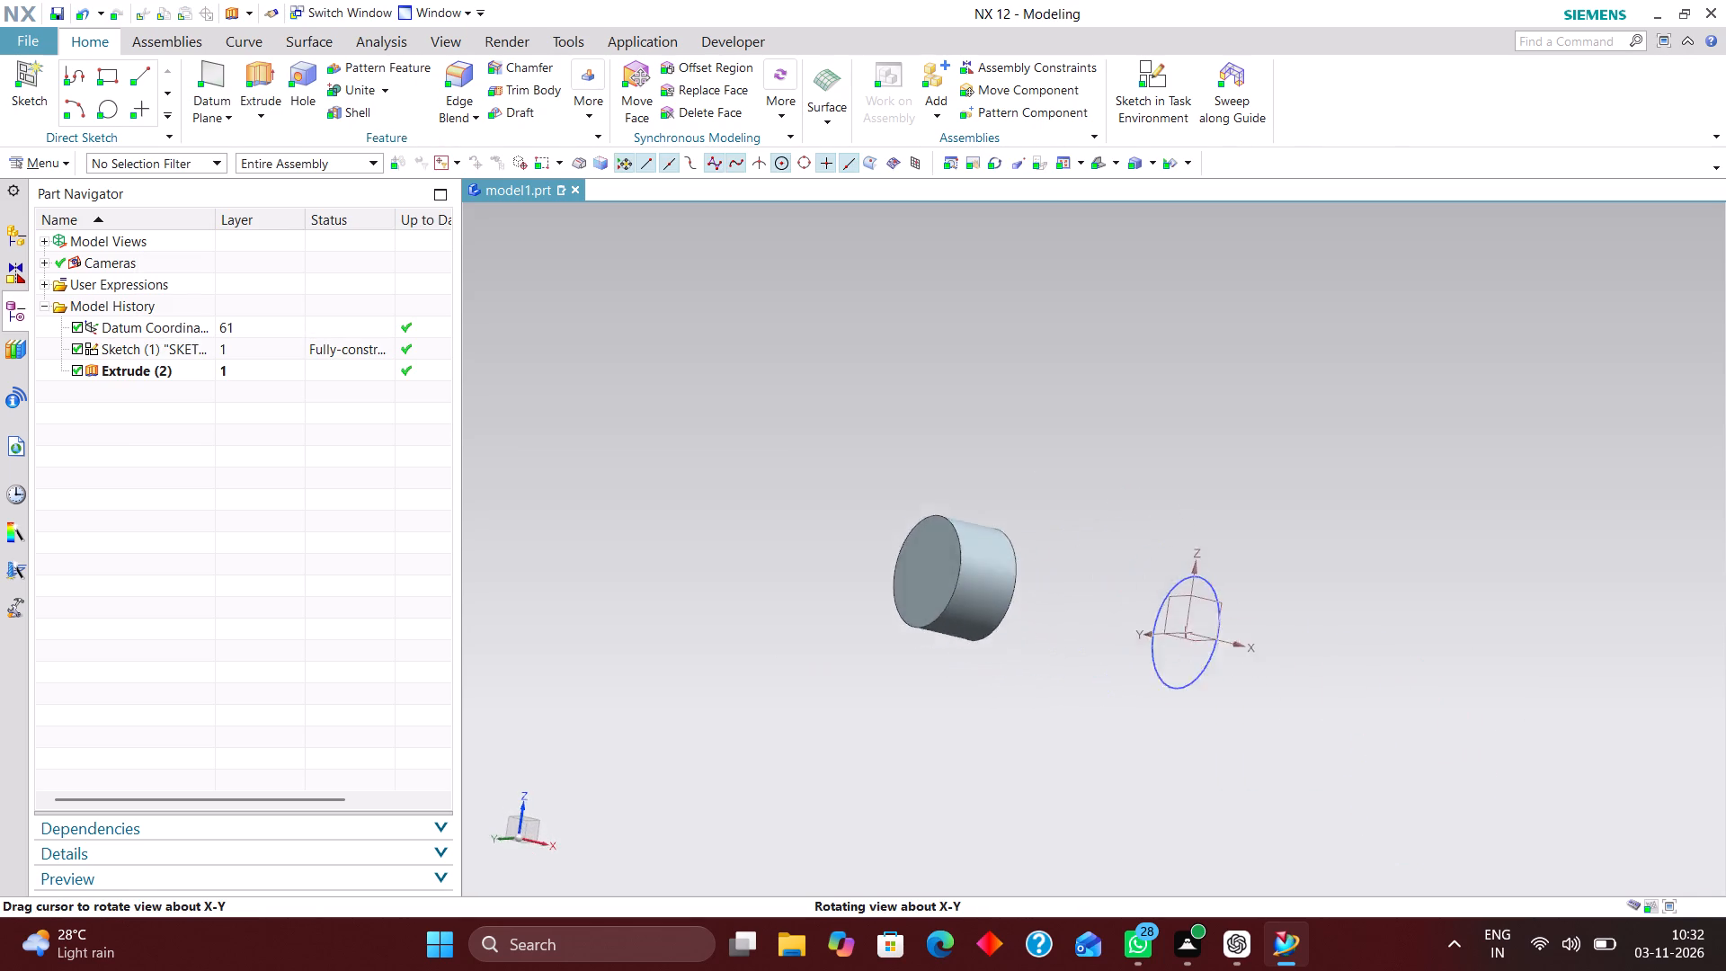
middle_drag(1054, 697, 1013, 712)
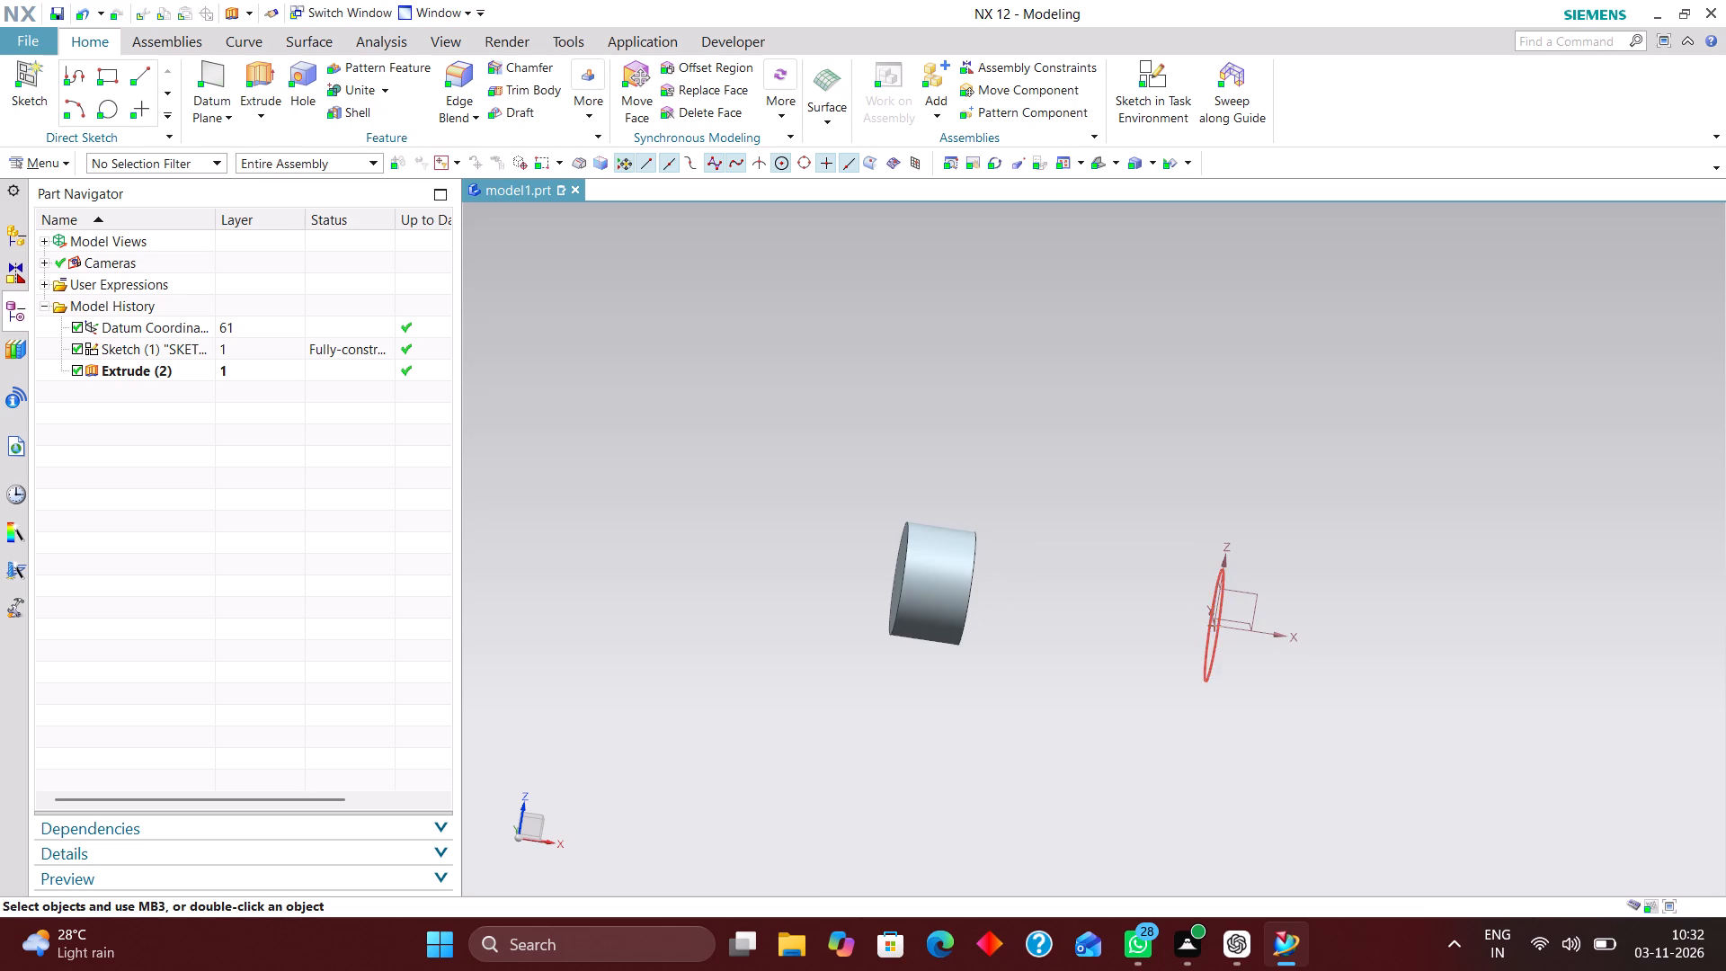
right_drag(1218, 649, 1208, 693)
Measure the cylinder's length between its two end faces.
click(372, 36)
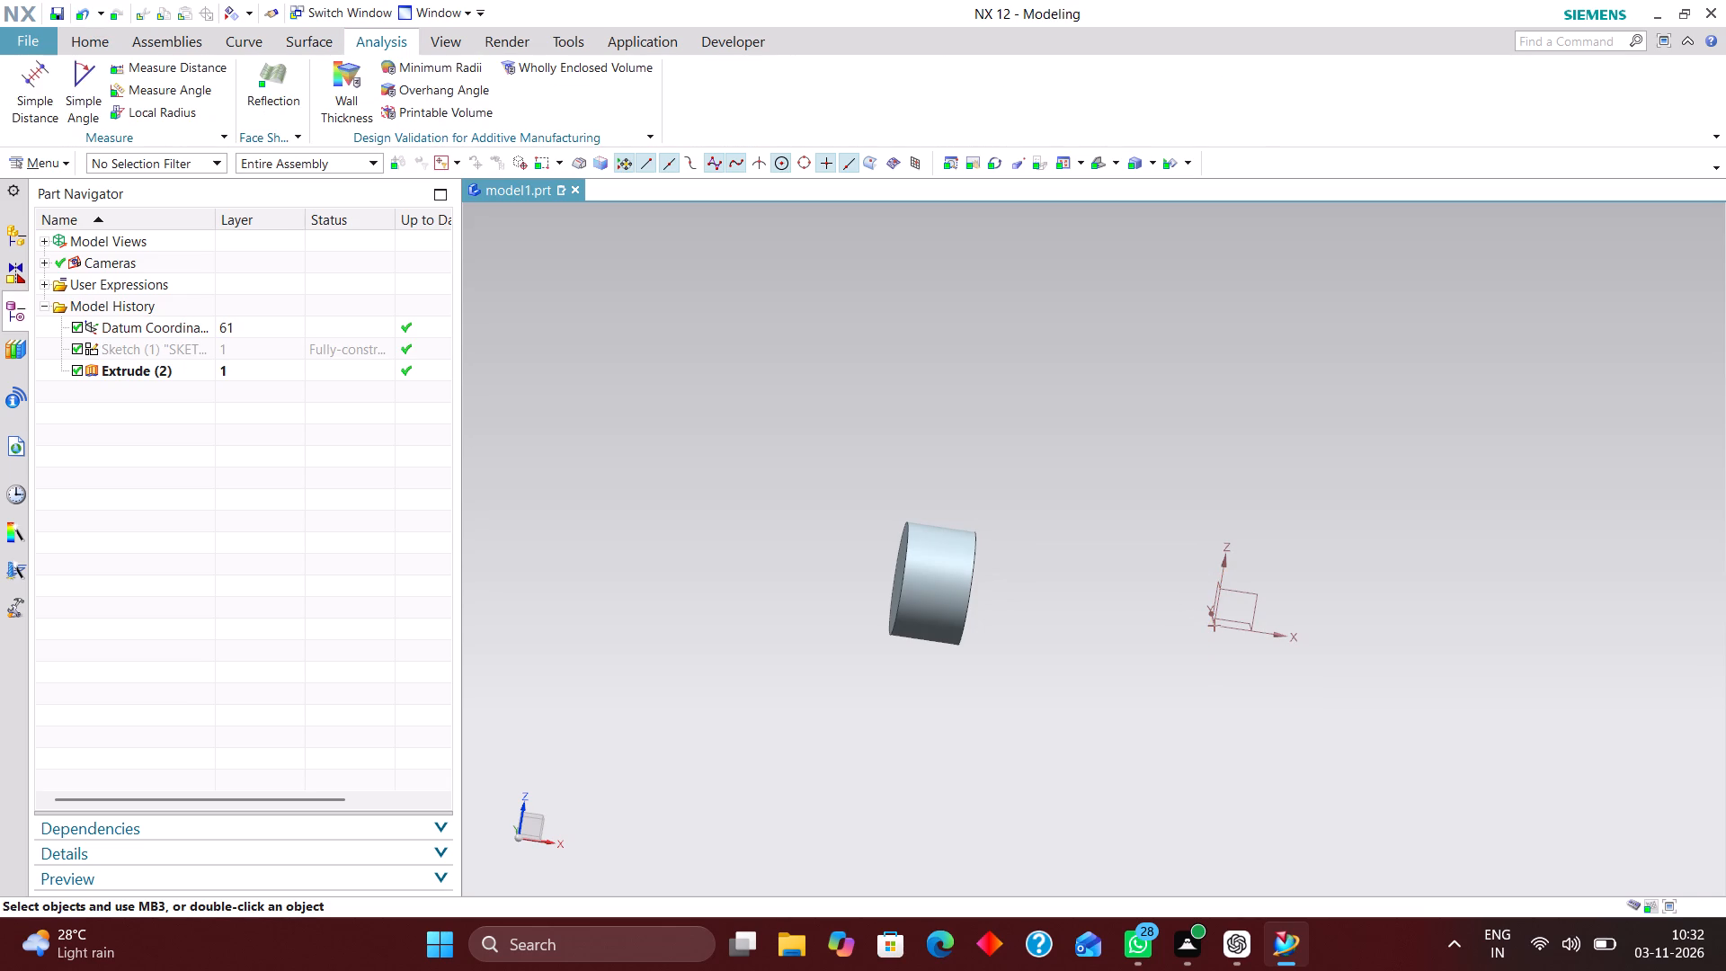
click(33, 87)
middle_drag(755, 439, 829, 438)
scroll(779, 439, up, 1)
drag(946, 551, 949, 559)
middle_drag(1072, 628, 936, 614)
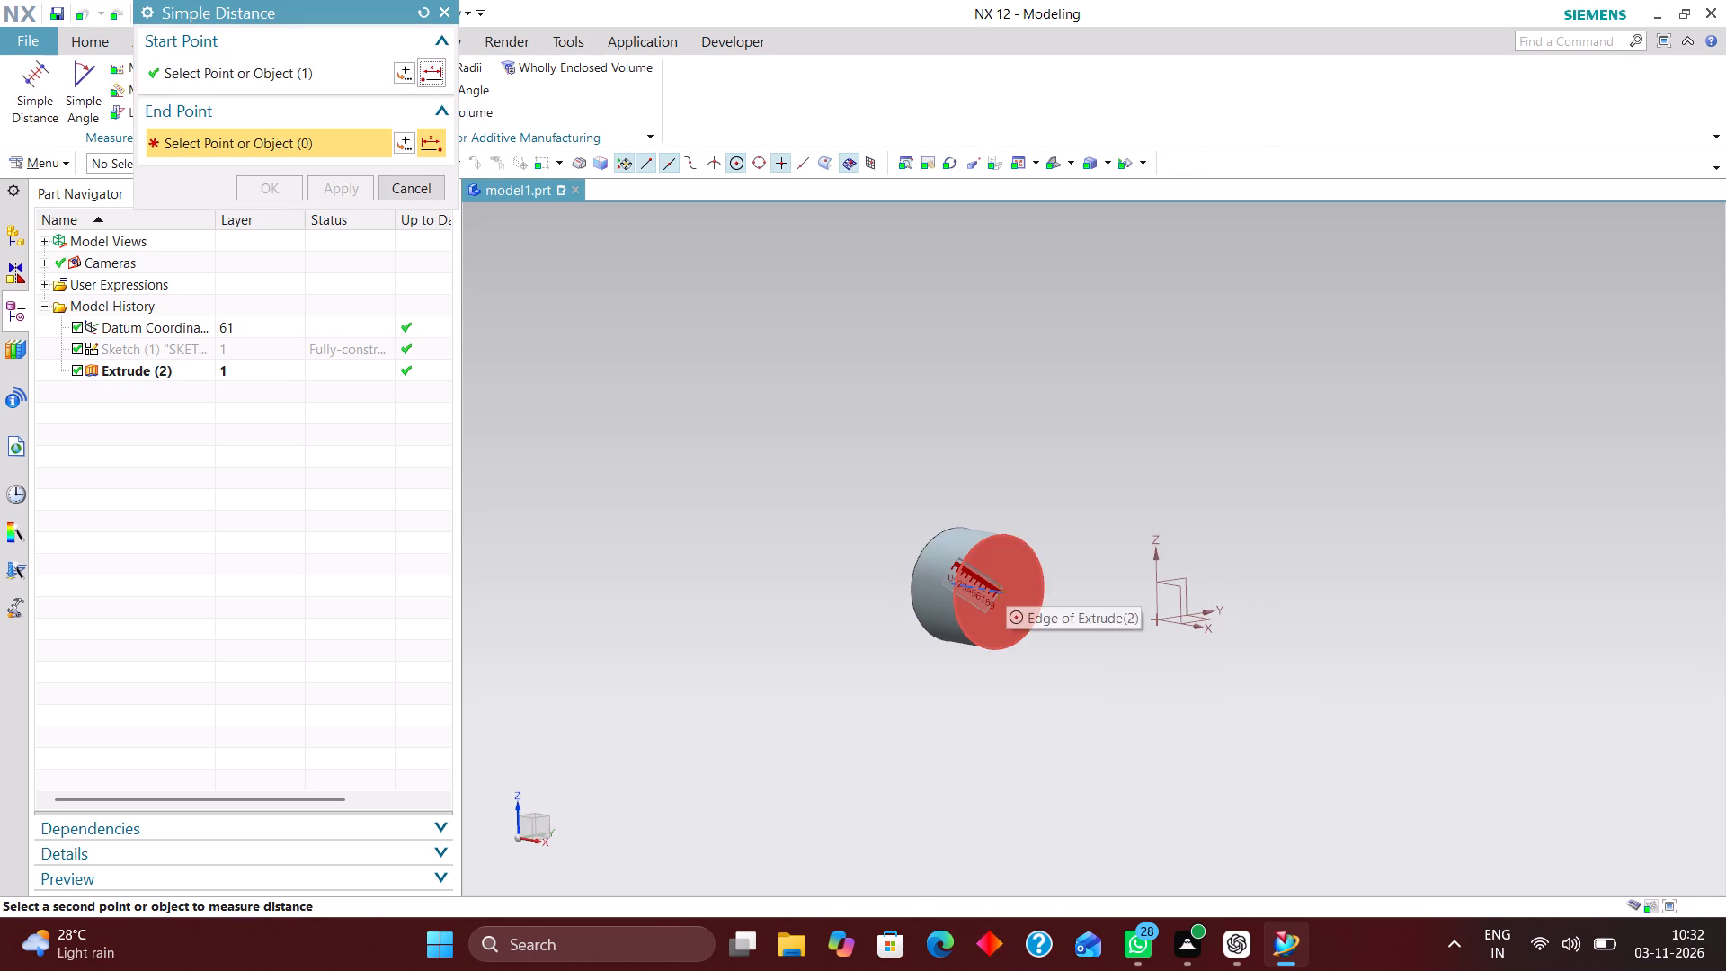
click(1006, 582)
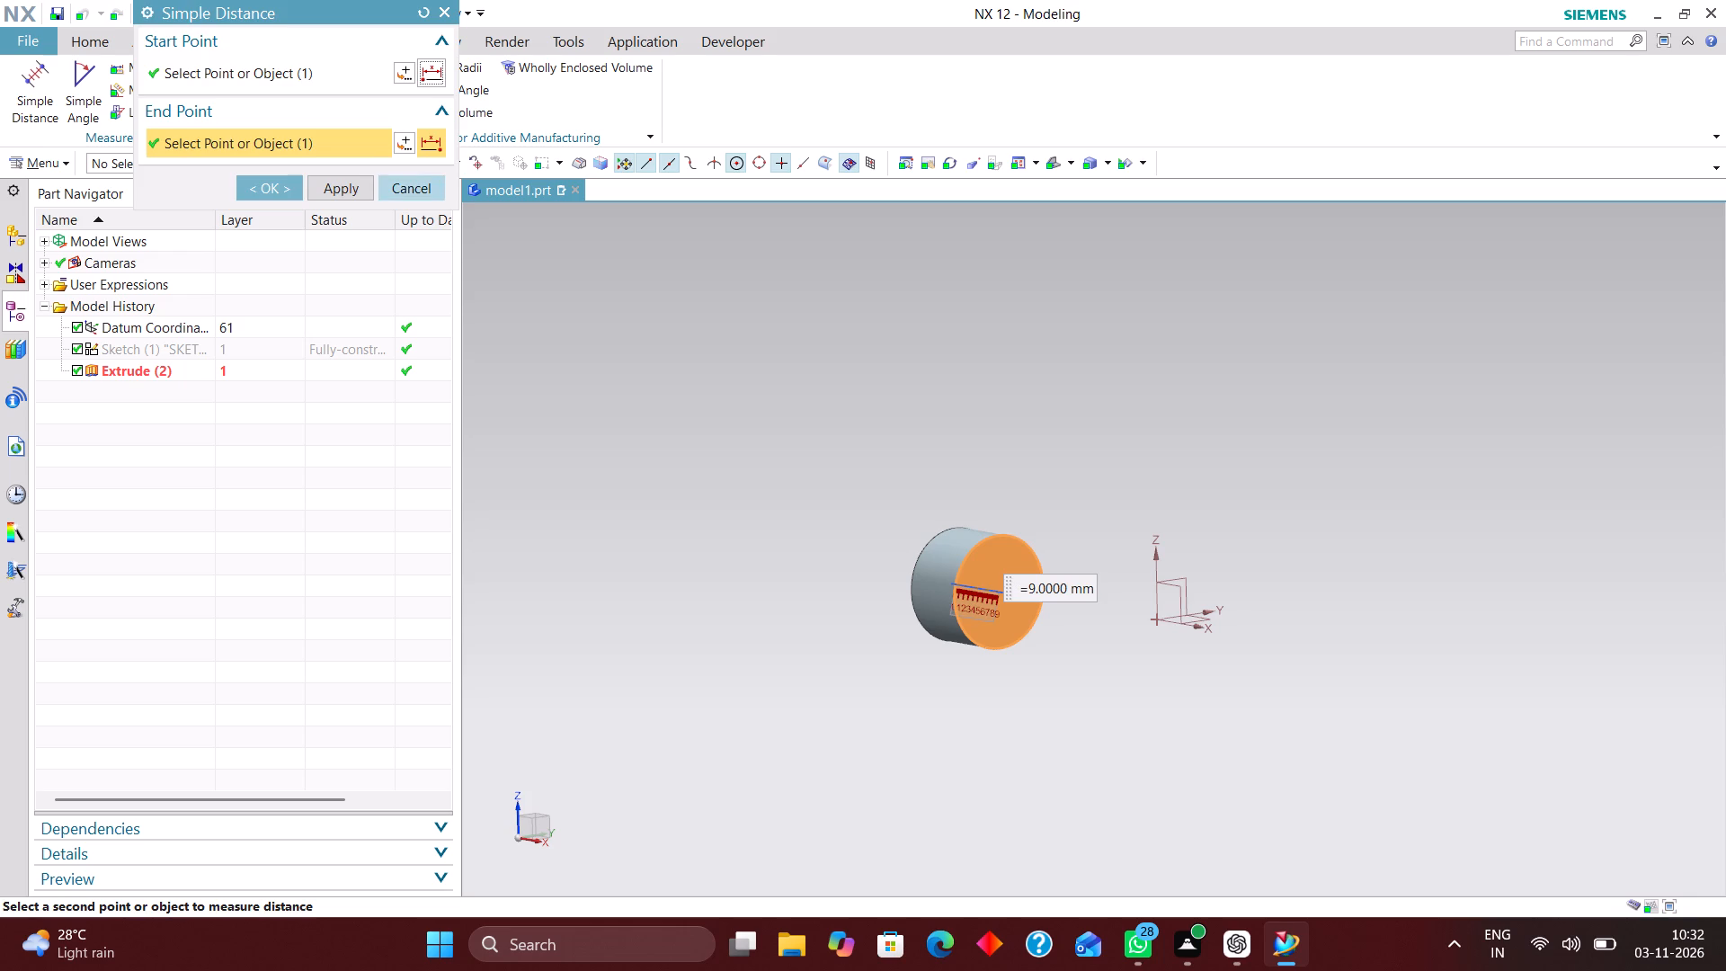
click(412, 187)
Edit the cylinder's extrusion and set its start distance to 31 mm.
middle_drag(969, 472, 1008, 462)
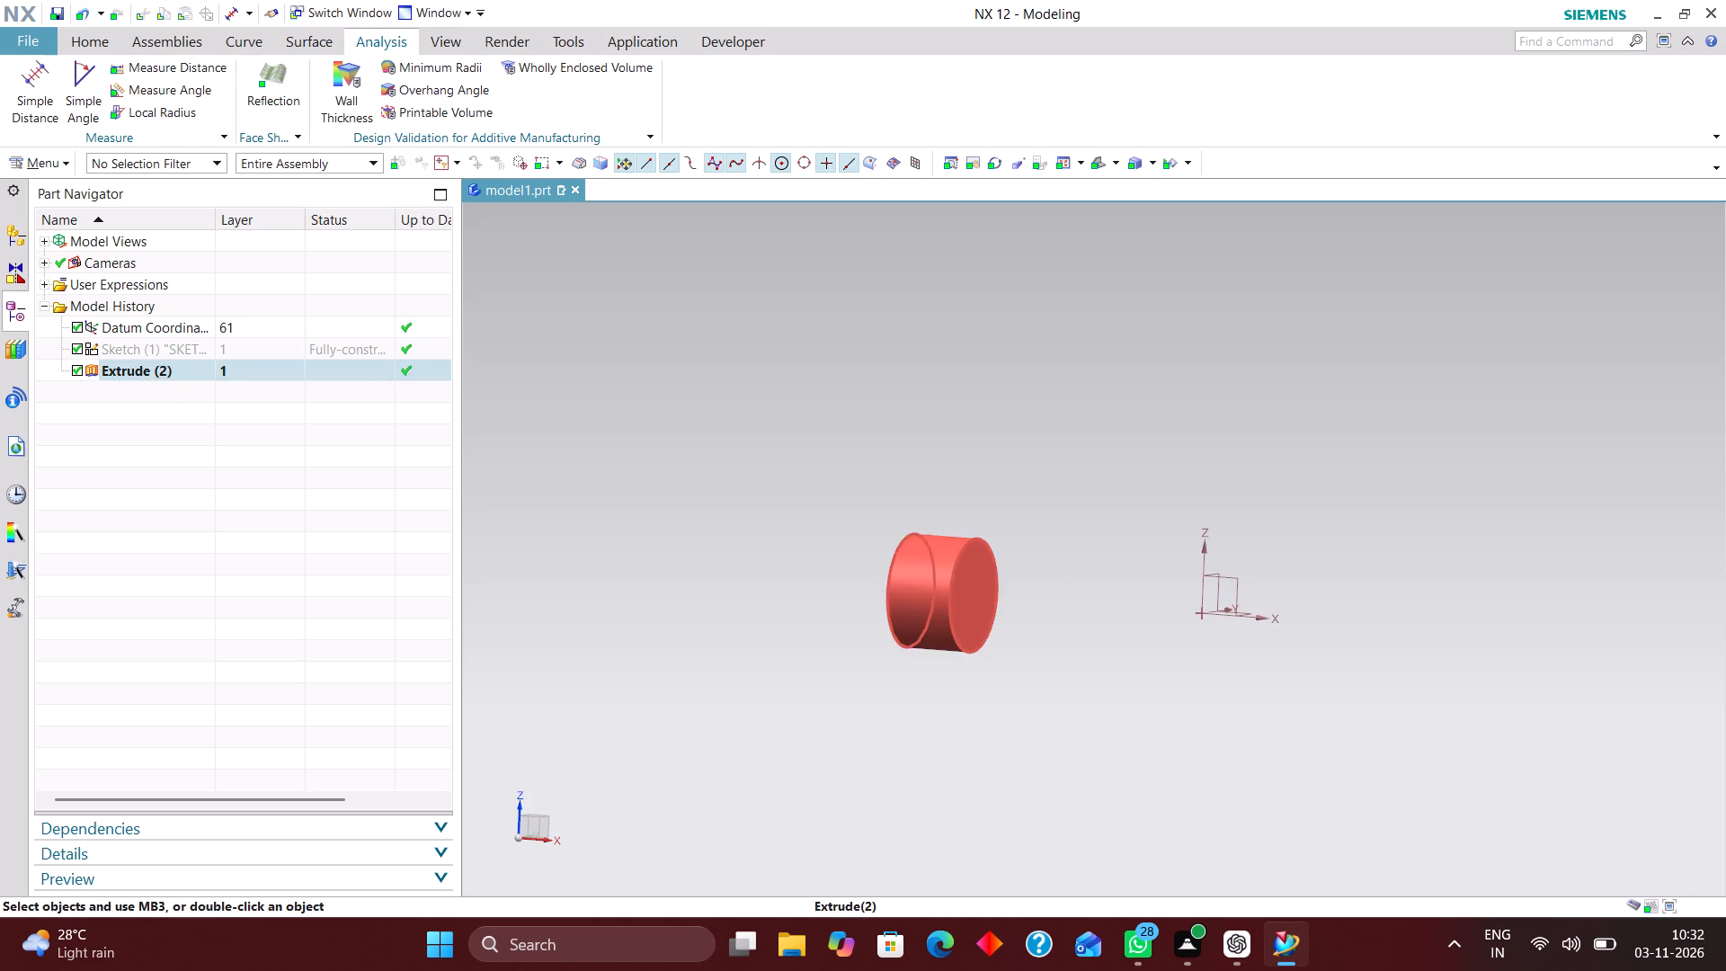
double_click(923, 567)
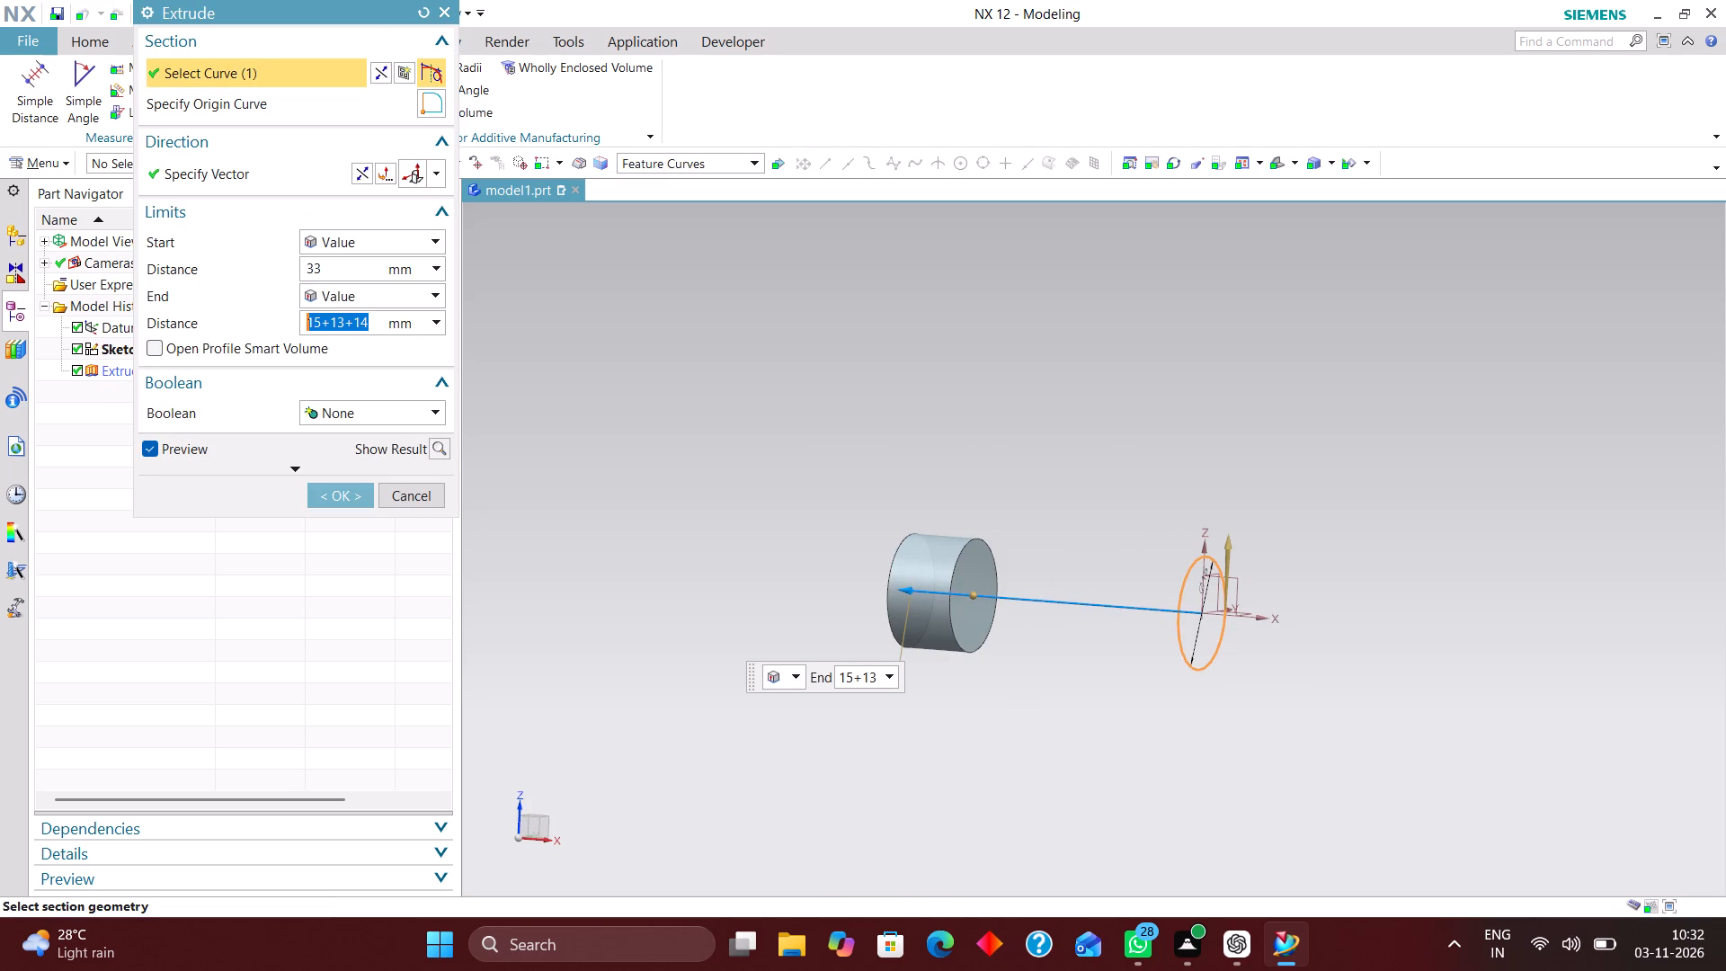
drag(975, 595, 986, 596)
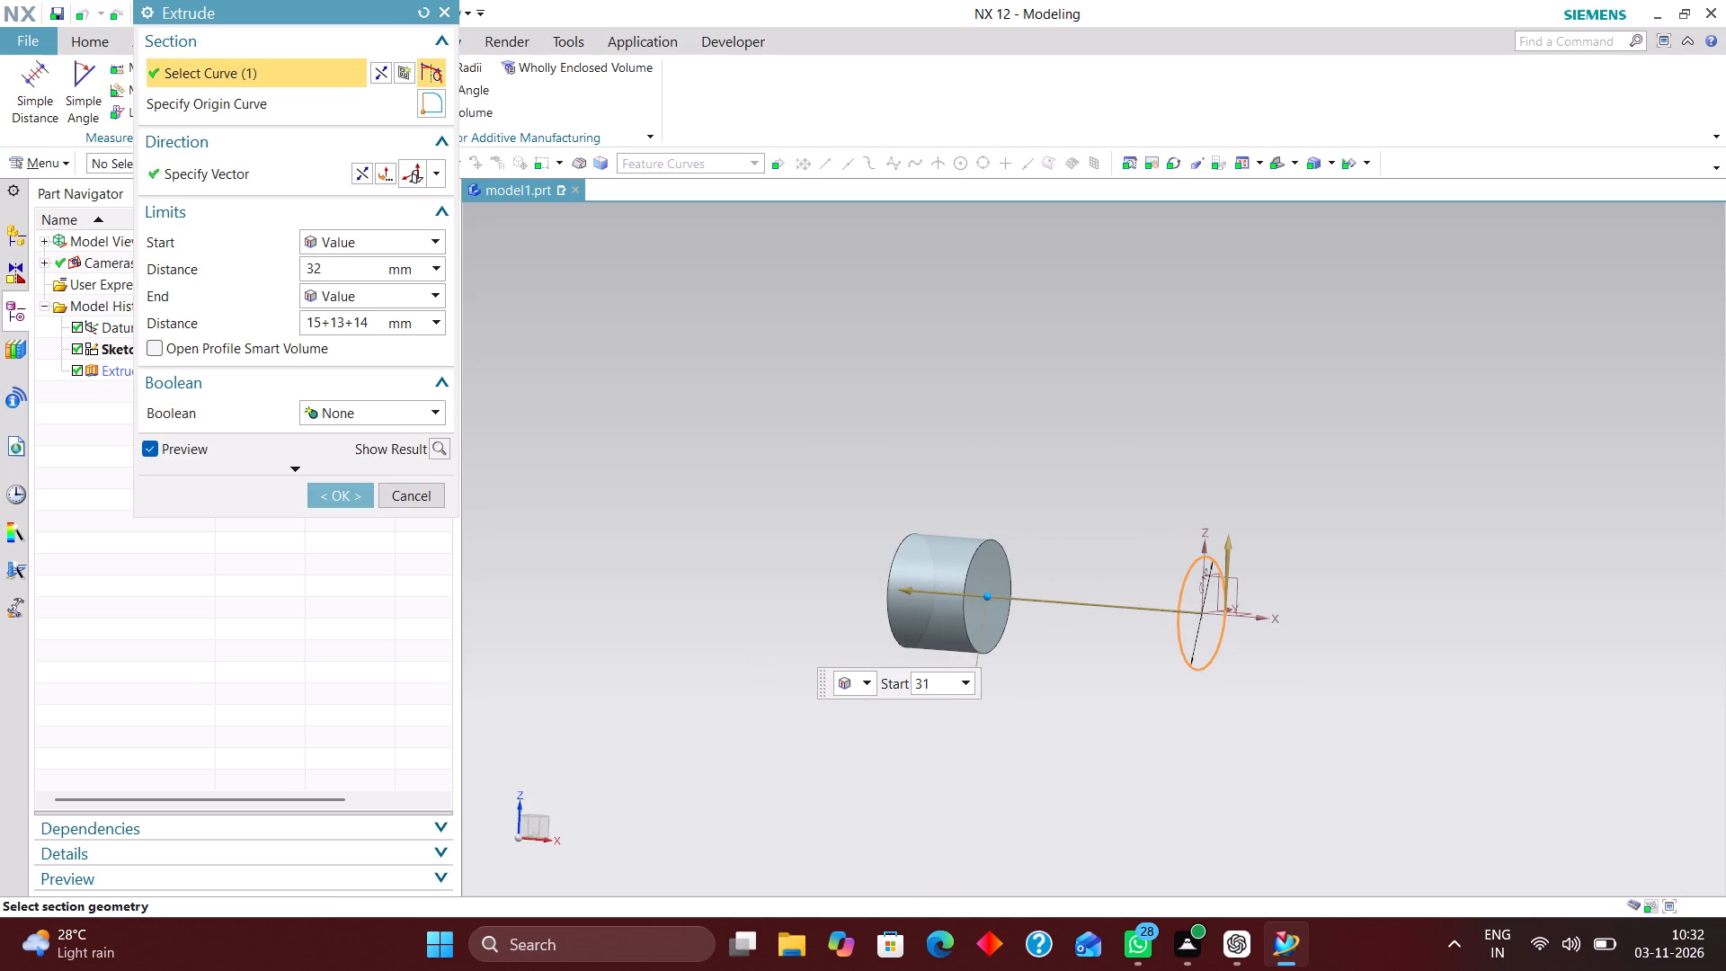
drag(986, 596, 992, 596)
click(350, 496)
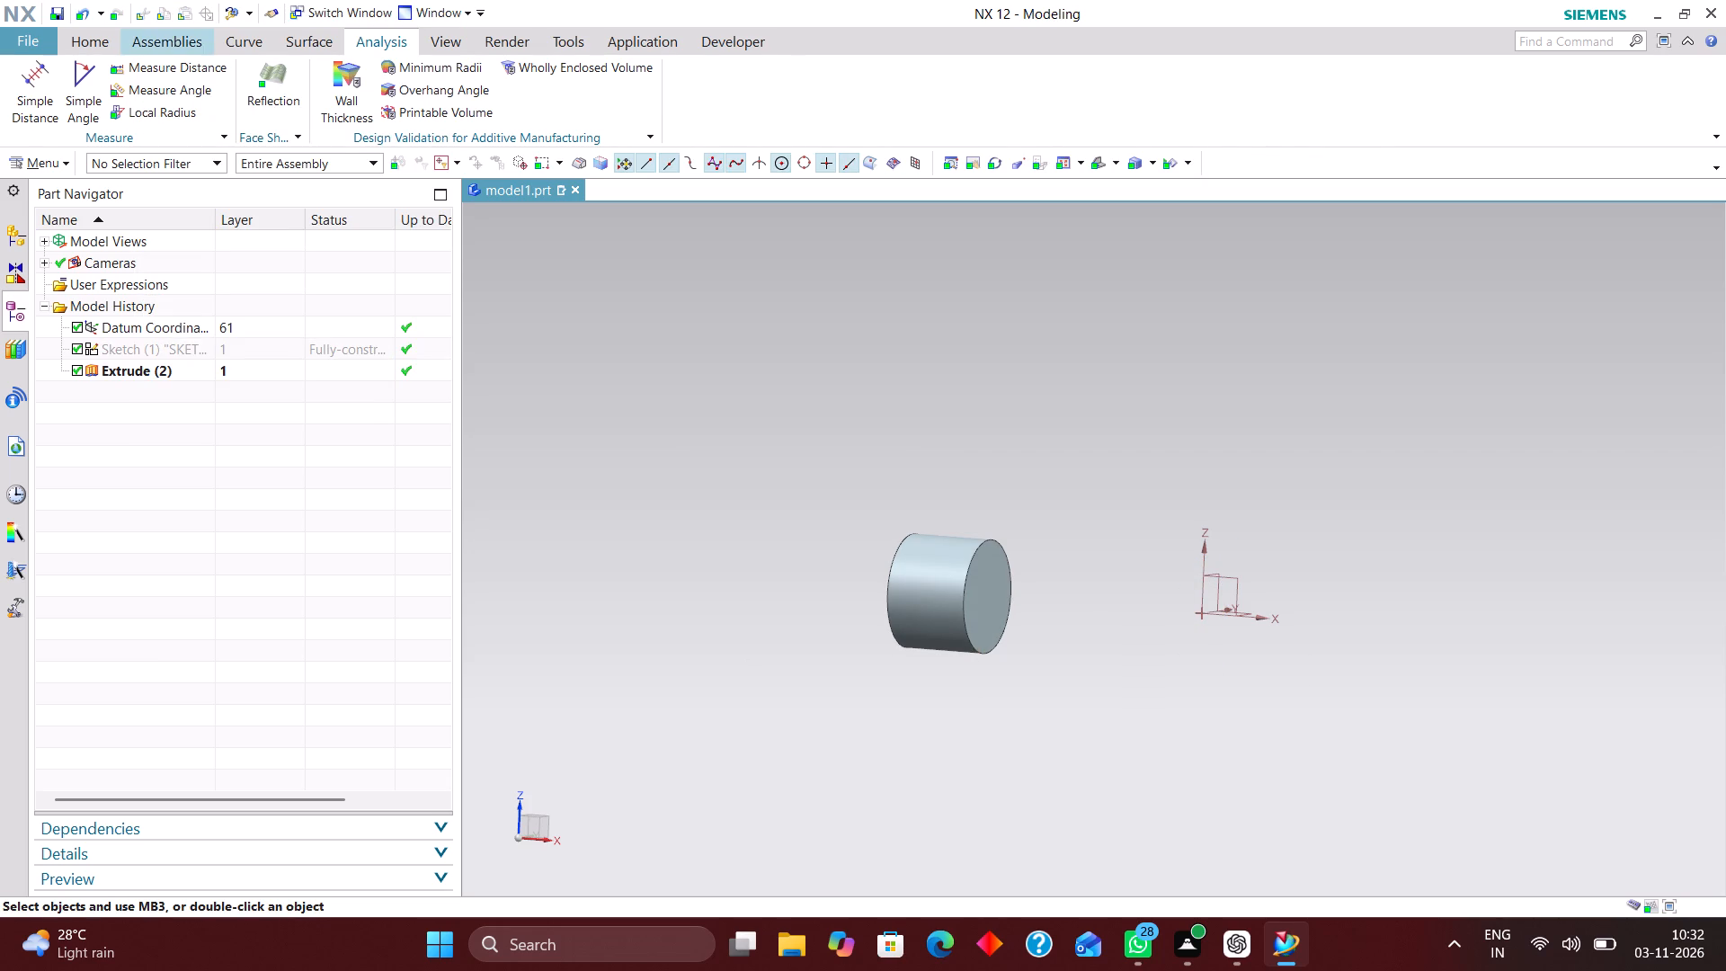
Measure the distance between the cylinder's two end faces.
click(34, 86)
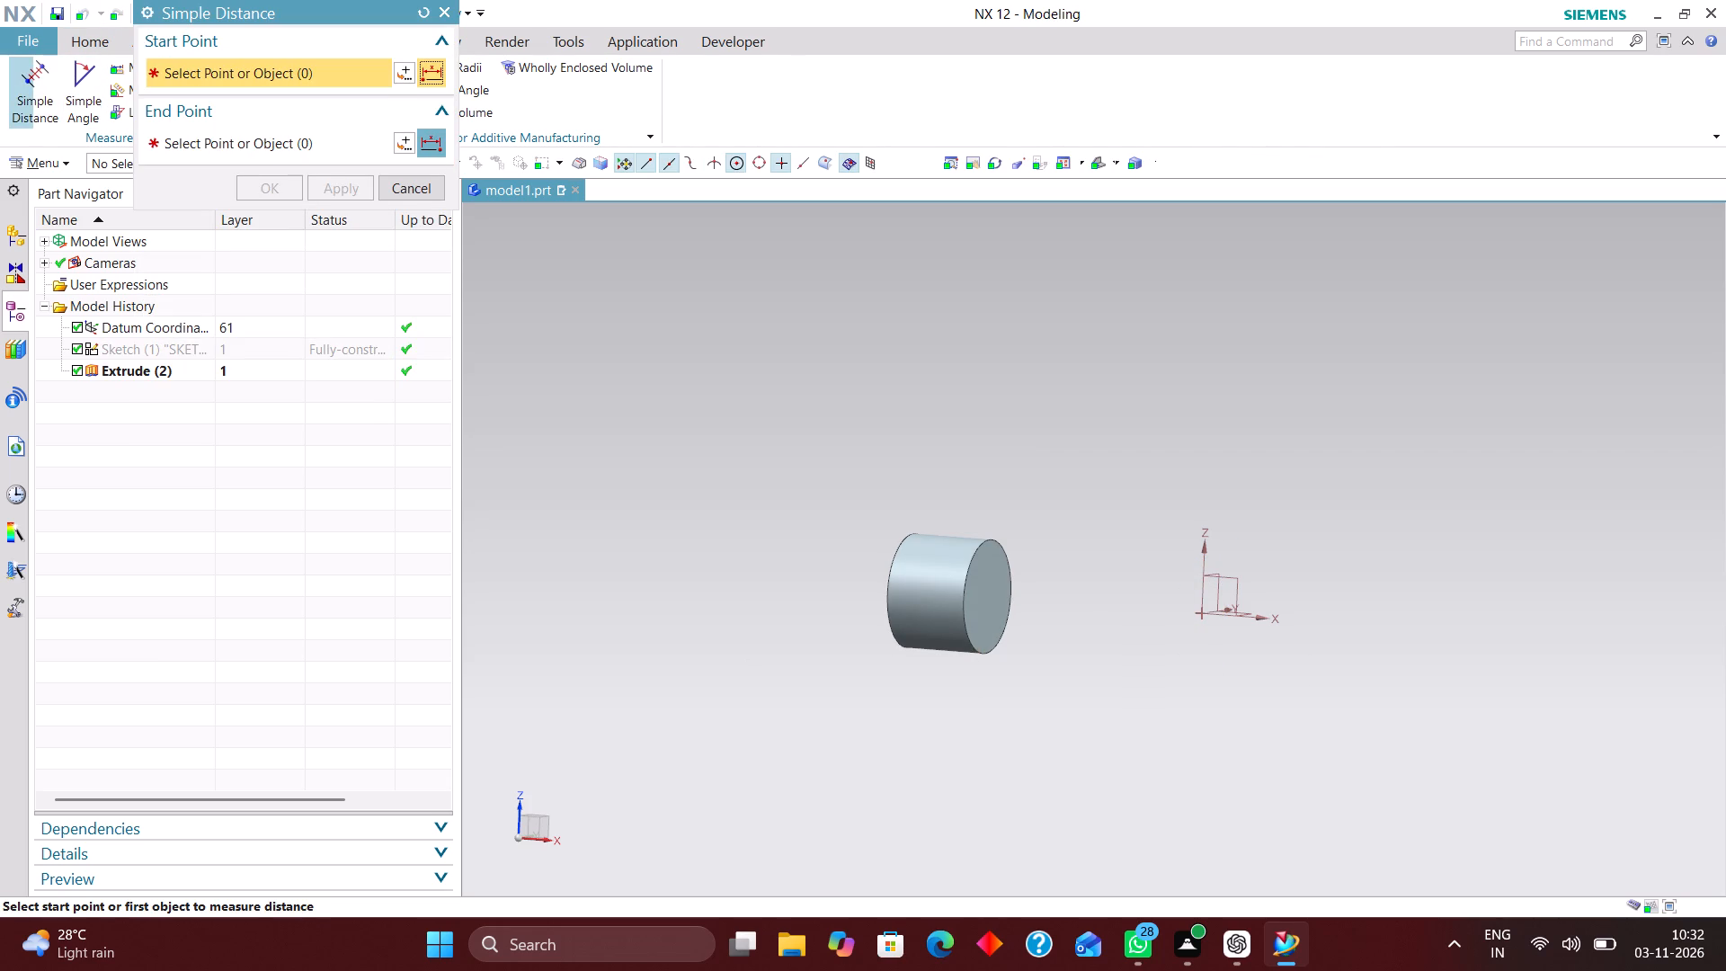
scroll(735, 416, down, 2)
scroll(767, 452, up, 3)
scroll(774, 395, down, 4)
scroll(792, 471, up, 4)
middle_drag(806, 472, 815, 472)
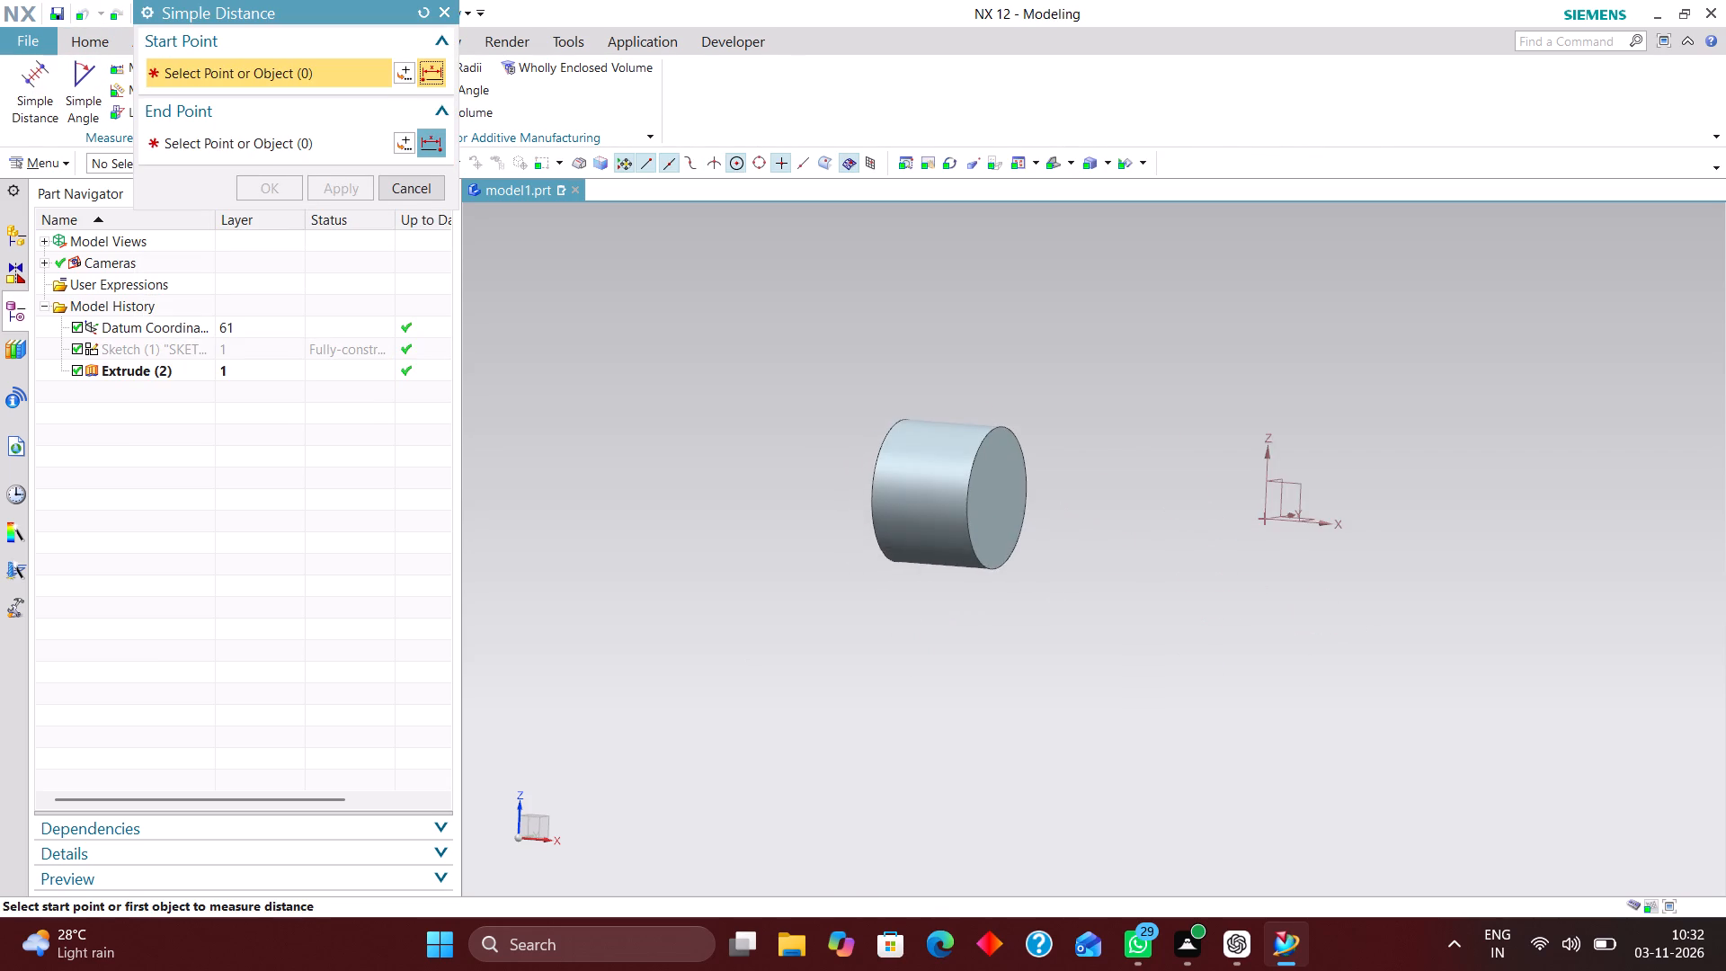
middle_drag(815, 472, 870, 462)
click(897, 486)
middle_drag(1045, 521, 993, 523)
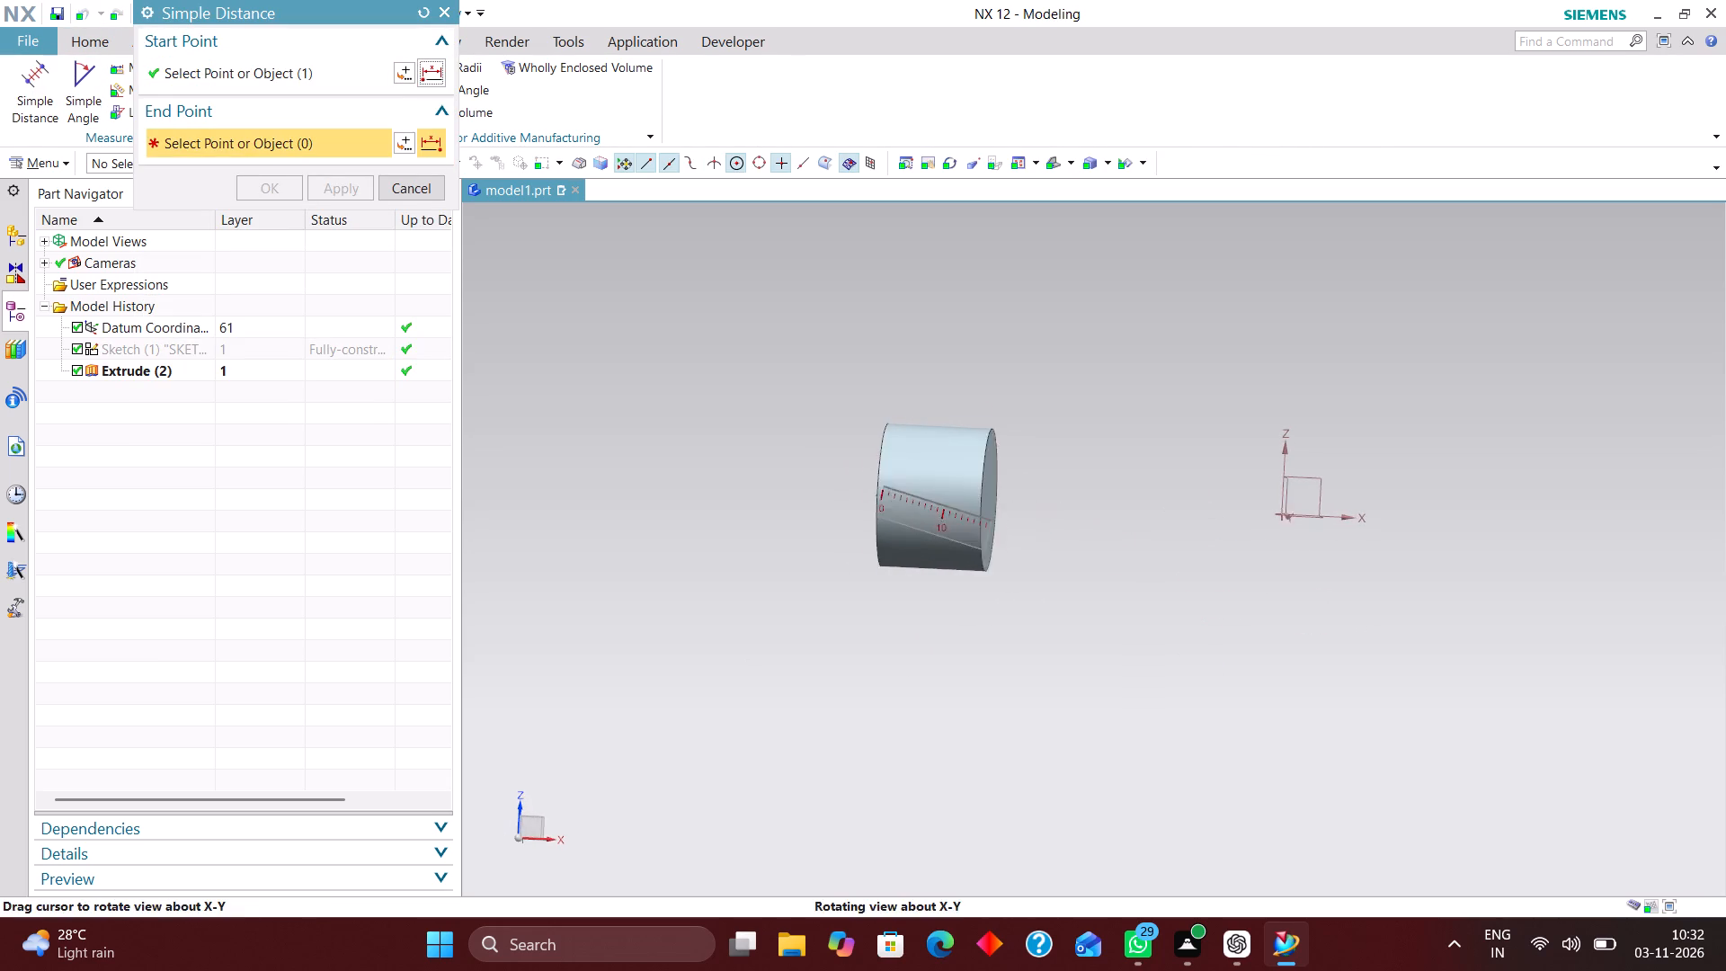
middle_drag(993, 523, 977, 521)
click(1003, 488)
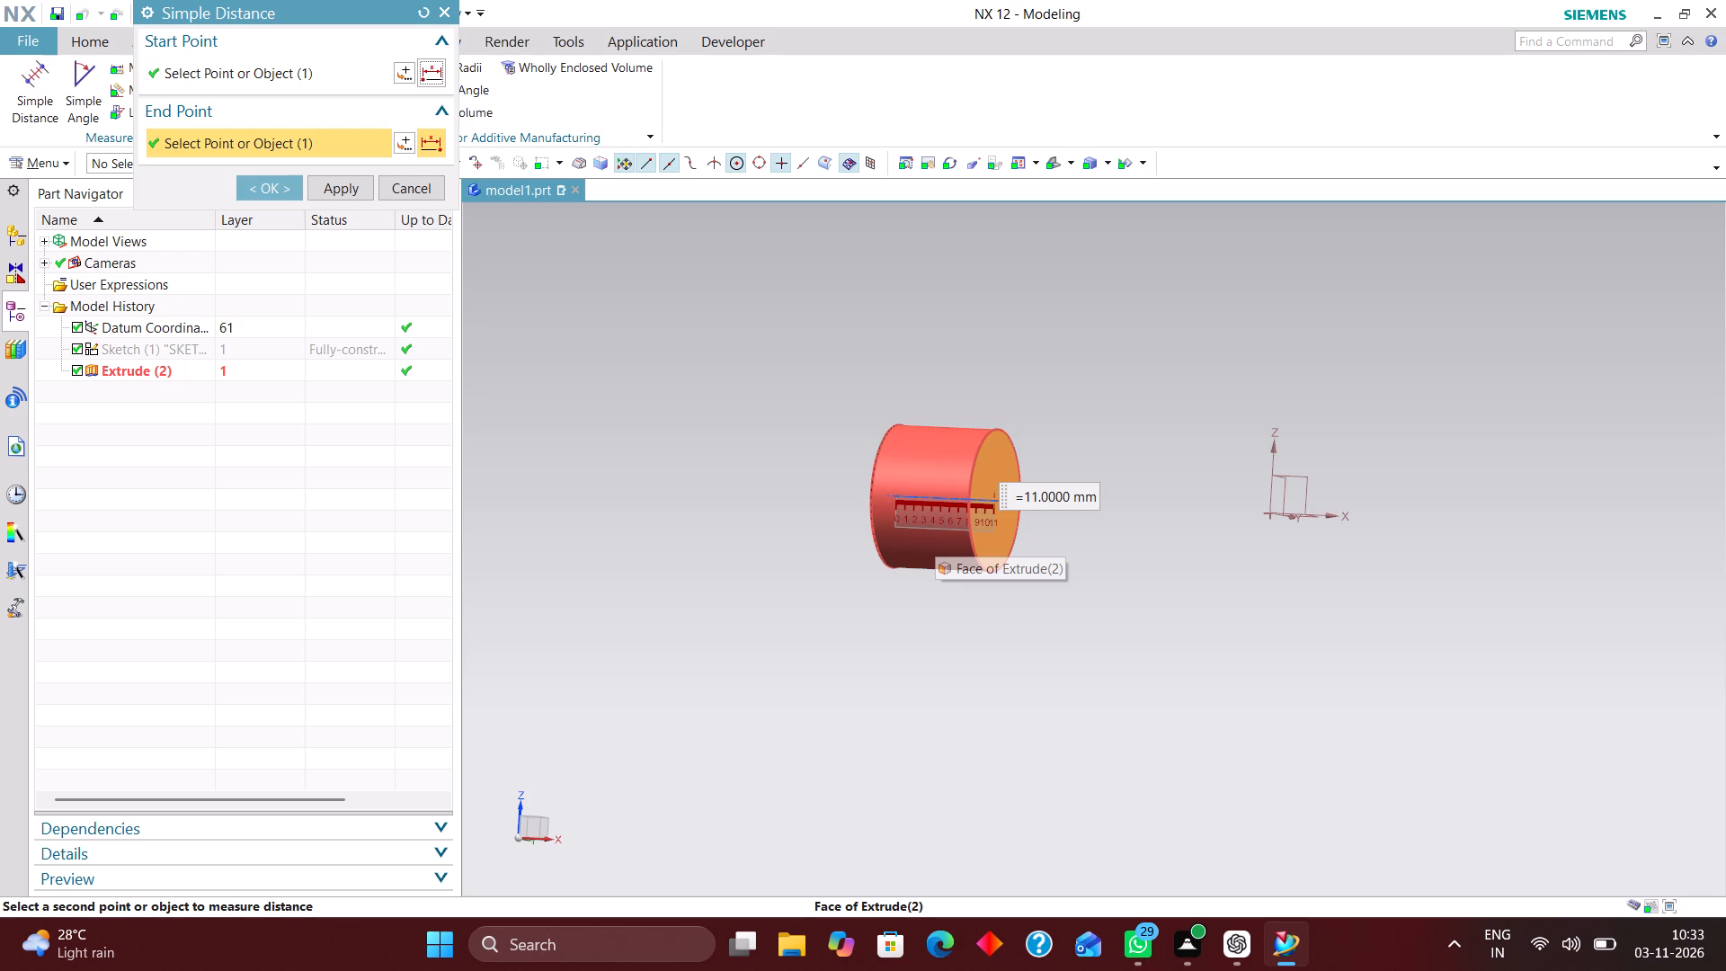
scroll(1070, 414, up, 5)
scroll(1054, 486, down, 1)
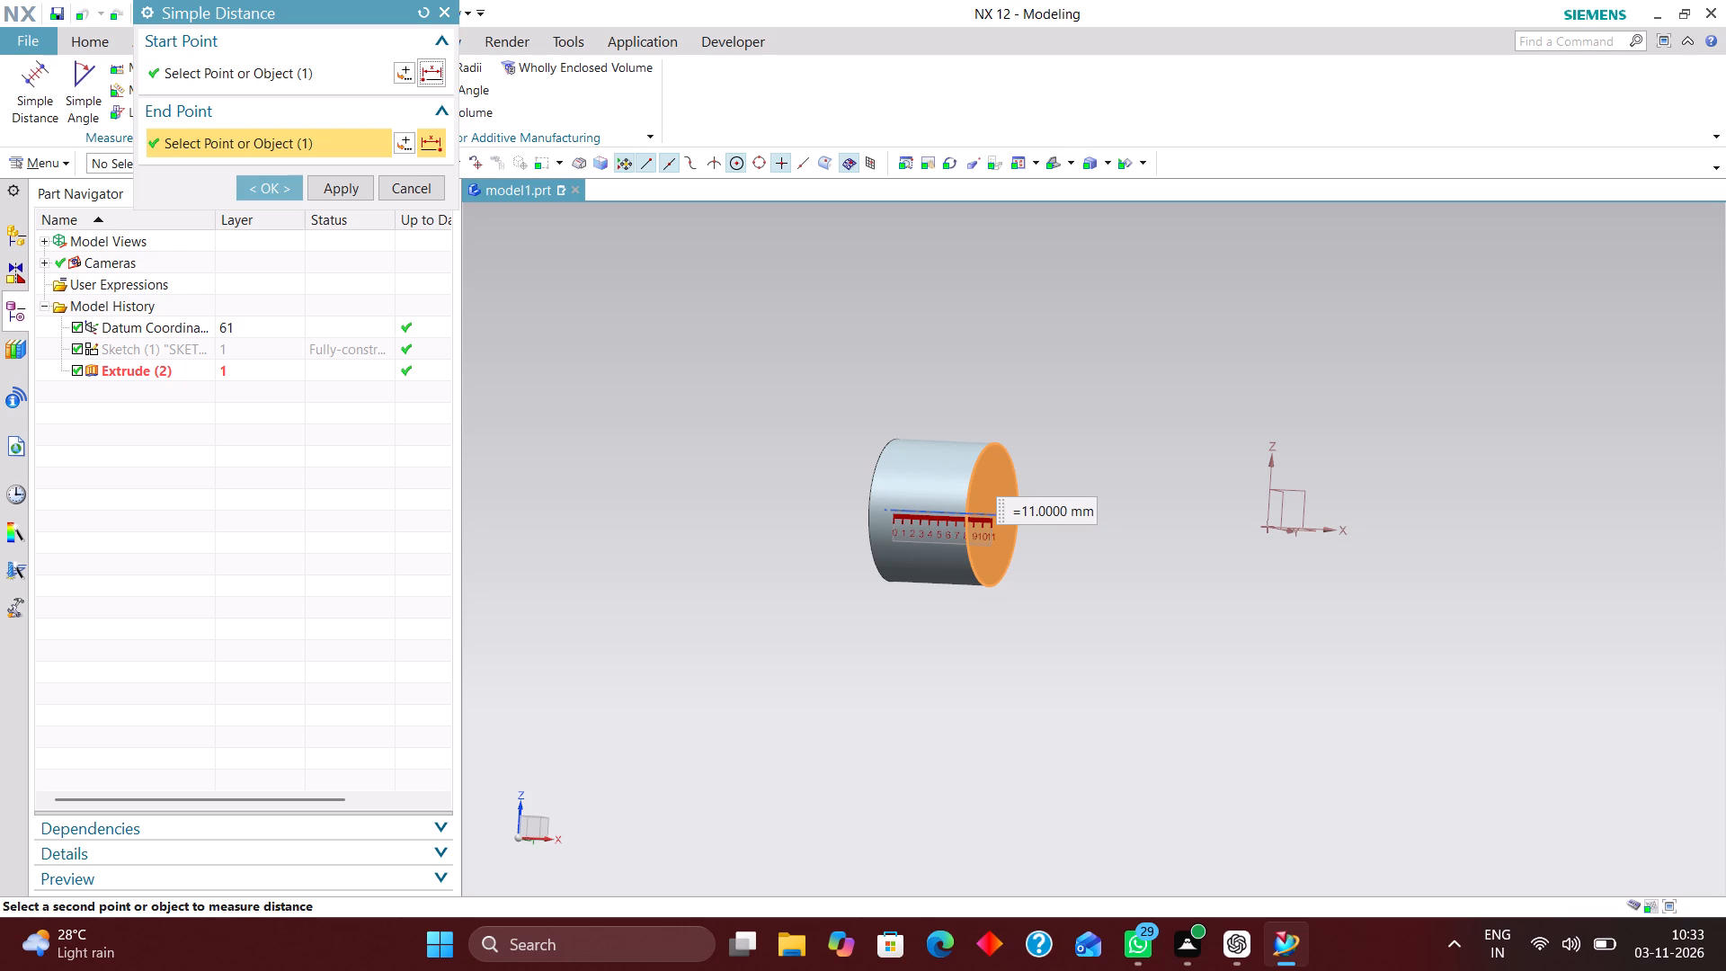
click(409, 185)
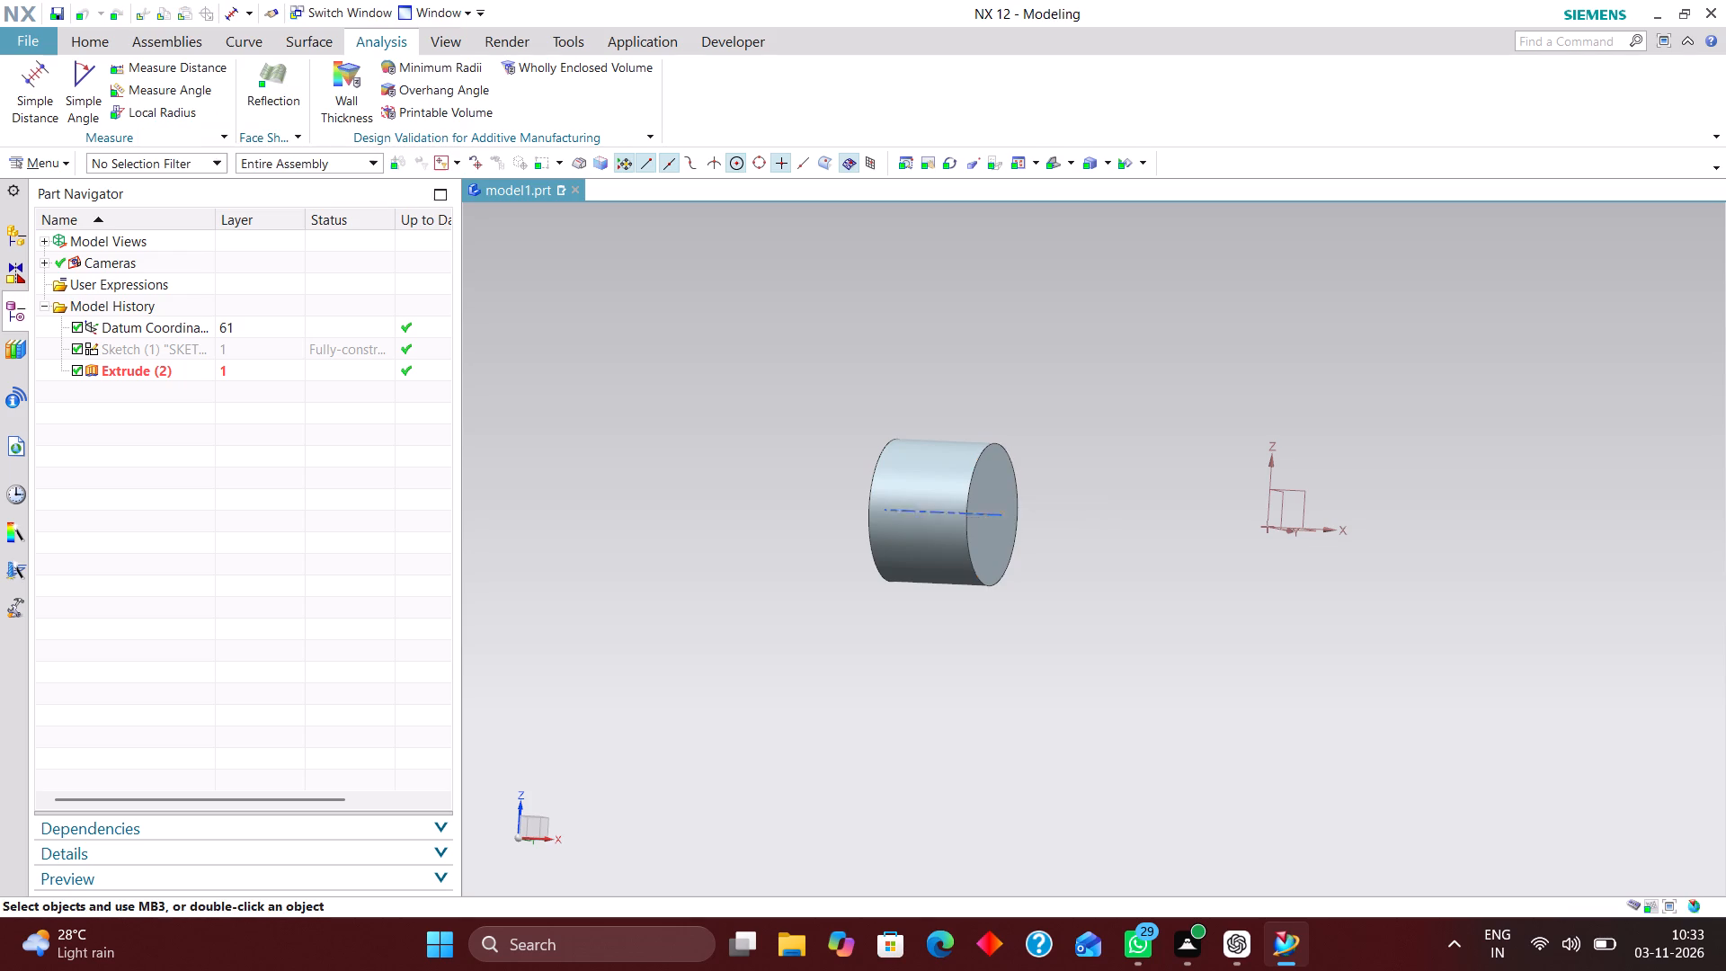
Edit the cylinder's extrusion again and set its start distance to 29 mm.
click(927, 514)
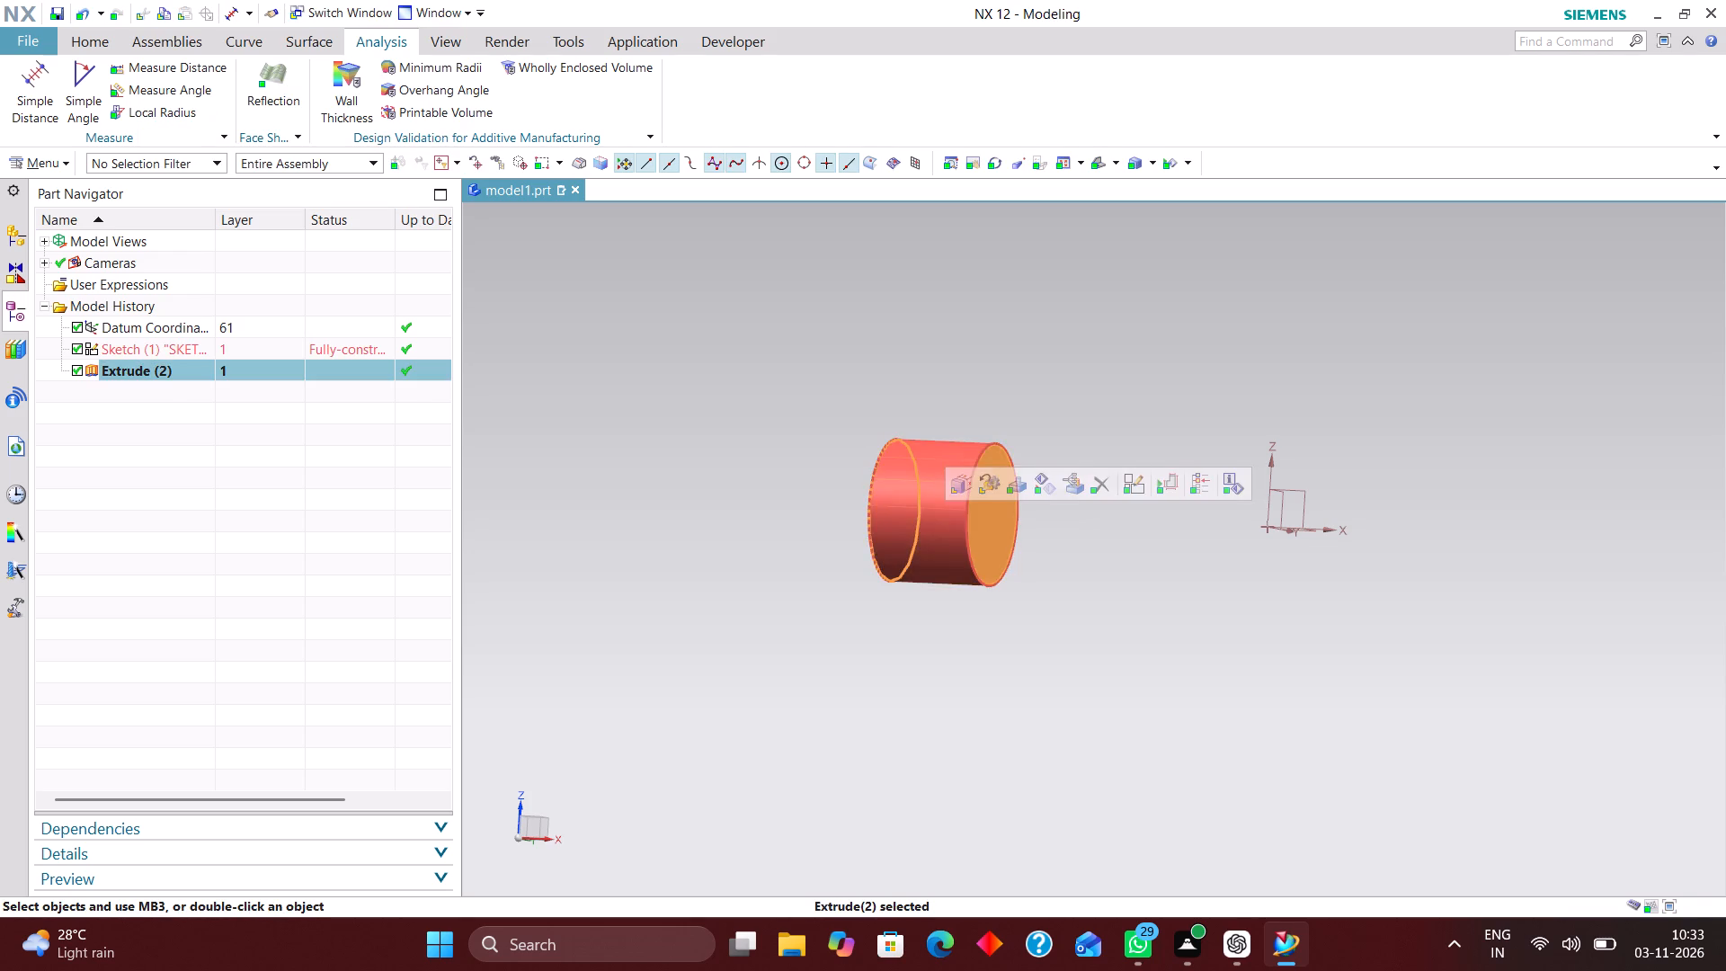
double_click(931, 553)
scroll(1035, 548, up, 1)
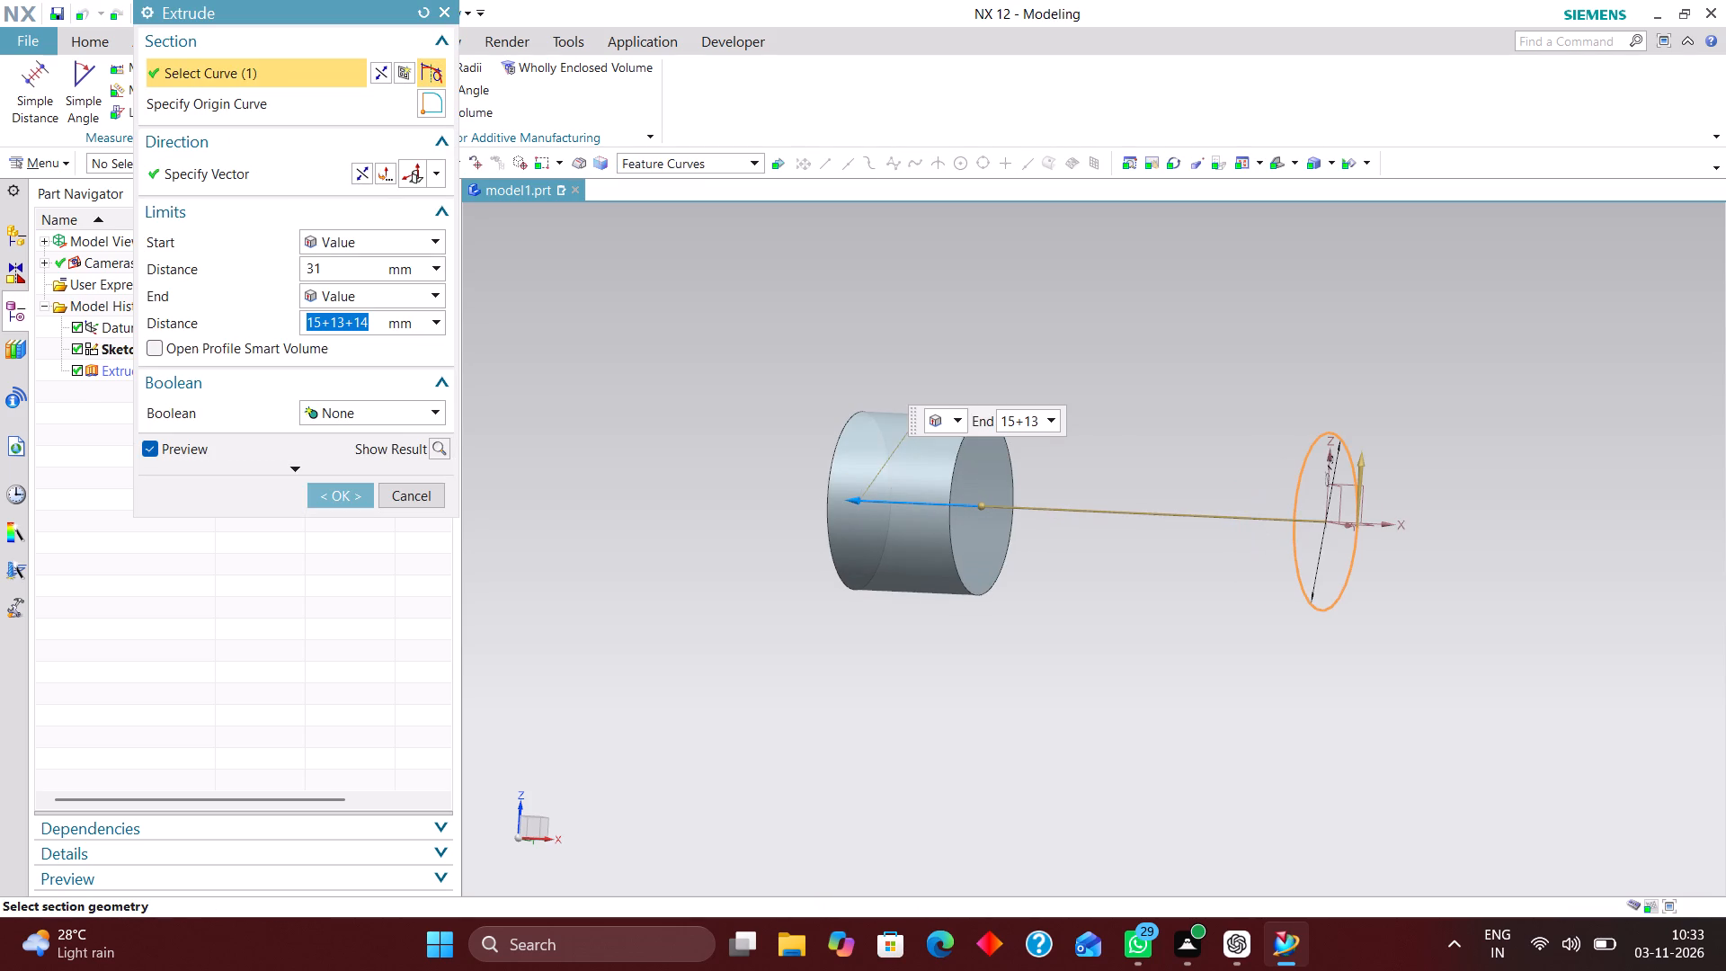
drag(983, 508, 992, 511)
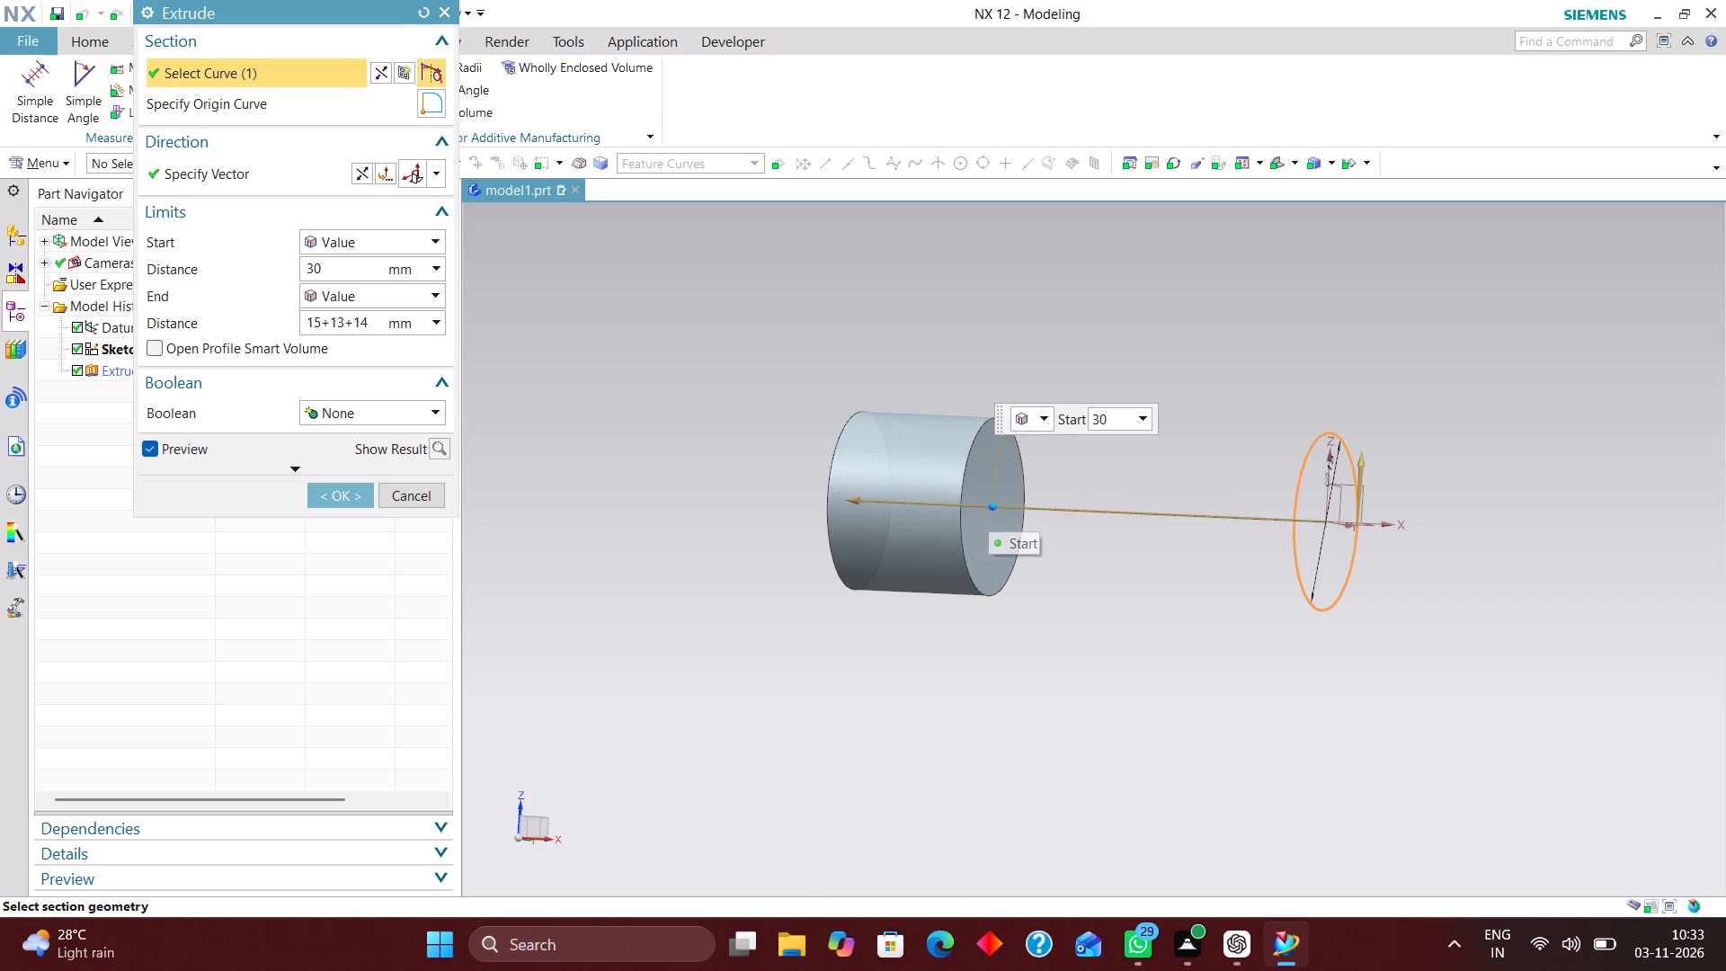
drag(992, 511, 1003, 516)
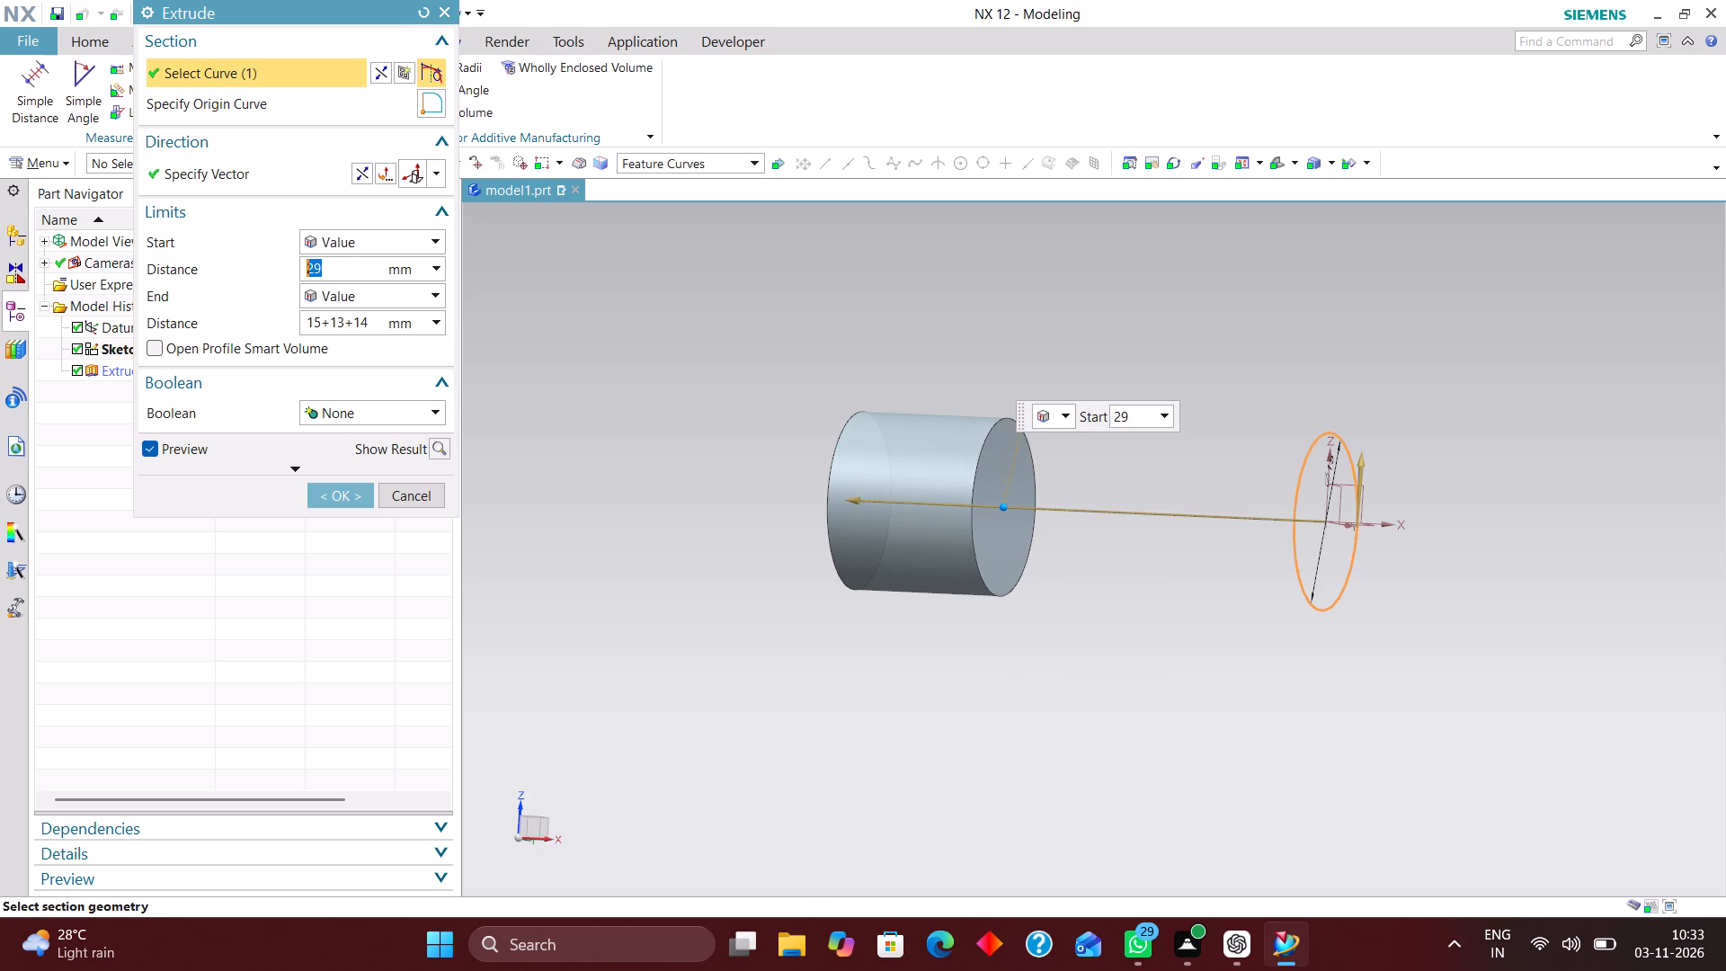
click(337, 503)
Measure the edited cylinder's length from one end face to the other.
click(23, 74)
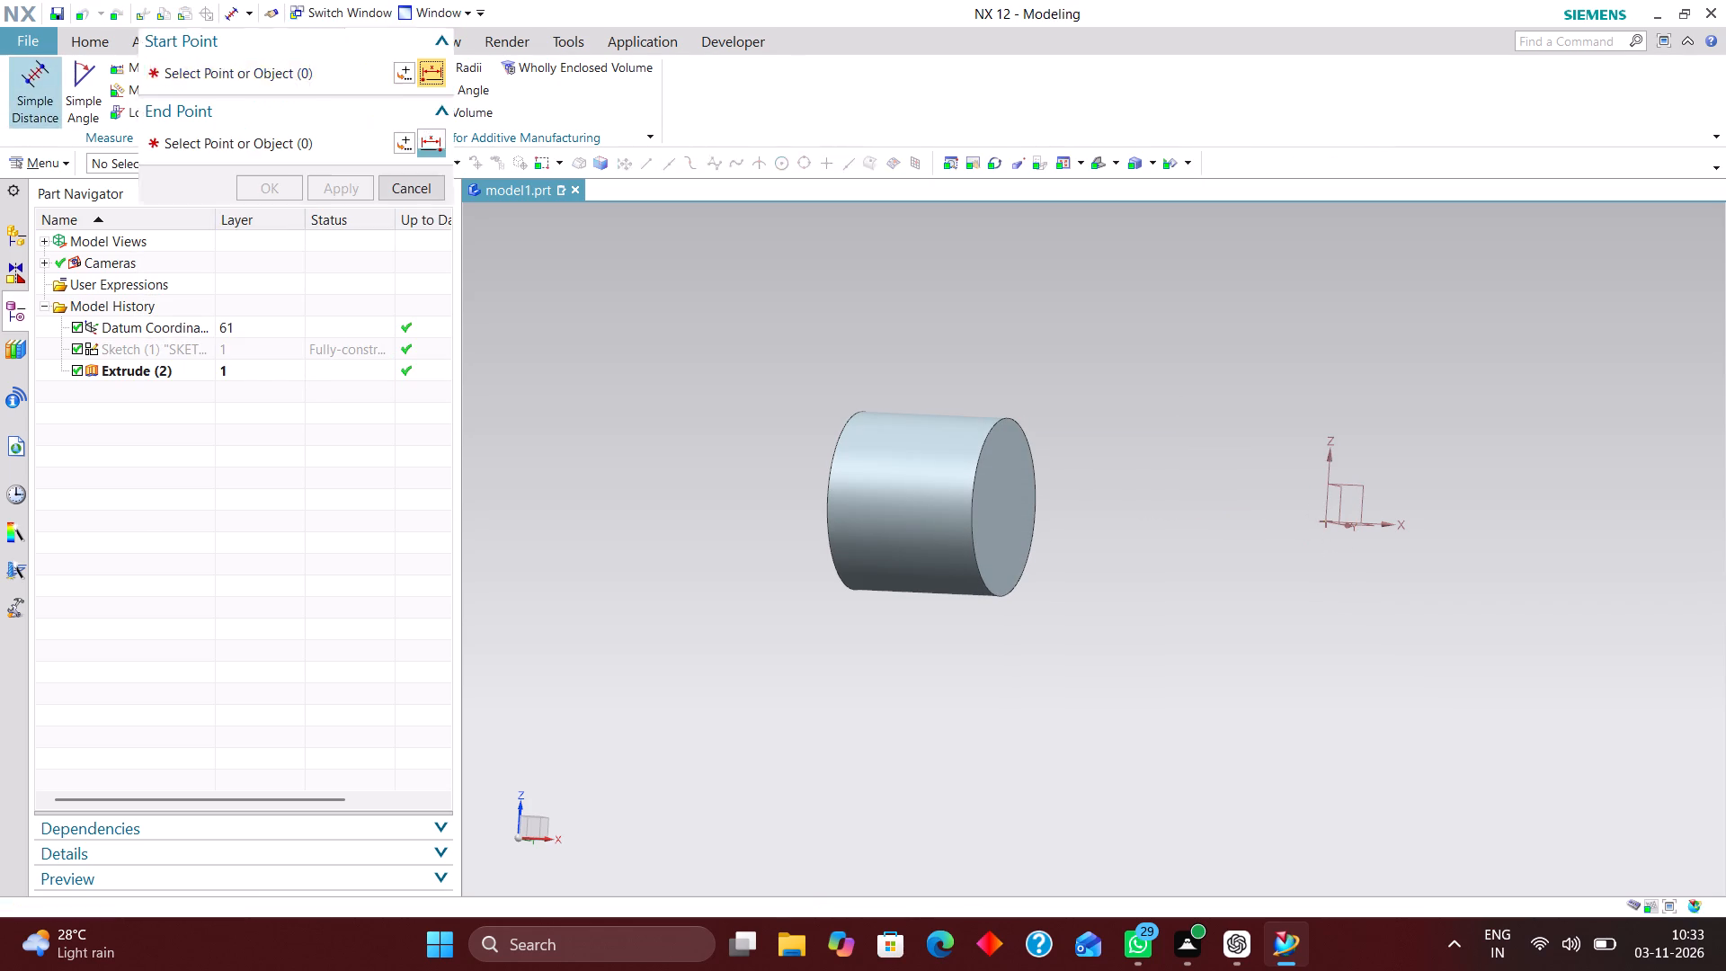
scroll(876, 568, up, 1)
middle_drag(879, 568, 961, 569)
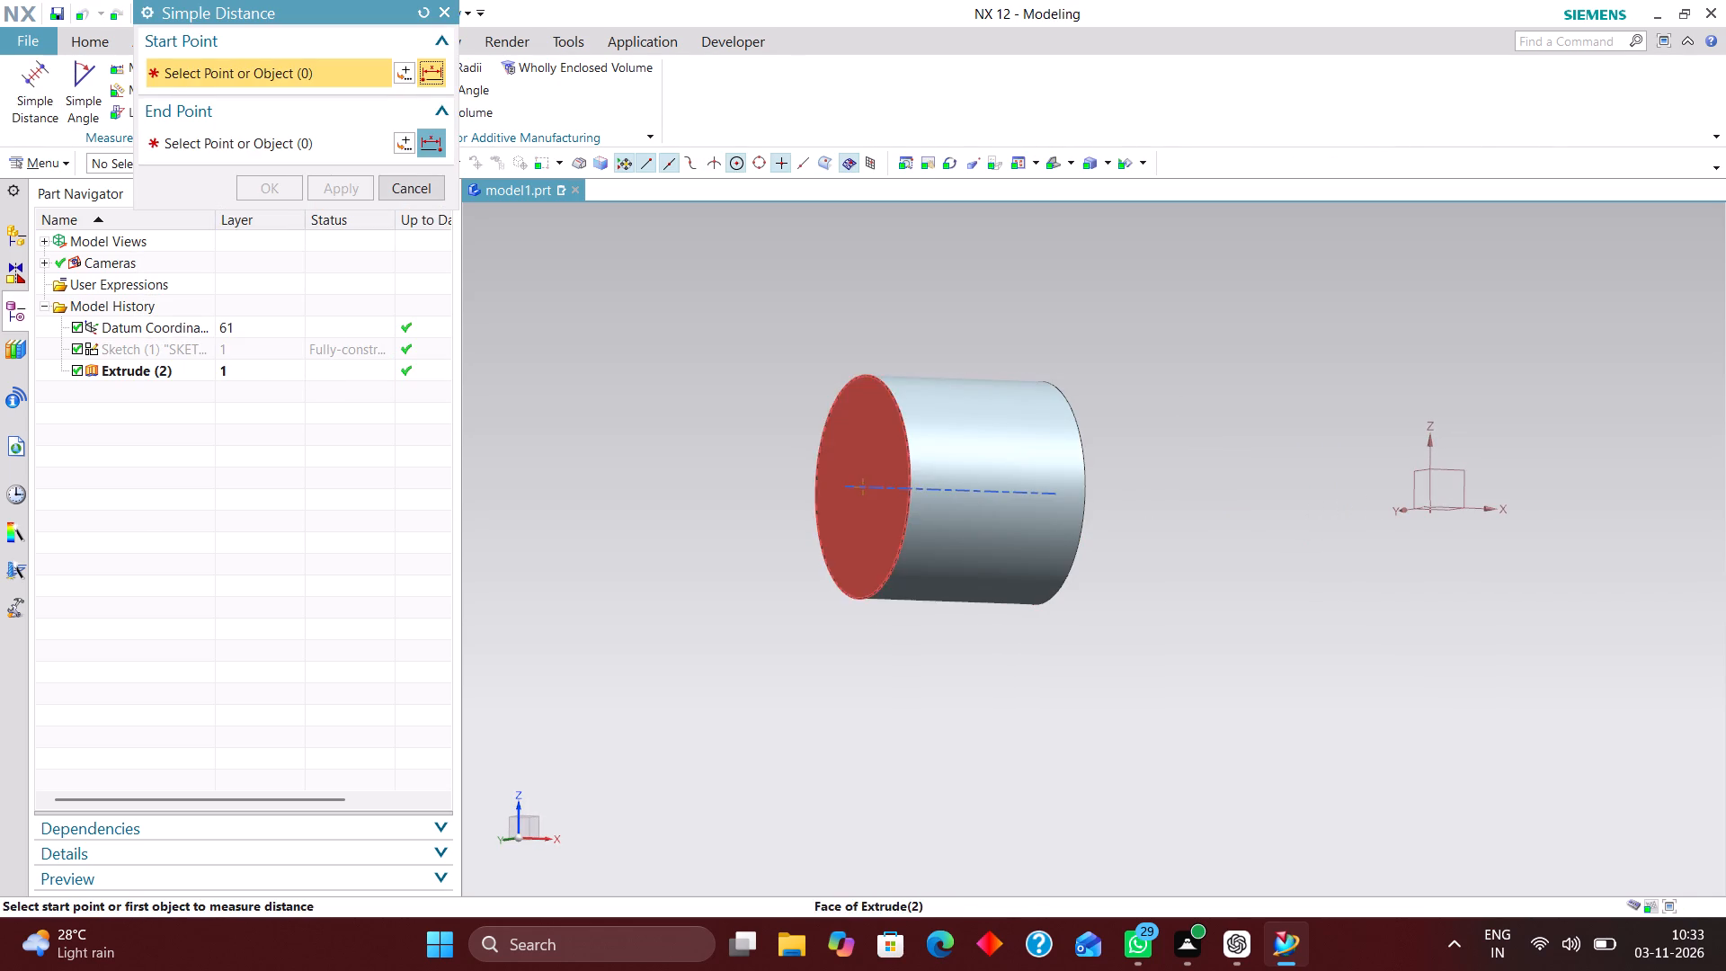
click(891, 527)
middle_drag(1191, 638, 1092, 629)
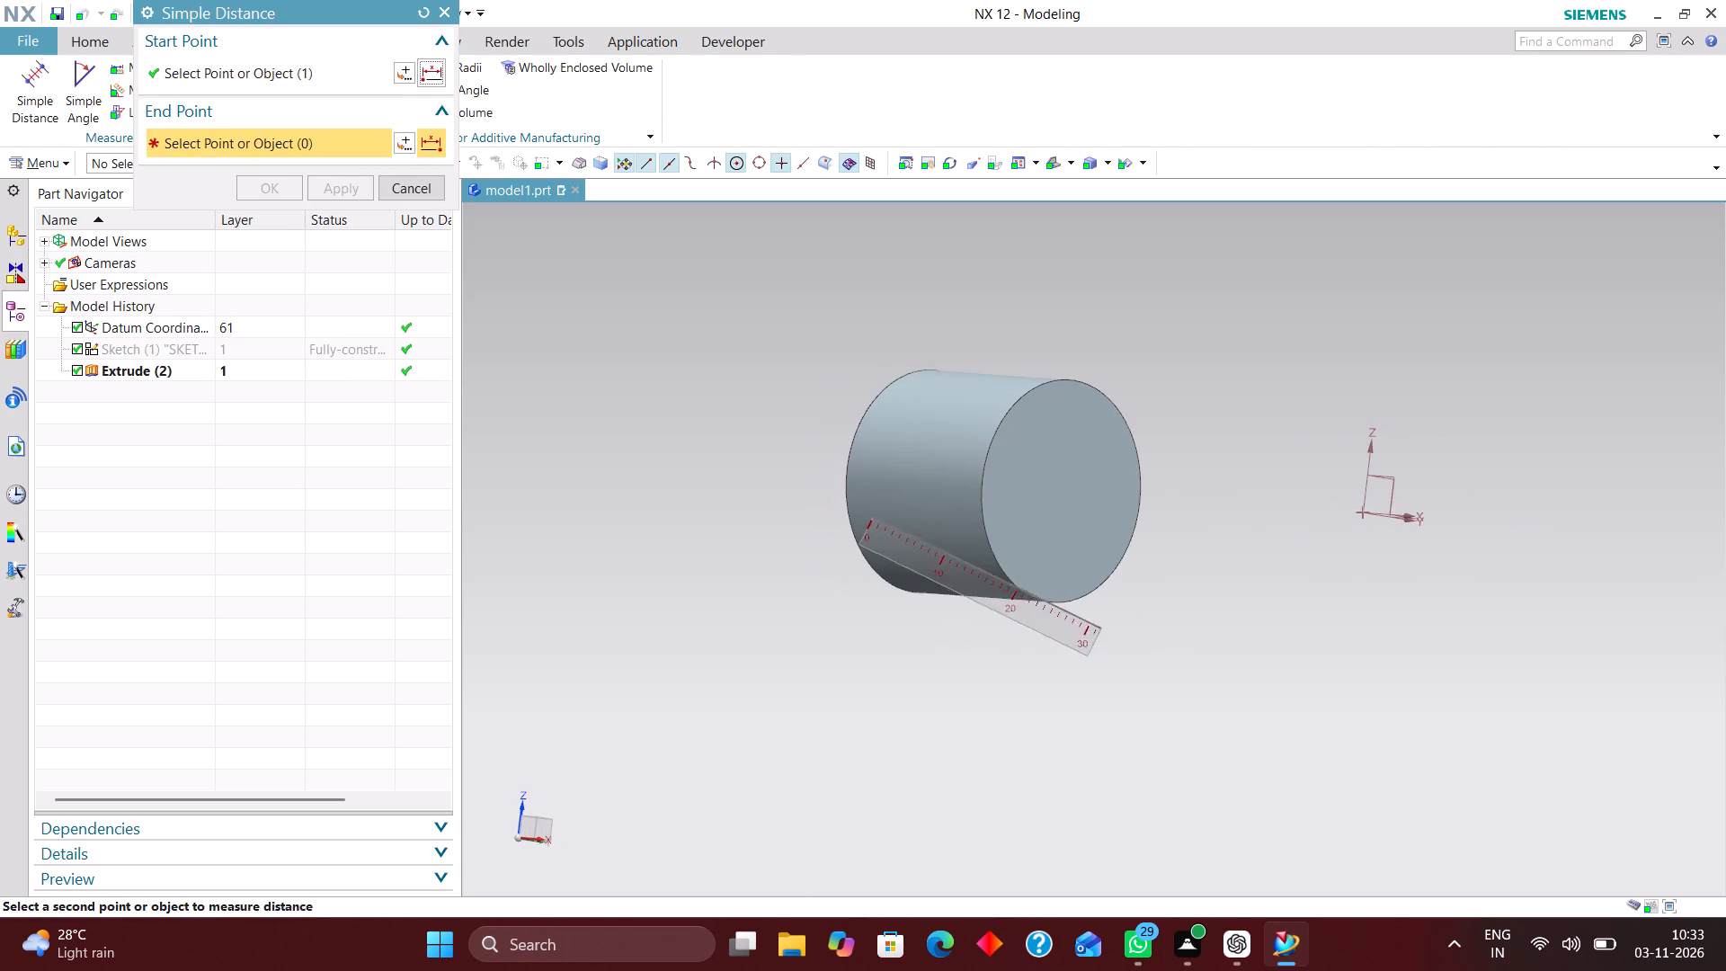
click(1028, 514)
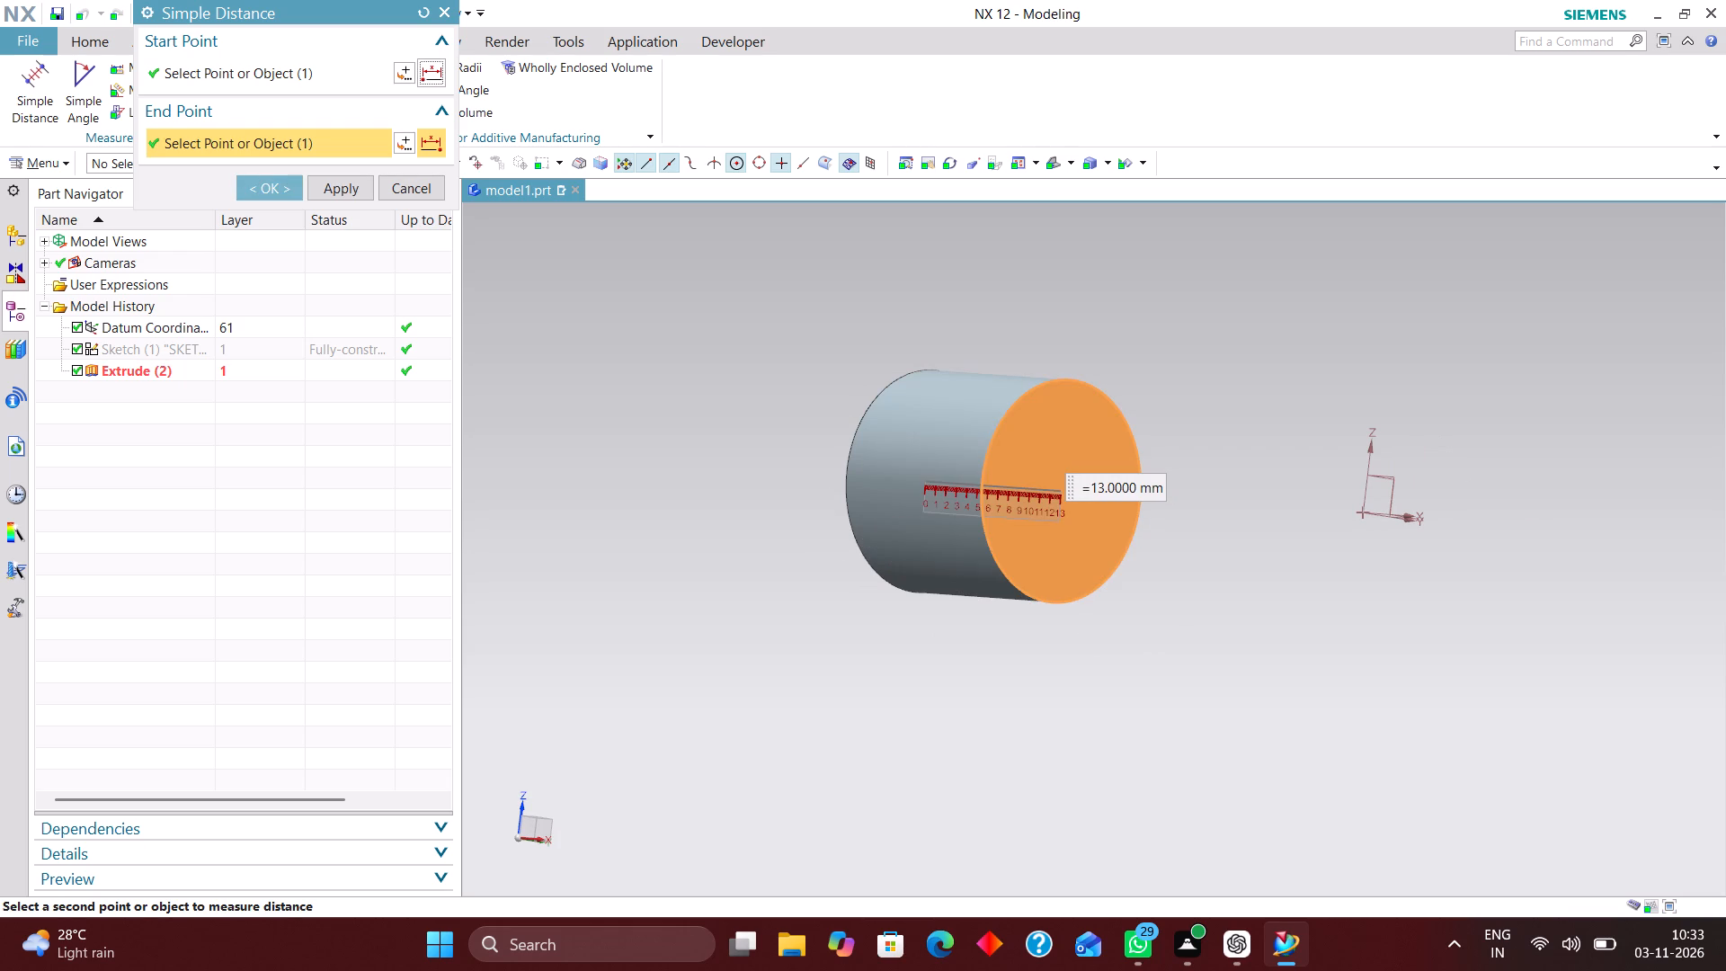
click(395, 189)
scroll(809, 549, down, 3)
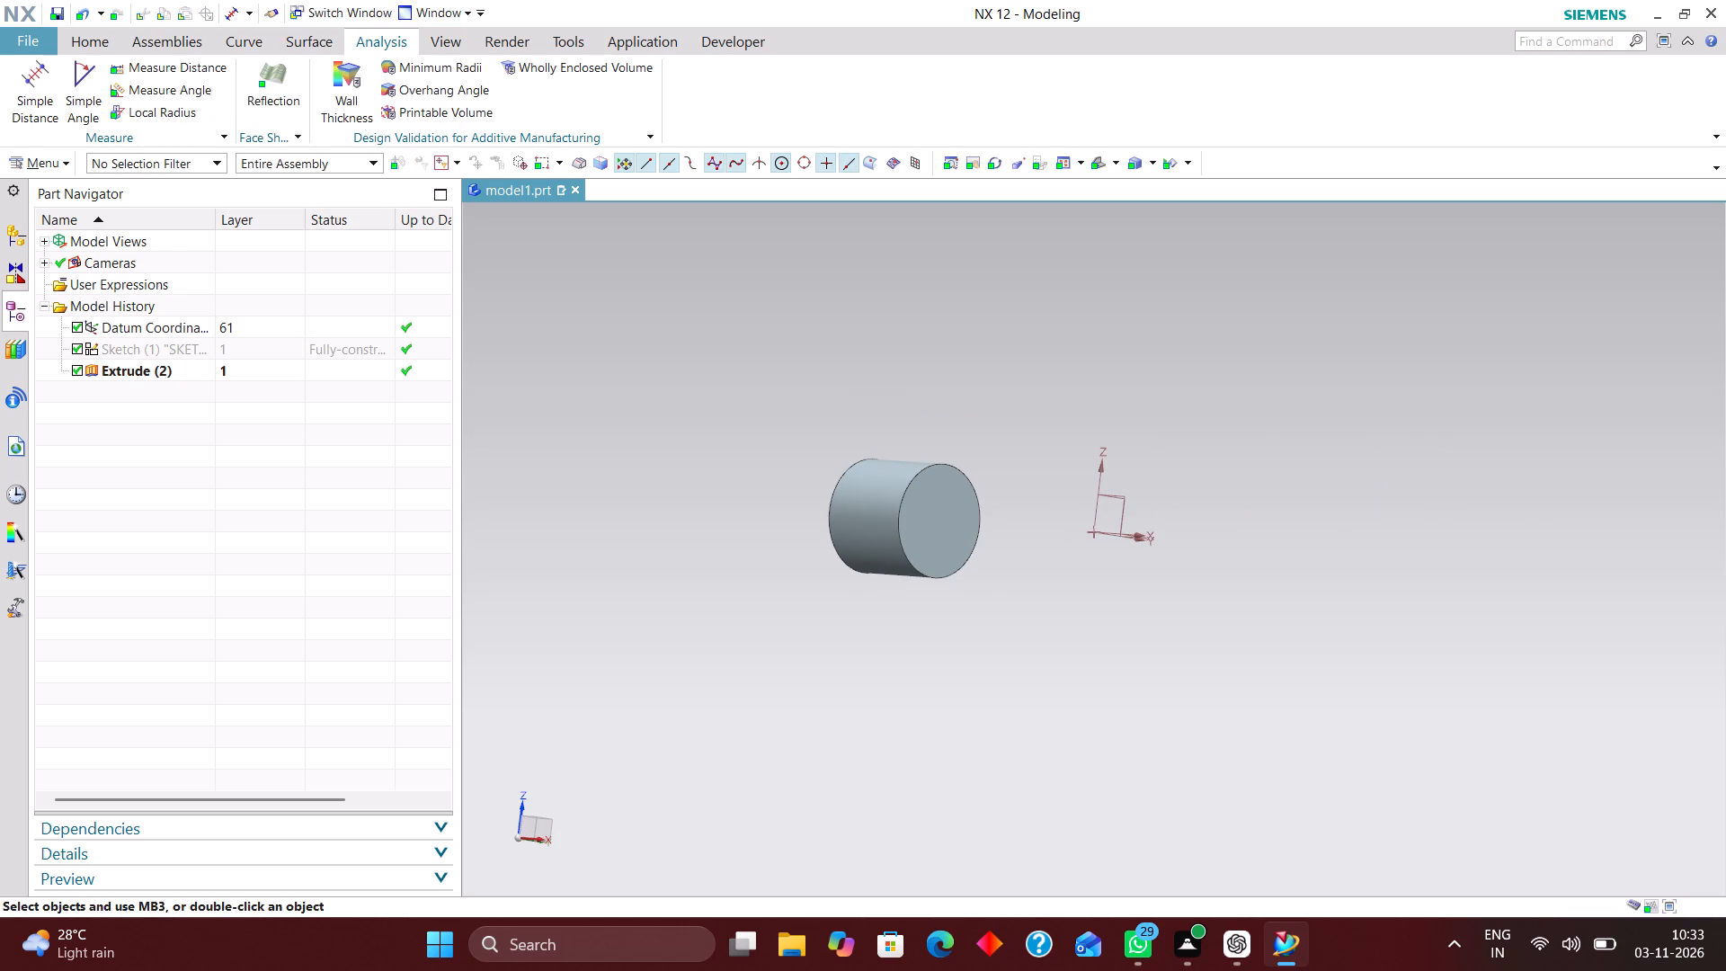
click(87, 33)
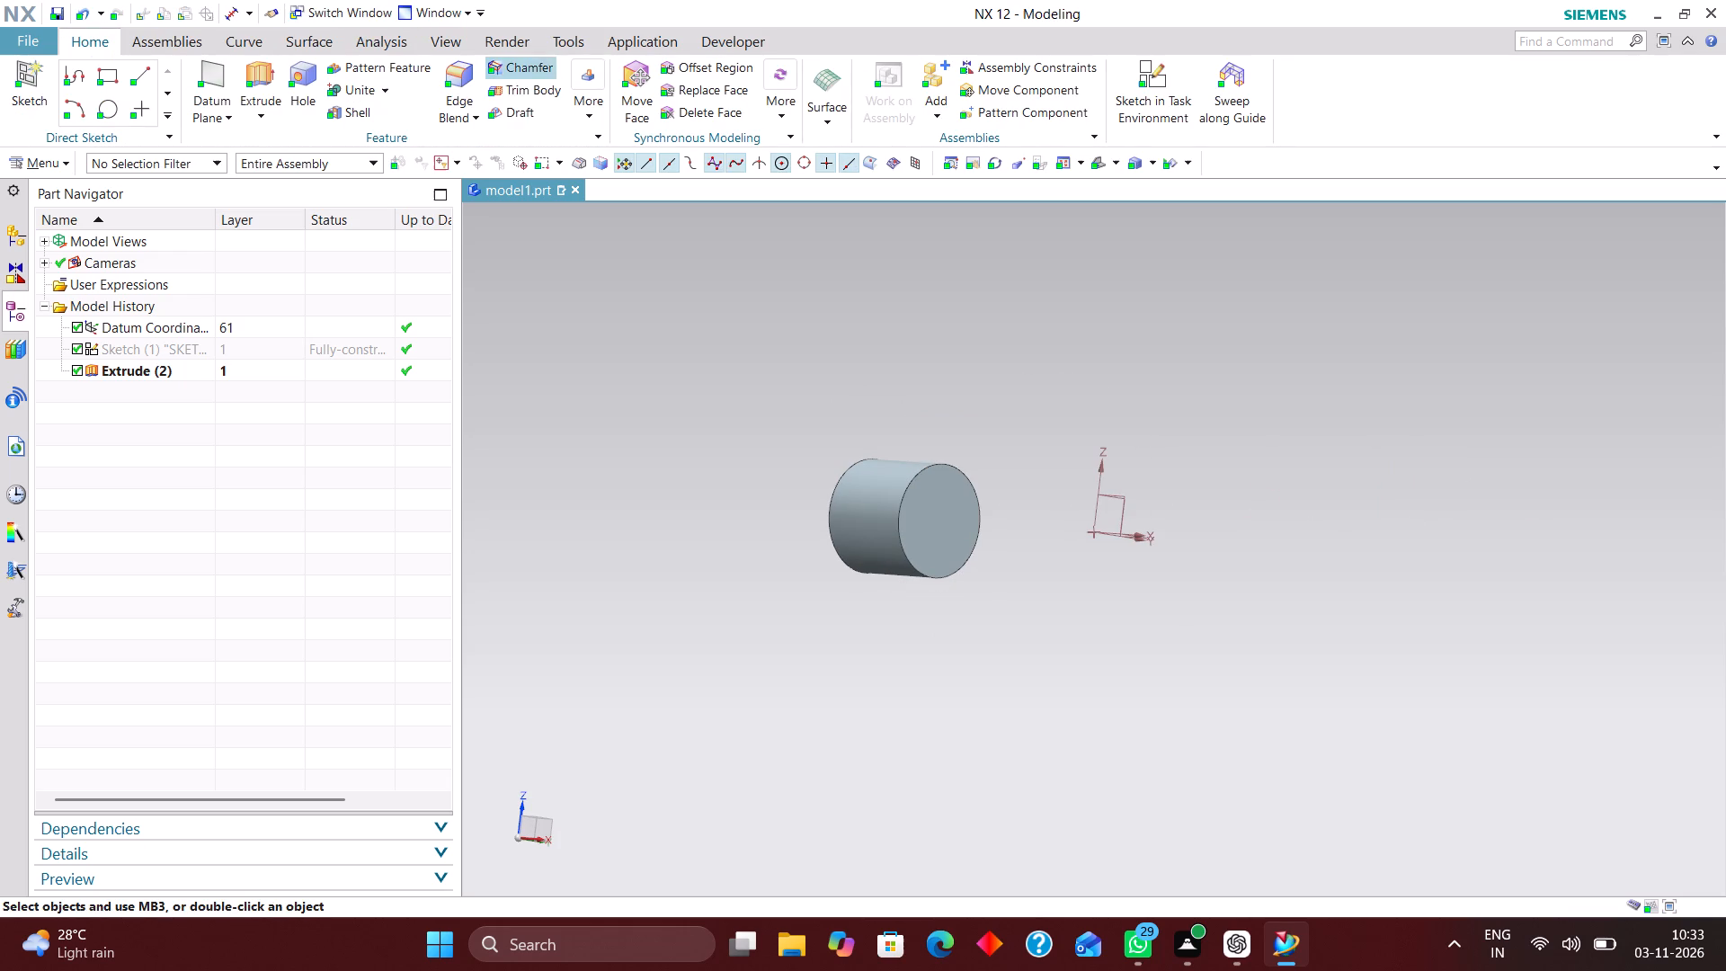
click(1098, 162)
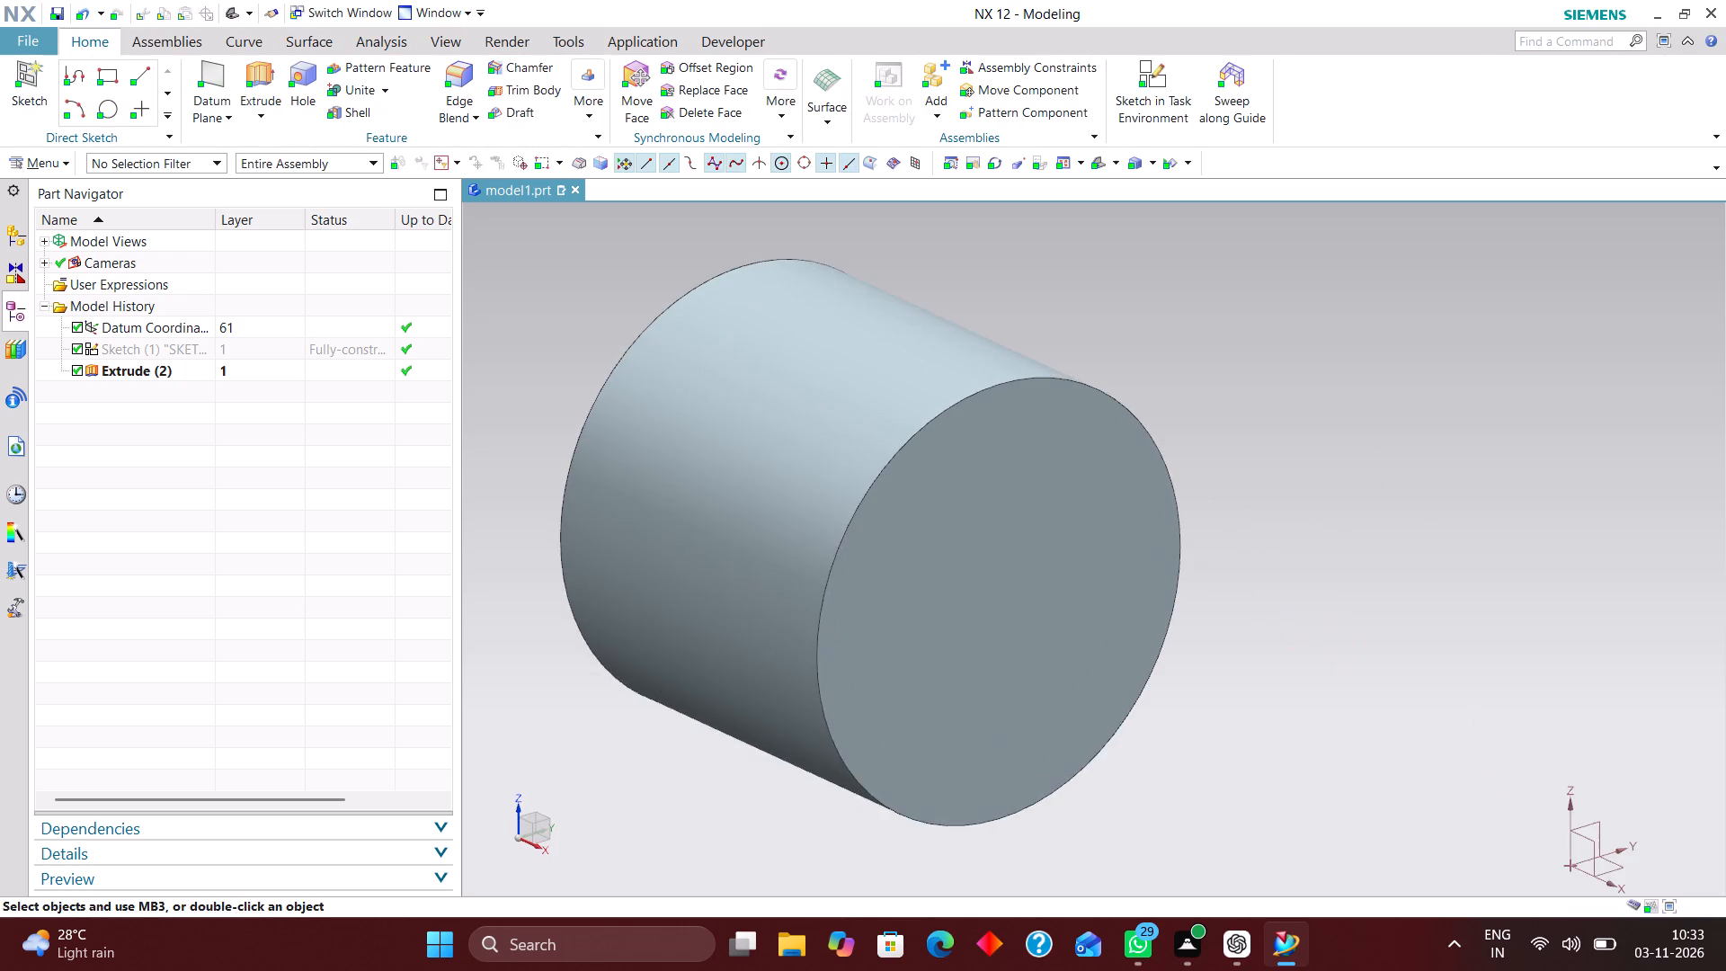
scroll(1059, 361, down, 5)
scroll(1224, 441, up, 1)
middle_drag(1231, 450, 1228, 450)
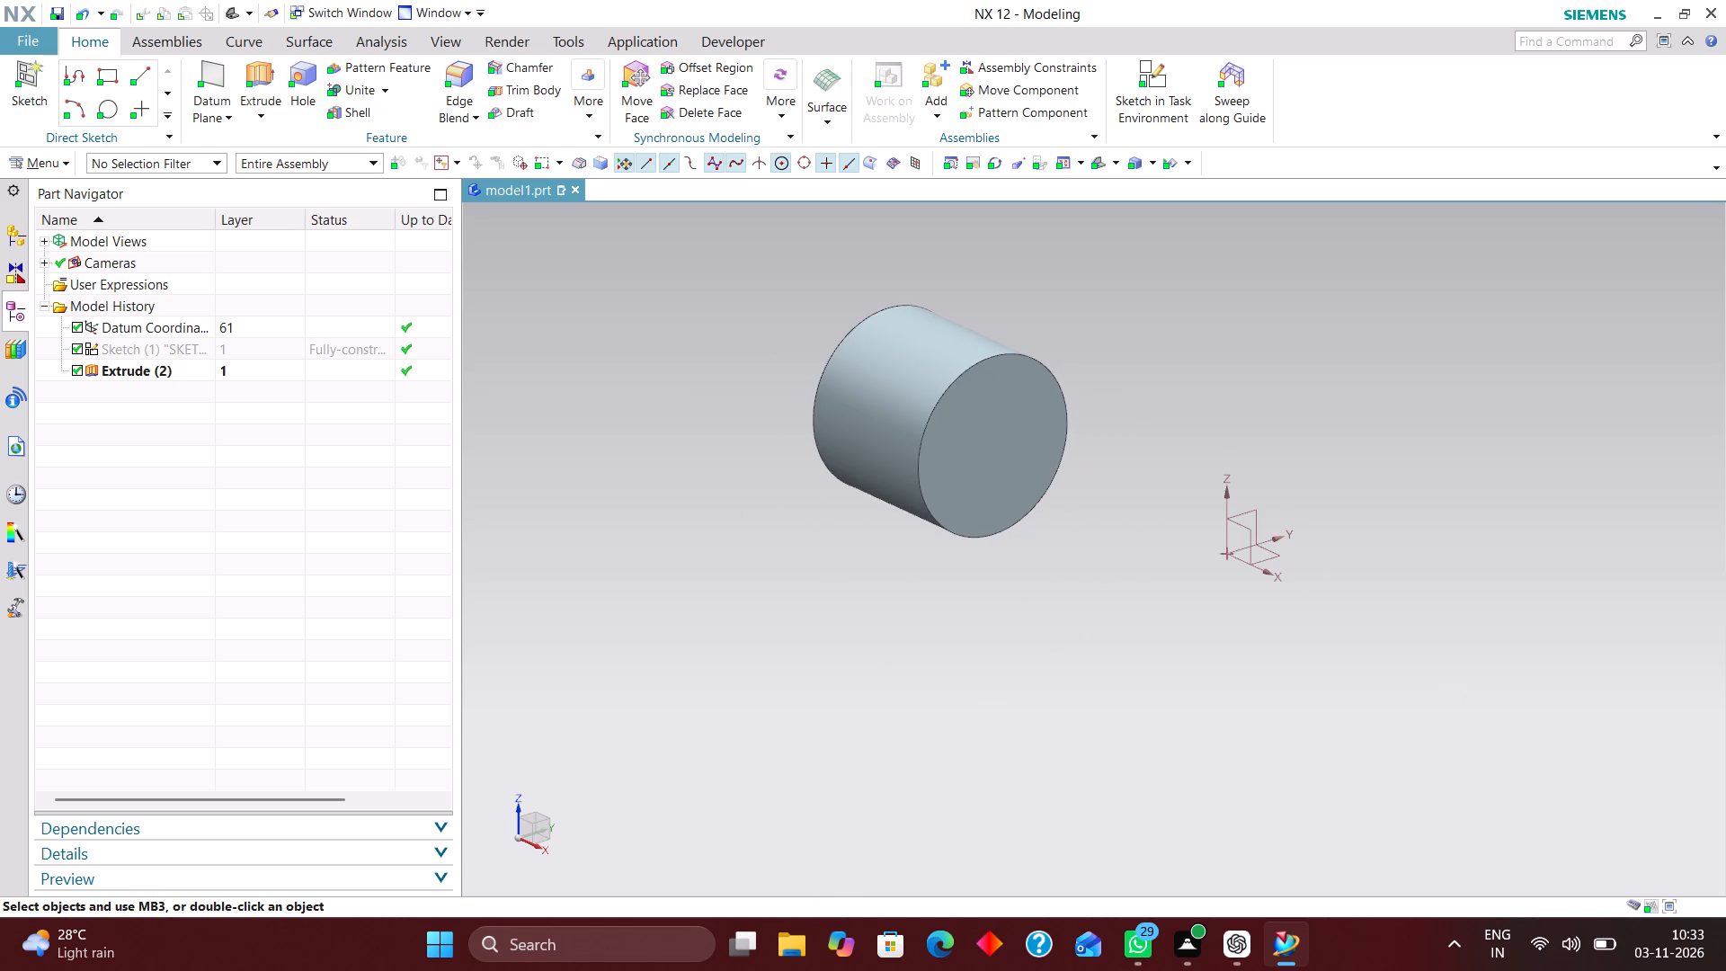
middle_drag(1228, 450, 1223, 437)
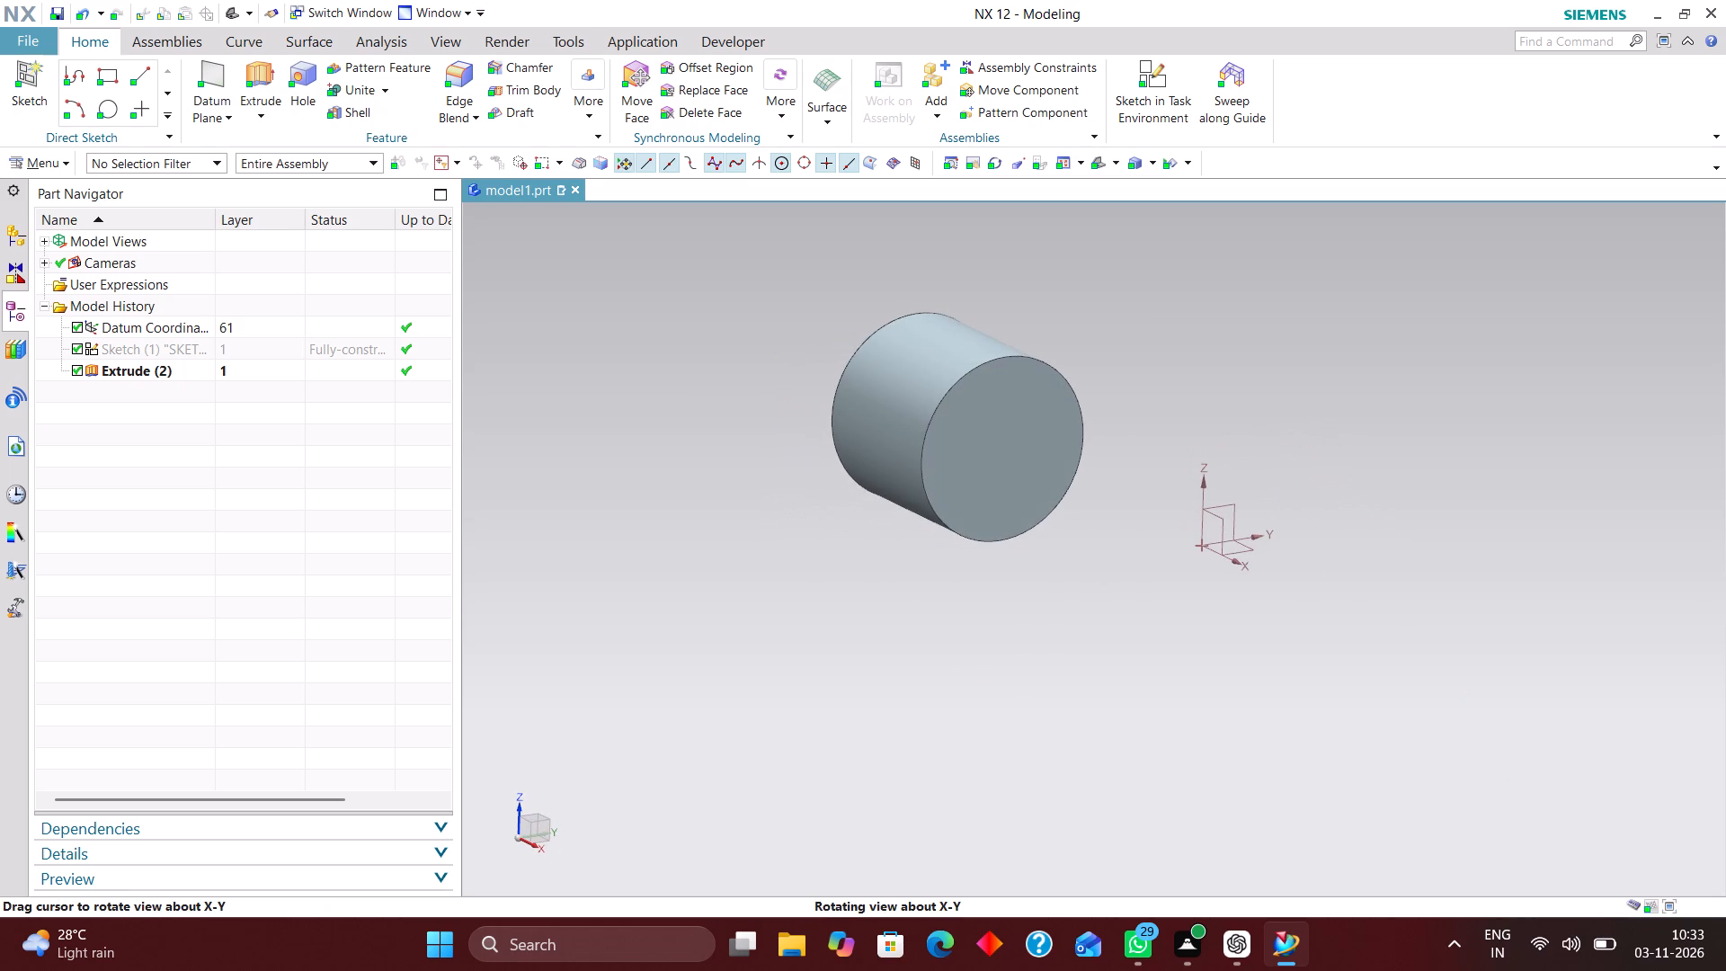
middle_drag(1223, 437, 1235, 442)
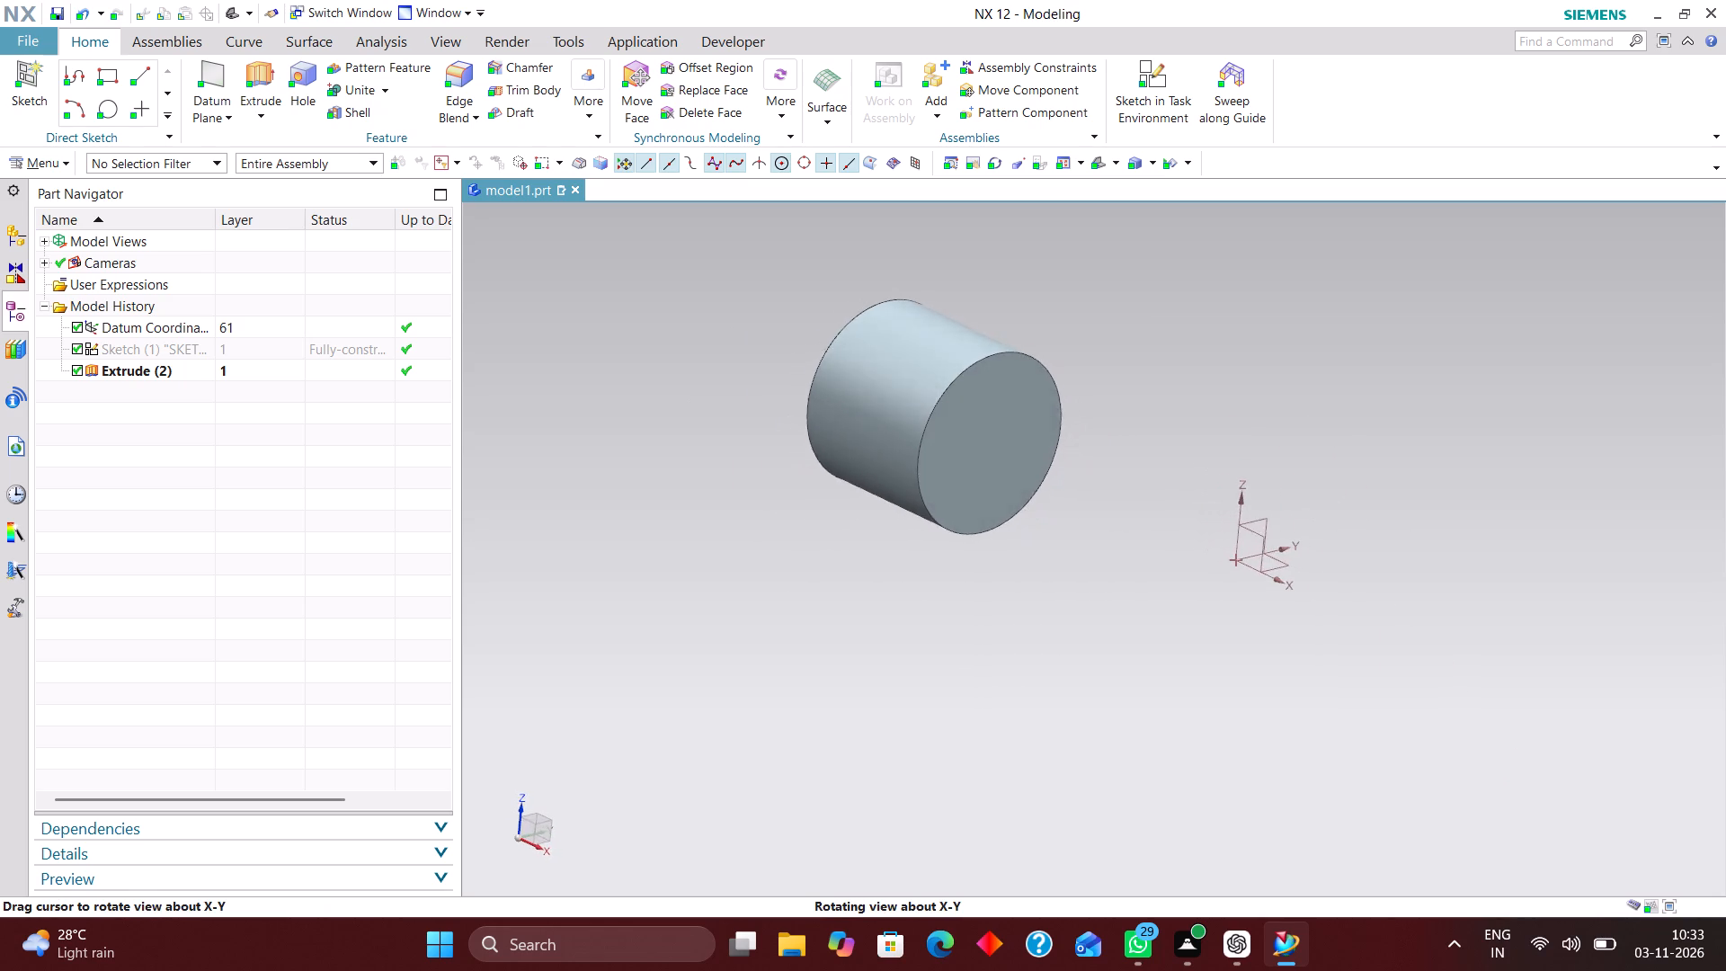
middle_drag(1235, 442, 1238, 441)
Sketch a 23 mm diameter circle centred at the origin on the YZ plane and finish the sketch.
key(End)
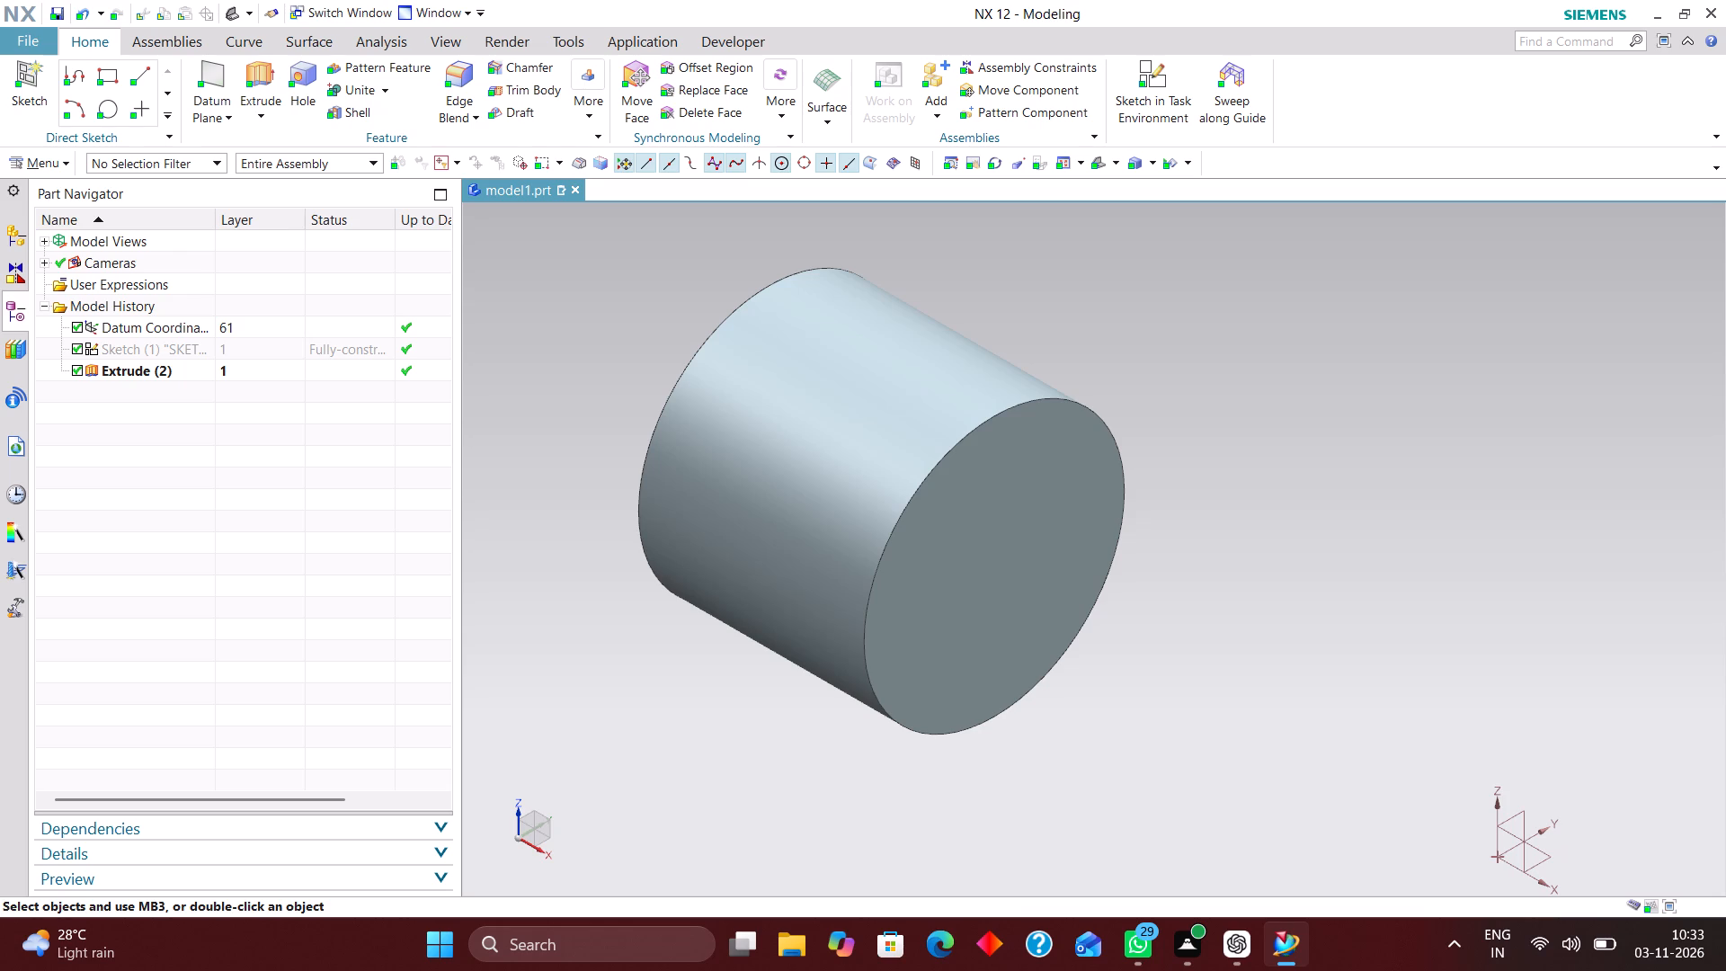
scroll(1125, 318, down, 4)
scroll(1106, 376, up, 1)
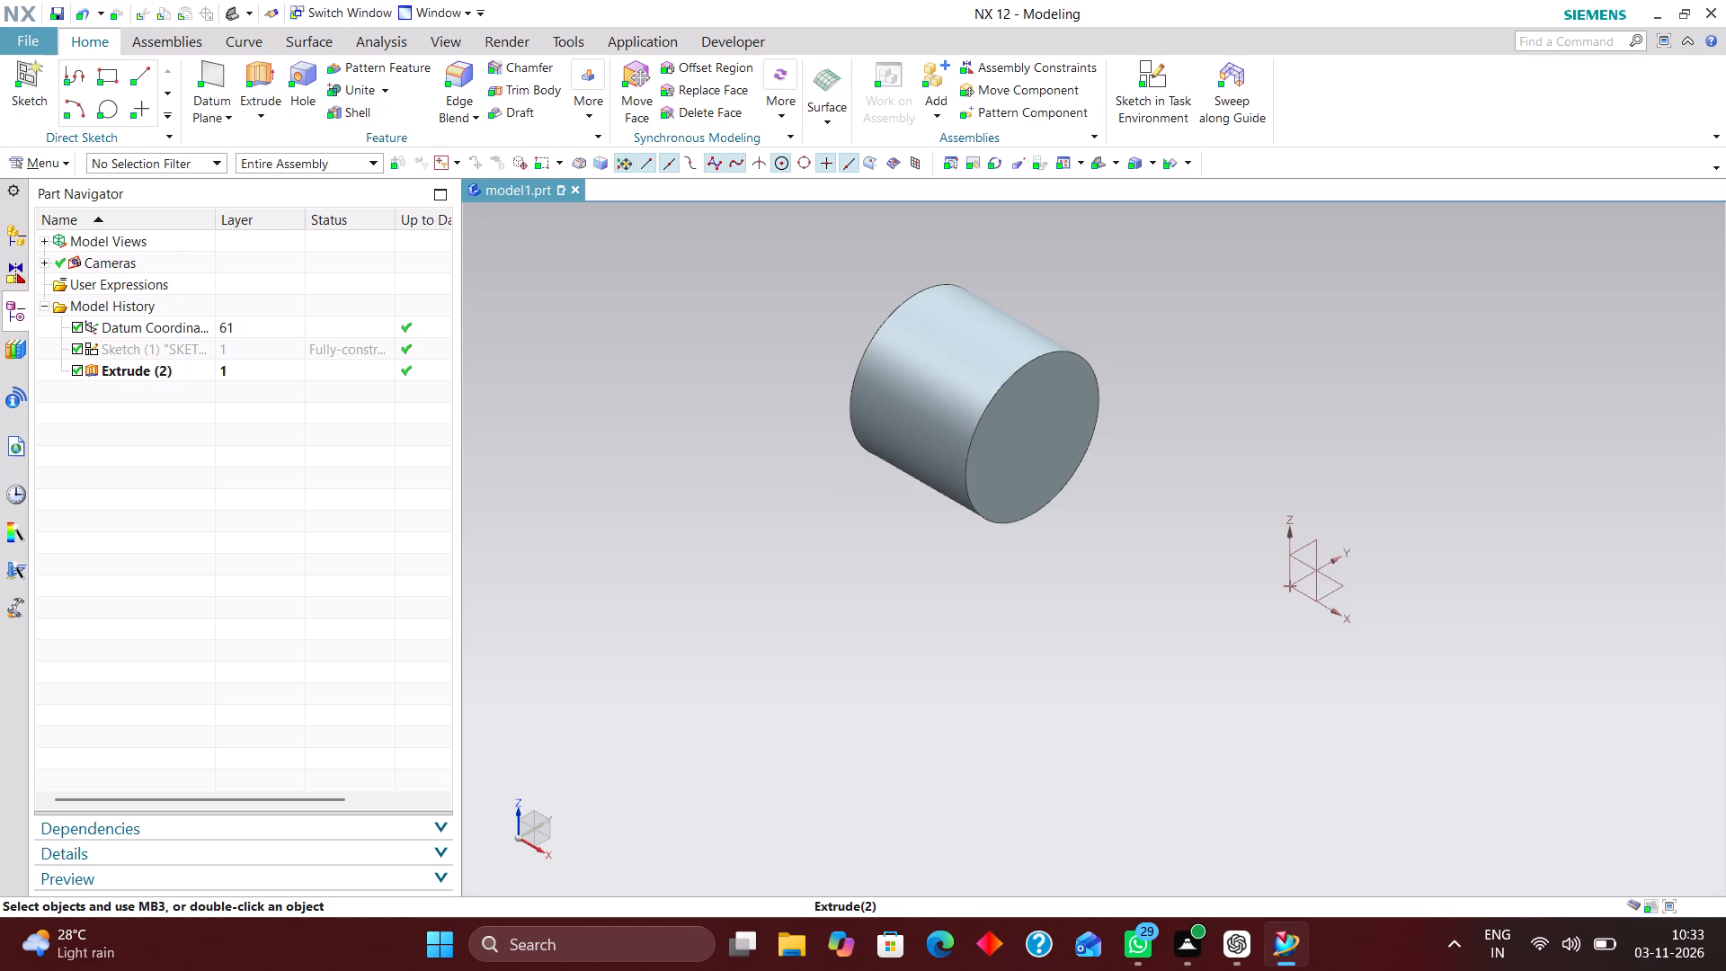
click(1133, 66)
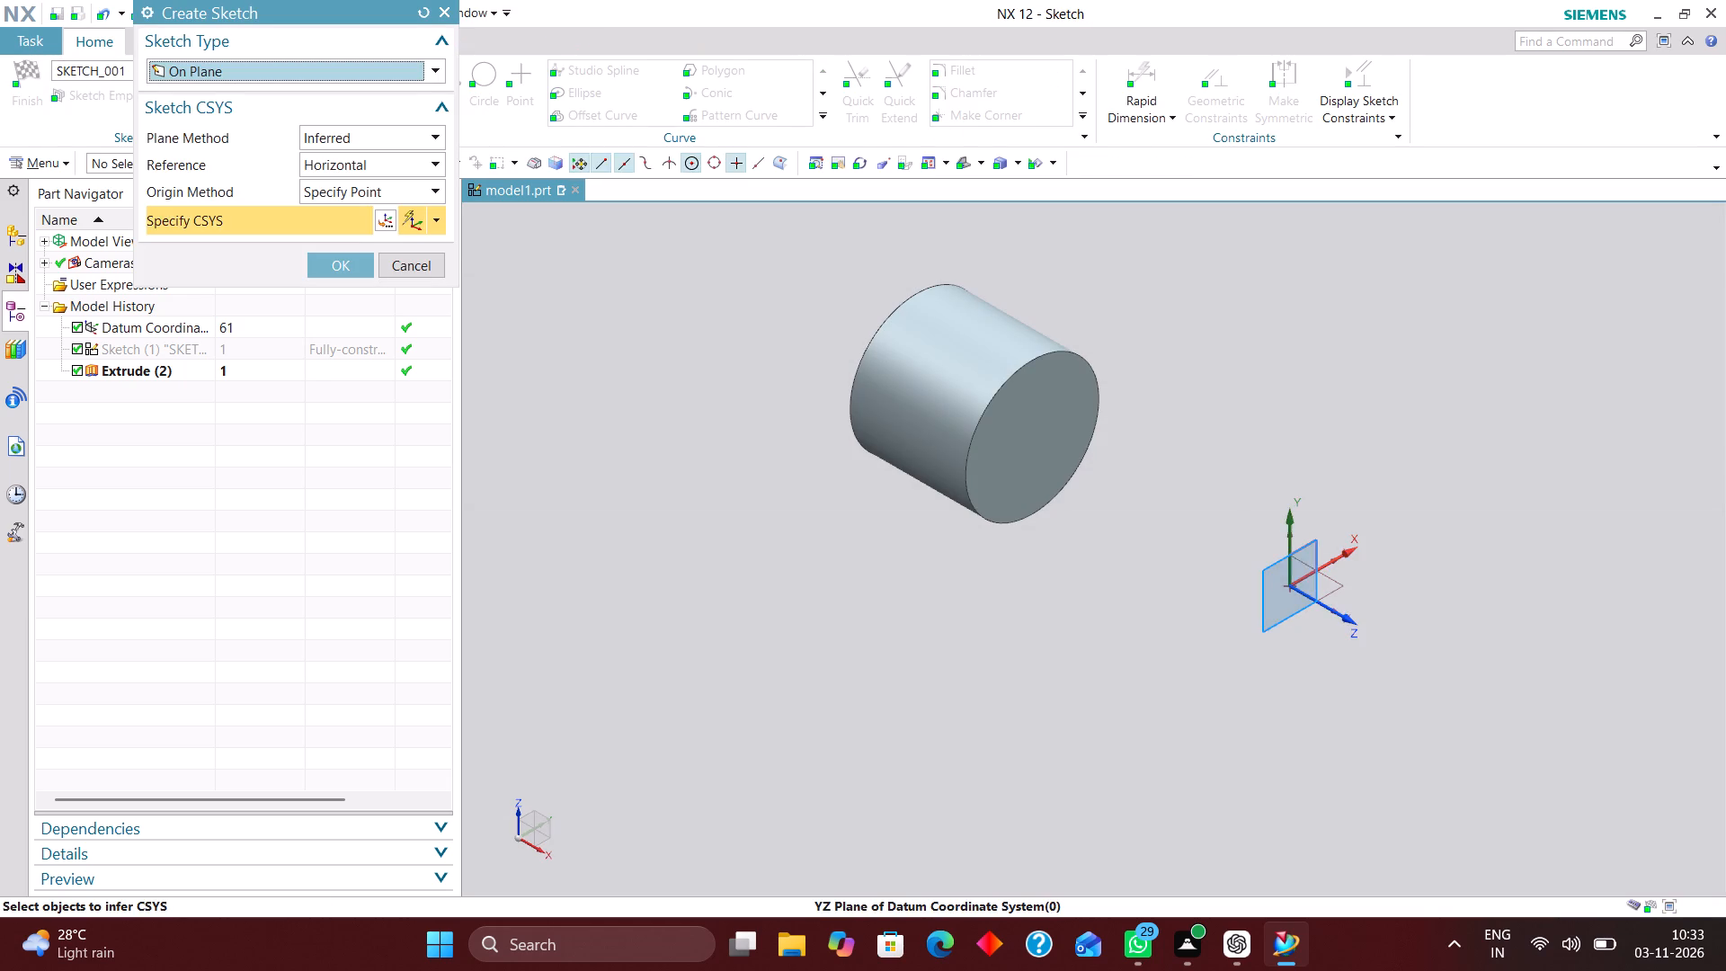
click(1301, 543)
click(335, 260)
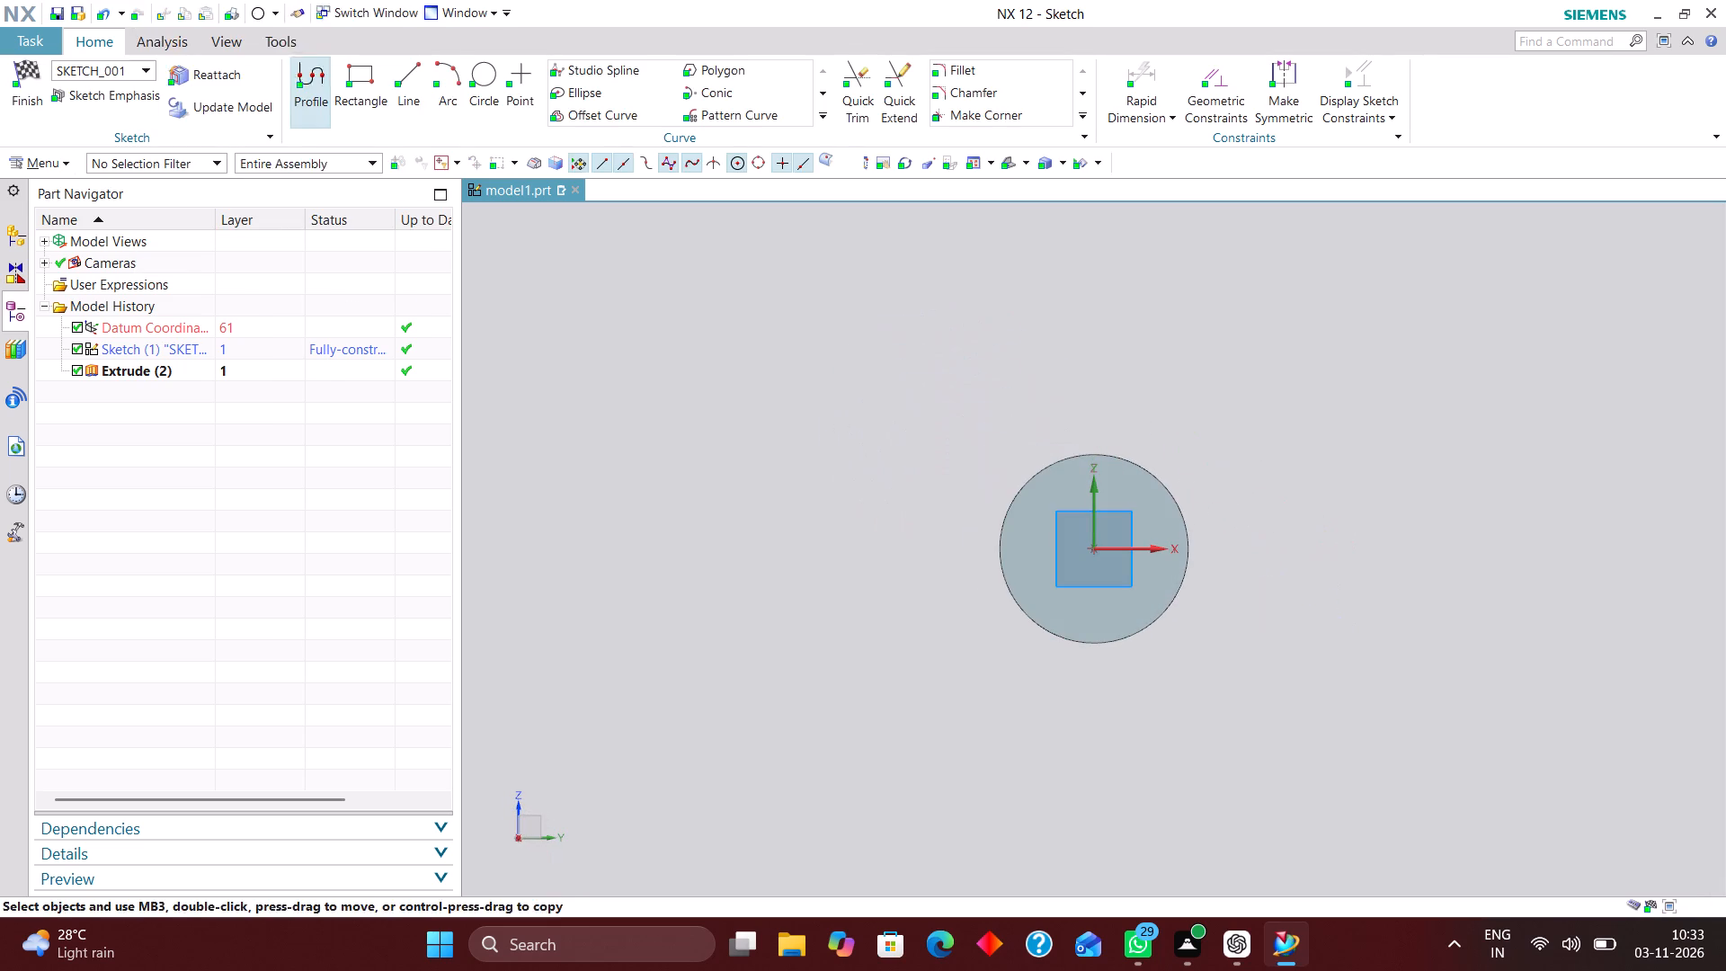
click(479, 66)
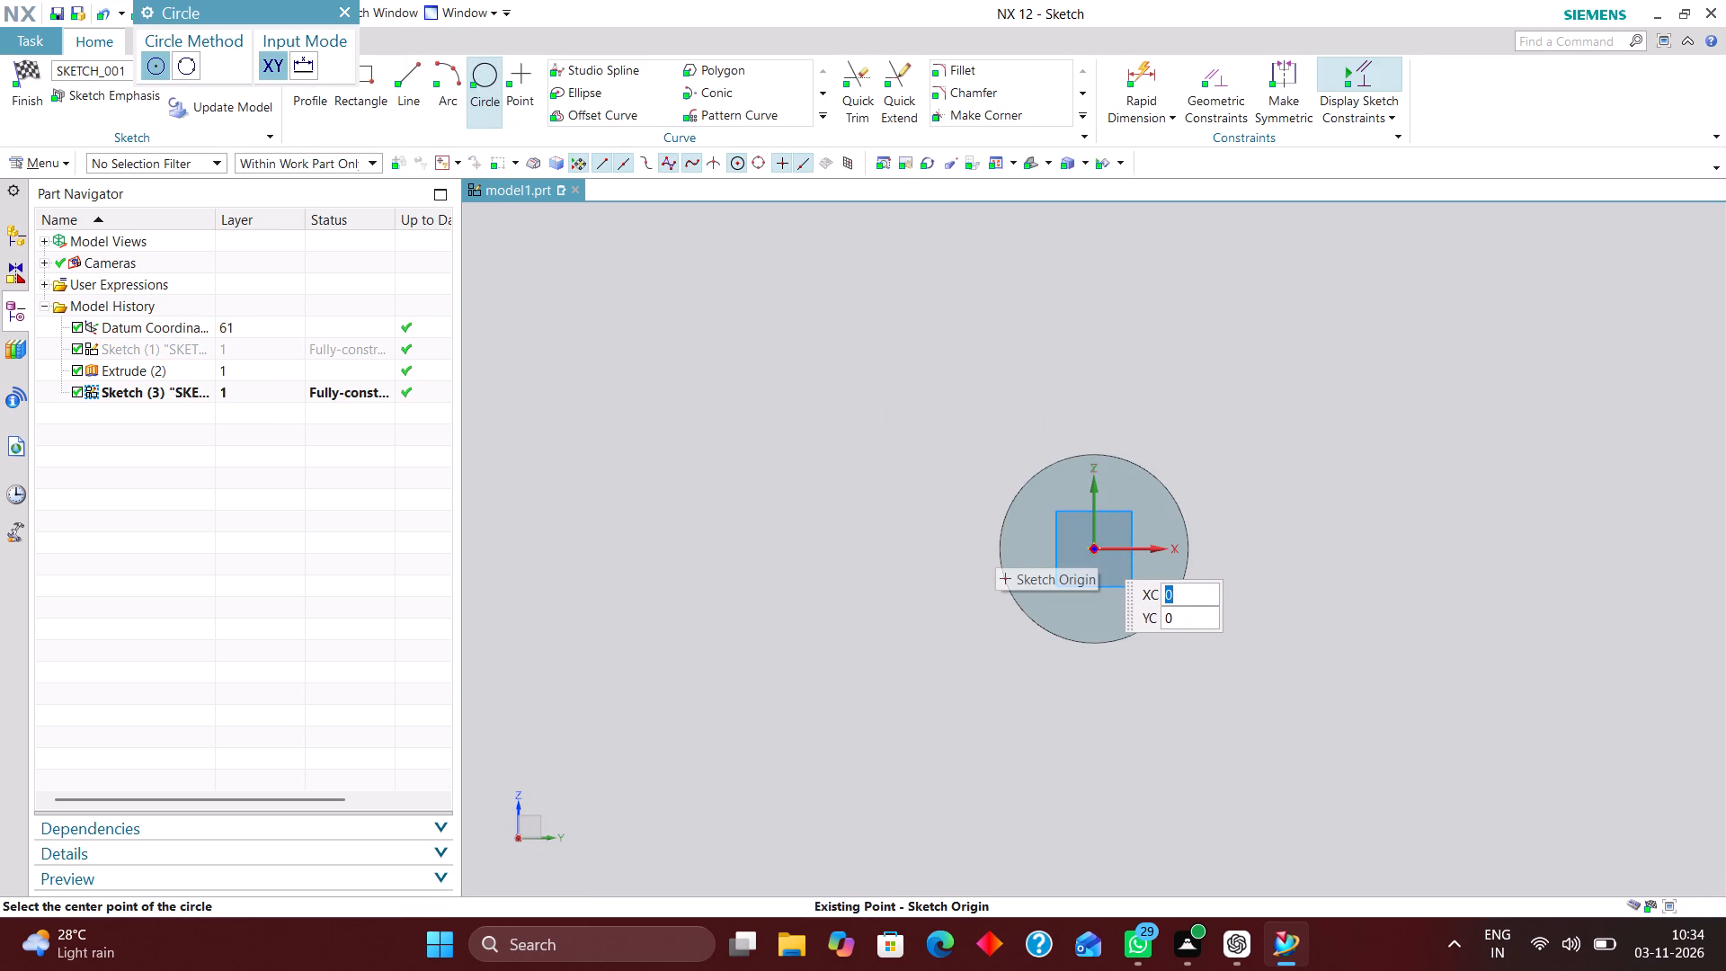
click(1090, 548)
click(1199, 571)
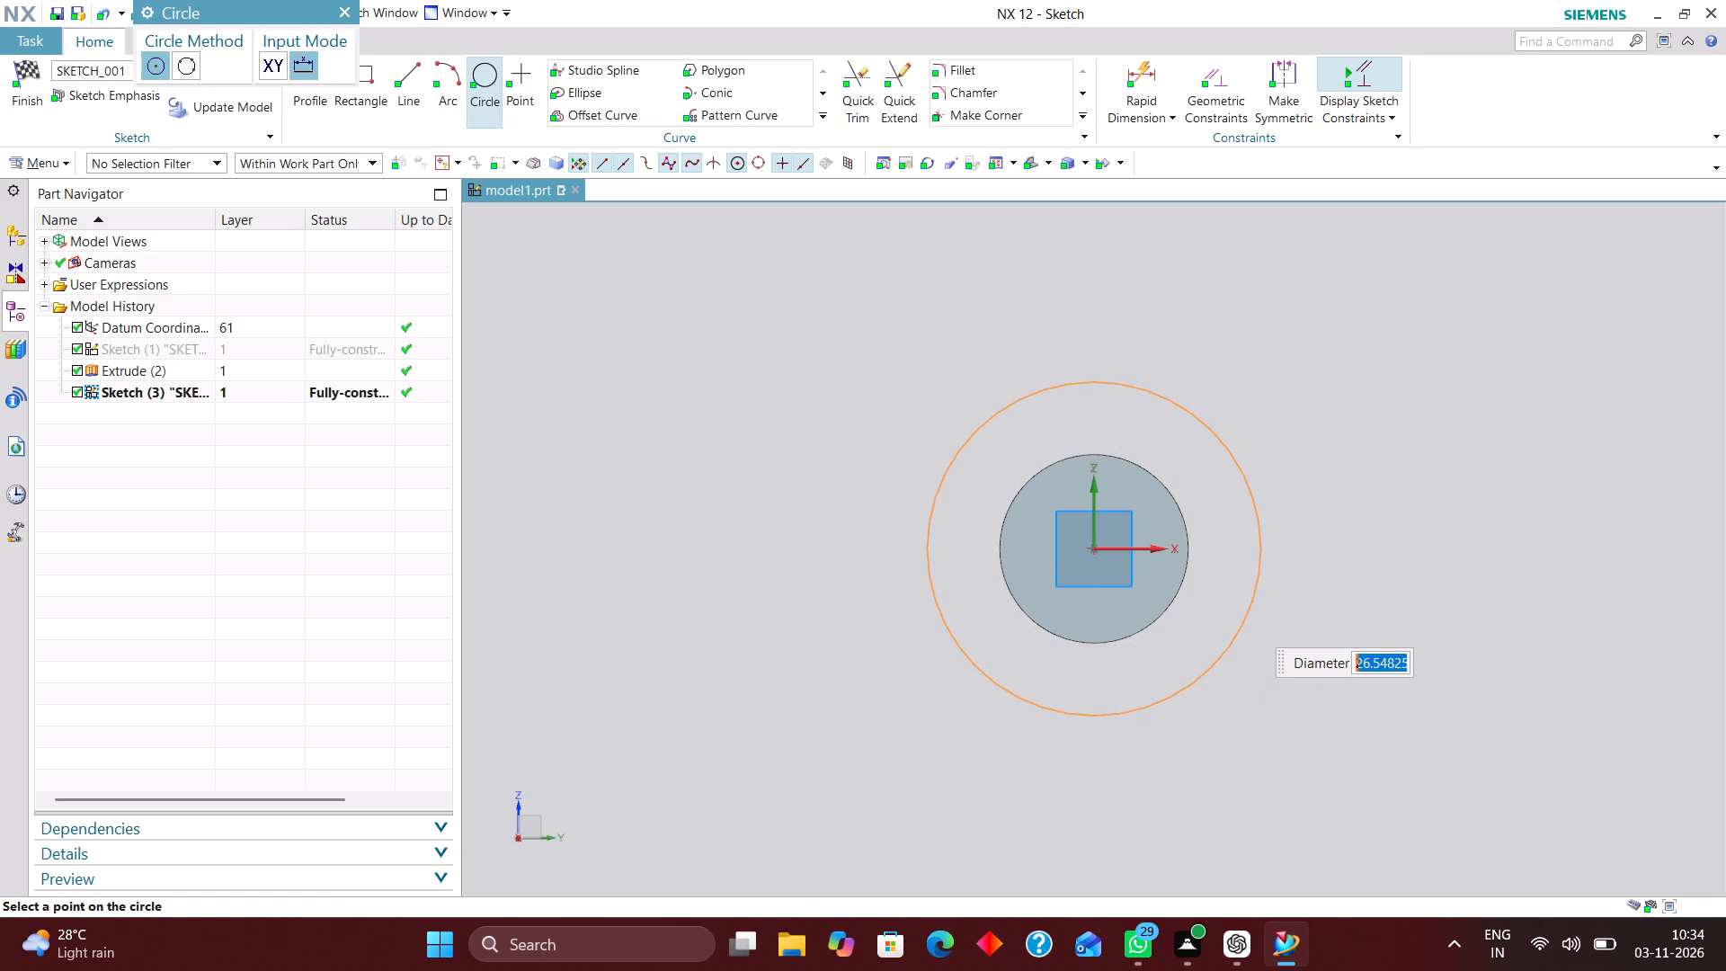
text(23)
key(Return)
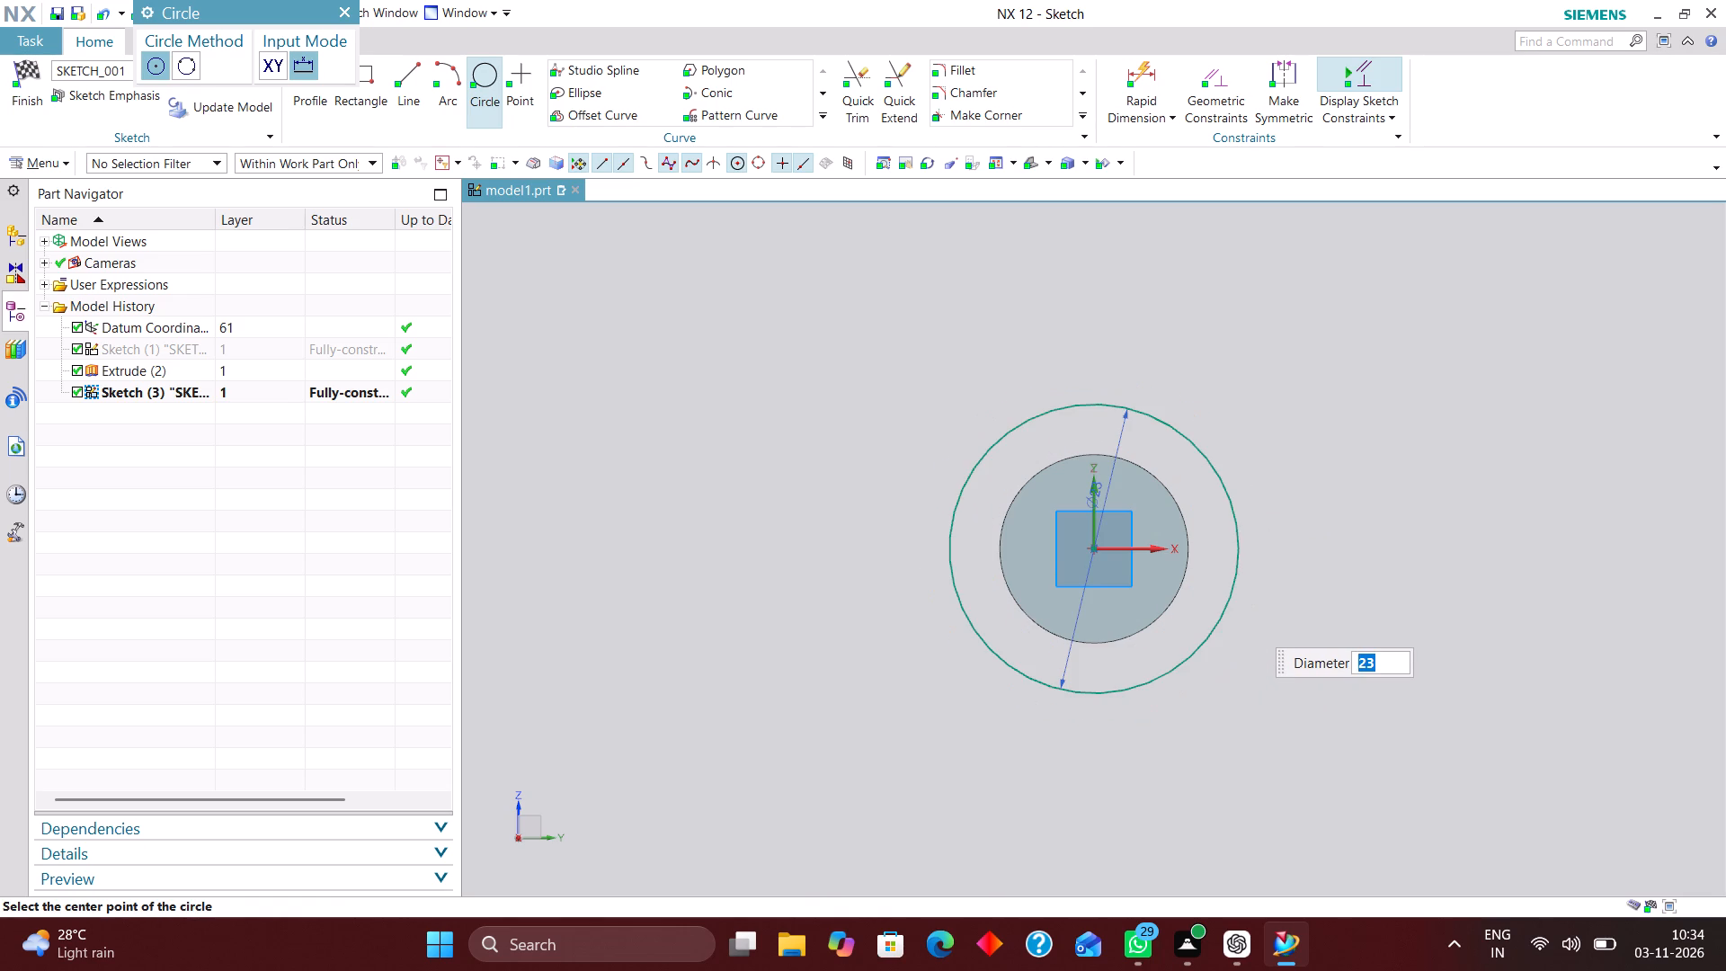
click(347, 5)
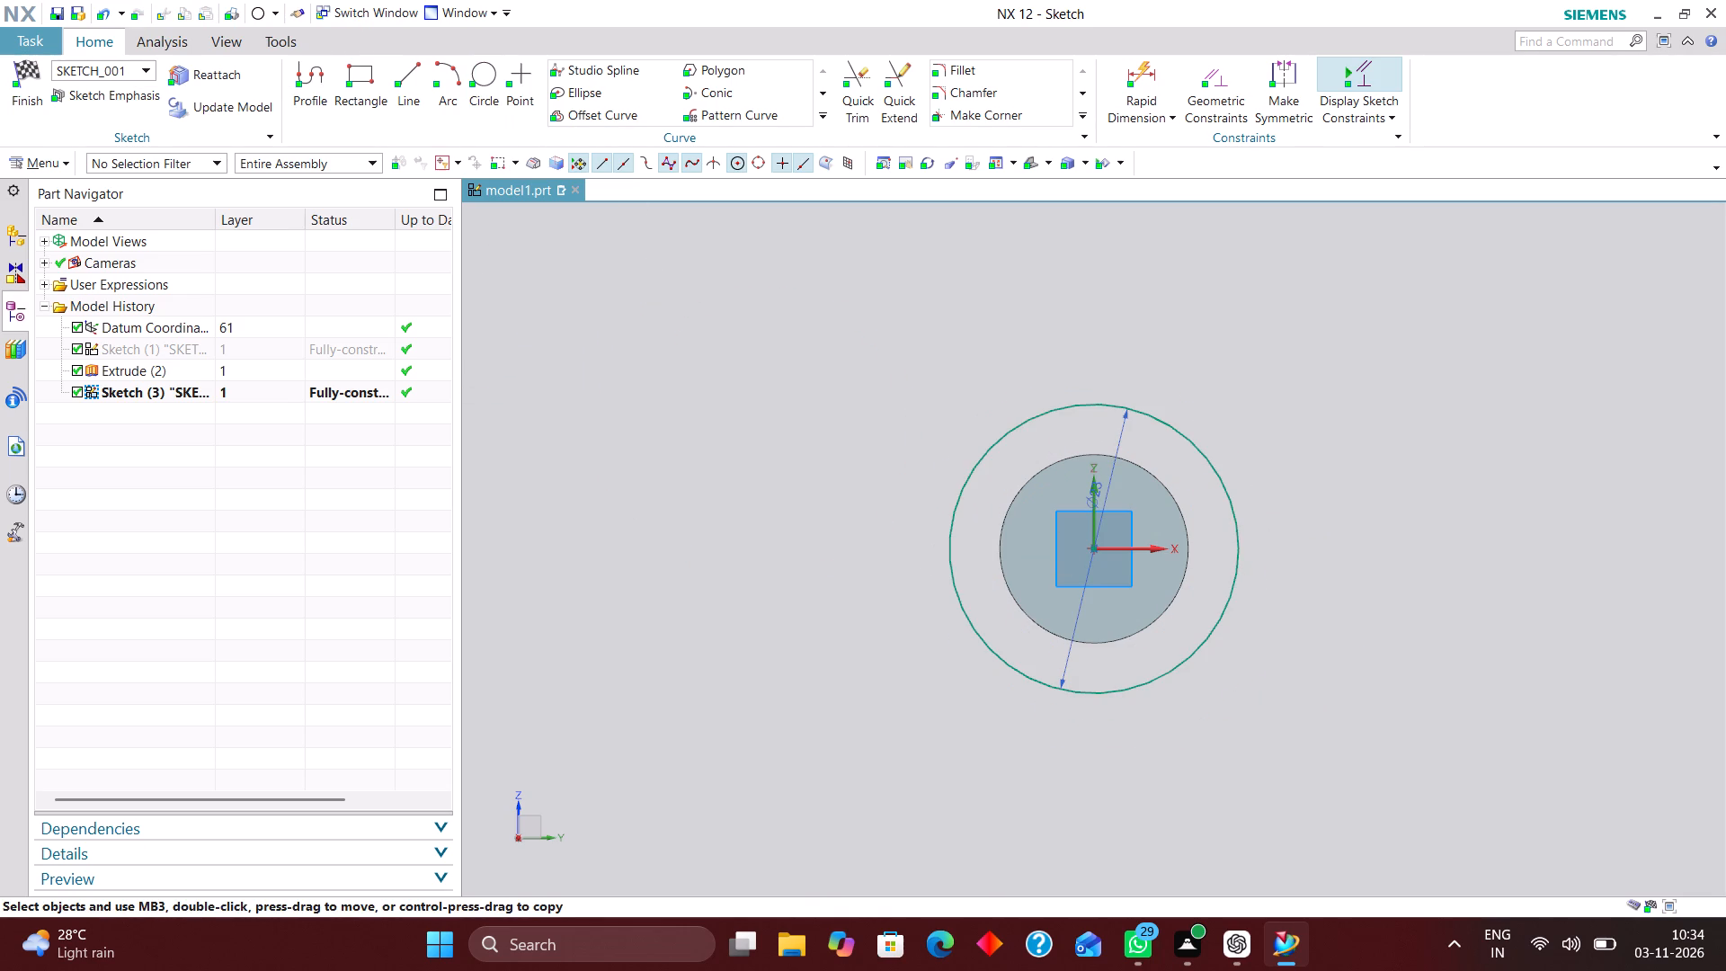
click(20, 73)
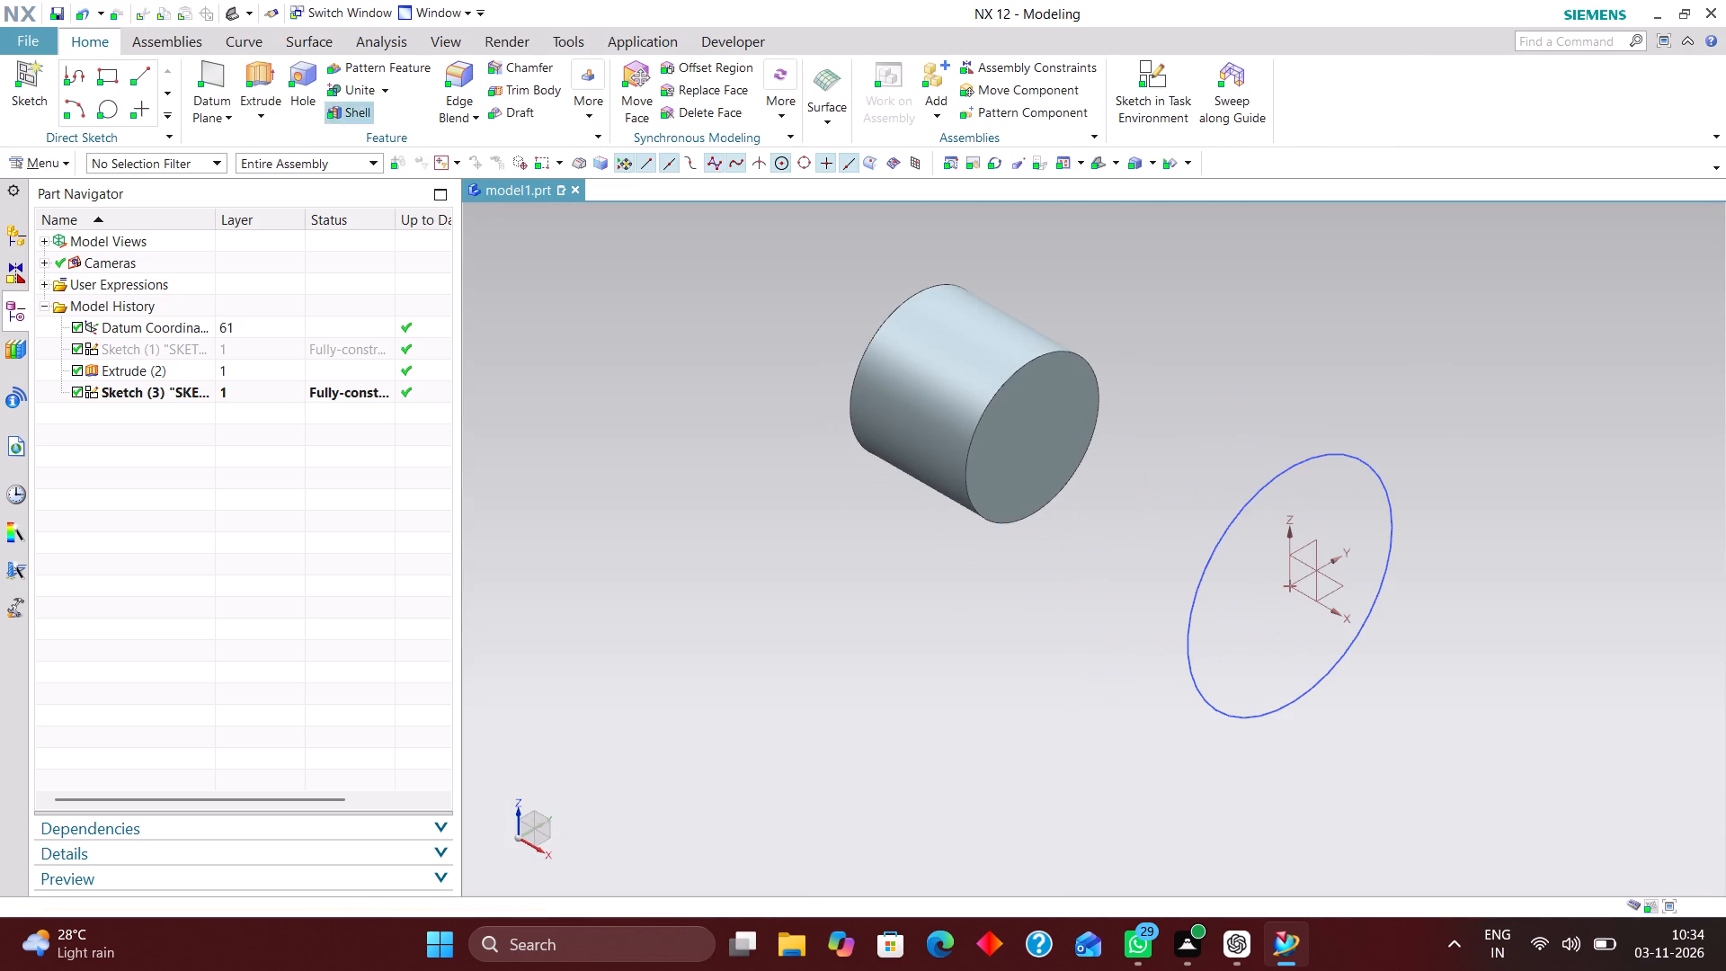
Extrude the 23 mm circle in the reversed direction from 33 mm to 25 mm, with Boolean set to None.
click(261, 72)
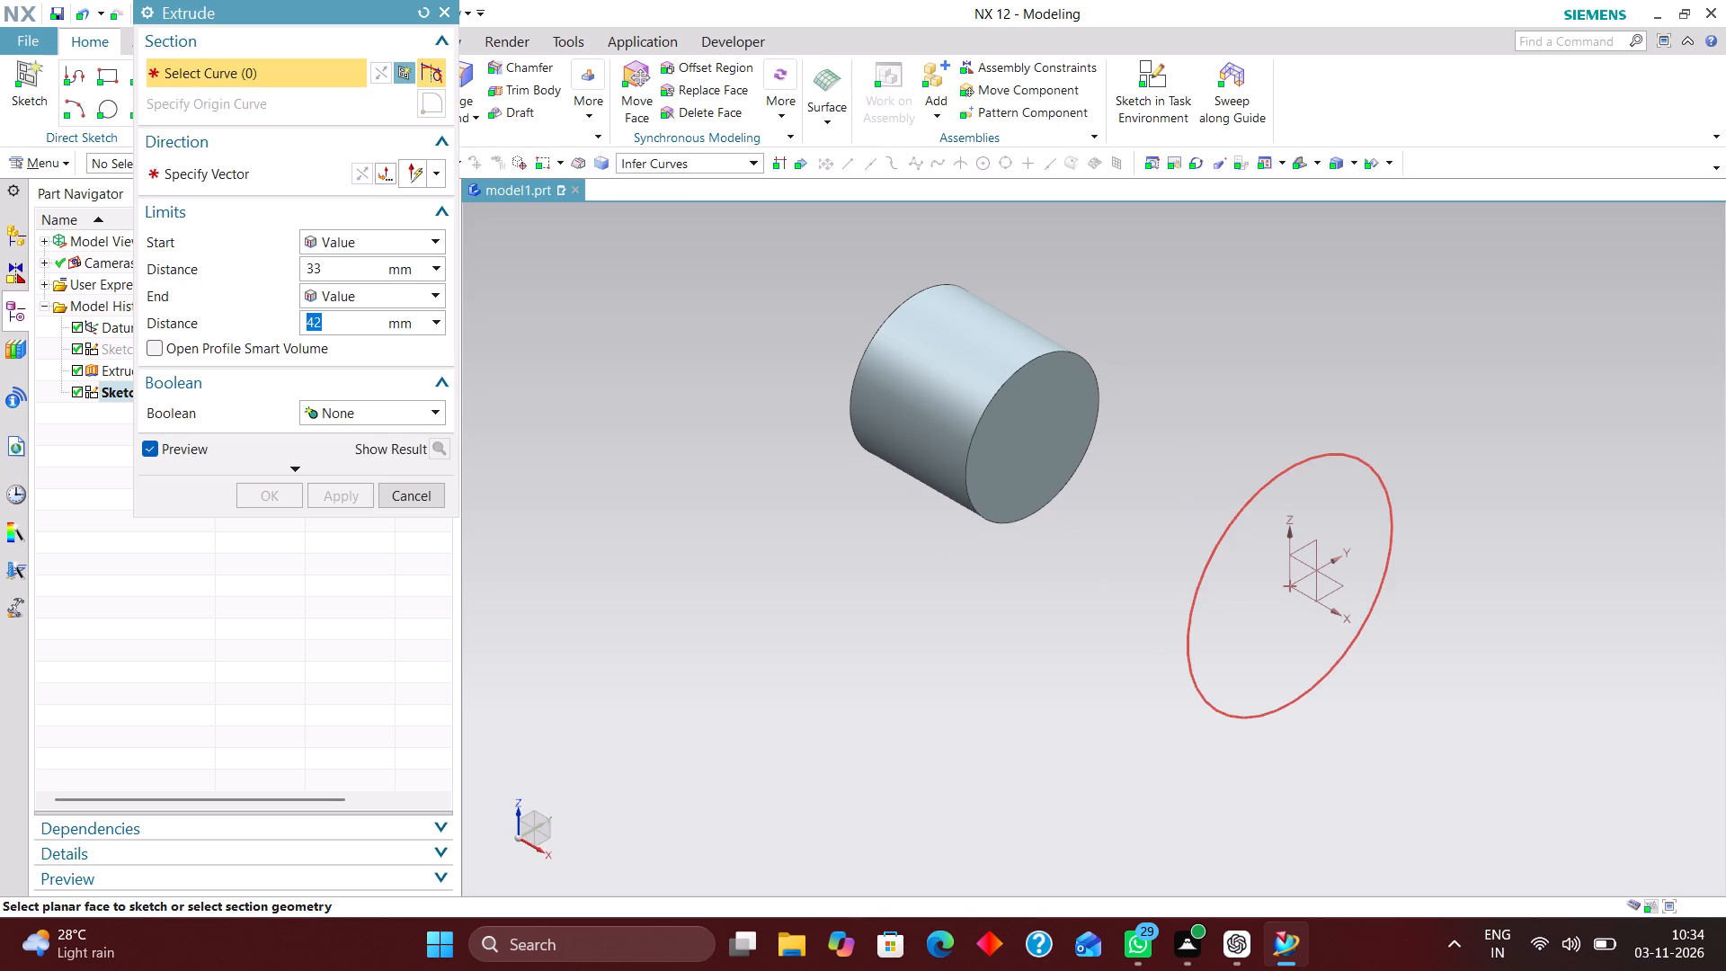
click(1201, 575)
click(357, 172)
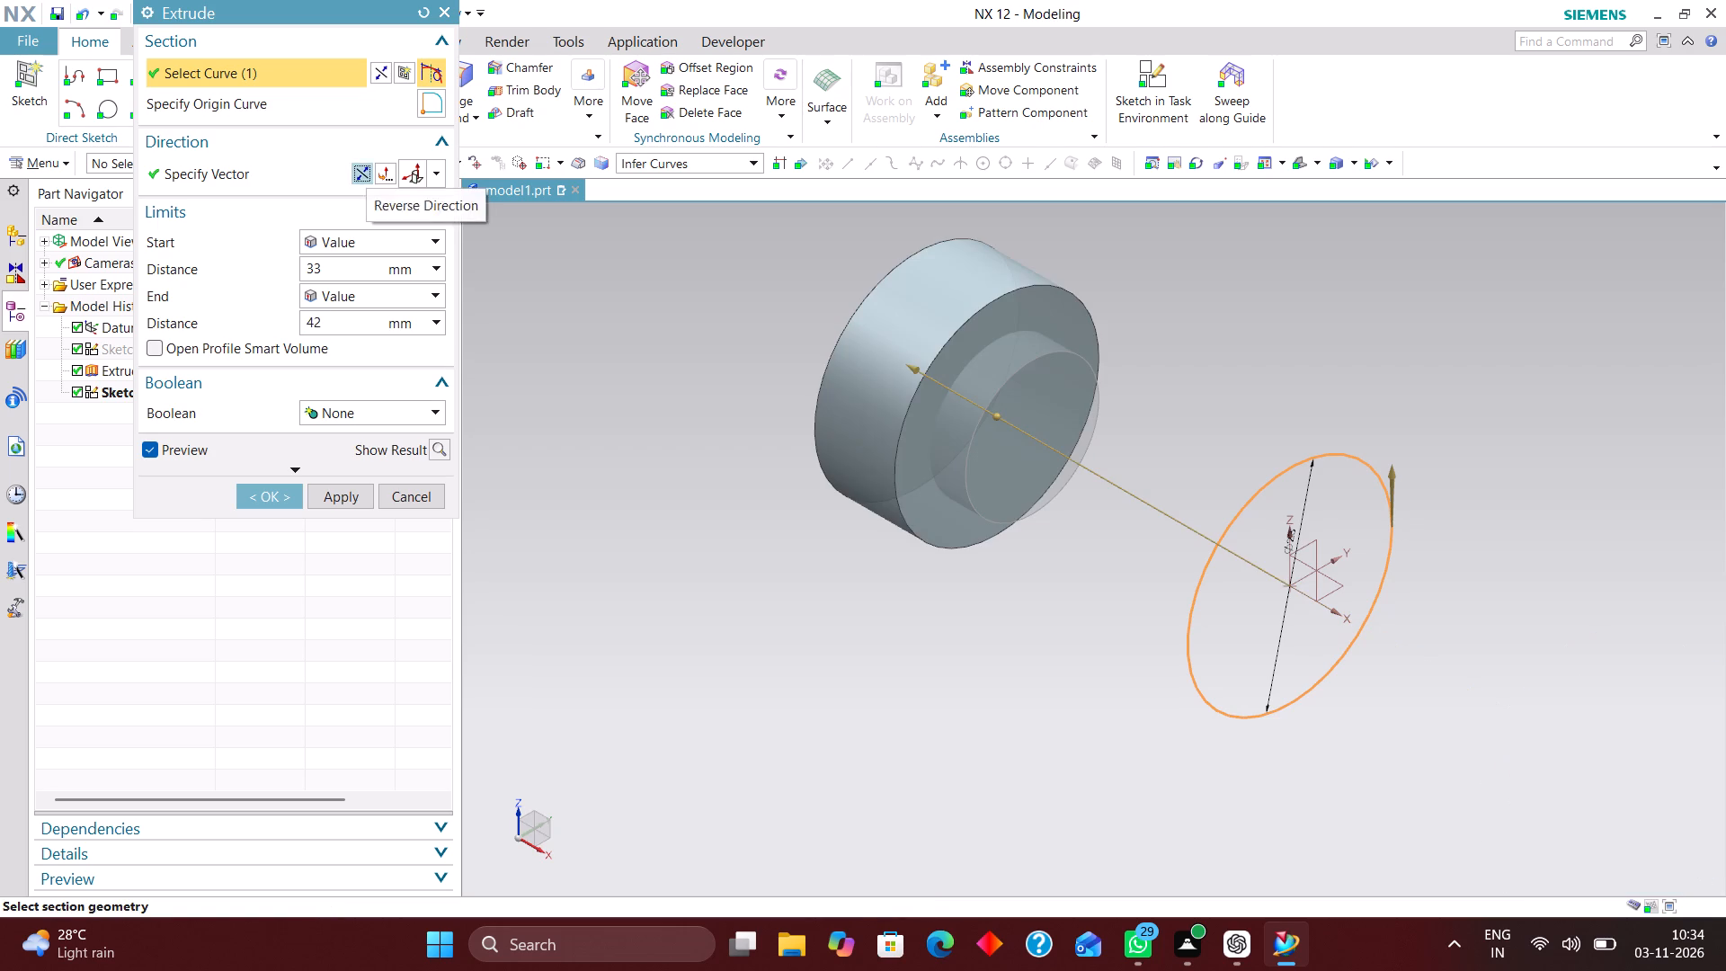
middle_drag(1125, 325, 1235, 292)
right_drag(1445, 318, 1134, 326)
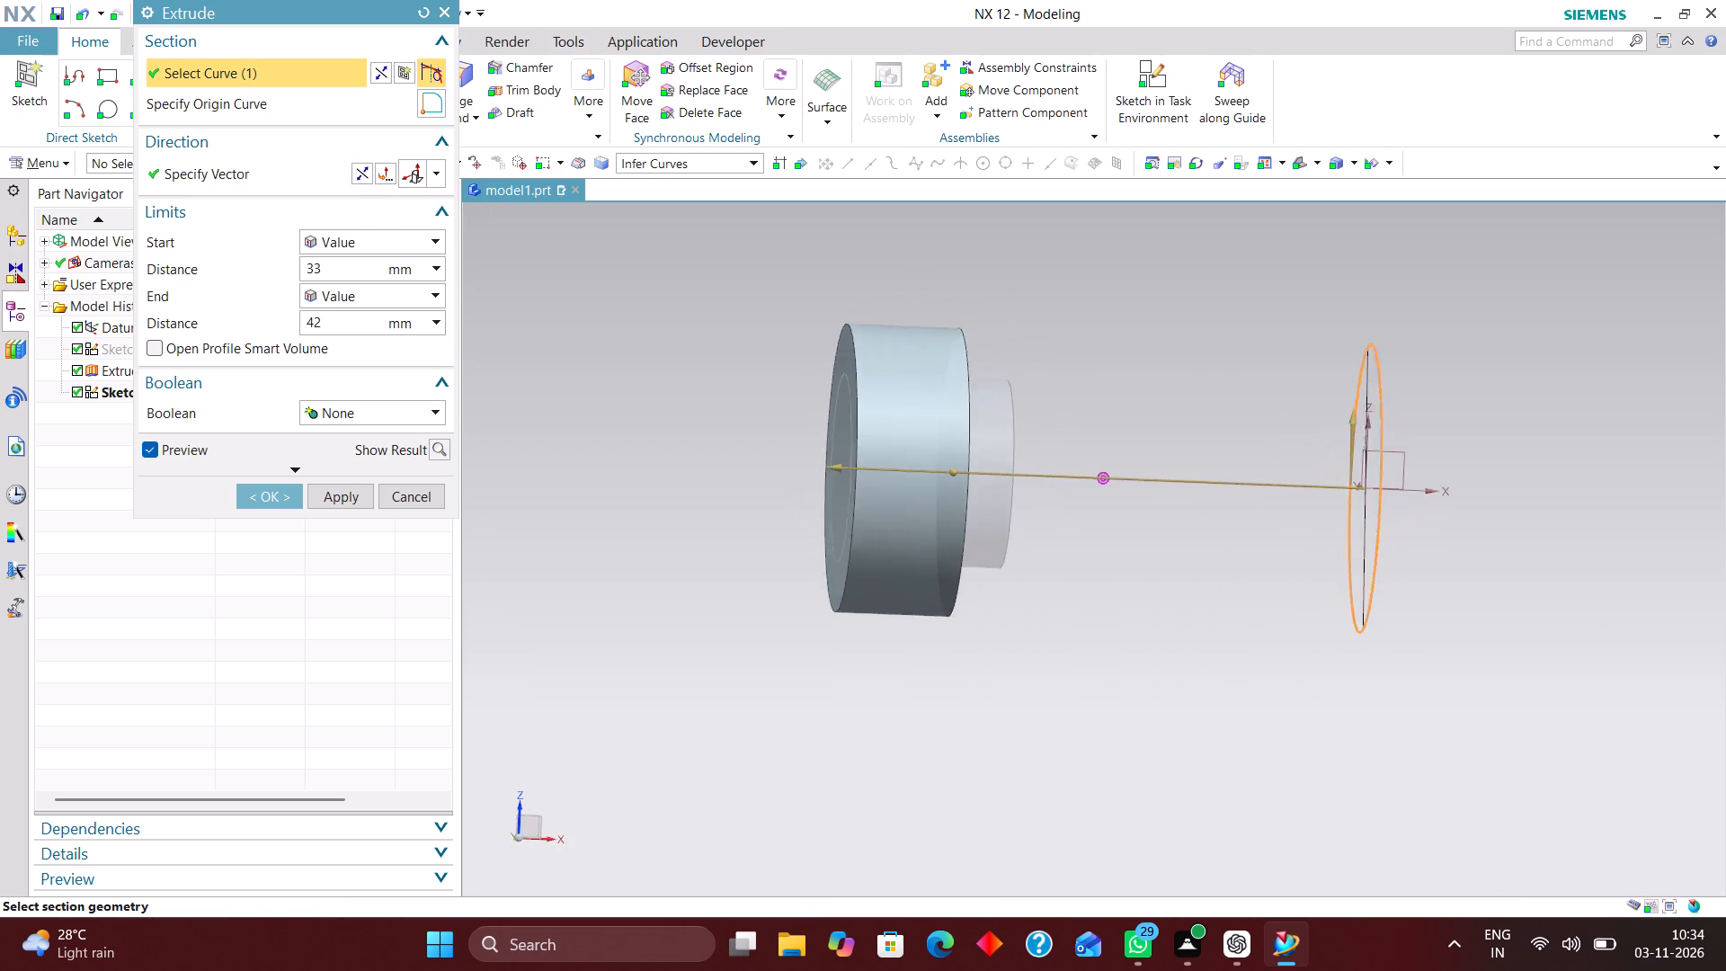
scroll(908, 328, down, 2)
scroll(938, 367, up, 2)
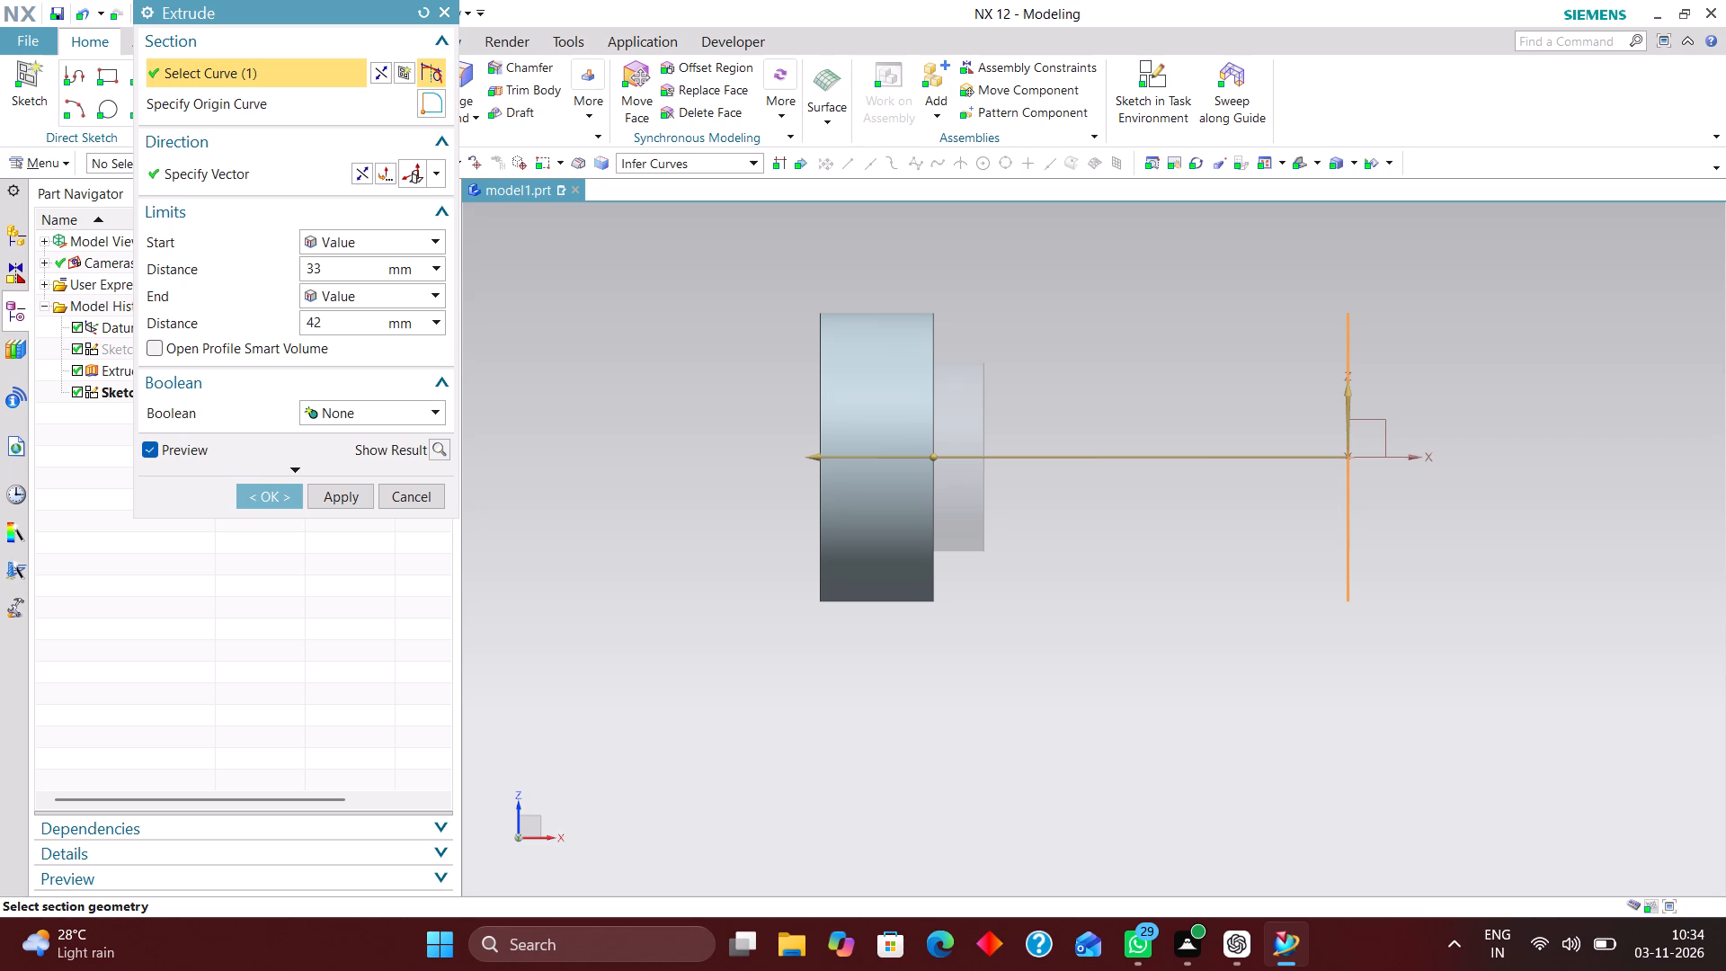
drag(347, 321, 313, 318)
drag(343, 325, 271, 322)
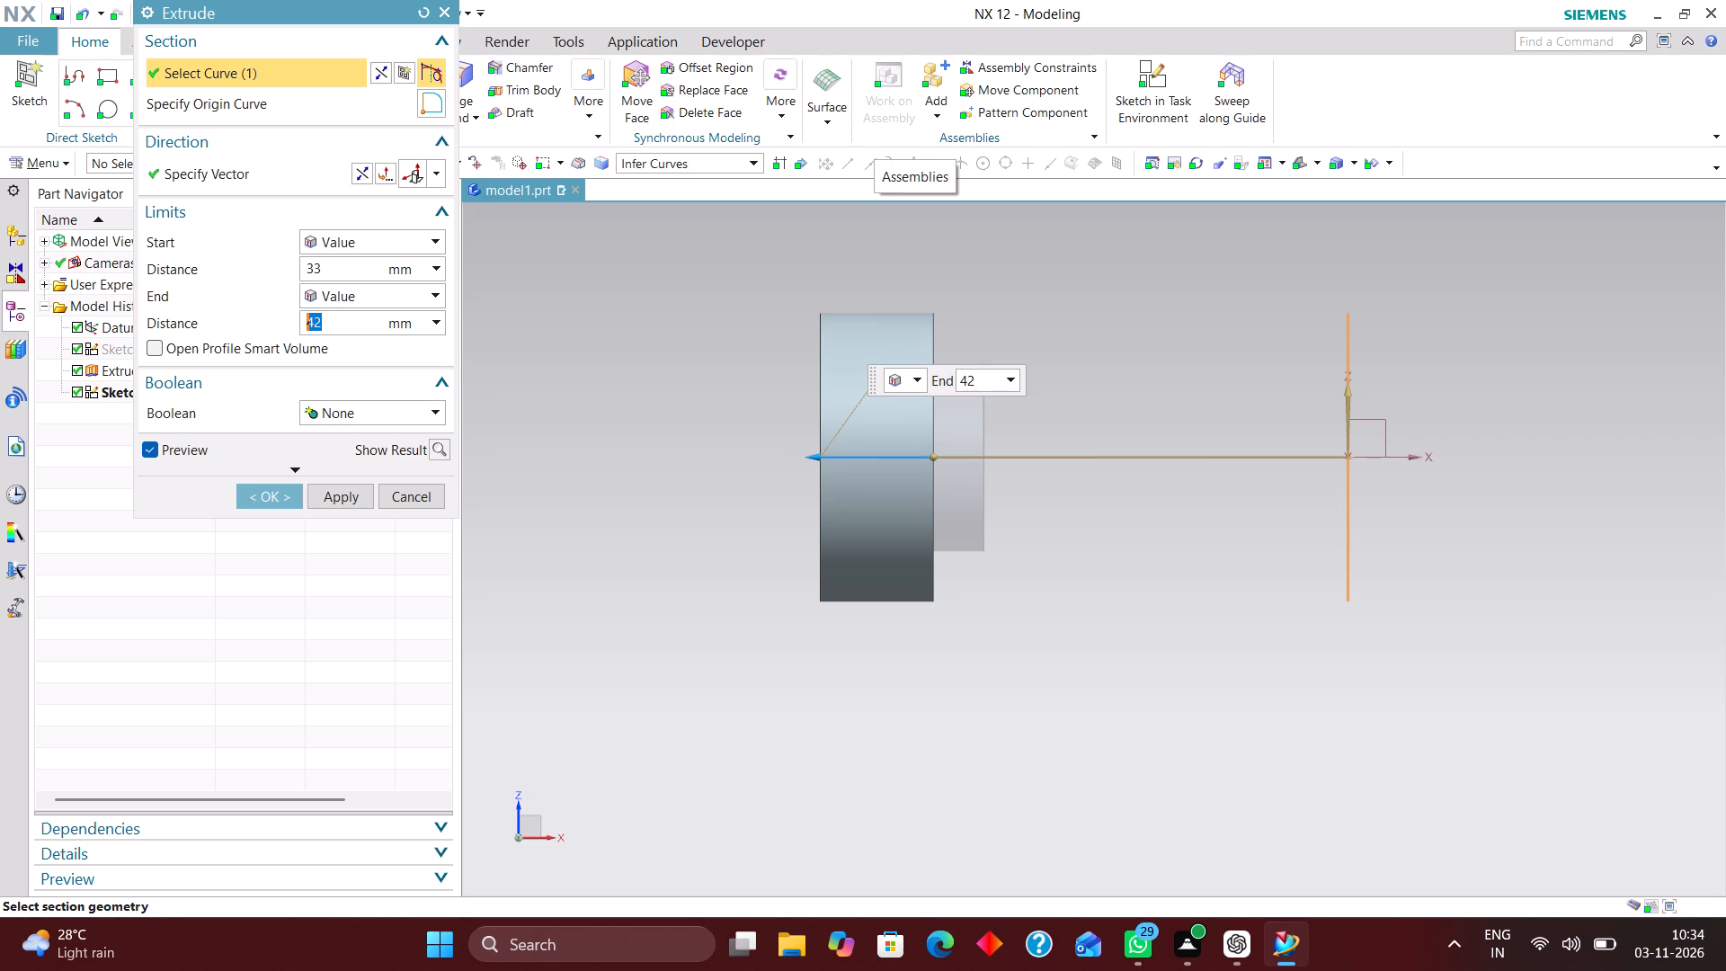
text(15+14)
key(Return)
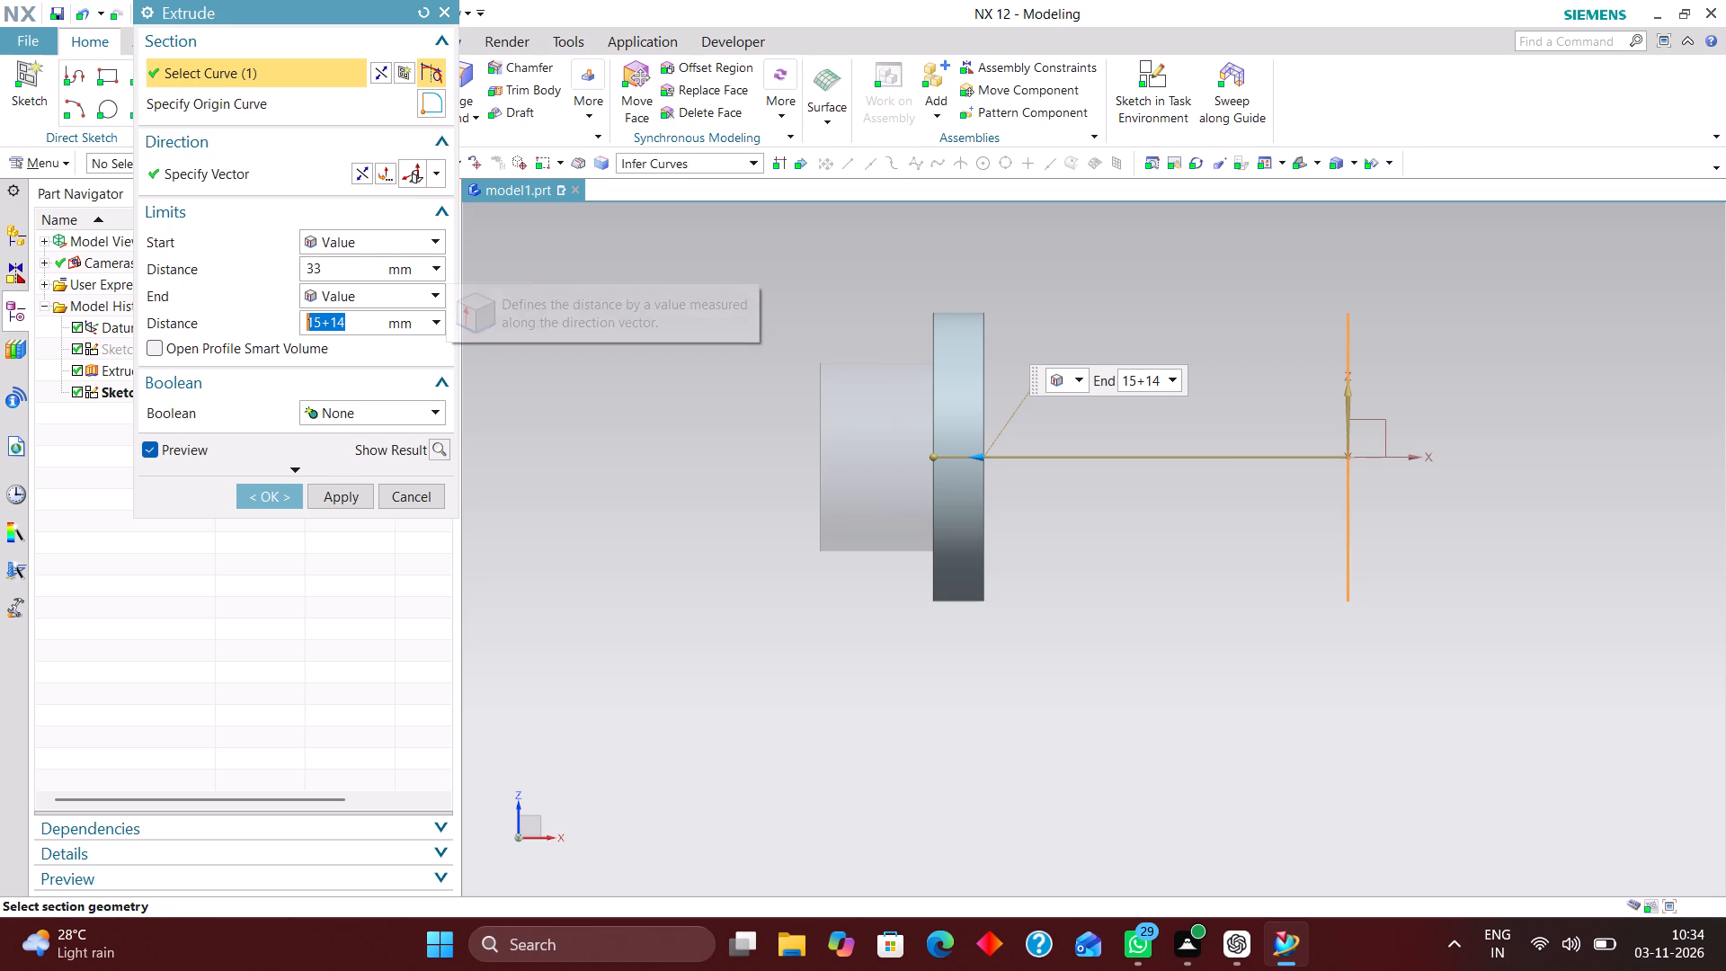
drag(336, 265, 237, 248)
scroll(1051, 531, up, 2)
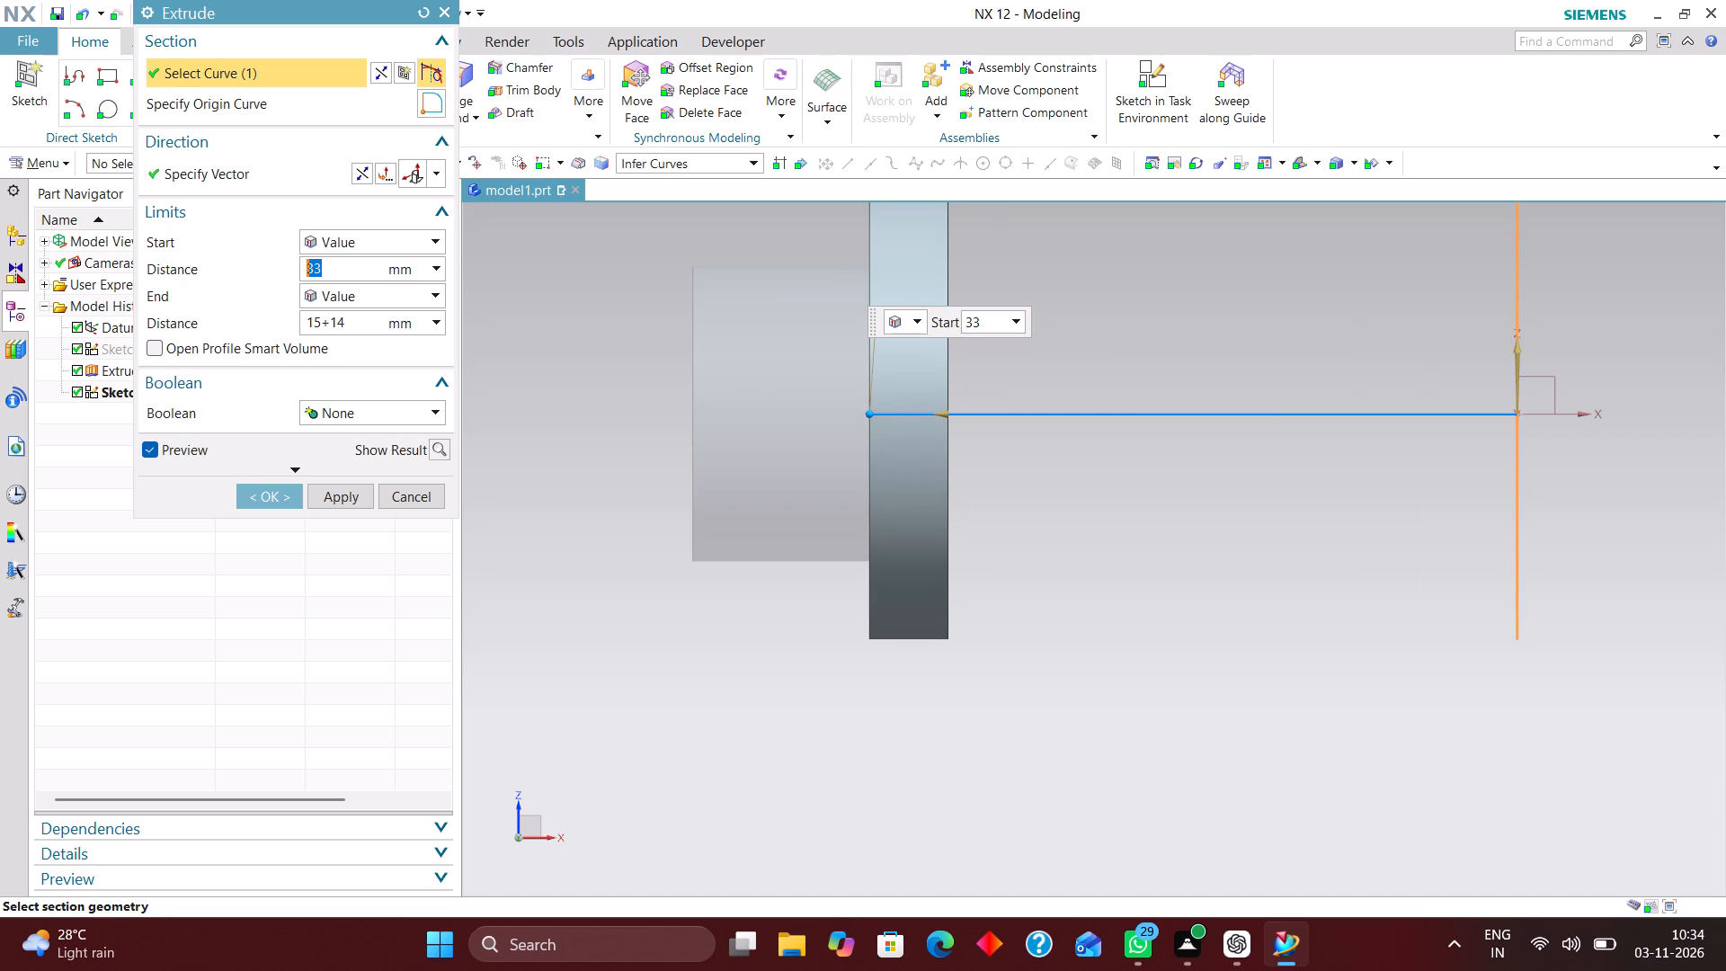
drag(947, 414, 965, 420)
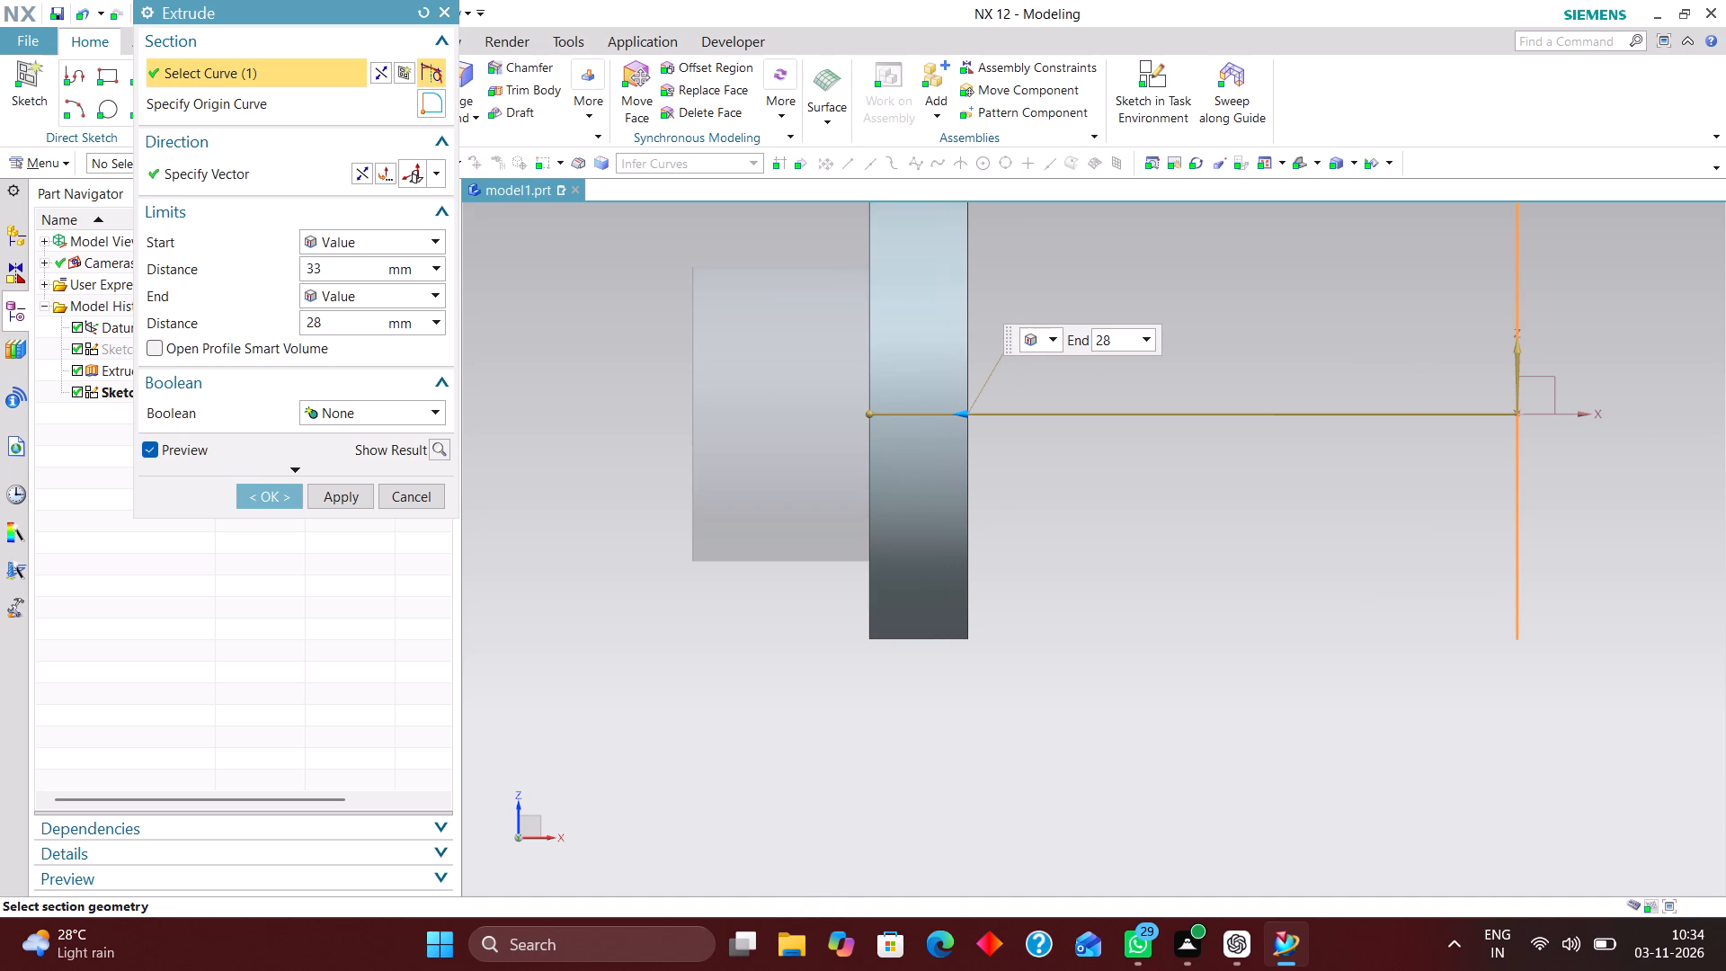
drag(965, 420, 981, 419)
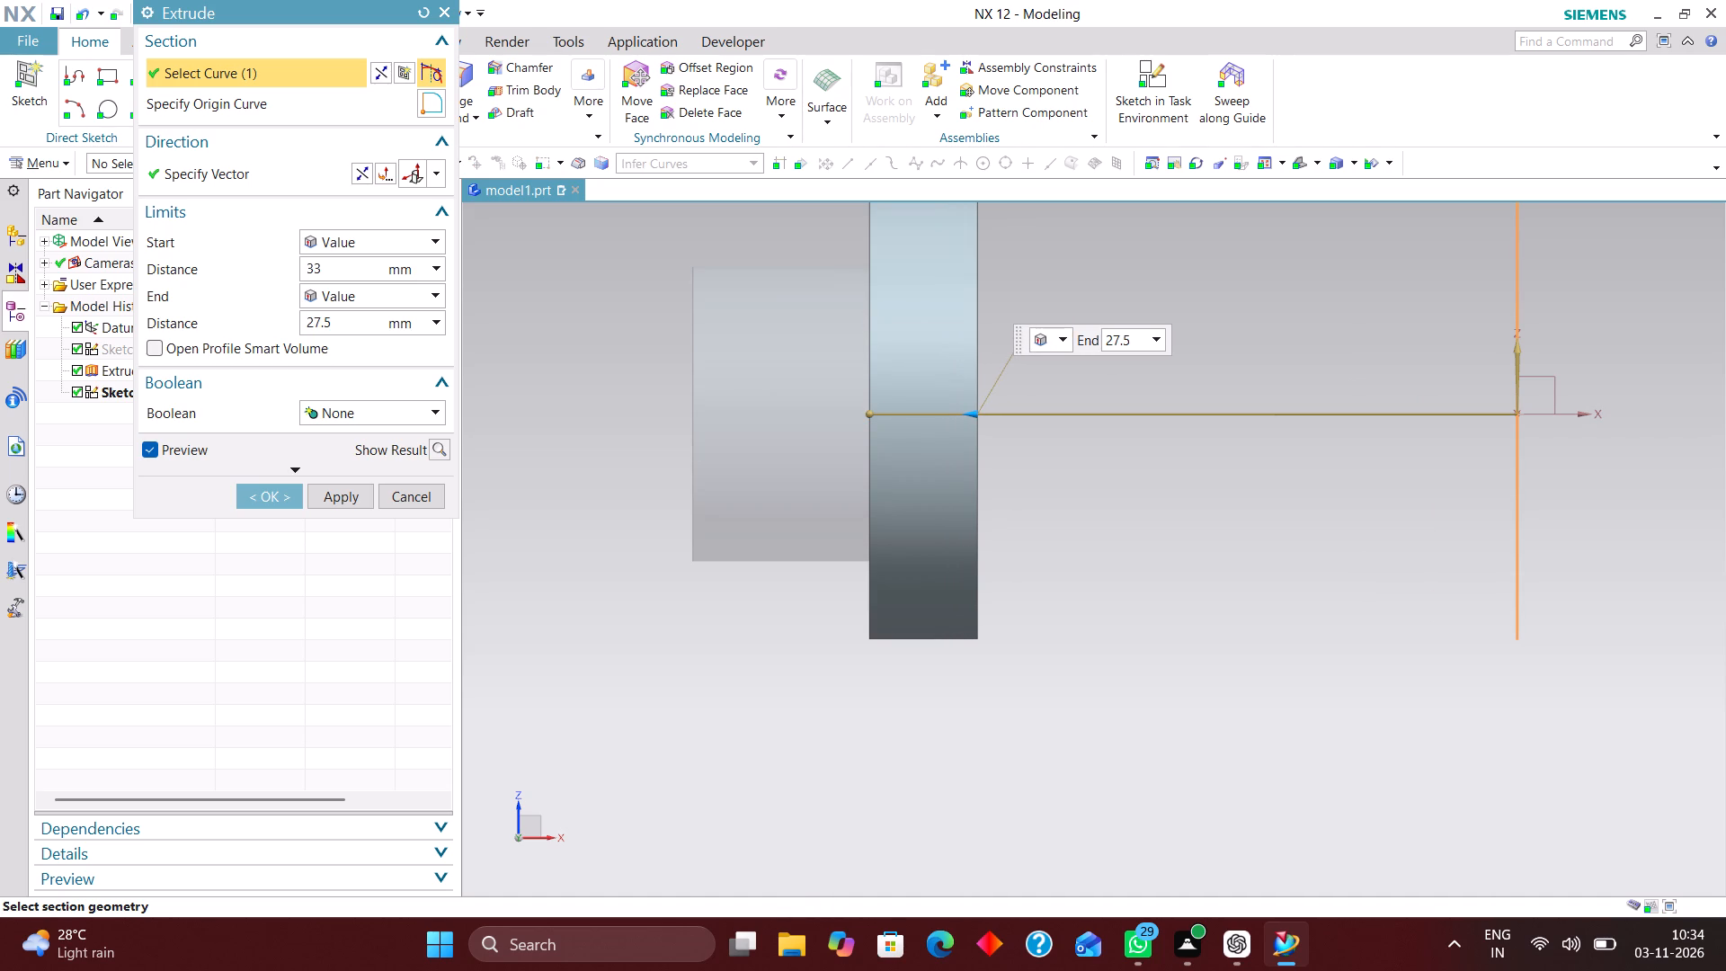
drag(981, 419, 992, 416)
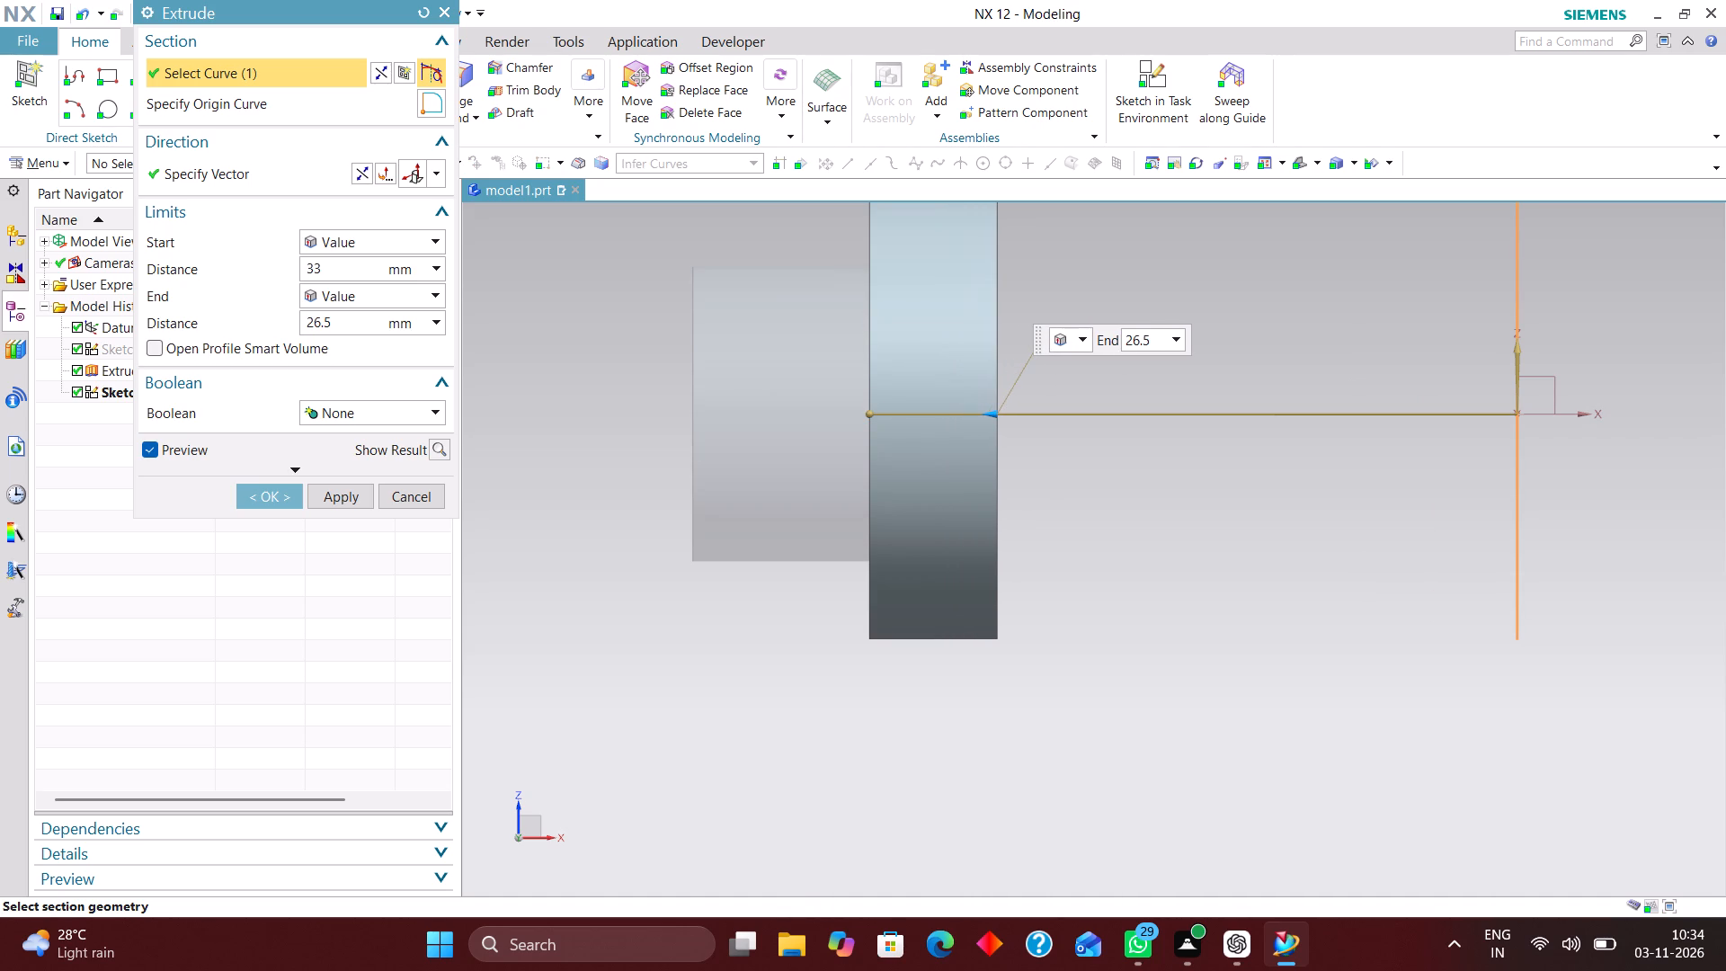
drag(992, 416, 999, 406)
drag(999, 406, 1009, 413)
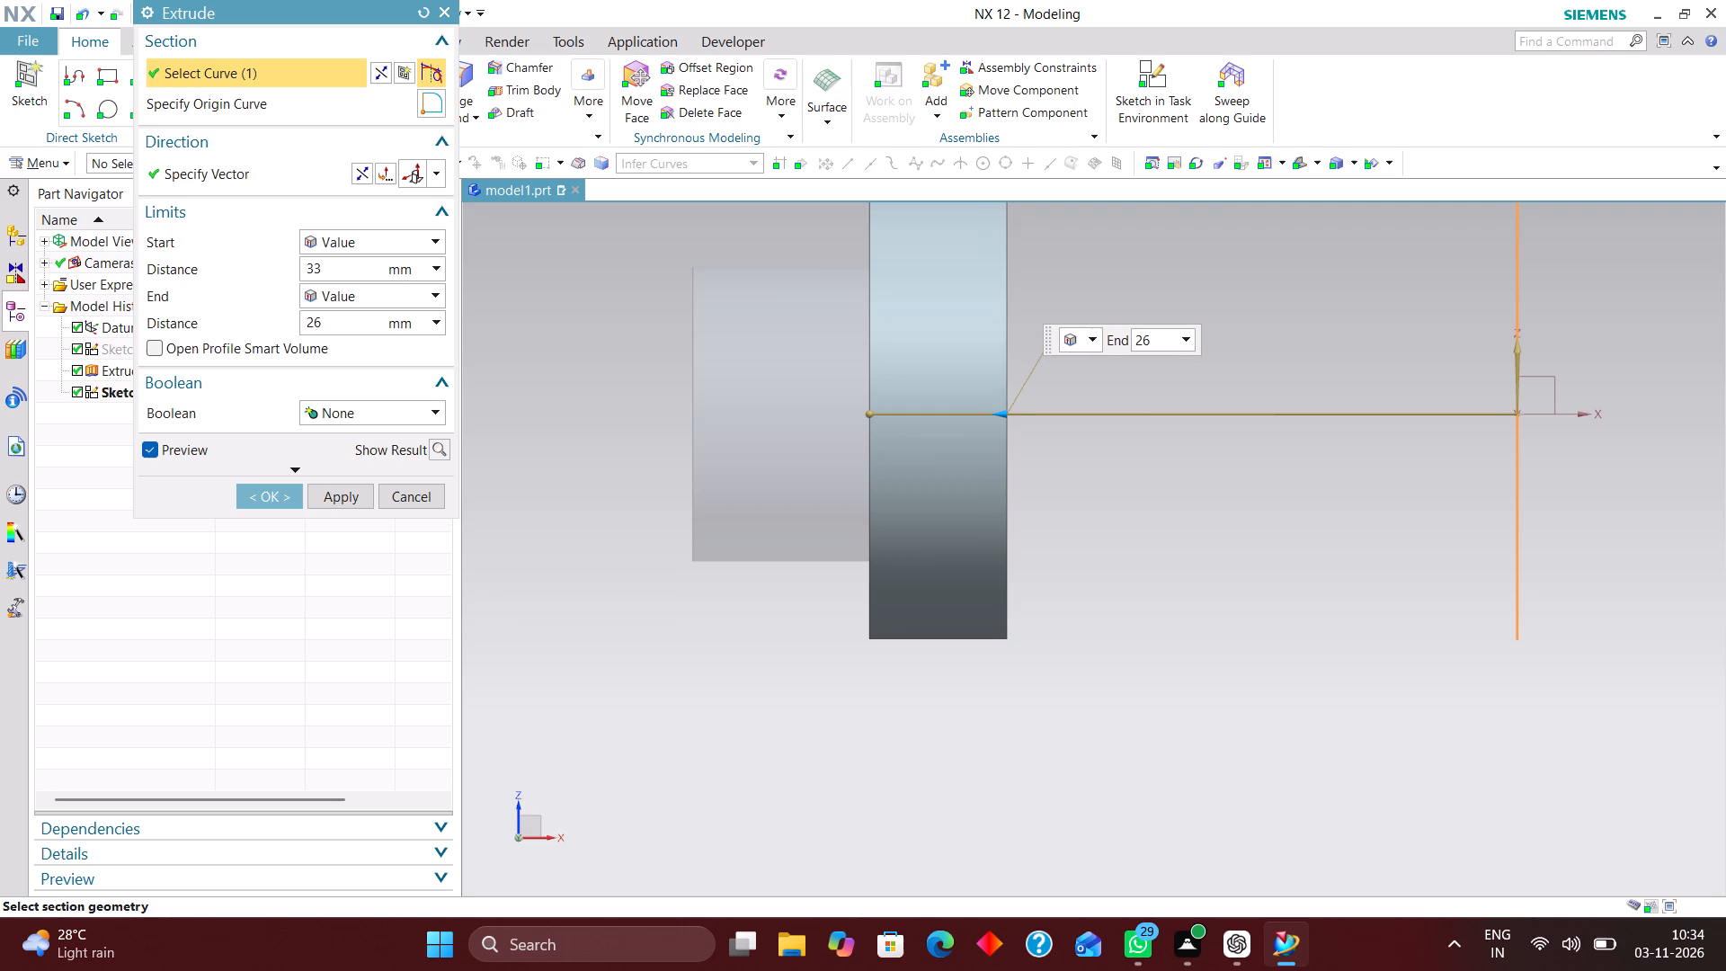
drag(1009, 413, 1023, 415)
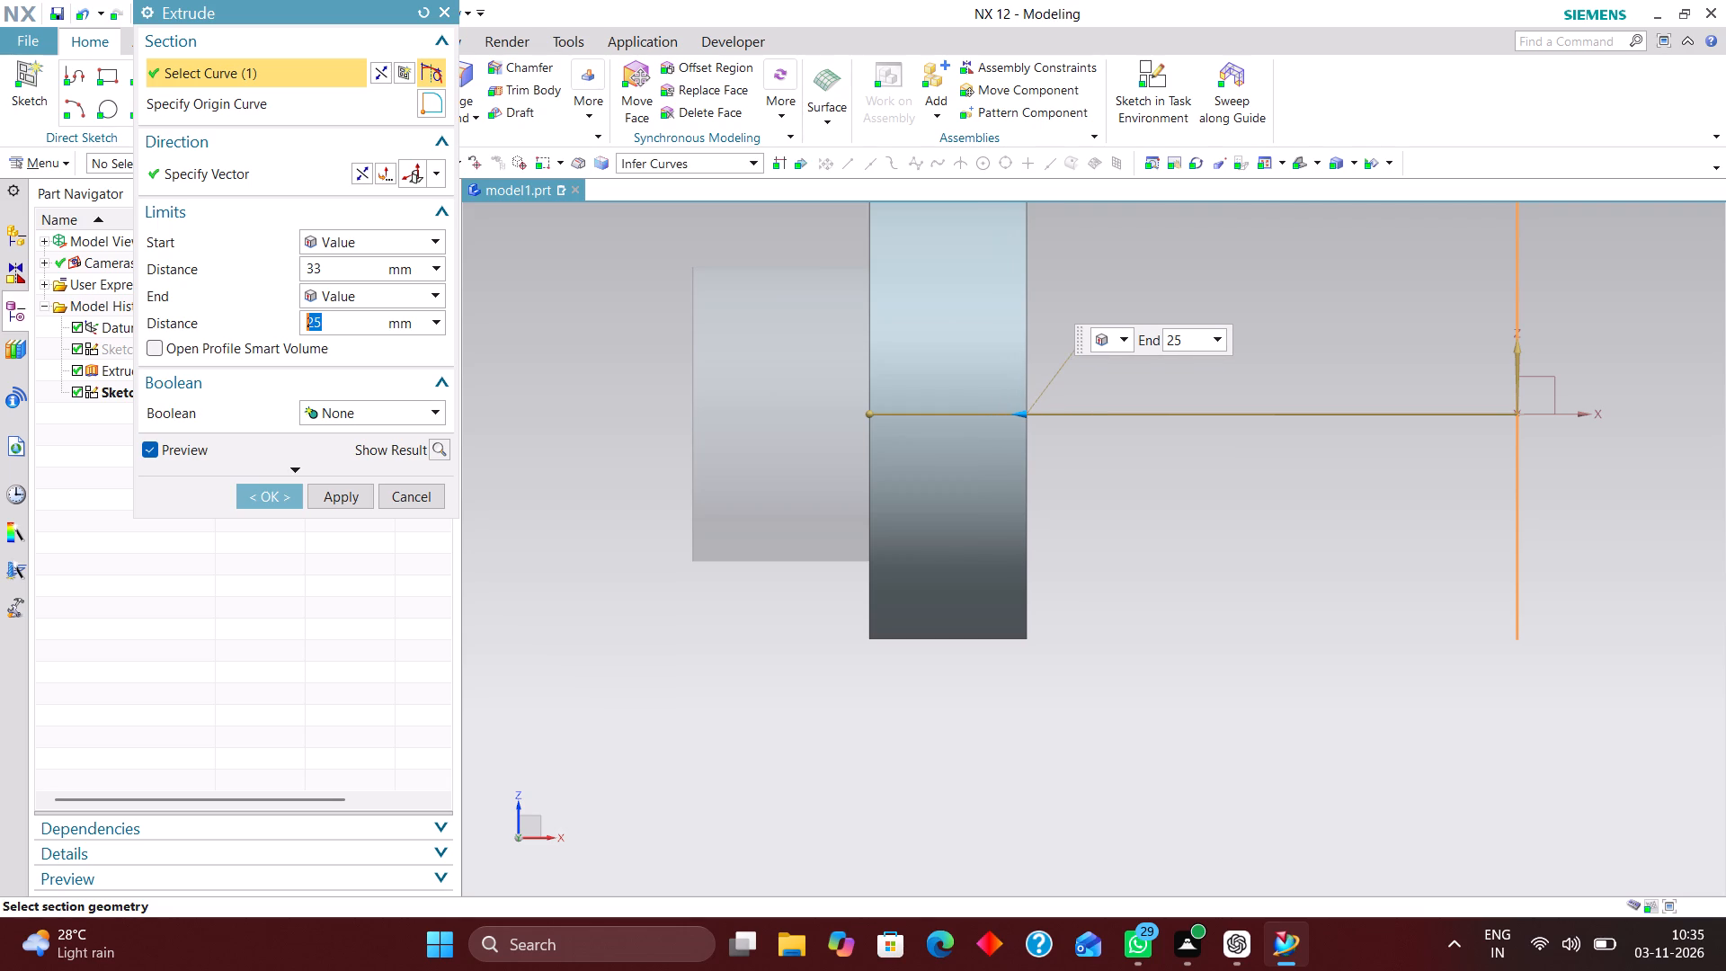
click(279, 494)
Measure the 23 mm section's length between its two end faces.
scroll(908, 379, down, 3)
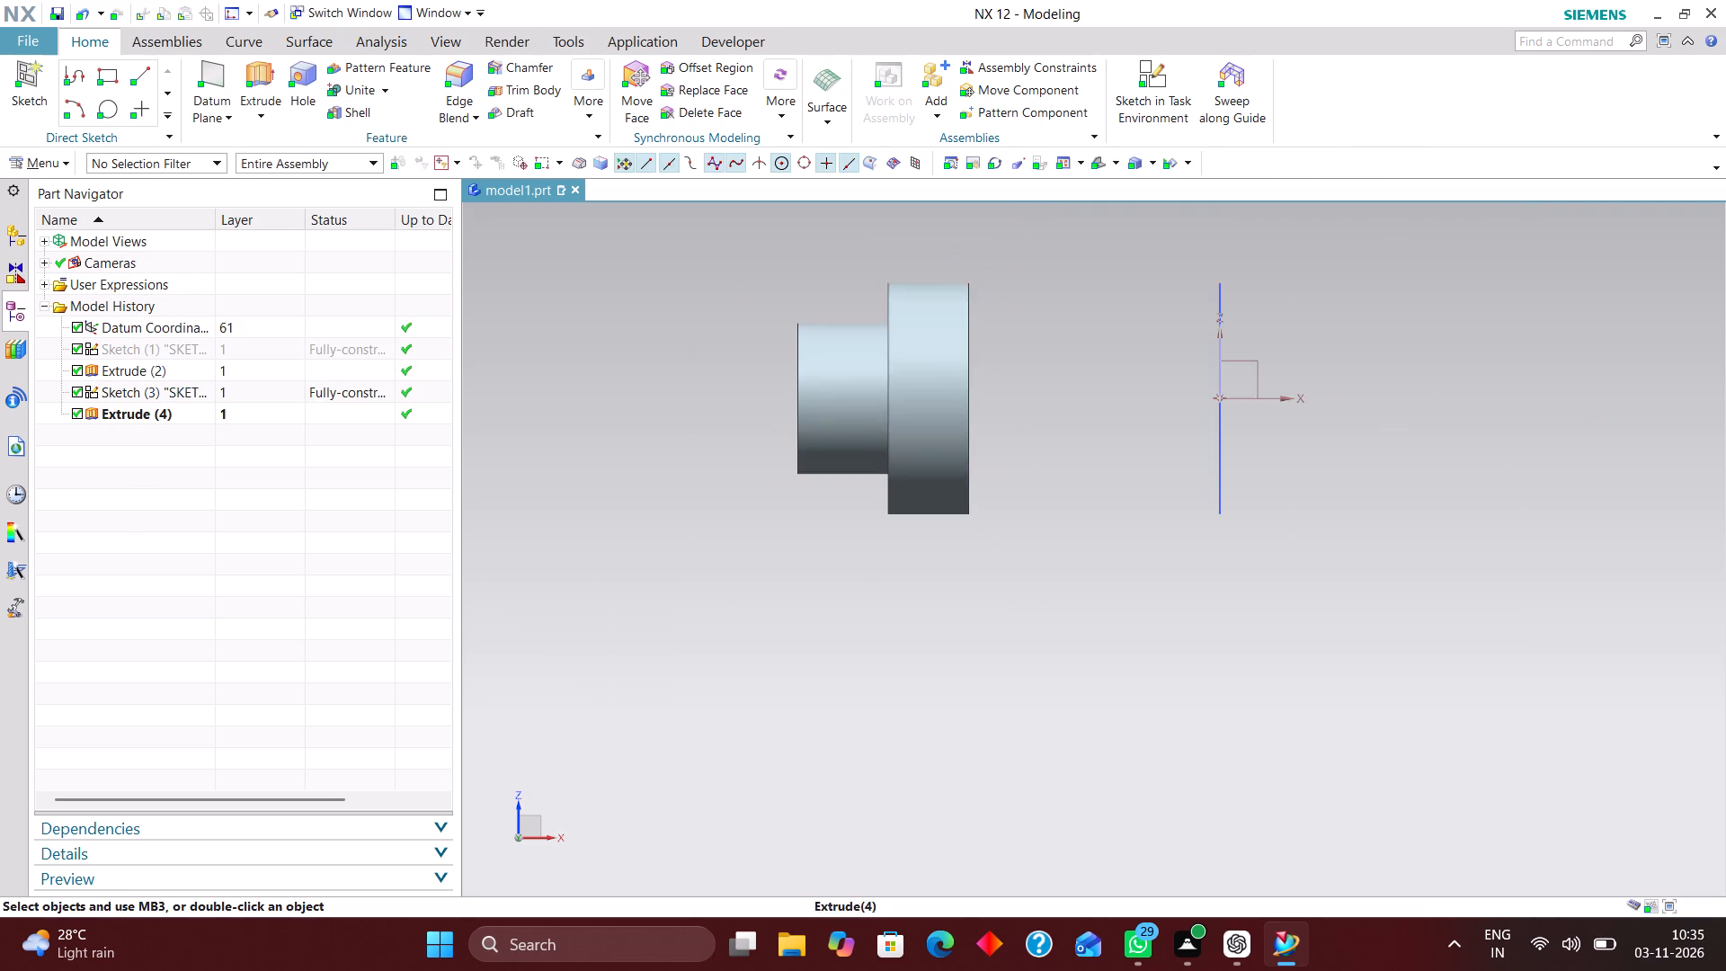
middle_drag(1036, 418, 1045, 443)
scroll(1066, 433, up, 1)
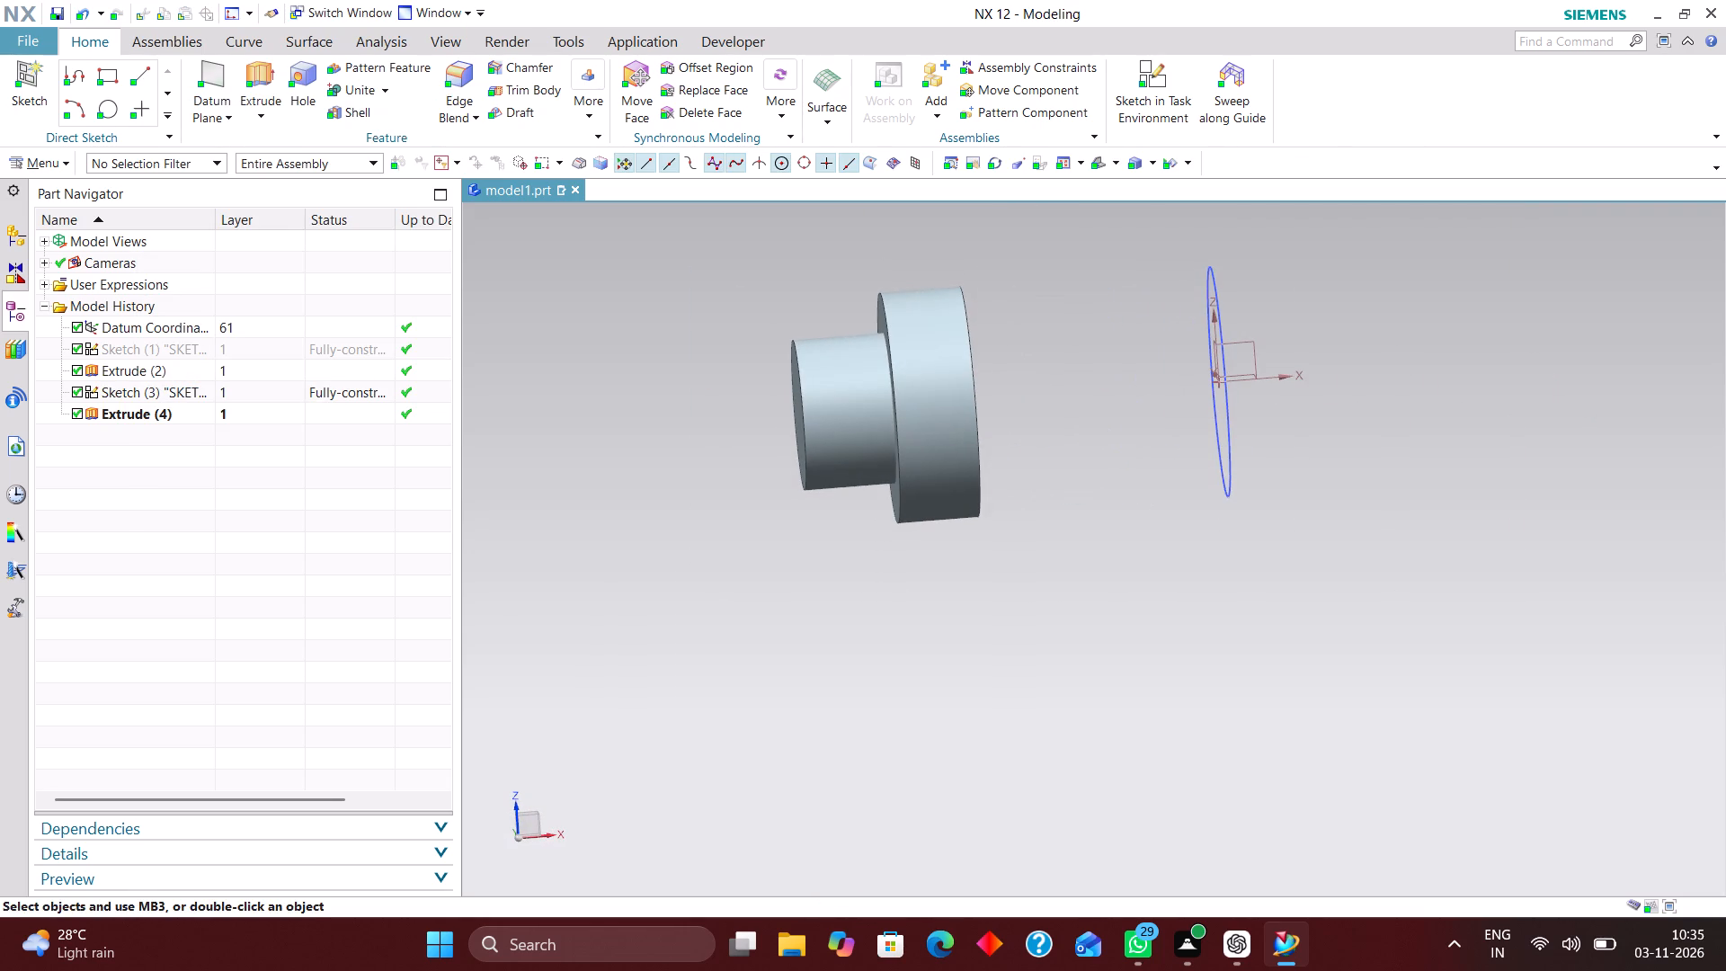
click(386, 34)
click(43, 93)
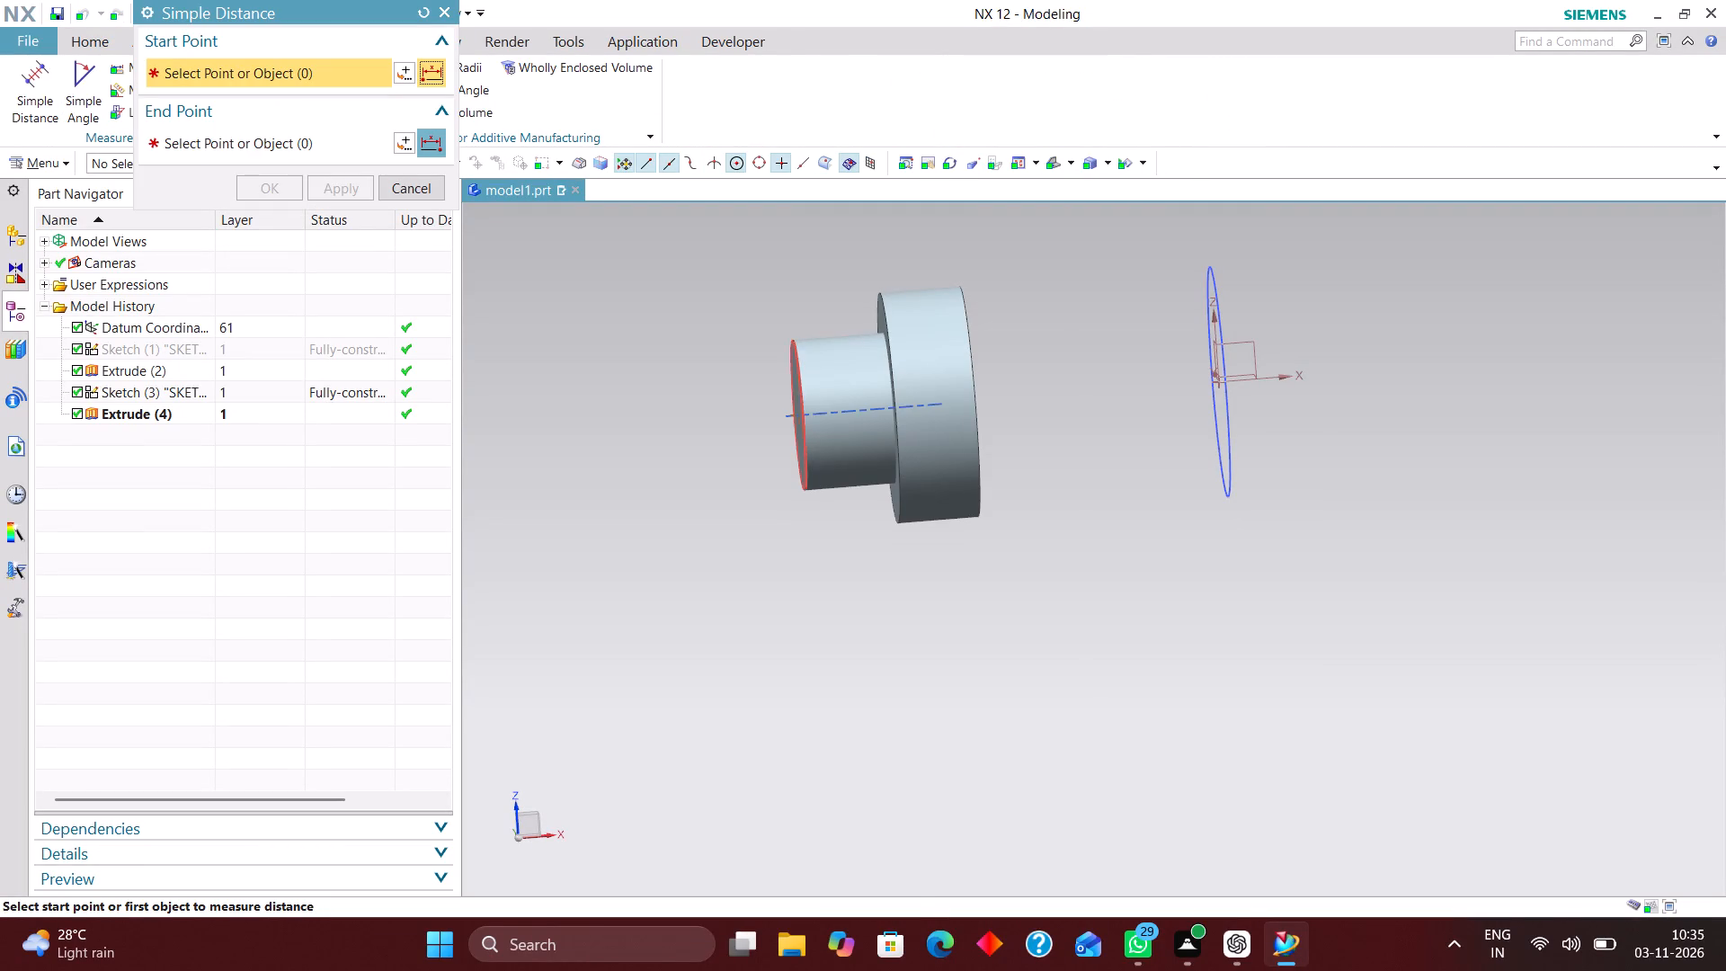
middle_drag(859, 468, 914, 467)
click(959, 443)
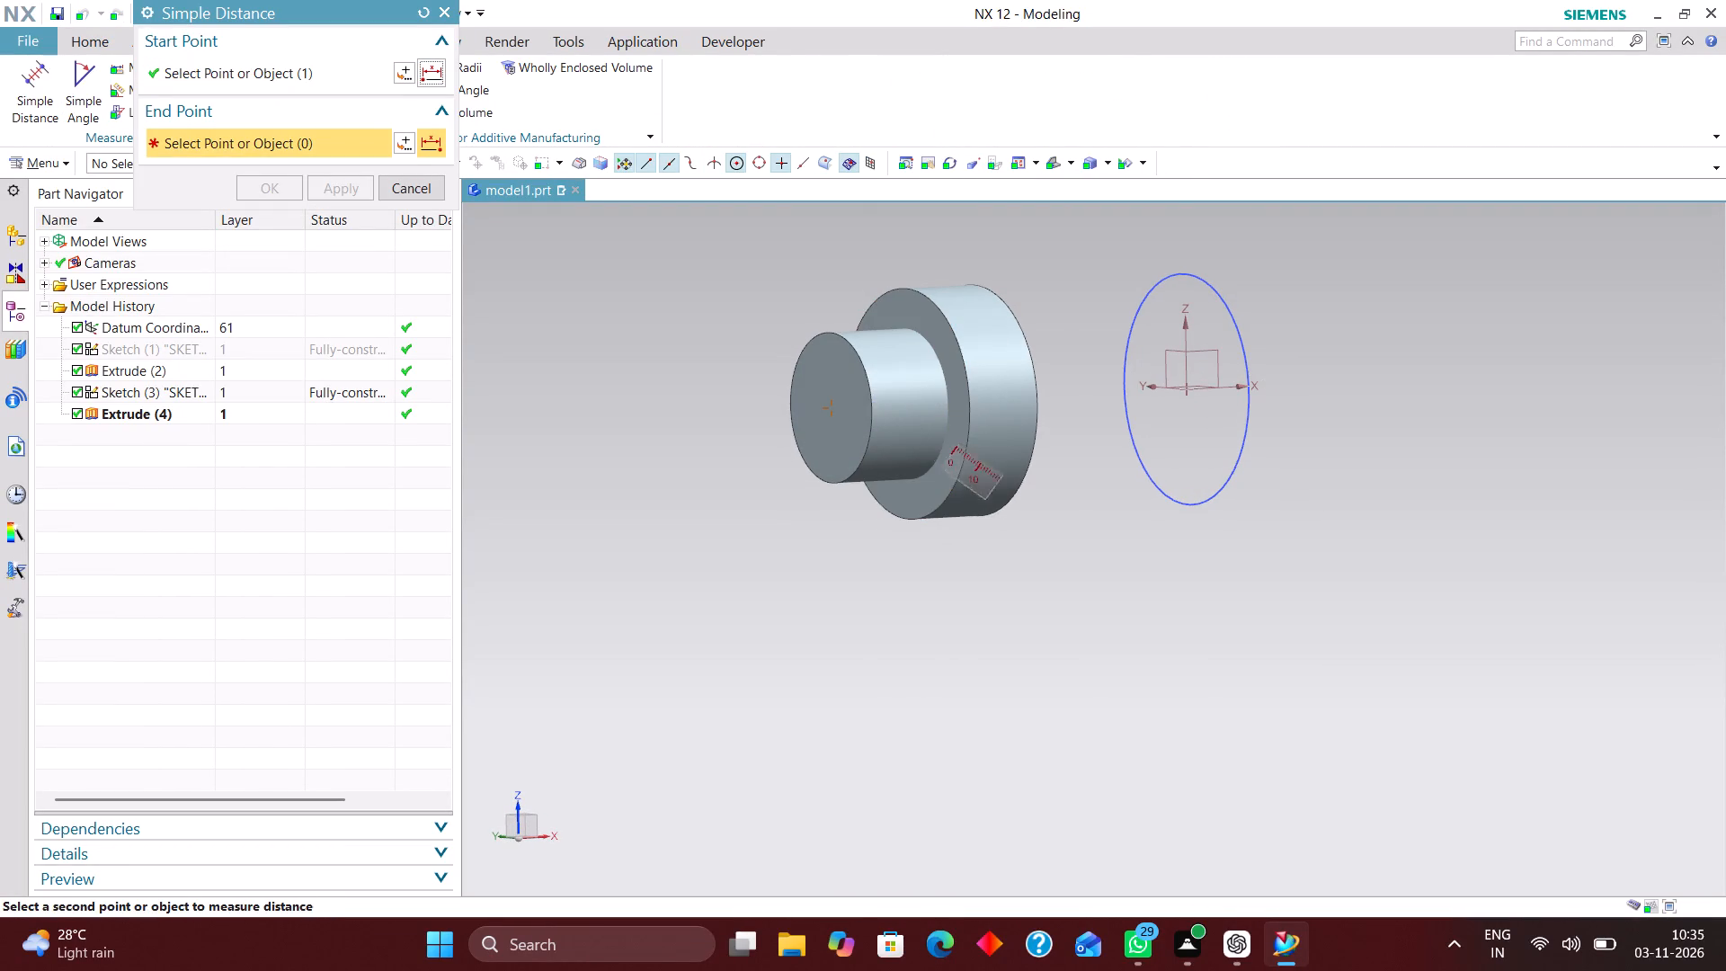
middle_drag(1059, 480, 977, 521)
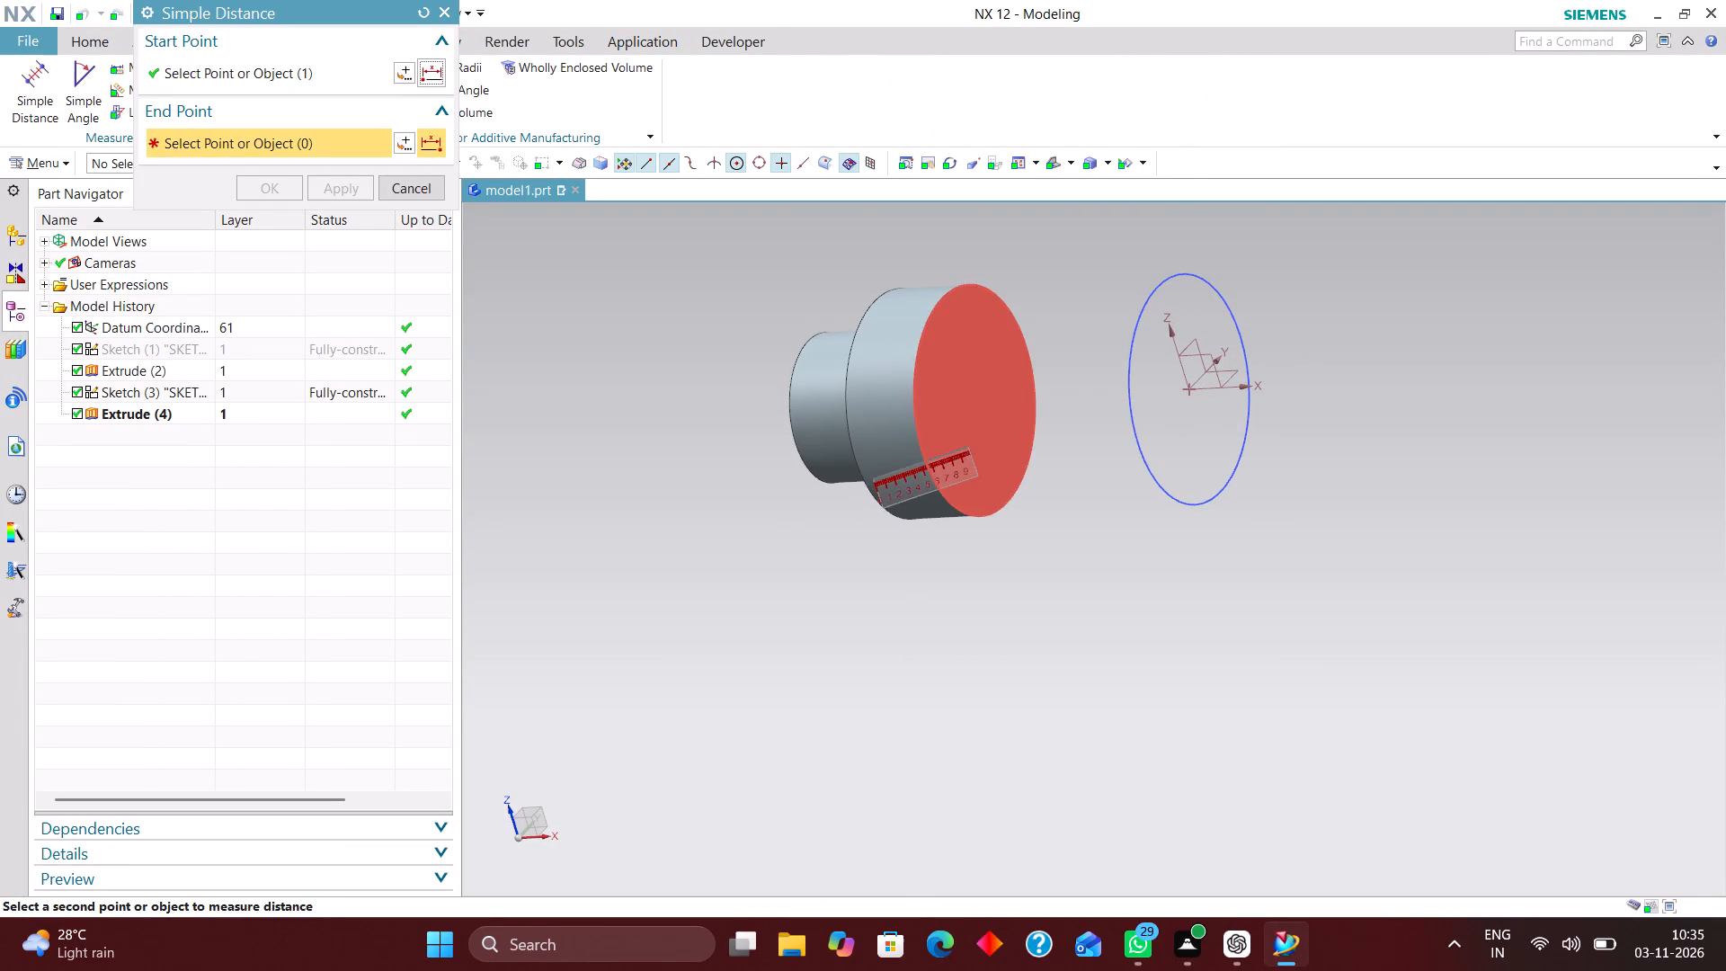
click(956, 428)
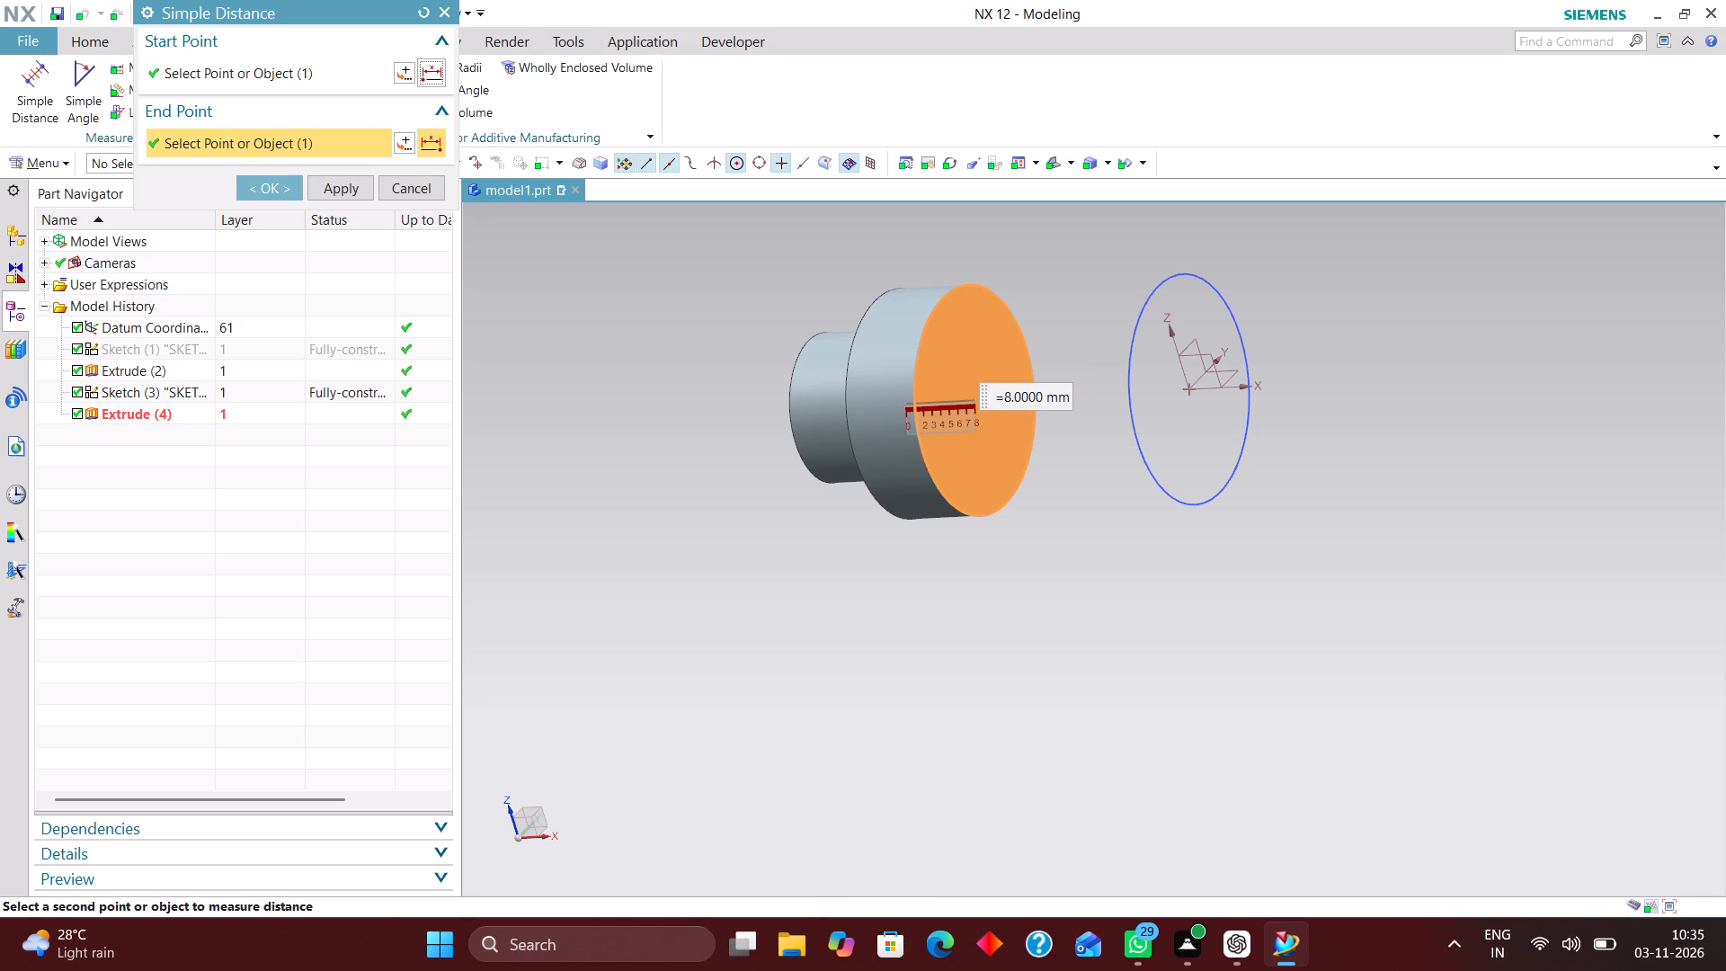
click(414, 192)
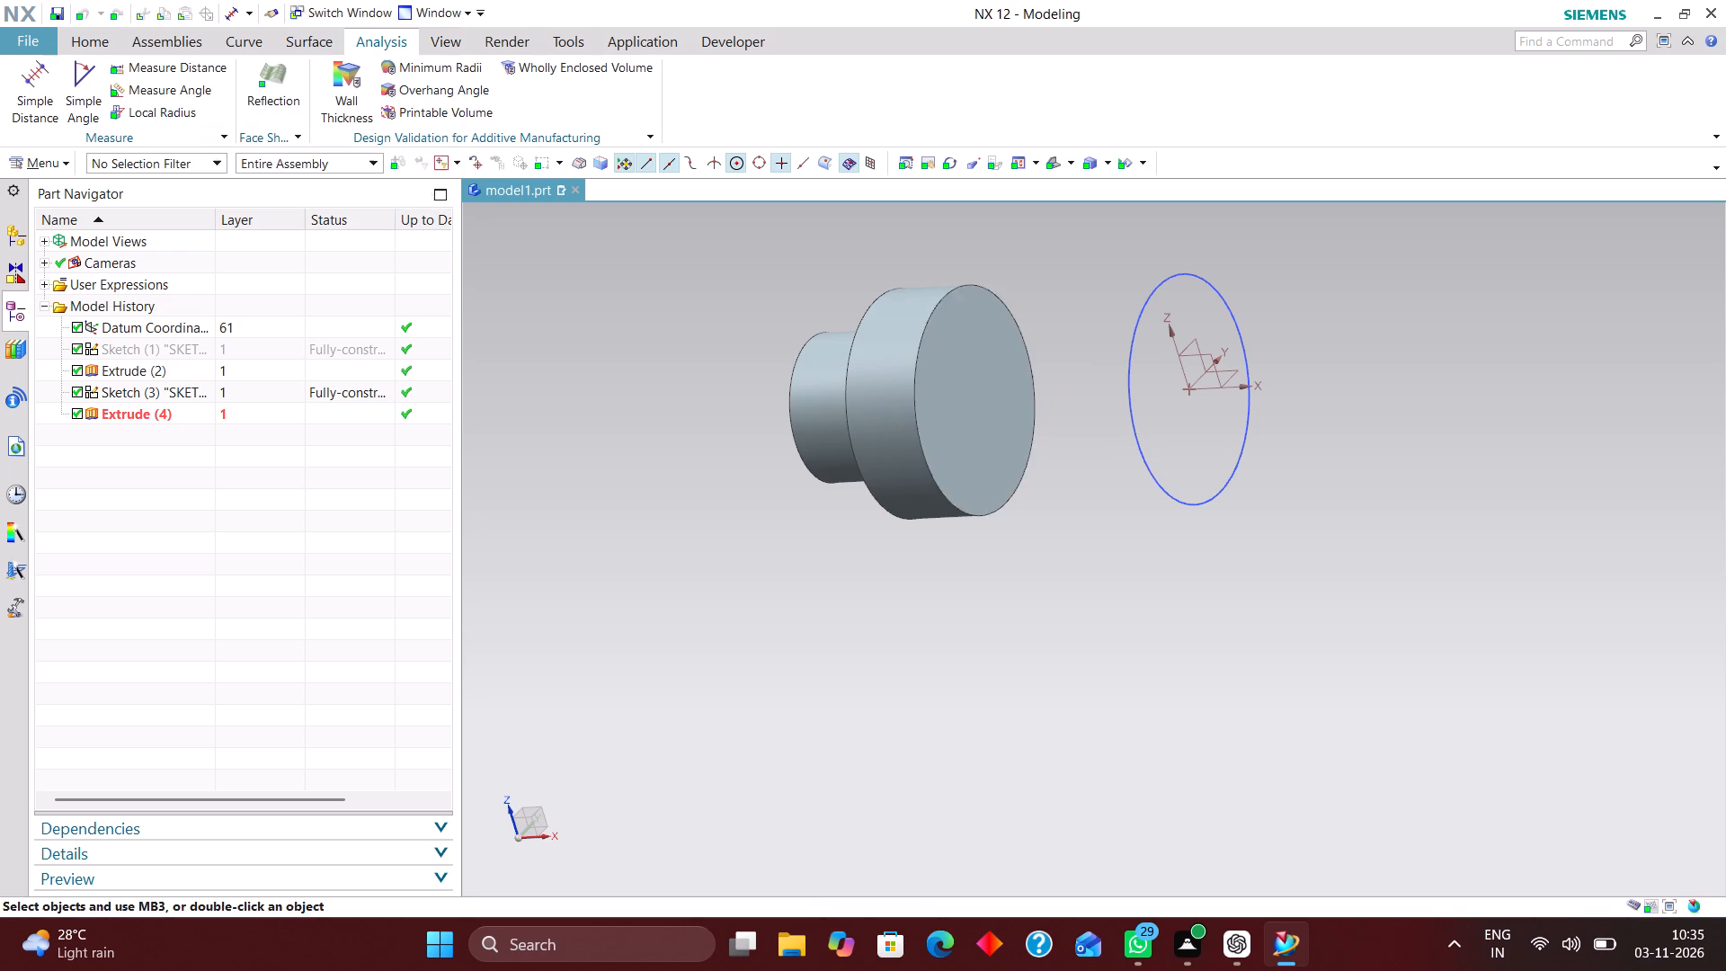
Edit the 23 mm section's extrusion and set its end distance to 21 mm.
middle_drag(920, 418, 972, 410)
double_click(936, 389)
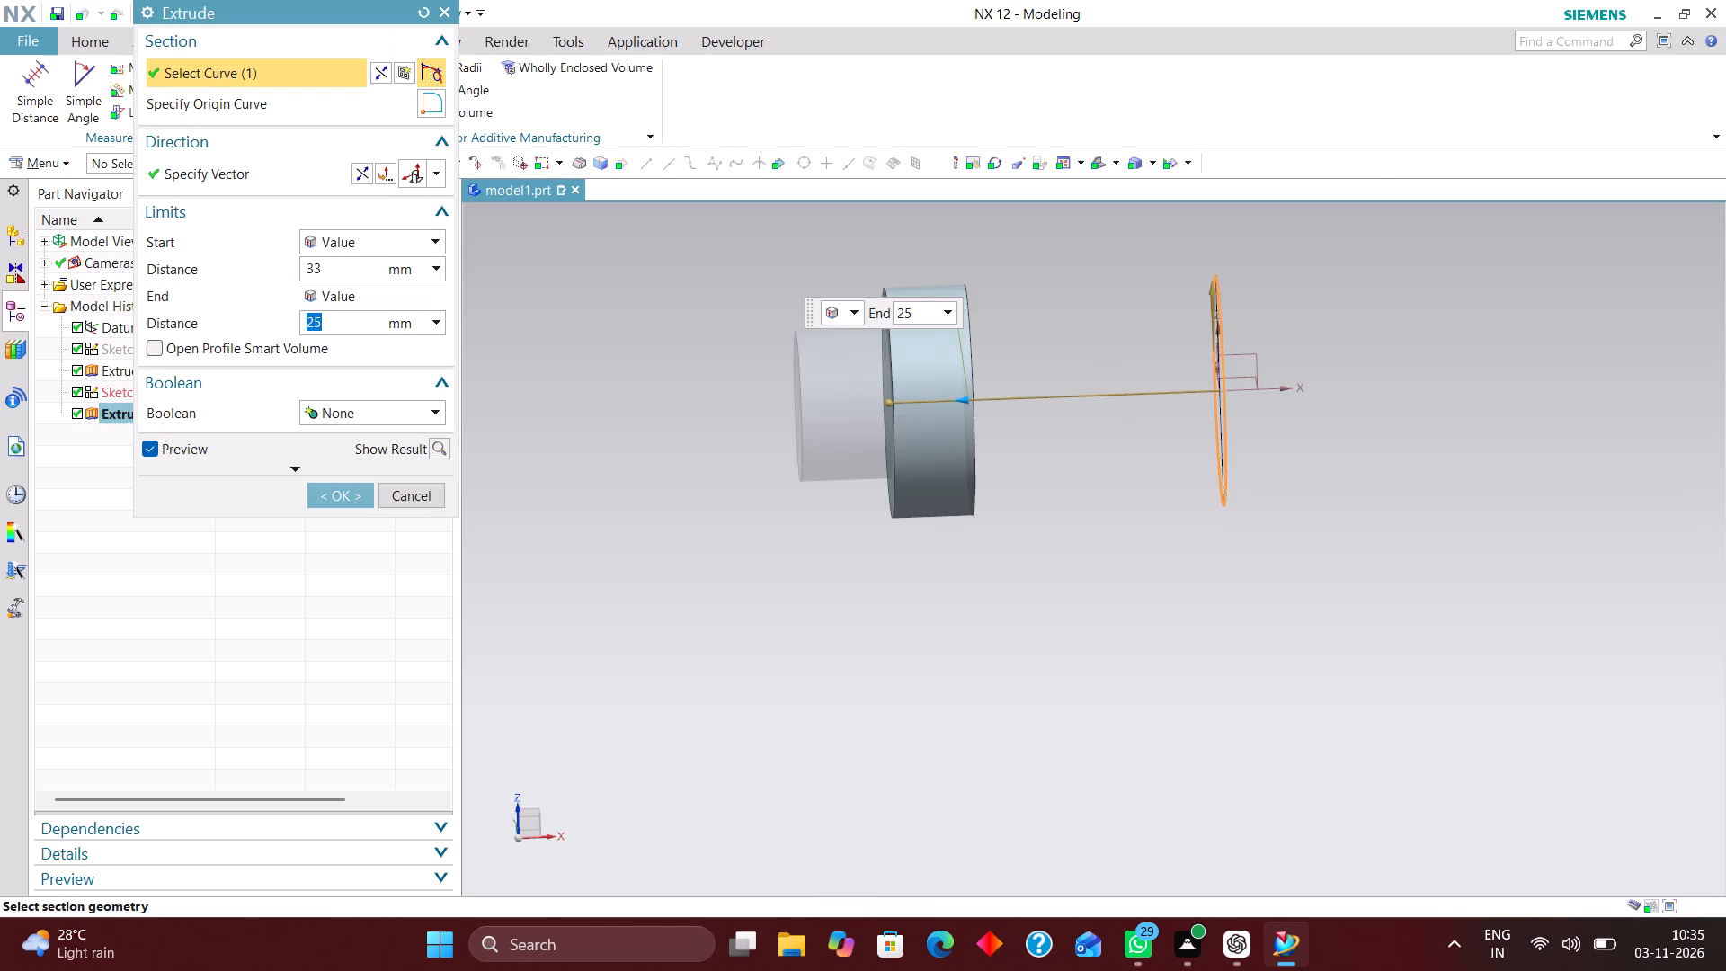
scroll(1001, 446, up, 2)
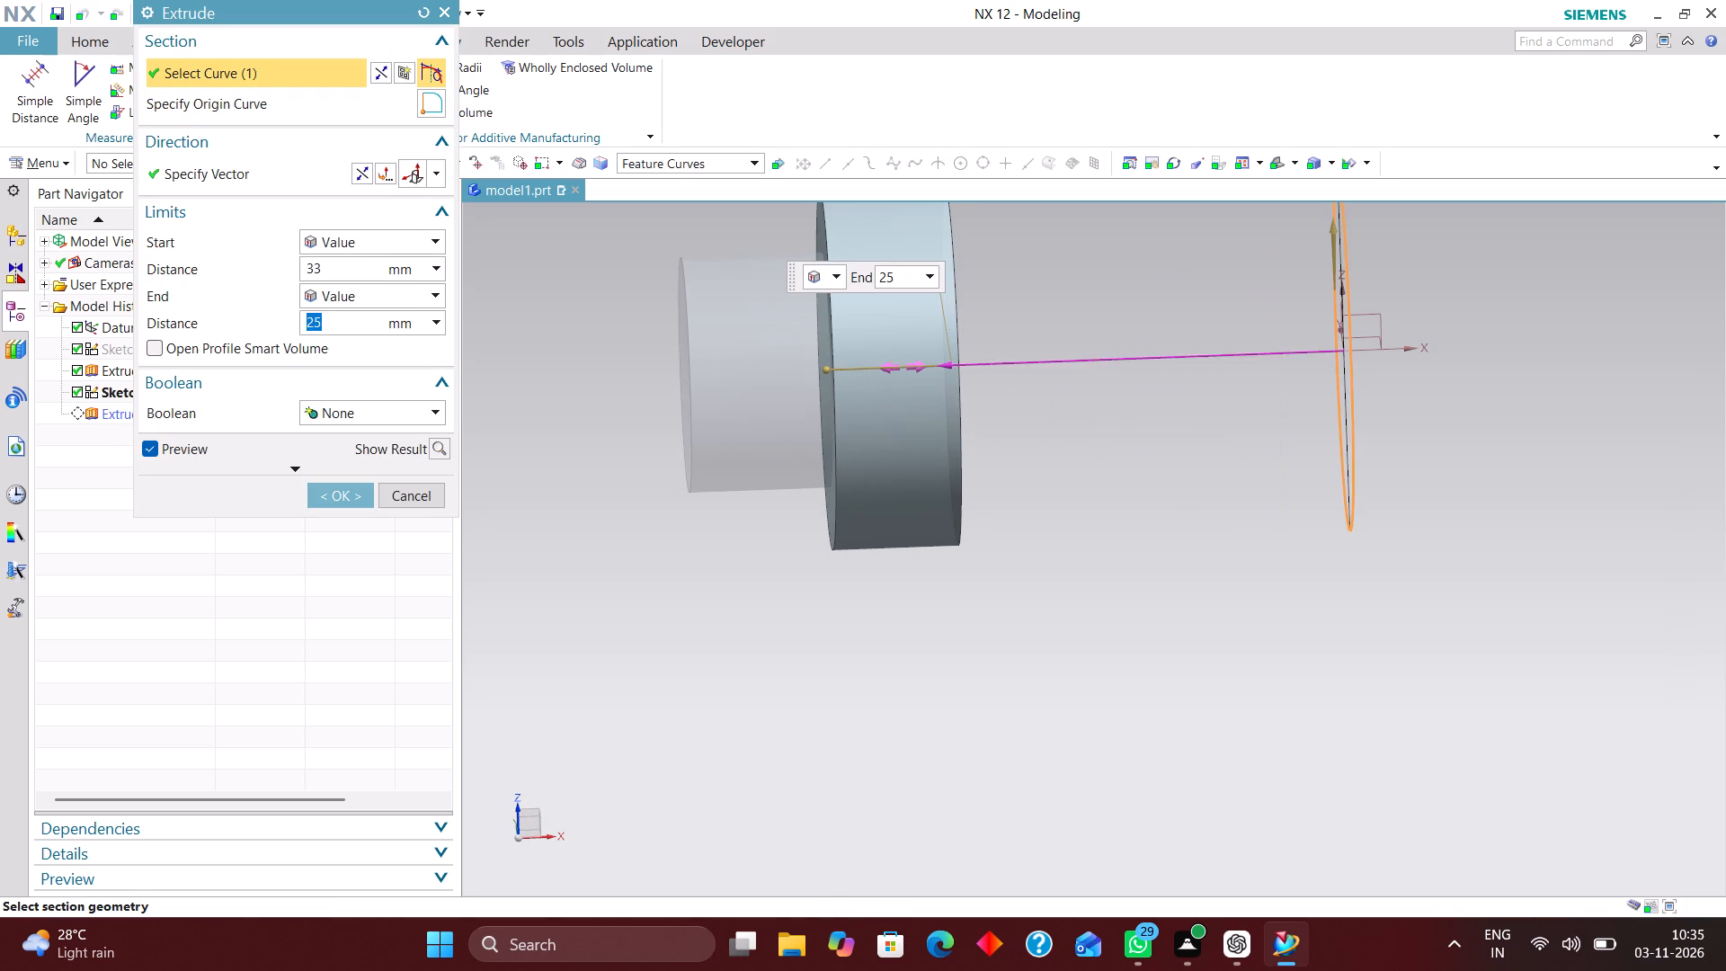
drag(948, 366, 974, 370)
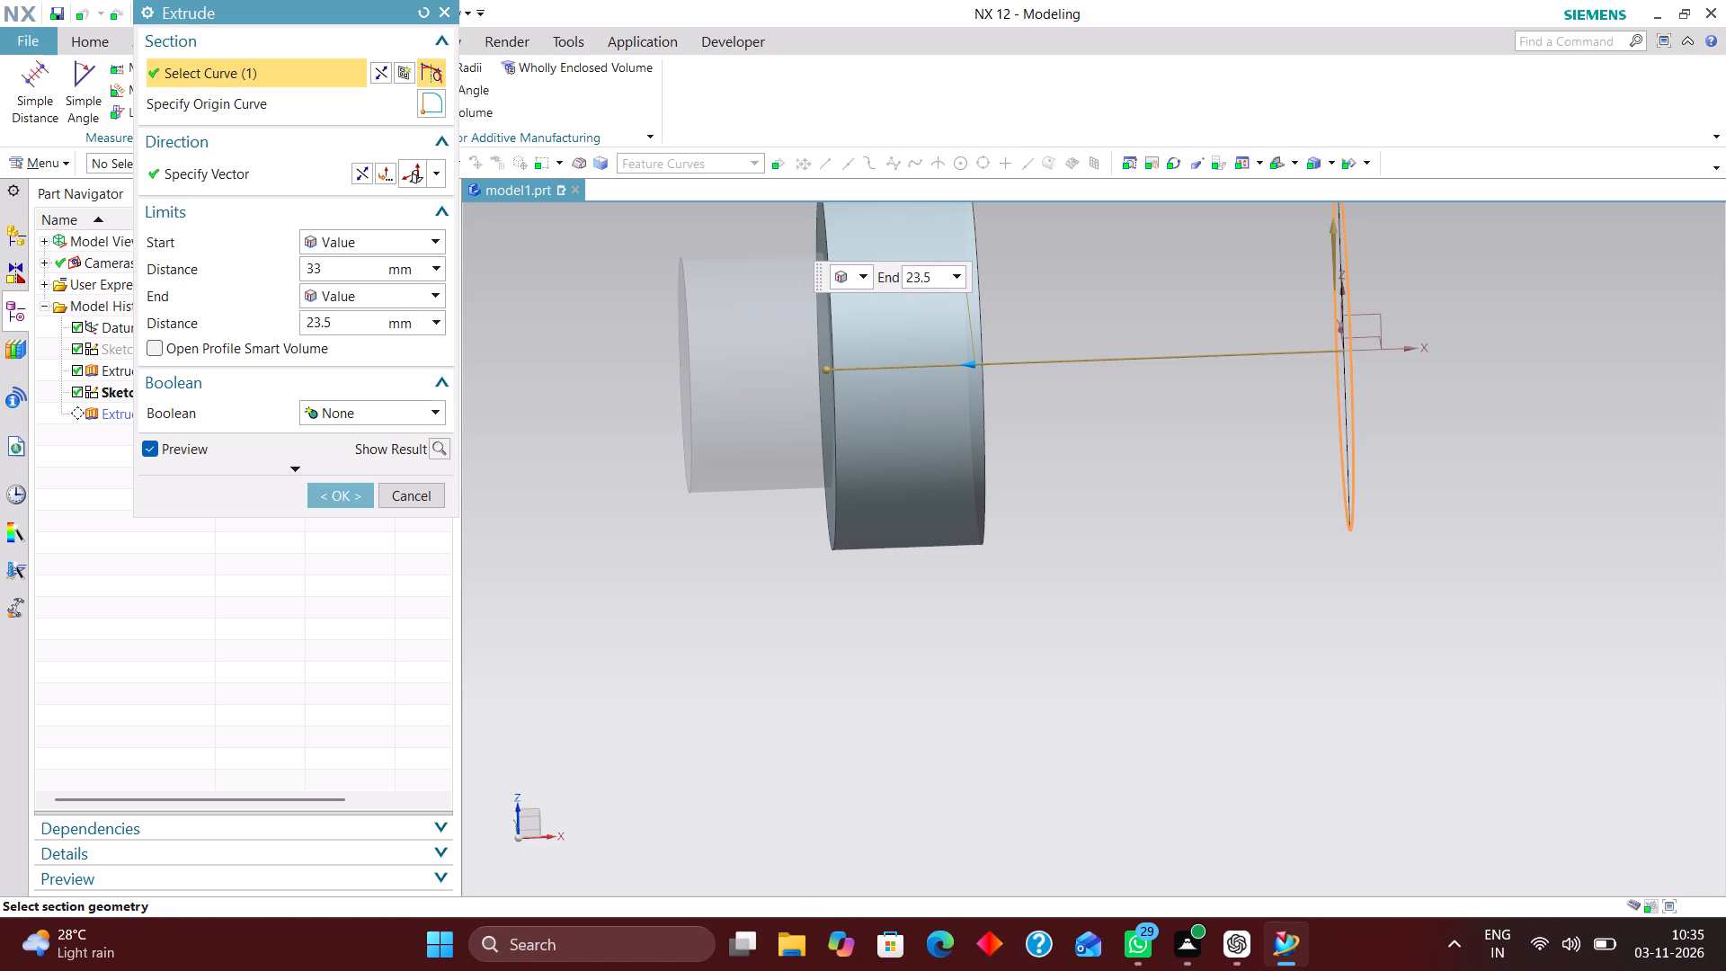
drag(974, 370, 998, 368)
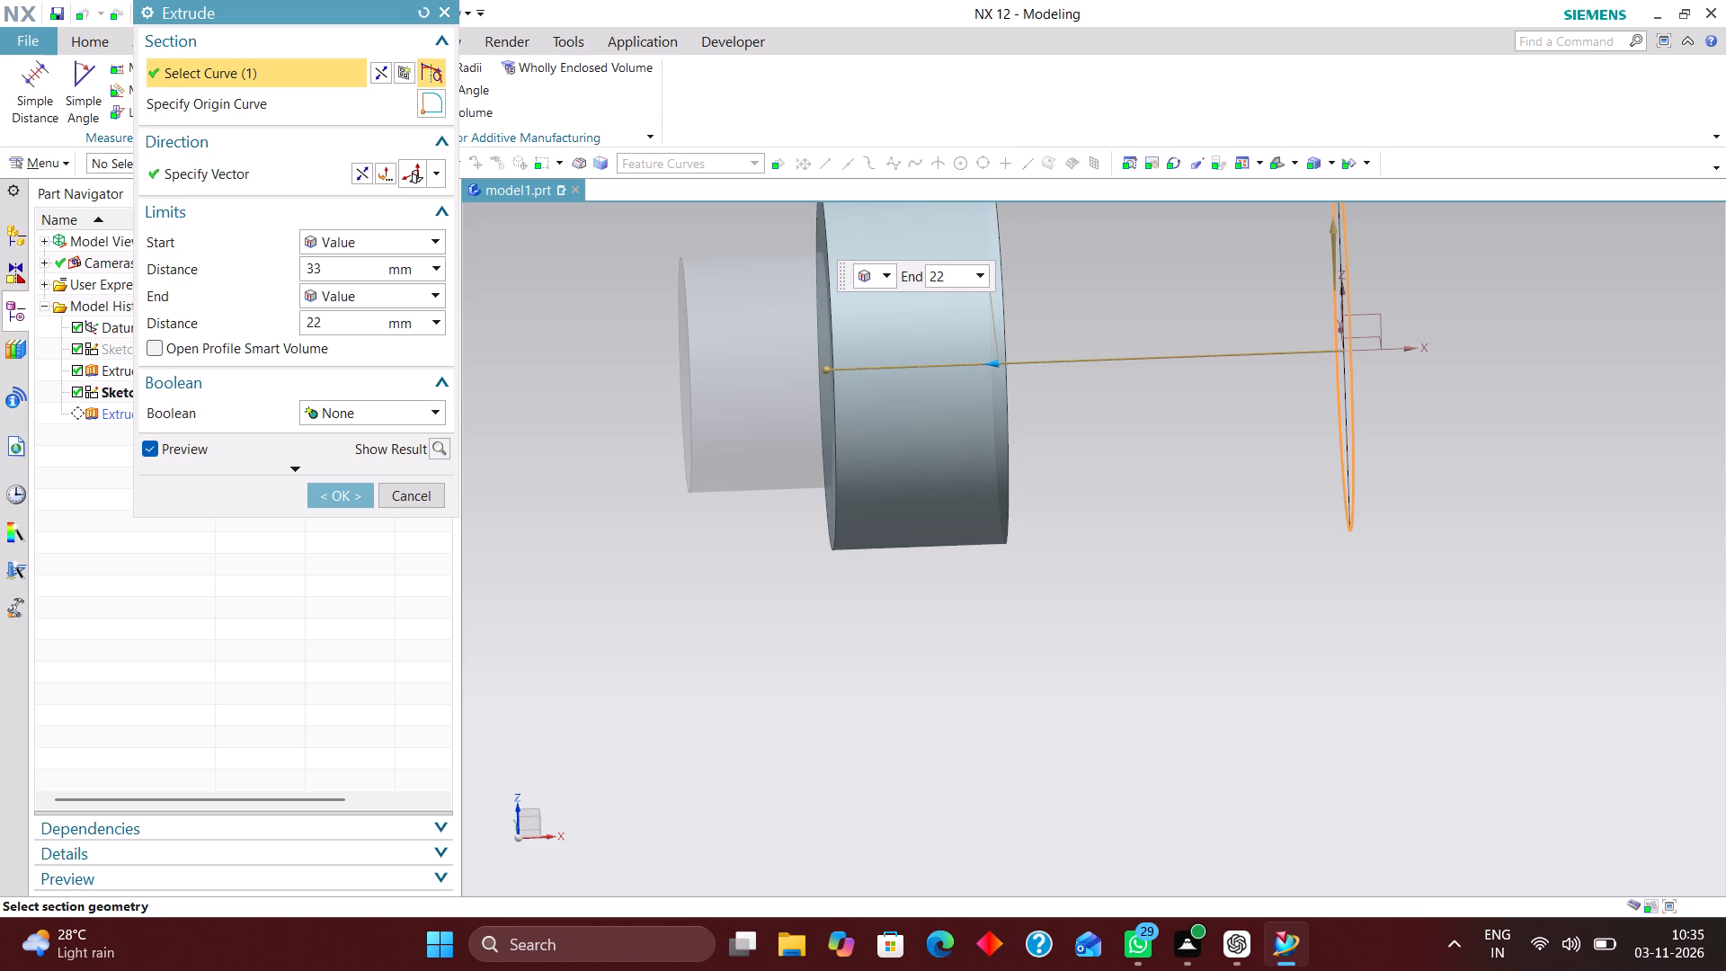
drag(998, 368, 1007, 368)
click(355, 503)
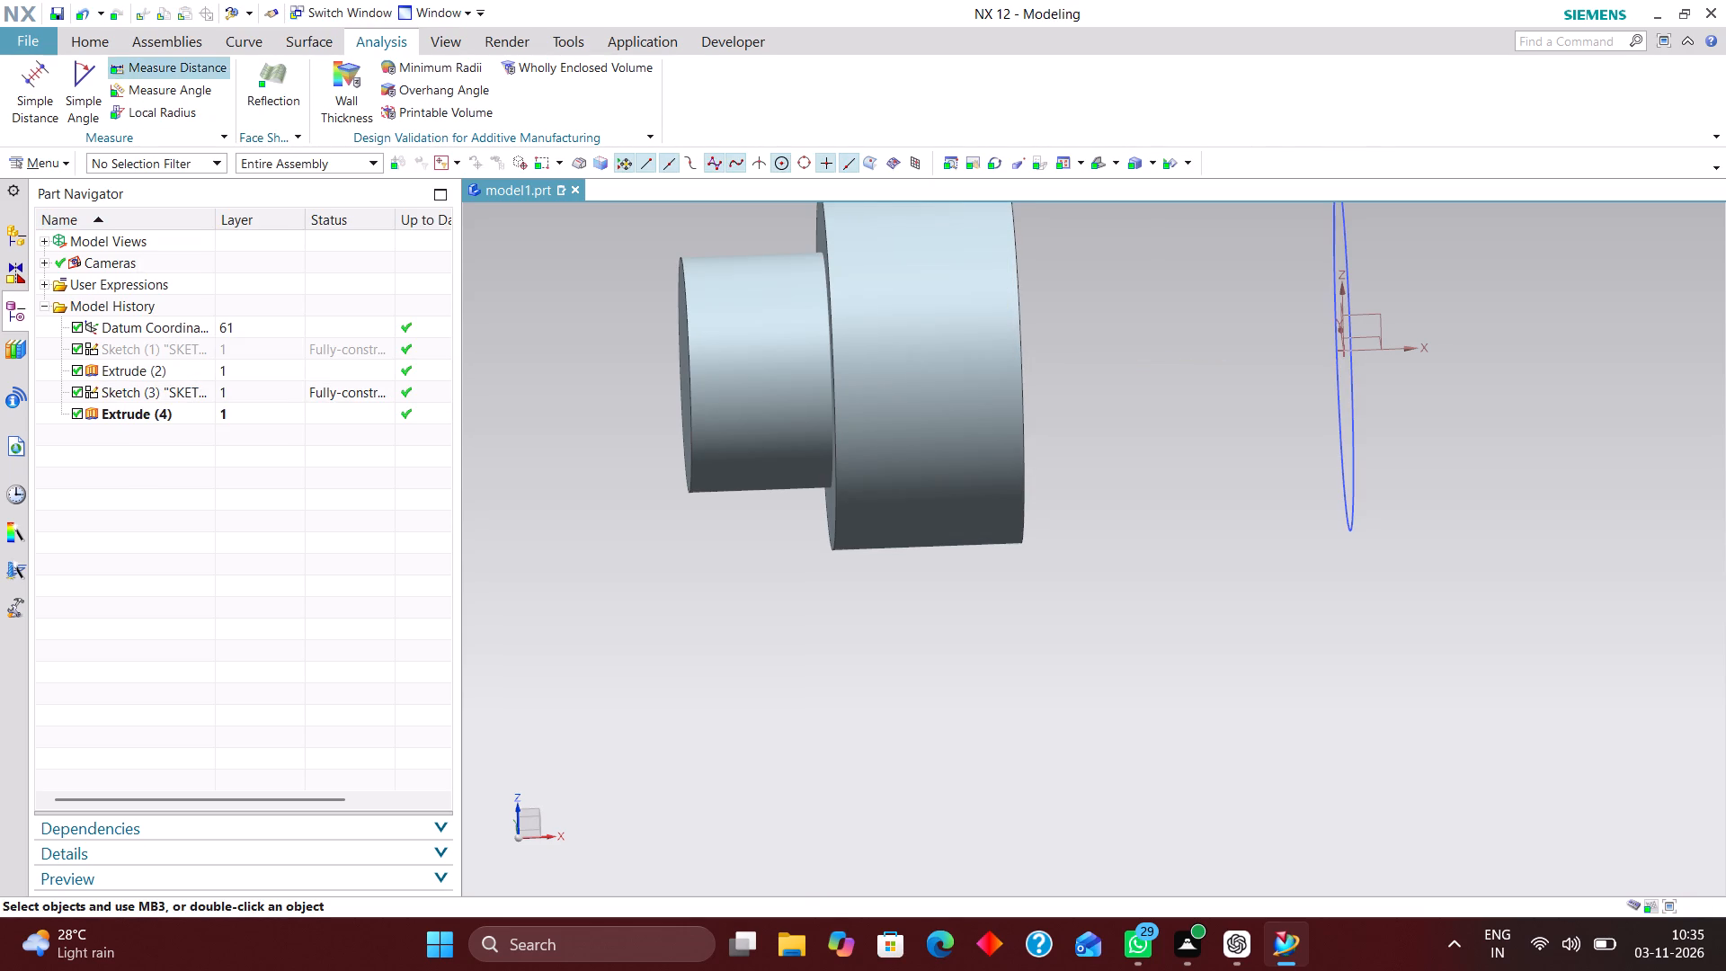
Measure the edited 23 mm section's length from one end face to the other.
click(42, 79)
middle_drag(849, 386, 930, 389)
click(966, 365)
middle_drag(1084, 388, 985, 394)
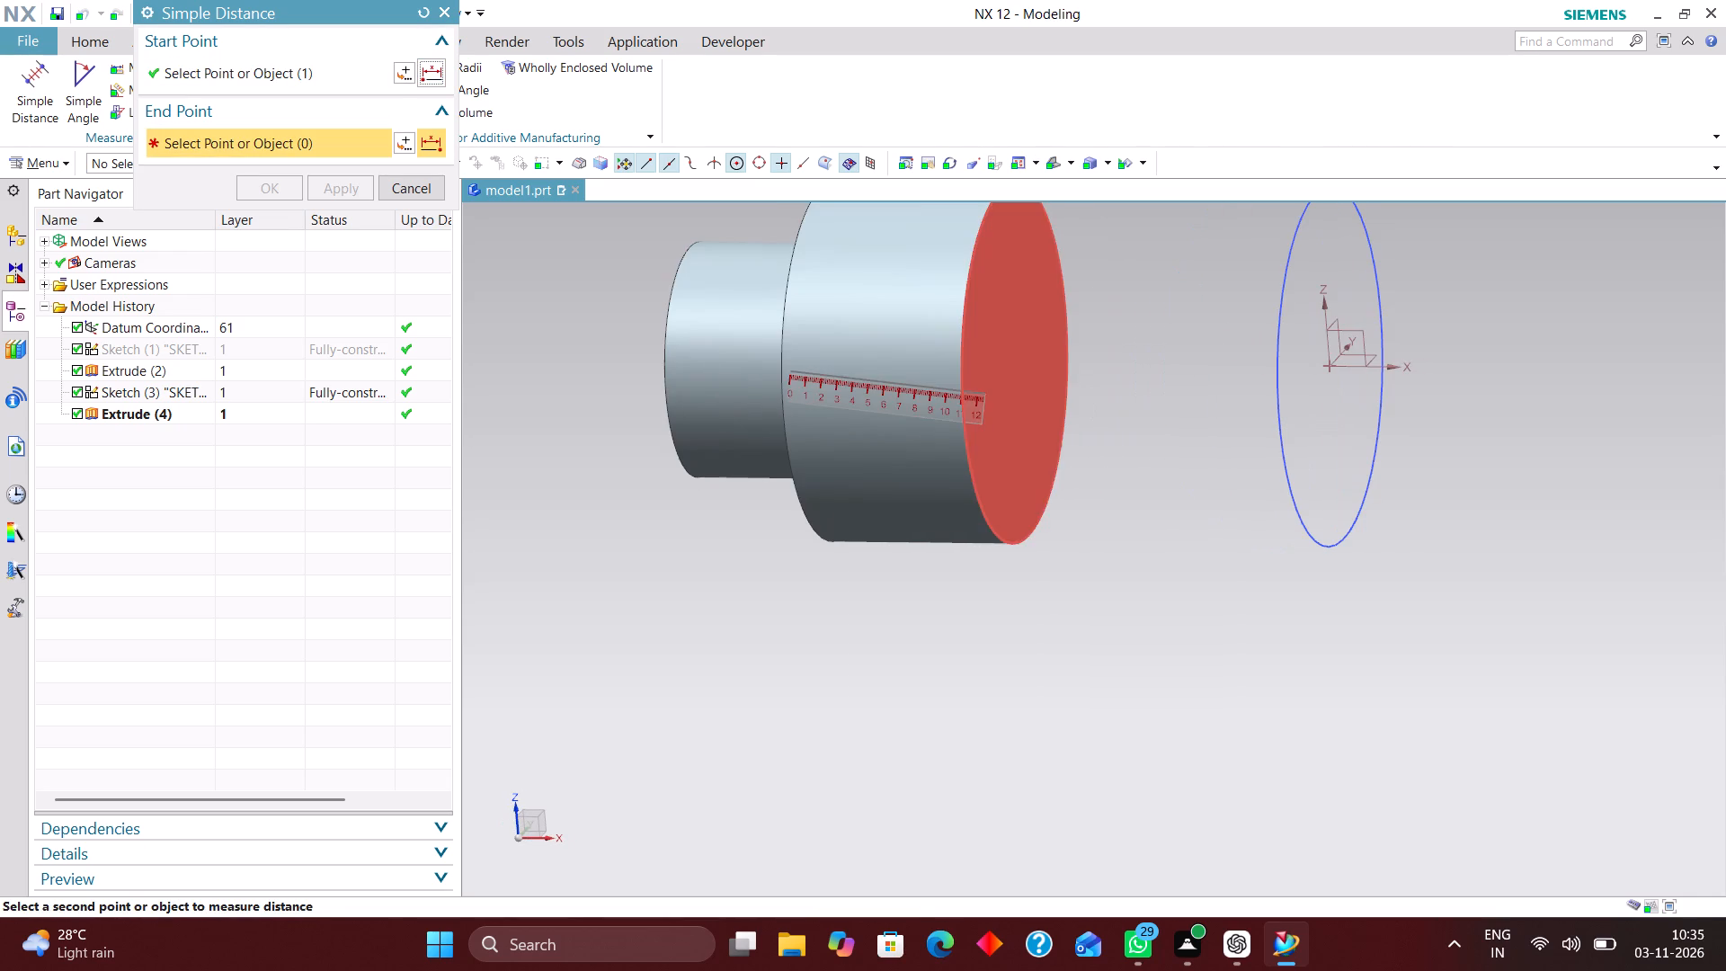
click(984, 373)
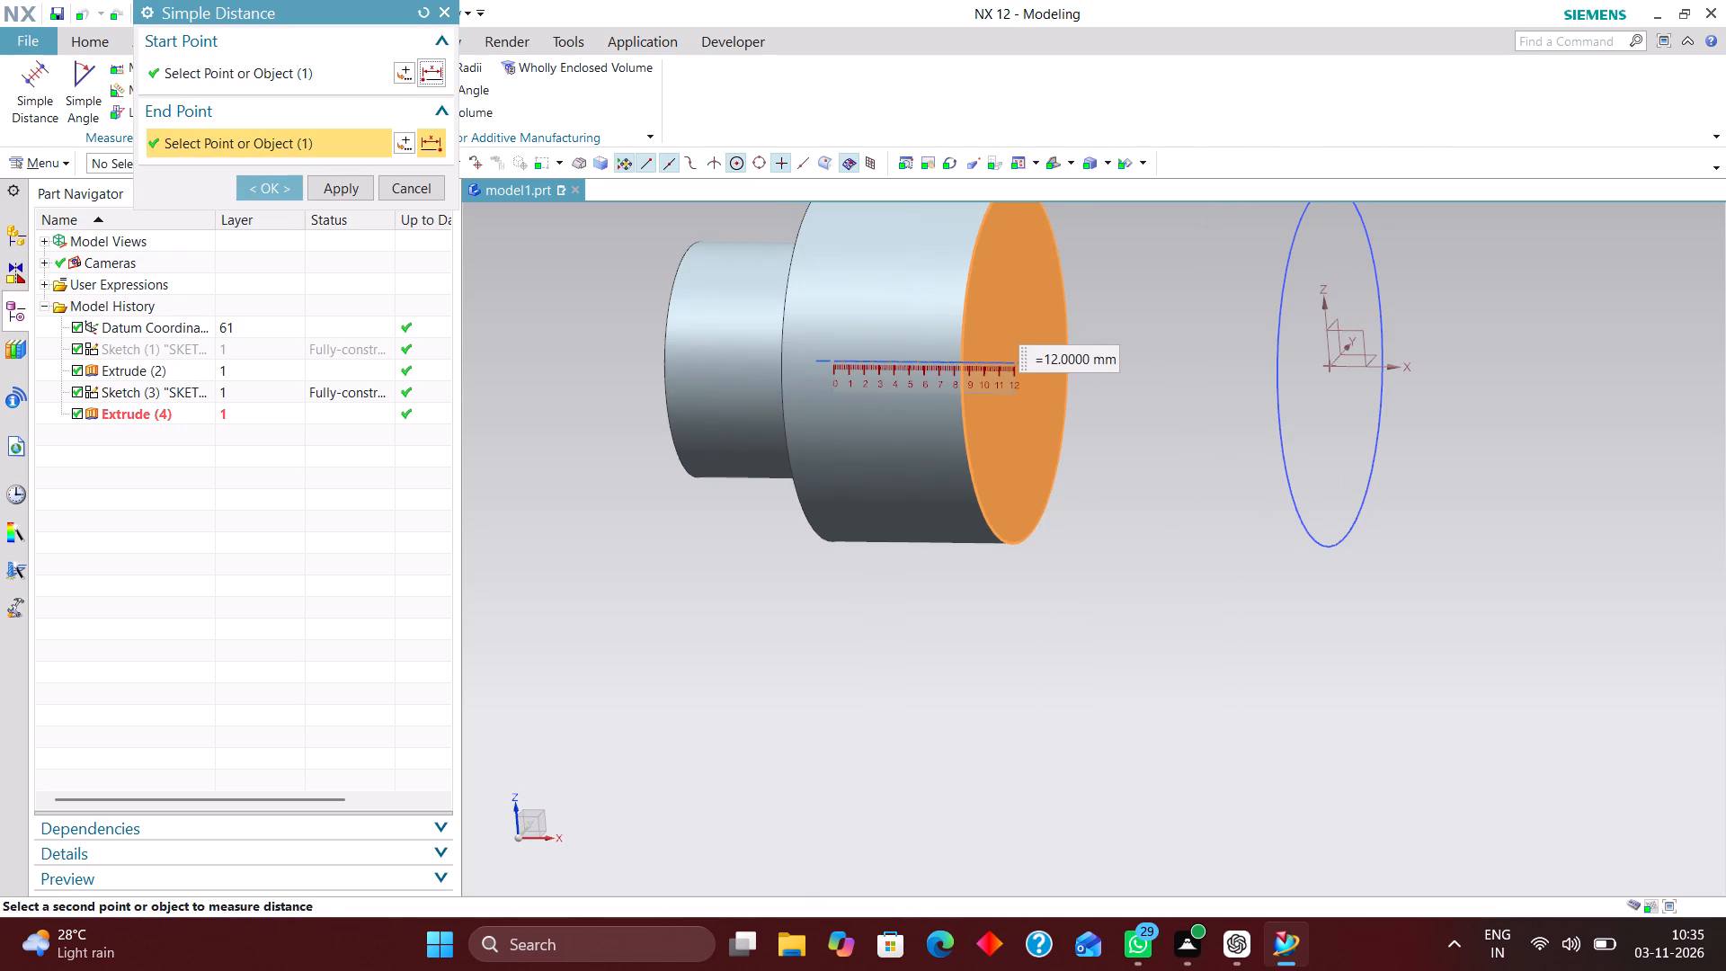
click(424, 192)
Edit the 23 mm section's extrusion again and set its end distance to 19 mm.
double_click(871, 325)
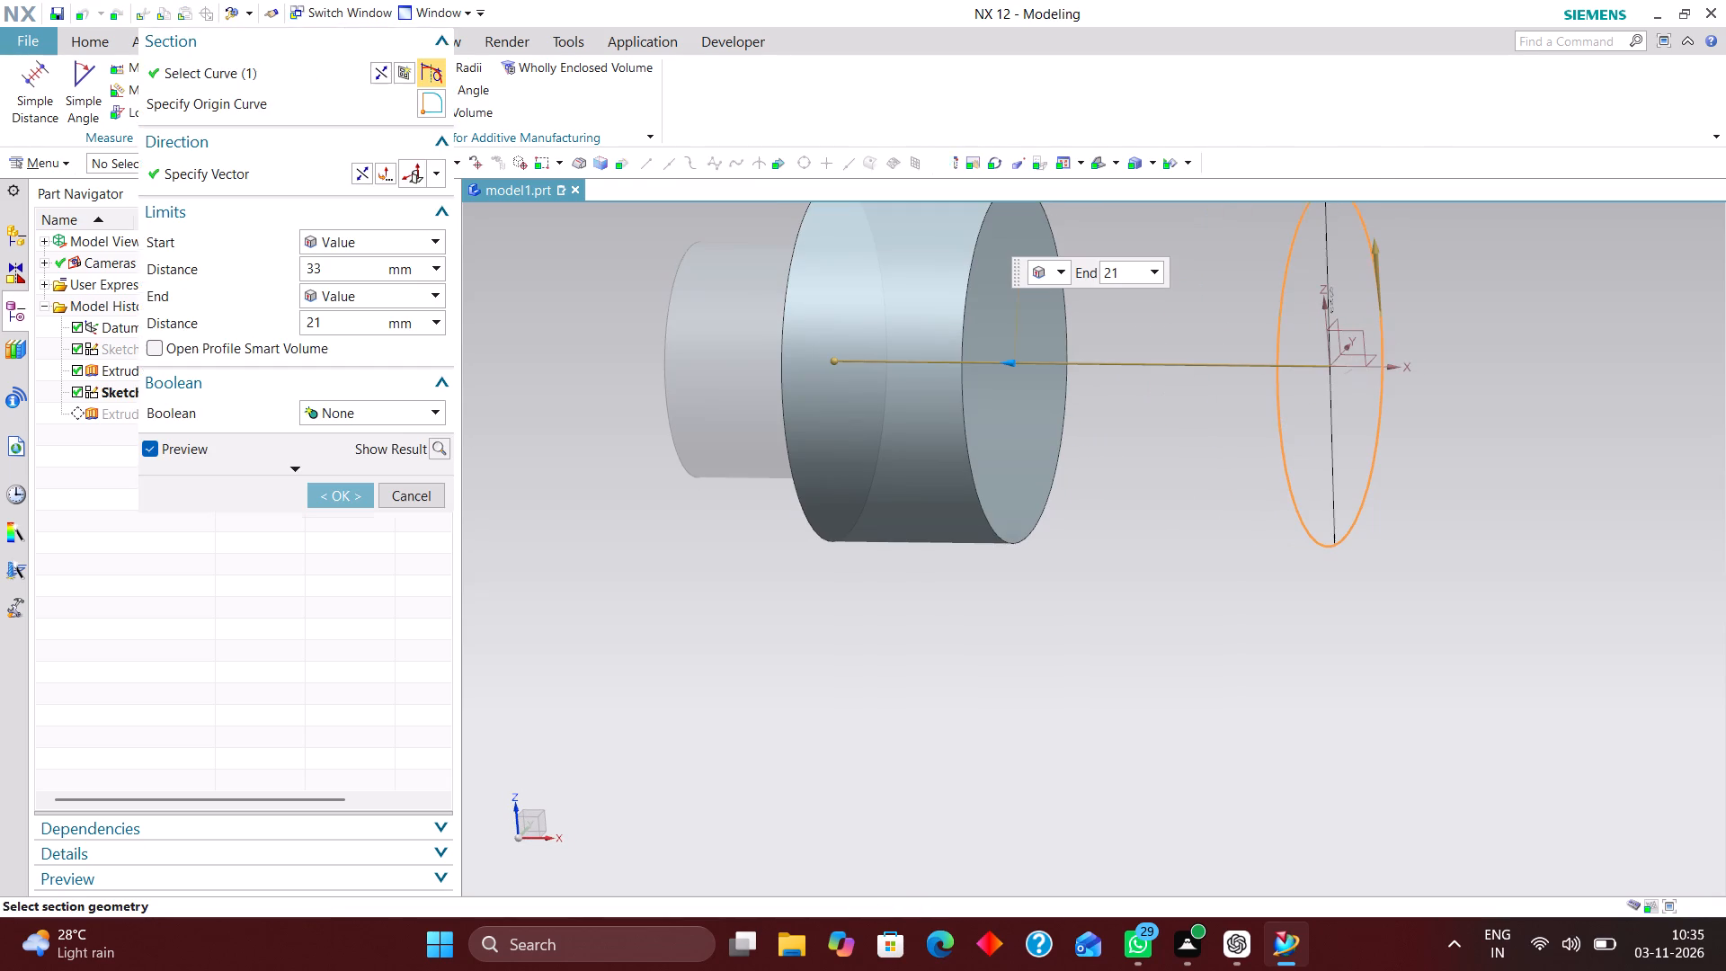
drag(1017, 362, 1025, 364)
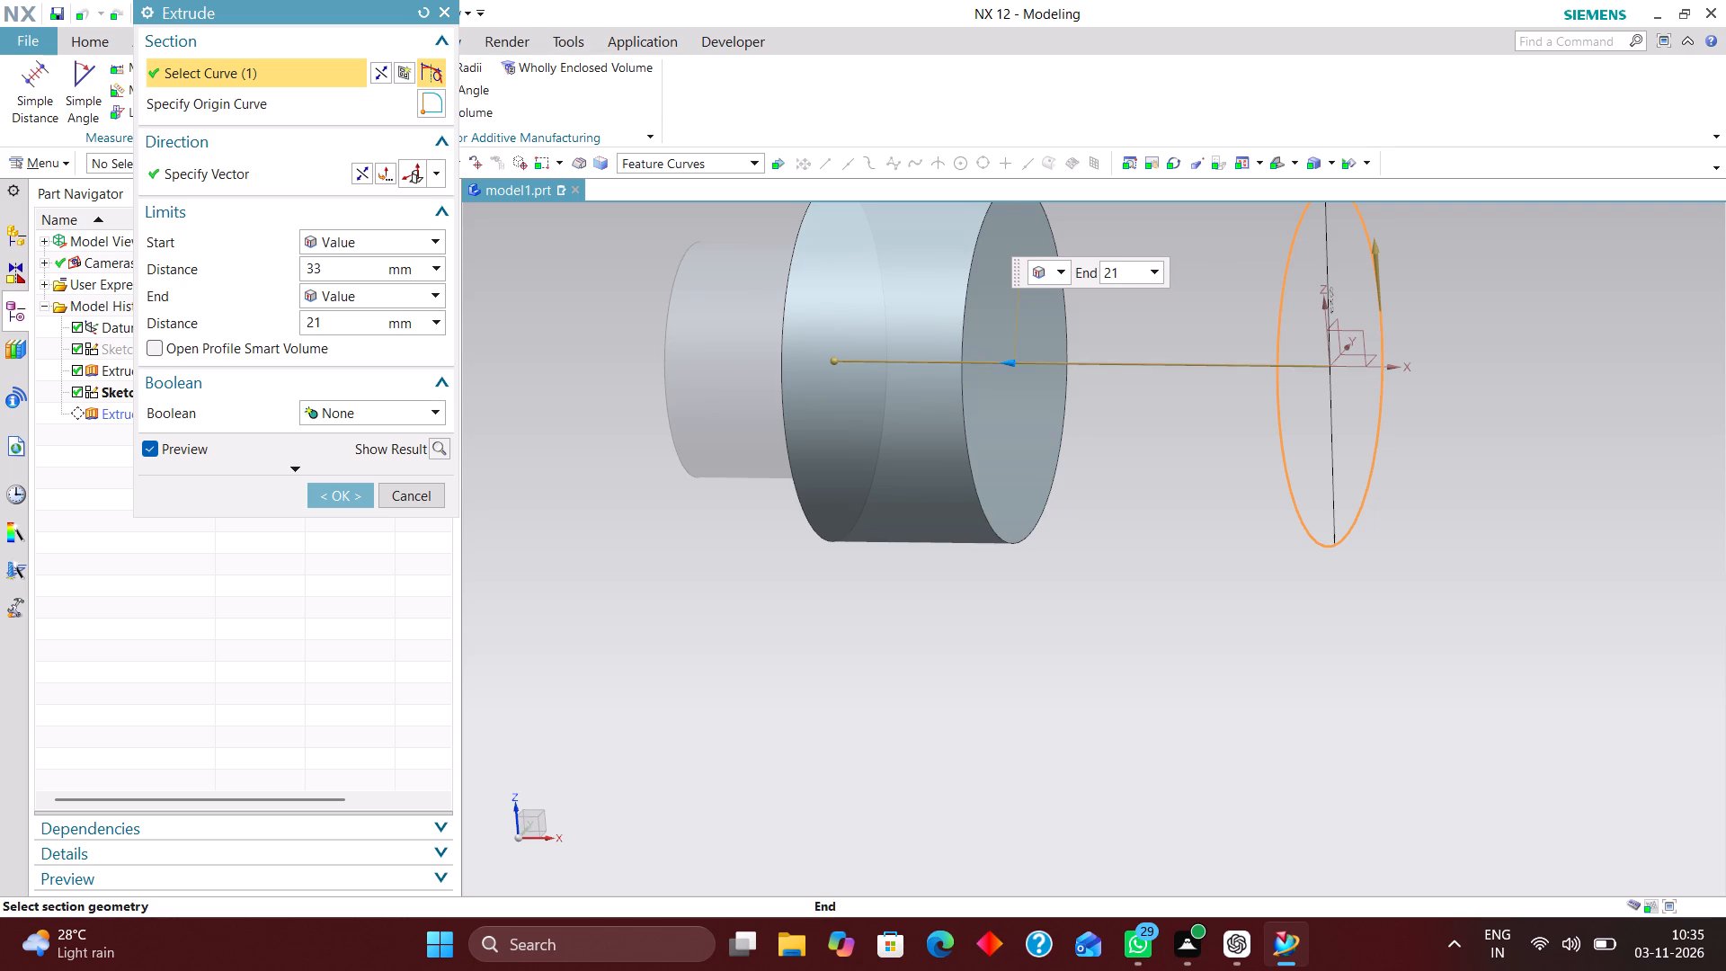
drag(1025, 364, 1045, 367)
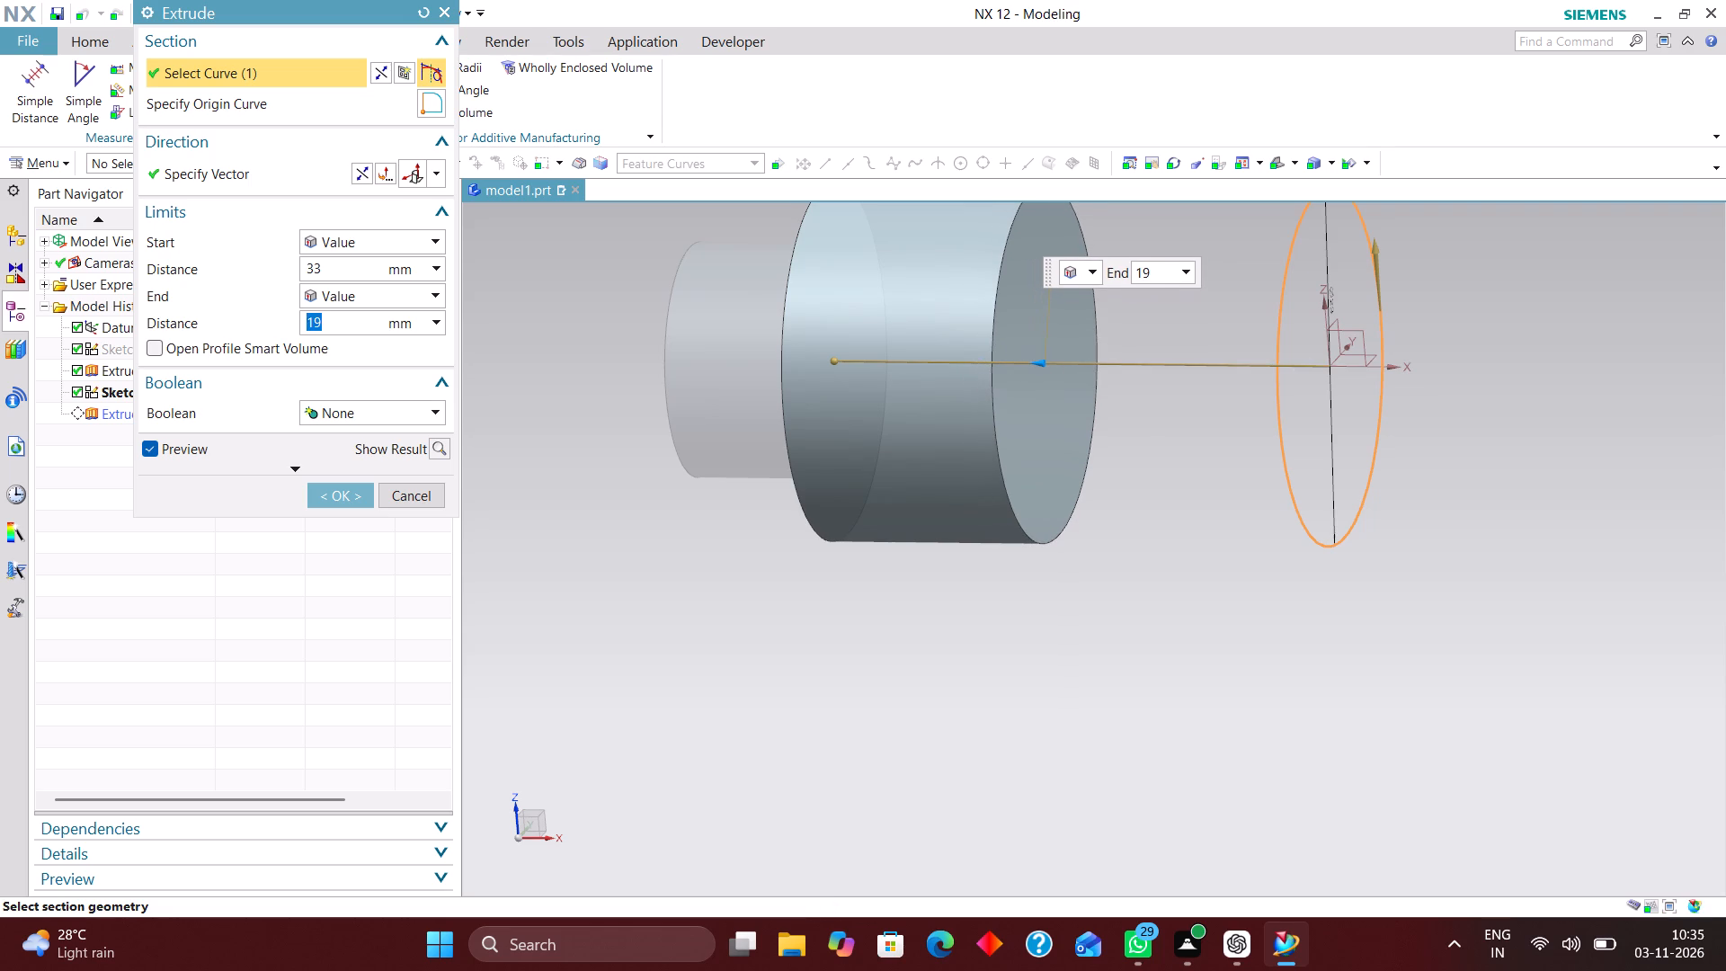
click(357, 497)
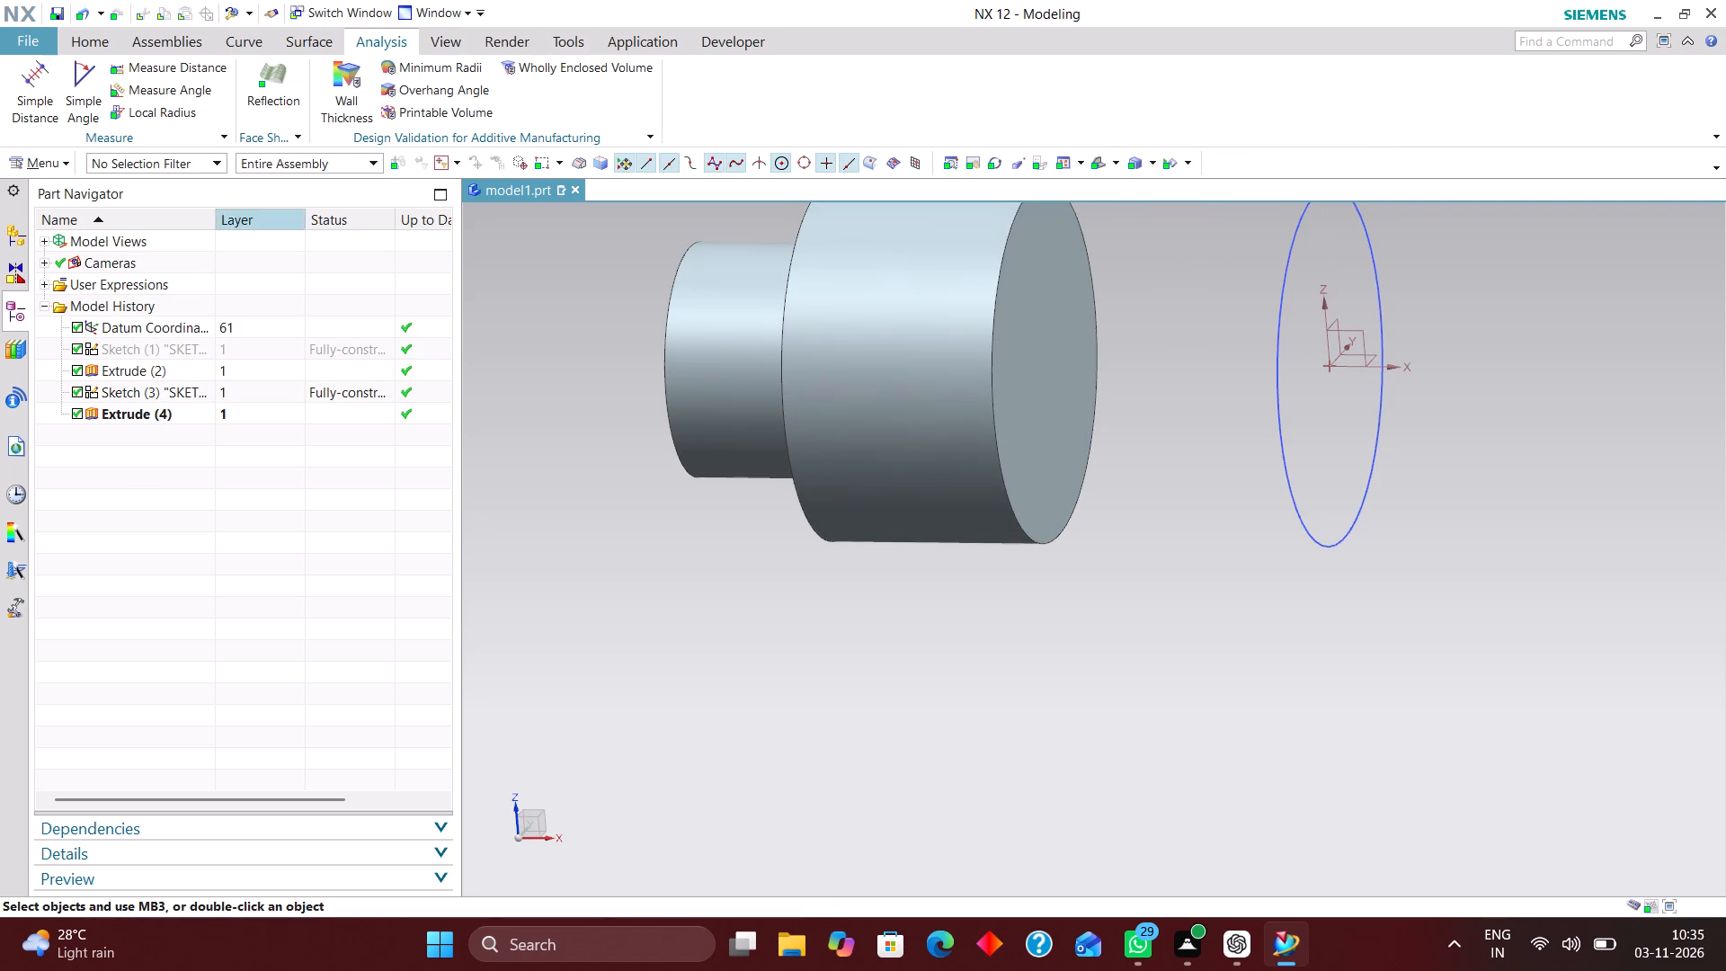
Measure the distance between the 23 mm section's two end faces again.
click(50, 89)
middle_drag(837, 439, 977, 436)
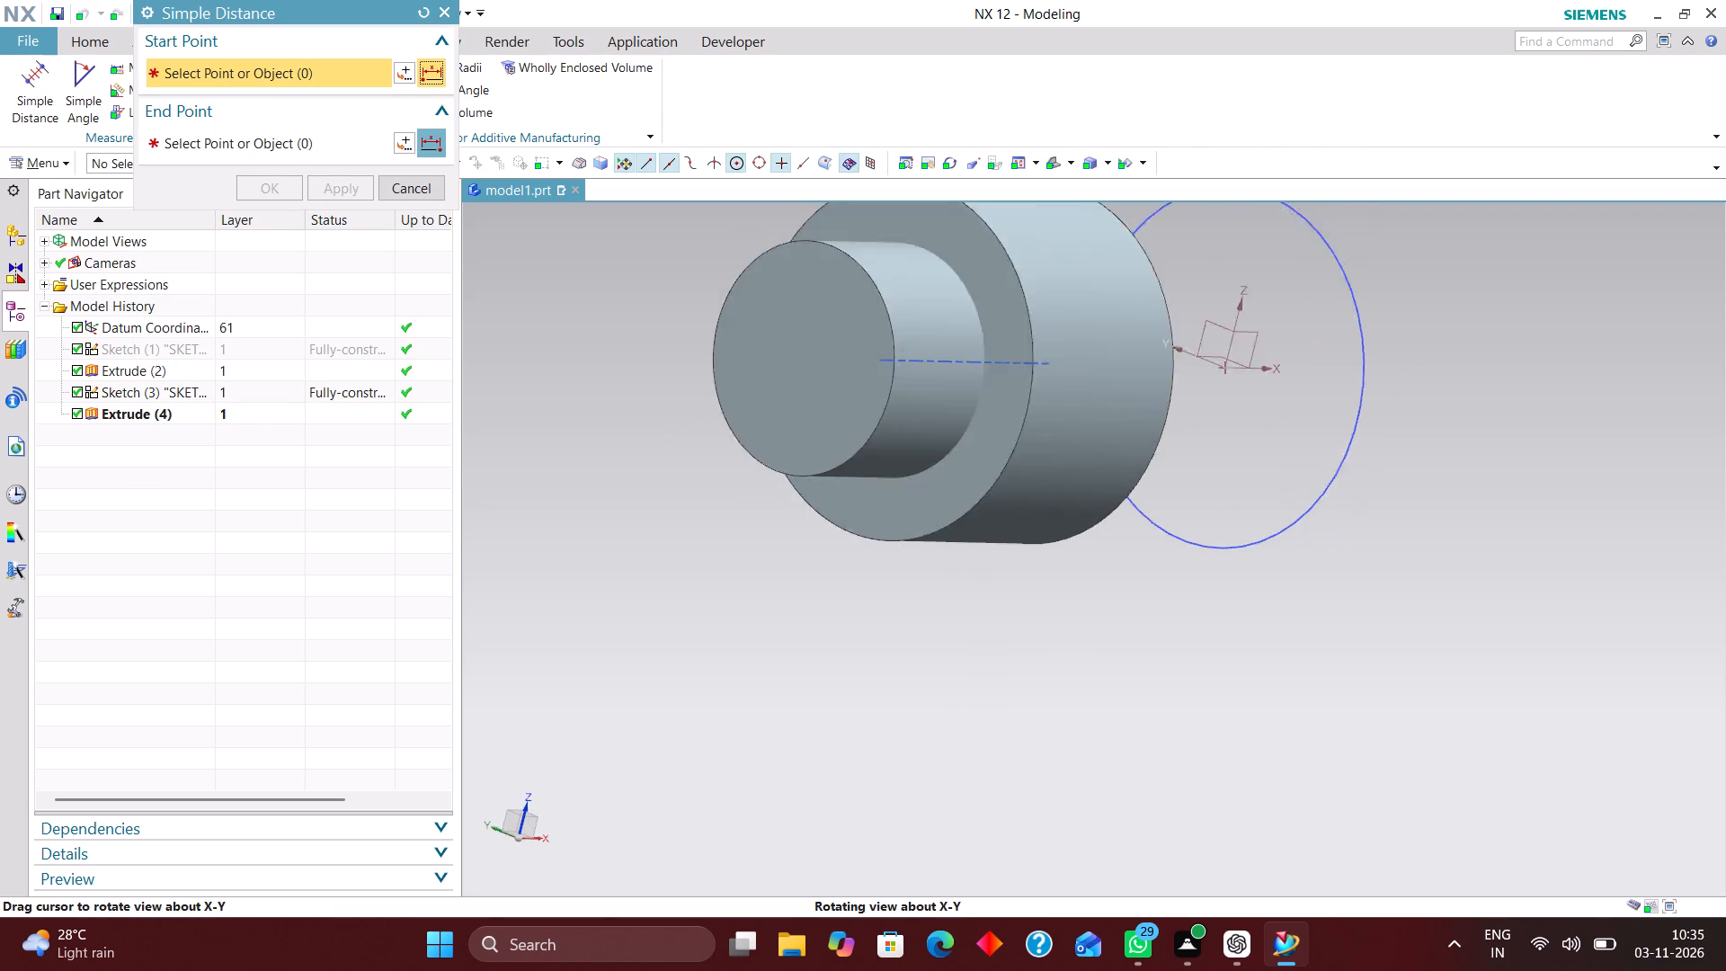
middle_drag(977, 436, 965, 438)
click(996, 430)
middle_drag(1133, 468, 1024, 492)
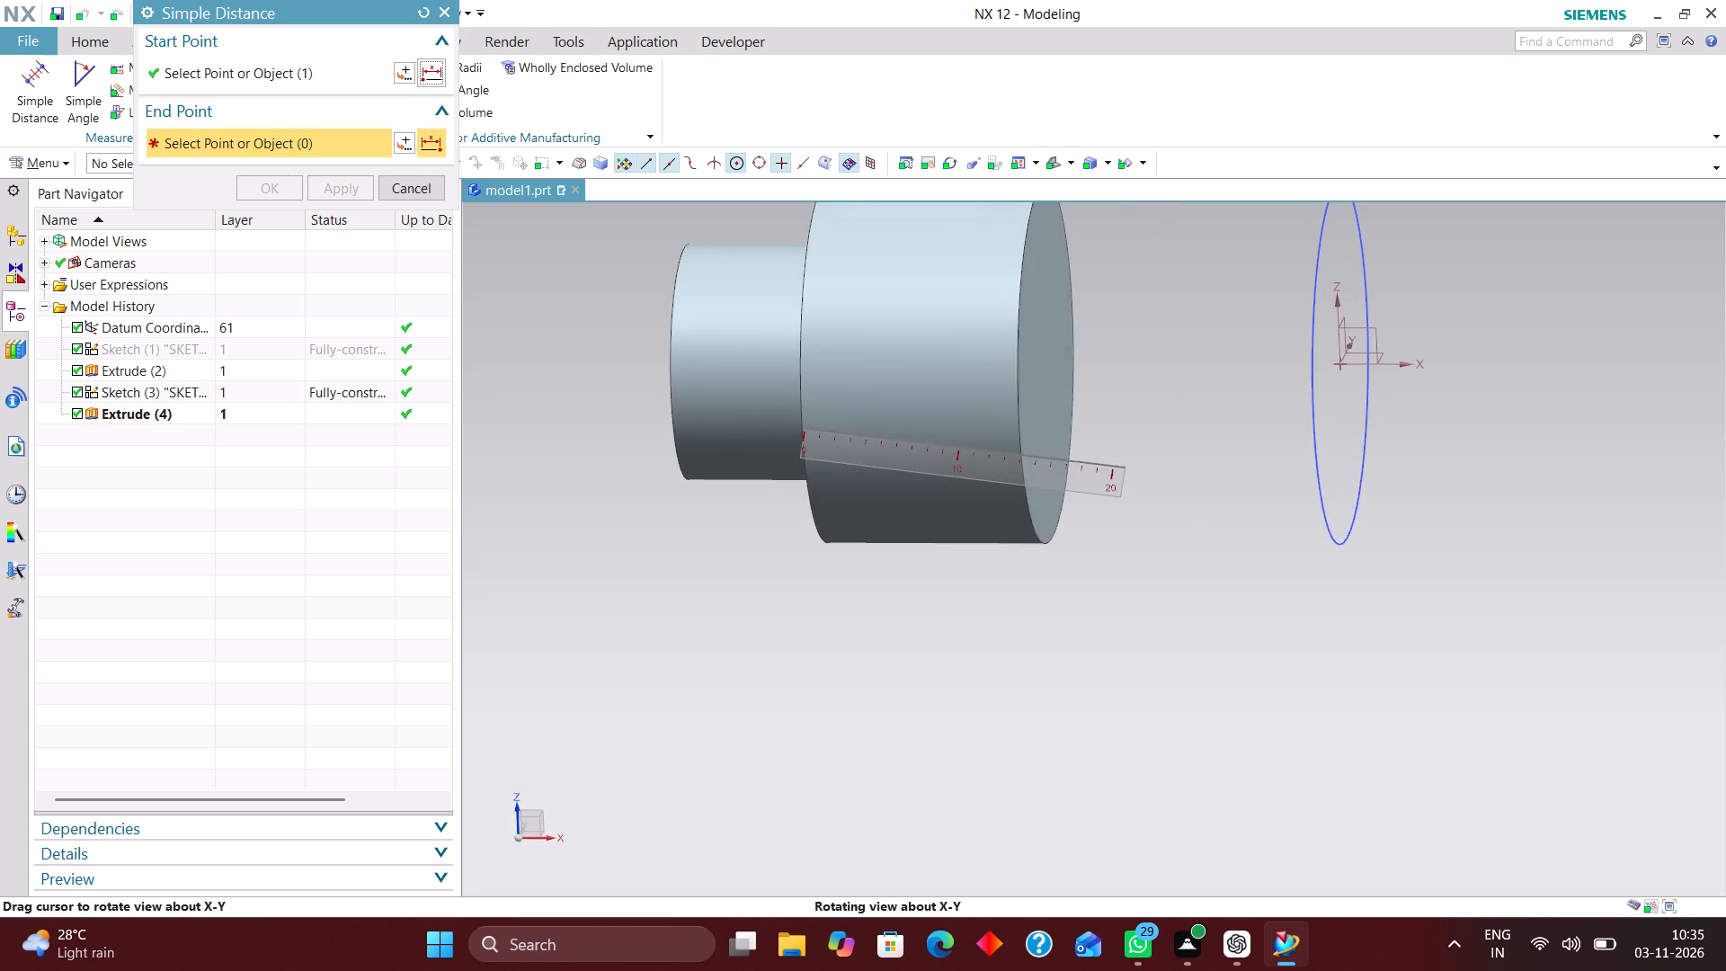
middle_drag(1024, 492, 1023, 492)
click(1036, 405)
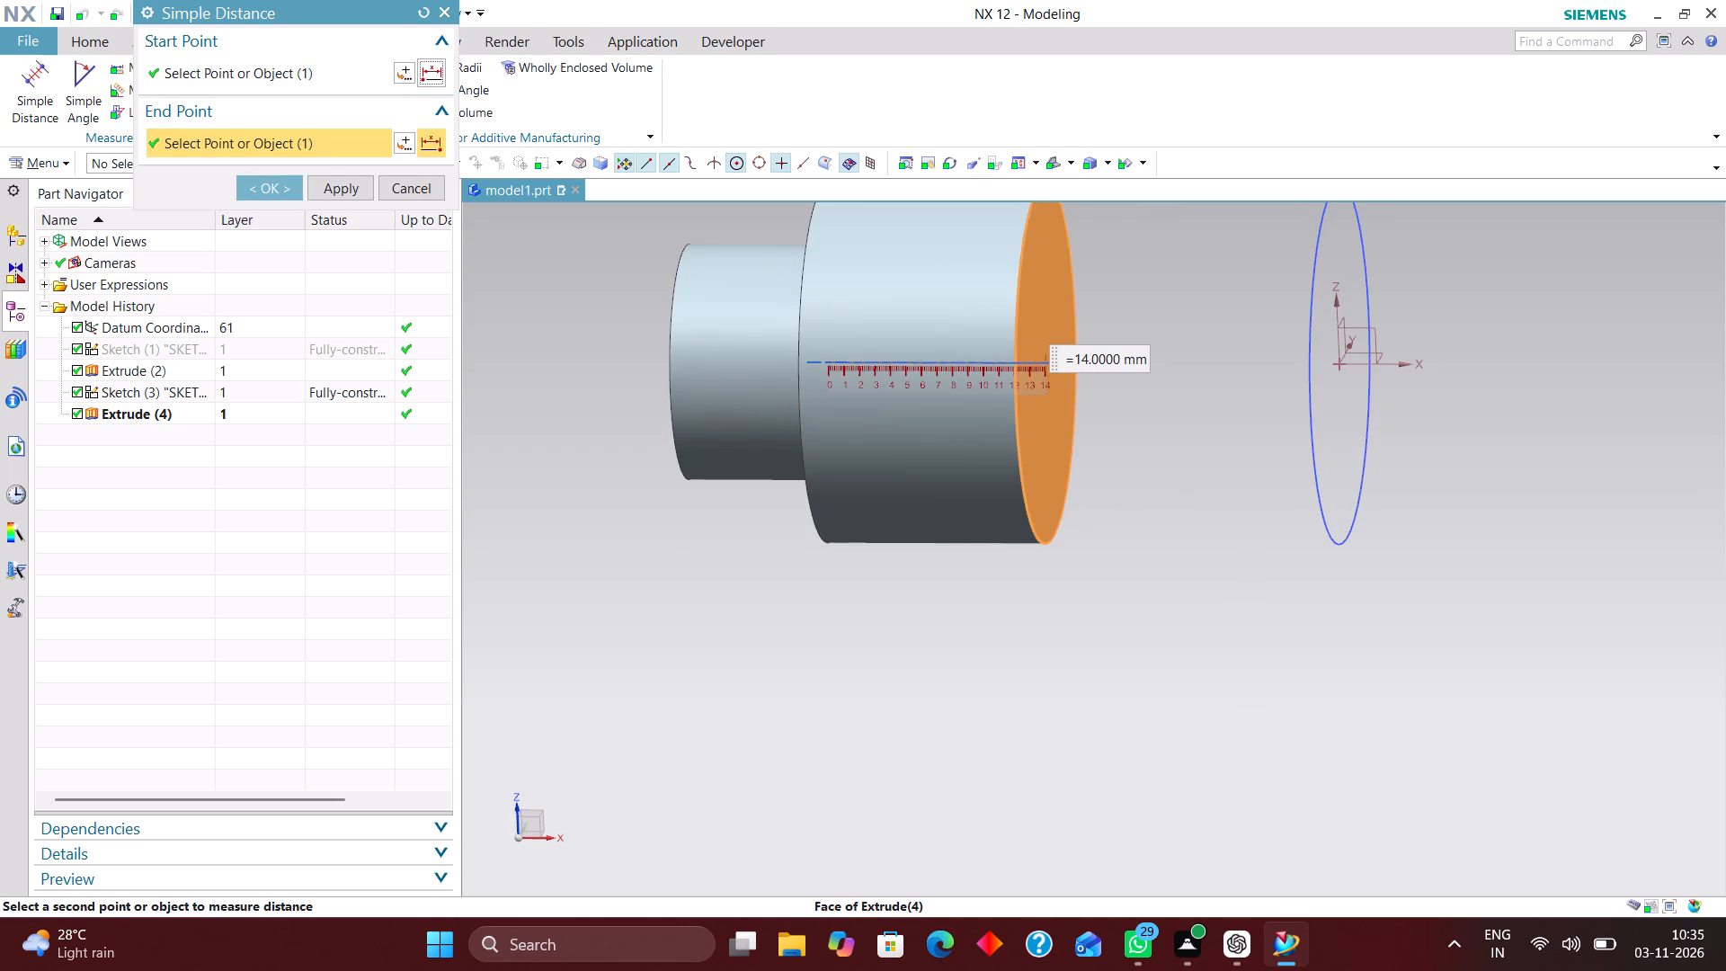
click(424, 185)
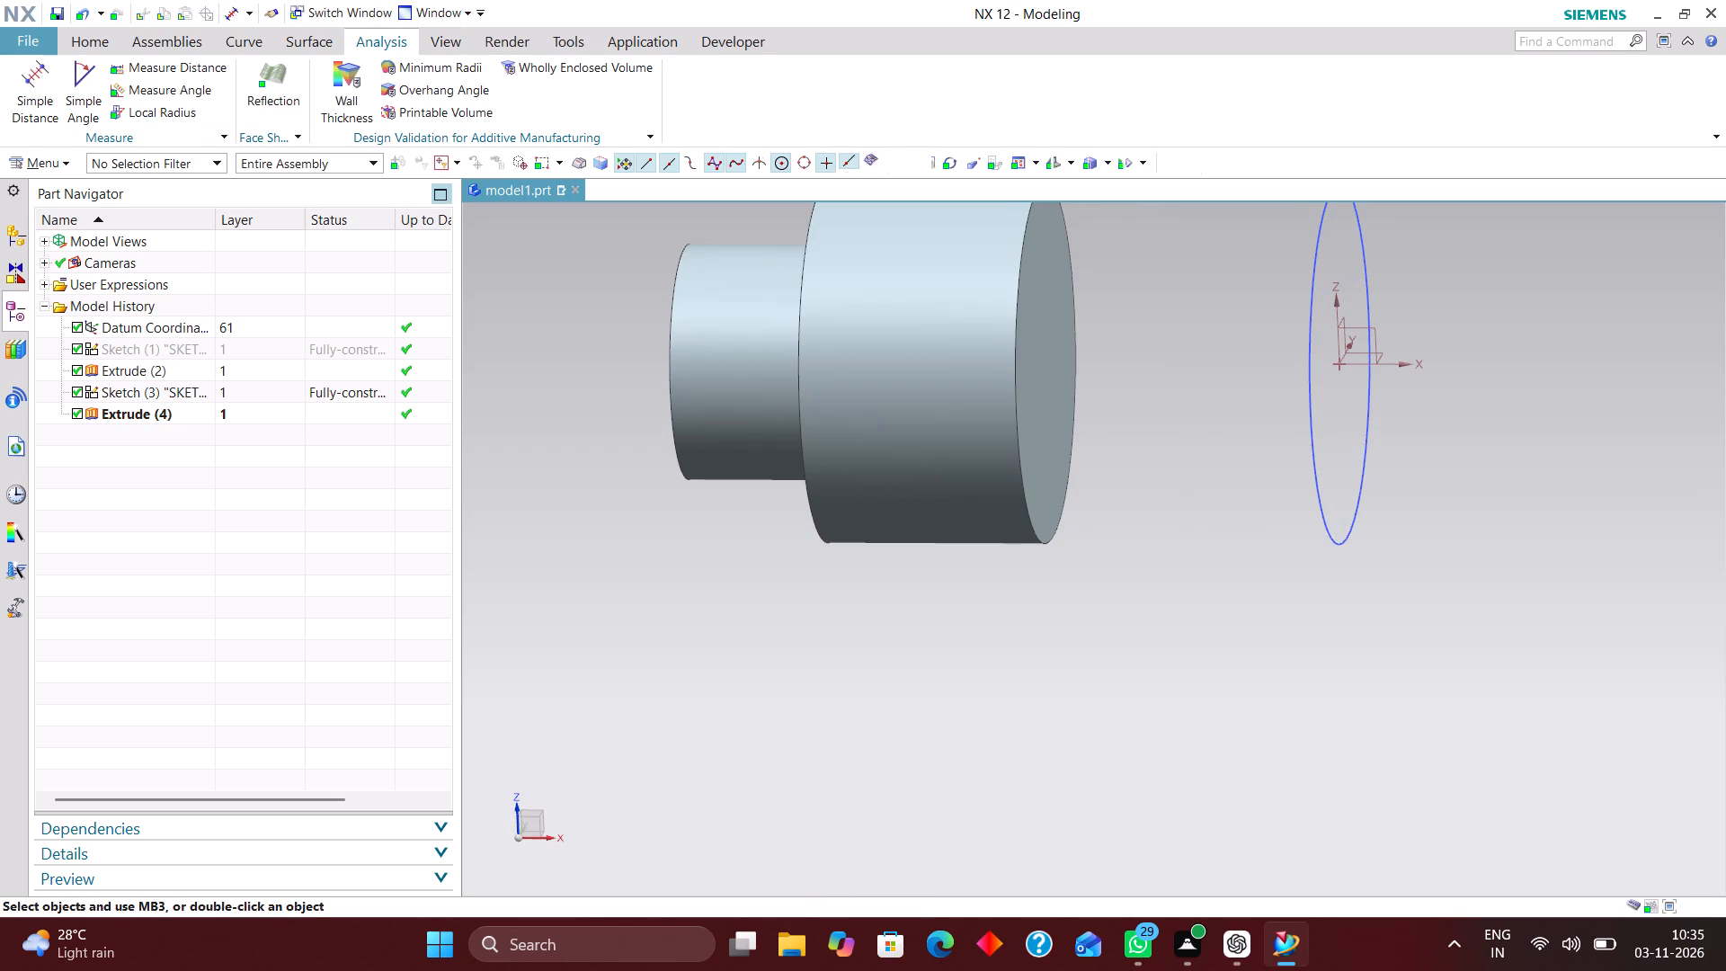
Unite the 23 mm diameter section with the 15 mm section, using the 15 mm body as target.
click(92, 40)
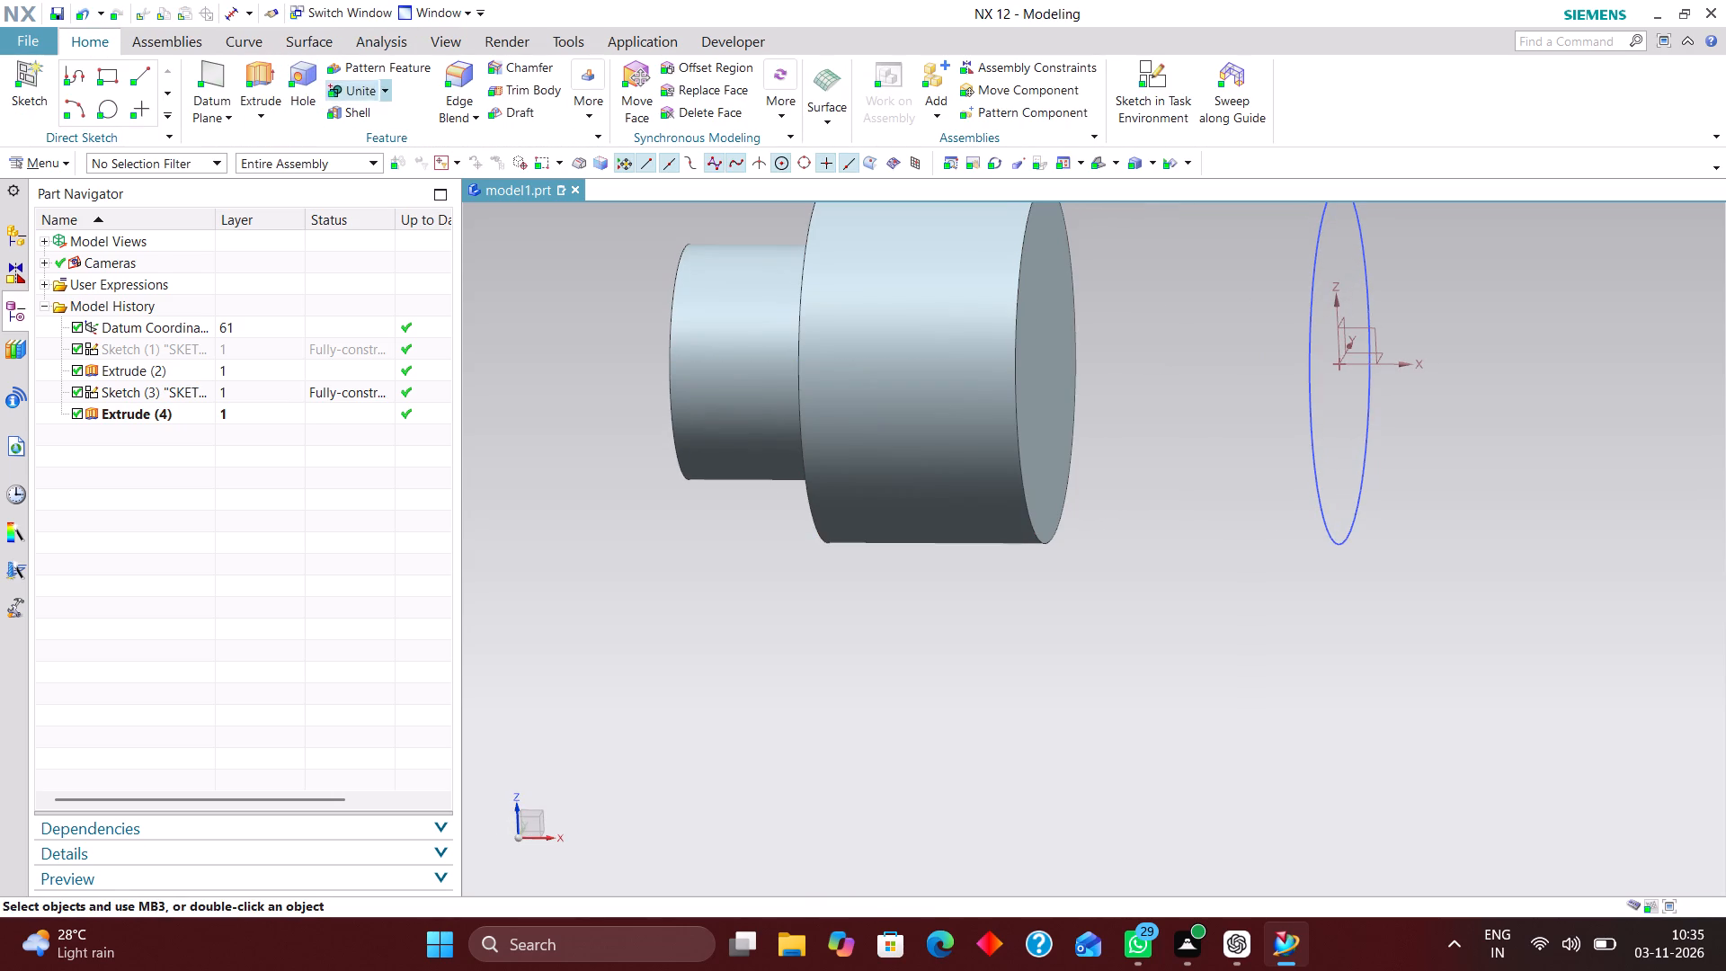
click(352, 90)
click(783, 381)
click(922, 386)
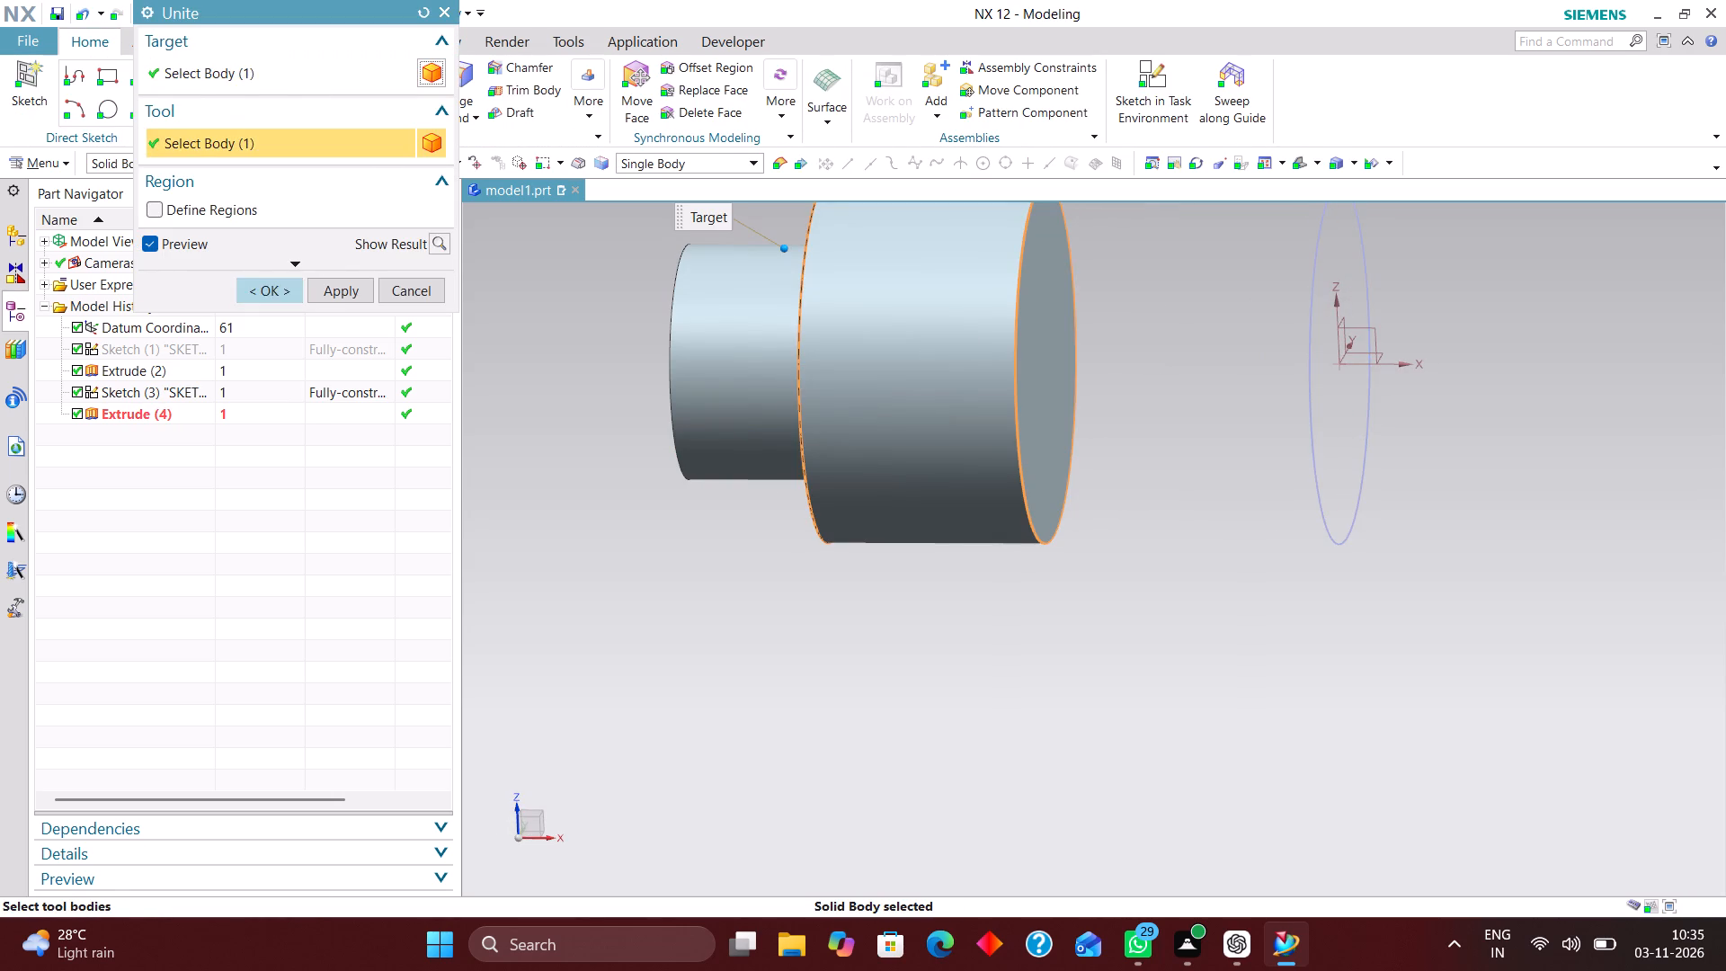
click(262, 288)
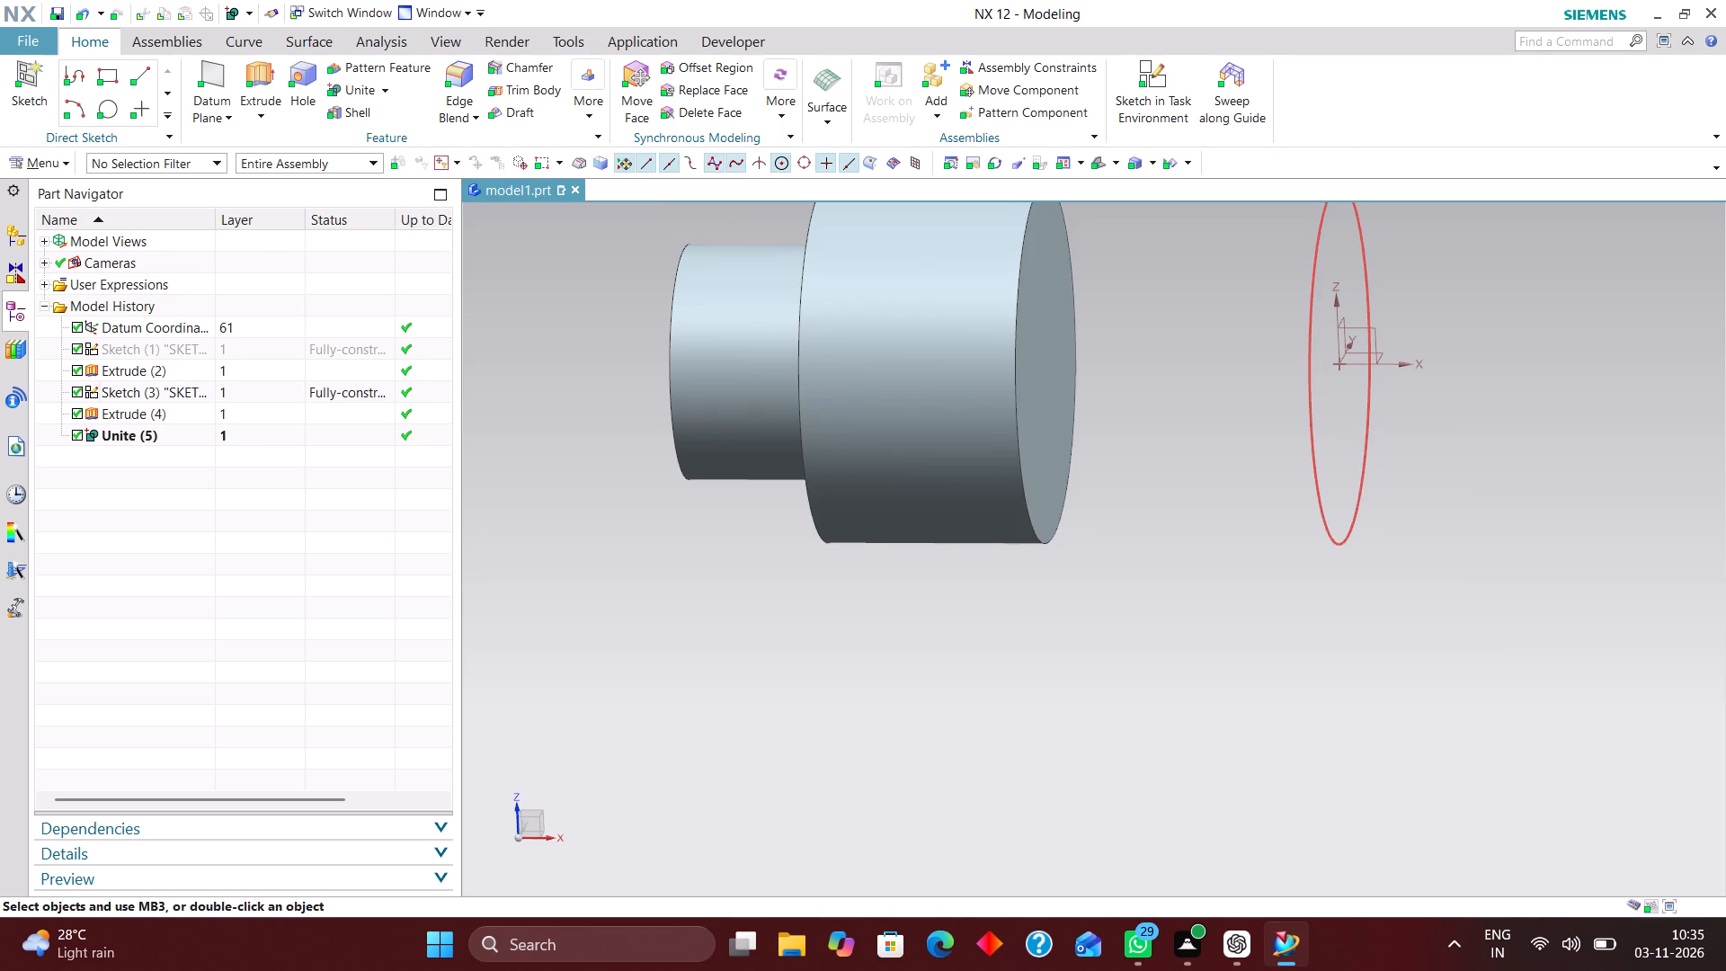
Hide the 23 mm section's circle sketch at the datum origin.
right_drag(1316, 464, 1298, 571)
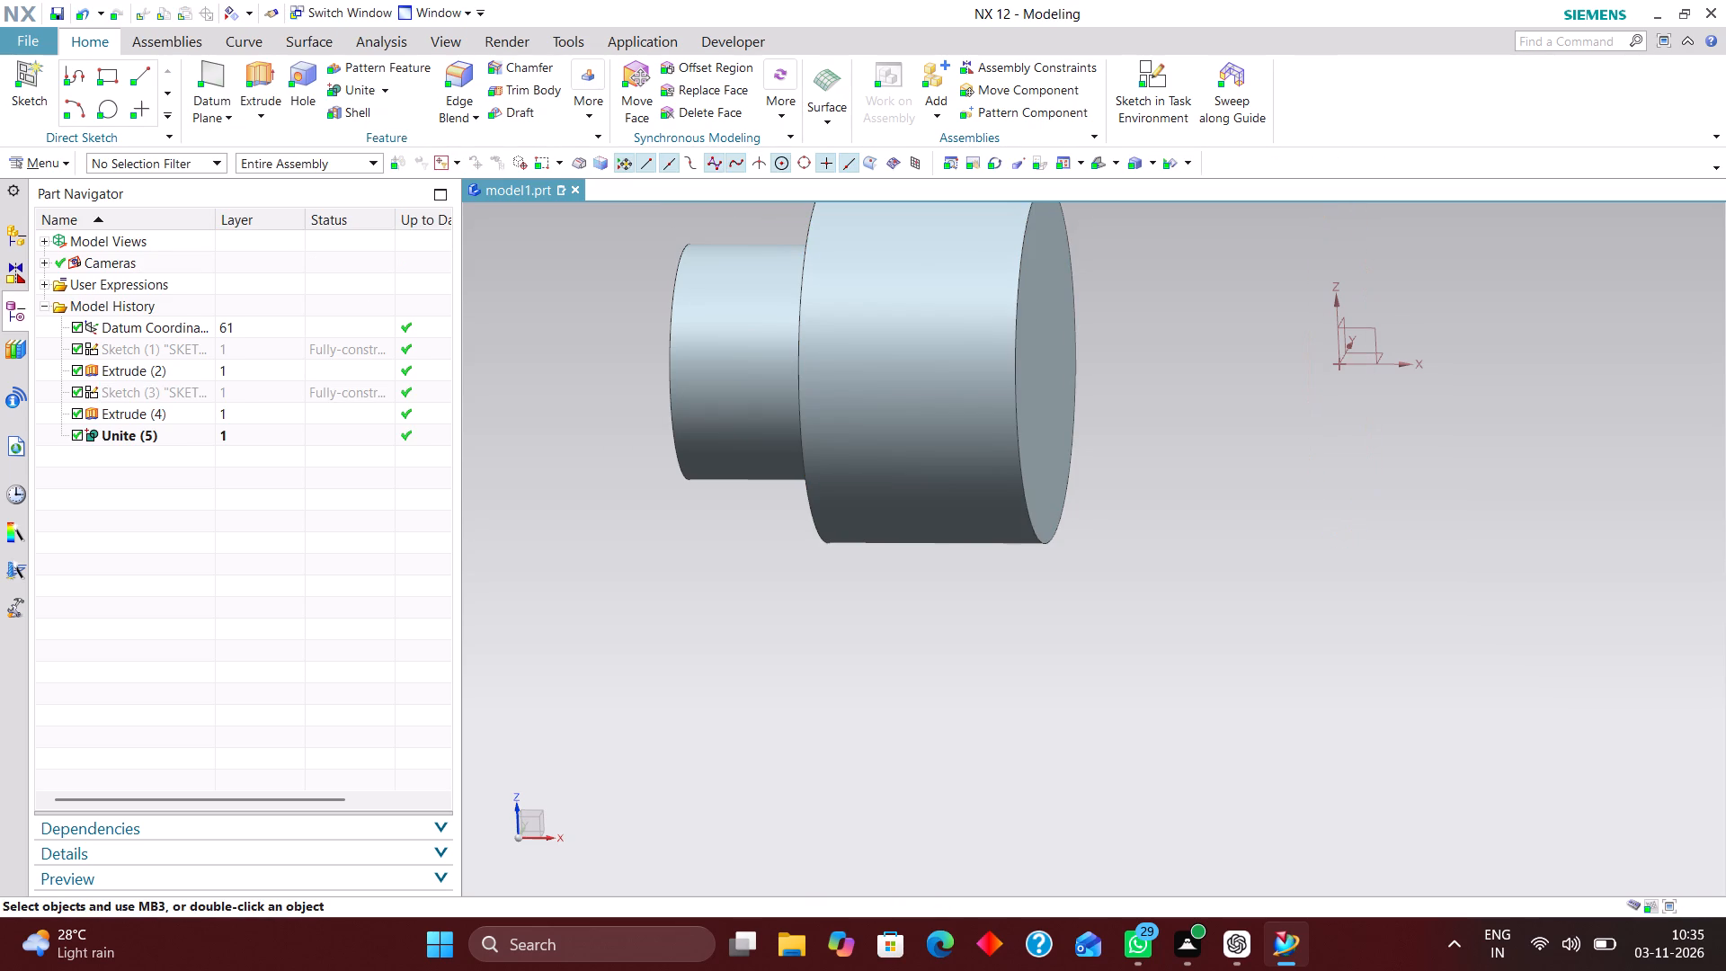
Sketch a 40 mm diameter circle centred at the origin on the datum YZ plane and finish the sketch.
key(End)
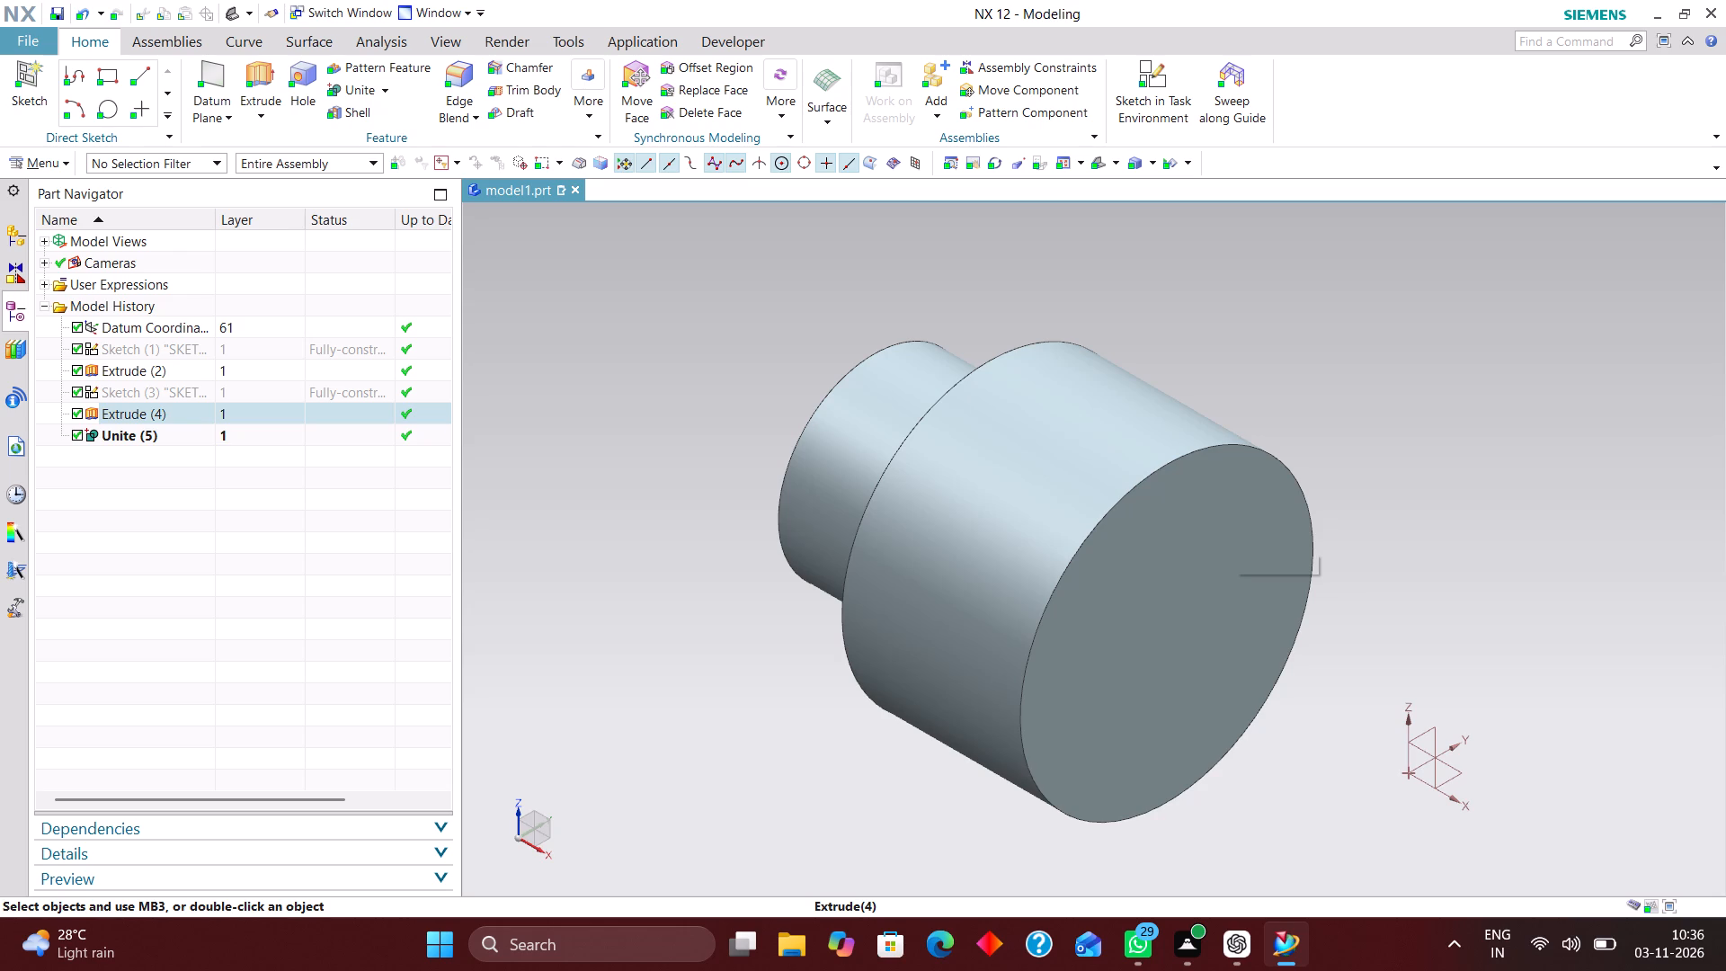
scroll(915, 416, down, 3)
click(1160, 67)
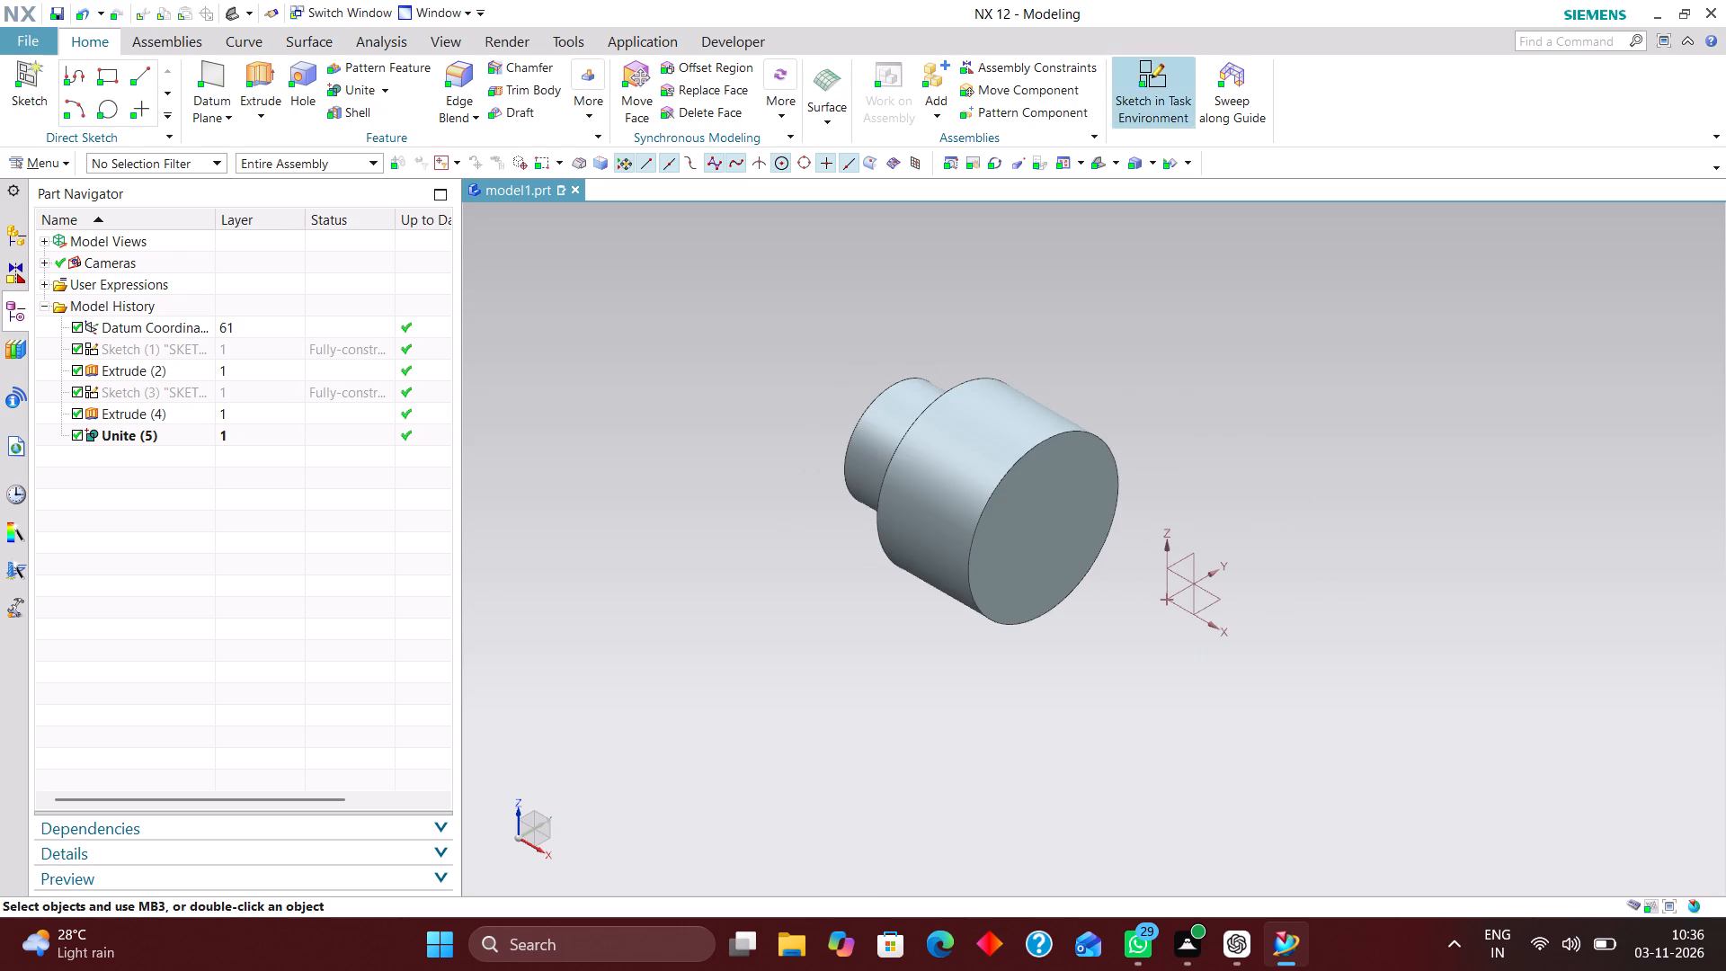
click(1182, 555)
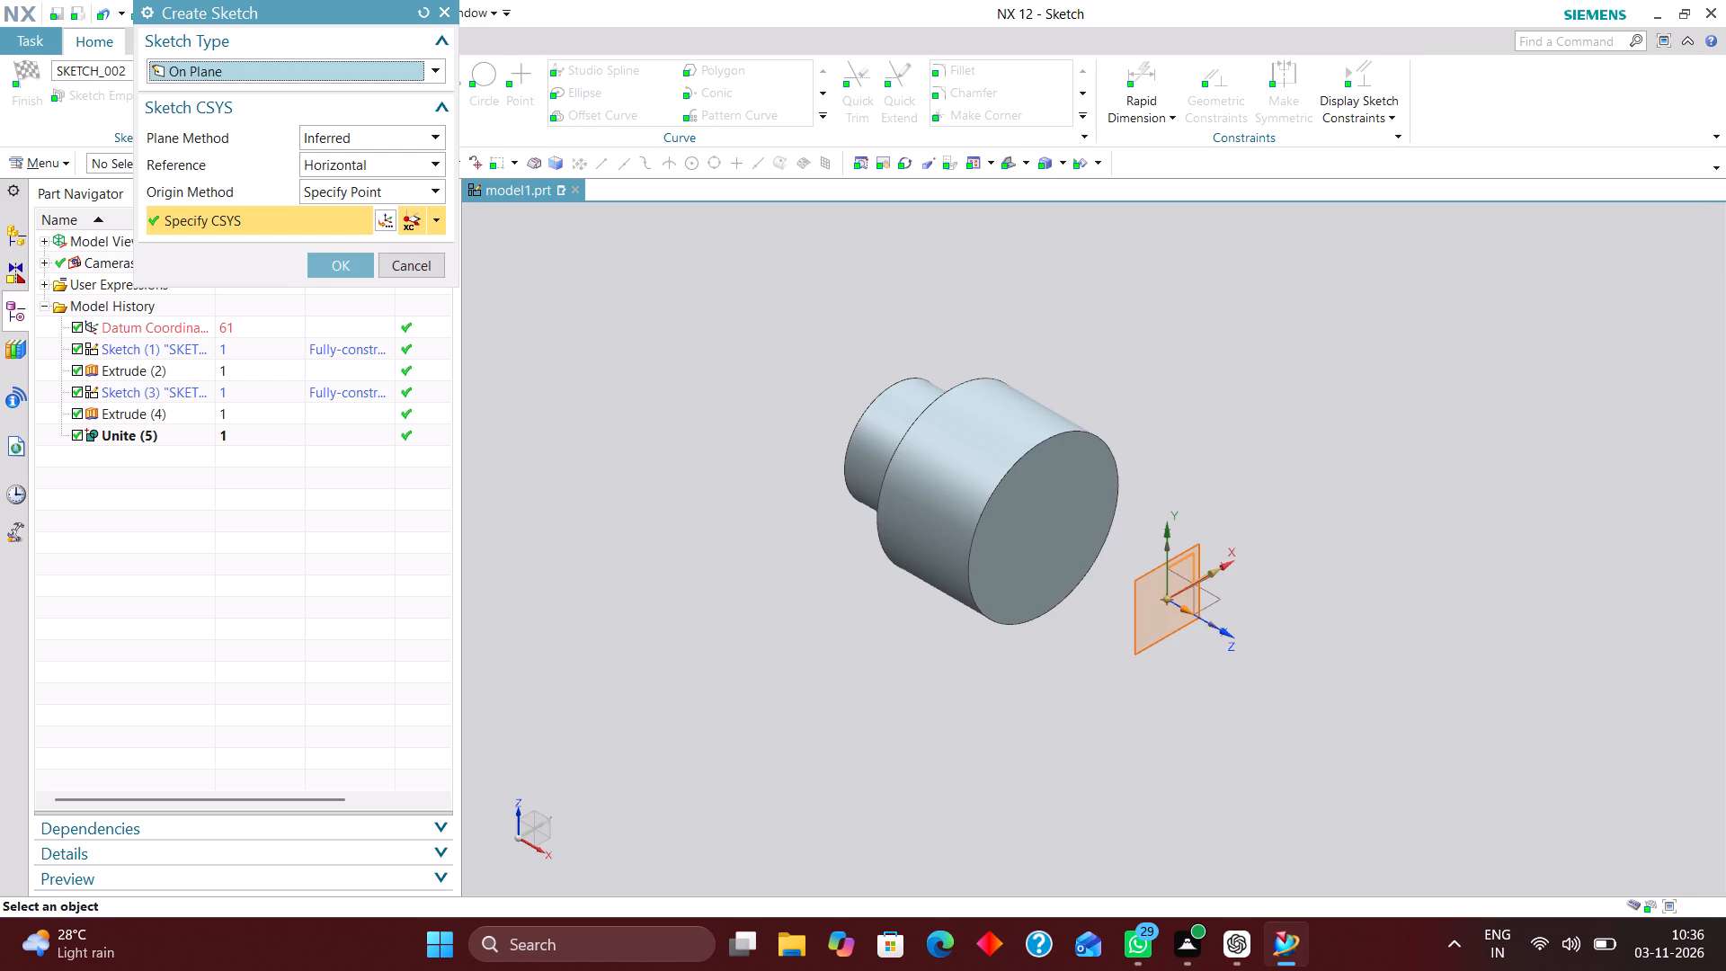
click(340, 258)
click(482, 63)
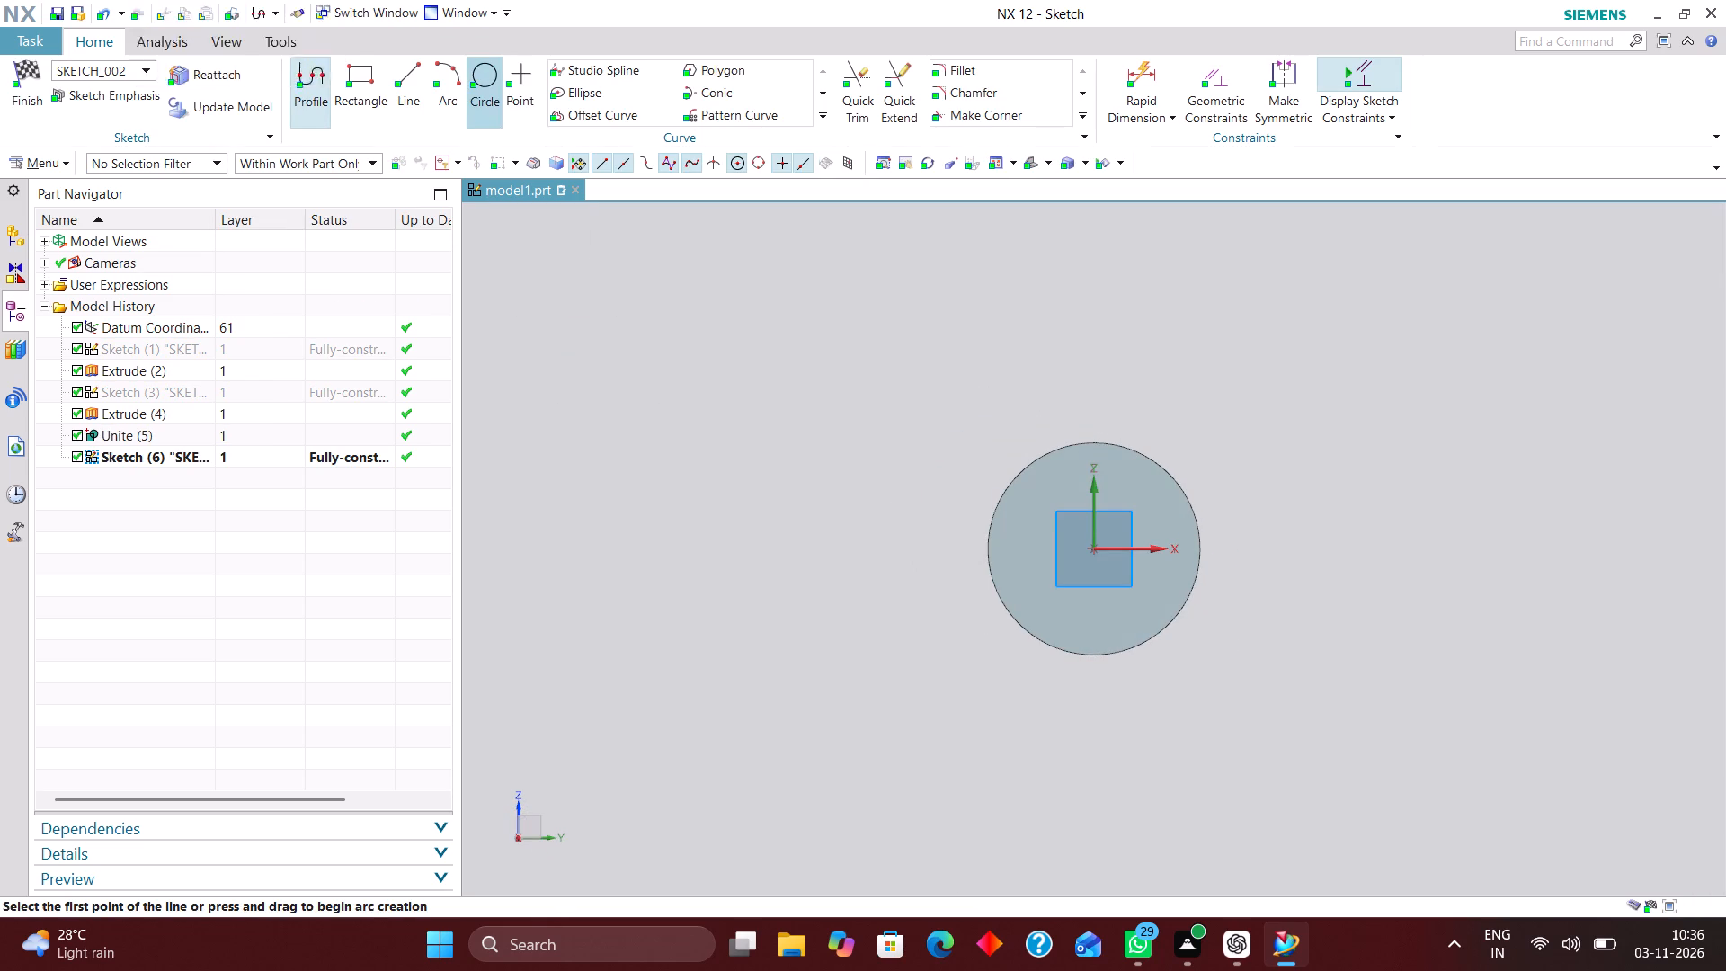
click(1092, 549)
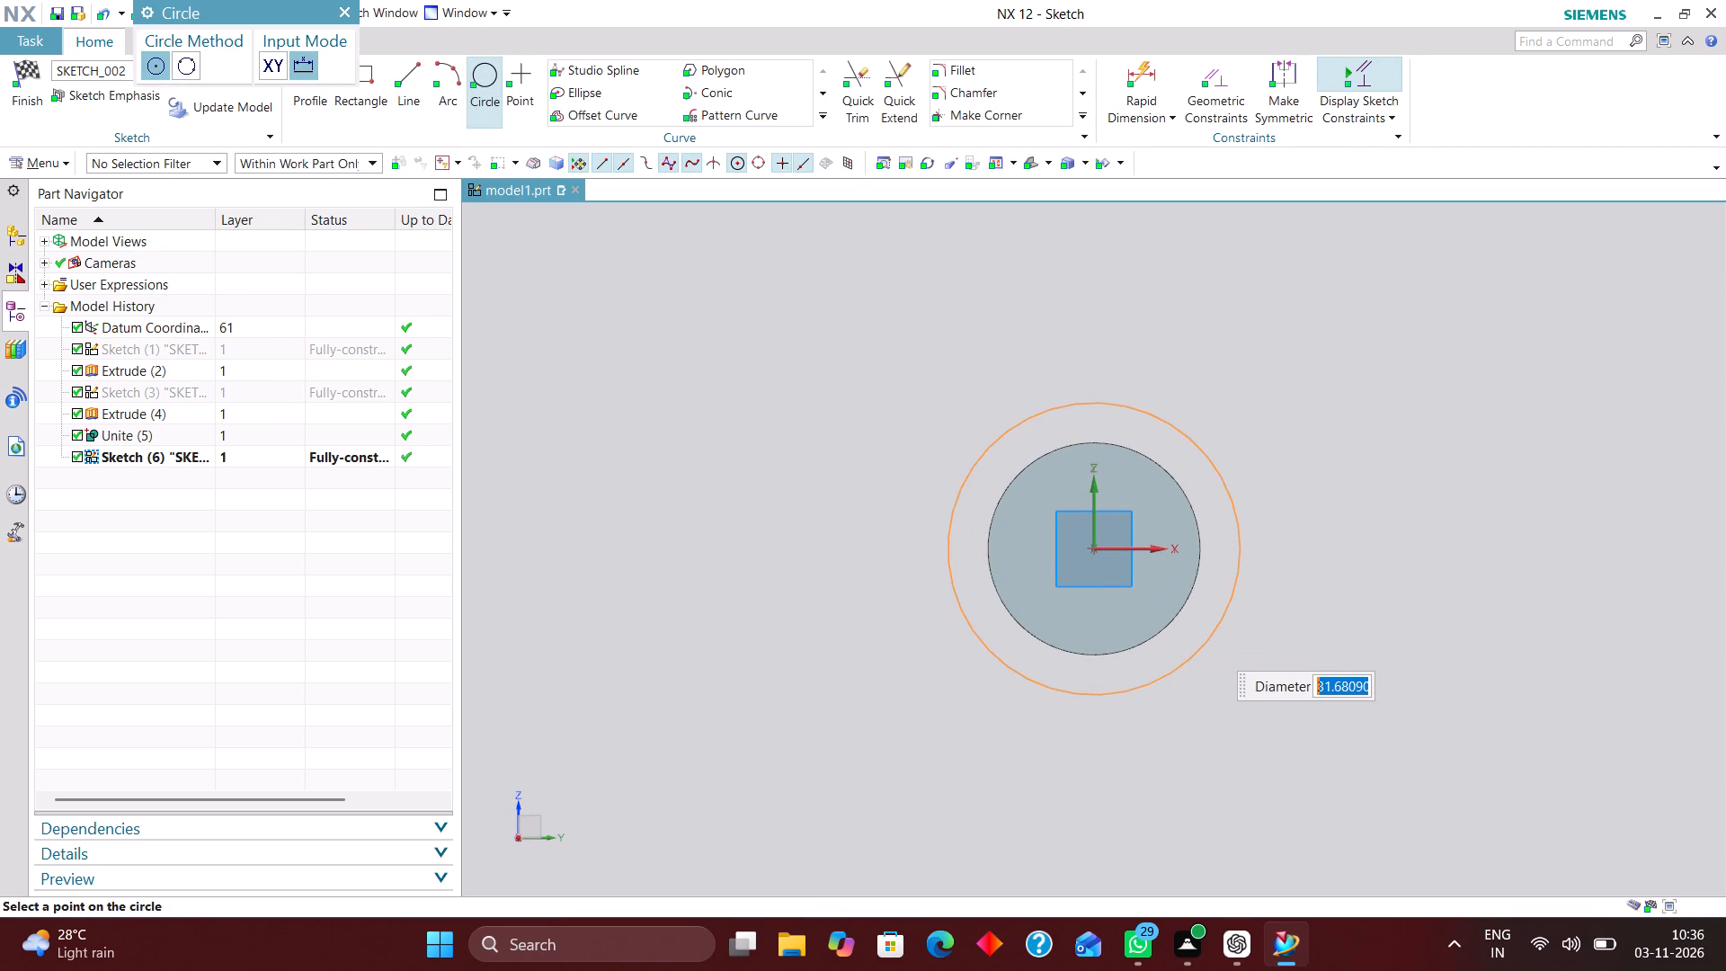
text(40)
key(Return)
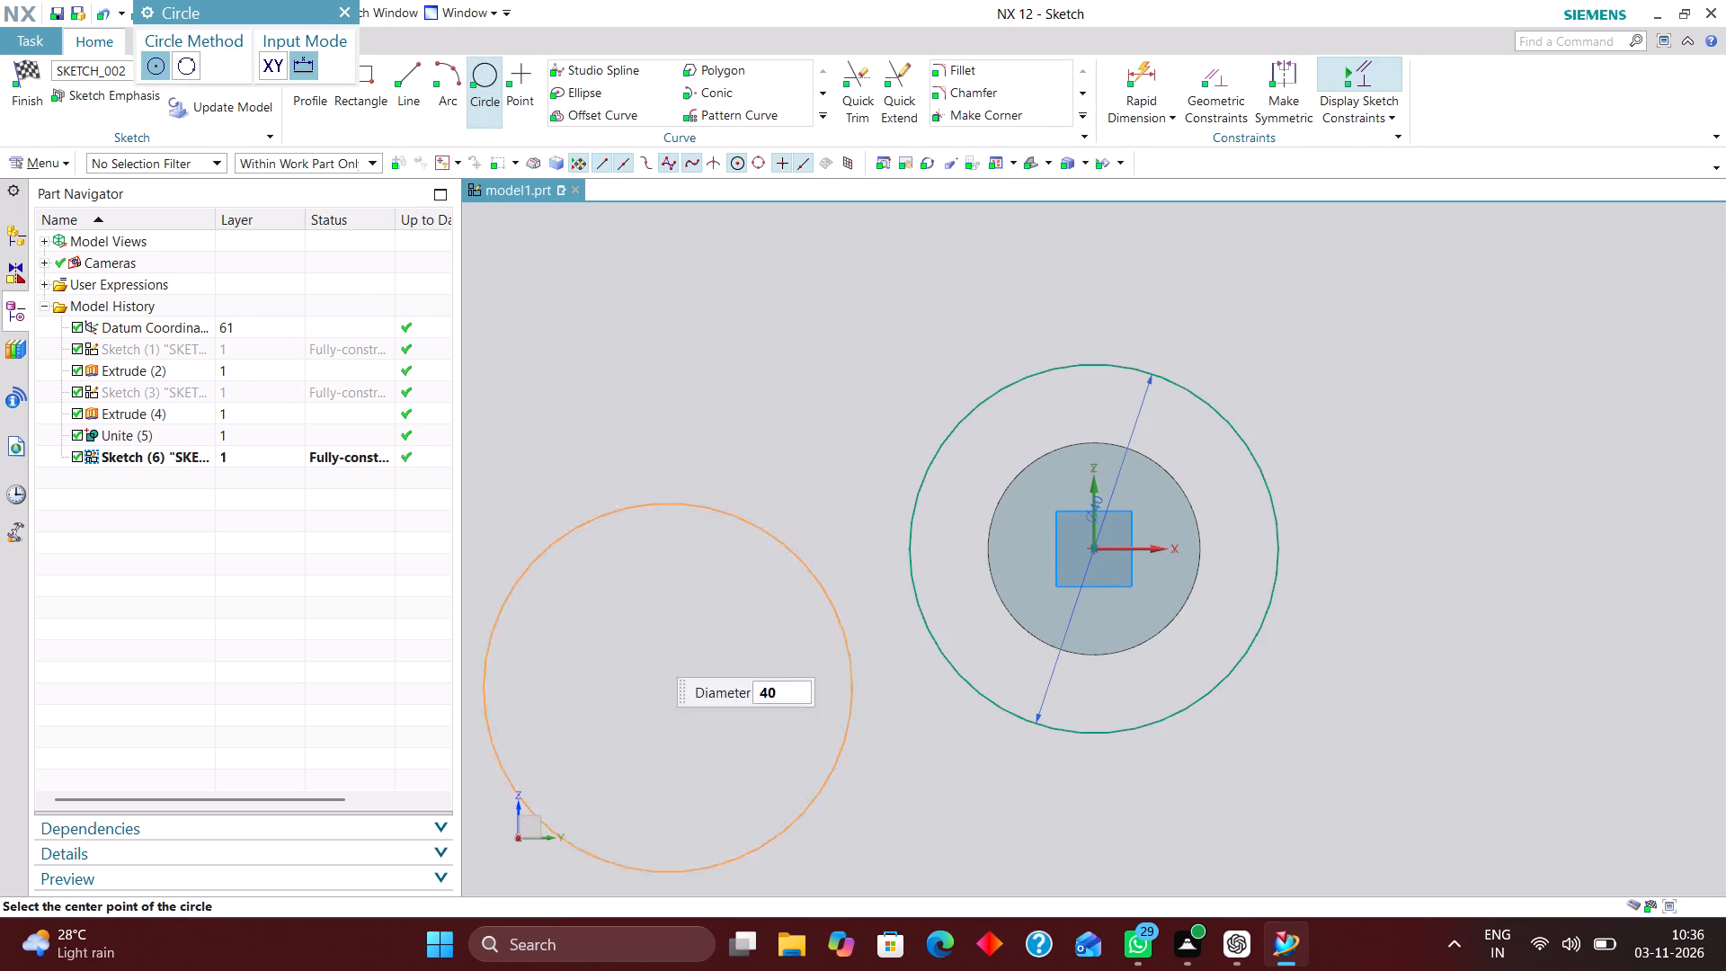
click(349, 14)
click(31, 70)
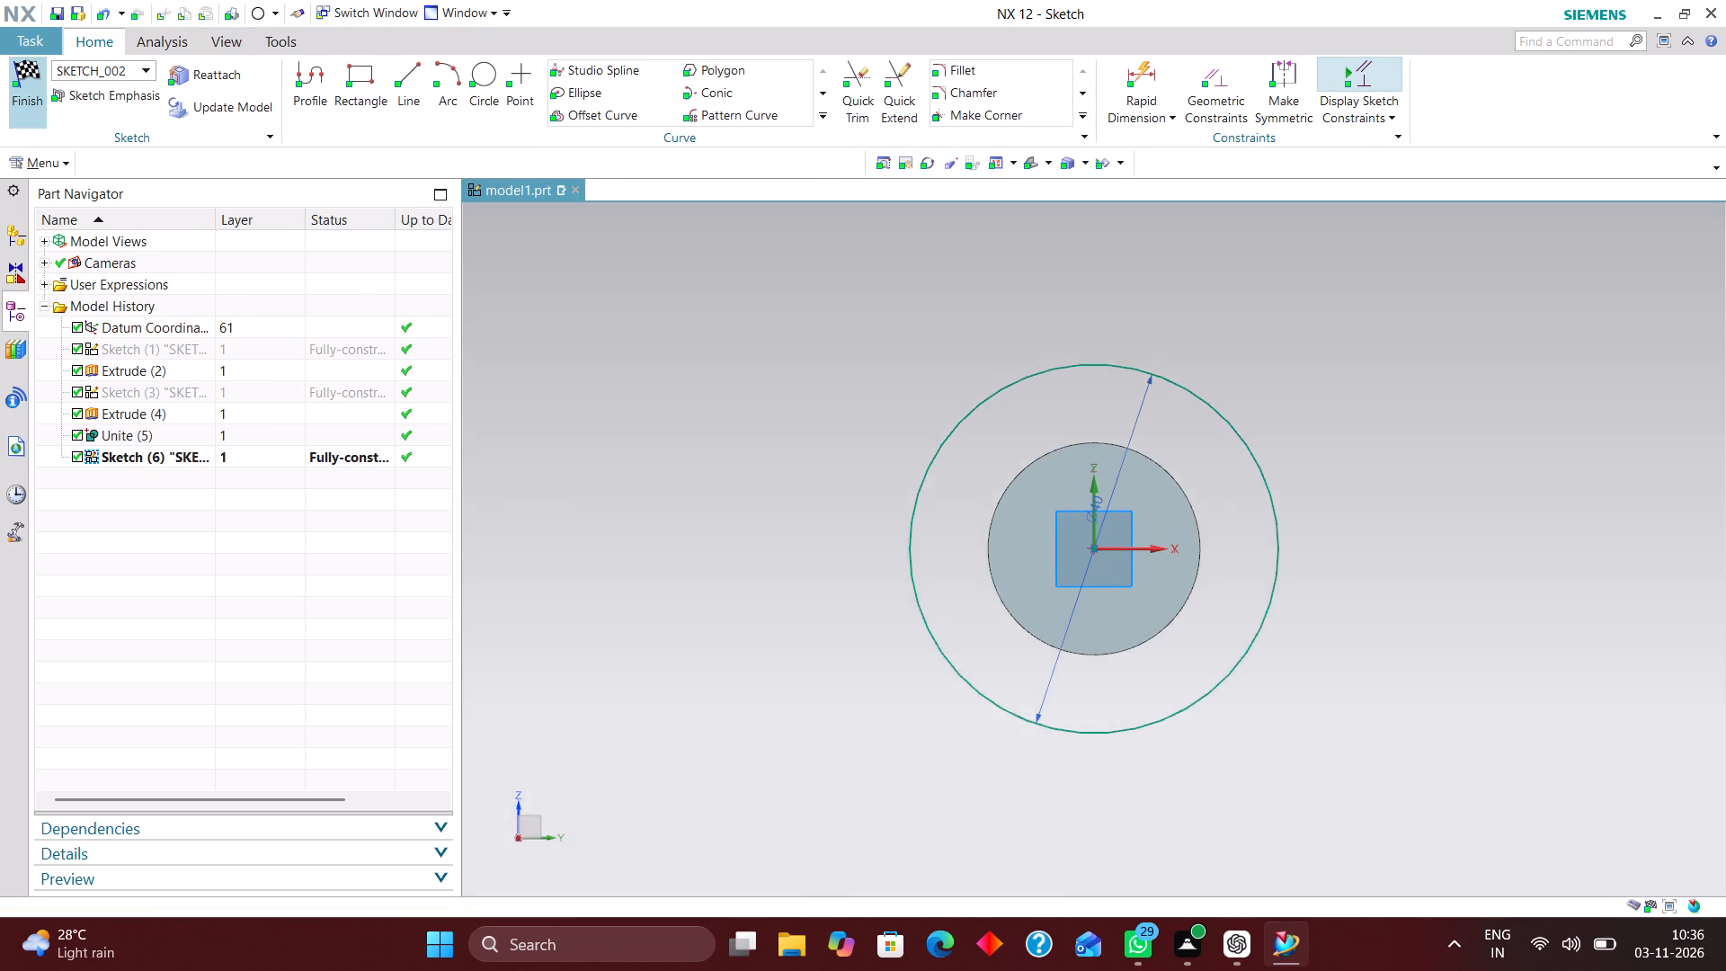
Extrude the 40 mm circle in the reversed direction, from start distance 10 mm to end distance 25 mm, with Boolean None.
click(260, 80)
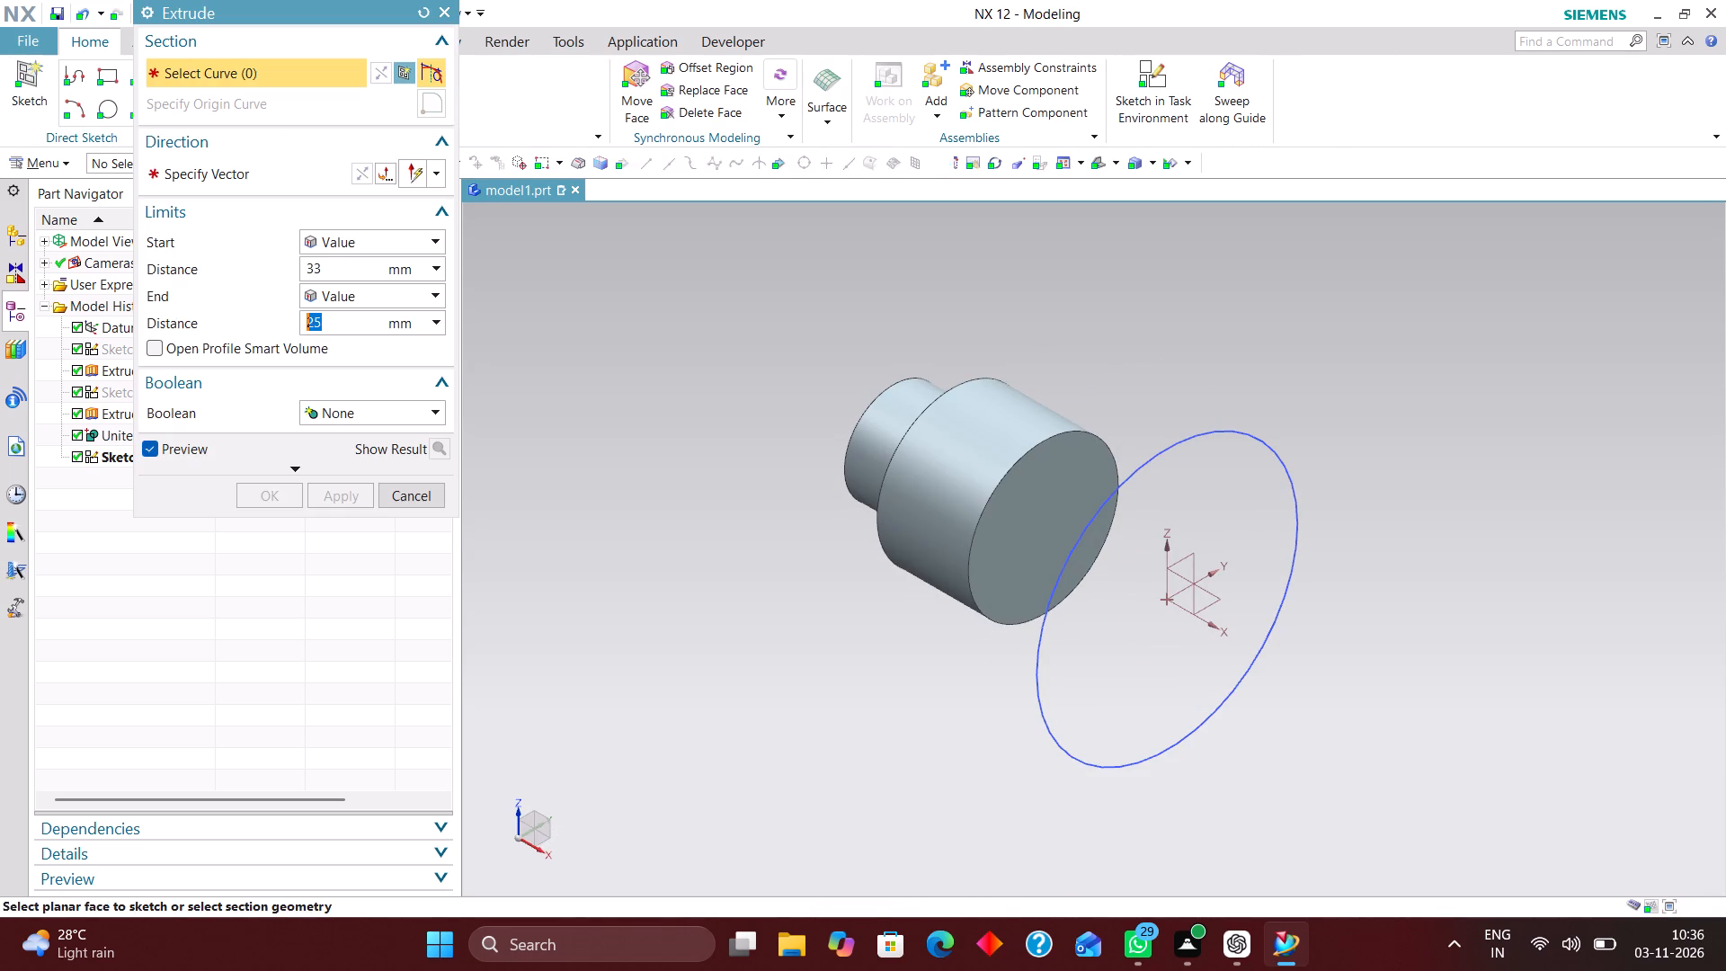
click(1035, 696)
click(363, 167)
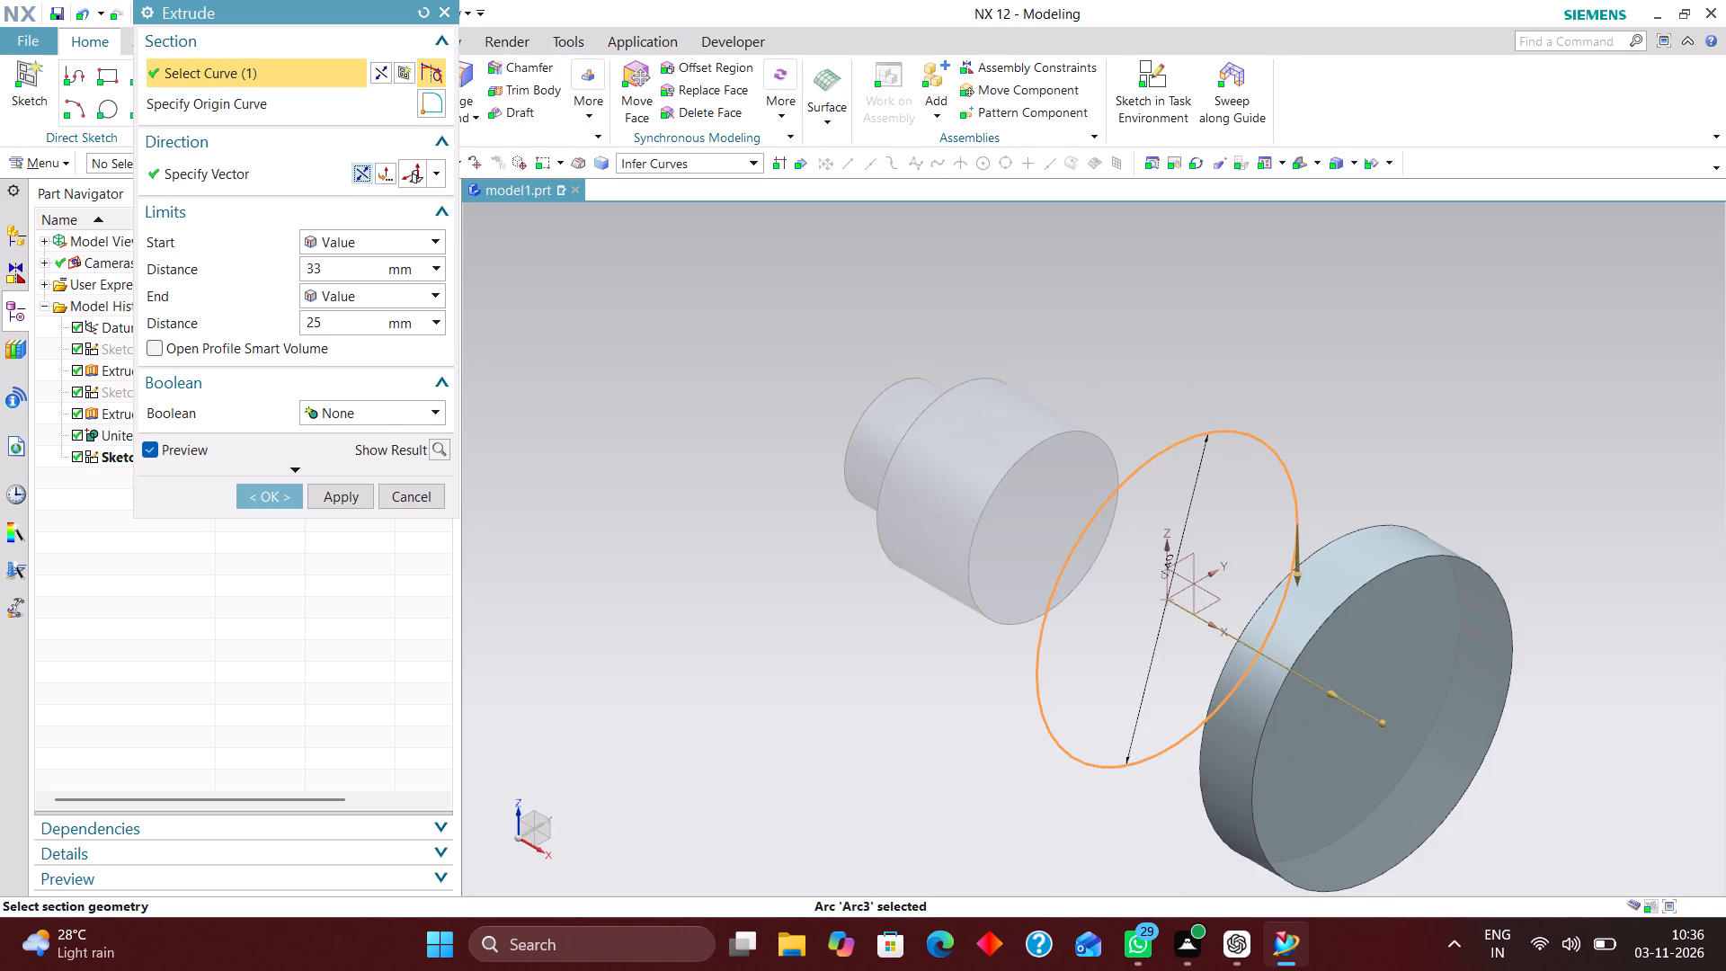
middle_drag(1344, 491, 1448, 449)
right_drag(1514, 400, 1321, 402)
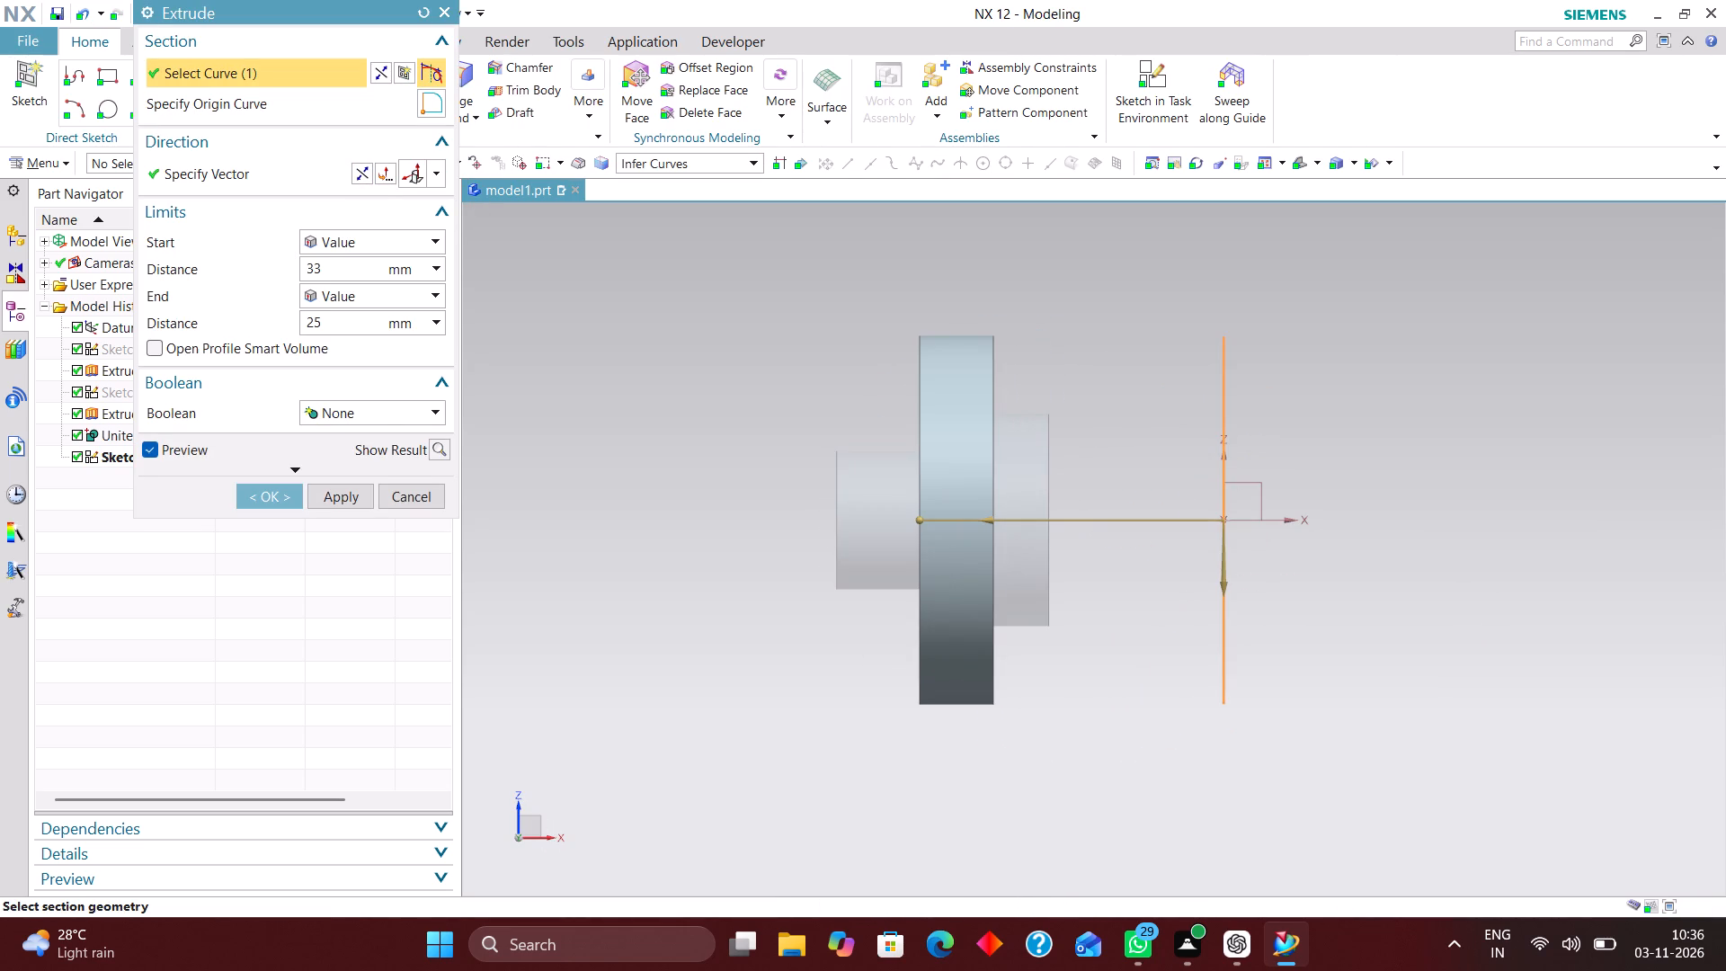
drag(322, 263, 258, 259)
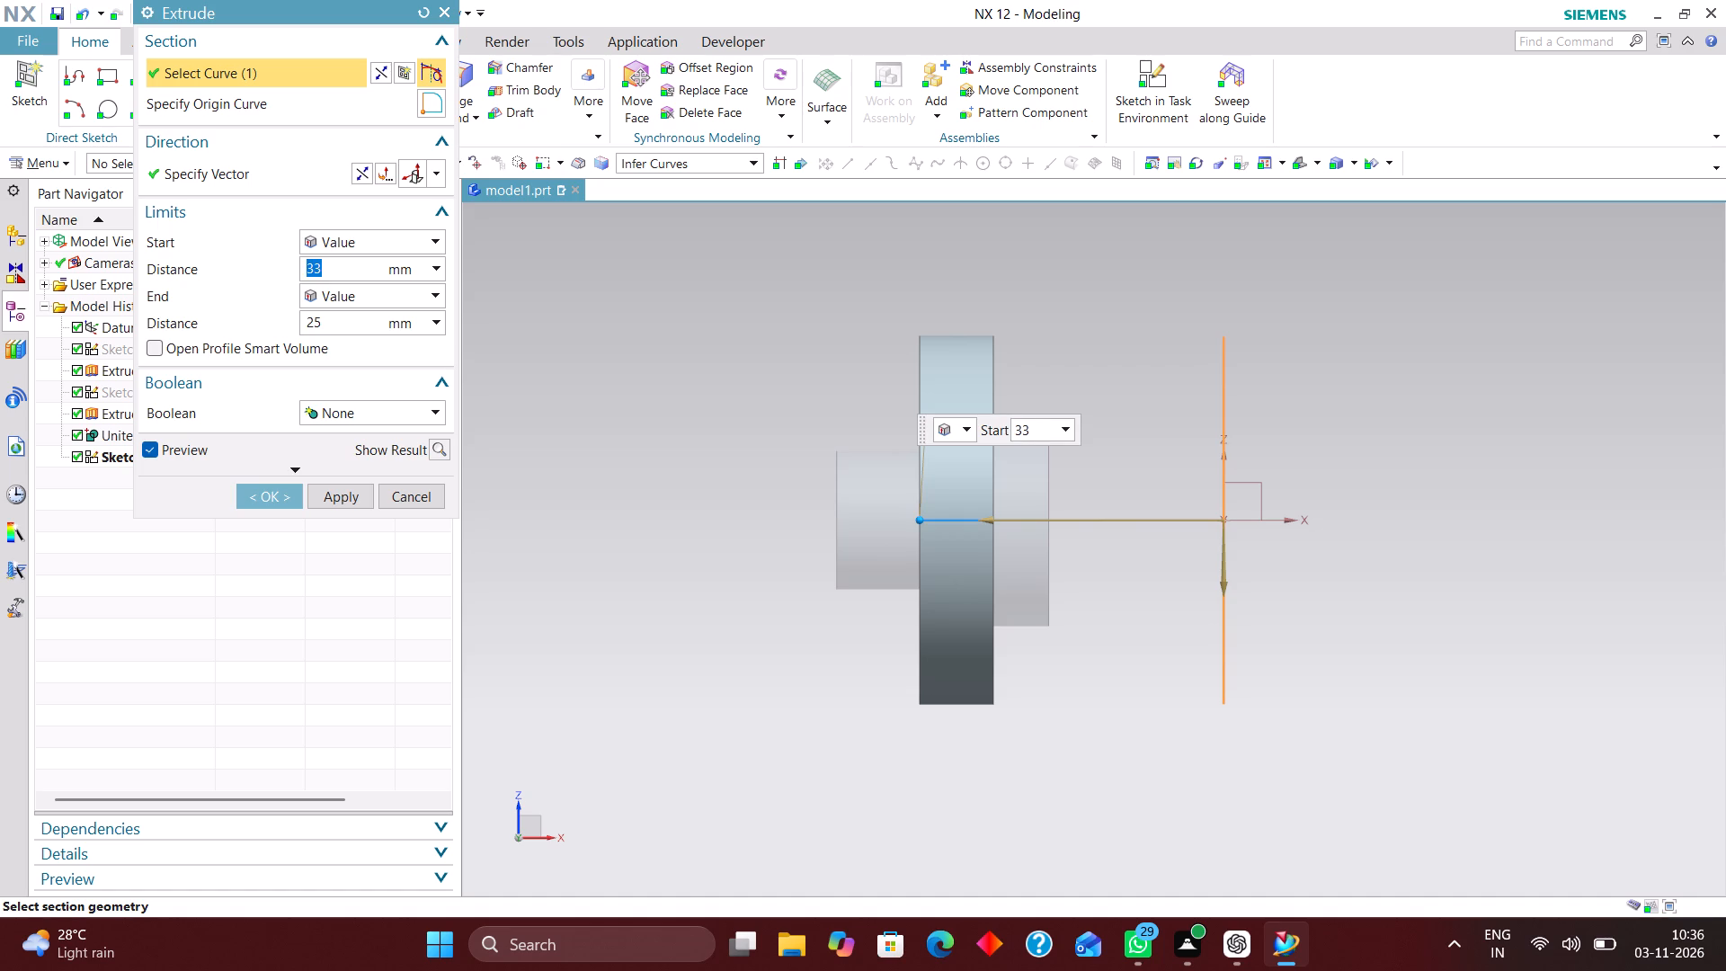
text(15)
key(Return)
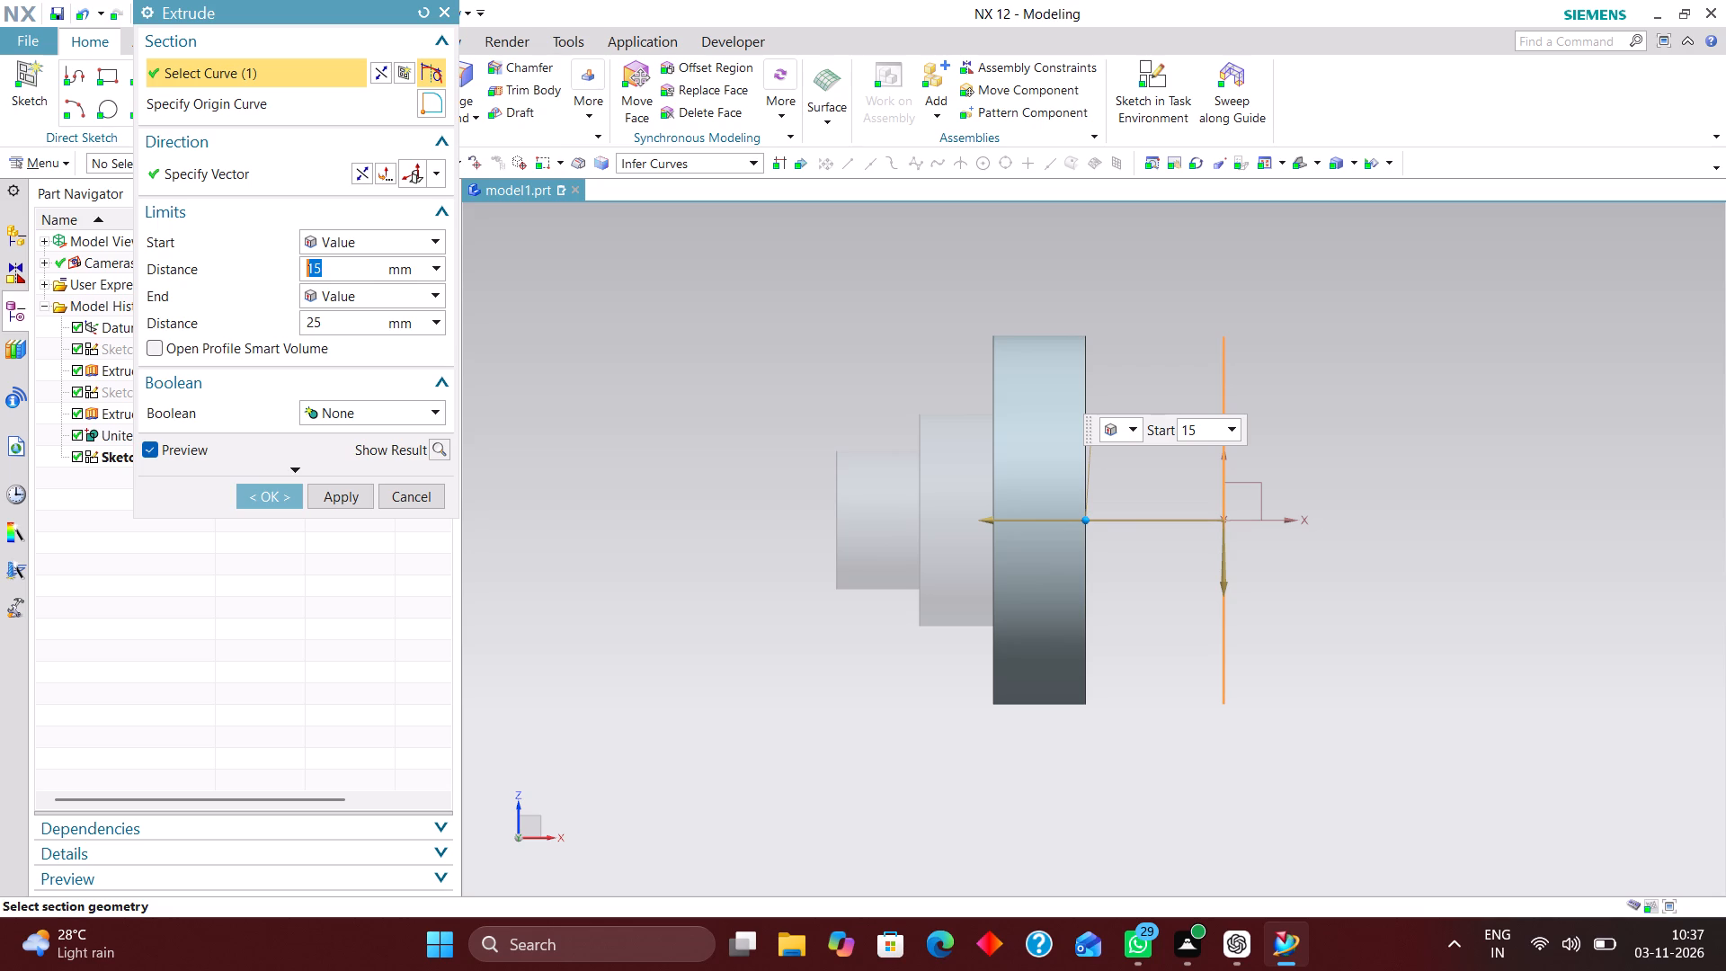
click(337, 322)
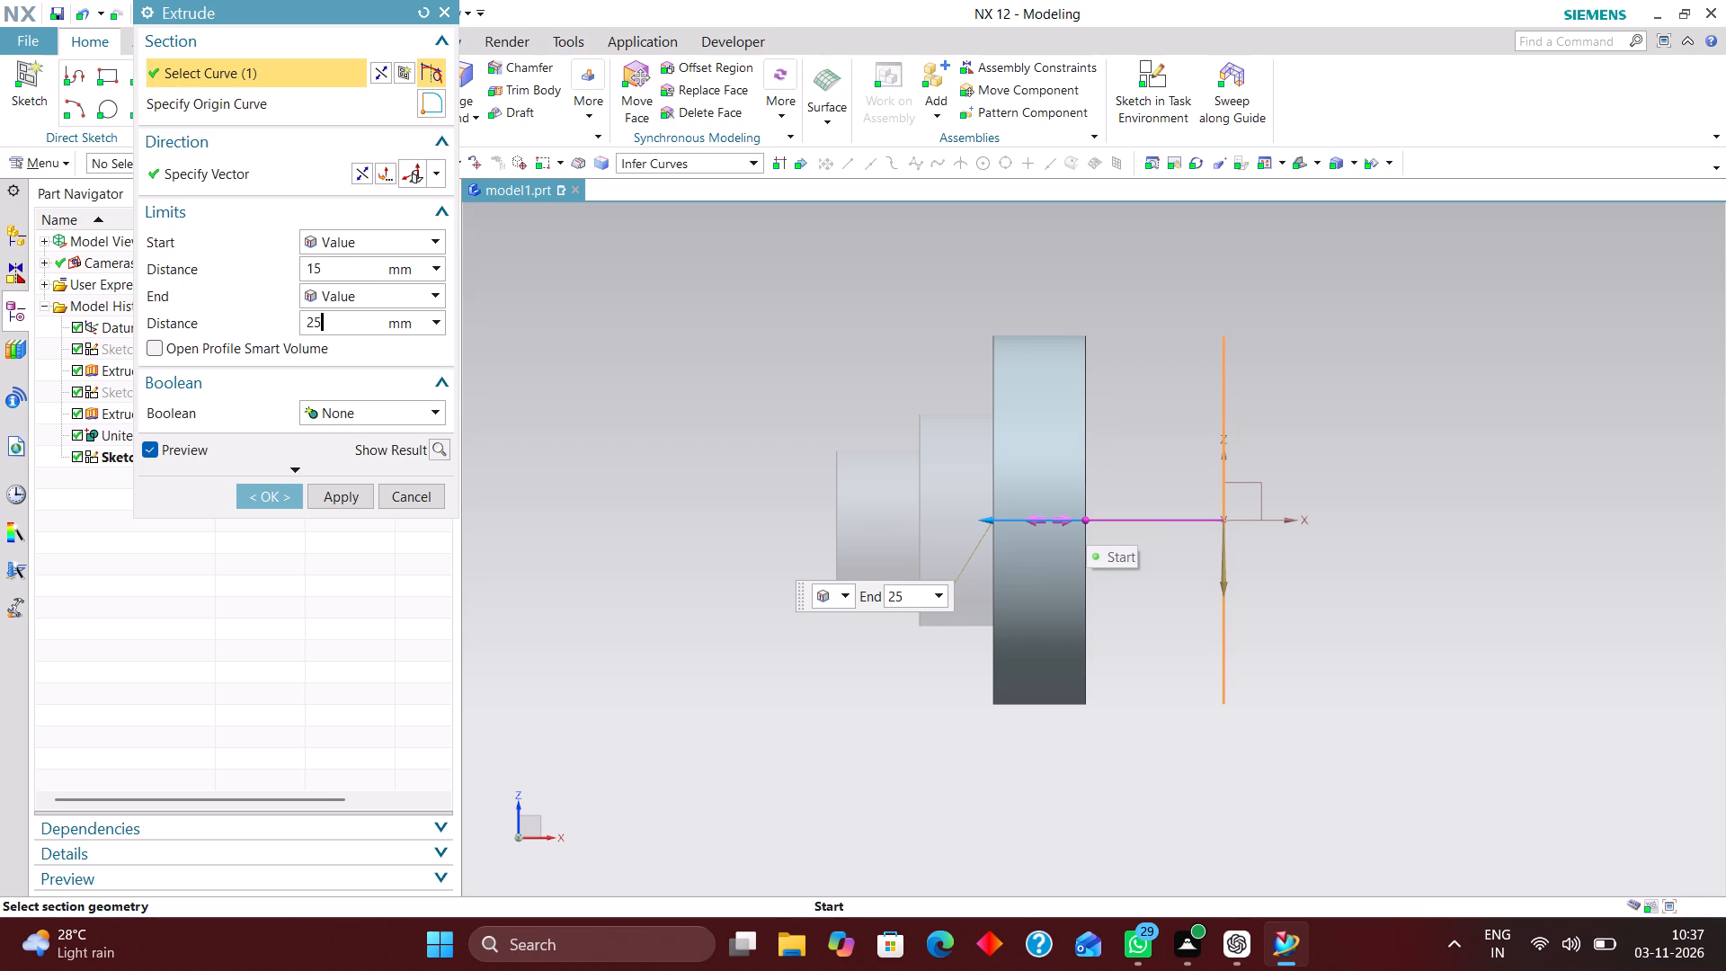
drag(1086, 521, 1110, 522)
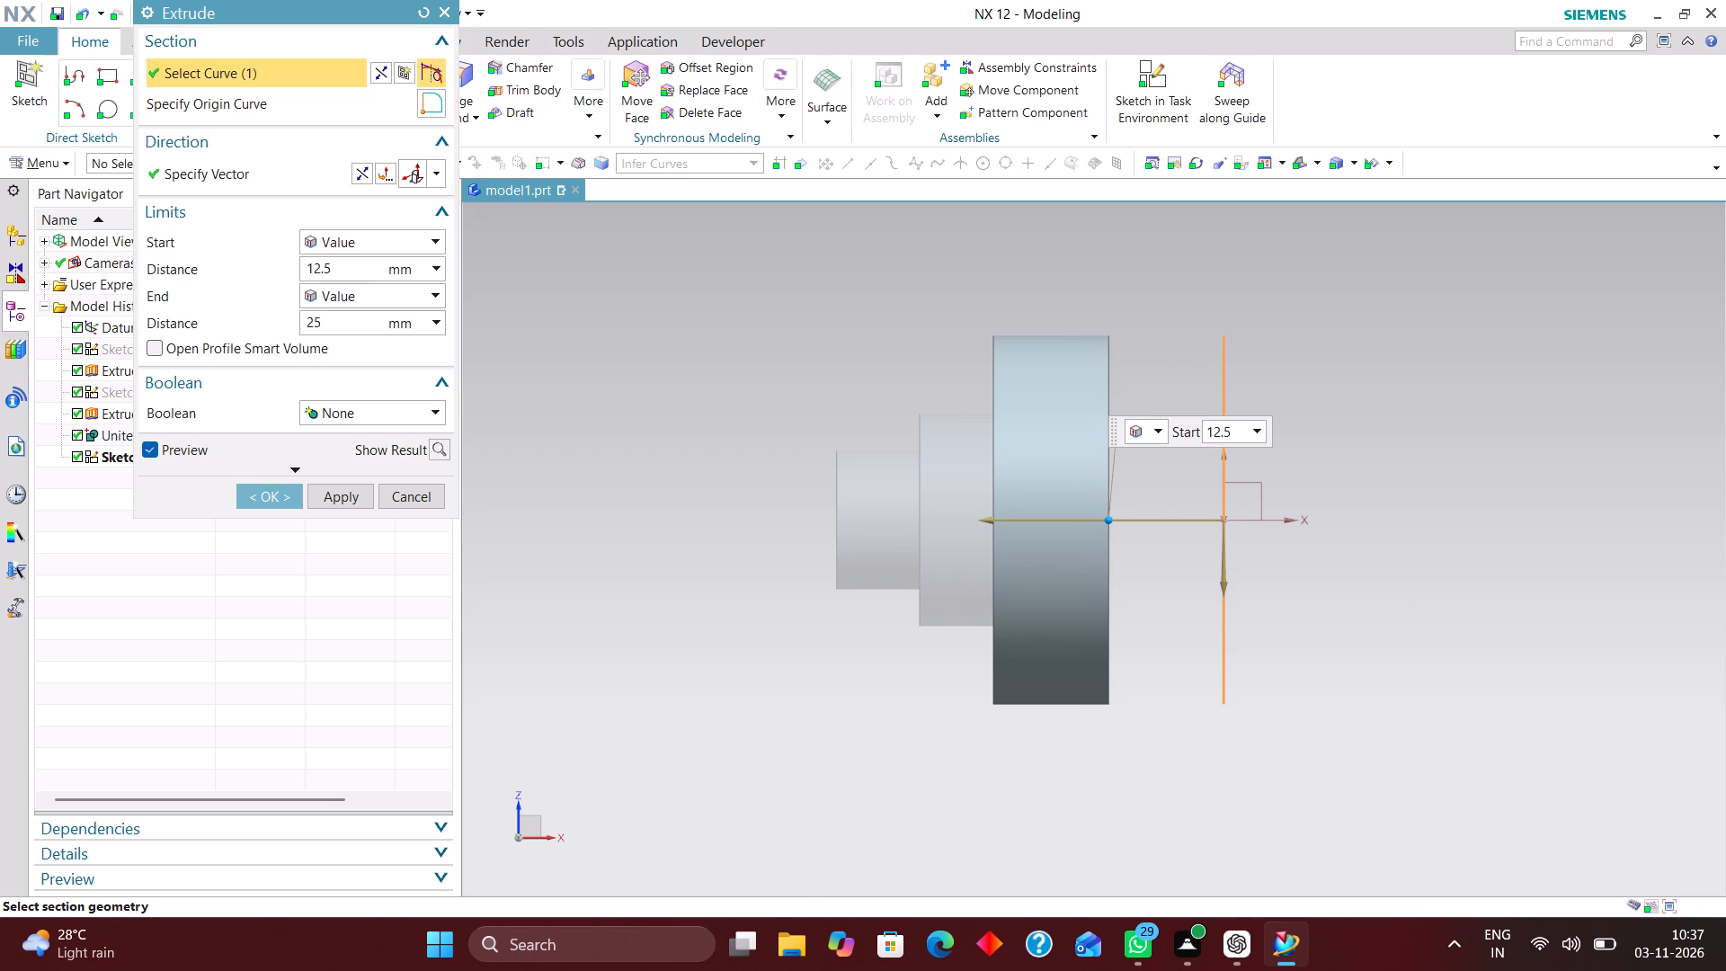
drag(1110, 522, 1125, 522)
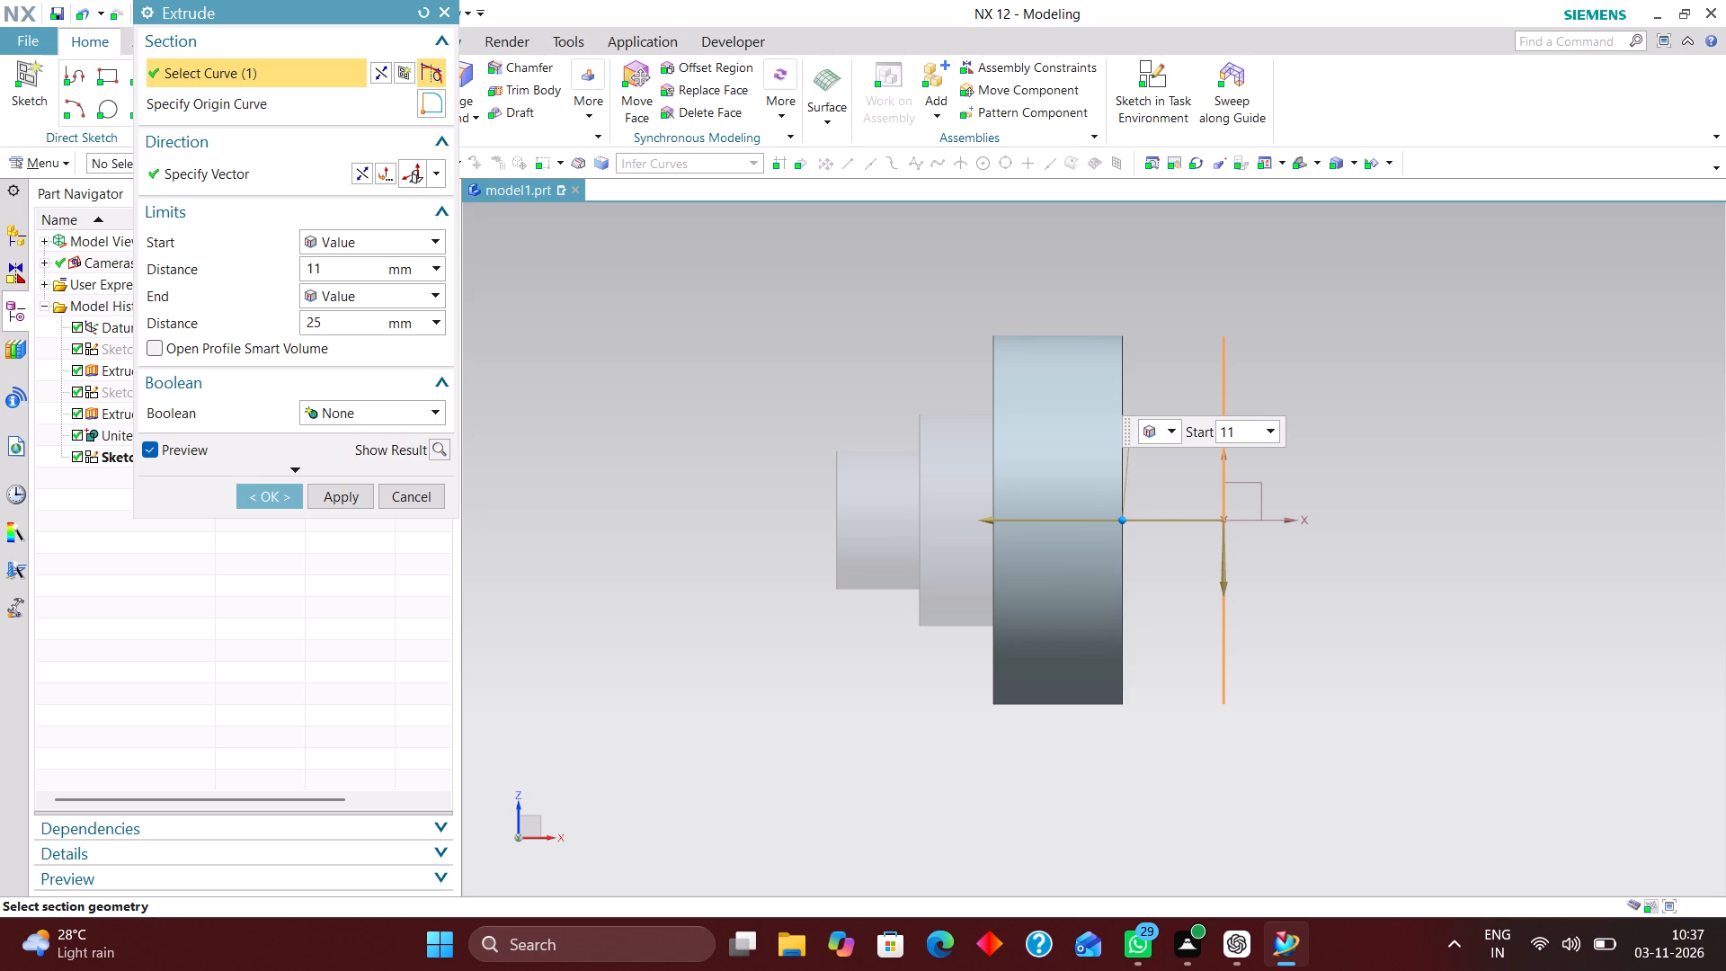
drag(1125, 522, 1131, 524)
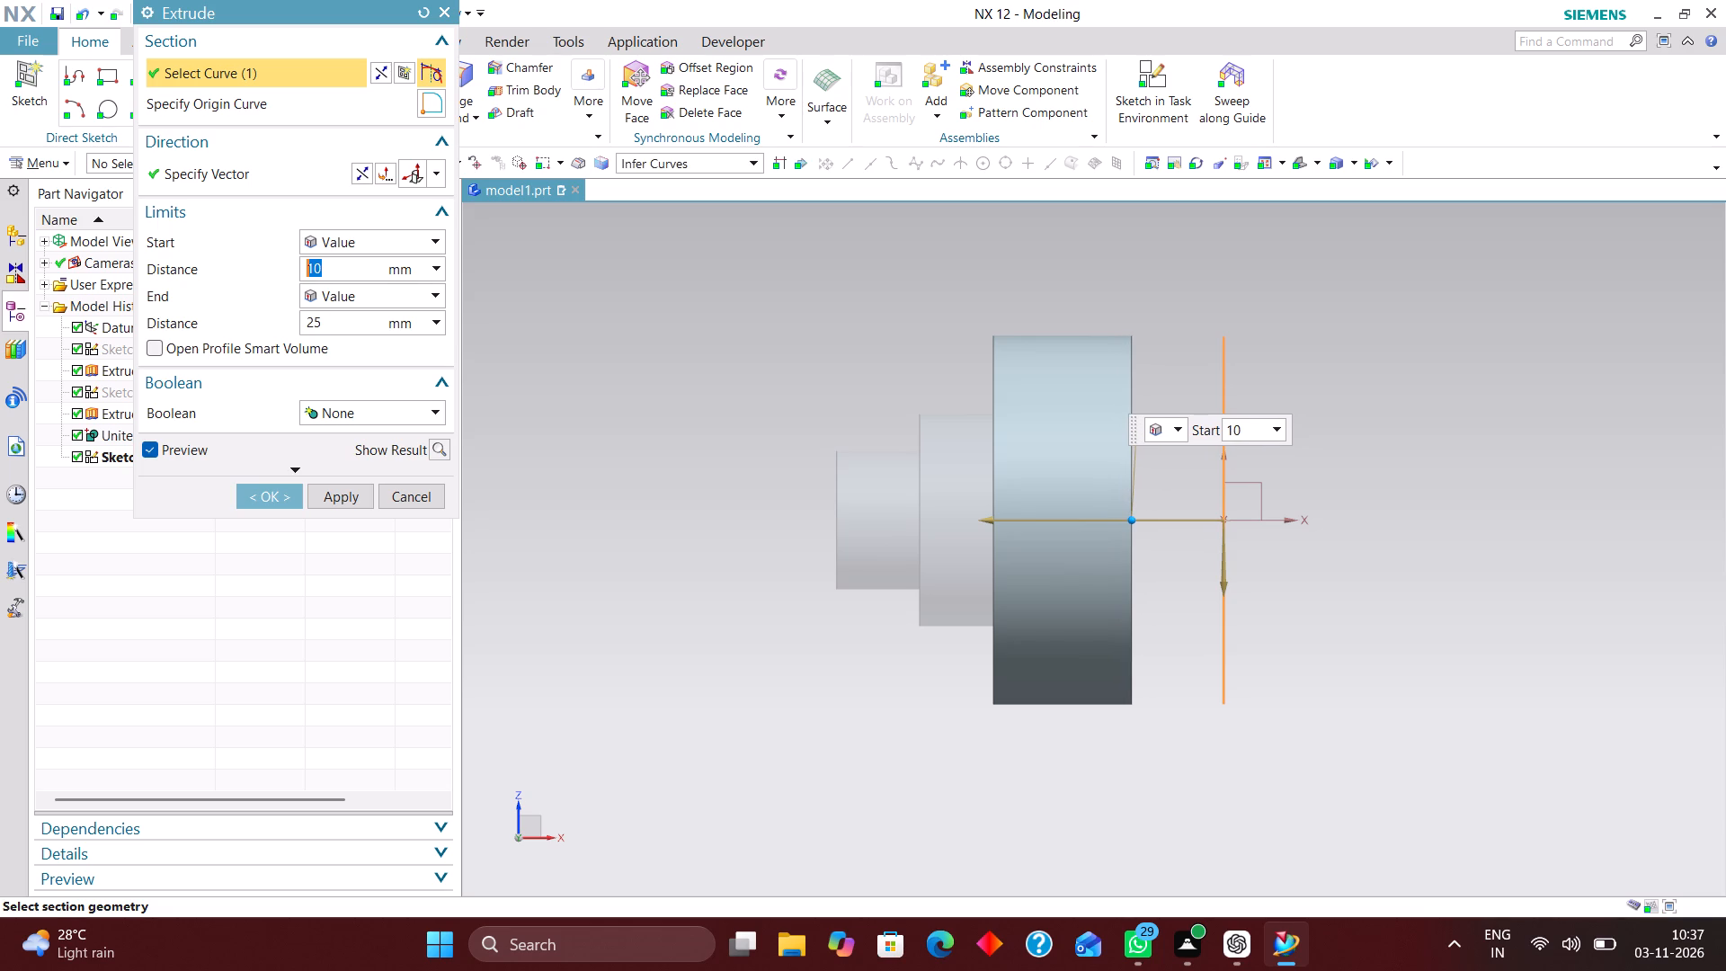
click(272, 499)
Try to measure the 40 mm section's thickness with Simple Distance, starting from the preselected extrusion.
middle_drag(1113, 488, 1150, 487)
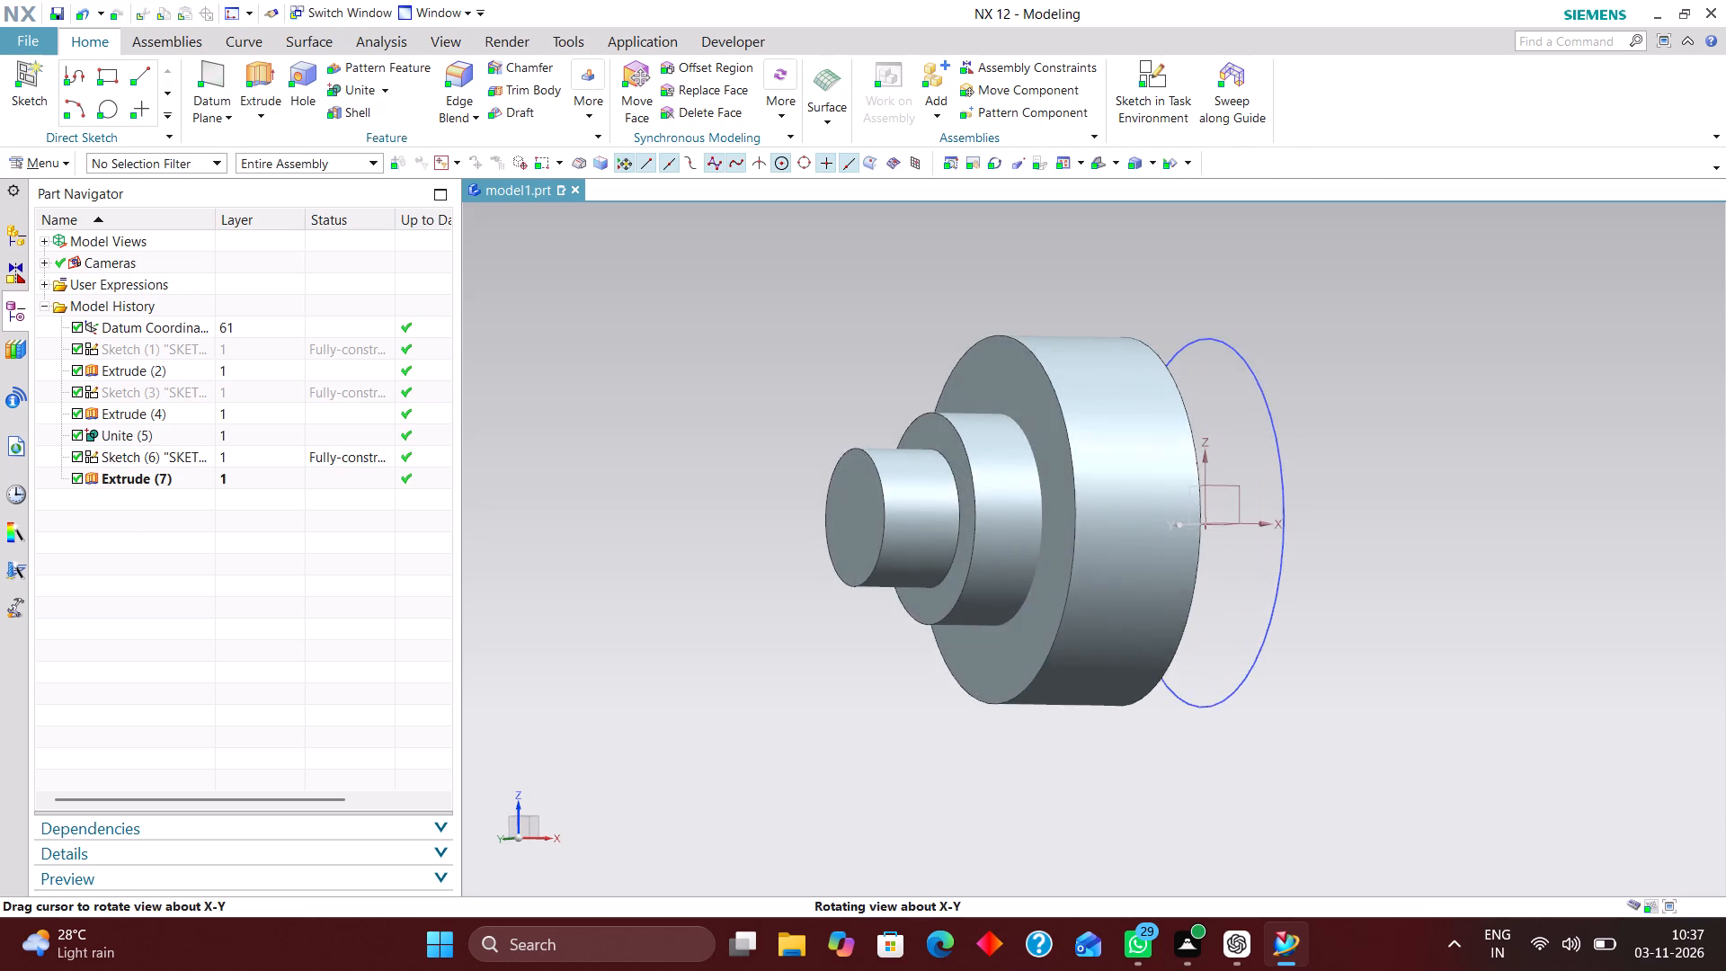
middle_drag(1150, 487, 1114, 442)
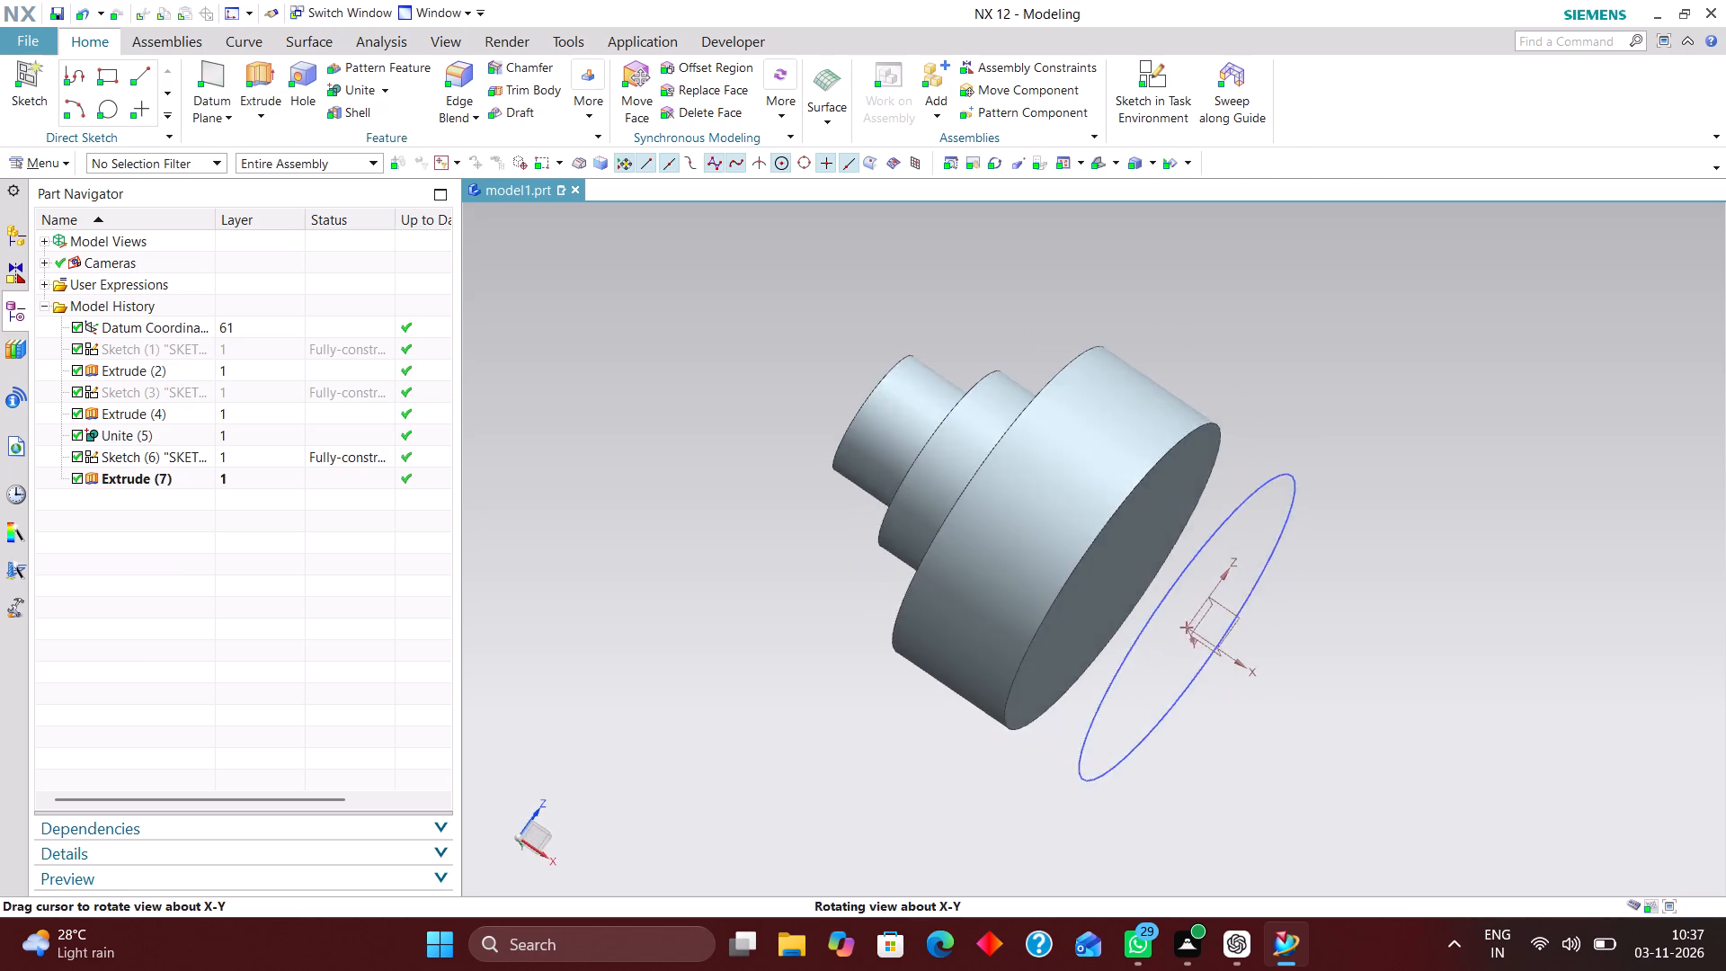
middle_drag(1114, 442, 1160, 473)
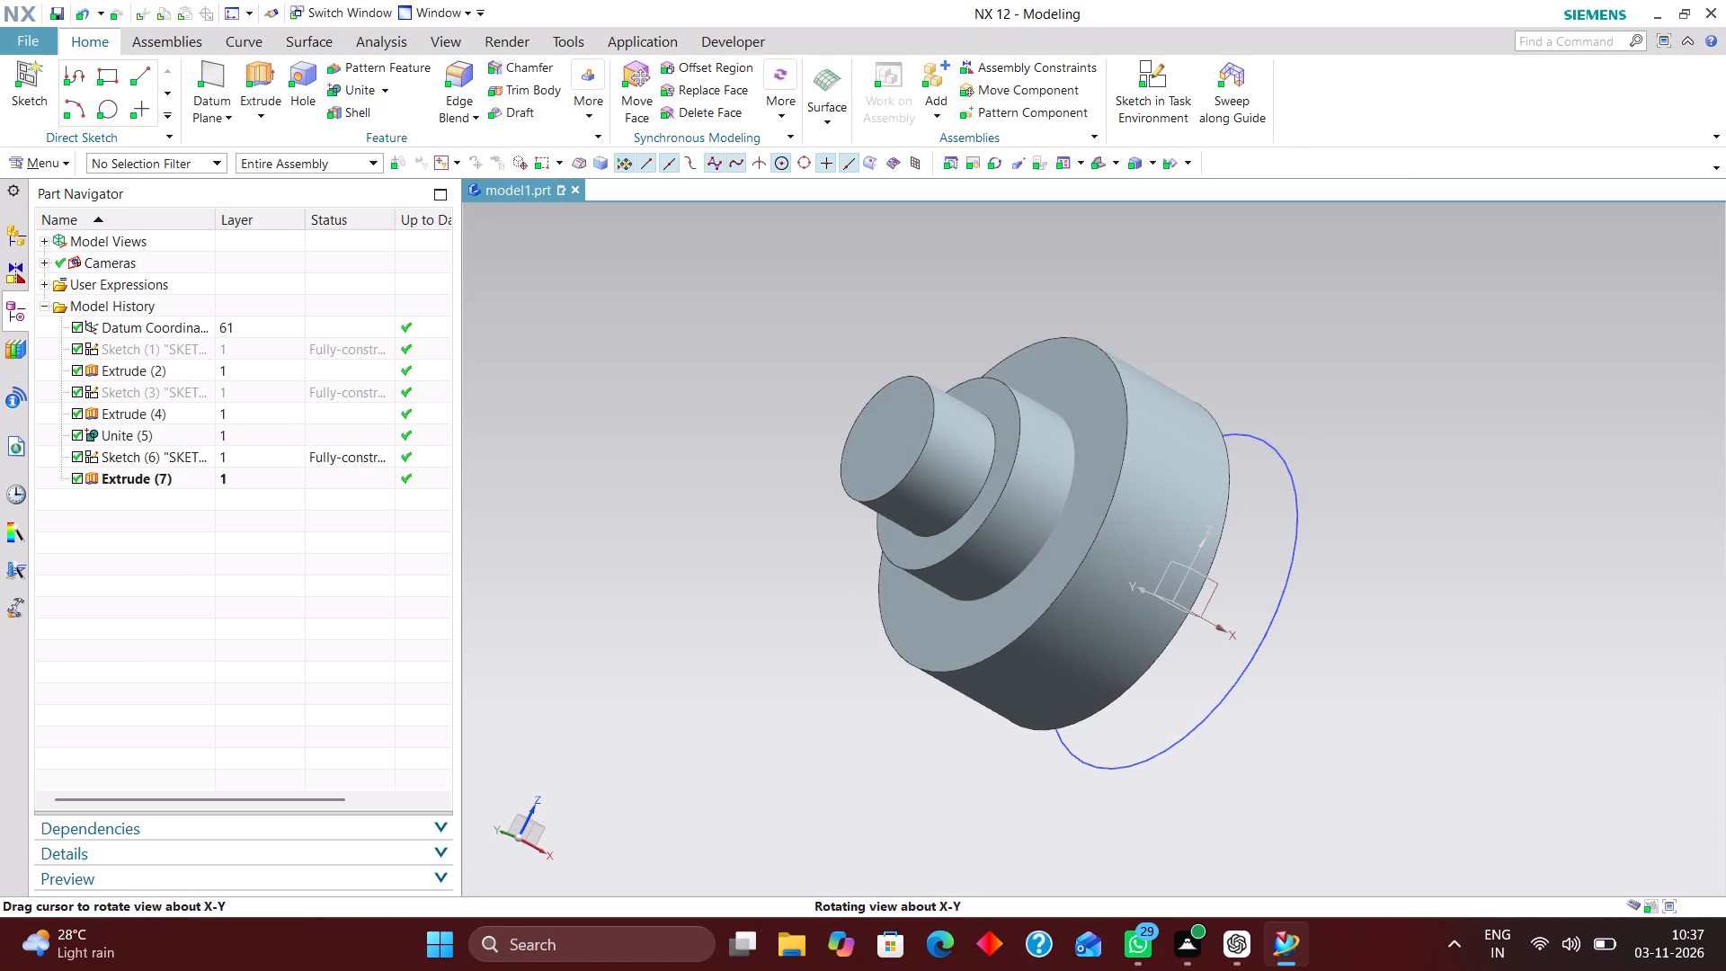
middle_drag(1160, 473, 1159, 484)
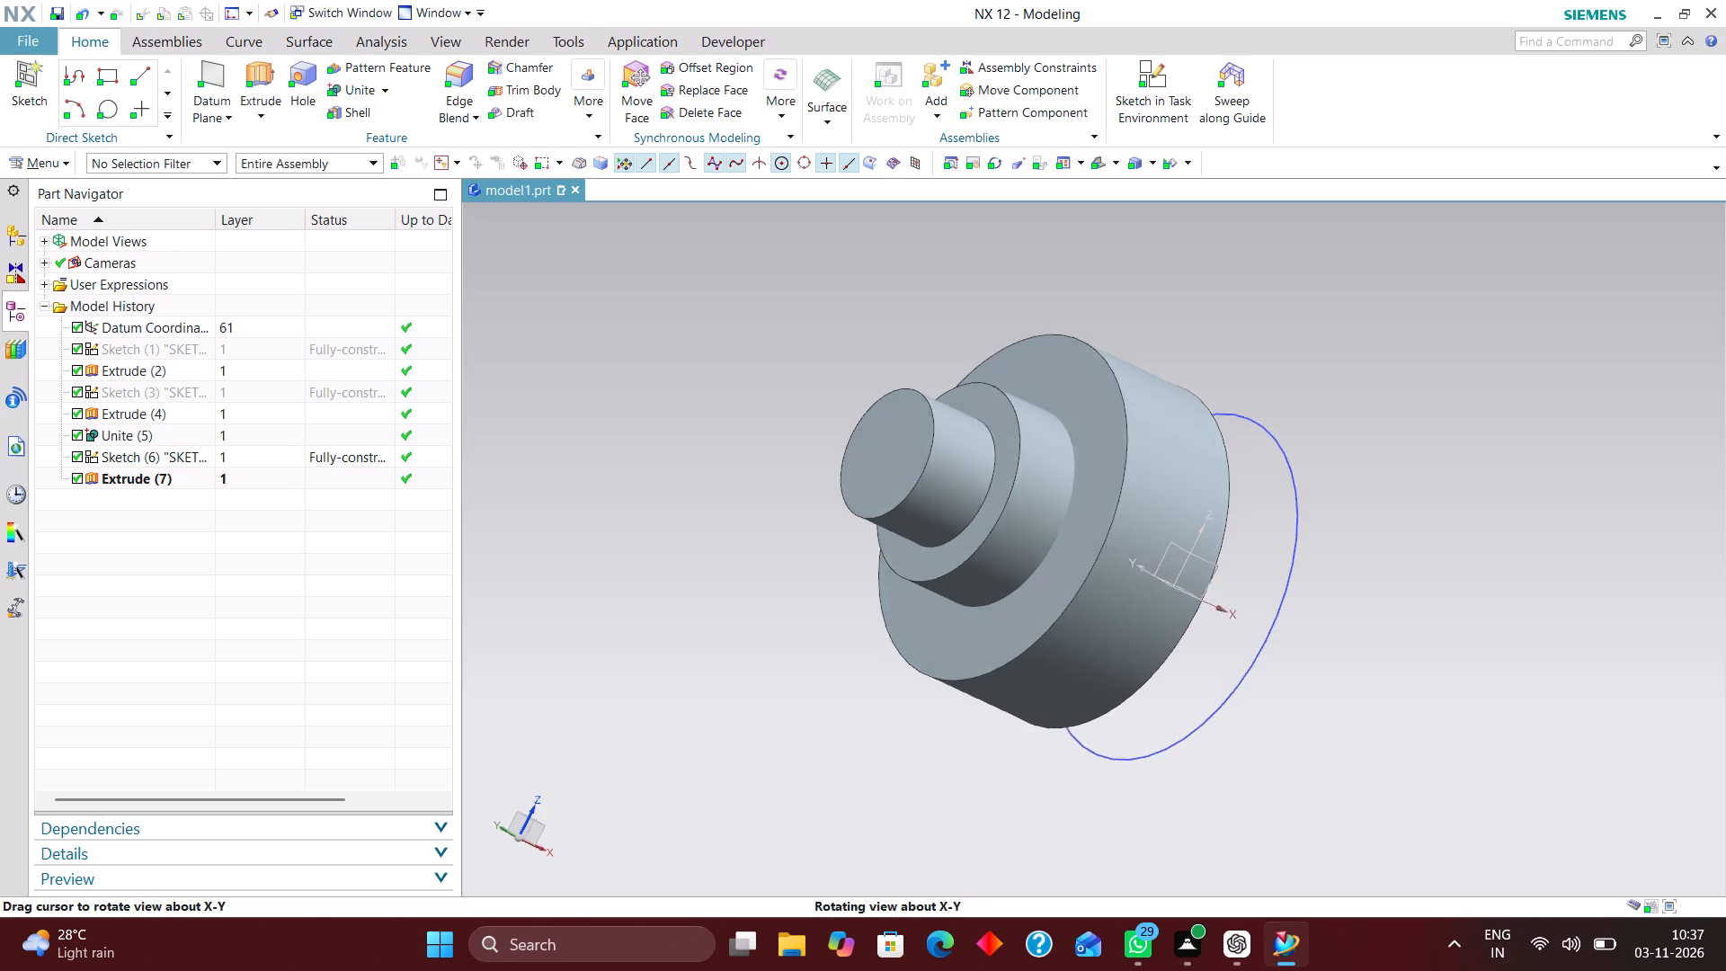
middle_drag(1159, 484, 1130, 485)
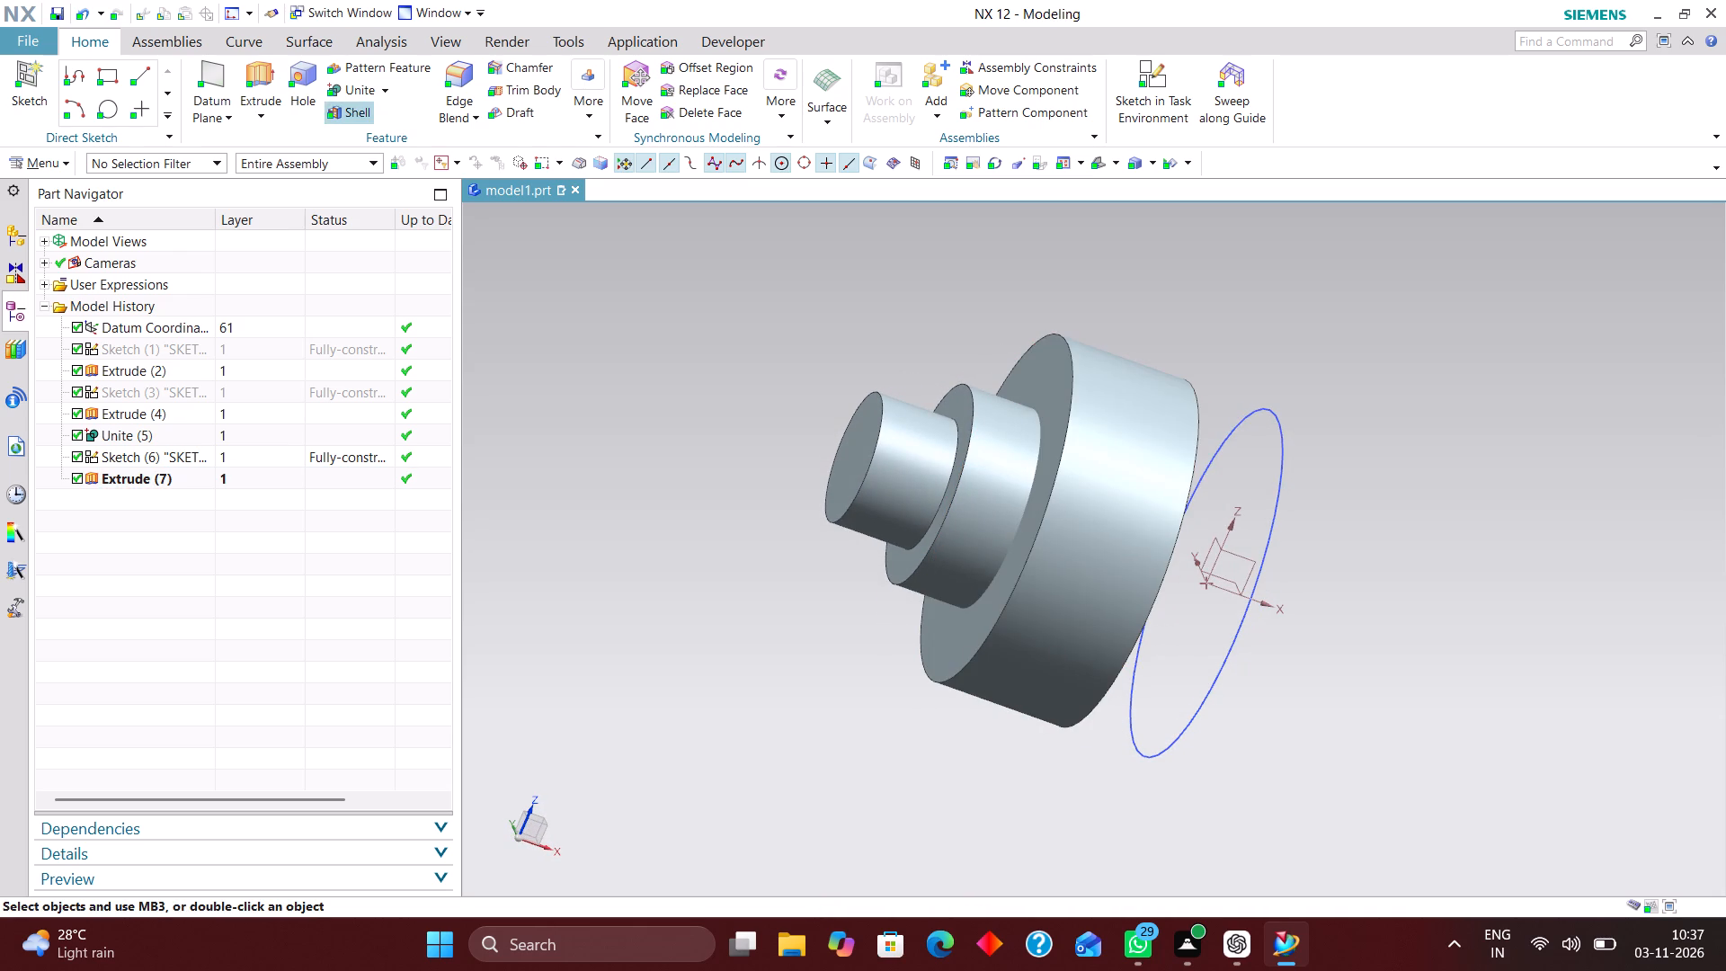
click(378, 45)
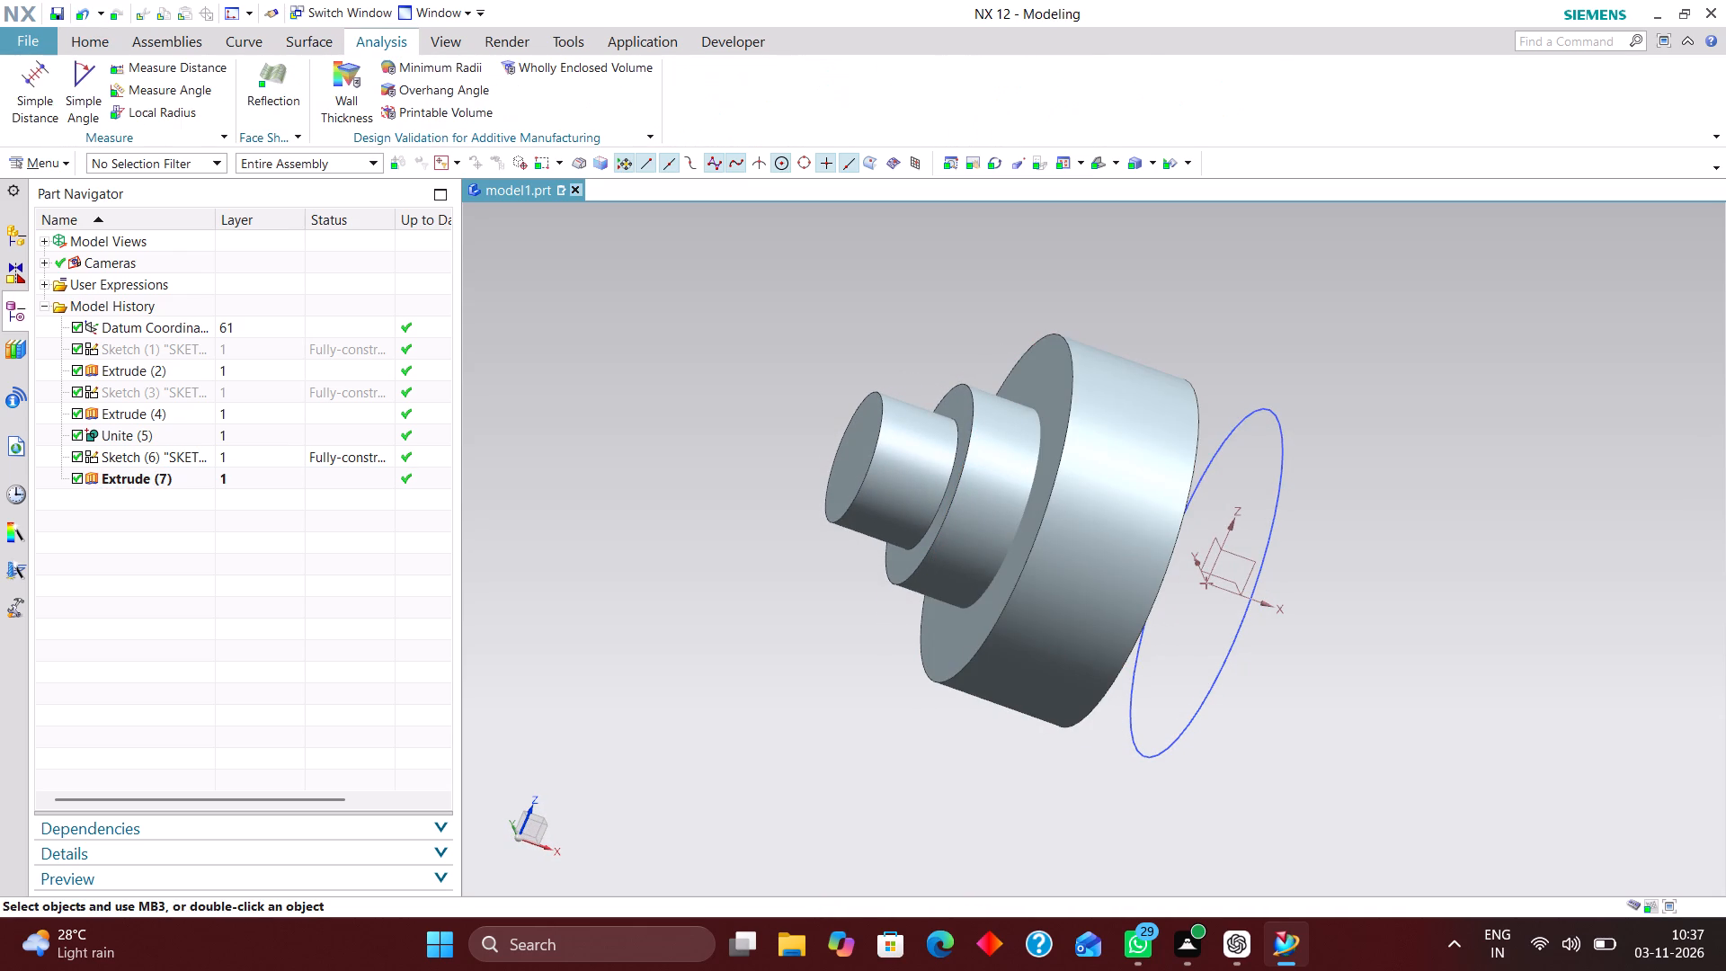
click(1049, 387)
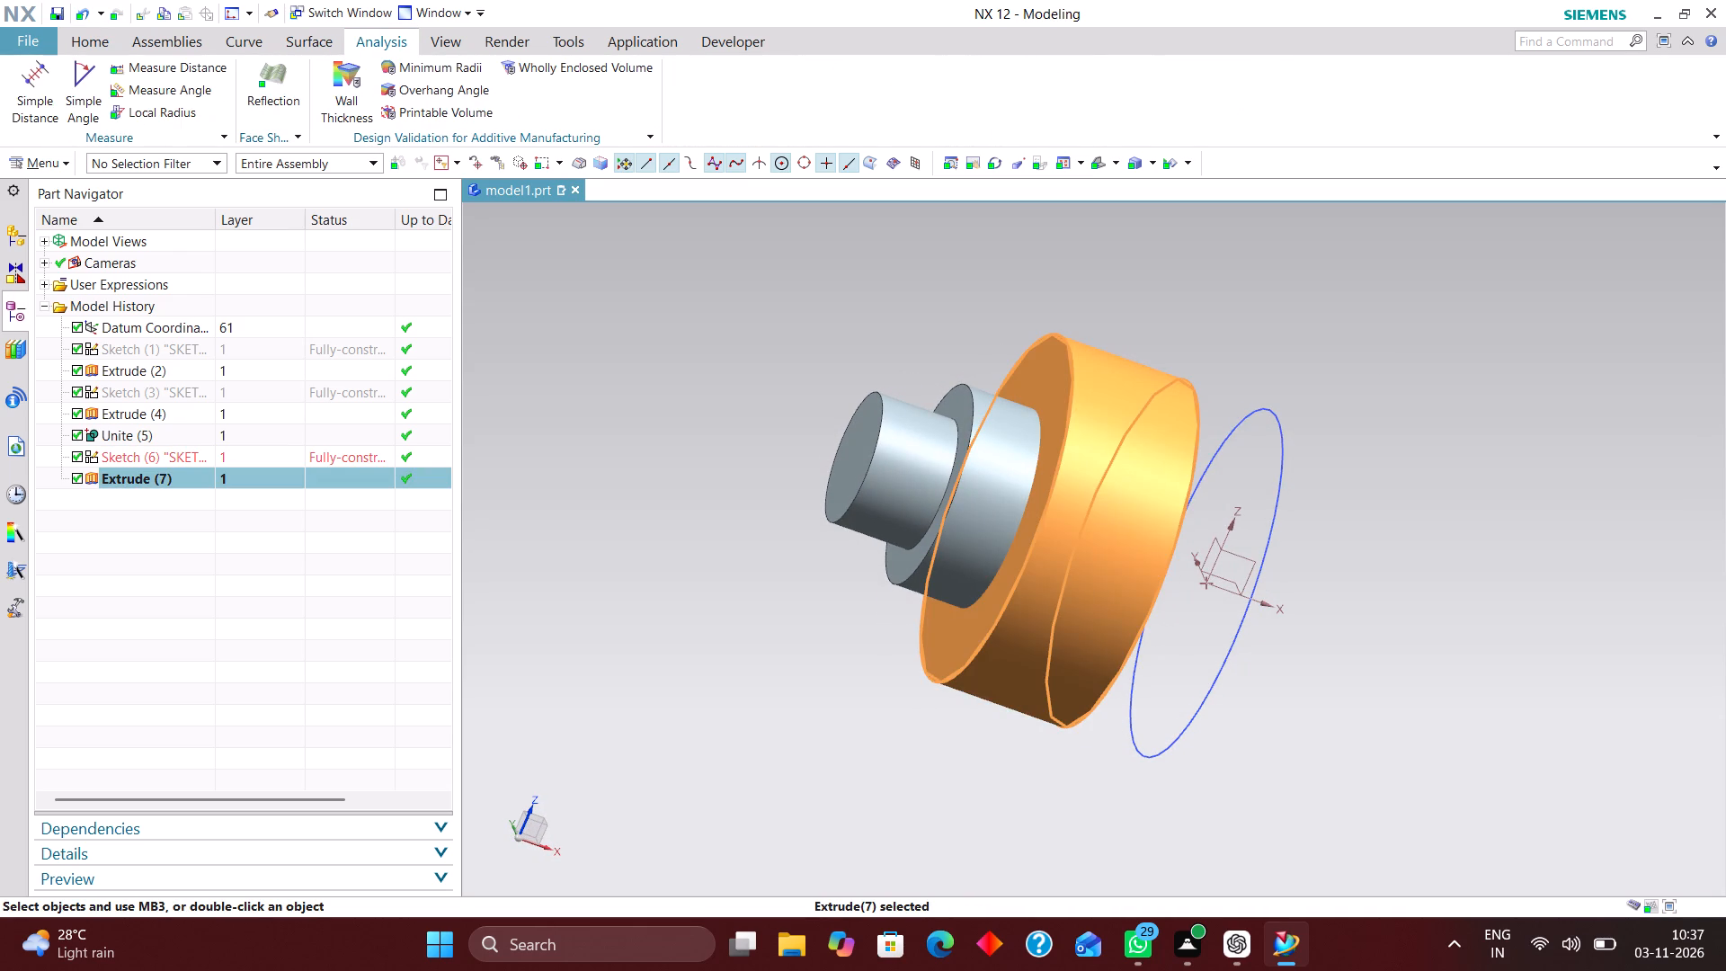
click(53, 76)
middle_drag(1178, 509, 1092, 467)
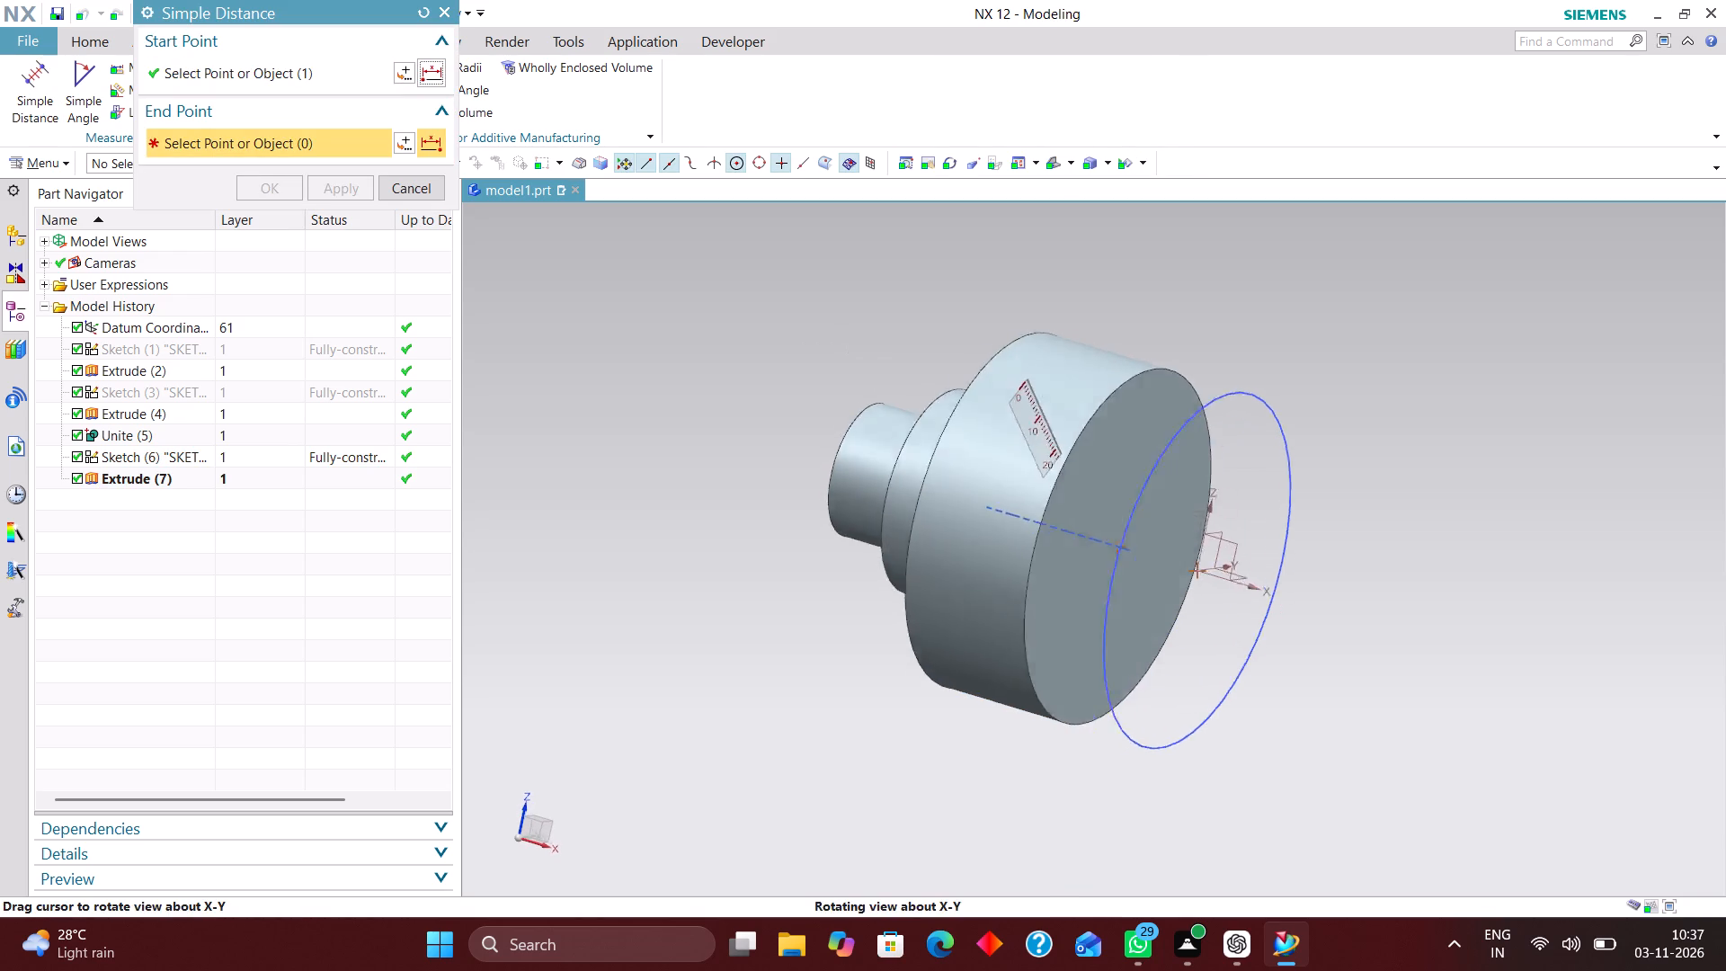
middle_drag(1092, 467, 1078, 459)
click(1099, 391)
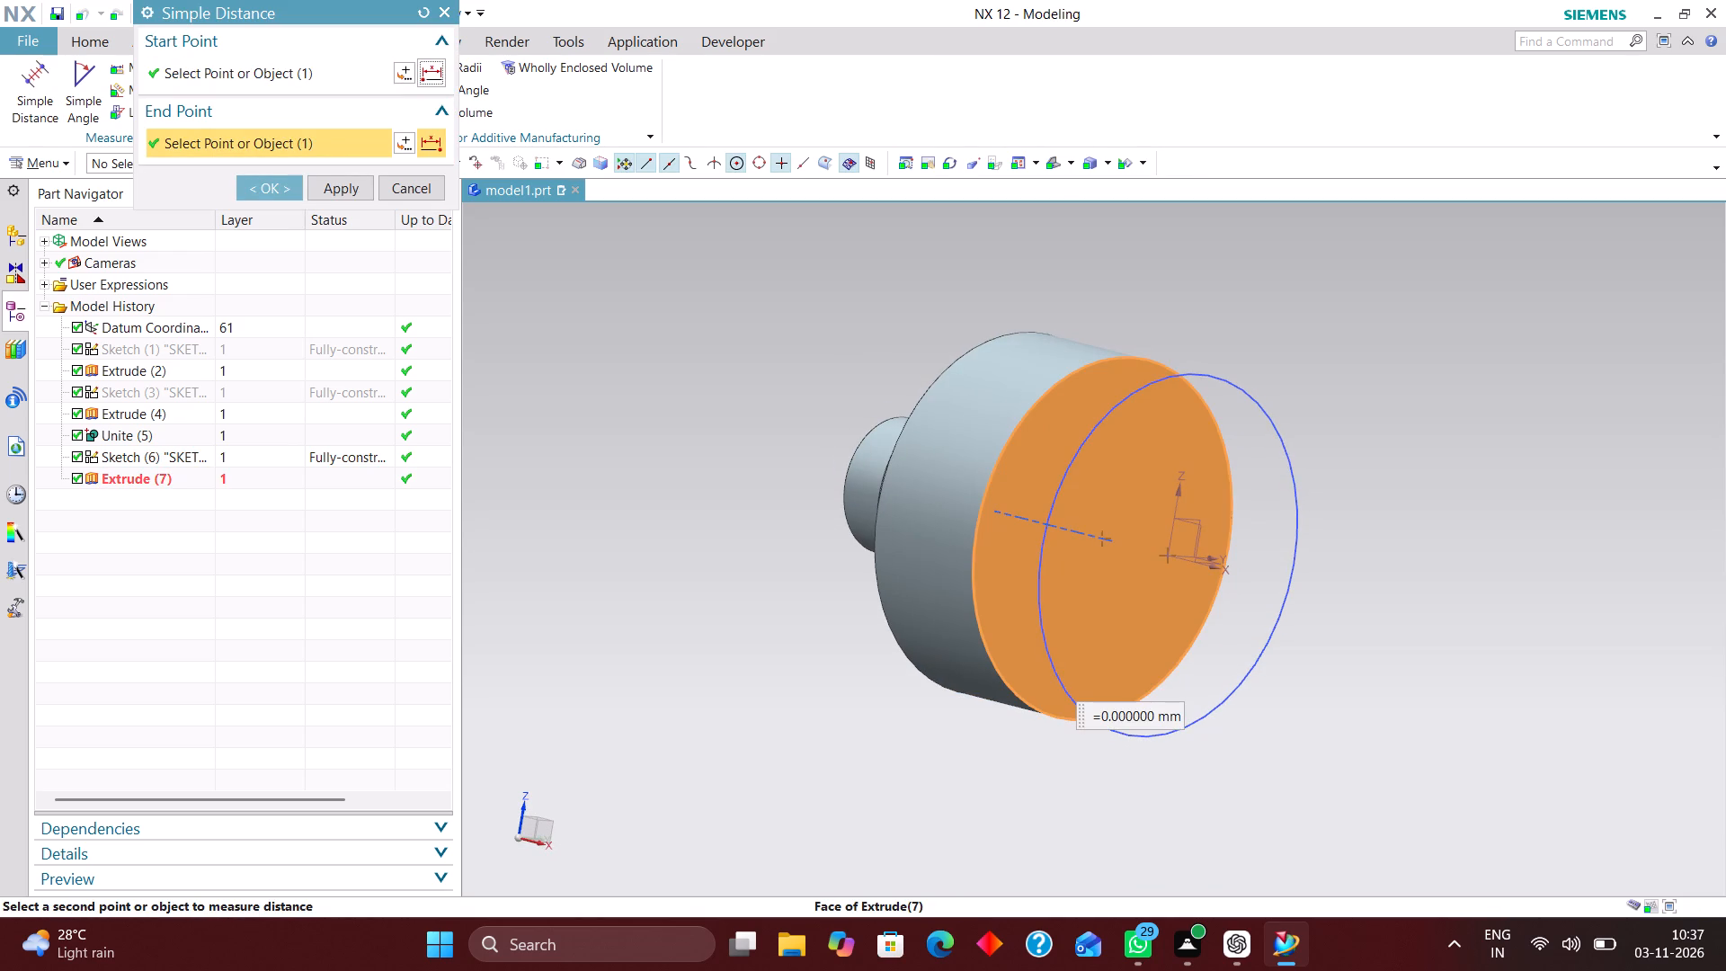
click(426, 9)
Measure the 40 mm section's thickness from its outer end face to its opposite face with Simple Distance.
click(37, 87)
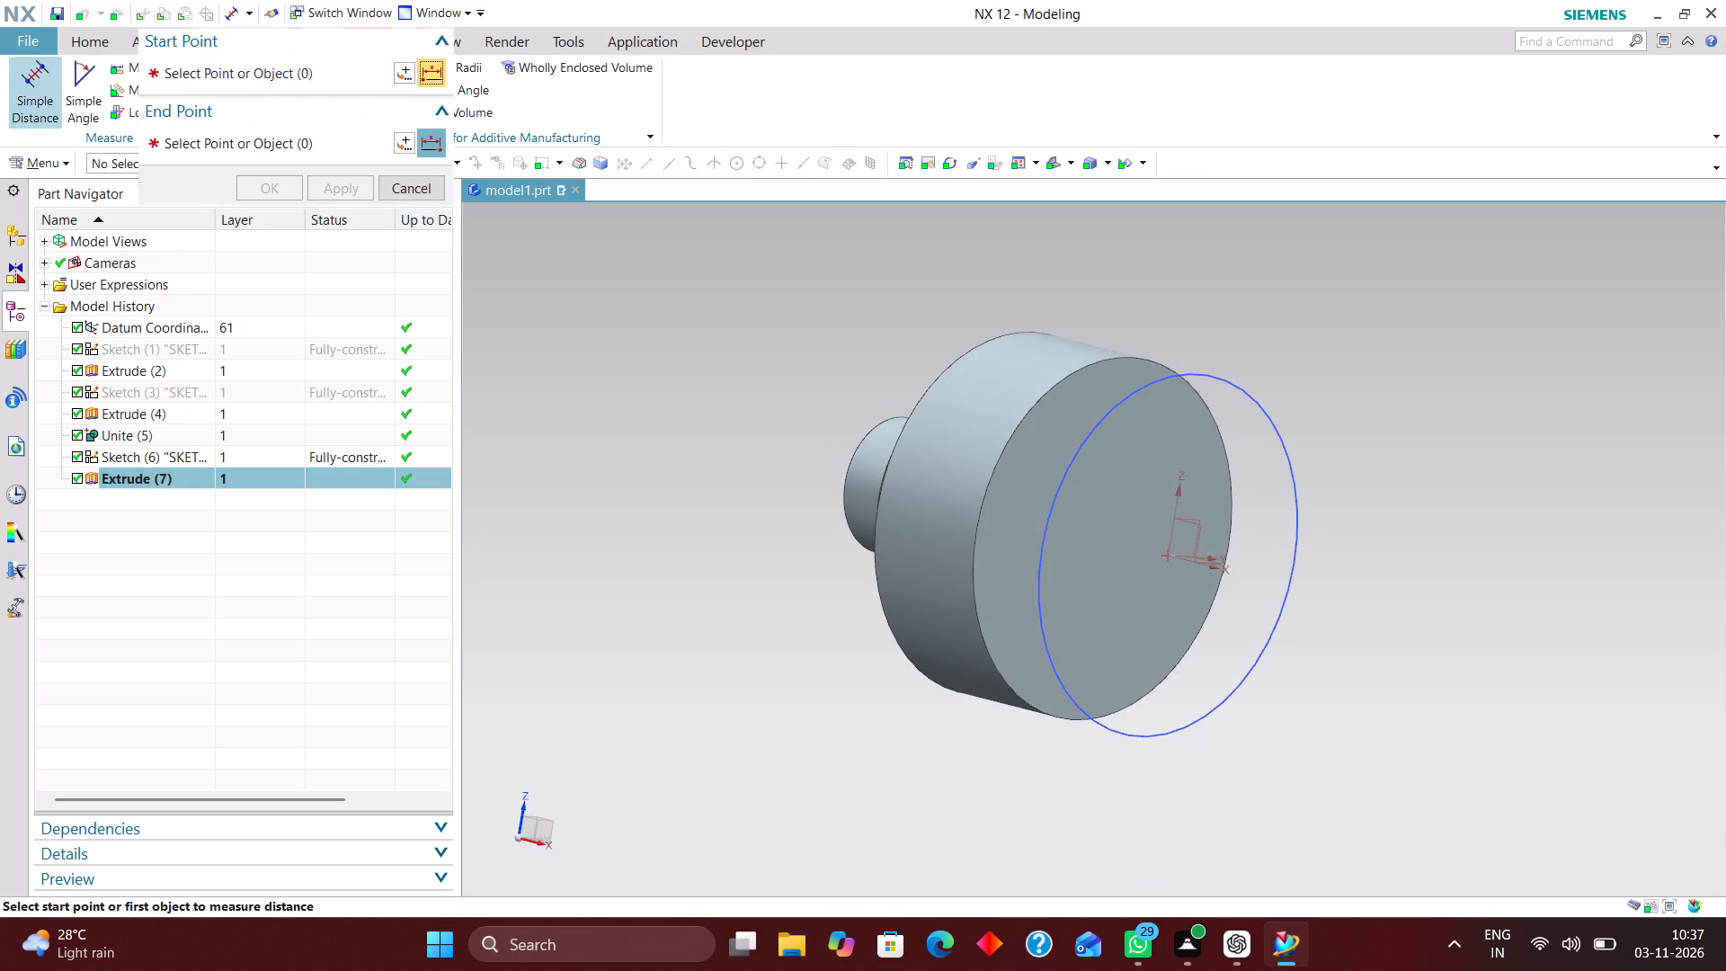
click(1025, 494)
middle_drag(1007, 579, 1023, 578)
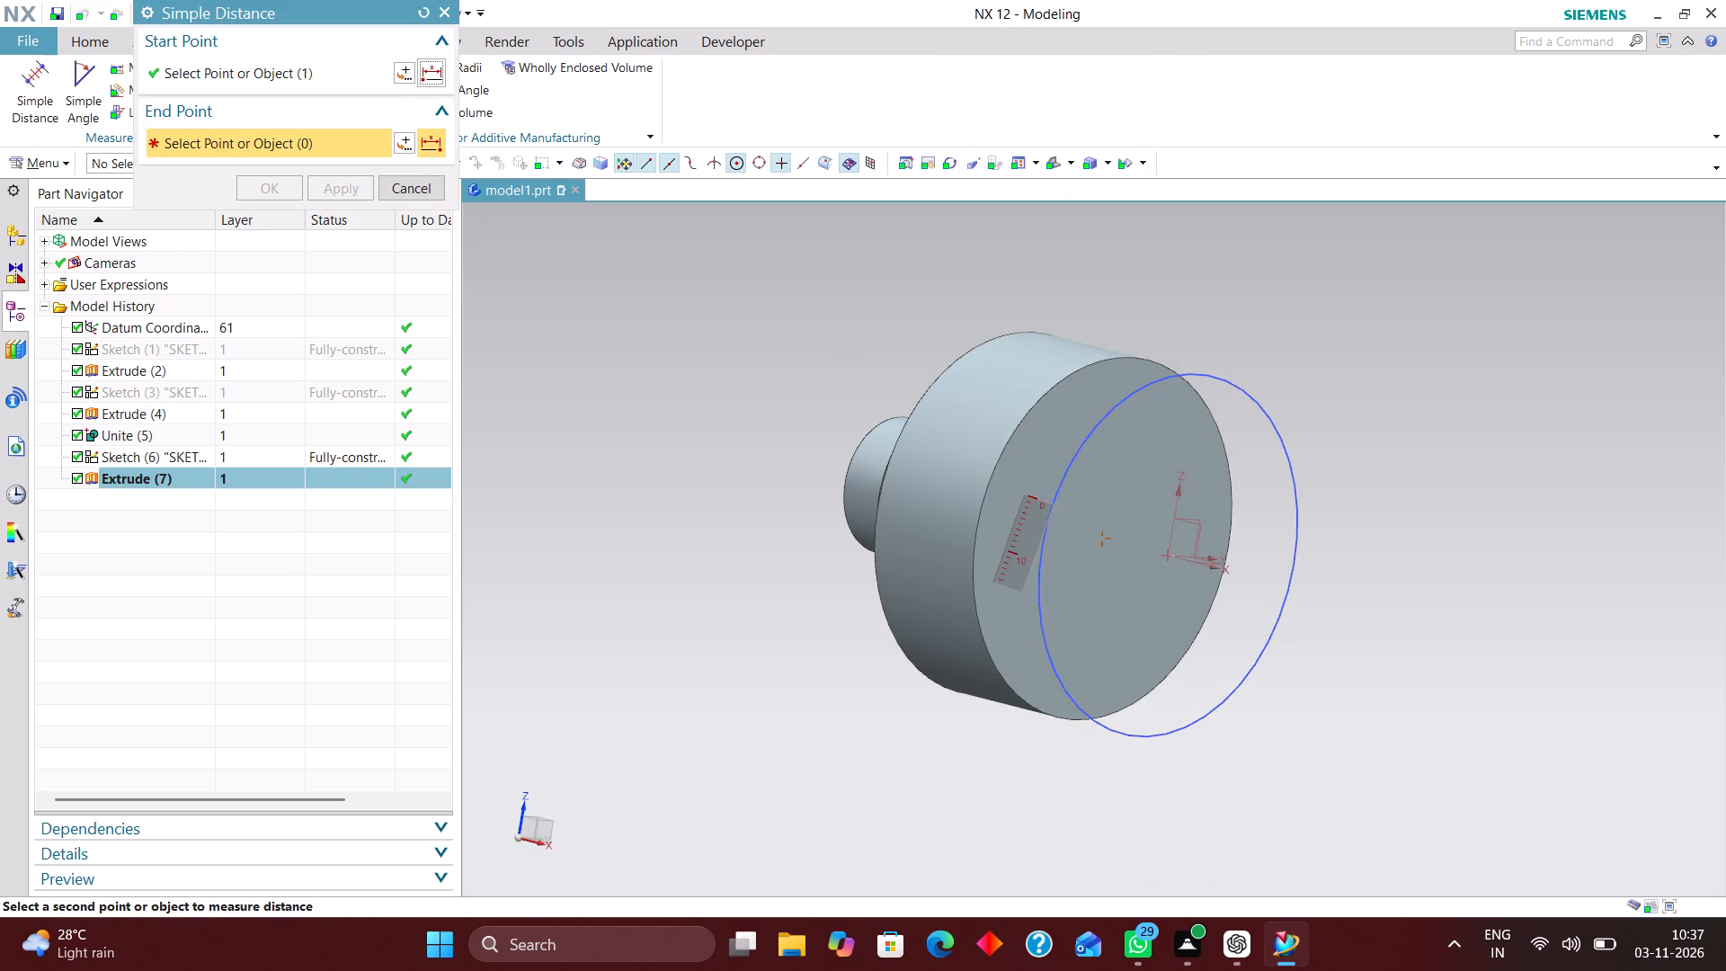
middle_drag(1023, 578, 1138, 596)
click(1088, 450)
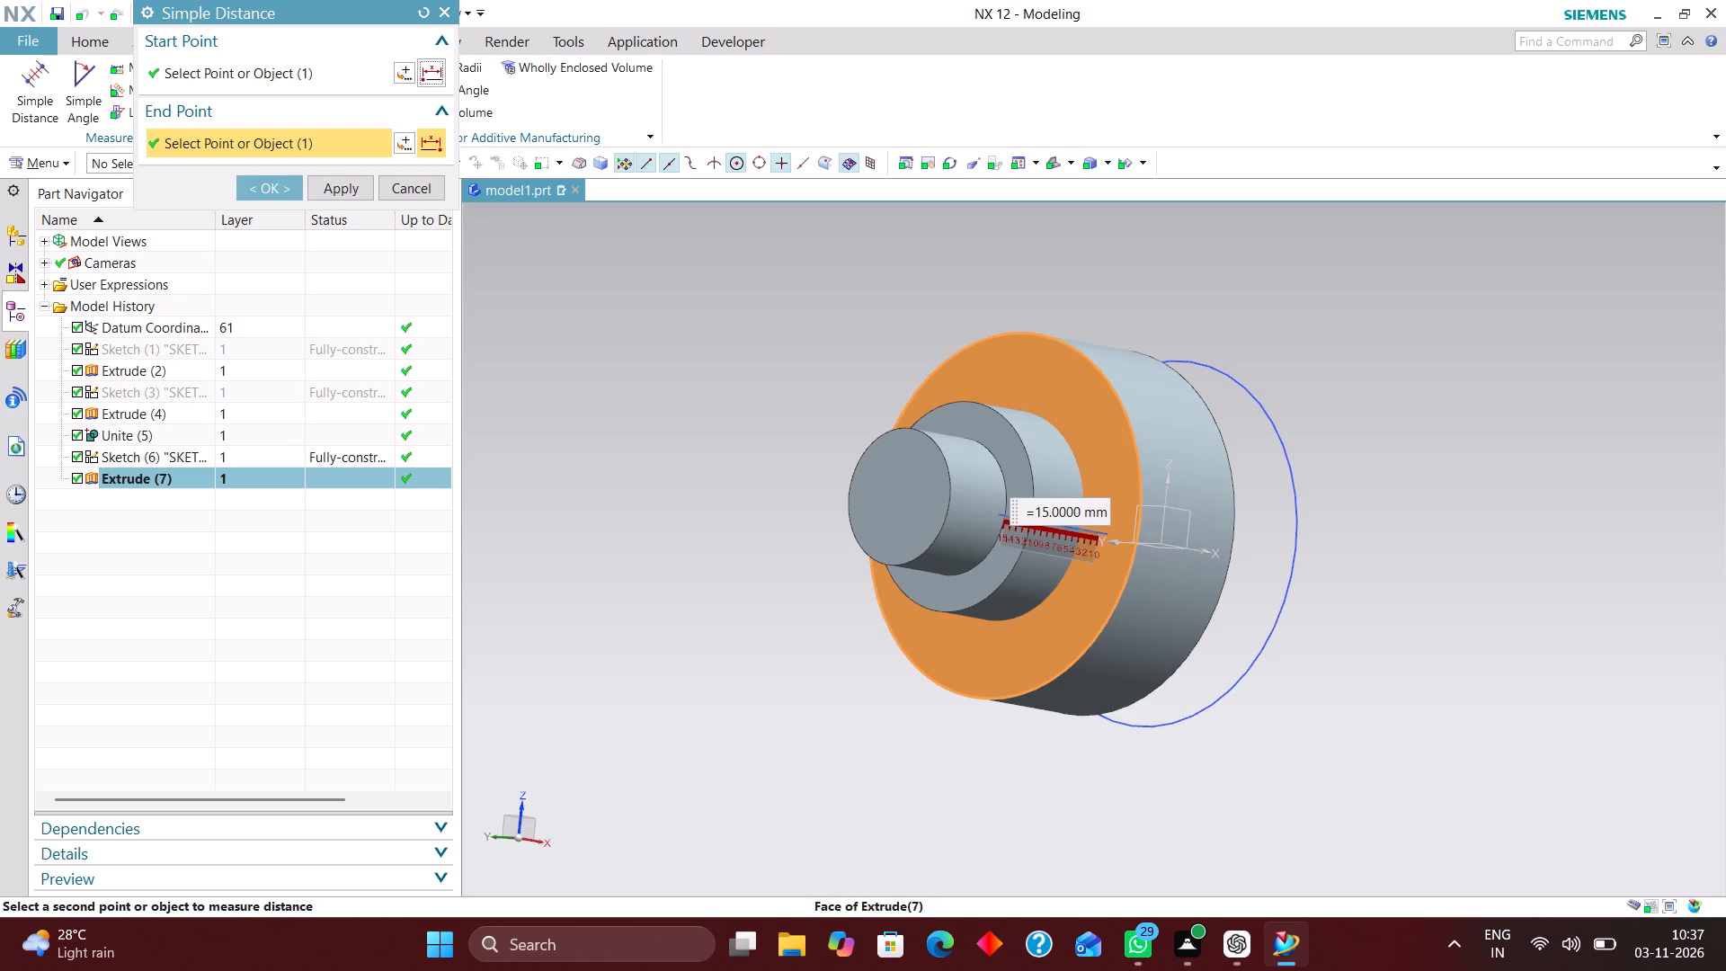
click(404, 191)
Unite the 40 mm diameter section with the stepped shaft body, using the shaft body as target.
click(75, 40)
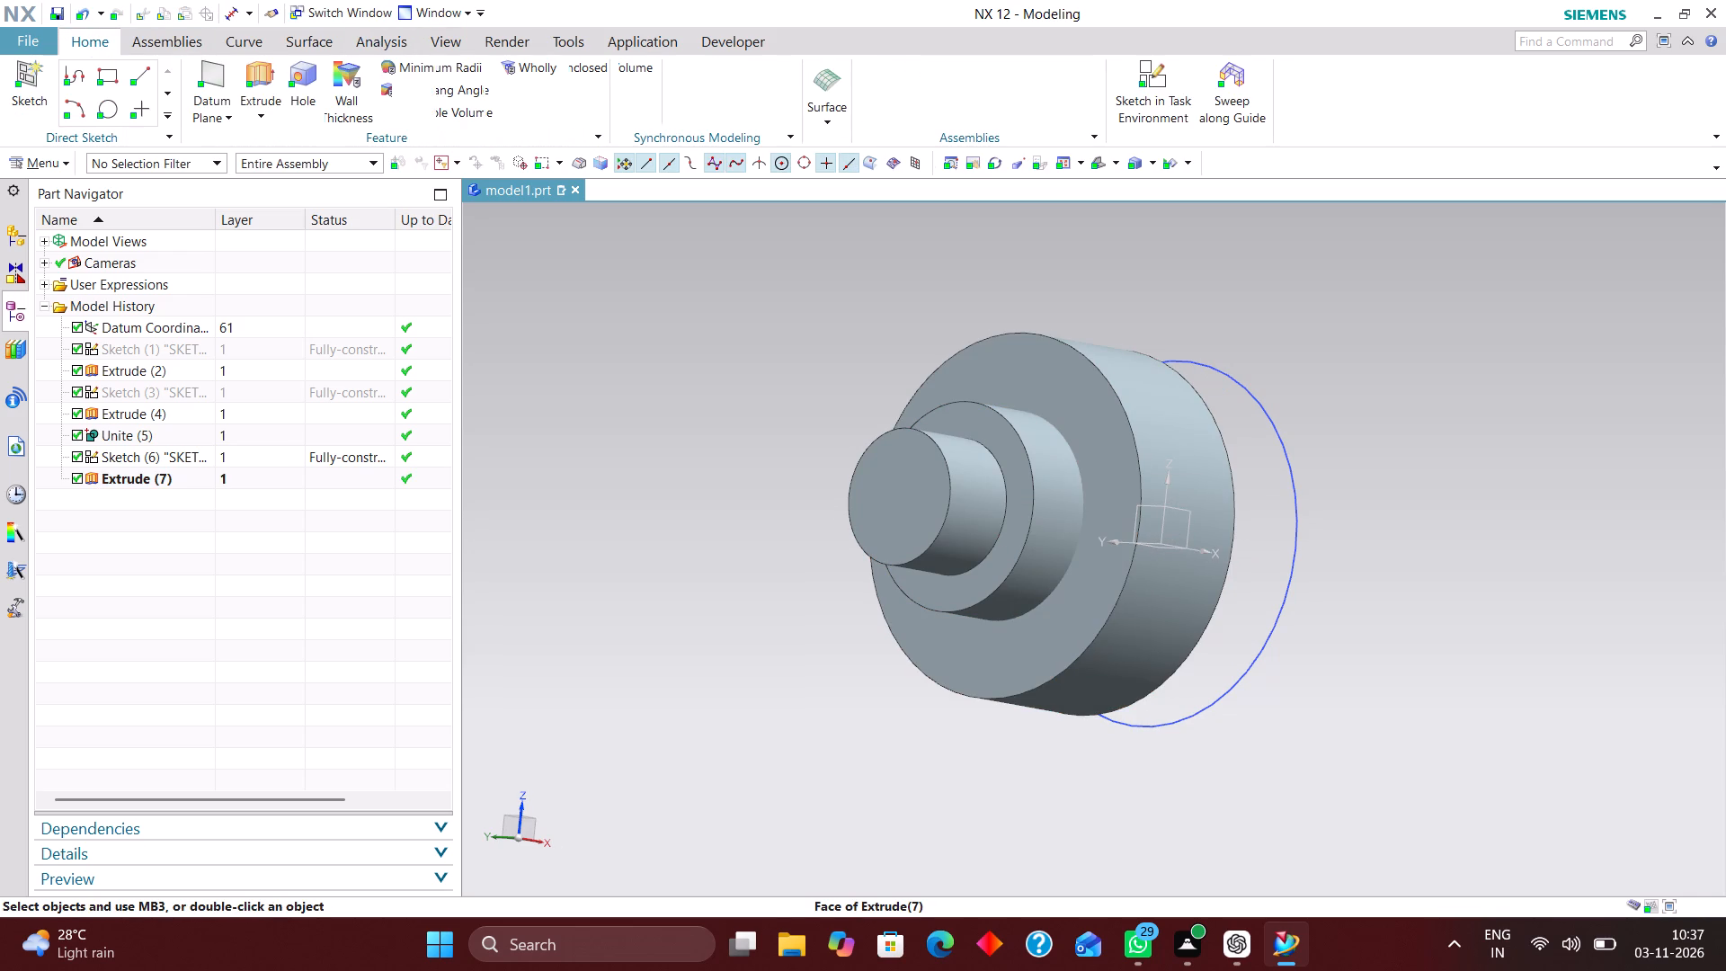
click(359, 87)
click(981, 502)
click(1100, 480)
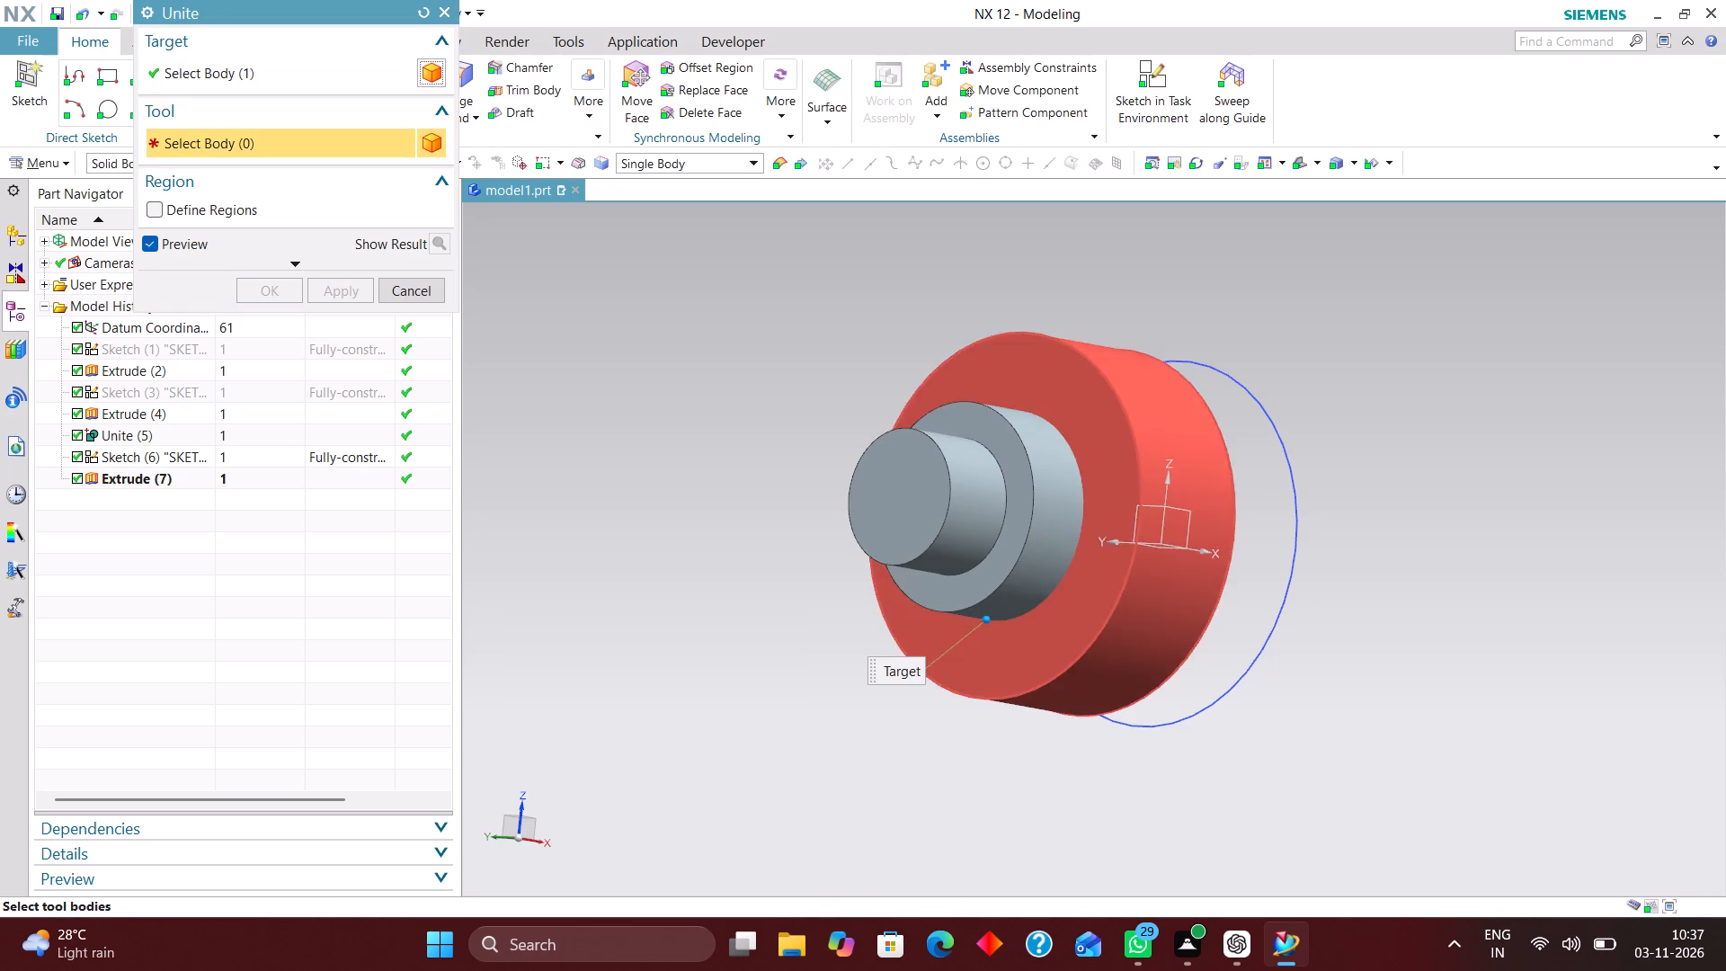
click(275, 287)
scroll(1235, 530, up, 1)
middle_drag(1228, 525, 1152, 503)
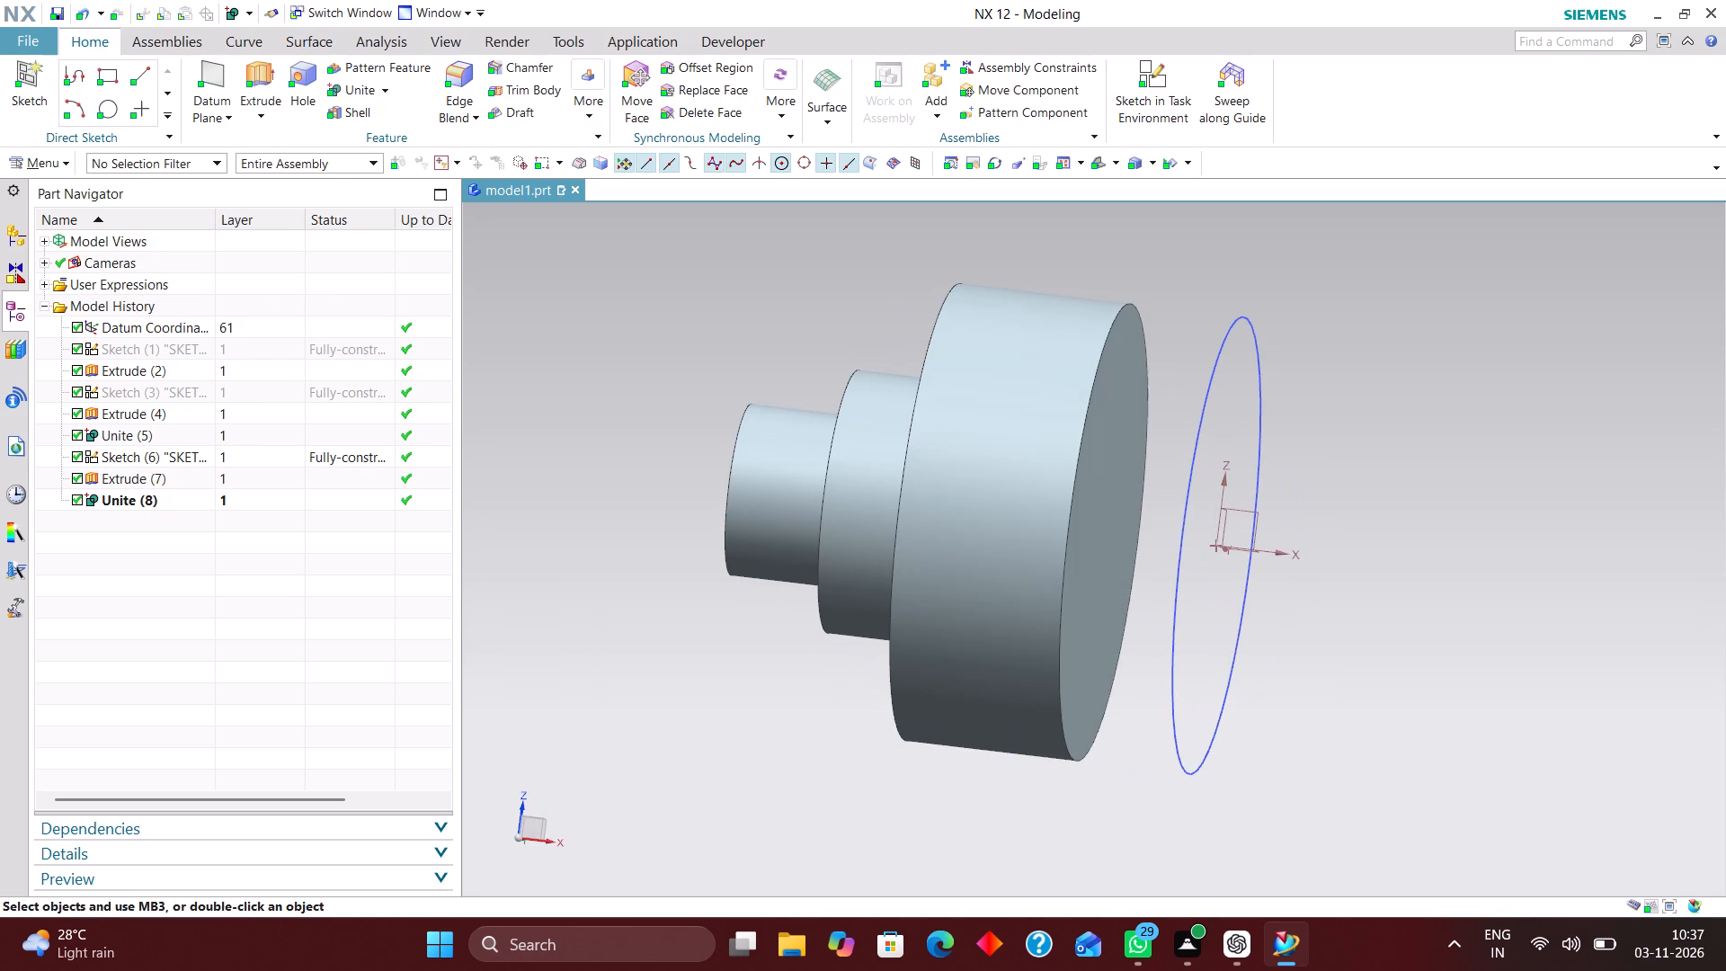
Hide the sketch circle of the 40 mm diameter section.
right_drag(1212, 380, 1173, 468)
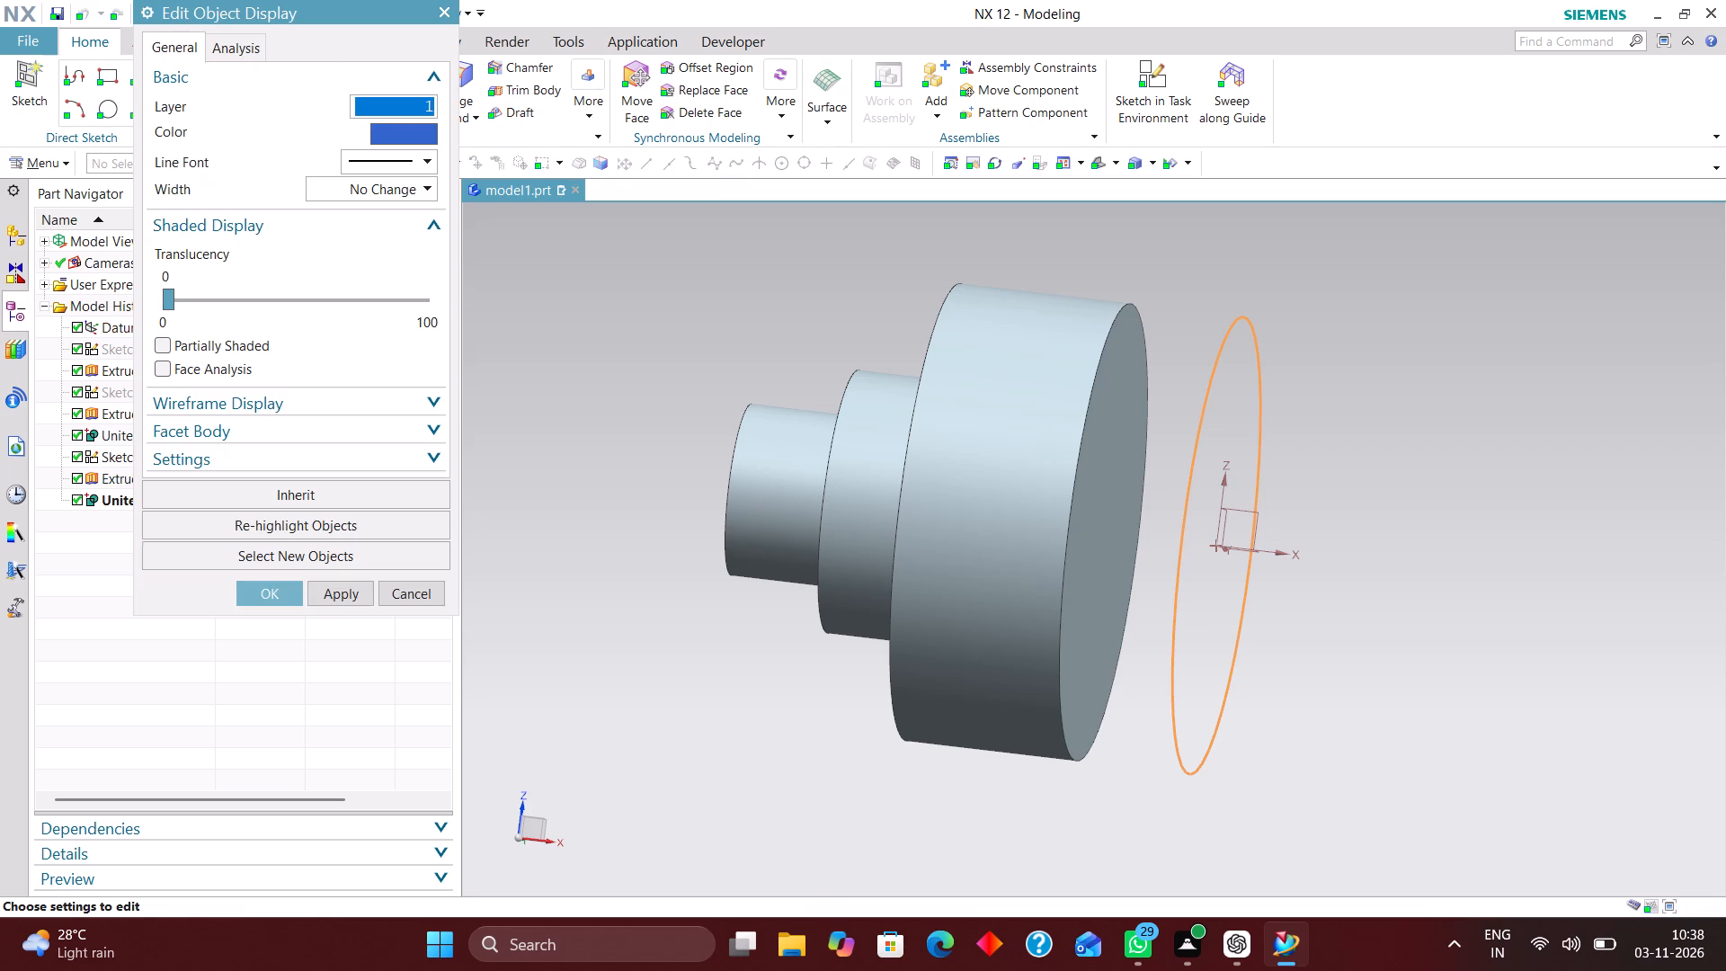
click(437, 592)
right_drag(1172, 647, 1154, 806)
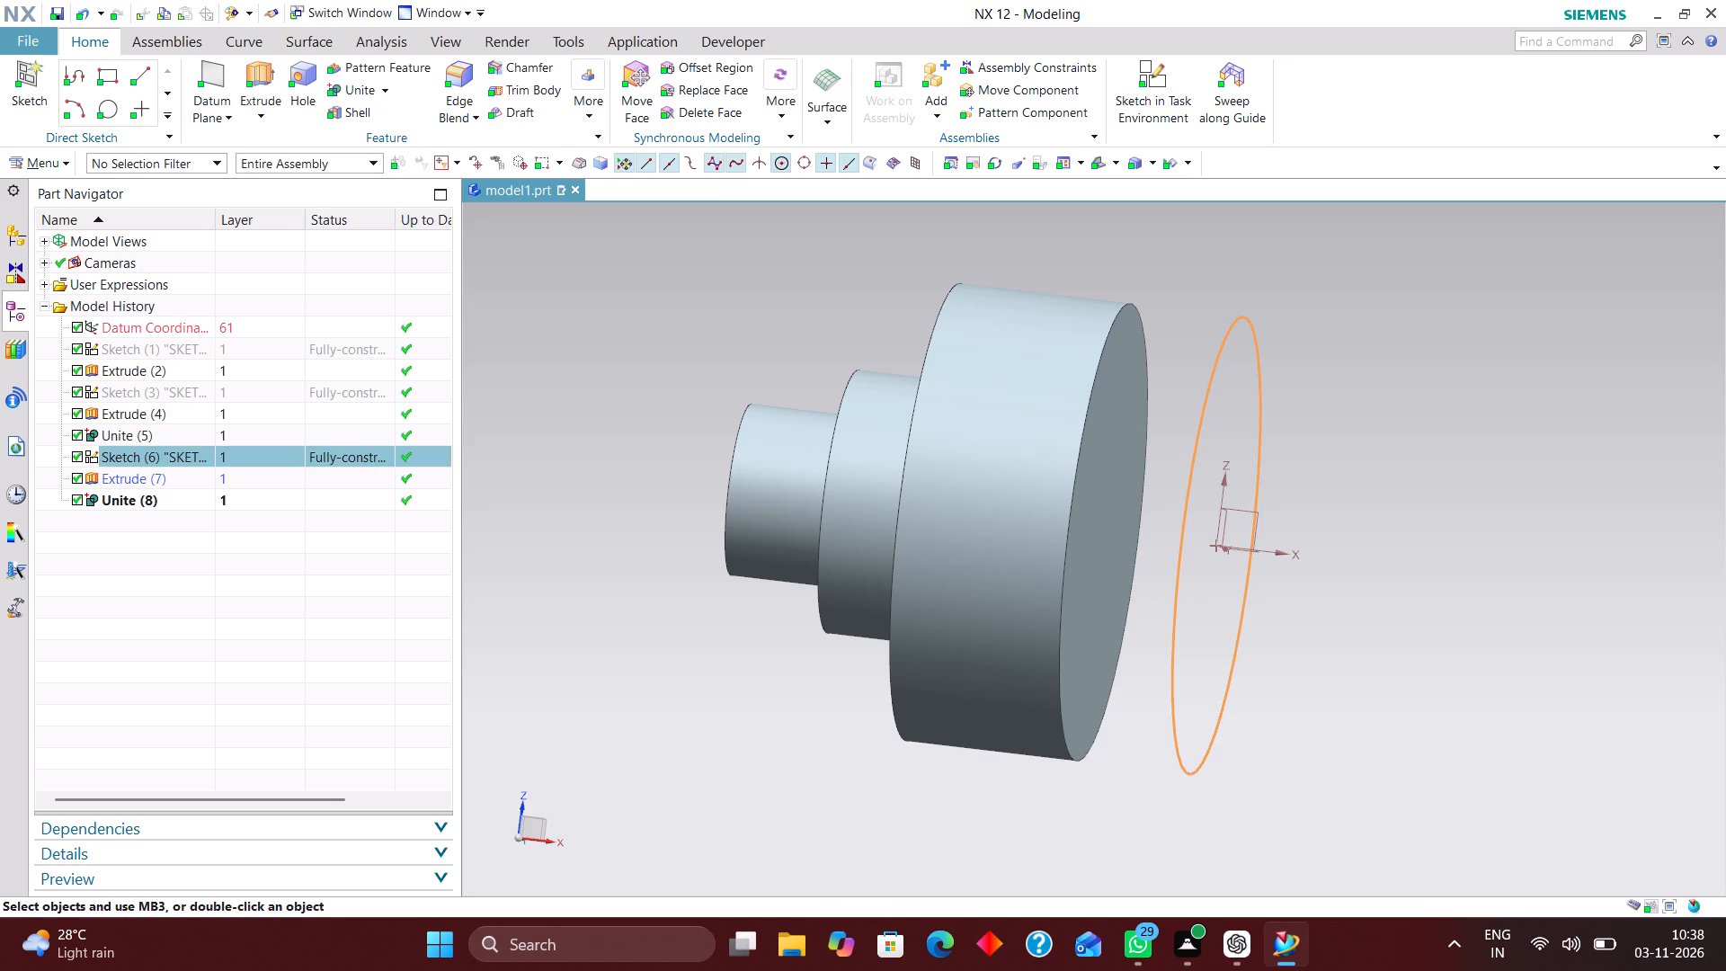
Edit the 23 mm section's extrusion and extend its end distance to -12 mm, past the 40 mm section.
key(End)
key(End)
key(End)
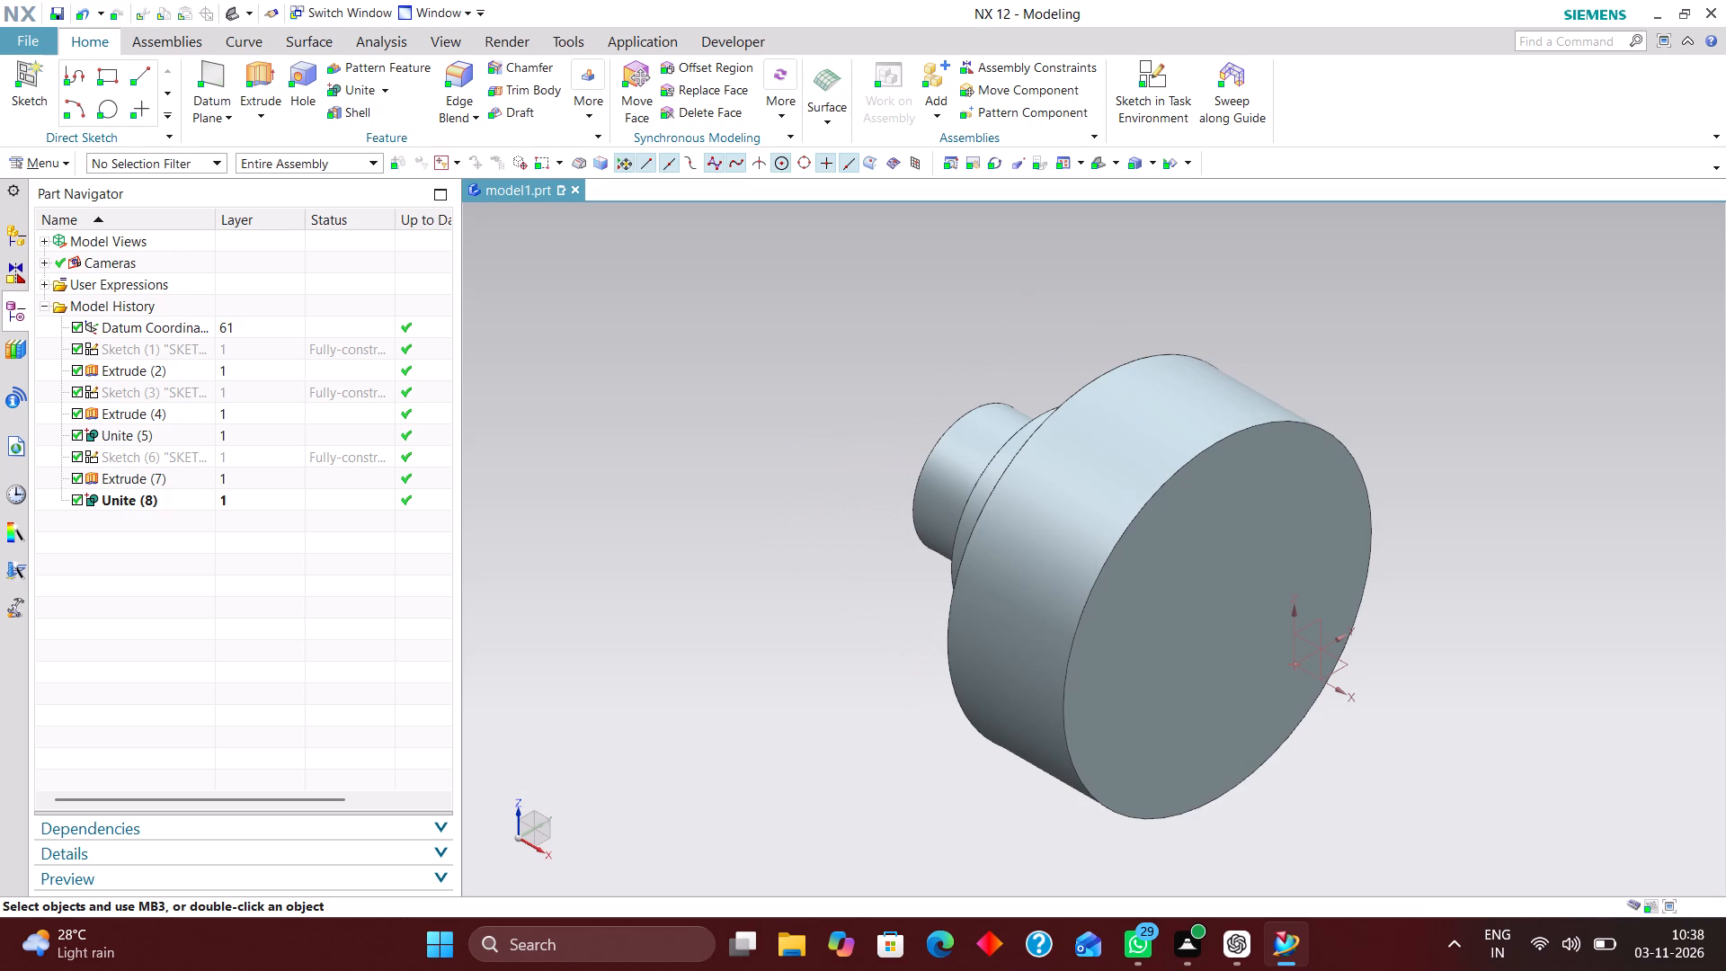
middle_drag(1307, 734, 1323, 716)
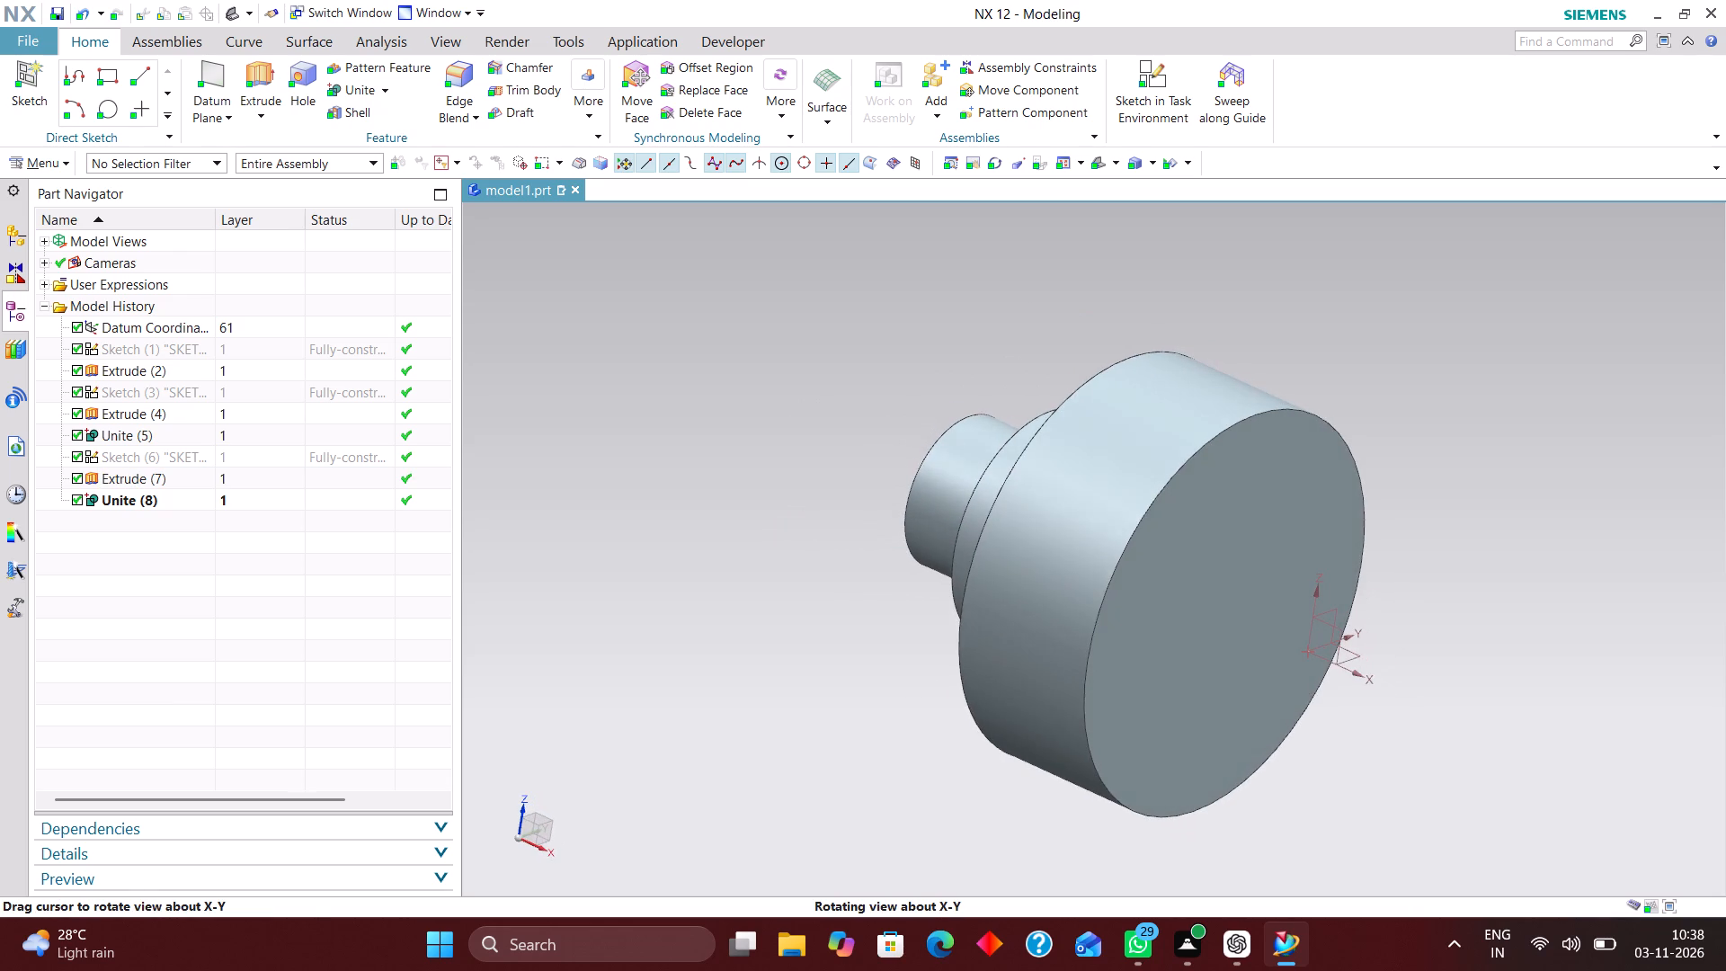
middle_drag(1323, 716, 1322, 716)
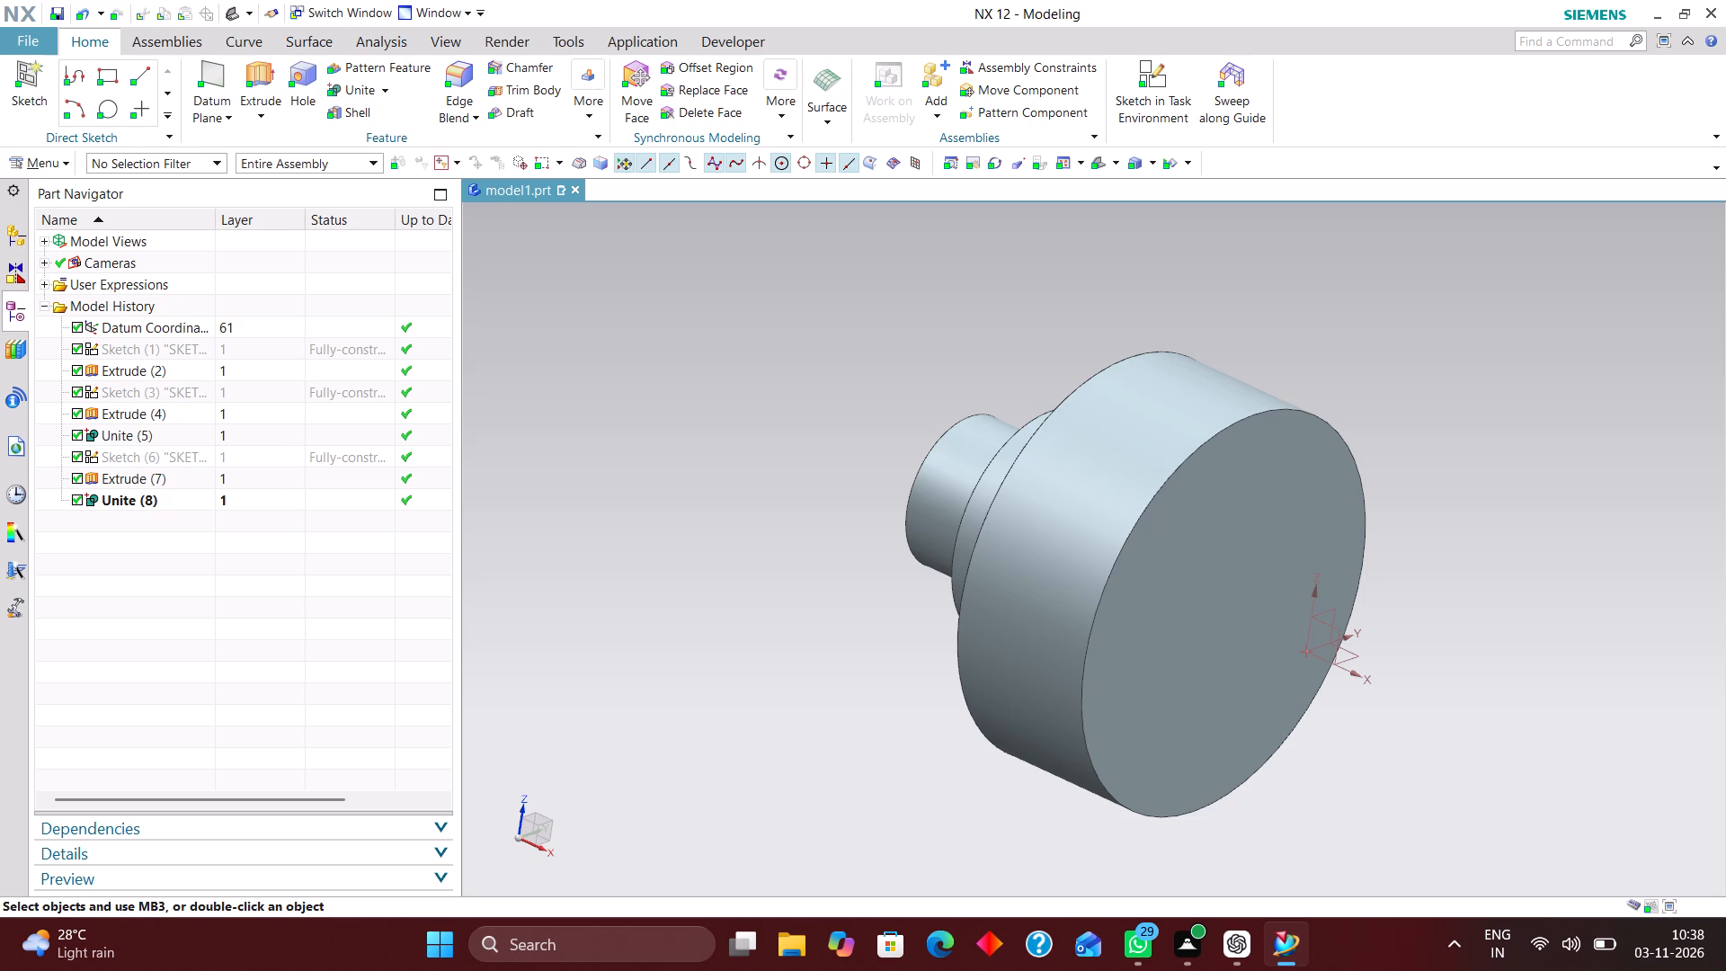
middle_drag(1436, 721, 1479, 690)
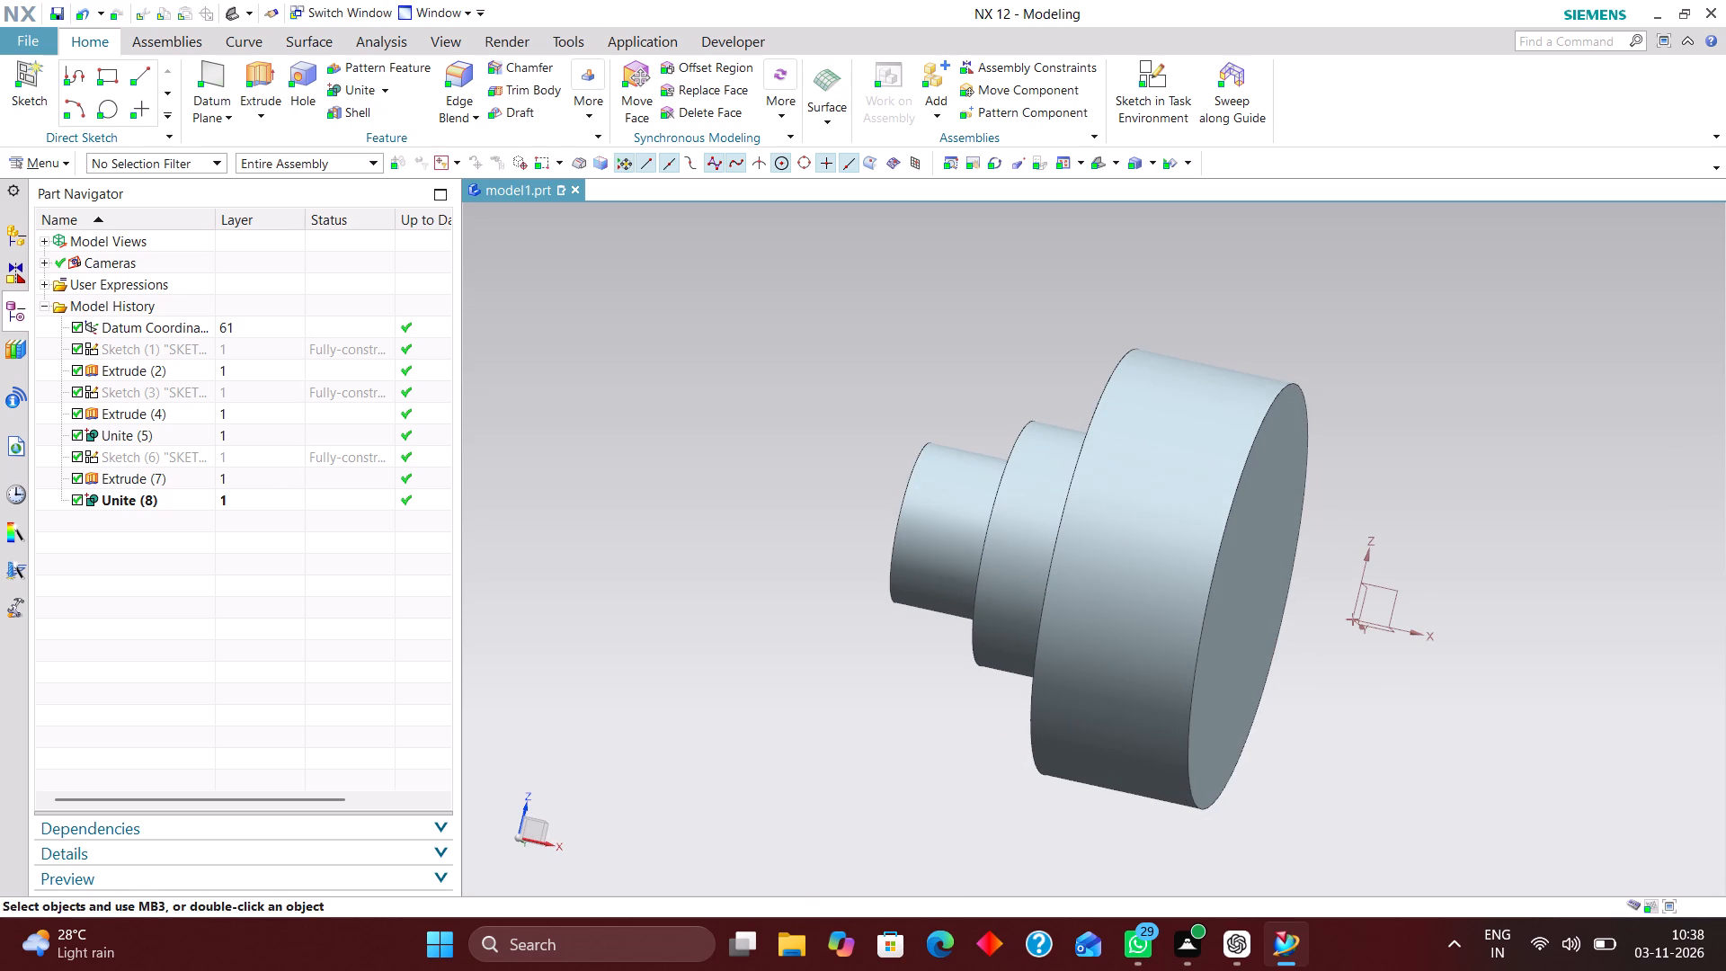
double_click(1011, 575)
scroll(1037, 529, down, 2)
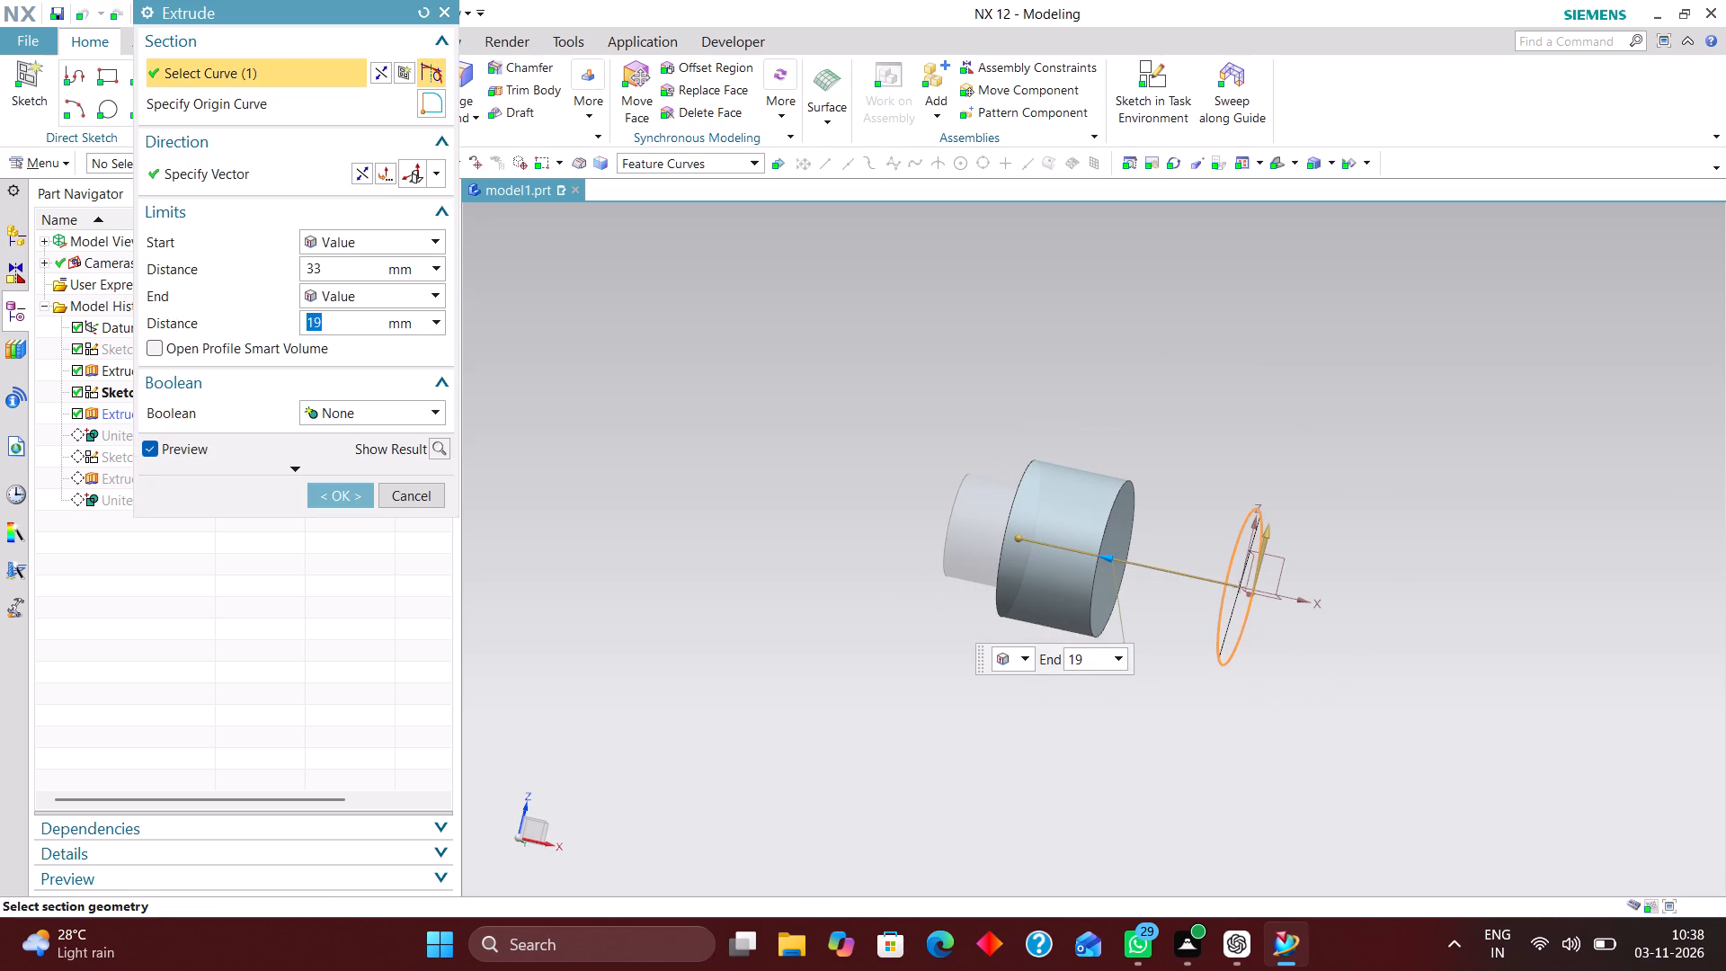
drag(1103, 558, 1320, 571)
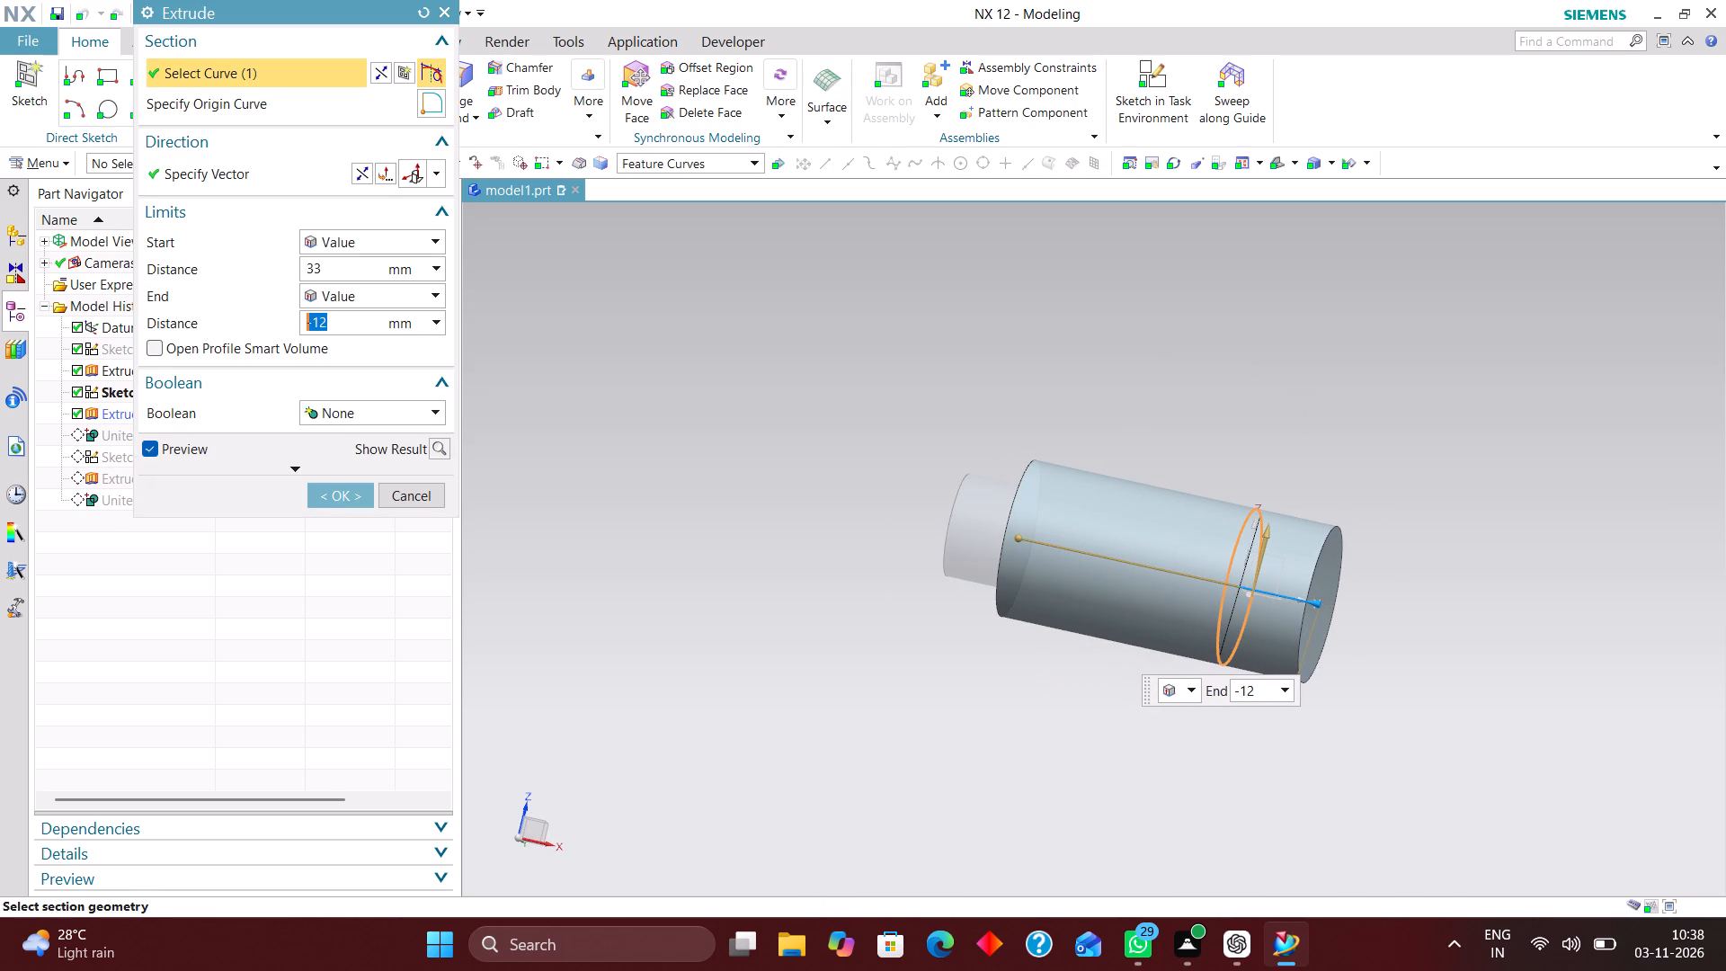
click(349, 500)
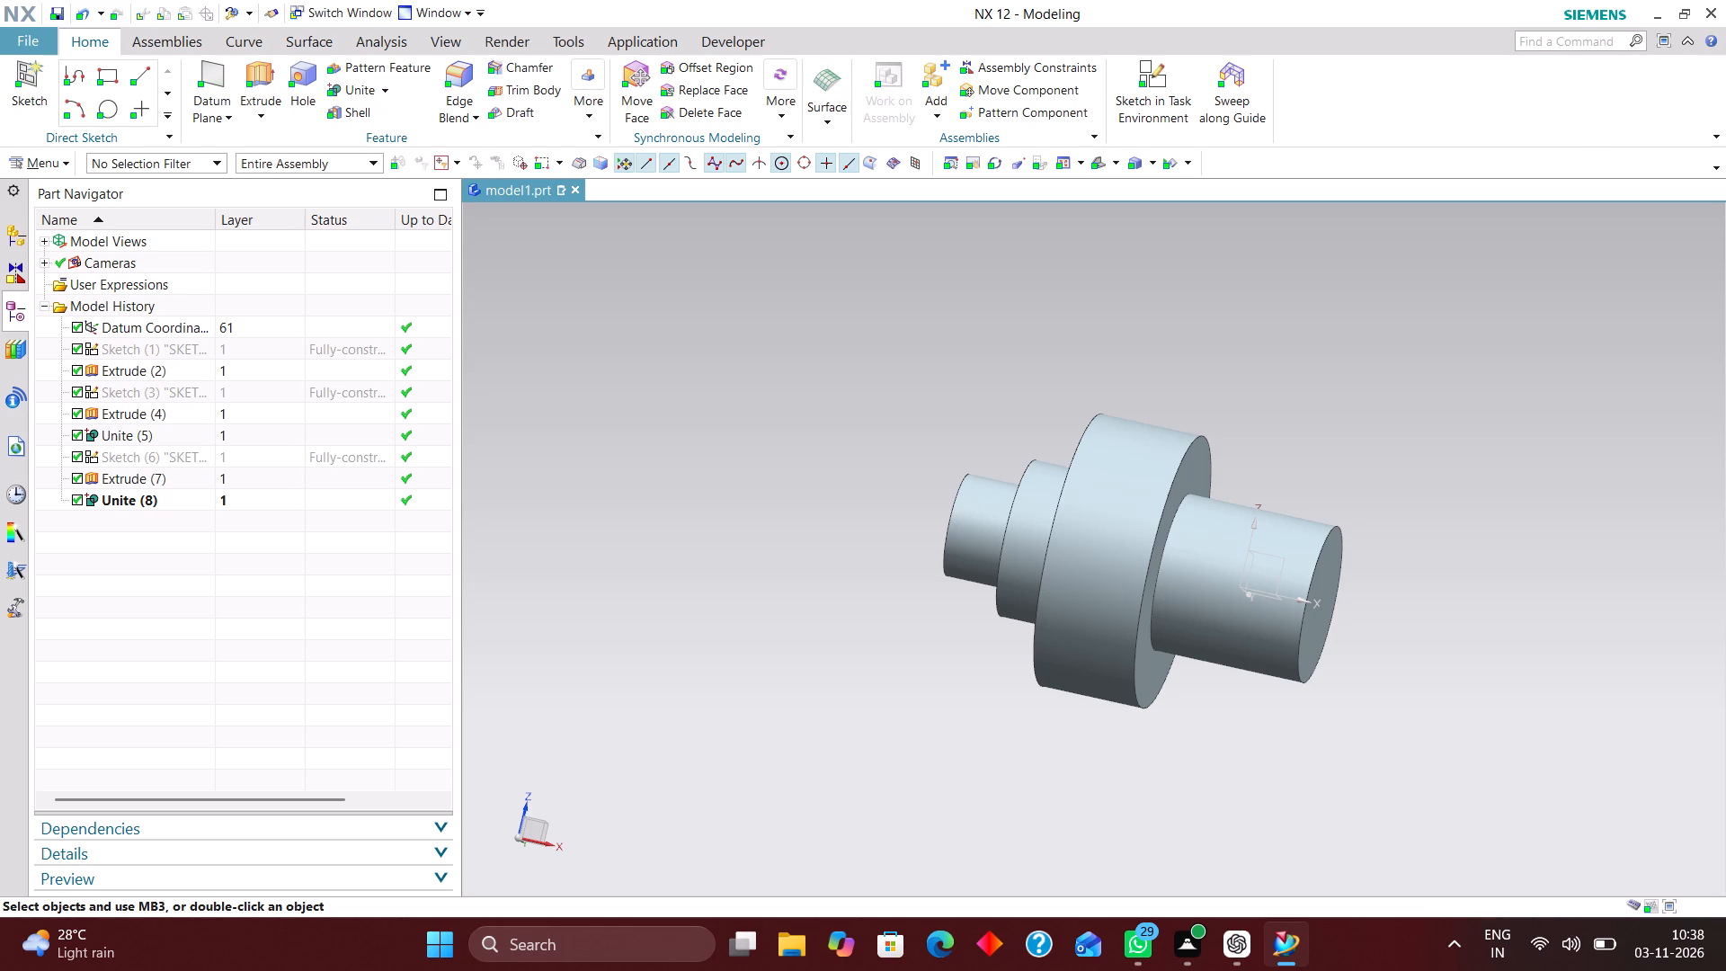
Measure the 23 mm section's overall length from its shoulder face to its extended end face with Simple Distance.
click(396, 40)
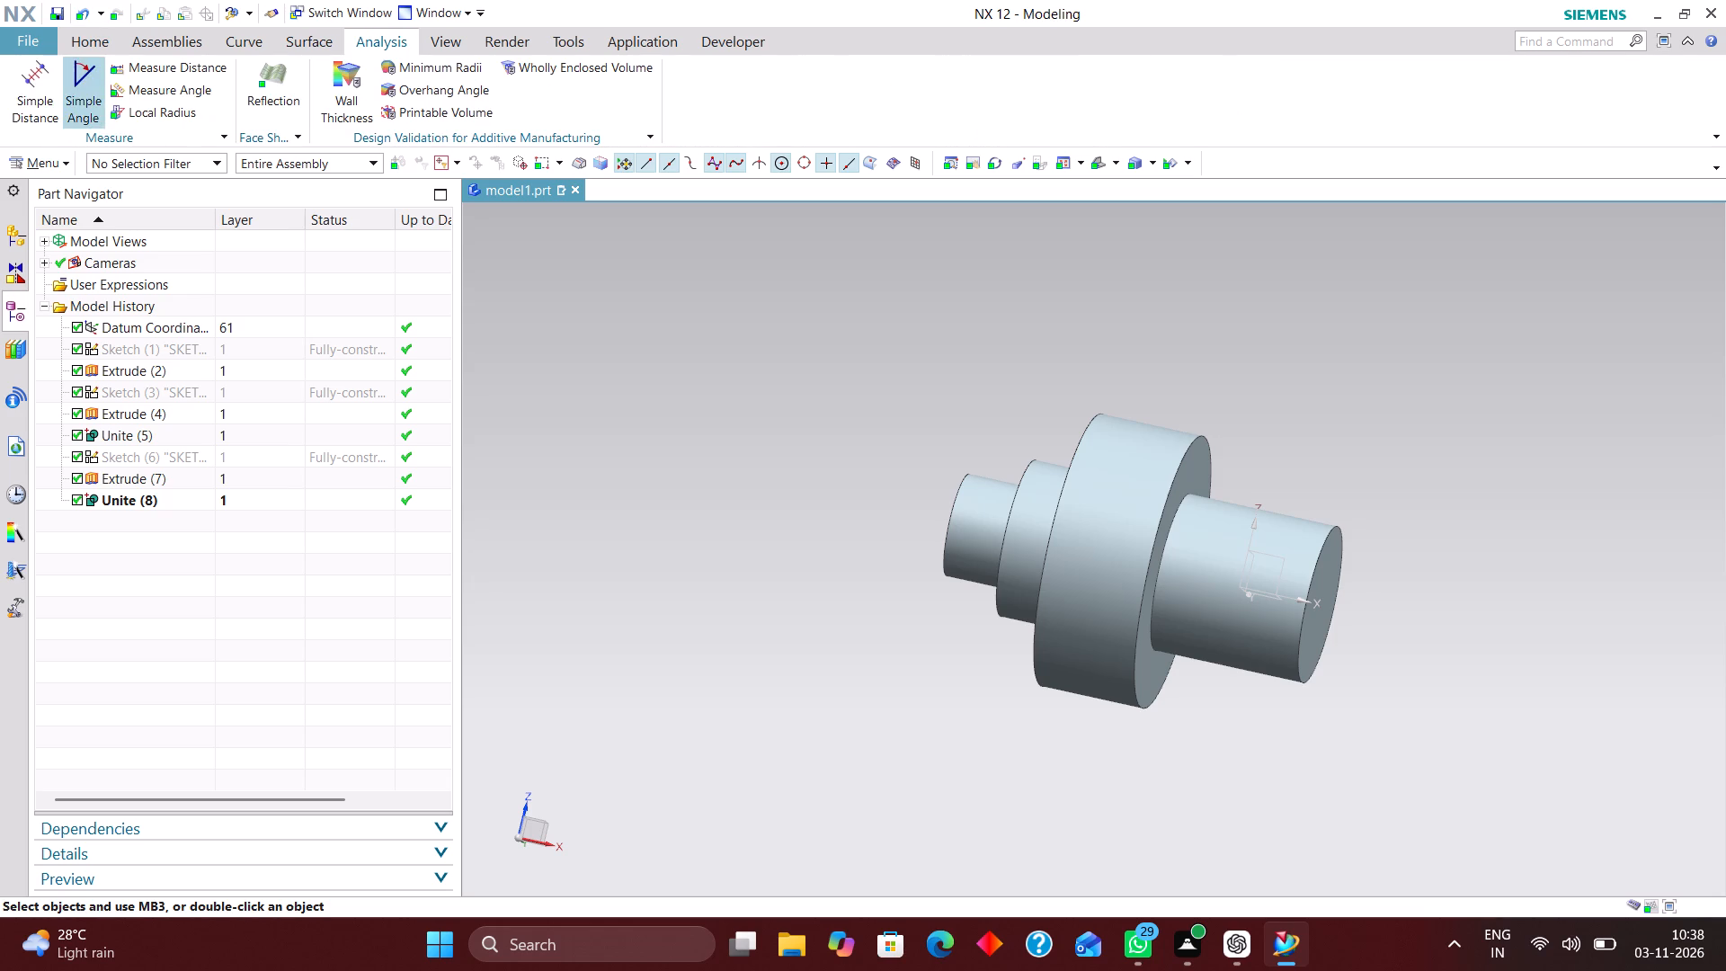
click(45, 88)
middle_drag(1106, 626, 1165, 628)
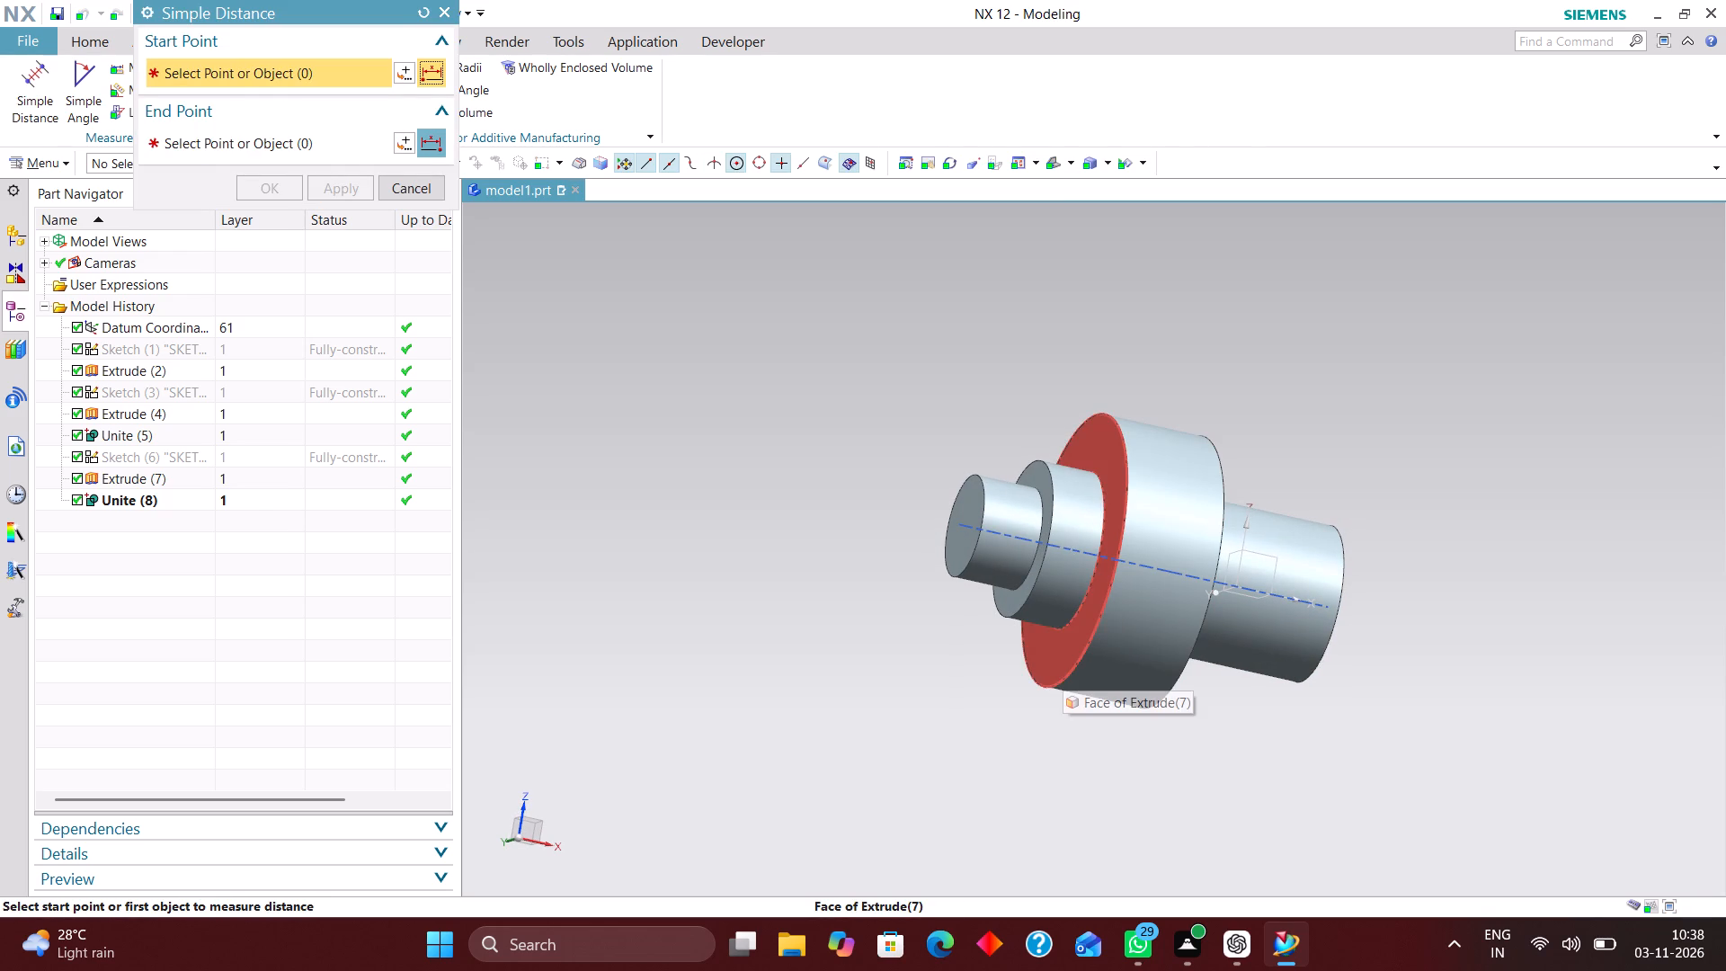
scroll(1054, 664, up, 2)
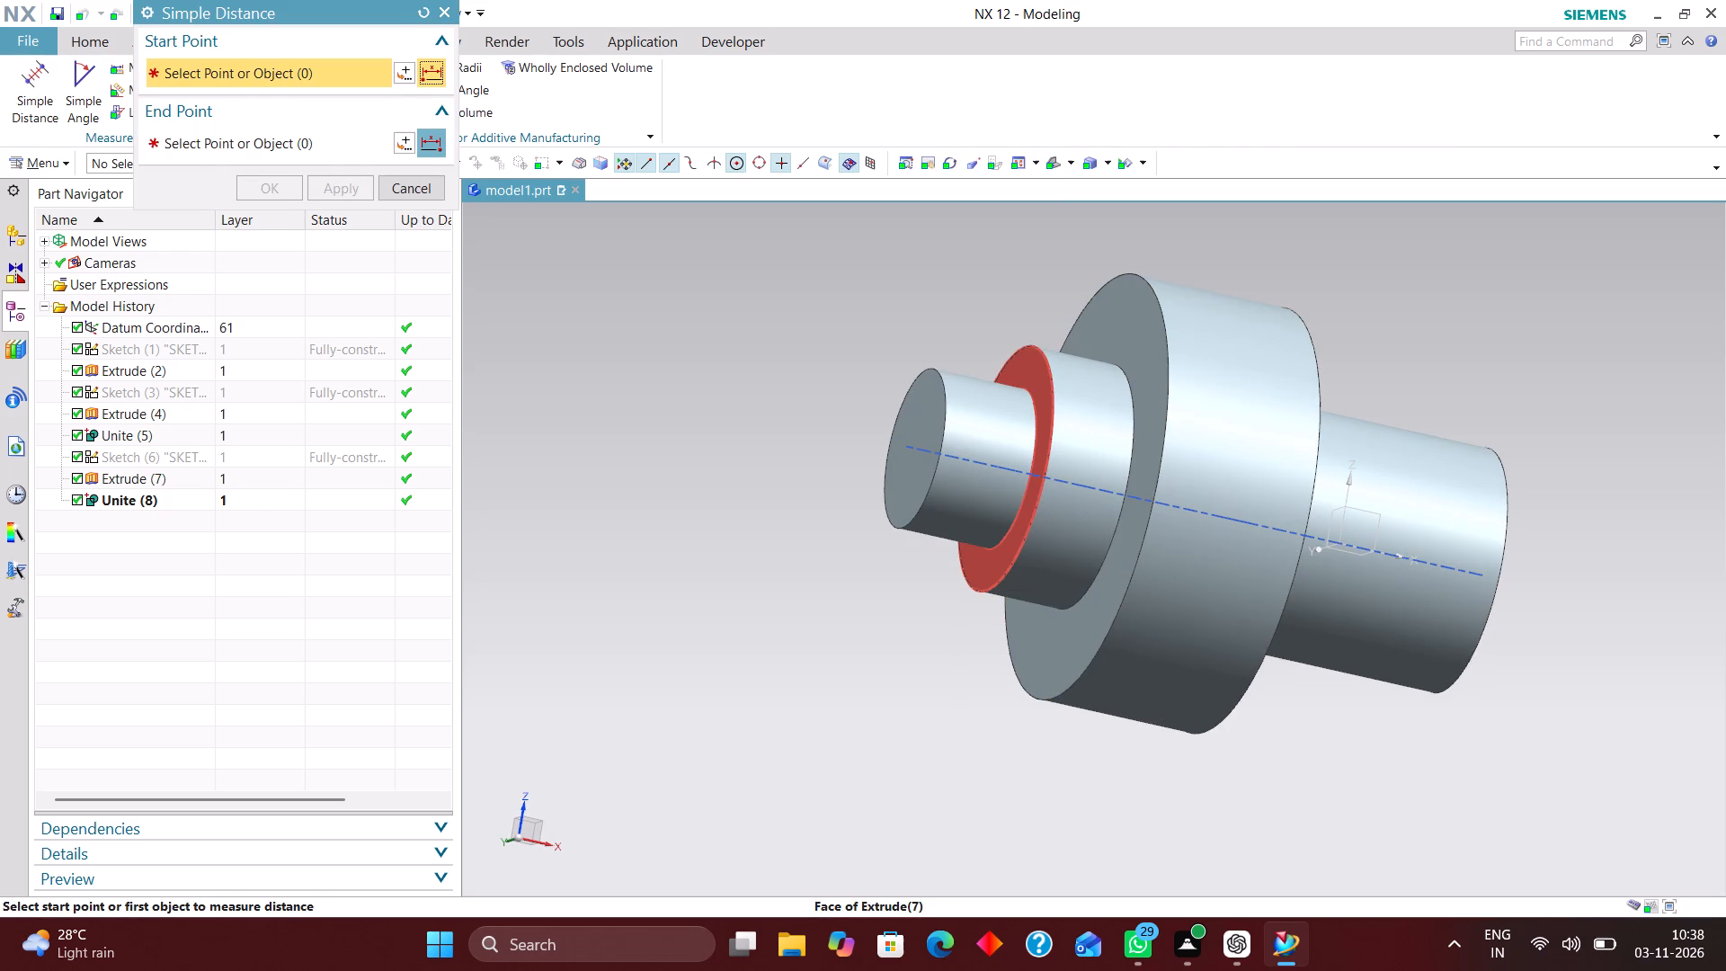
scroll(1012, 555, up, 5)
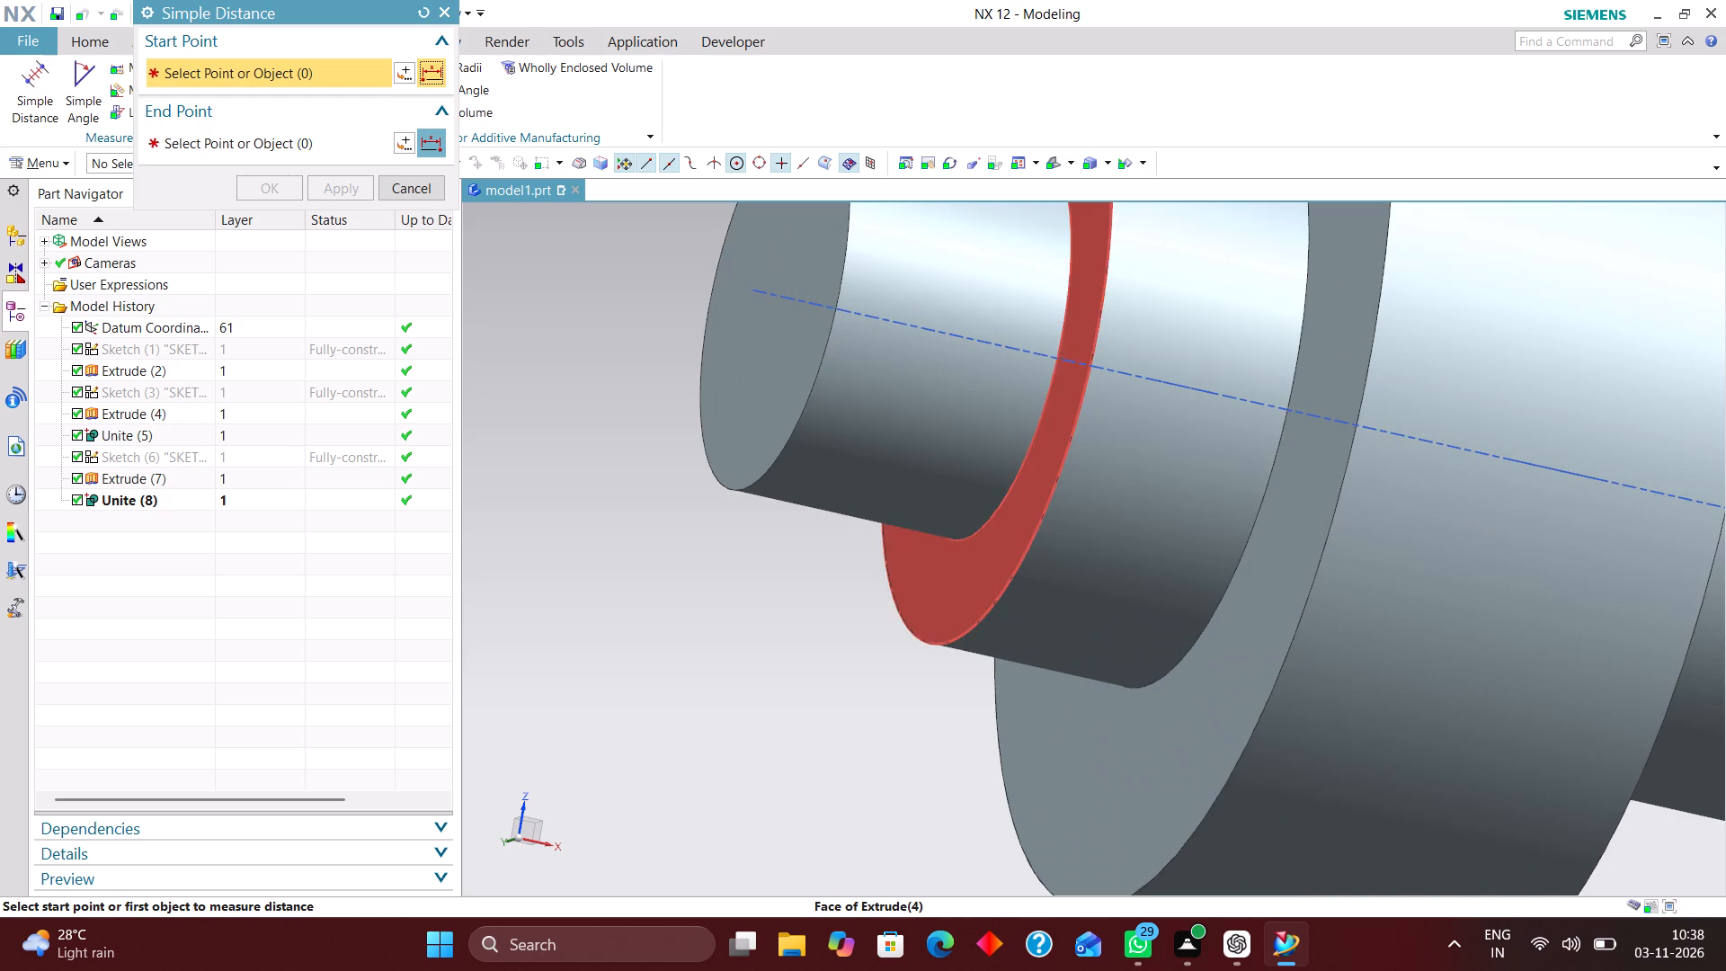
click(1010, 551)
scroll(960, 601, down, 4)
middle_drag(1464, 685, 1355, 664)
click(1346, 638)
middle_drag(1415, 796, 1448, 783)
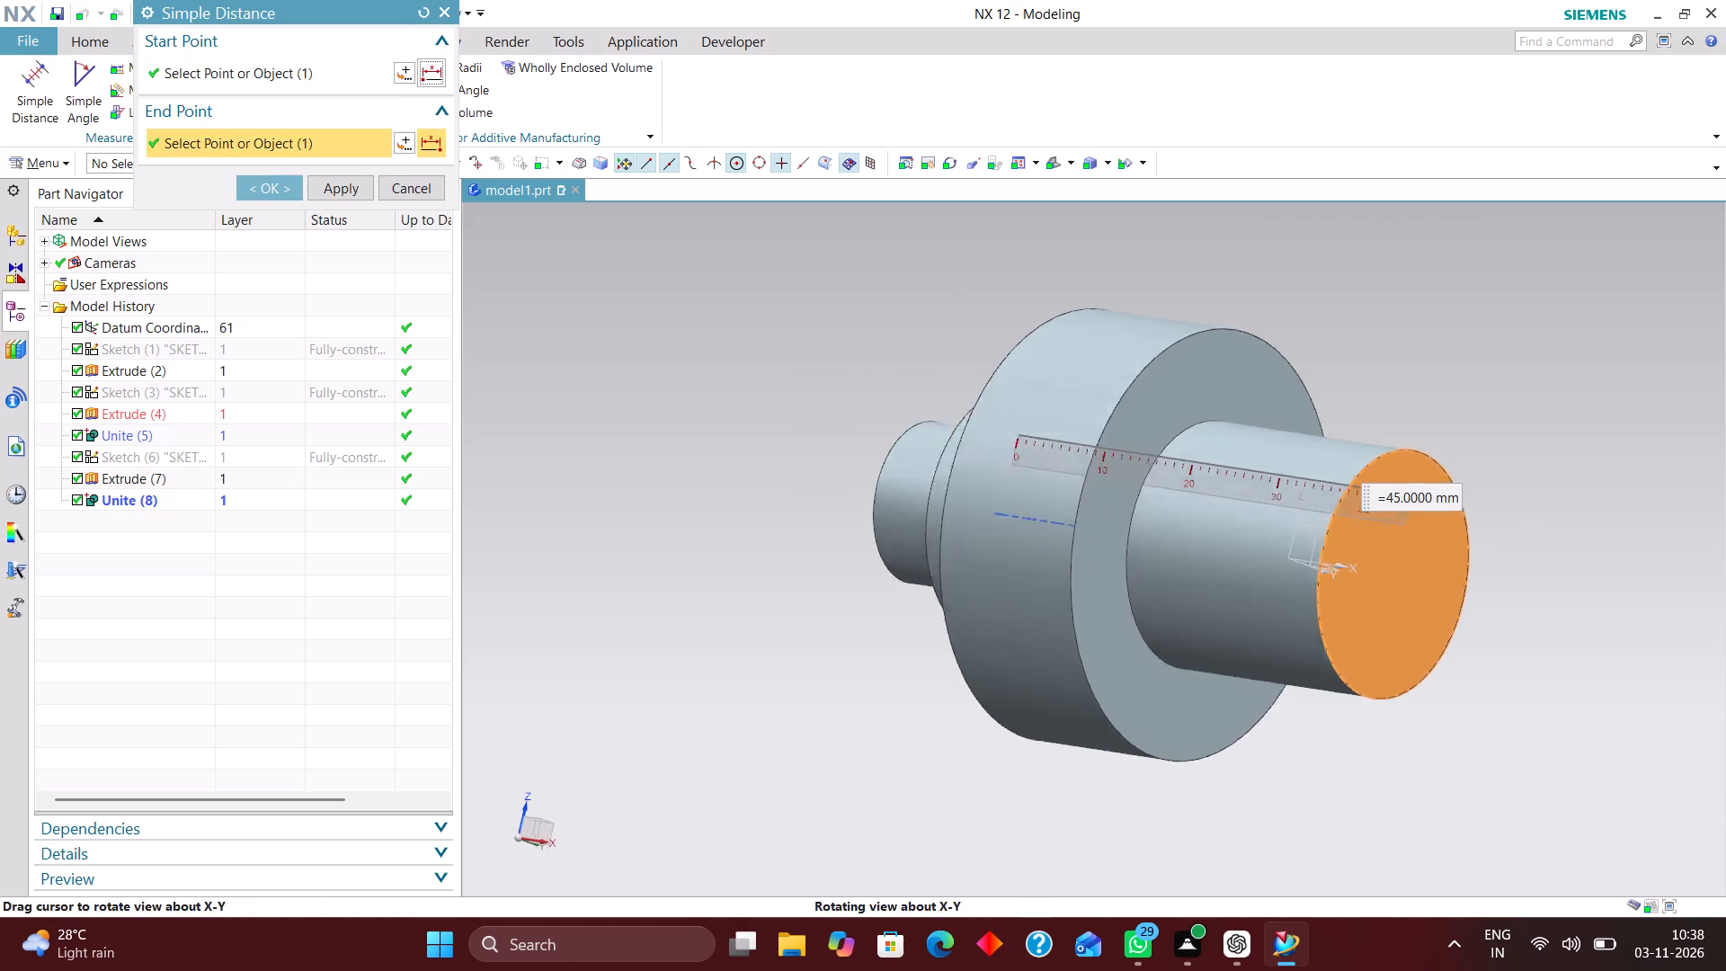
middle_drag(1448, 783, 1466, 778)
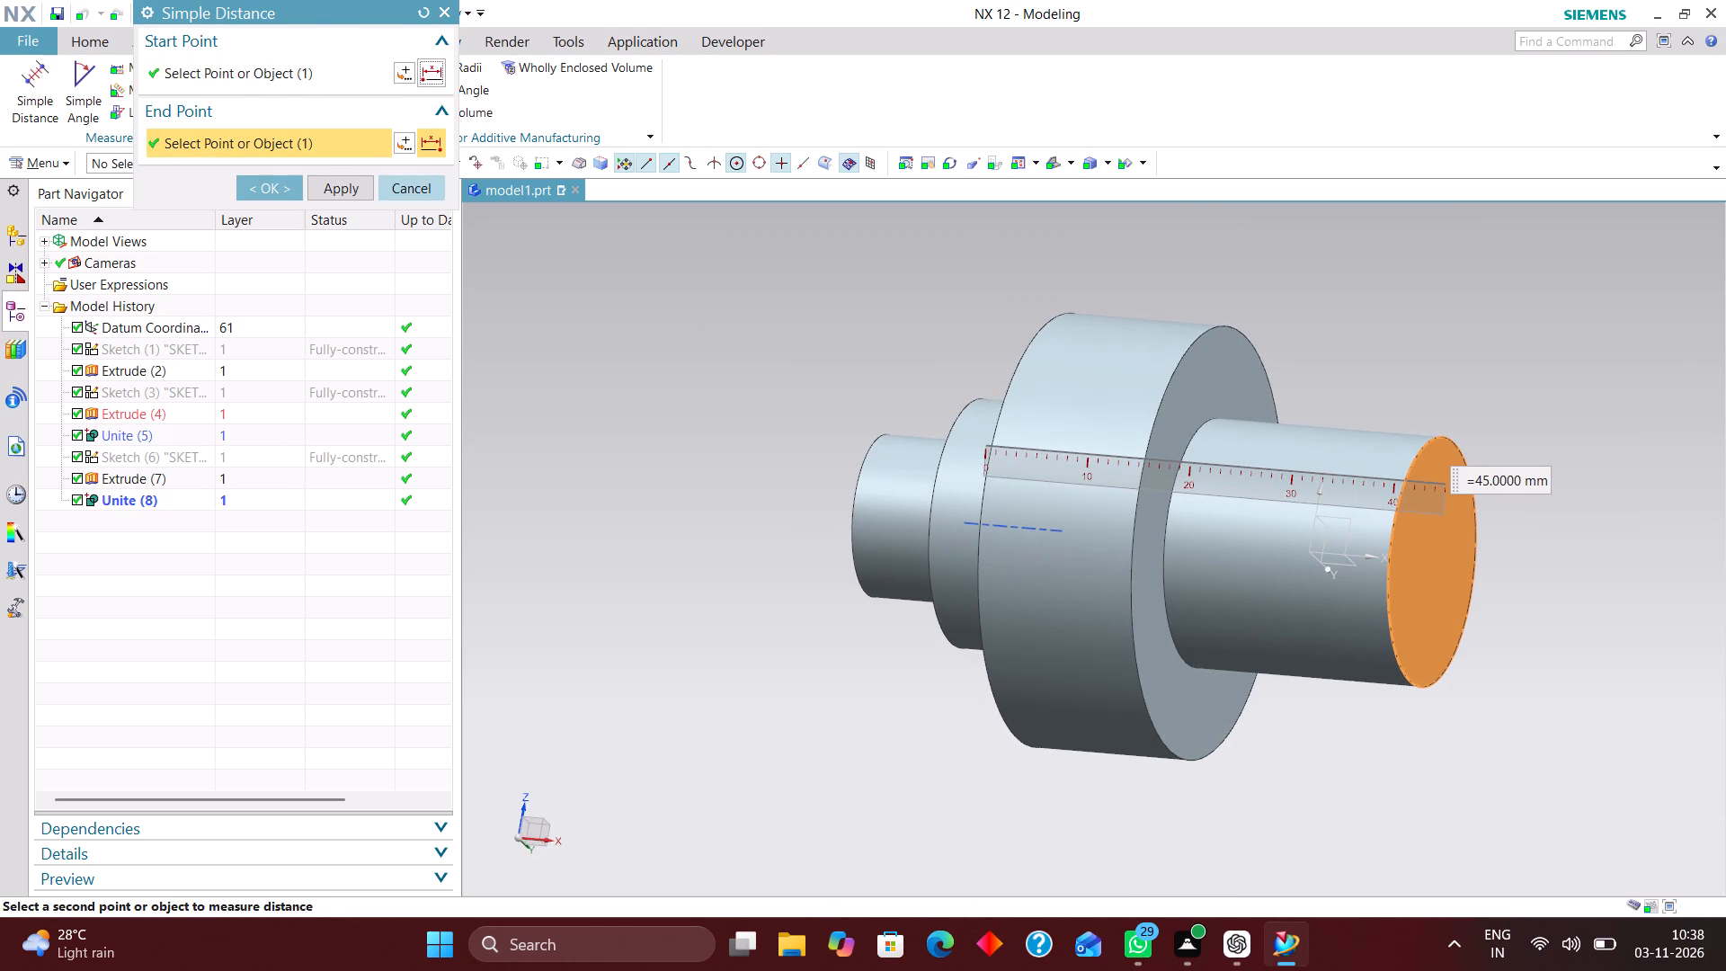
click(409, 187)
Extend the 23 mm section's extrusion to an end distance of -14 mm, keeping Boolean None.
double_click(1366, 480)
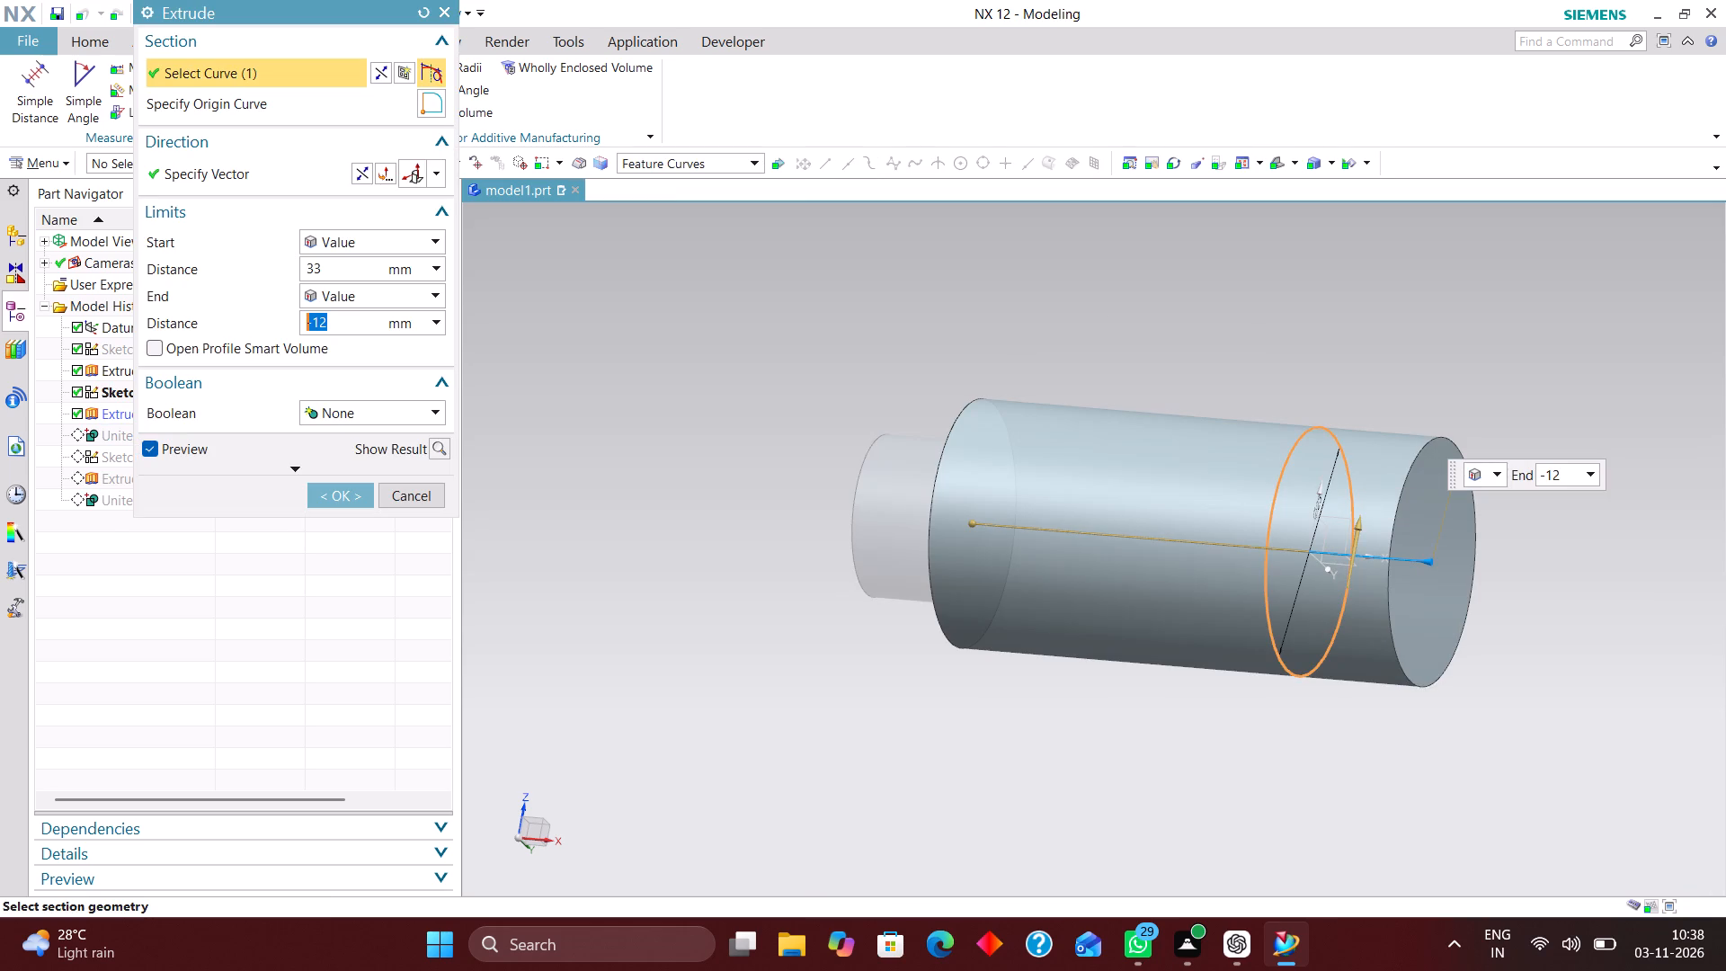
drag(1432, 564, 1437, 564)
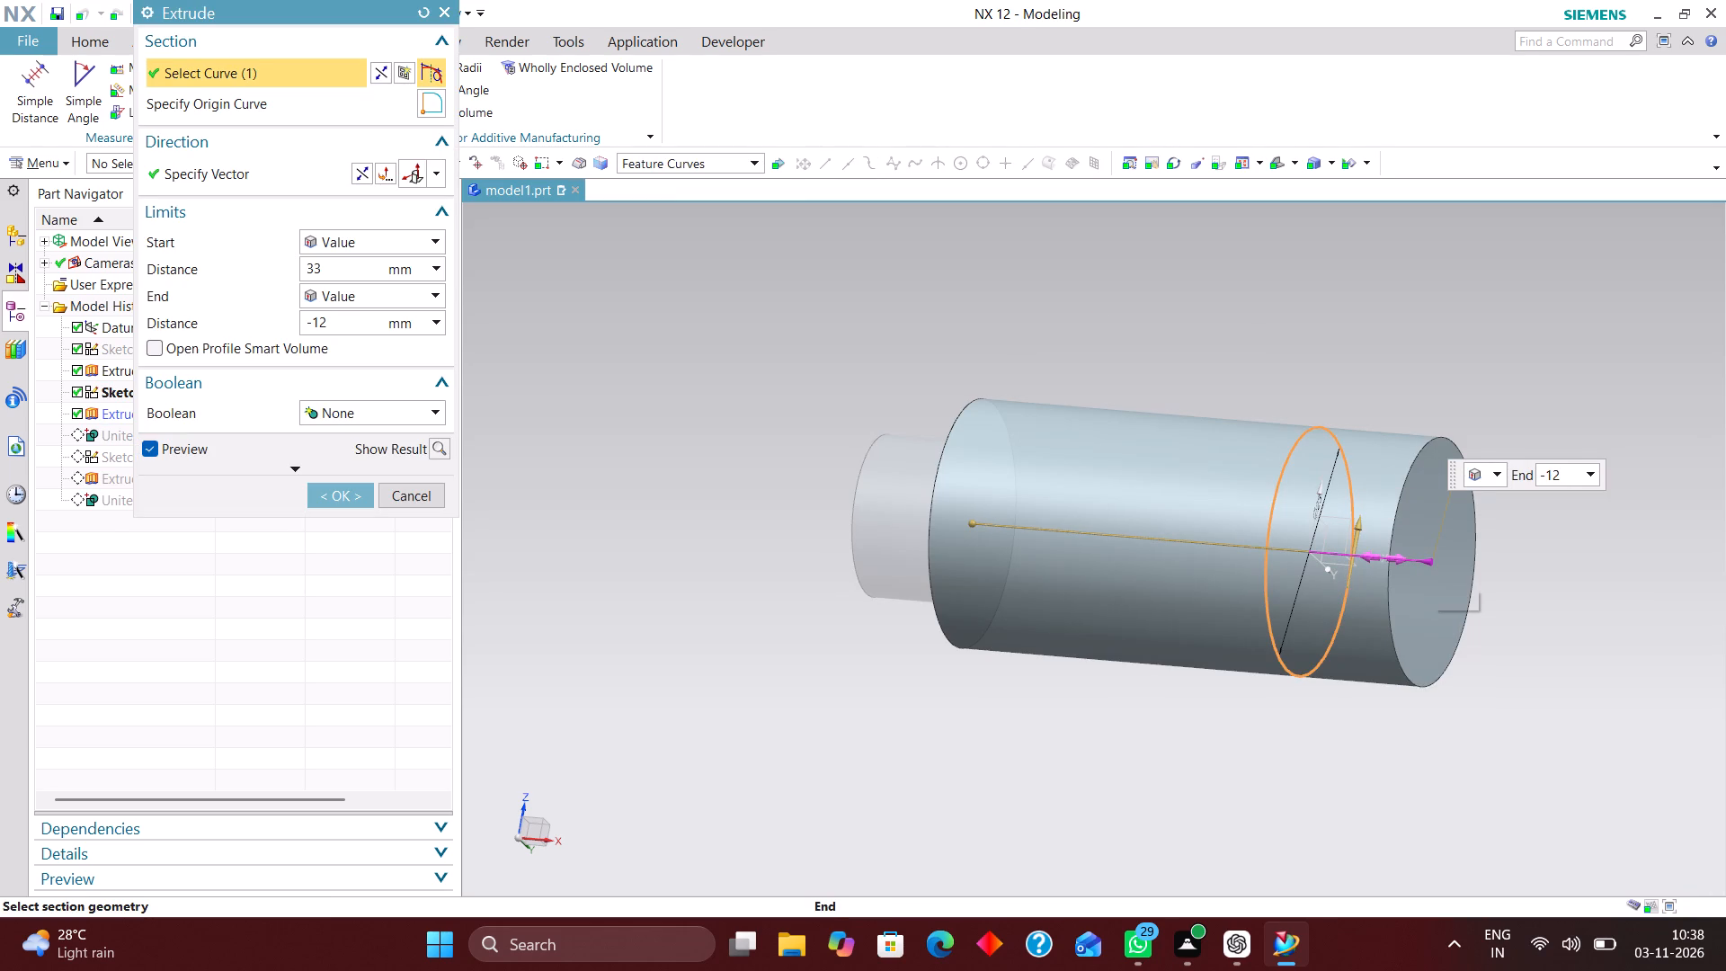
drag(1437, 564, 1451, 562)
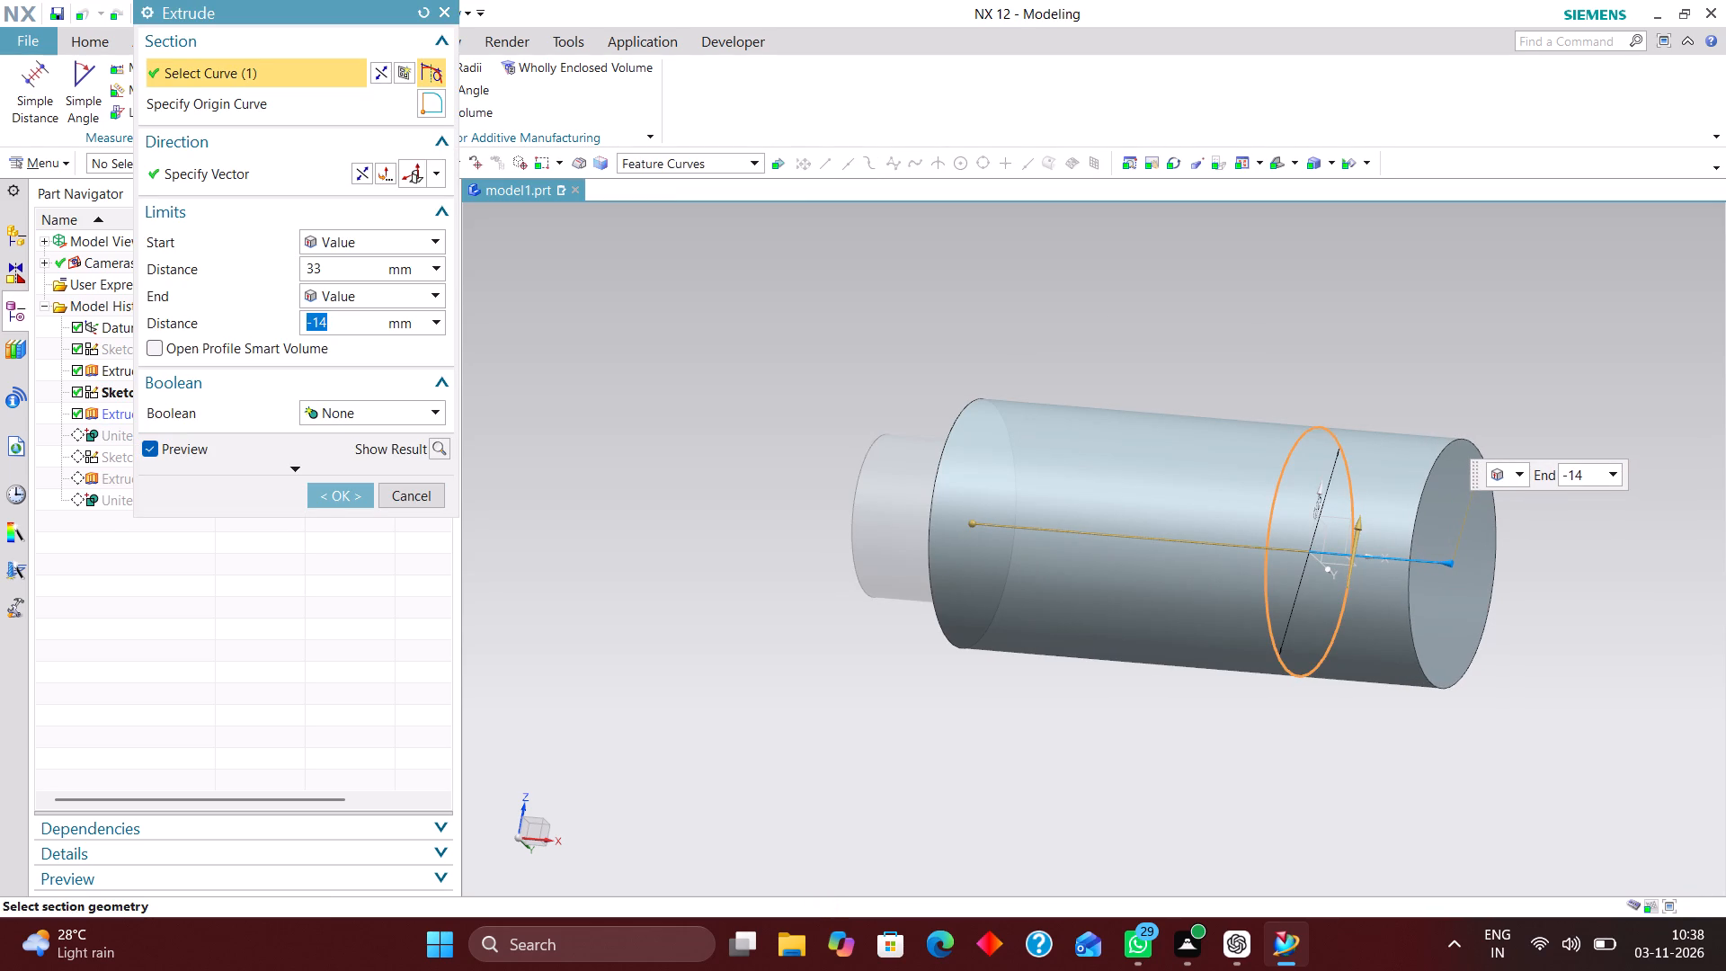
click(334, 413)
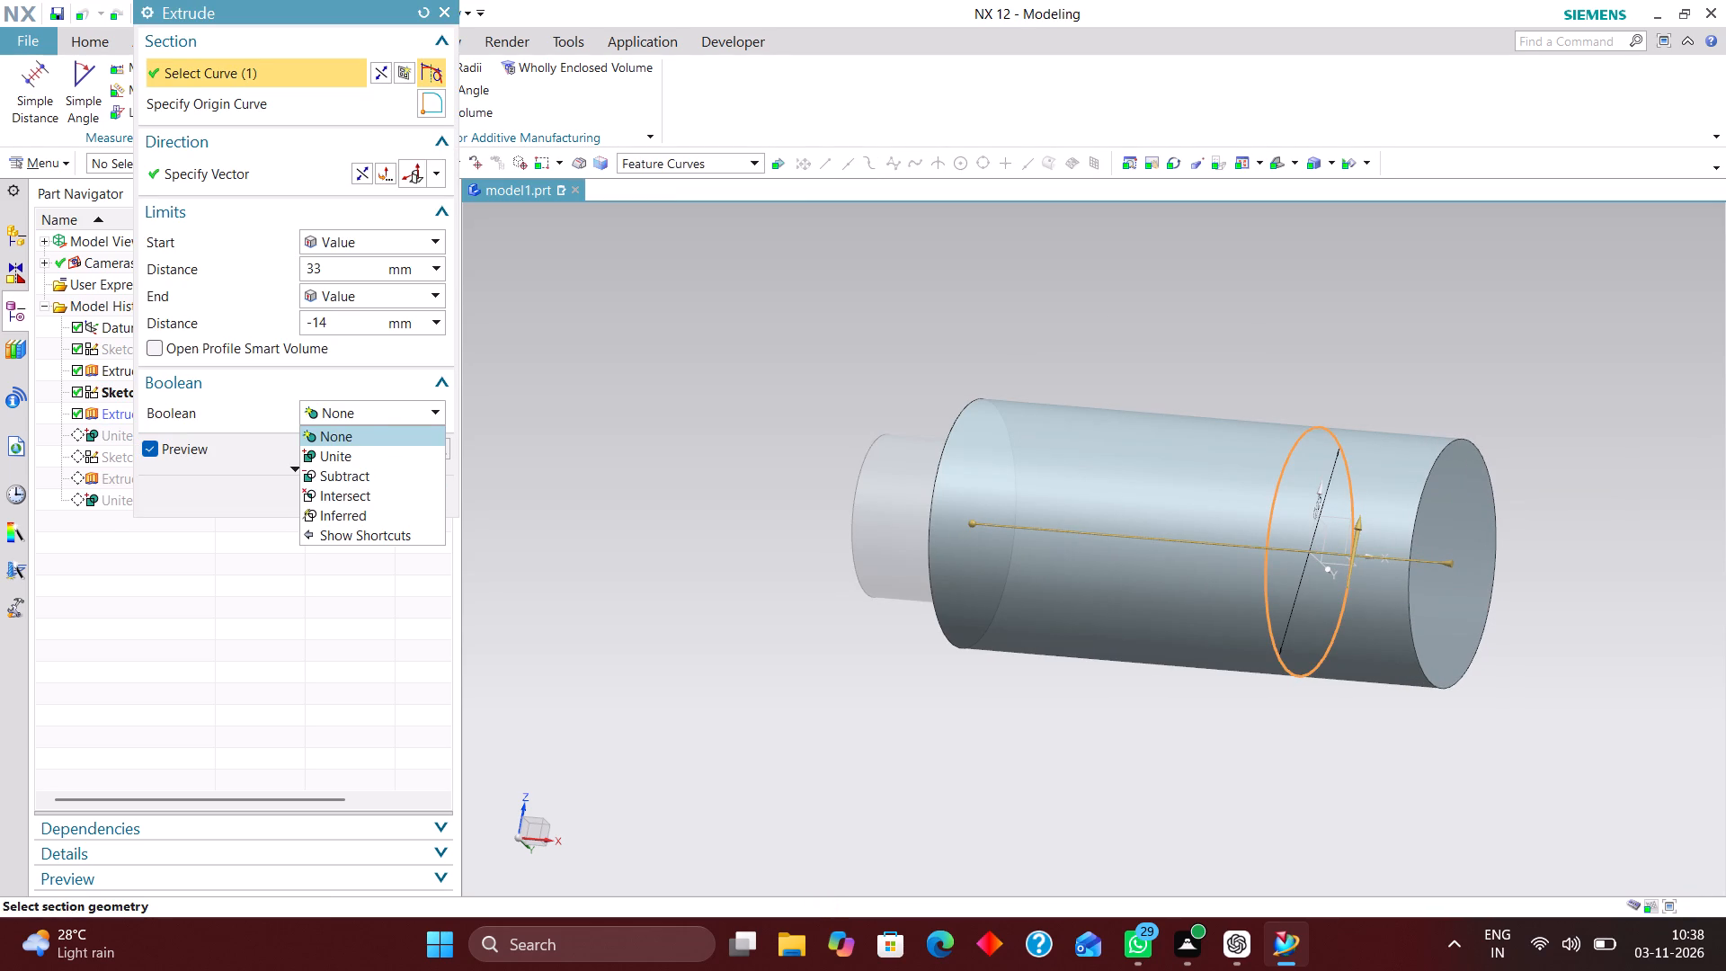
click(403, 405)
click(338, 495)
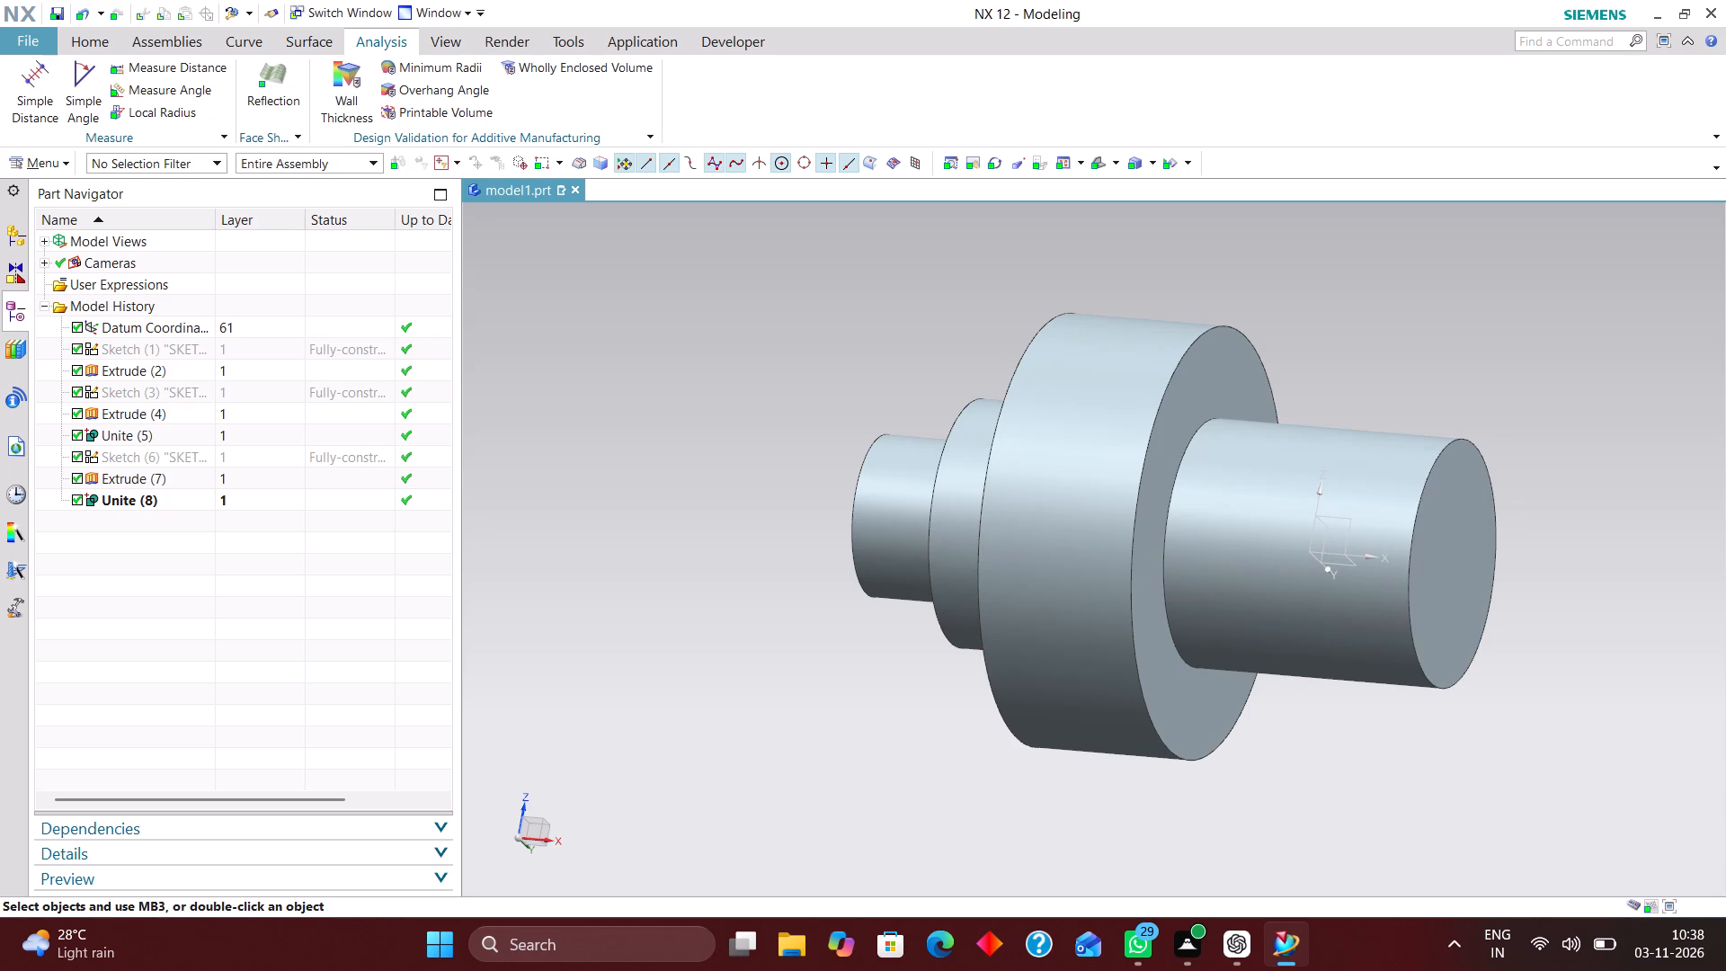
Measure the lengthened 23 mm section again, from its shoulder face to its far end face, with Simple Distance.
click(35, 102)
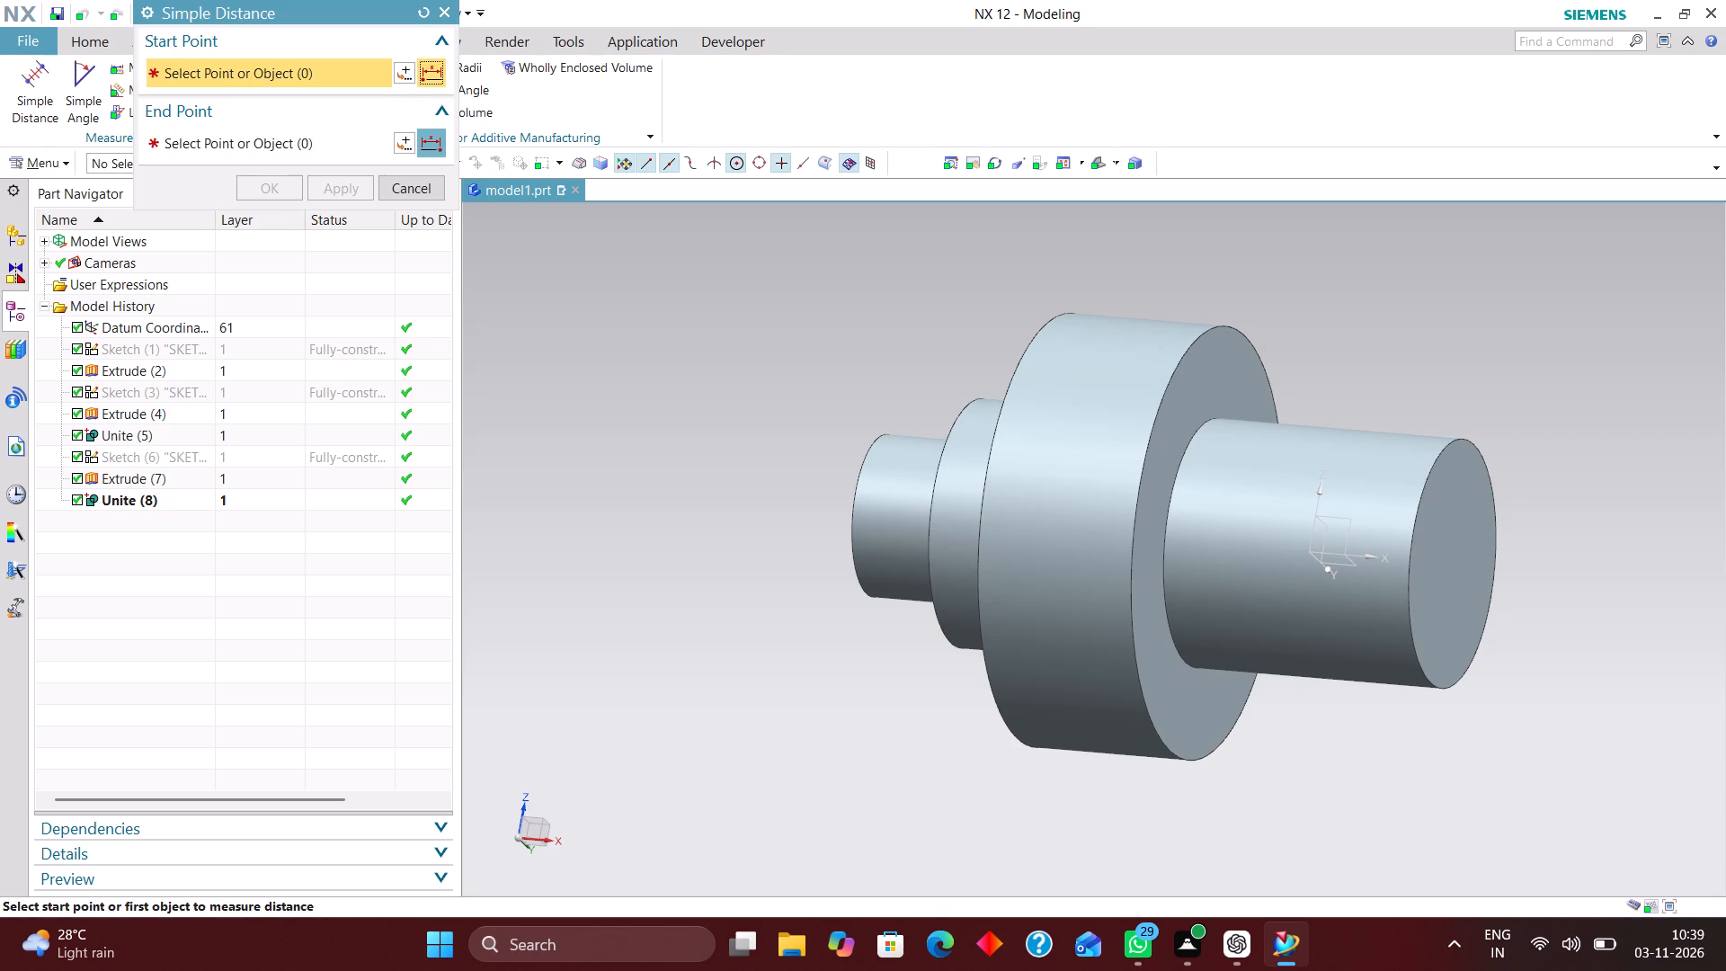
middle_drag(878, 366, 961, 335)
click(1012, 426)
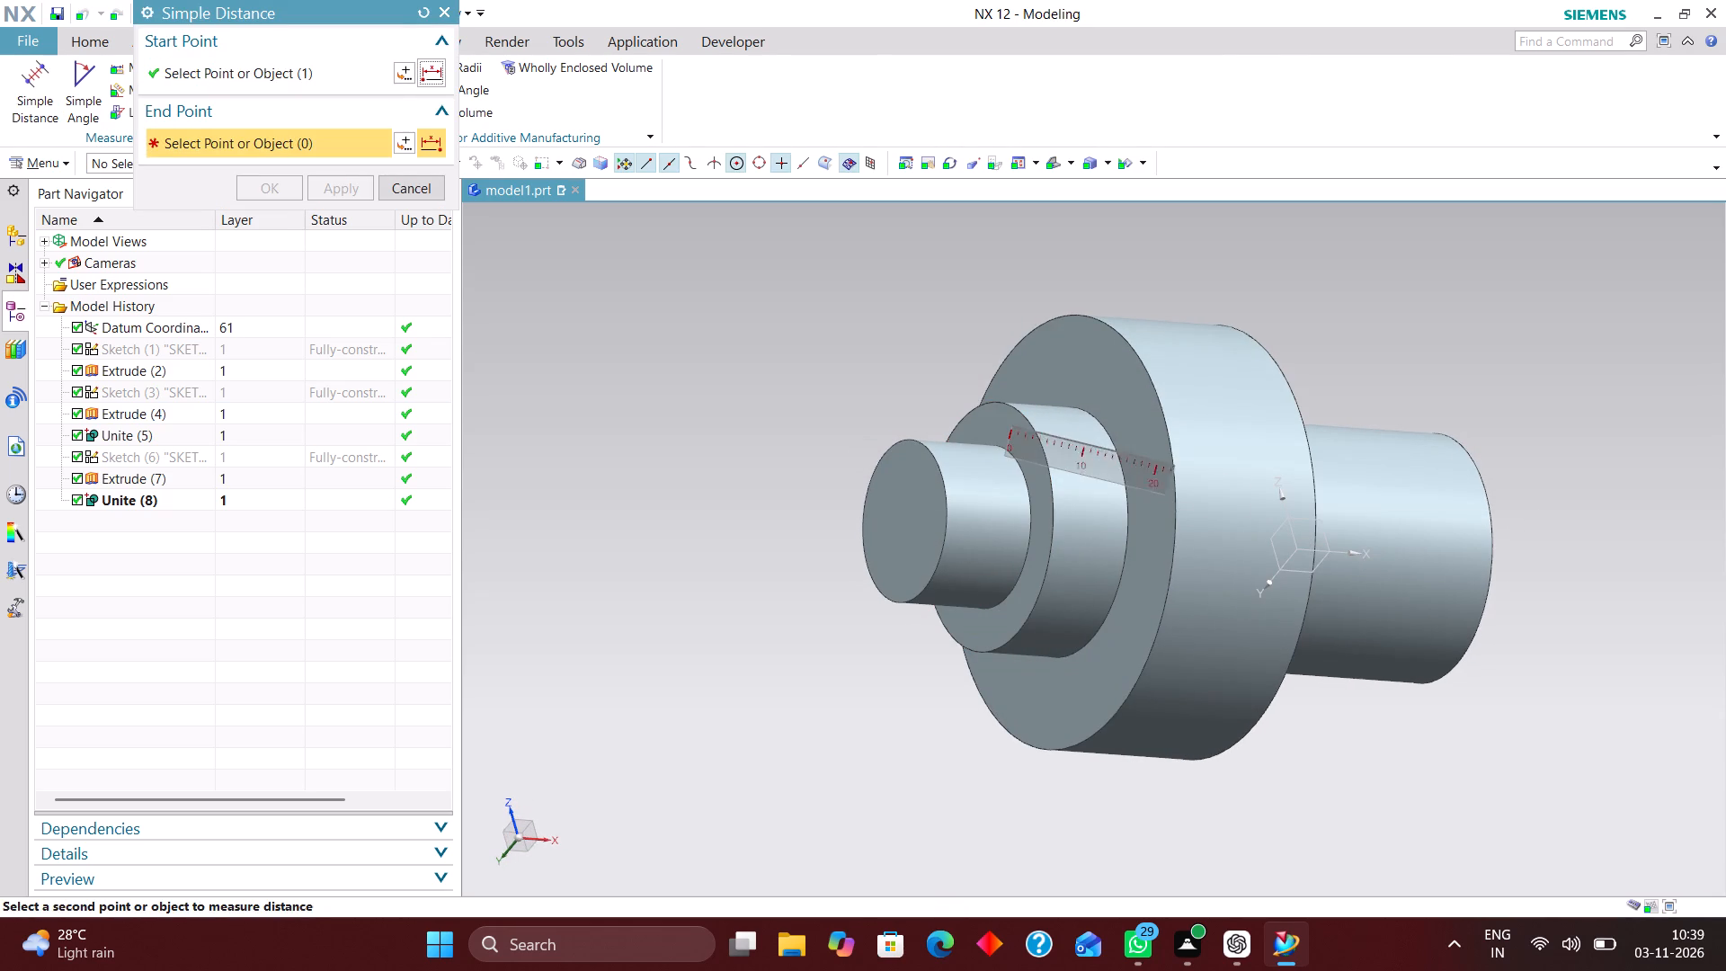
middle_drag(1452, 518, 1328, 492)
scroll(1328, 492, up, 1)
click(1433, 479)
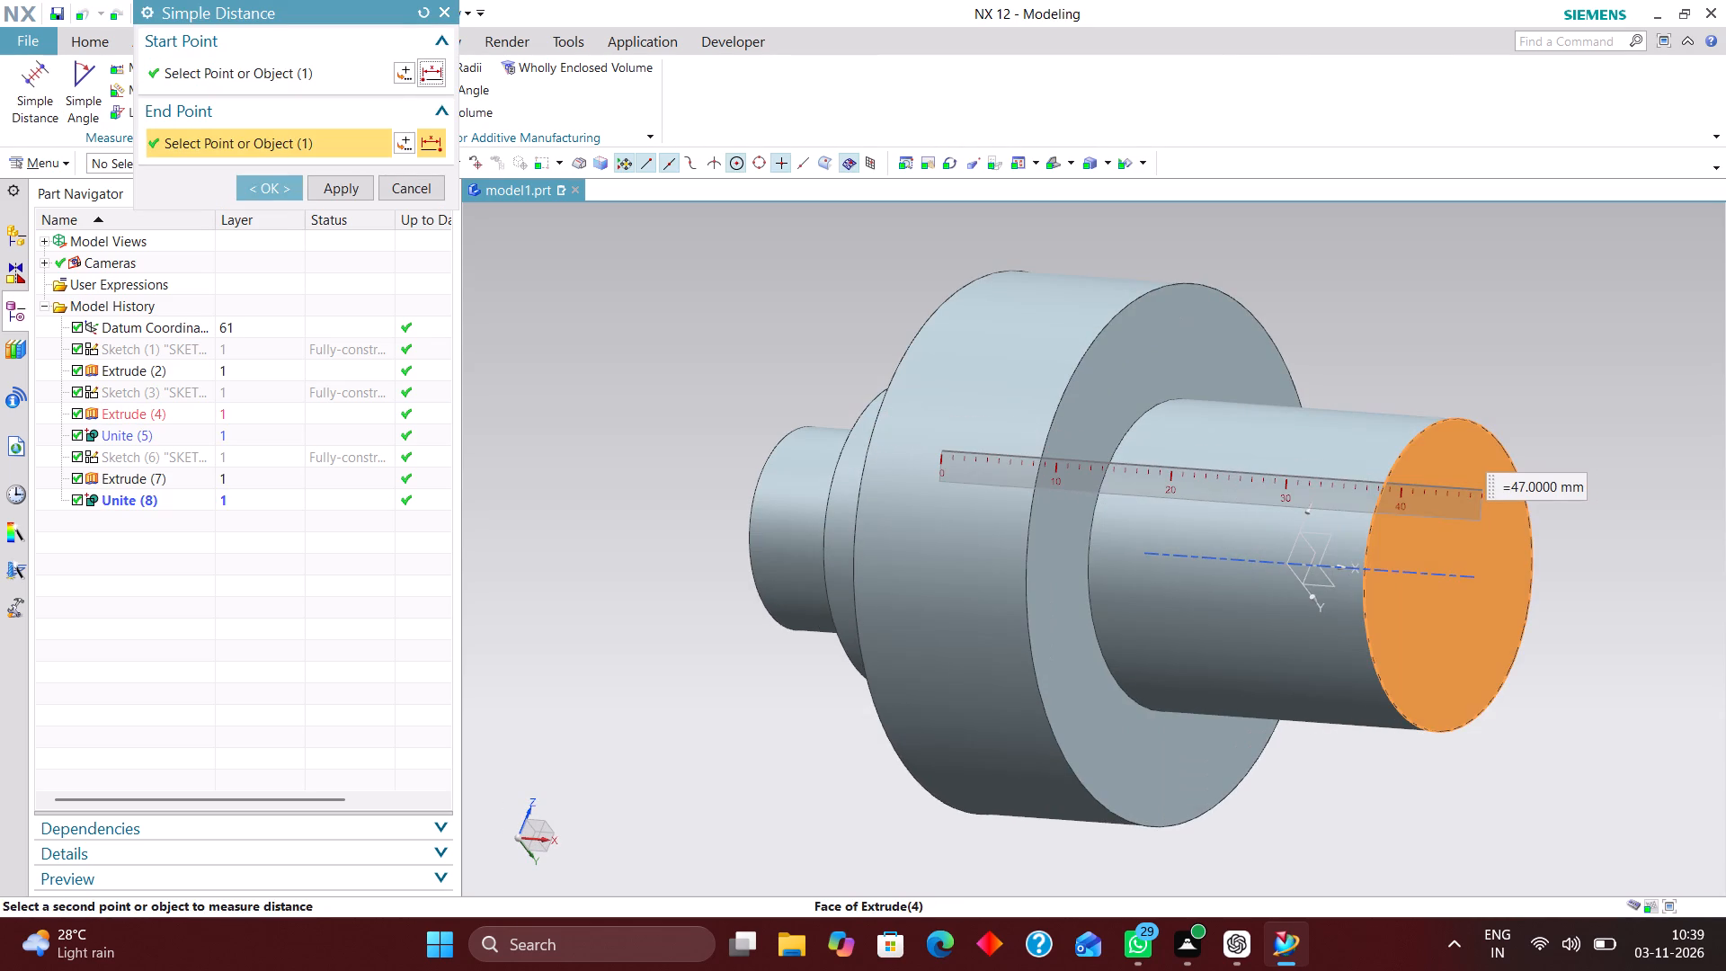
click(415, 184)
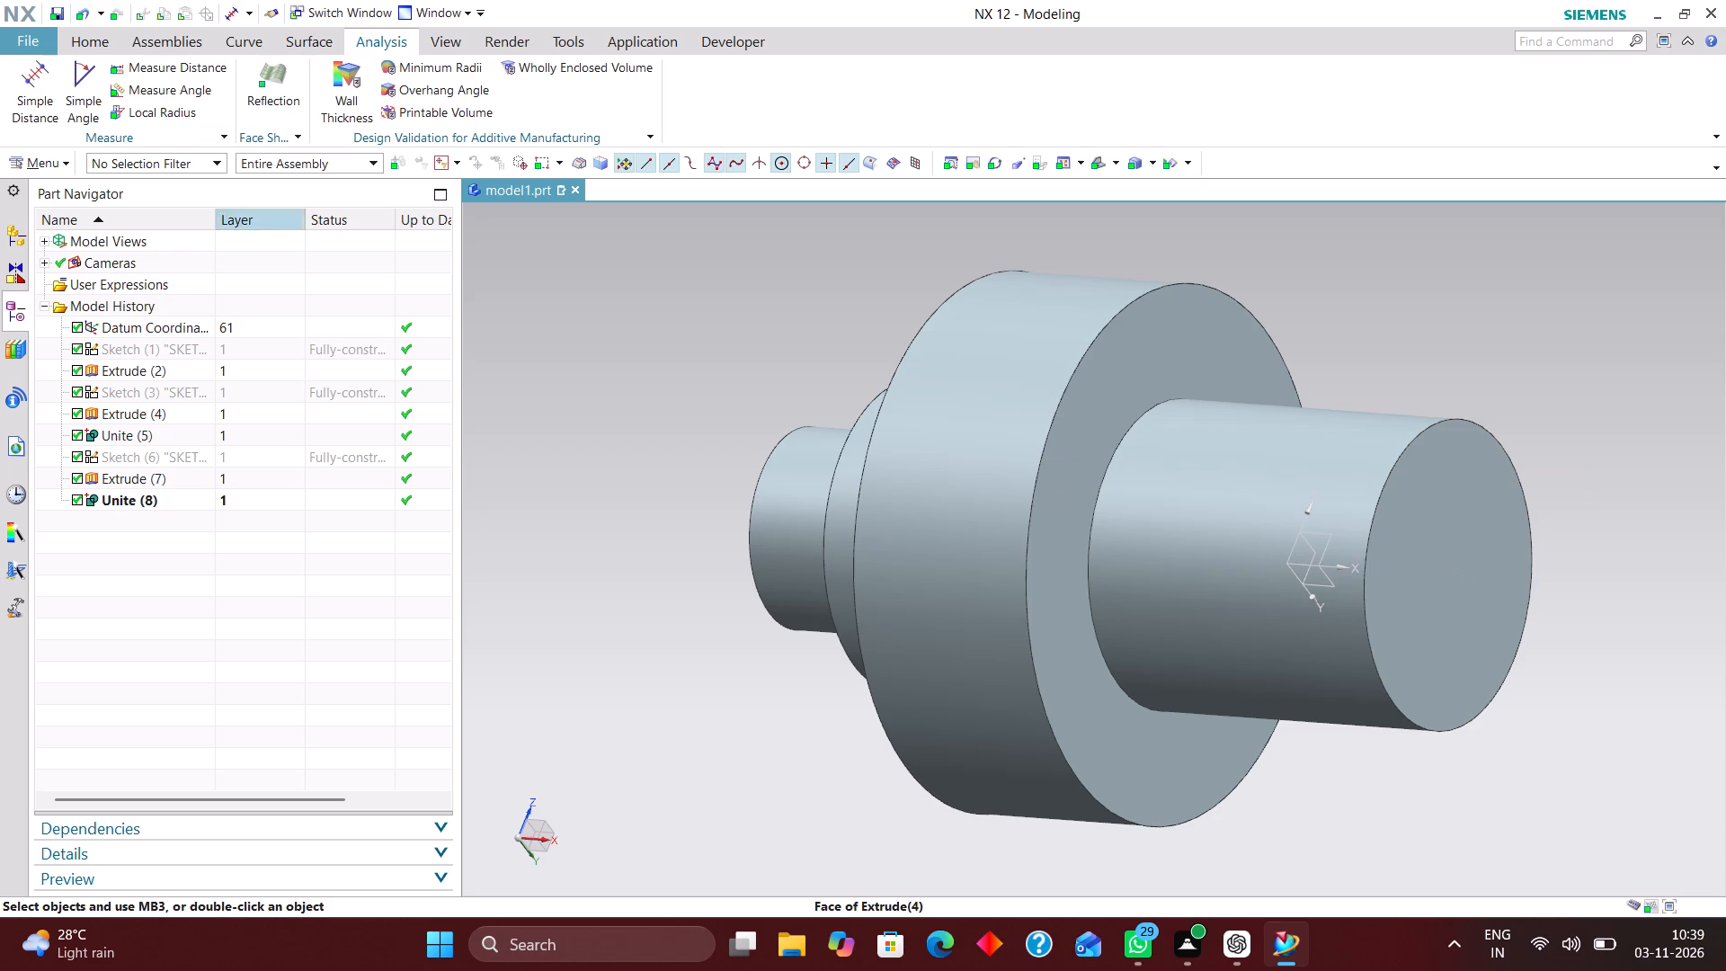
Edge Blend both circular edges where the 23 mm section meets the 40 mm section's side faces, with a 3 mm radius.
click(89, 41)
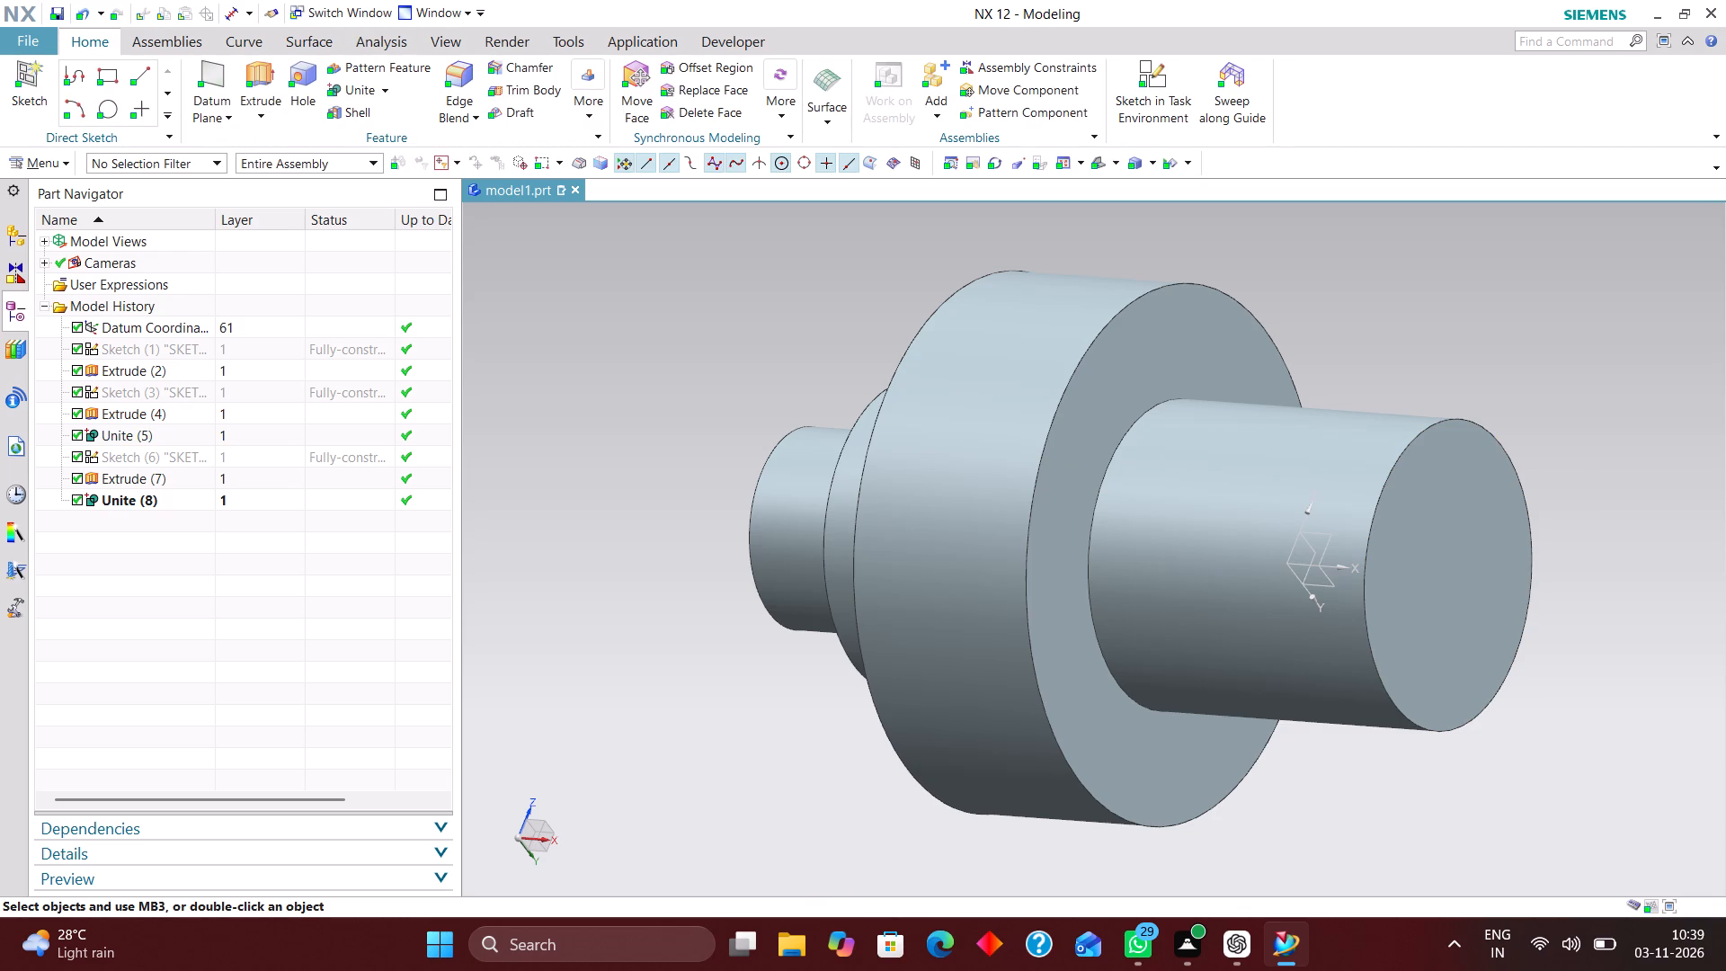
click(1099, 163)
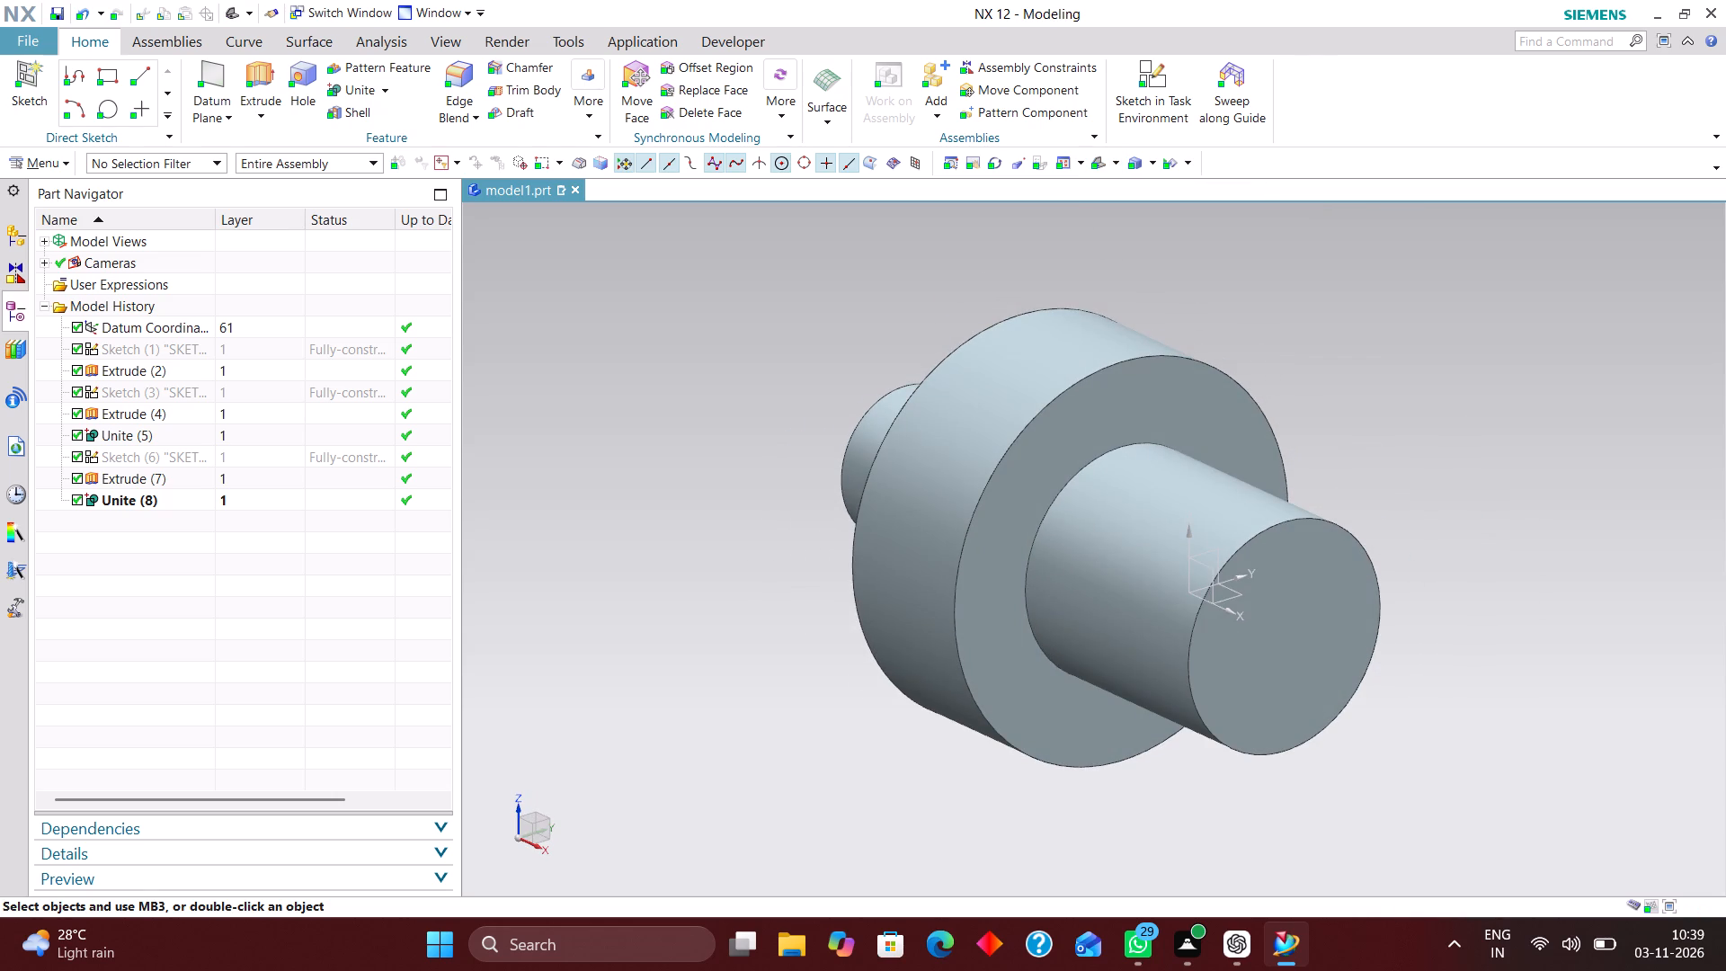
middle_drag(1365, 488, 1398, 470)
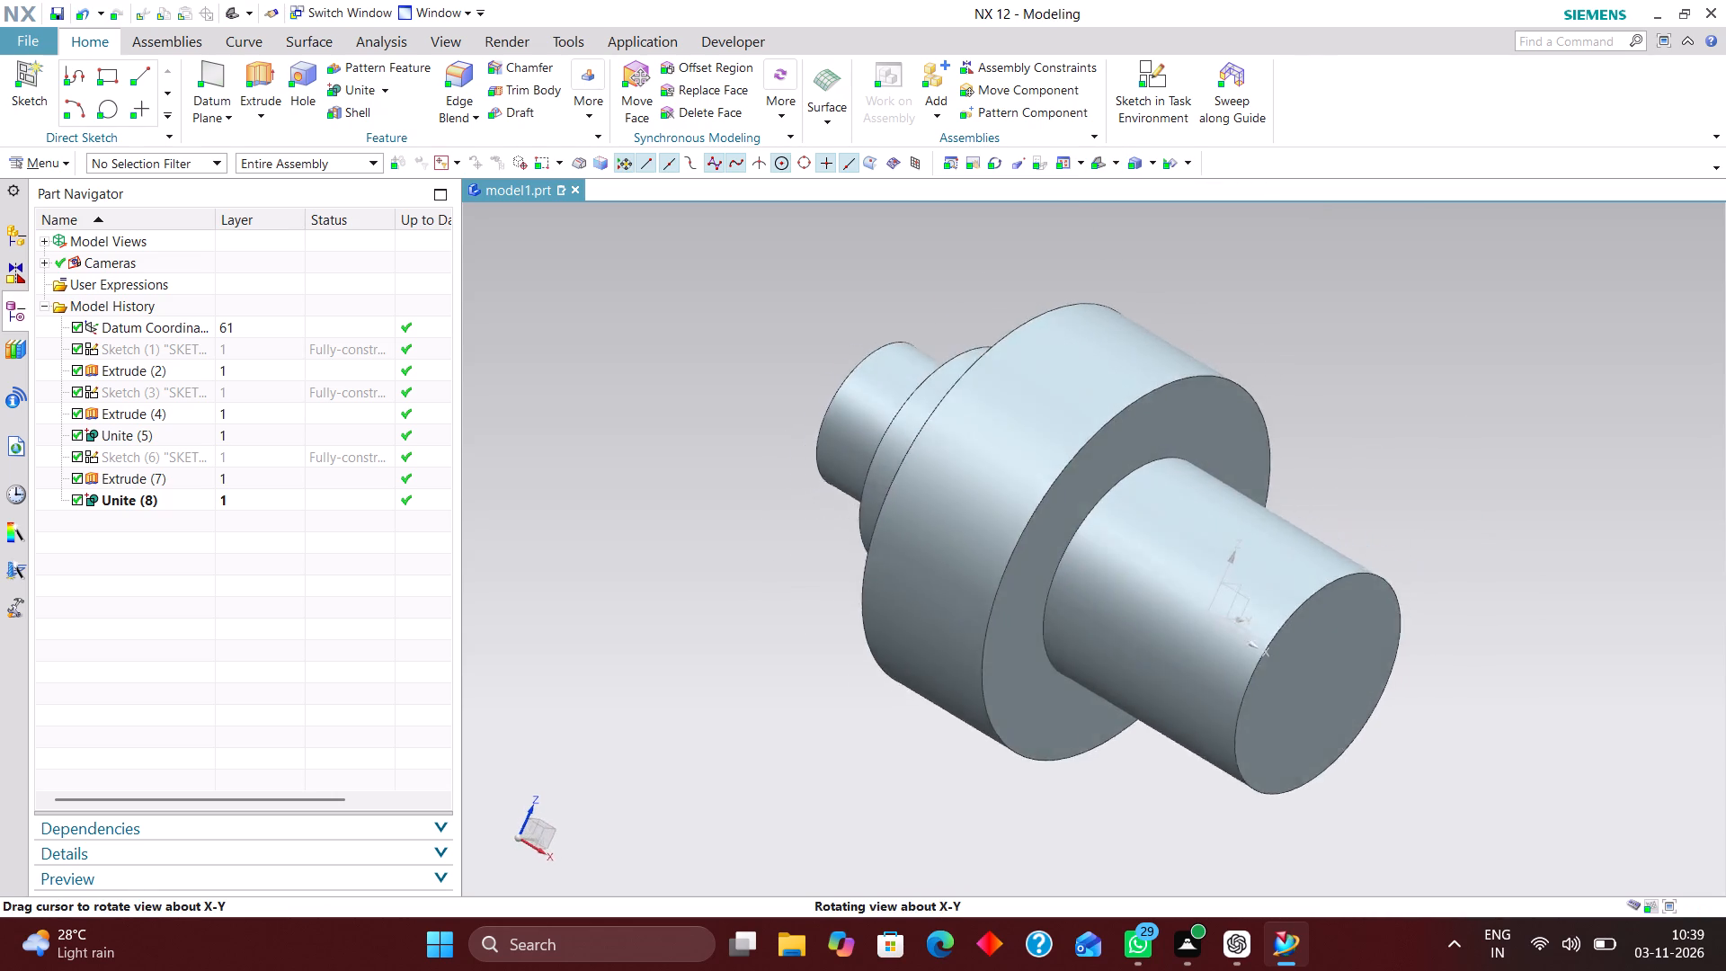
middle_drag(1398, 470, 1465, 462)
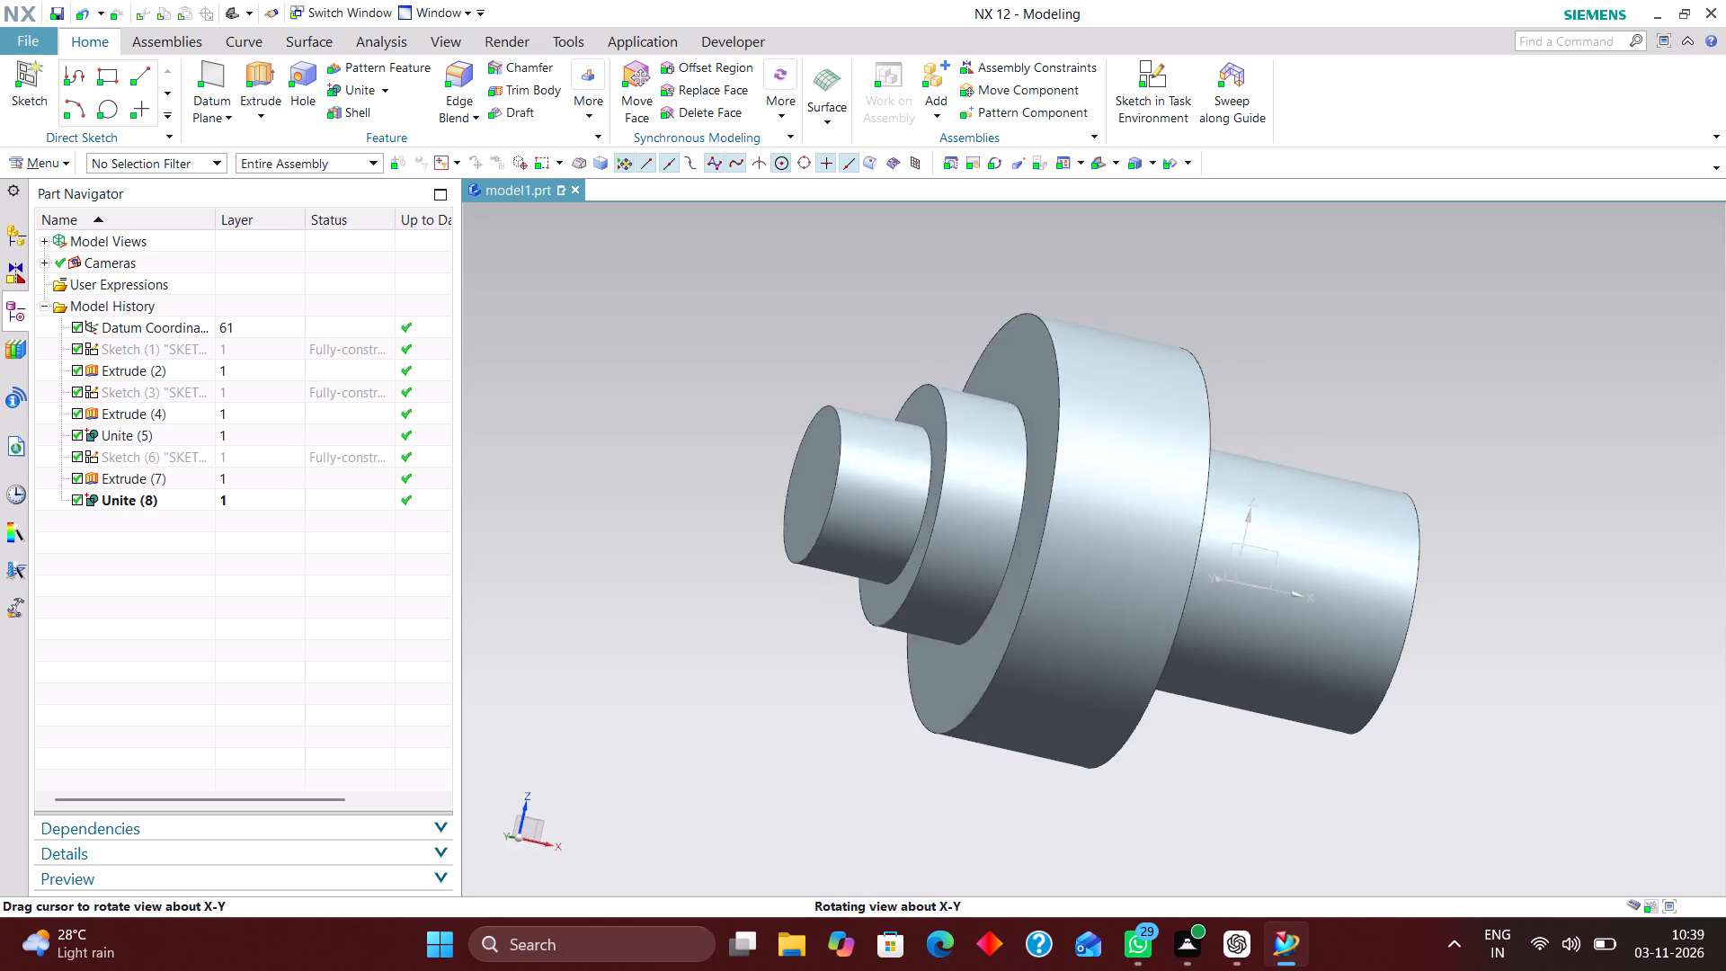
middle_drag(1465, 462, 1484, 476)
click(466, 63)
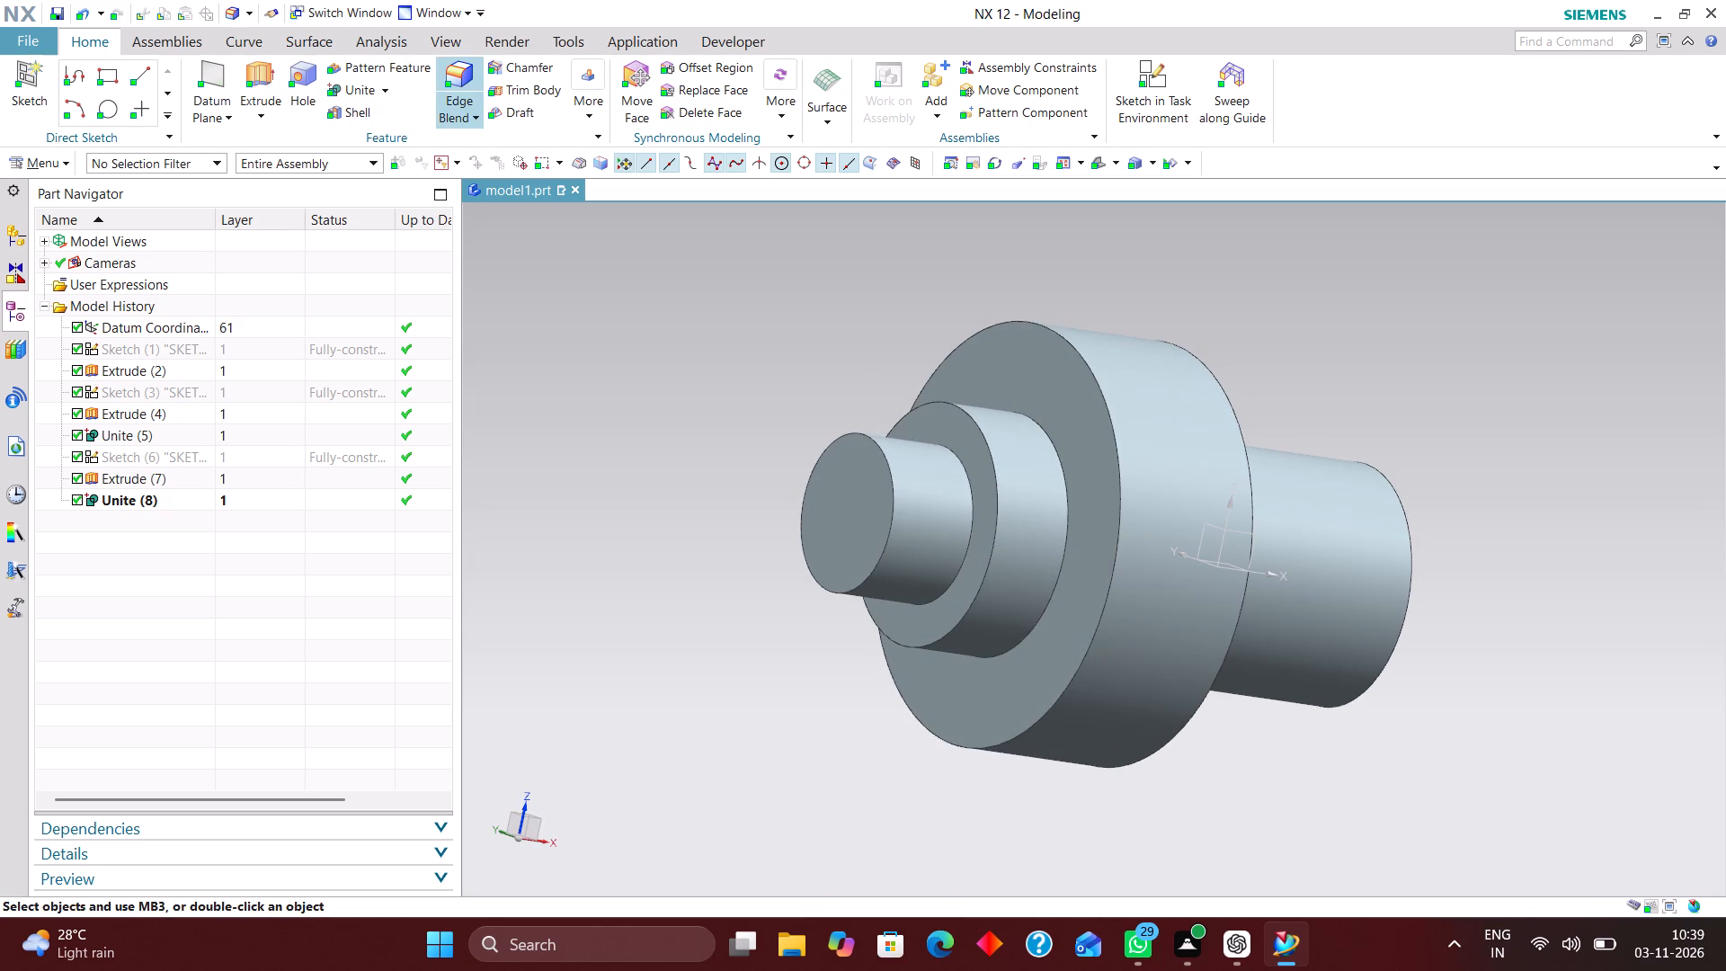
click(1065, 557)
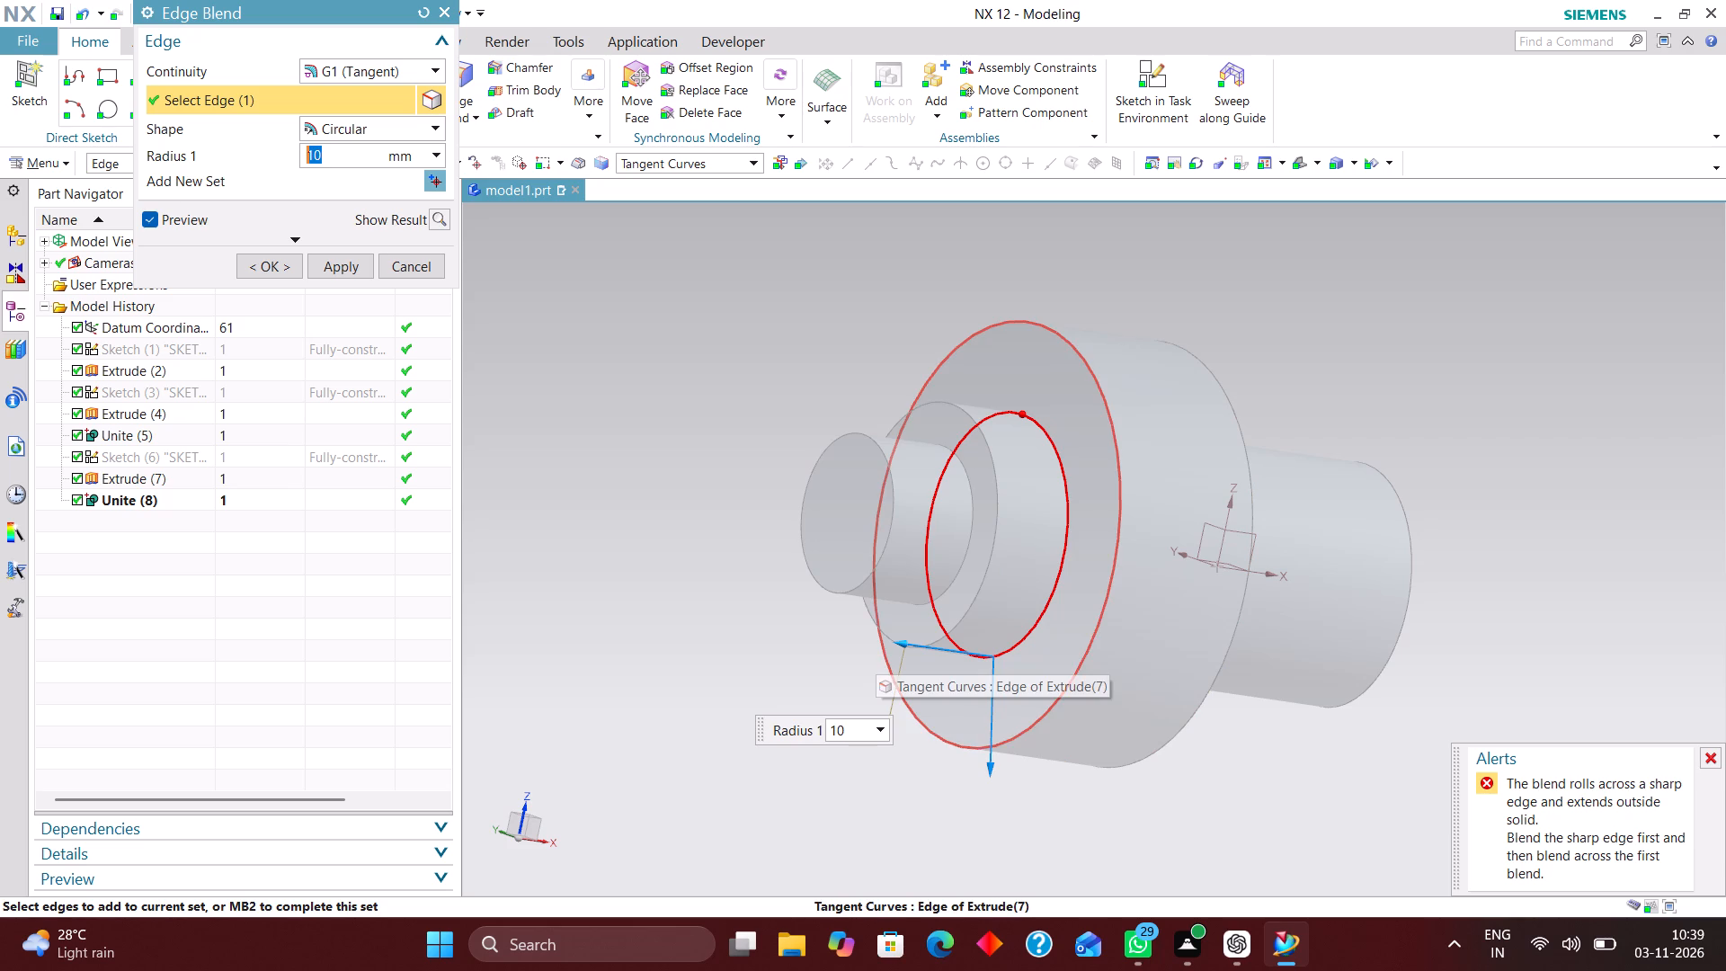
key(5)
key(Return)
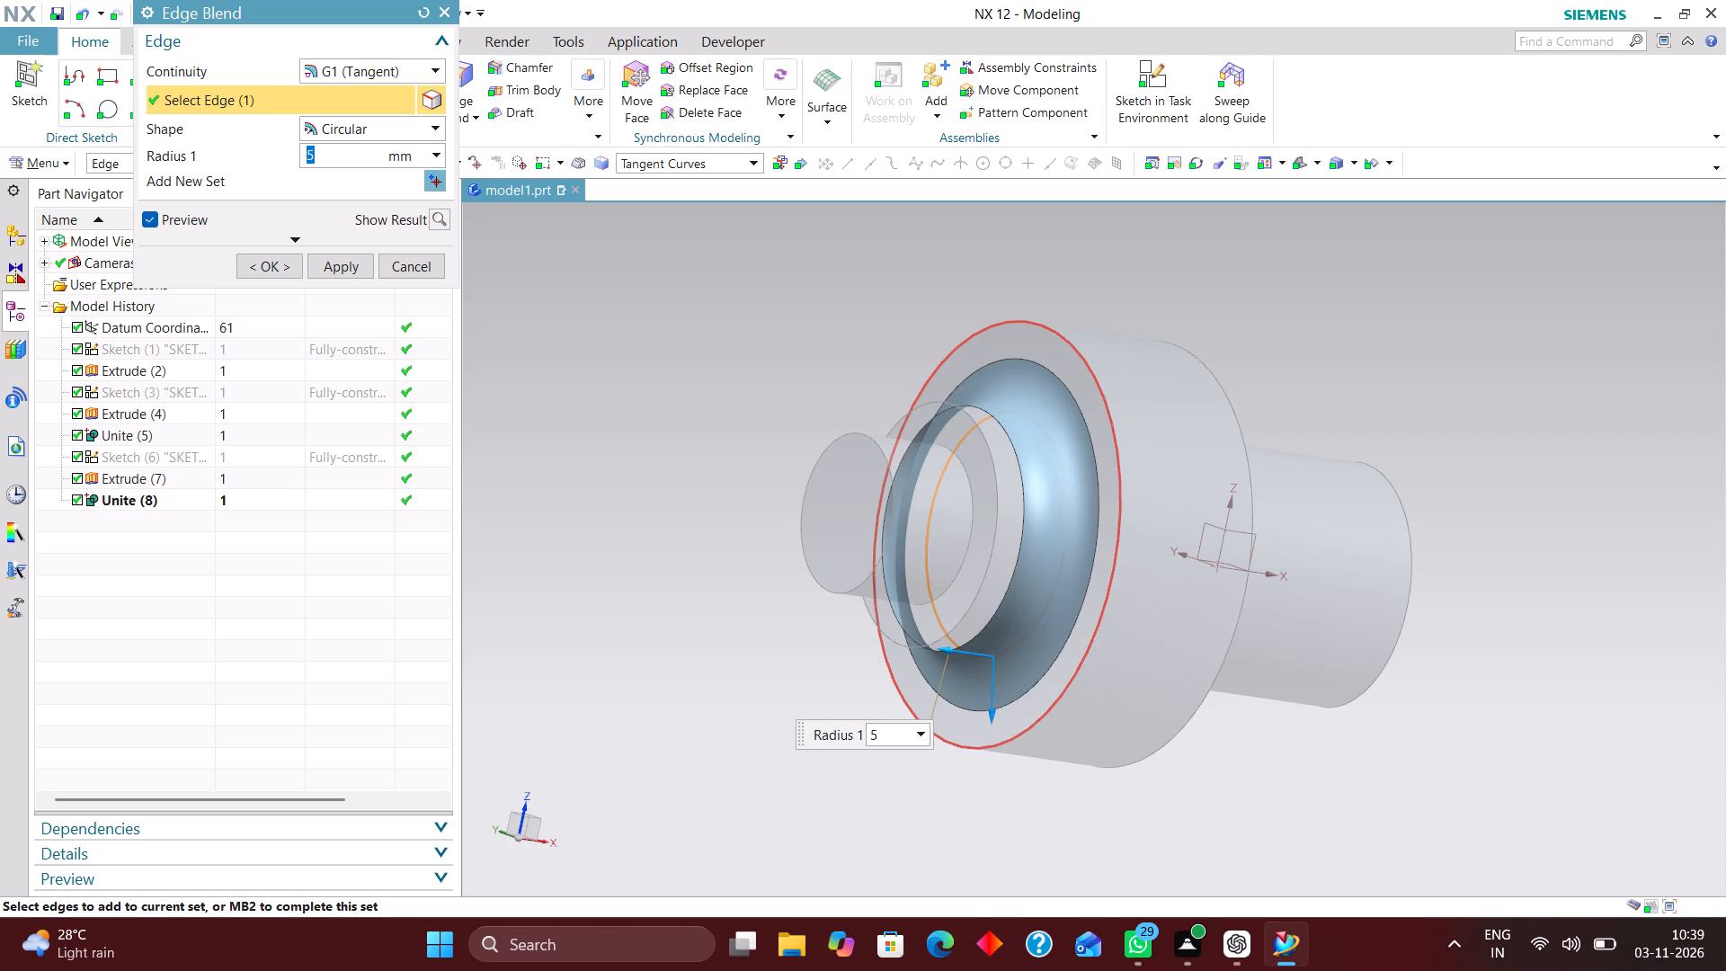
key(3)
key(Return)
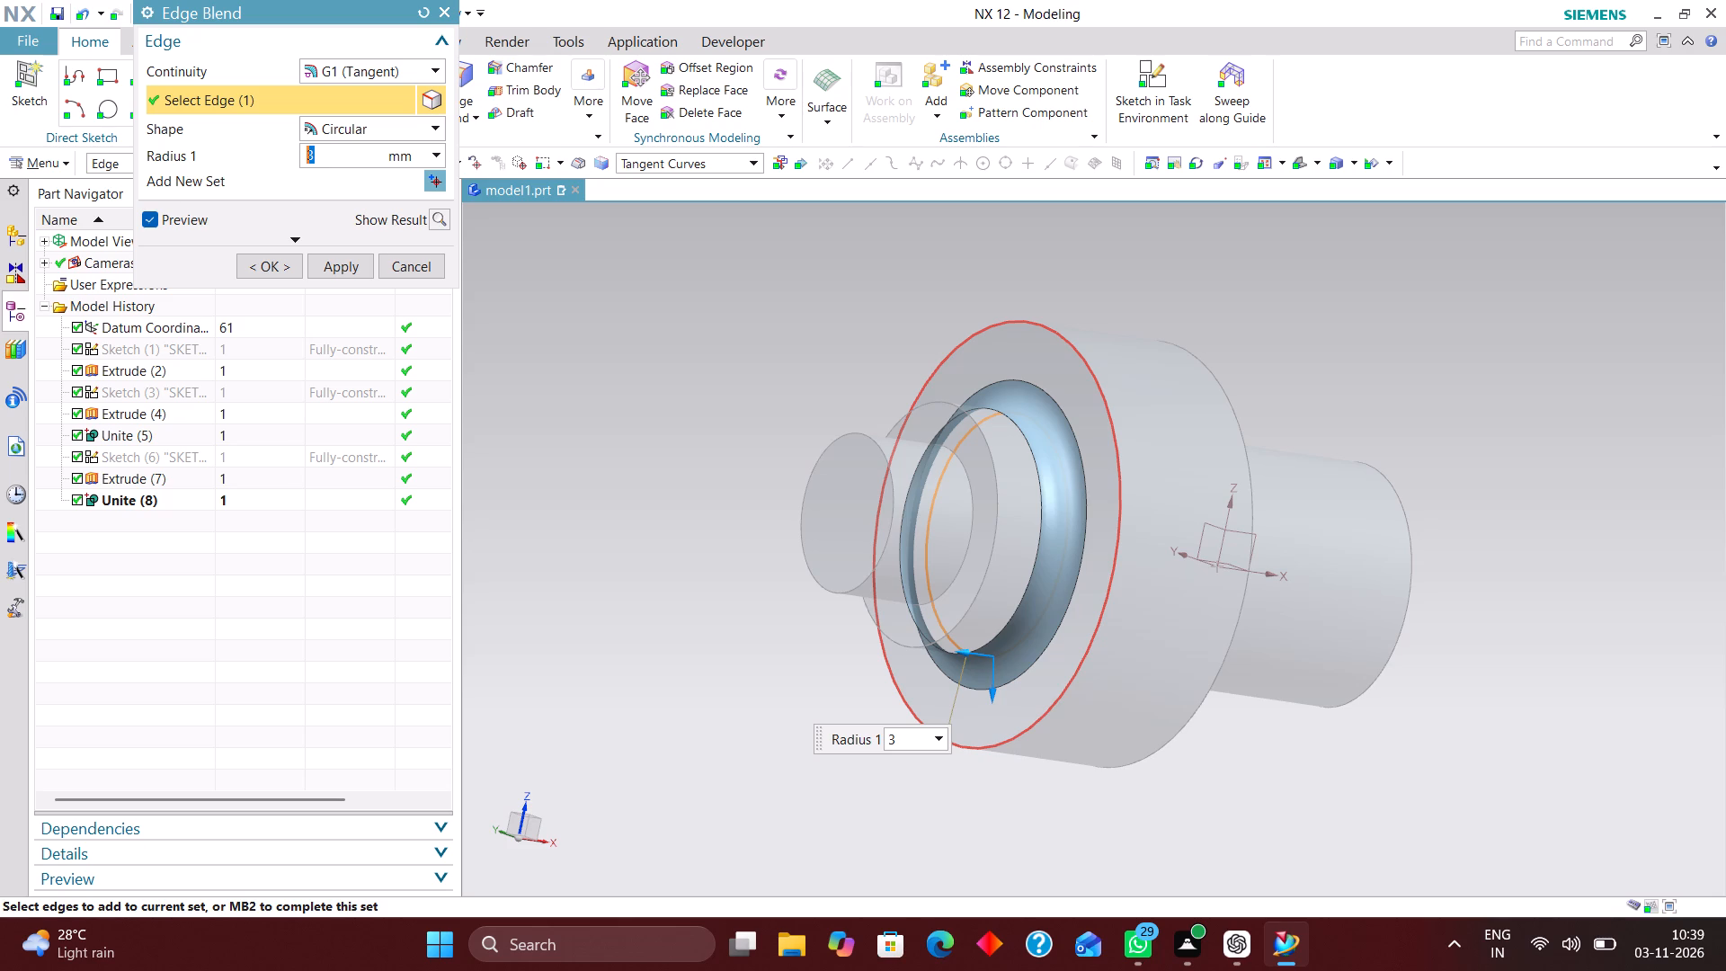
middle_drag(1236, 655, 1127, 643)
scroll(1127, 643, up, 1)
click(1072, 617)
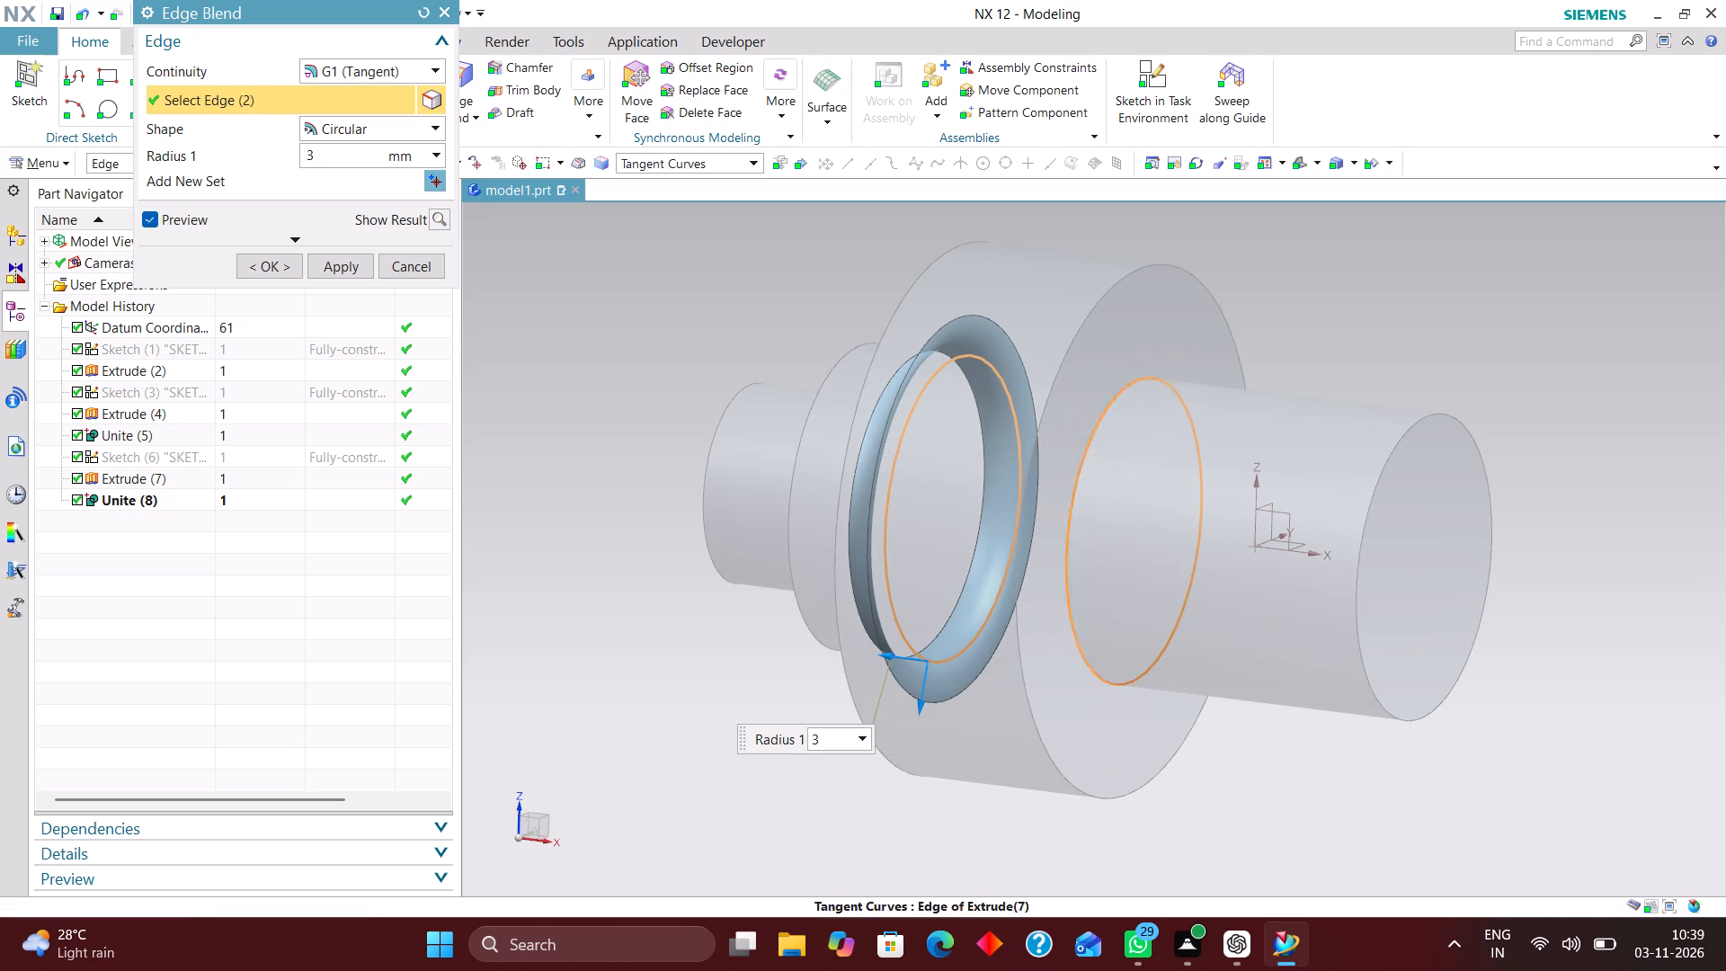
click(257, 266)
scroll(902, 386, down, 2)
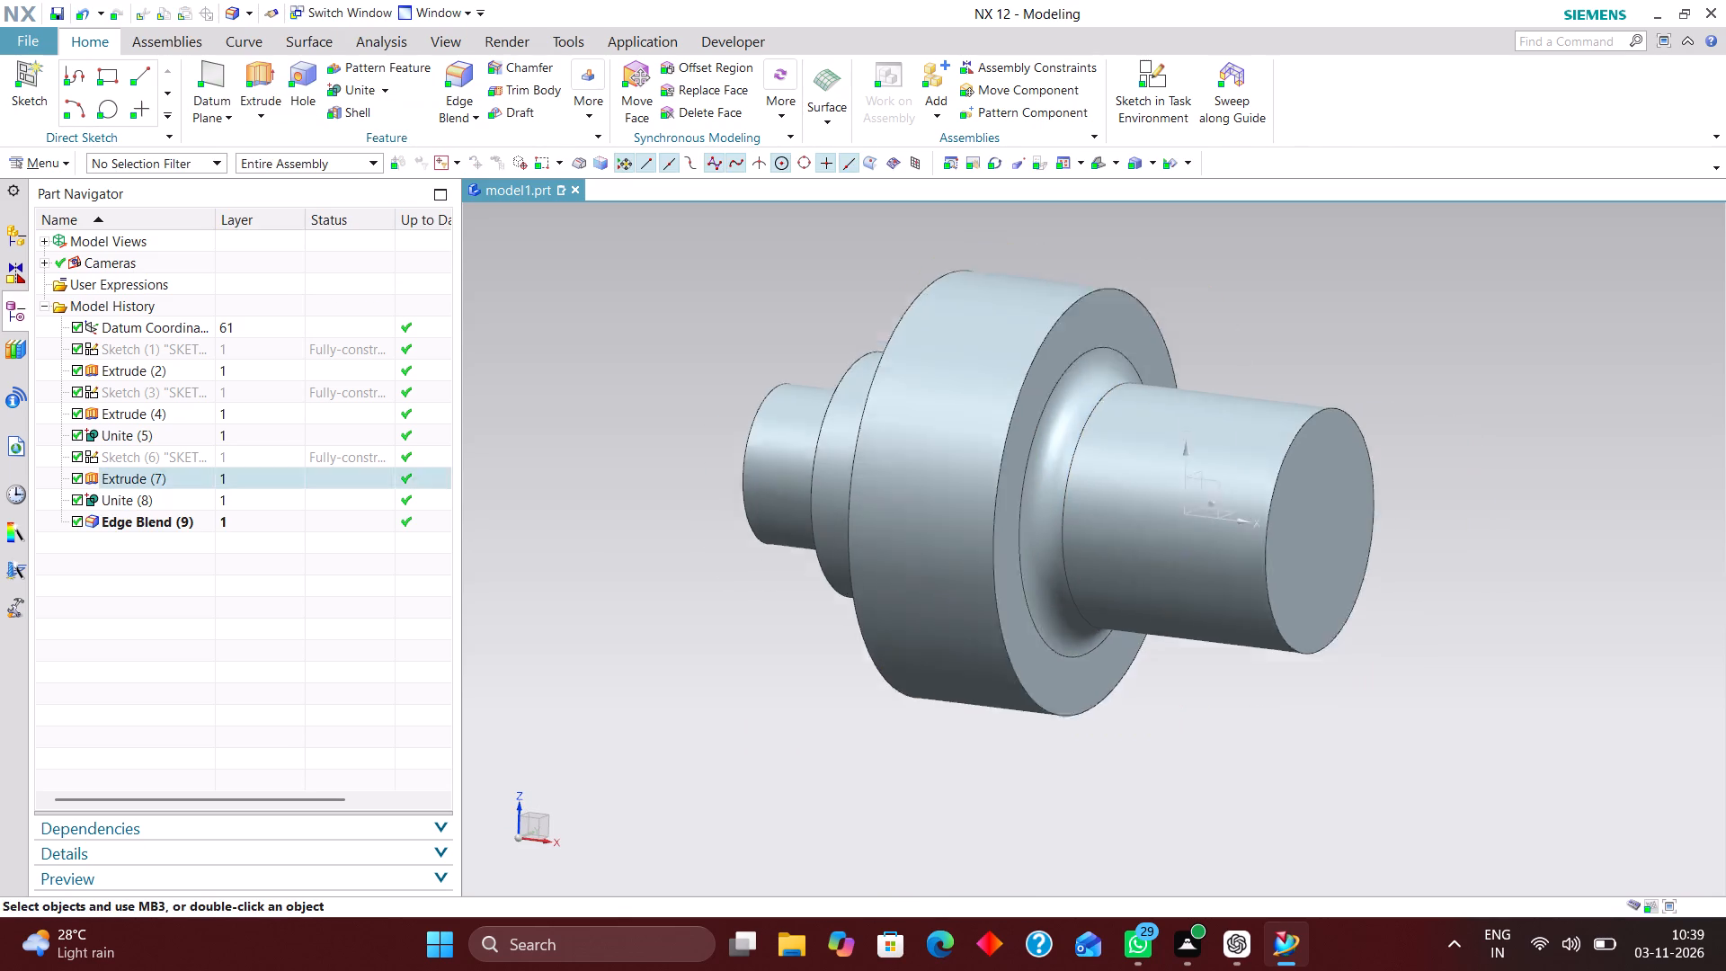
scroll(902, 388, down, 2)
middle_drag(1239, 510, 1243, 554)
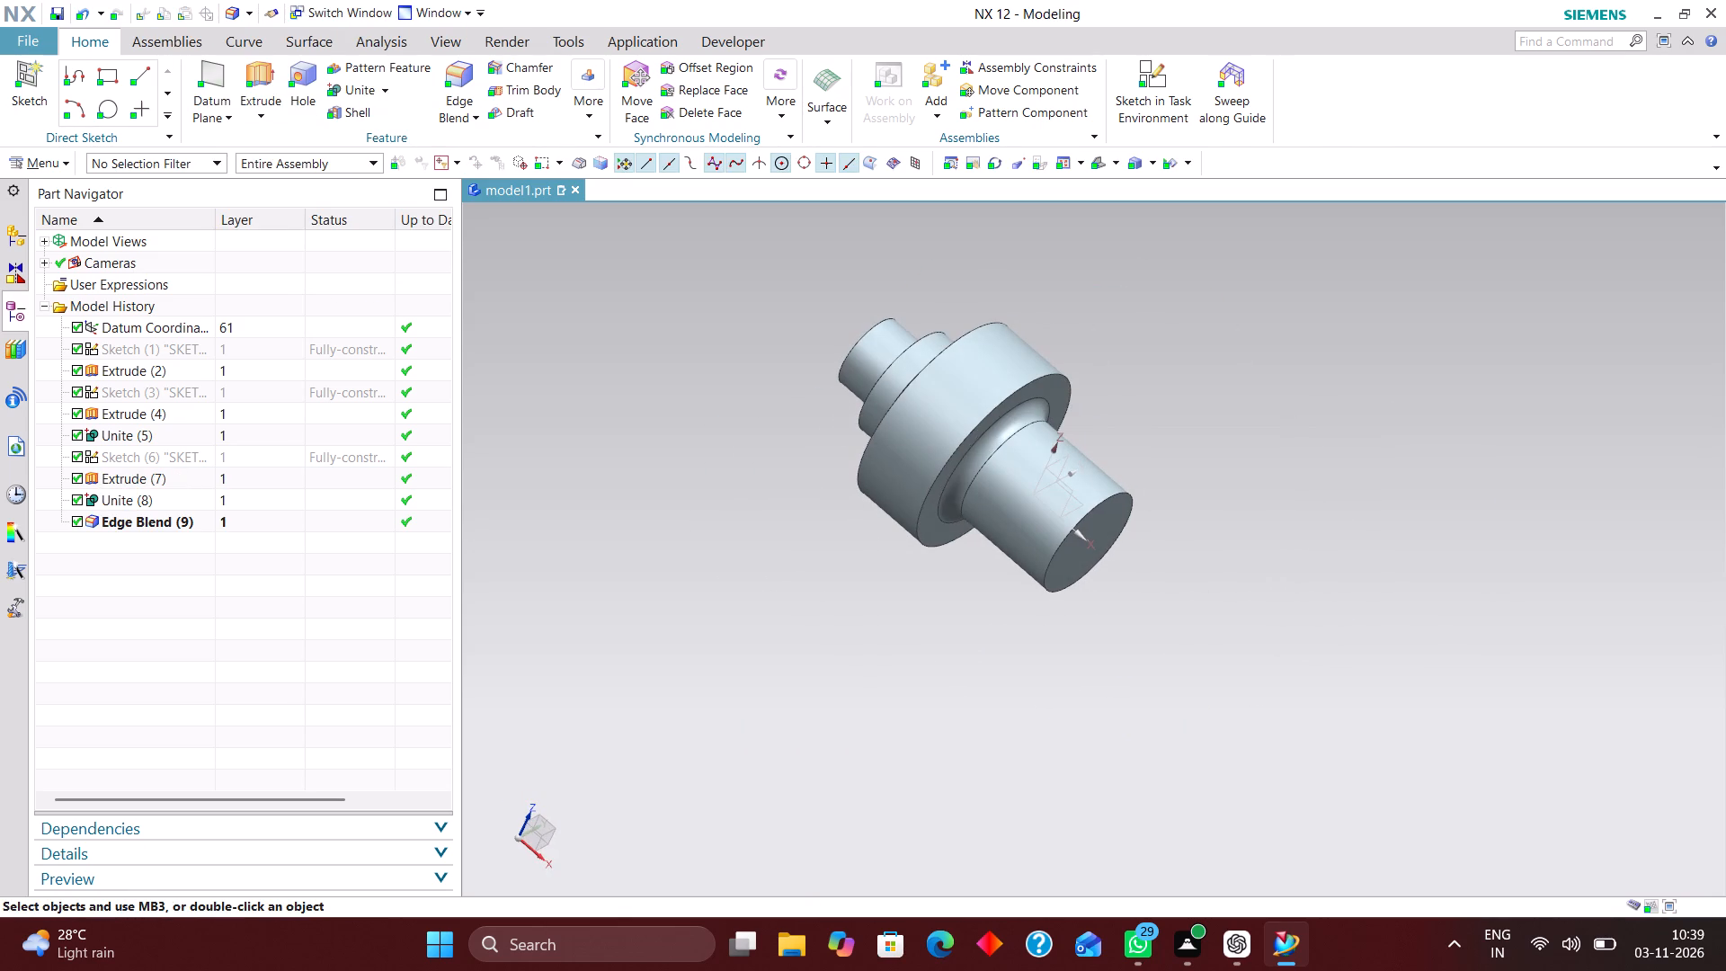
Inspect the blended shaft from several angles, finishing in the isometric view.
middle_drag(1322, 583, 1364, 493)
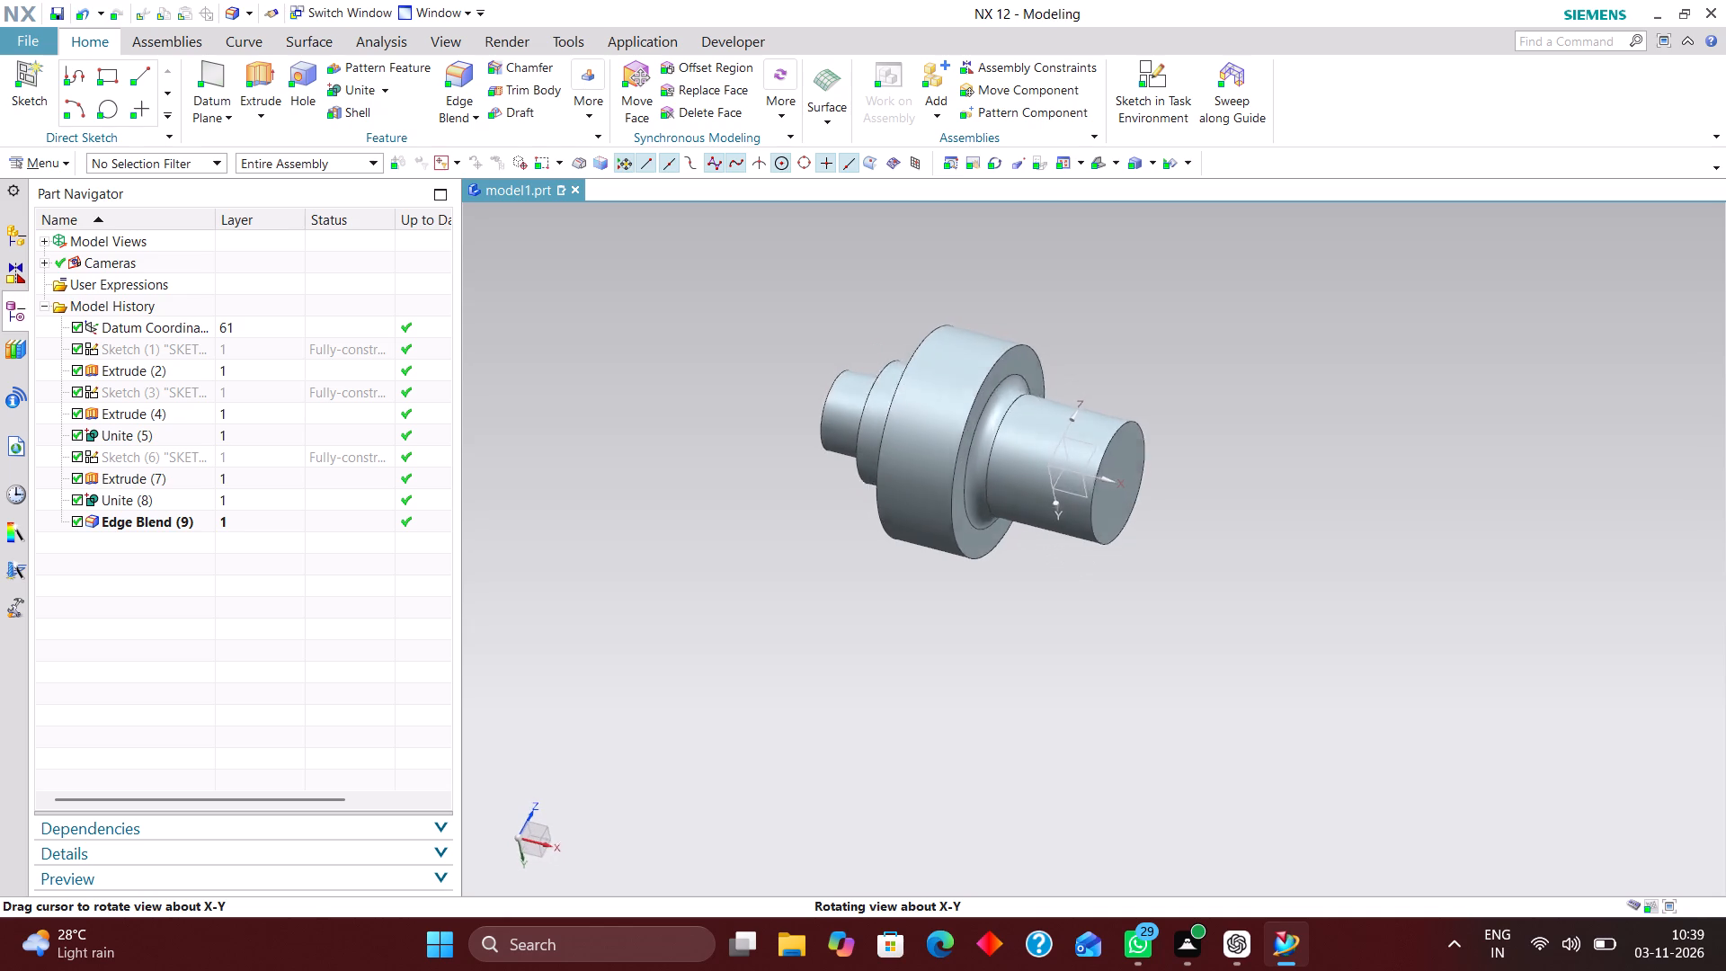
middle_drag(1364, 493, 1347, 494)
scroll(1179, 566, up, 1)
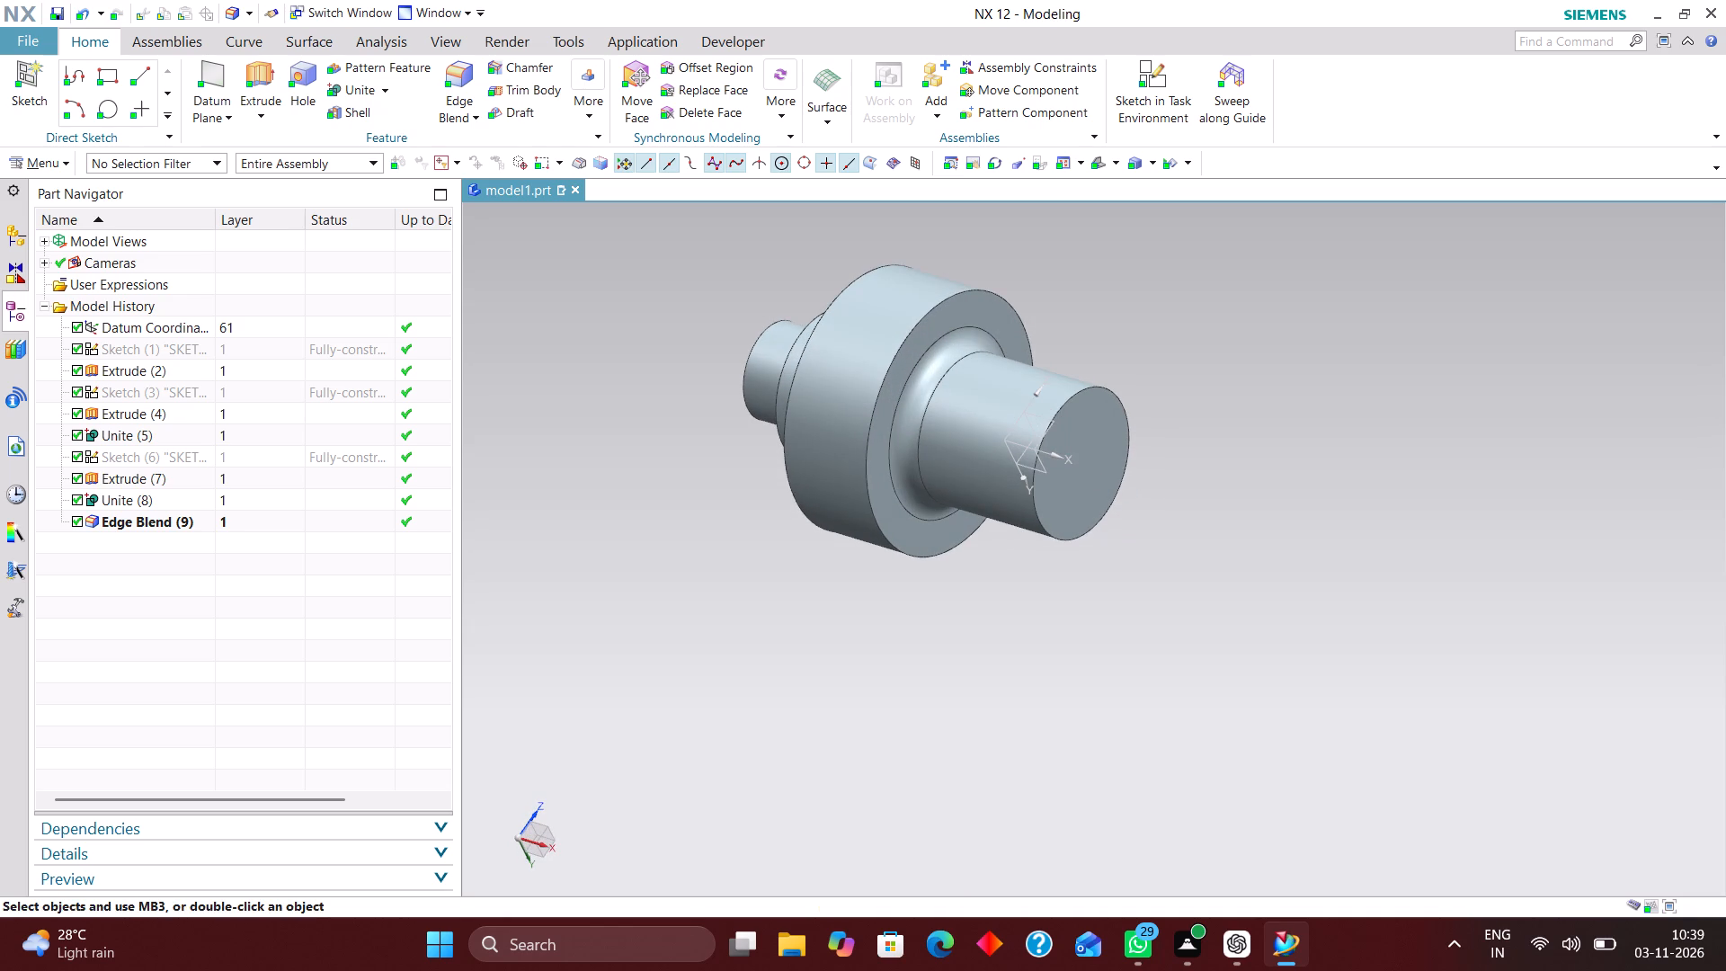
click(1098, 169)
middle_drag(830, 386, 885, 376)
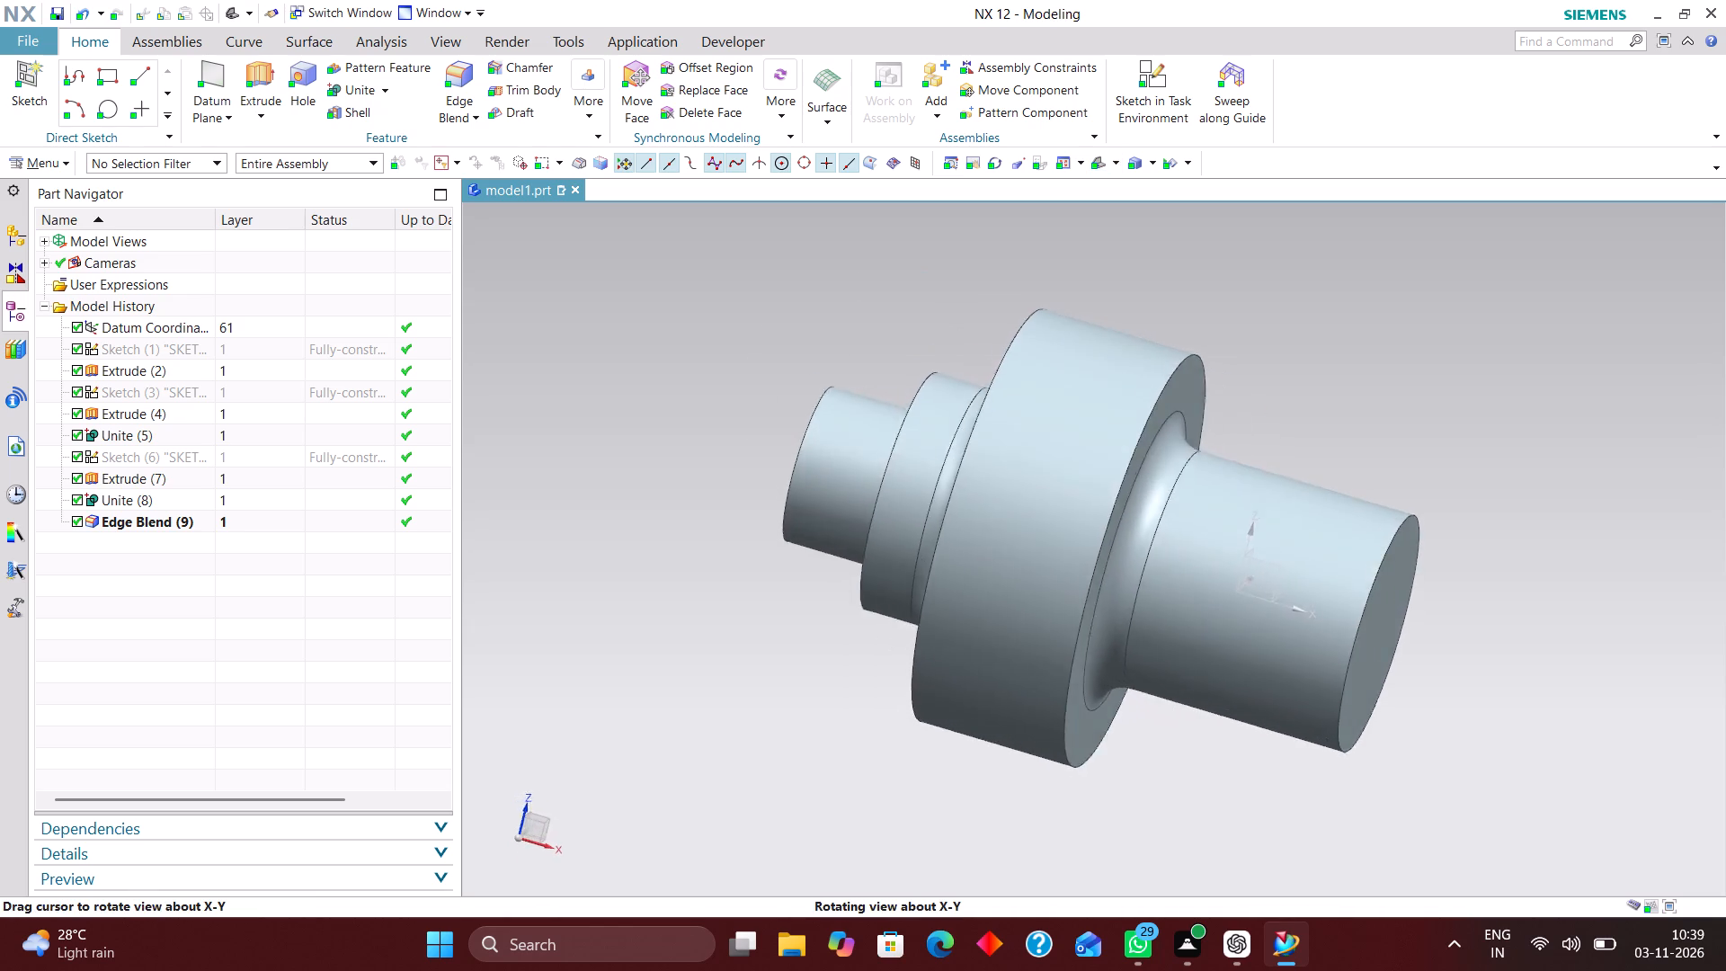
middle_drag(885, 376, 894, 316)
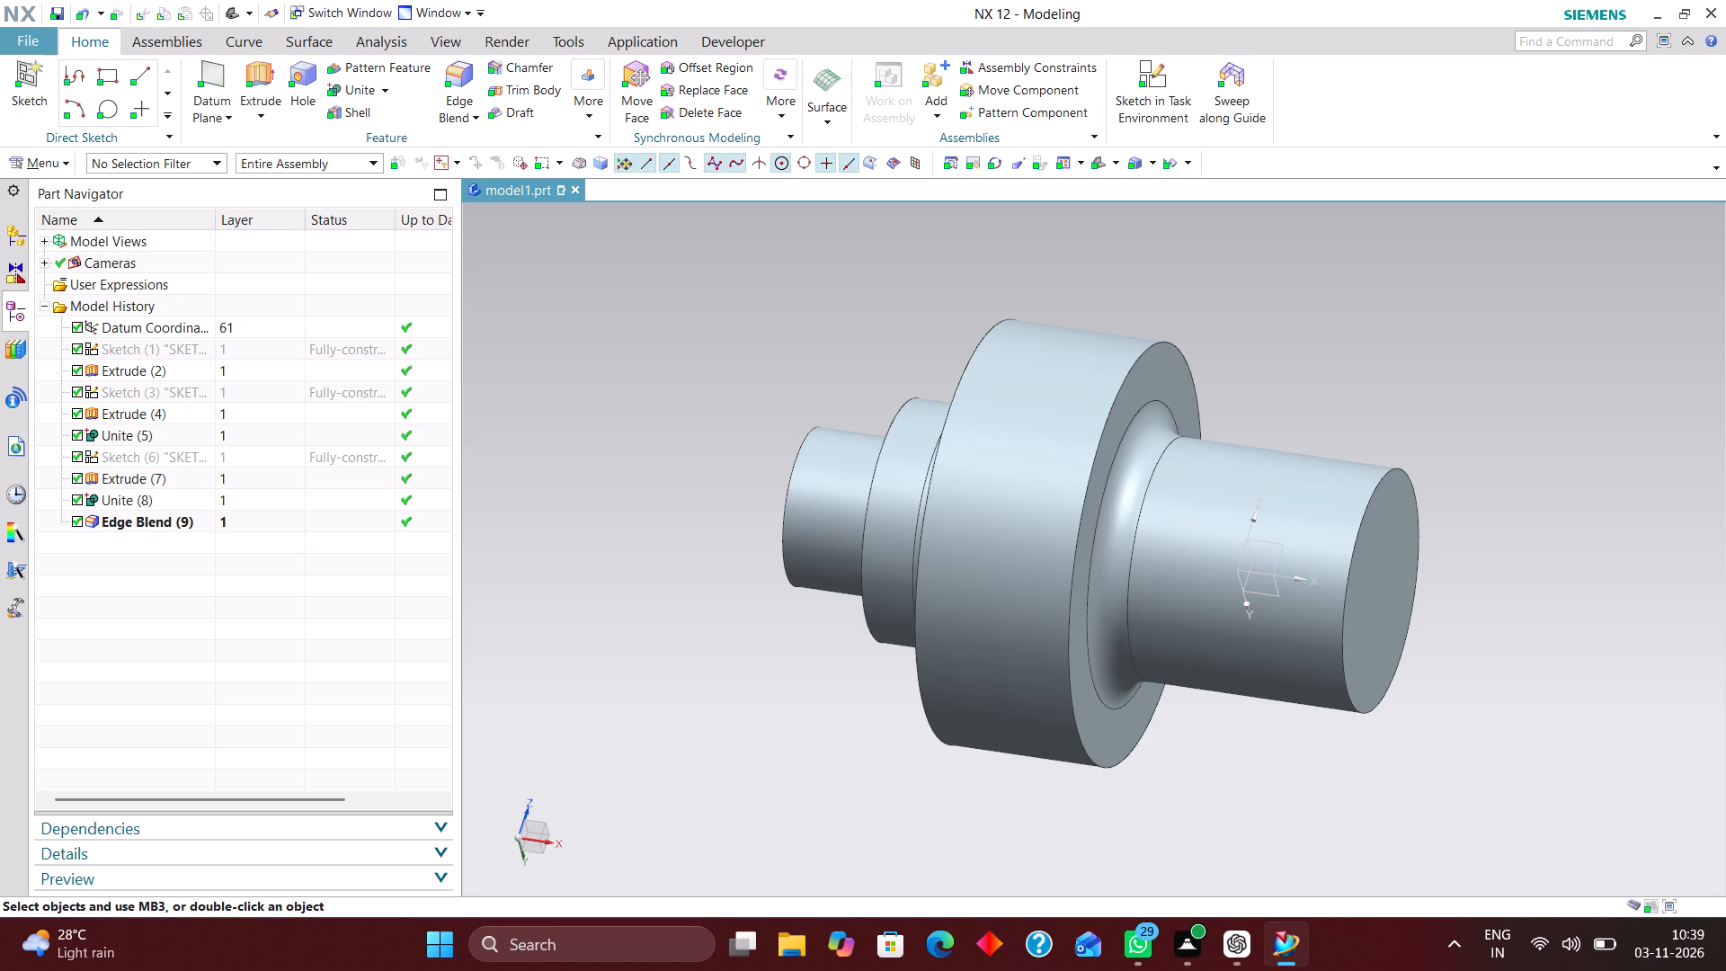
key(End)
key(End)
key(End)
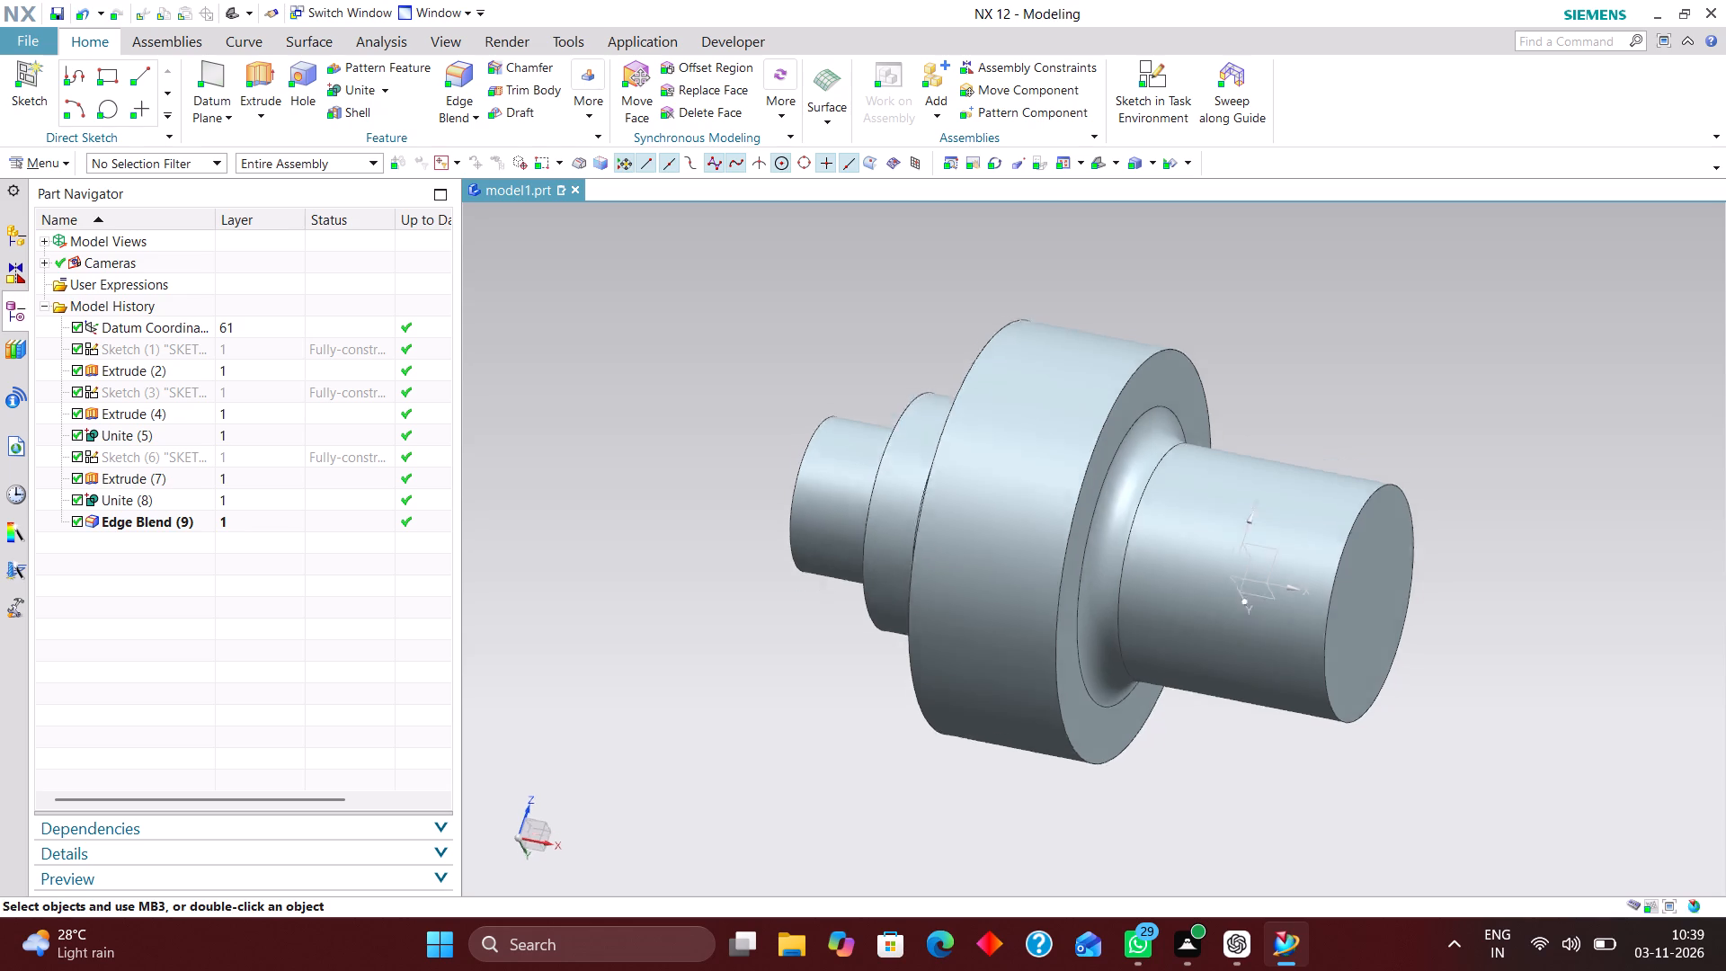
key(End)
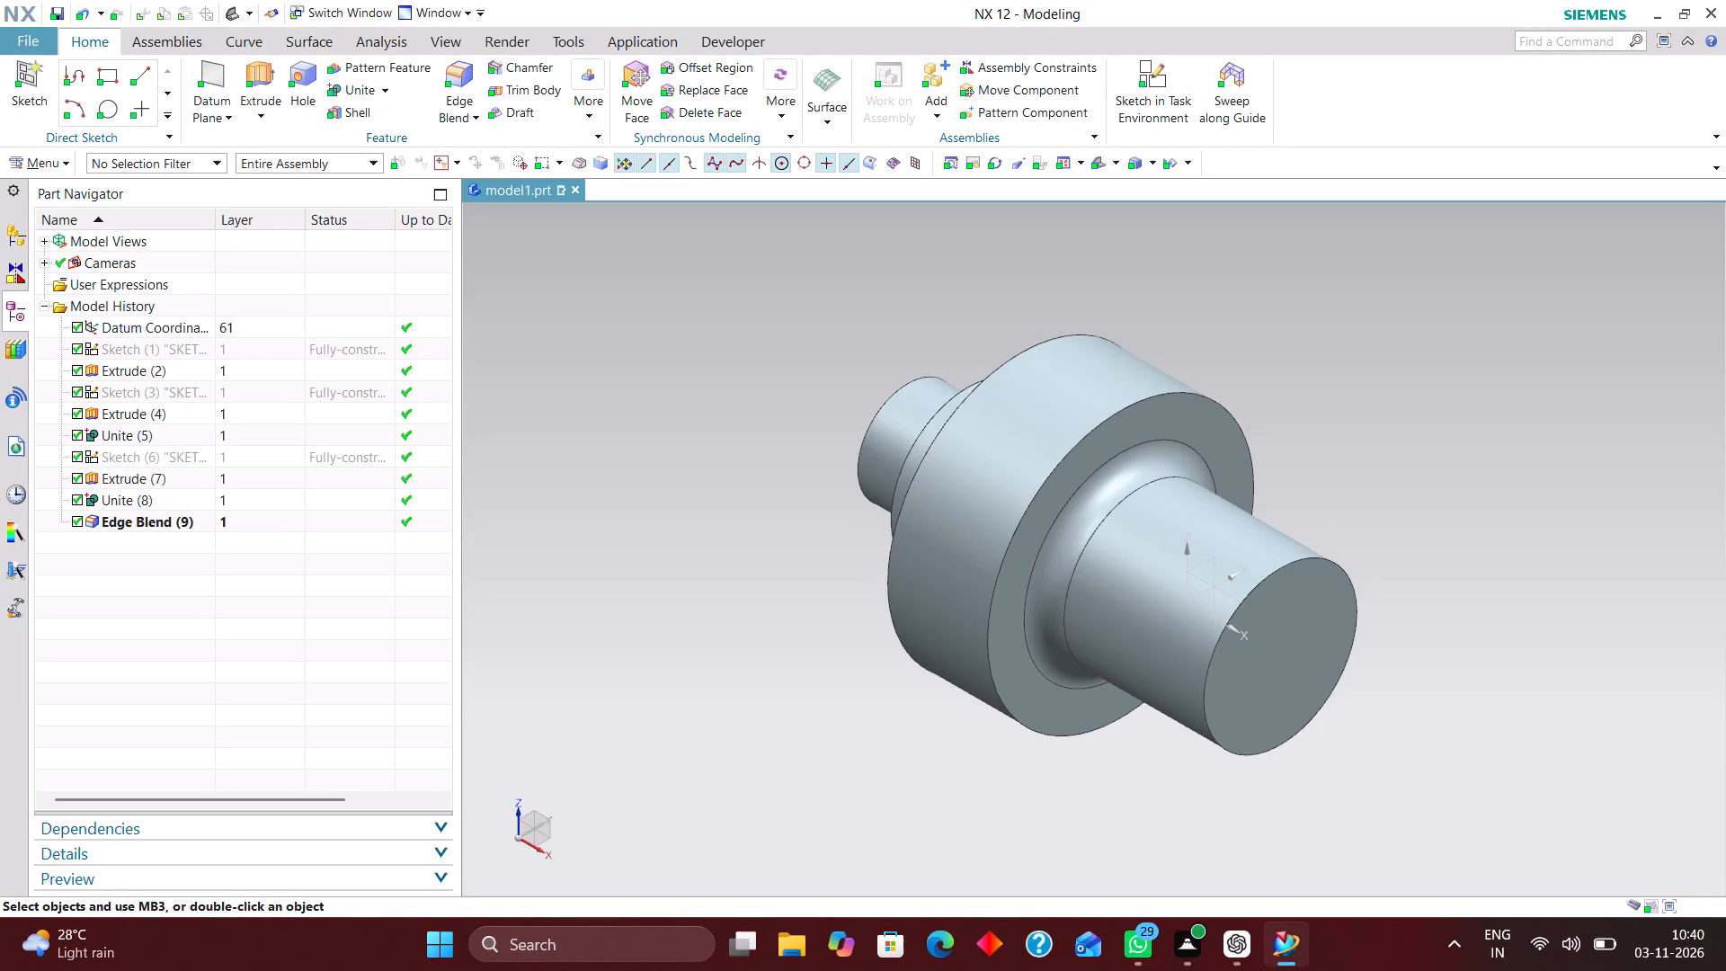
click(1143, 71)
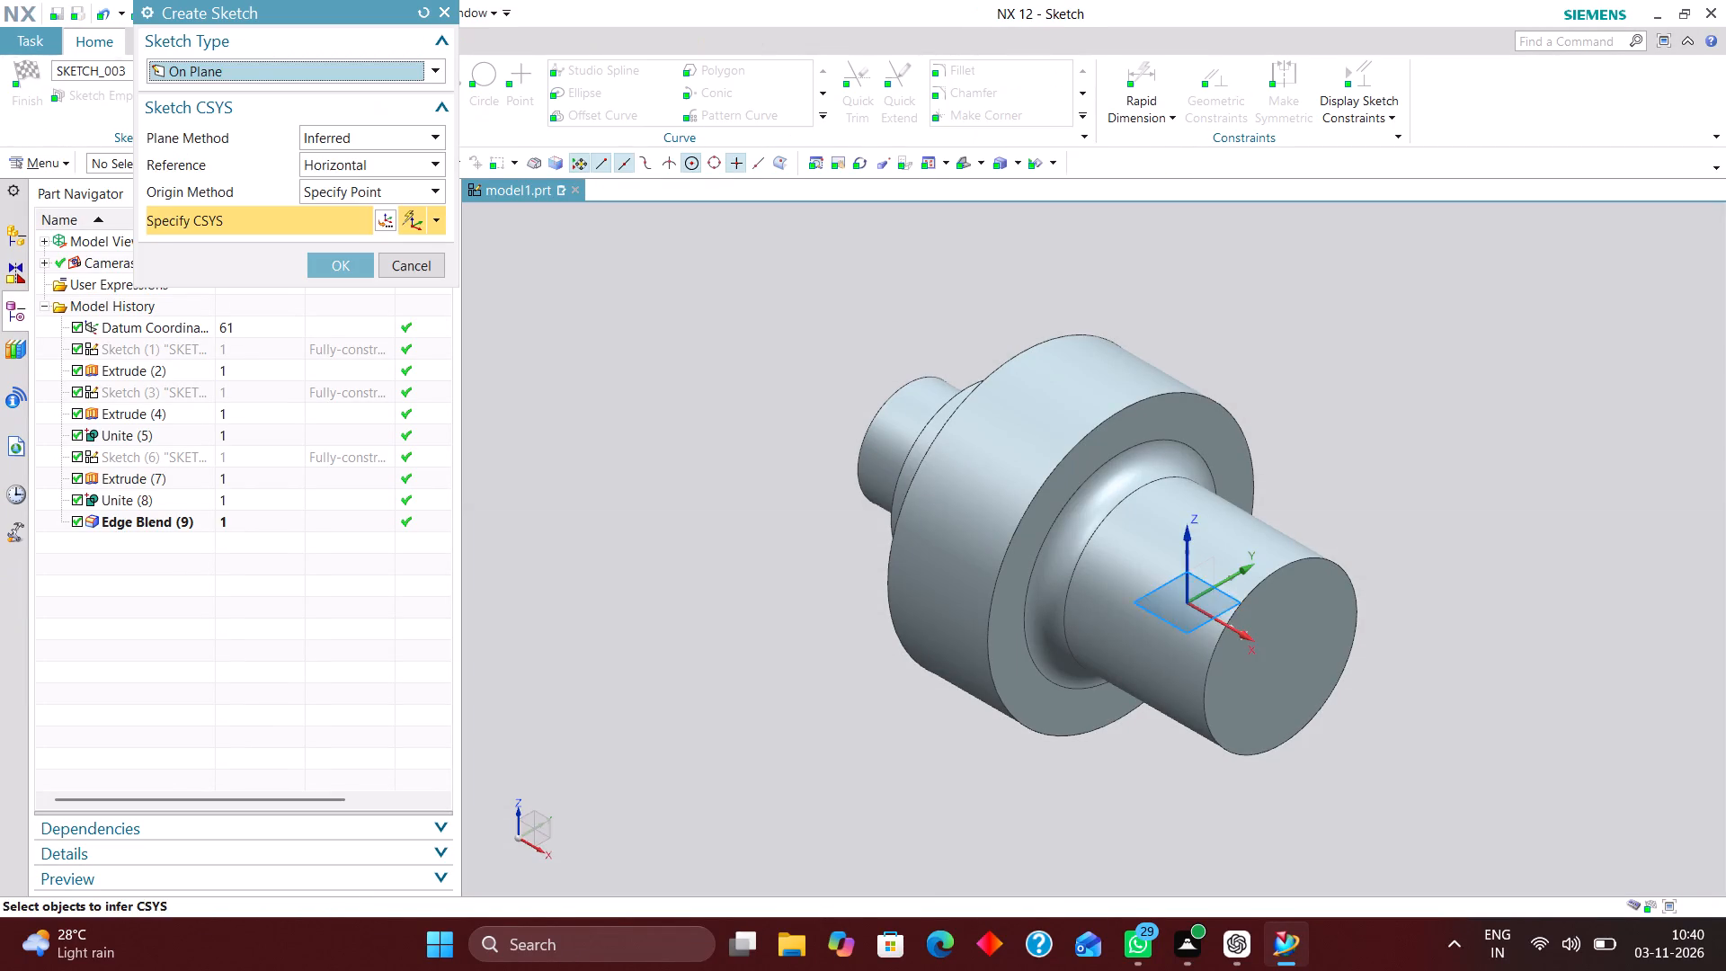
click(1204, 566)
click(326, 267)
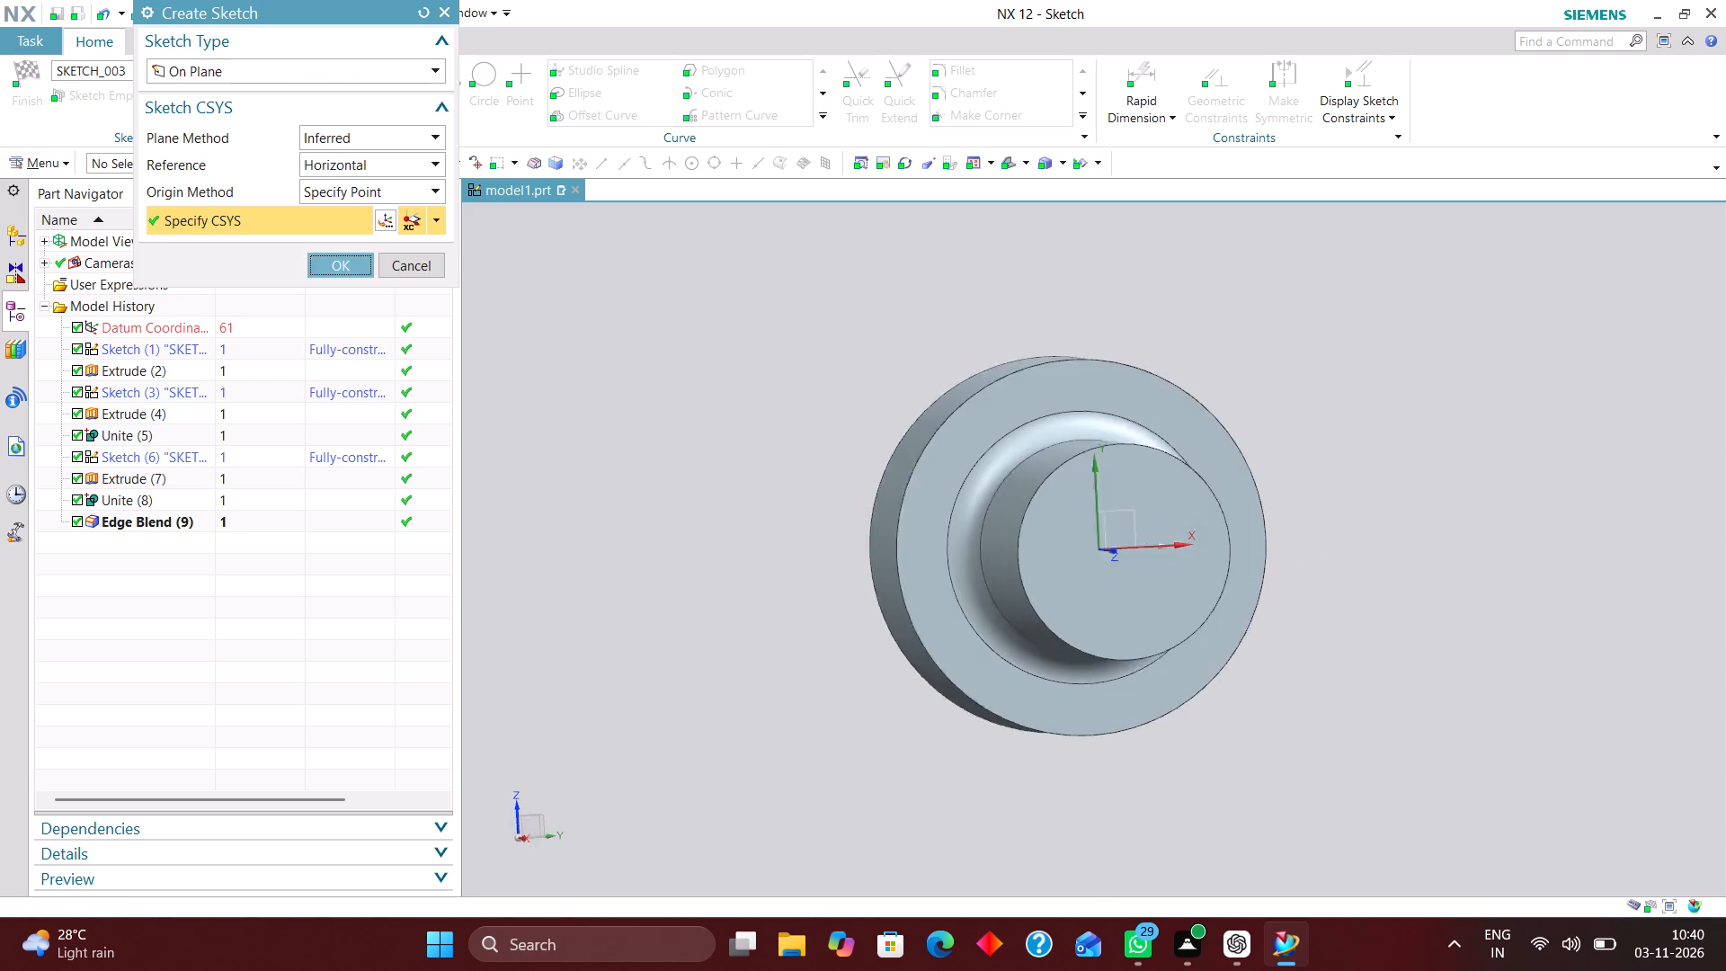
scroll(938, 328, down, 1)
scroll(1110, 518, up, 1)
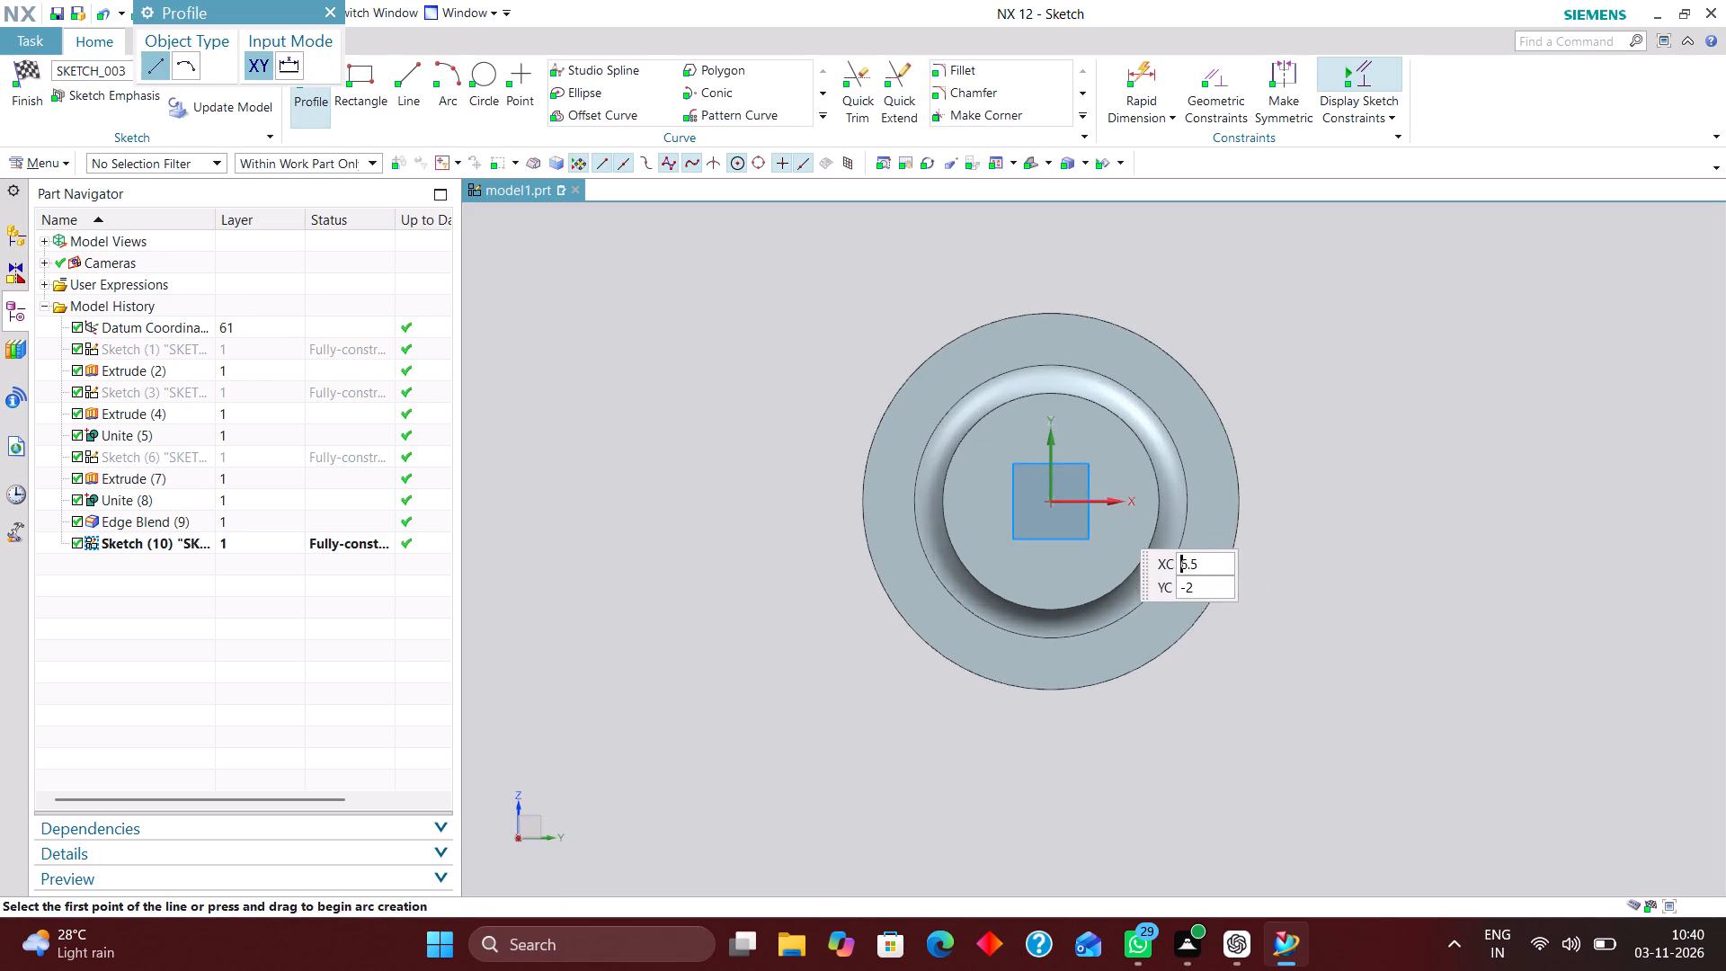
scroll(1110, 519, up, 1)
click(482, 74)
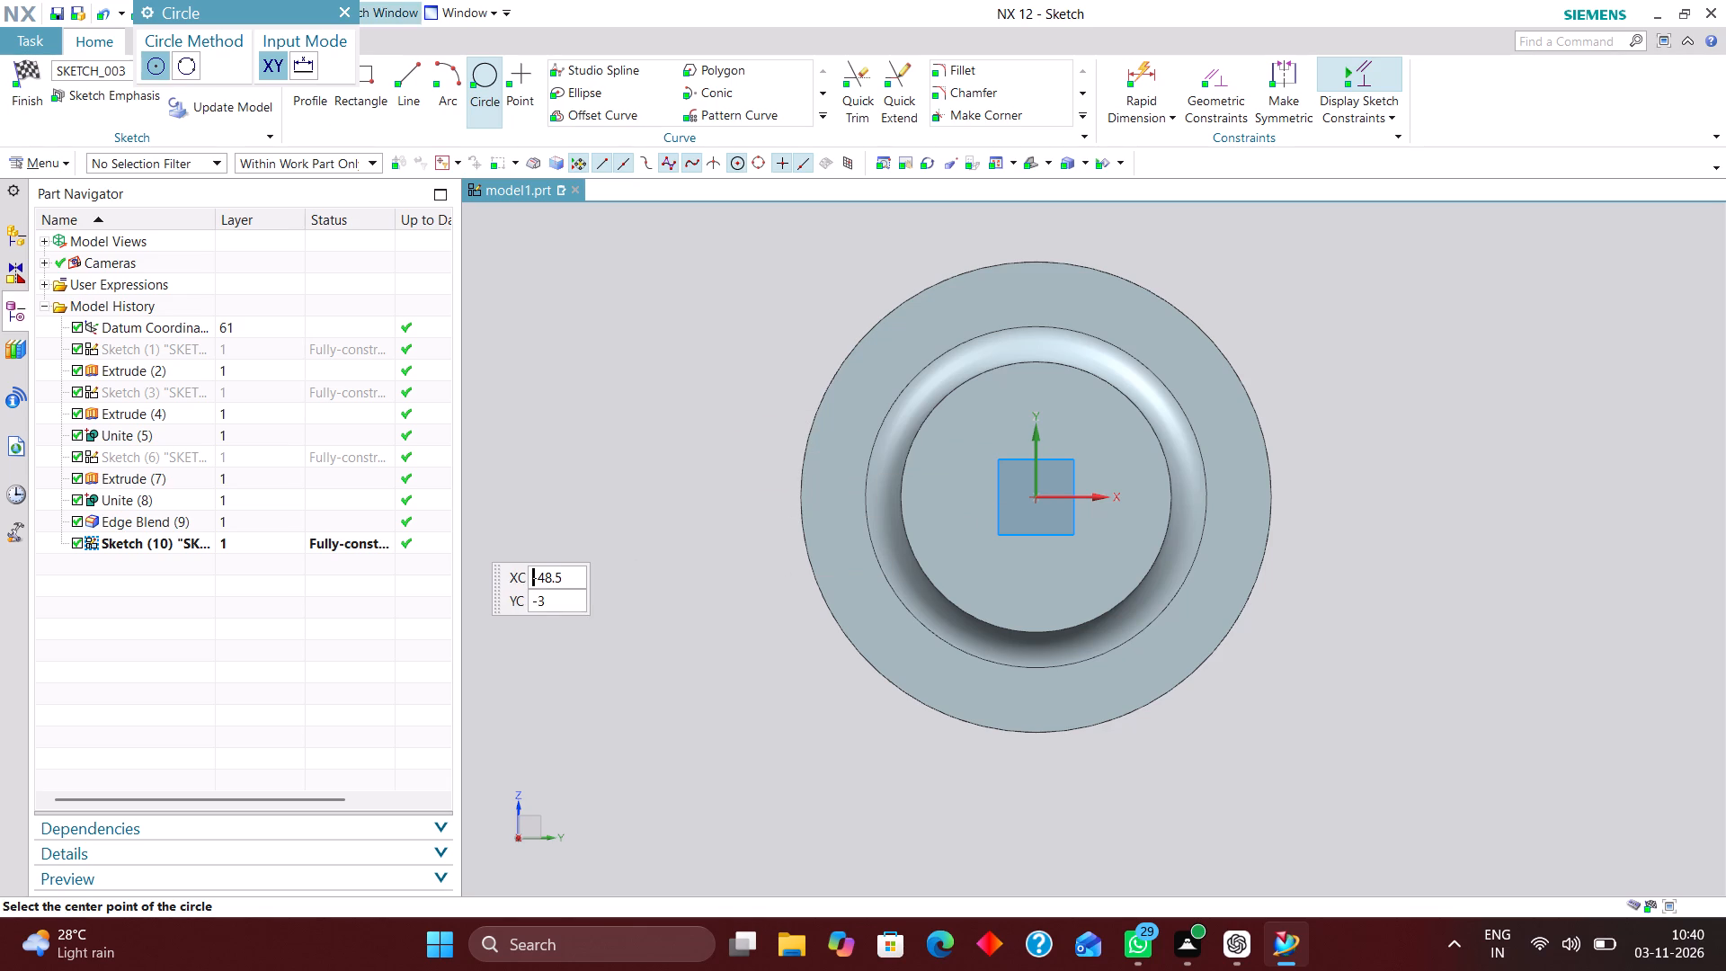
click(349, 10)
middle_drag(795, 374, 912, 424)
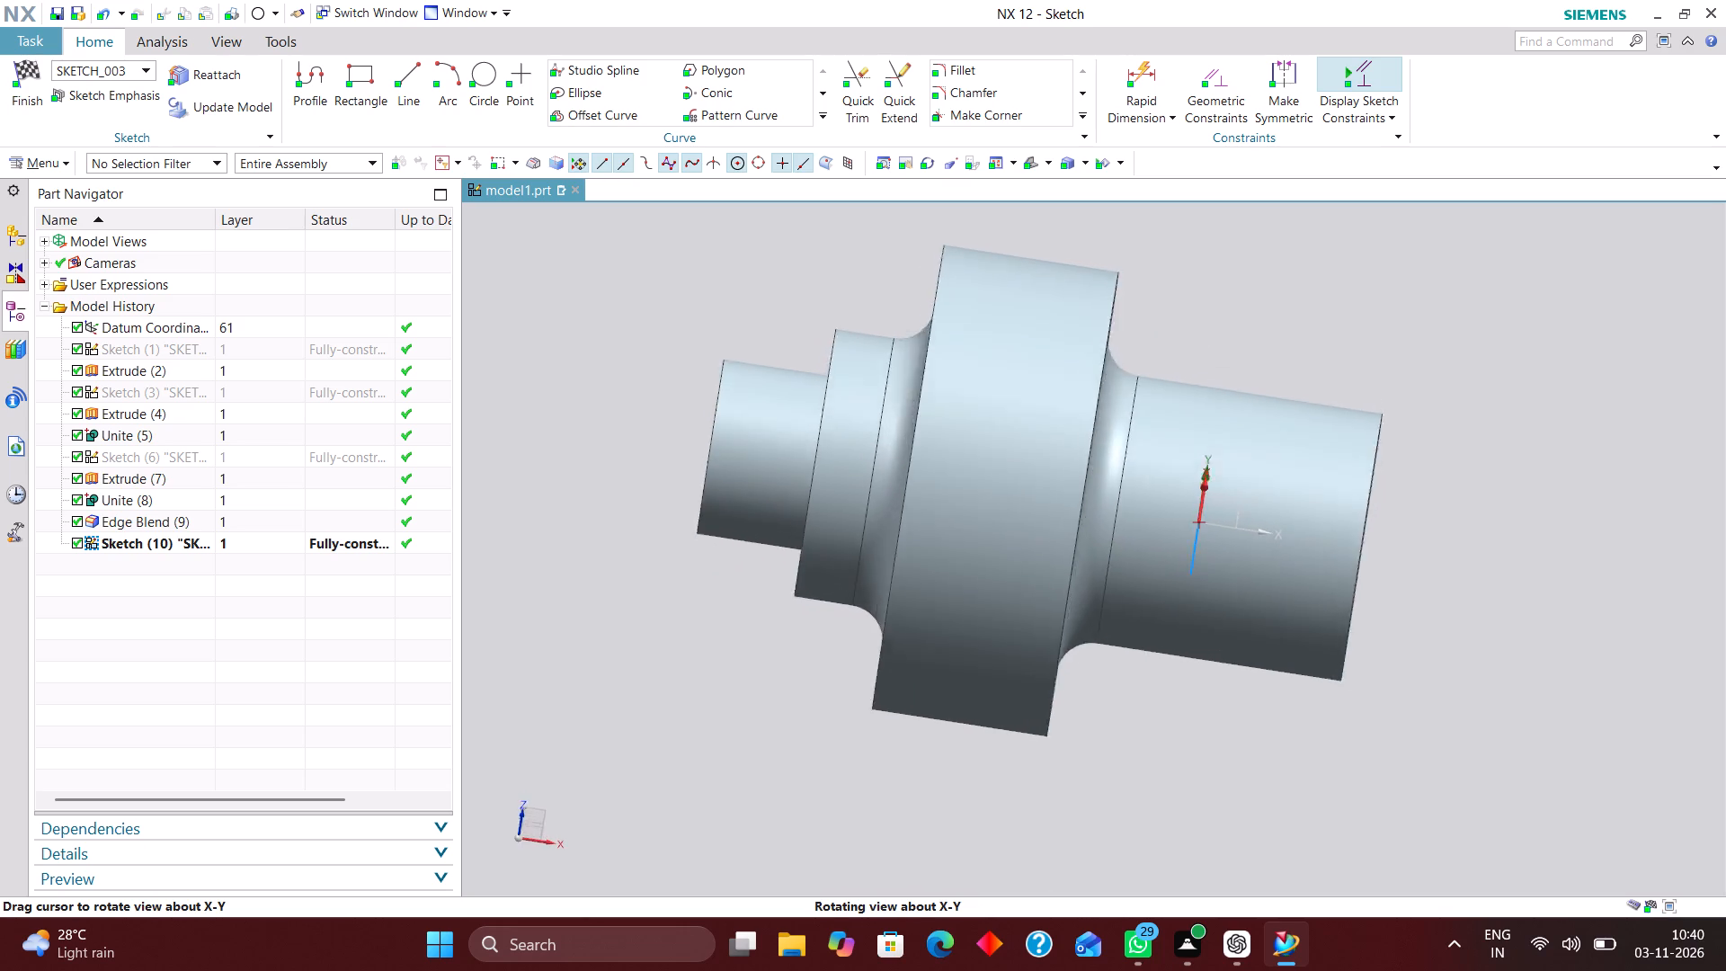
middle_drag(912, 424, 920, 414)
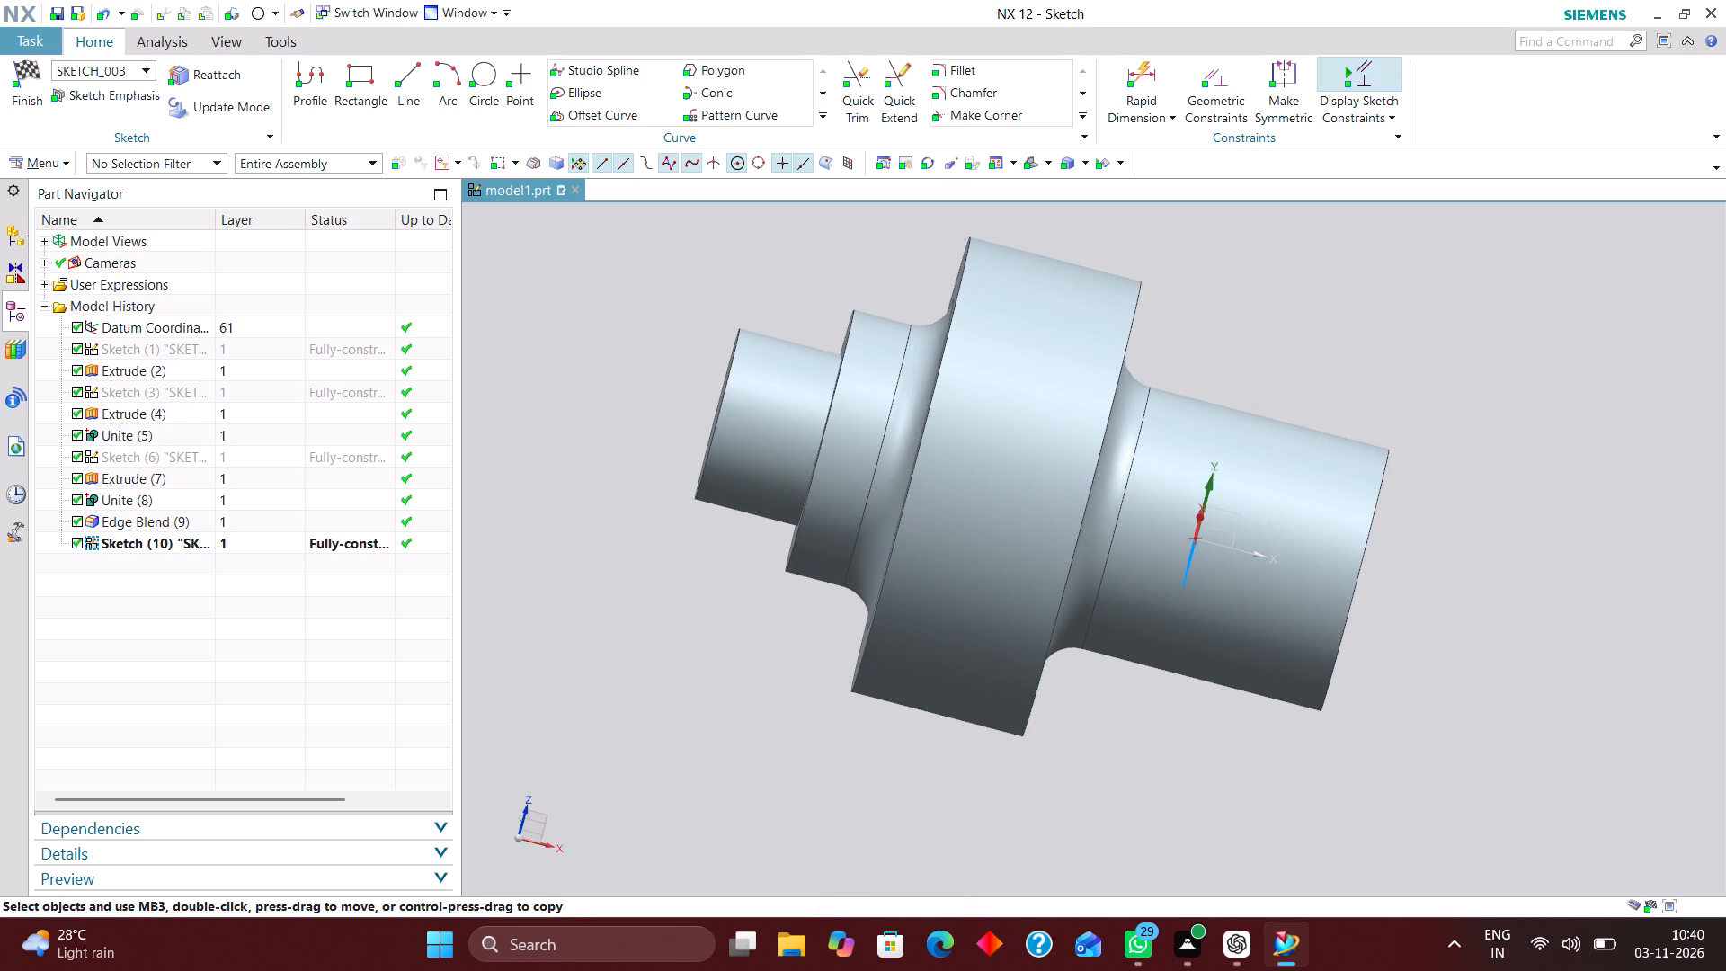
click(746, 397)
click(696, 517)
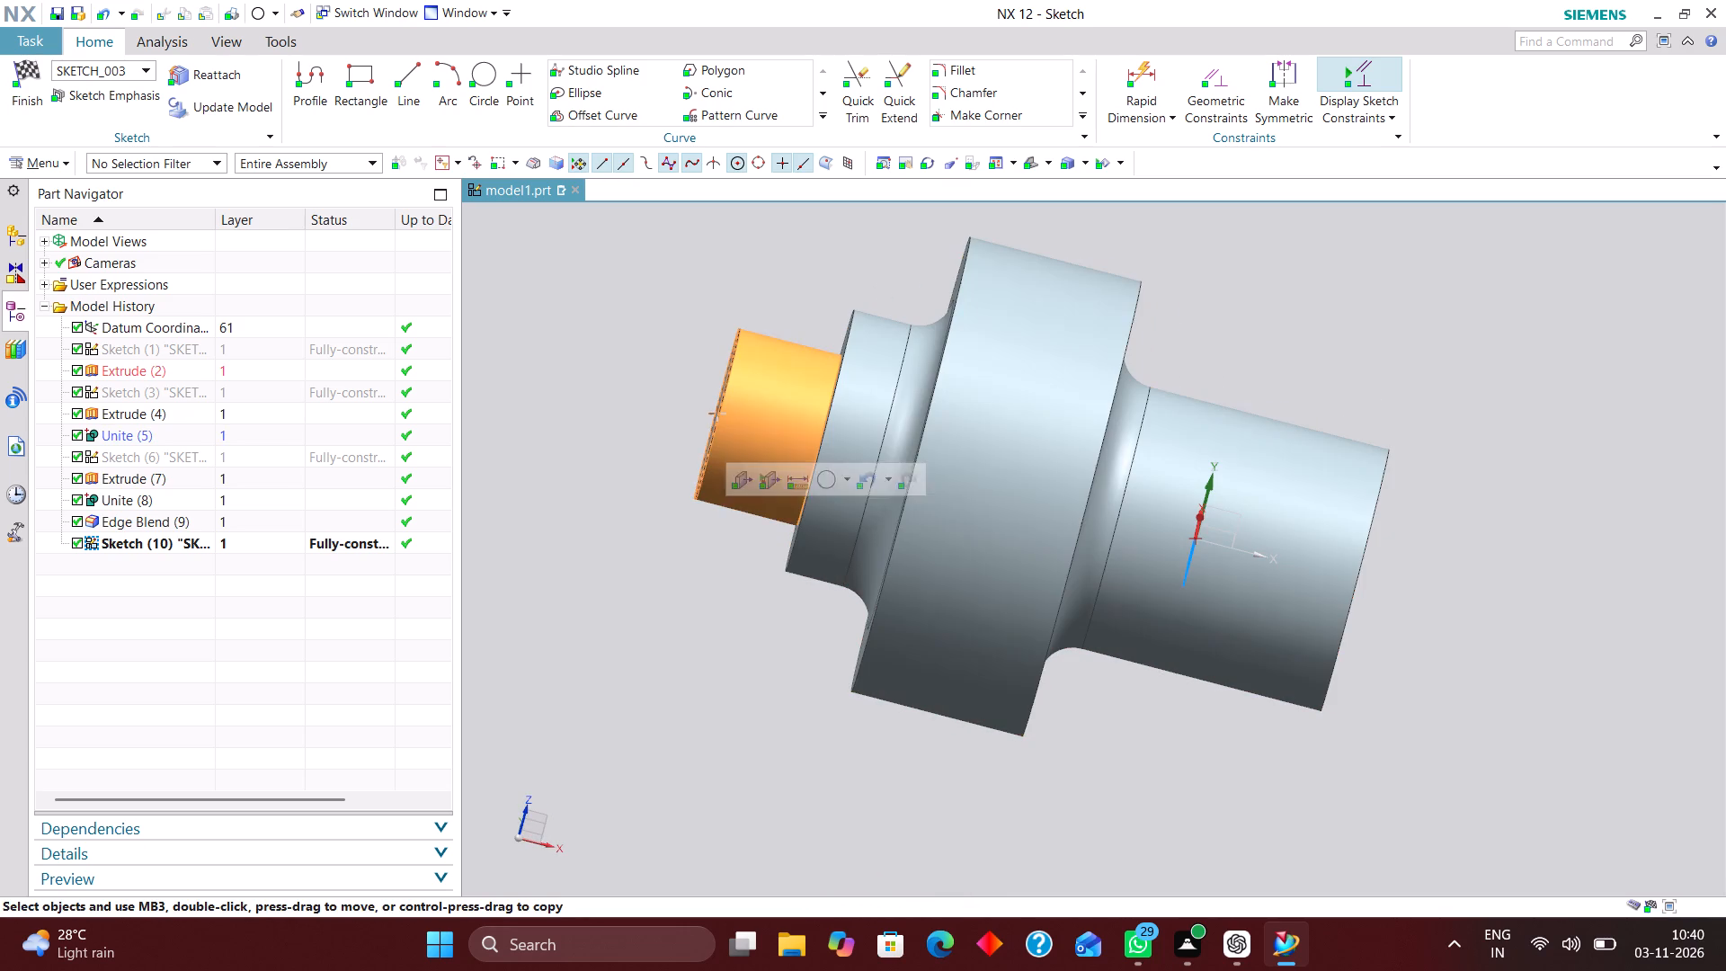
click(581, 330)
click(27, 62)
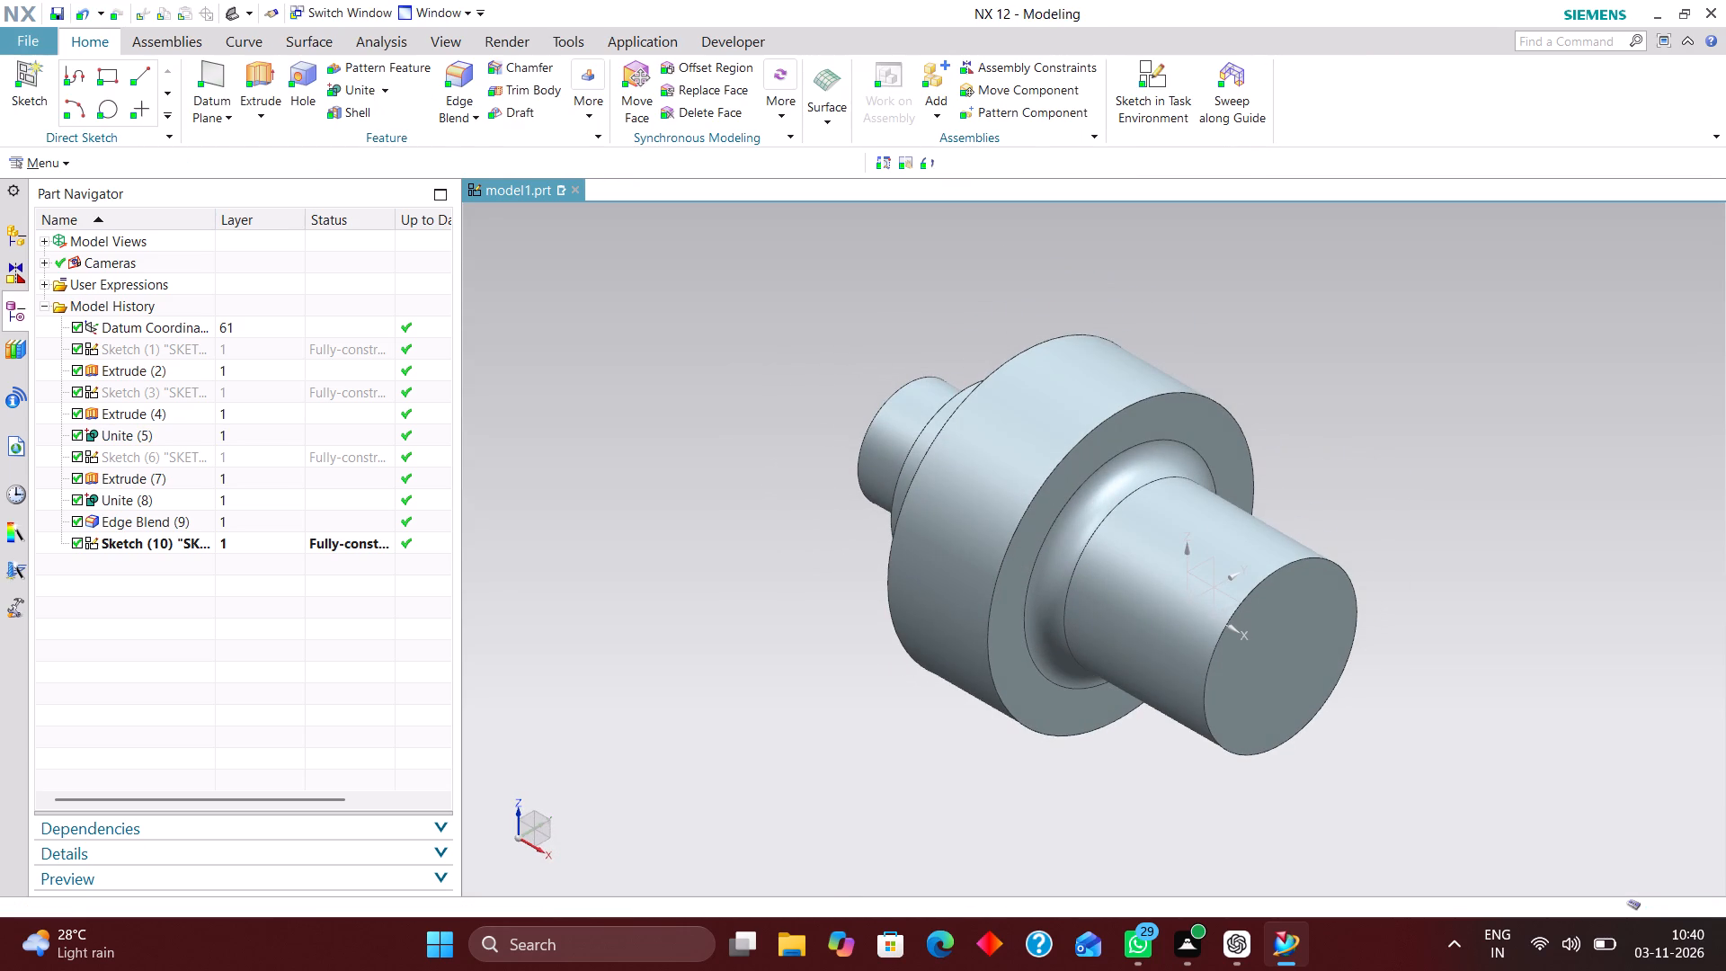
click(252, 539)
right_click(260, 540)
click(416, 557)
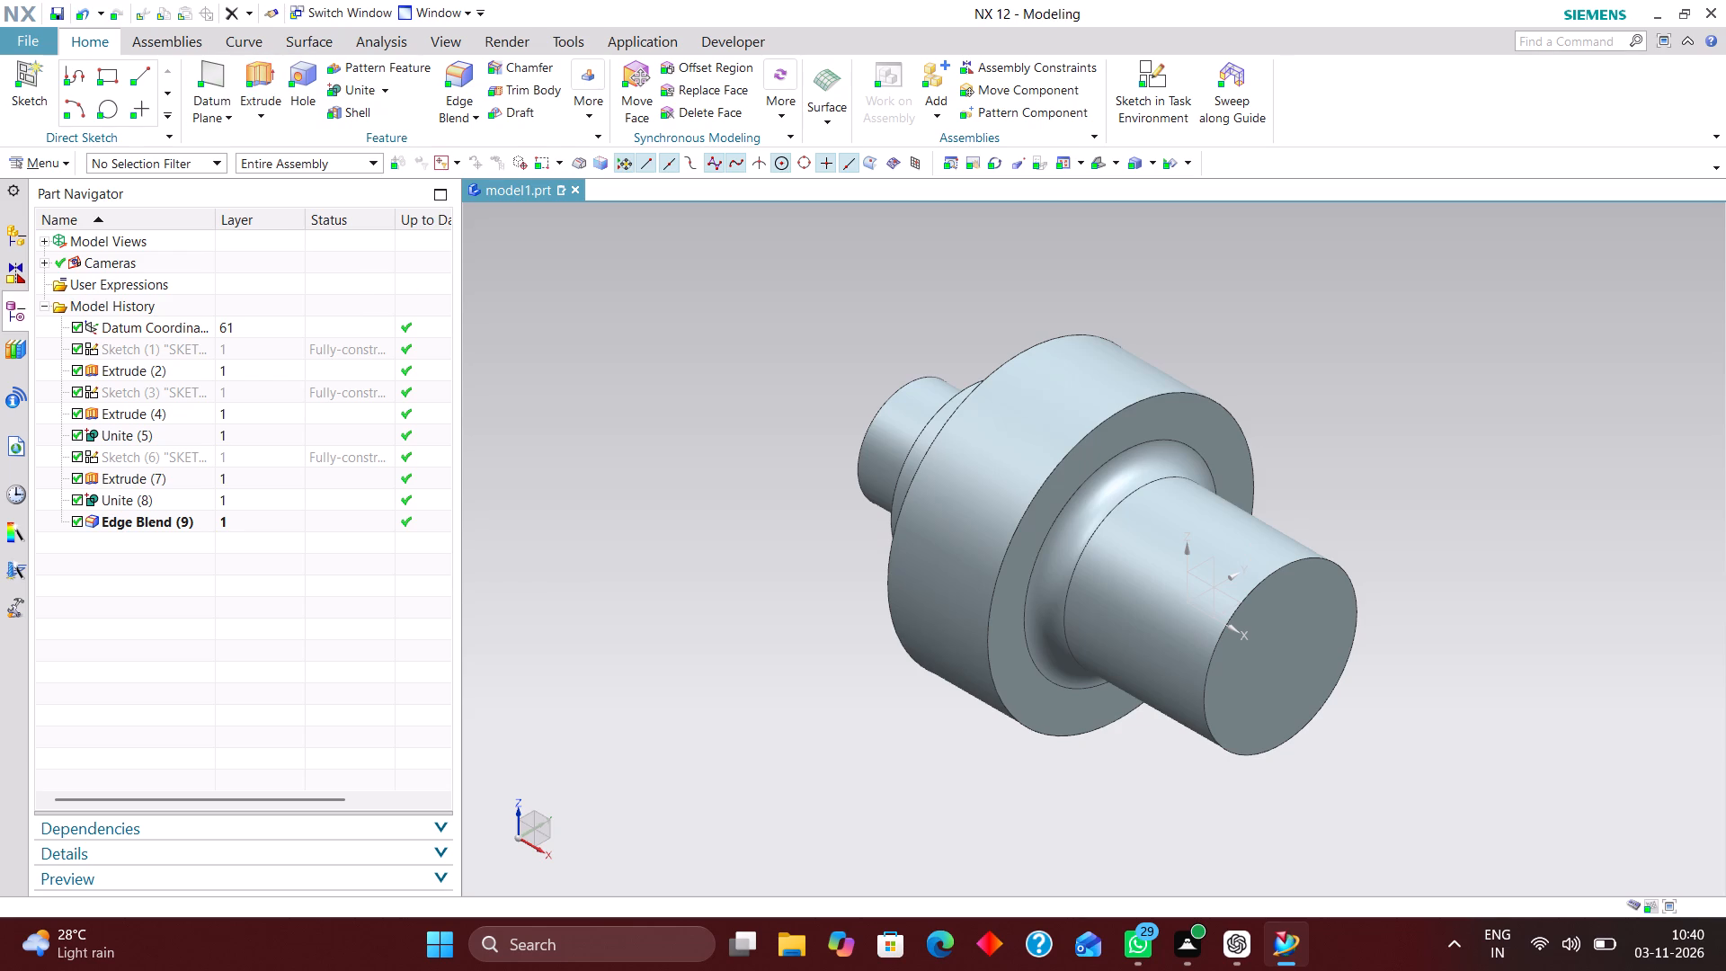
Extend the 15 mm section through the shaft by setting its extrude start distance to -53 mm, keeping Boolean None.
double_click(885, 428)
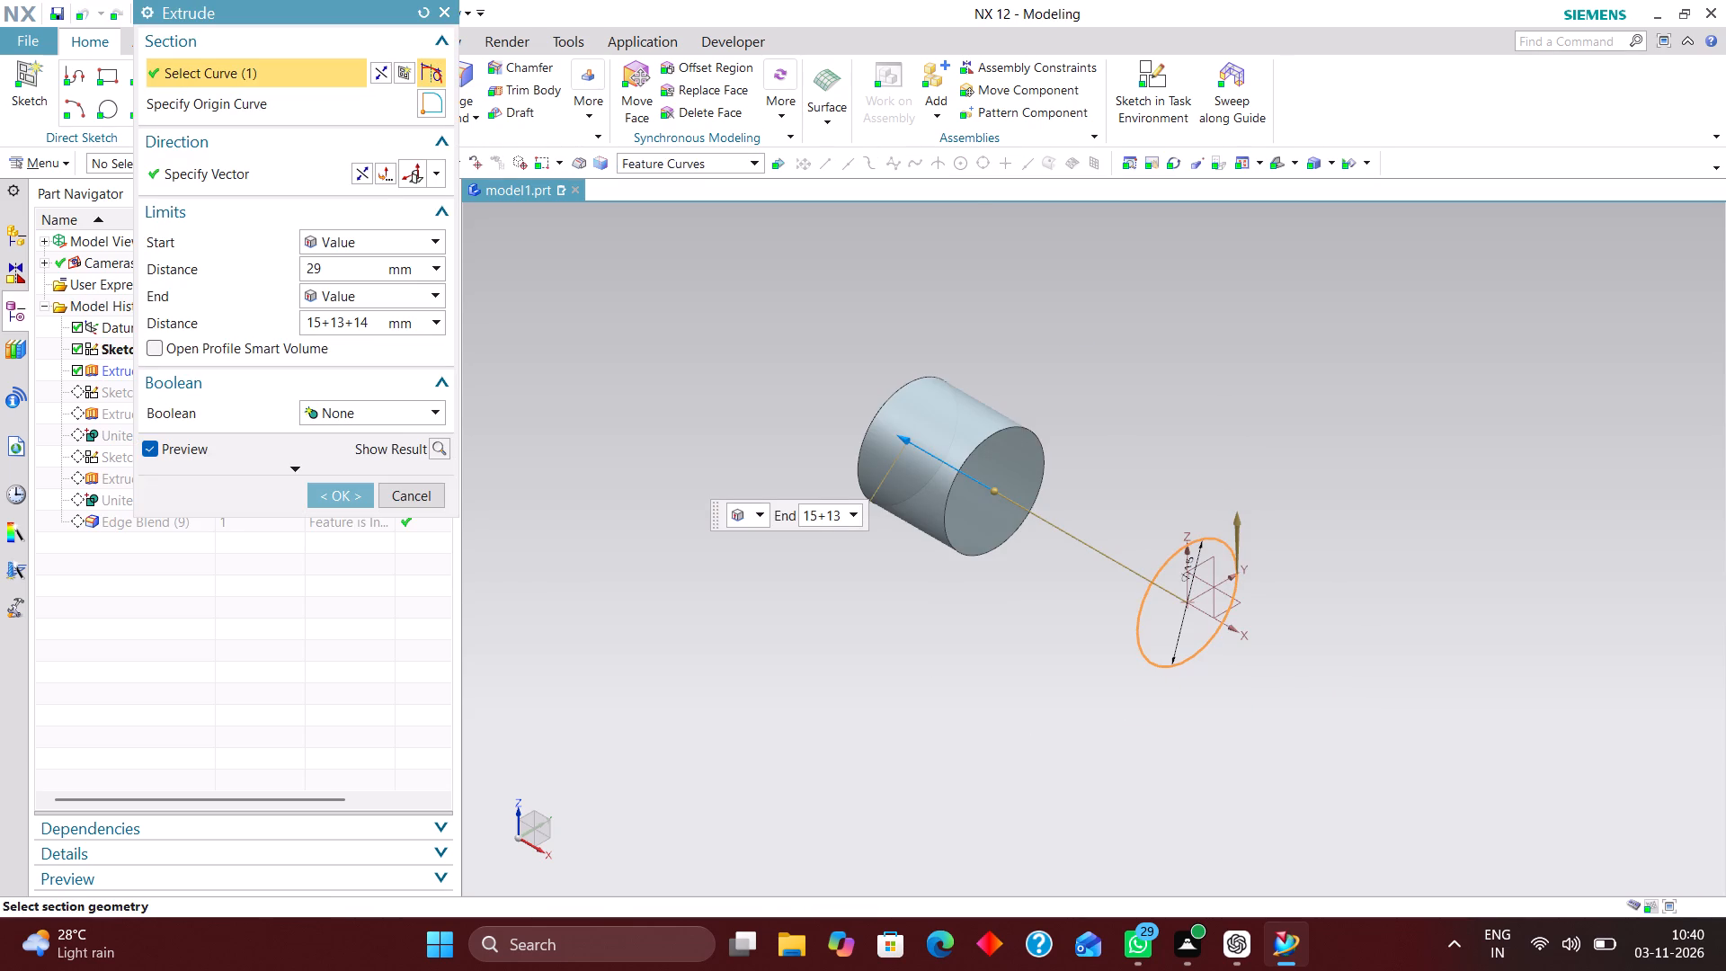
scroll(1056, 446, down, 1)
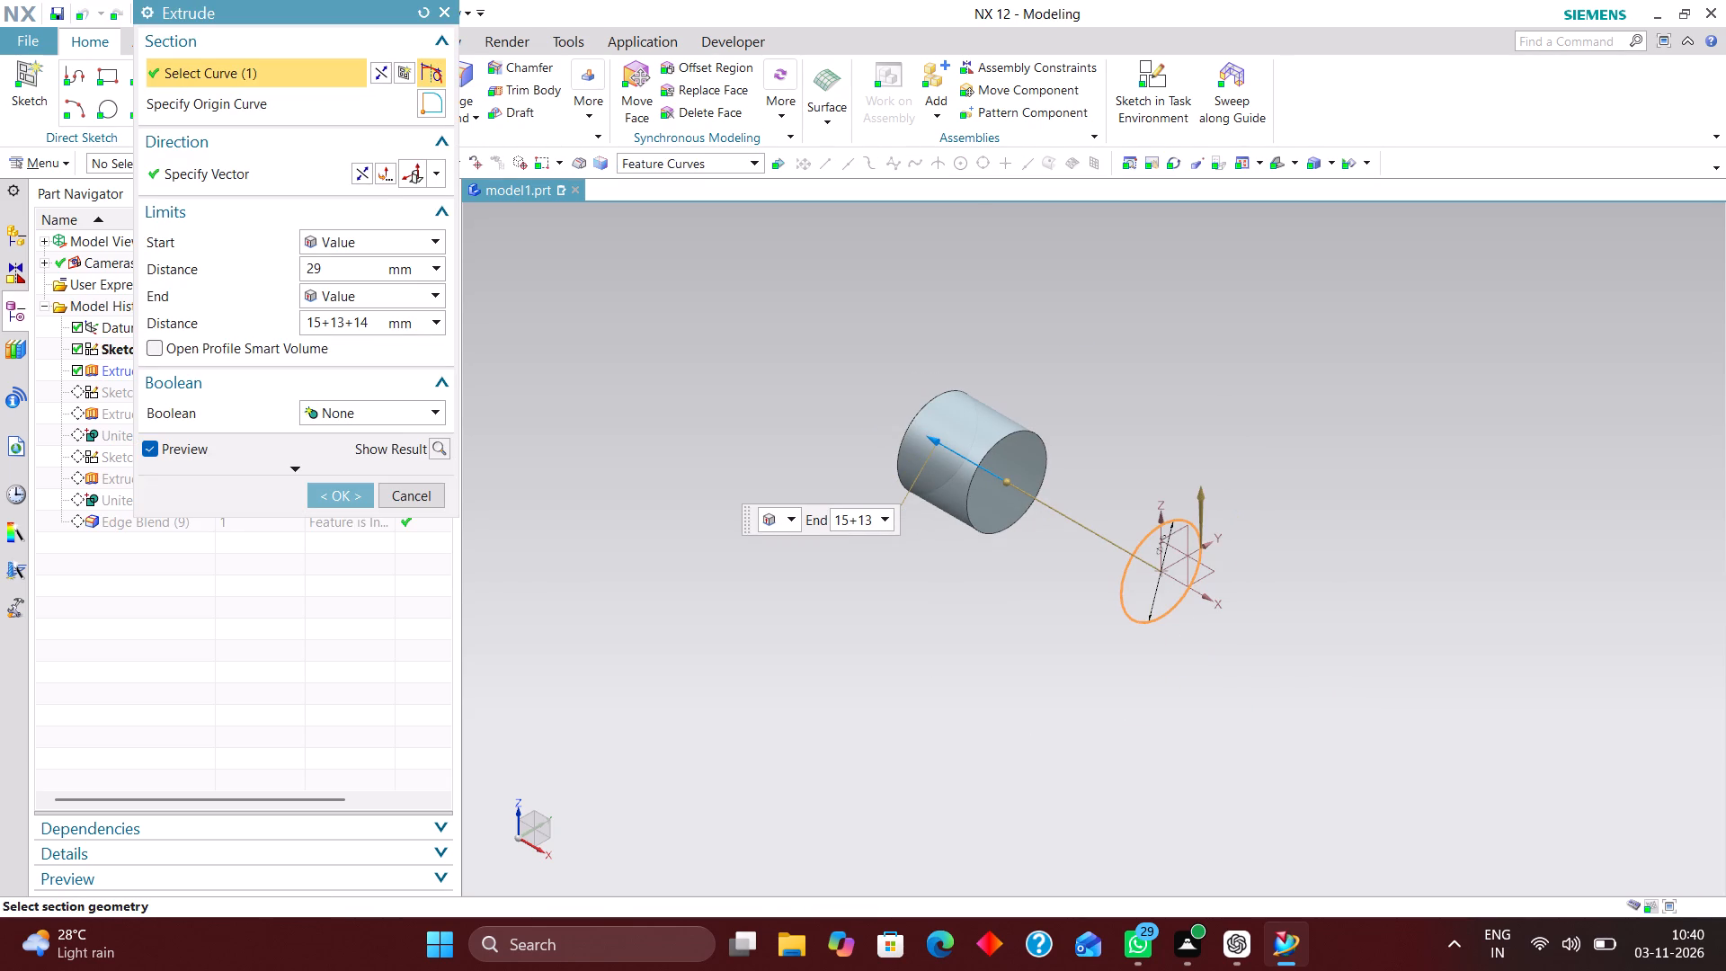
drag(1003, 482, 1160, 567)
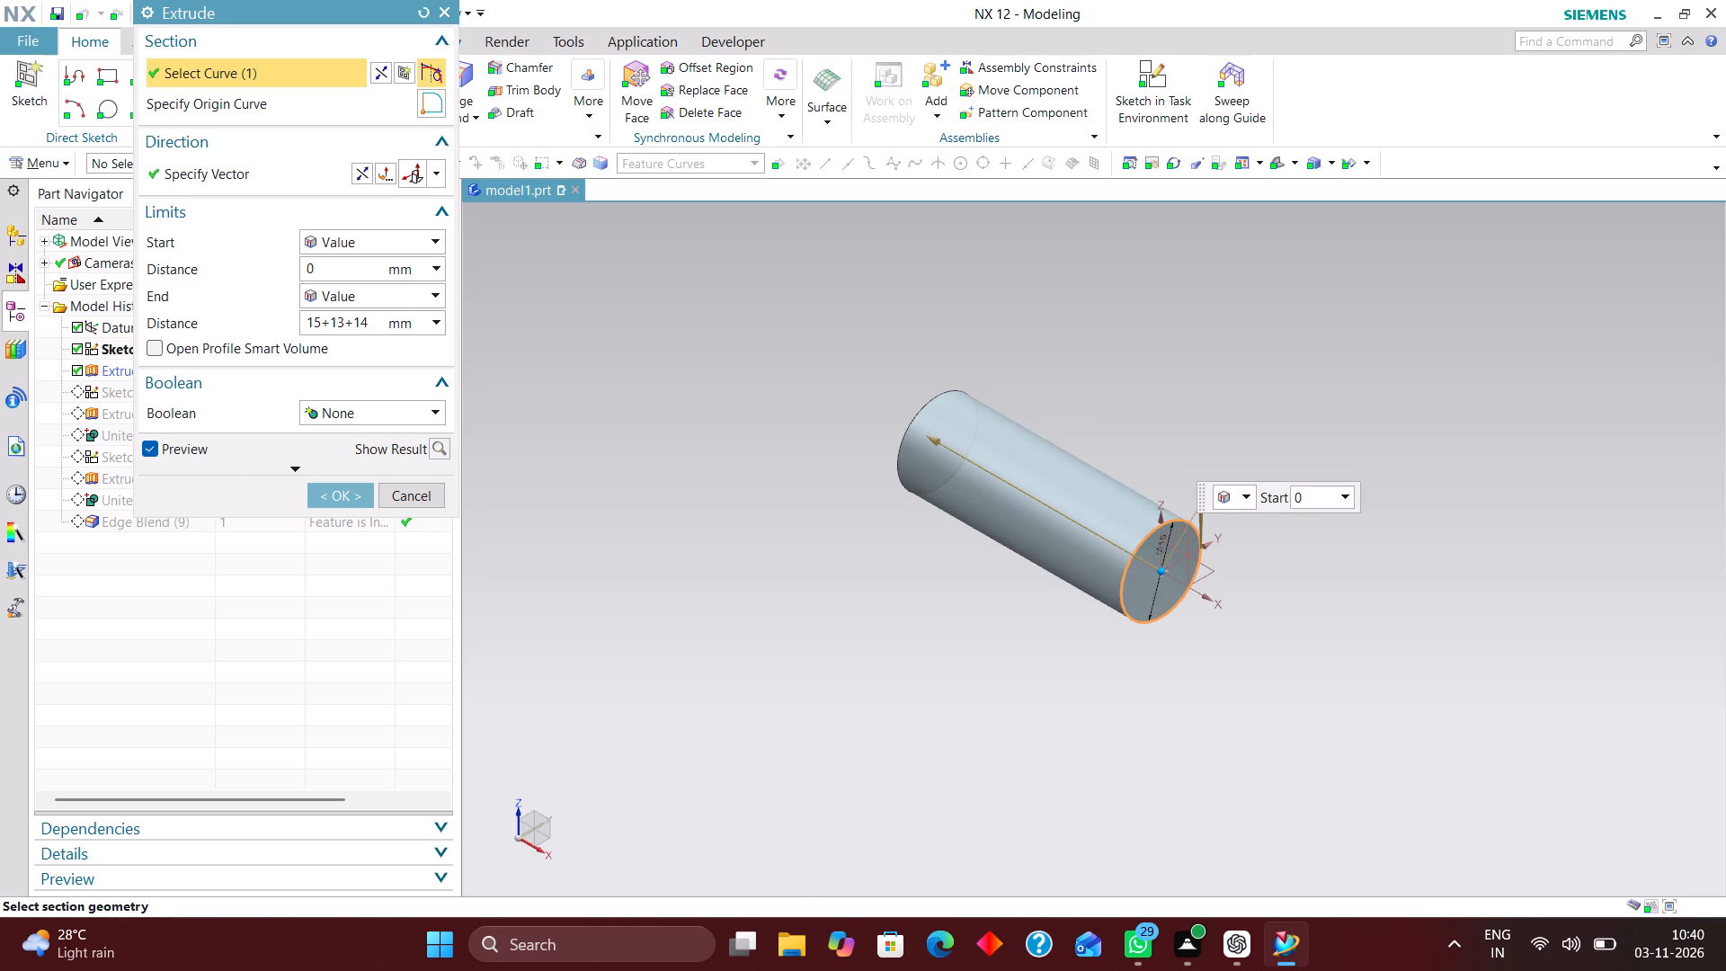
drag(1160, 567, 1157, 567)
drag(1157, 567, 1156, 567)
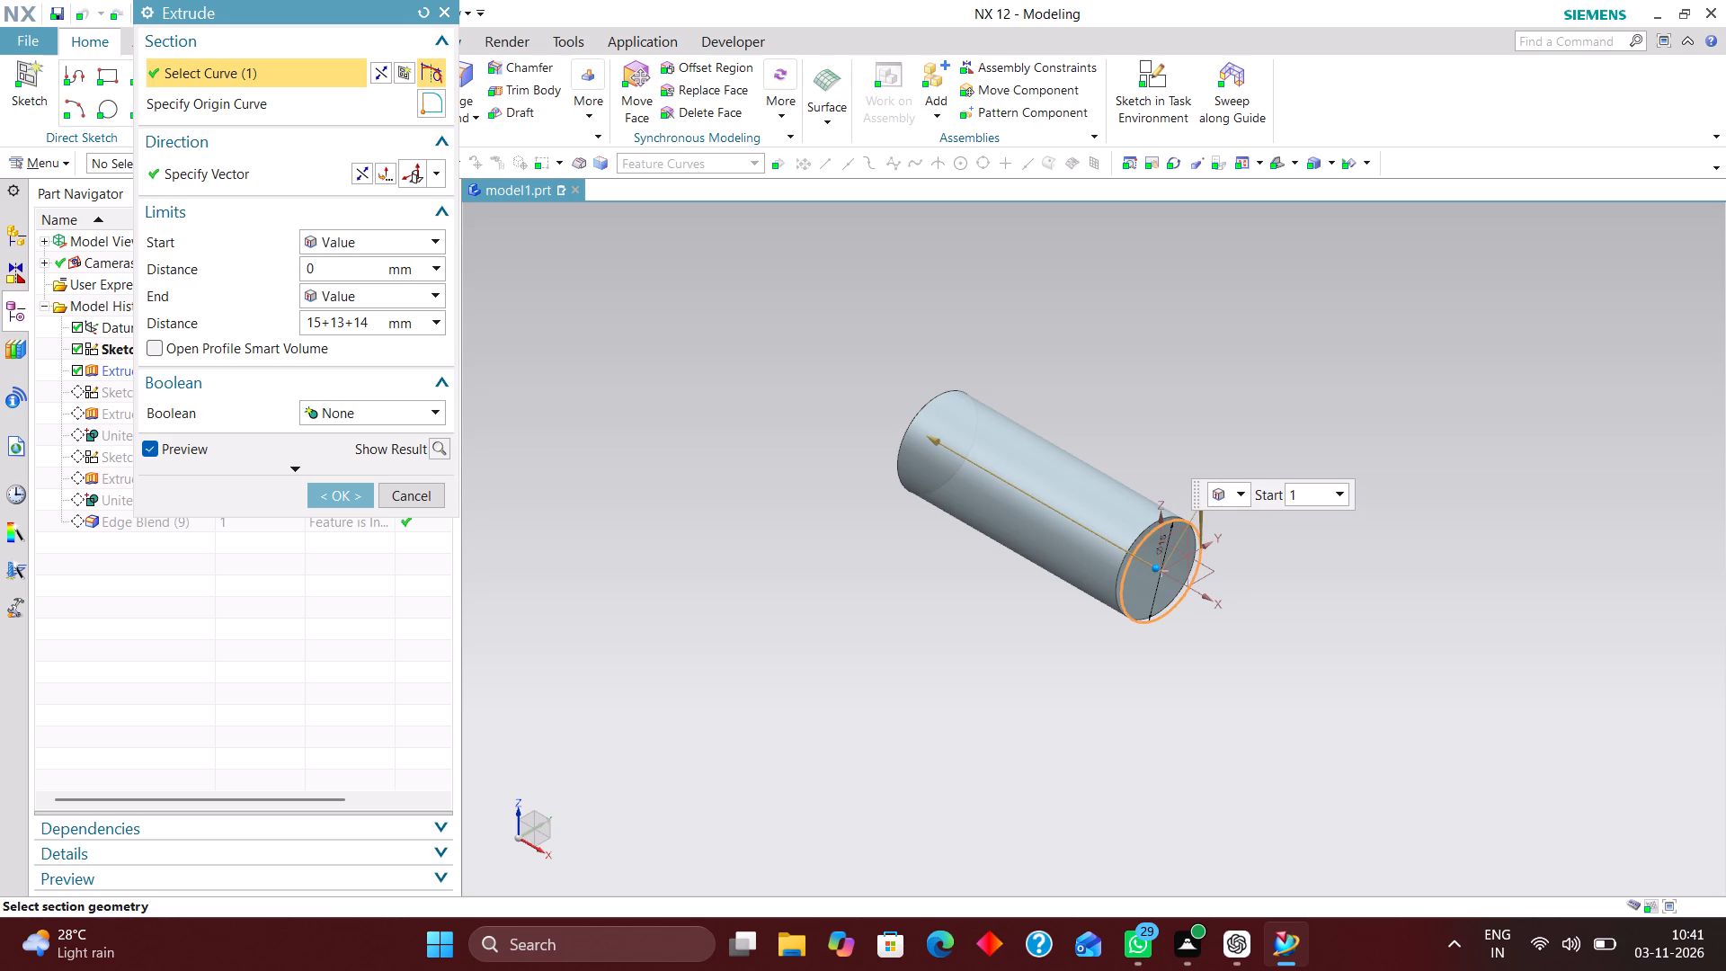
drag(1156, 567, 1414, 771)
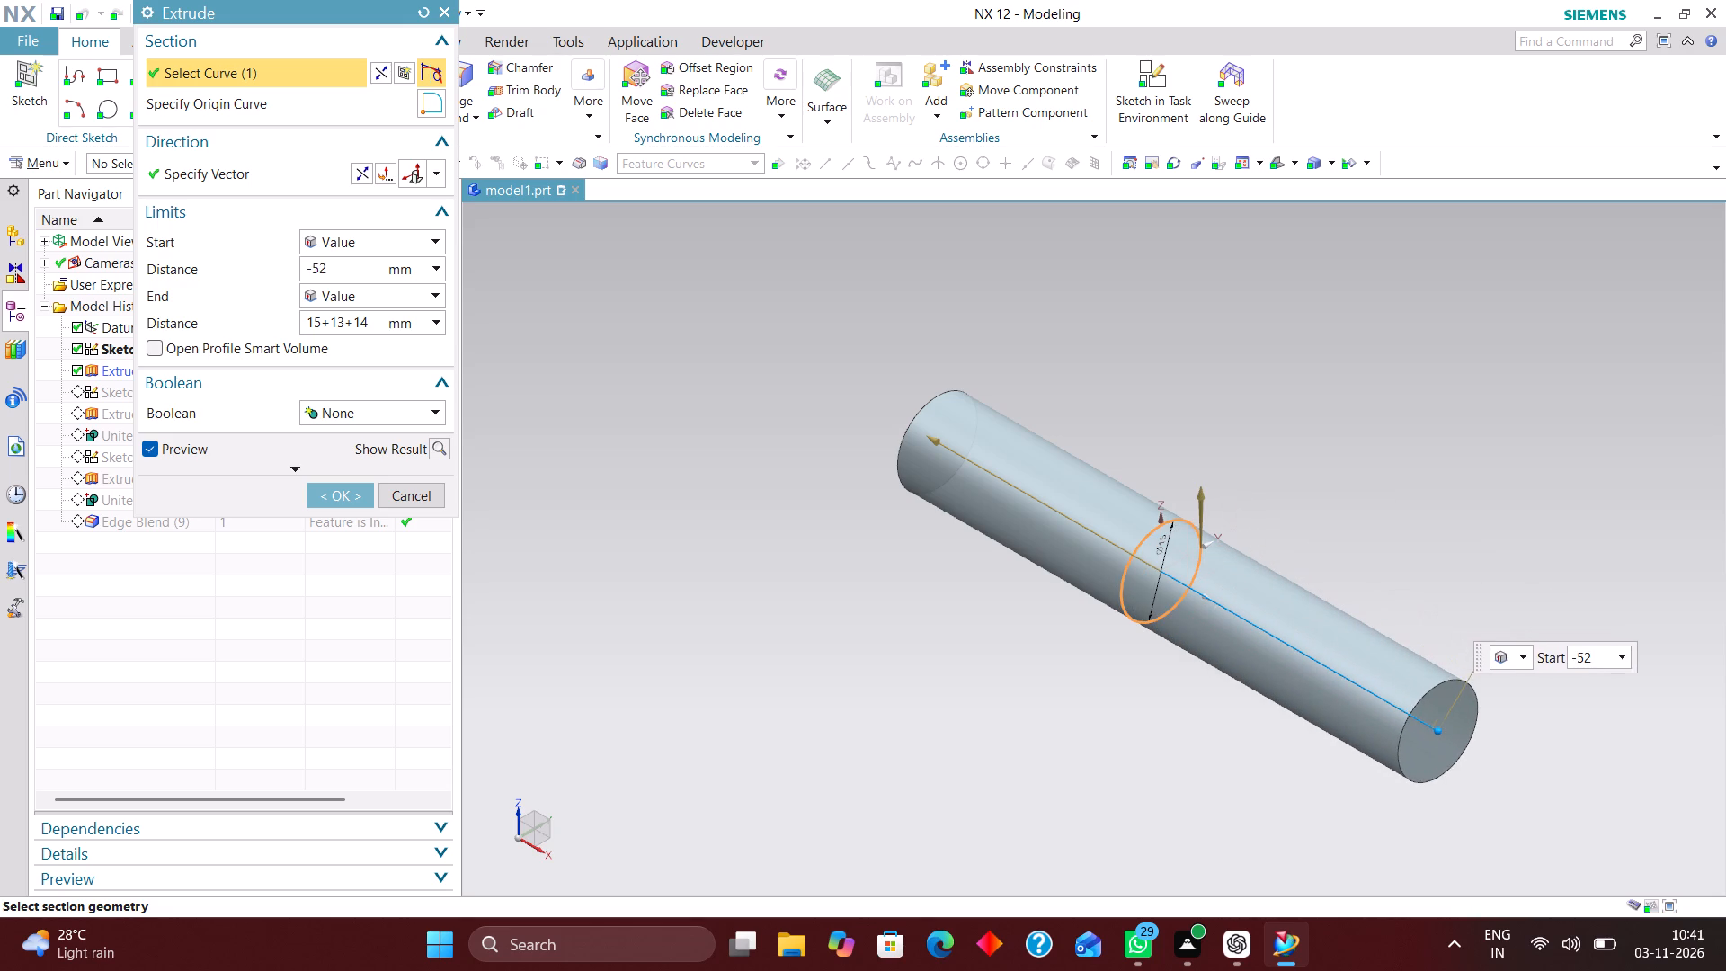
drag(1414, 771, 1416, 773)
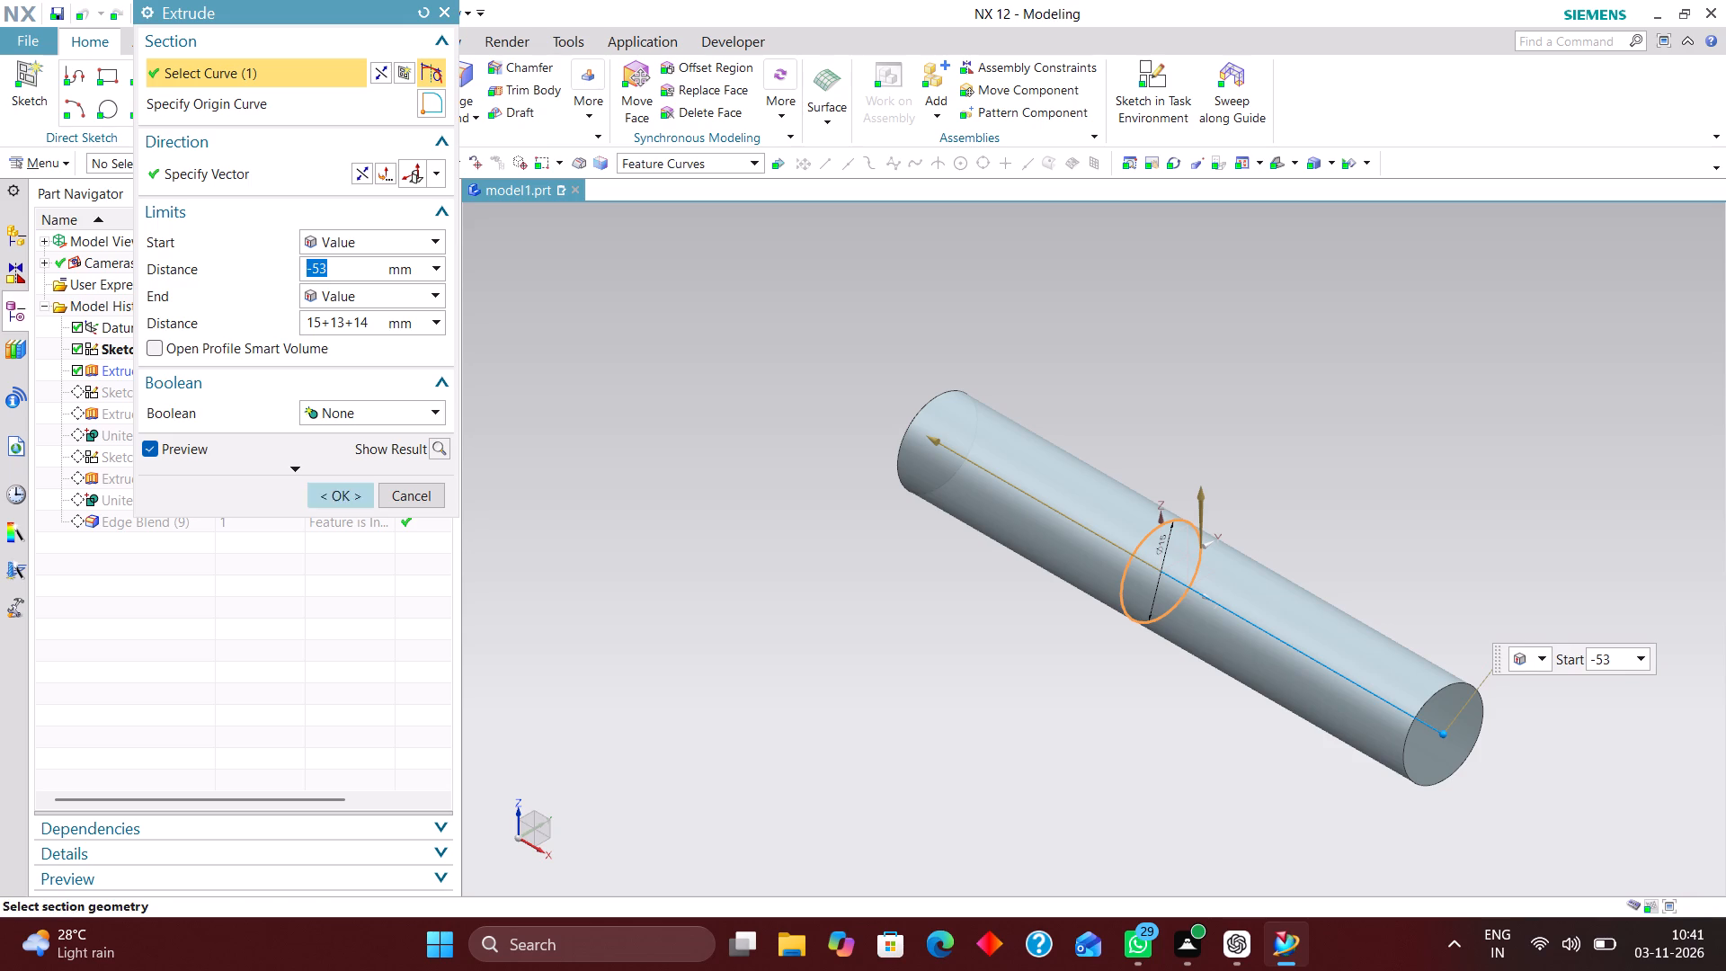
click(335, 492)
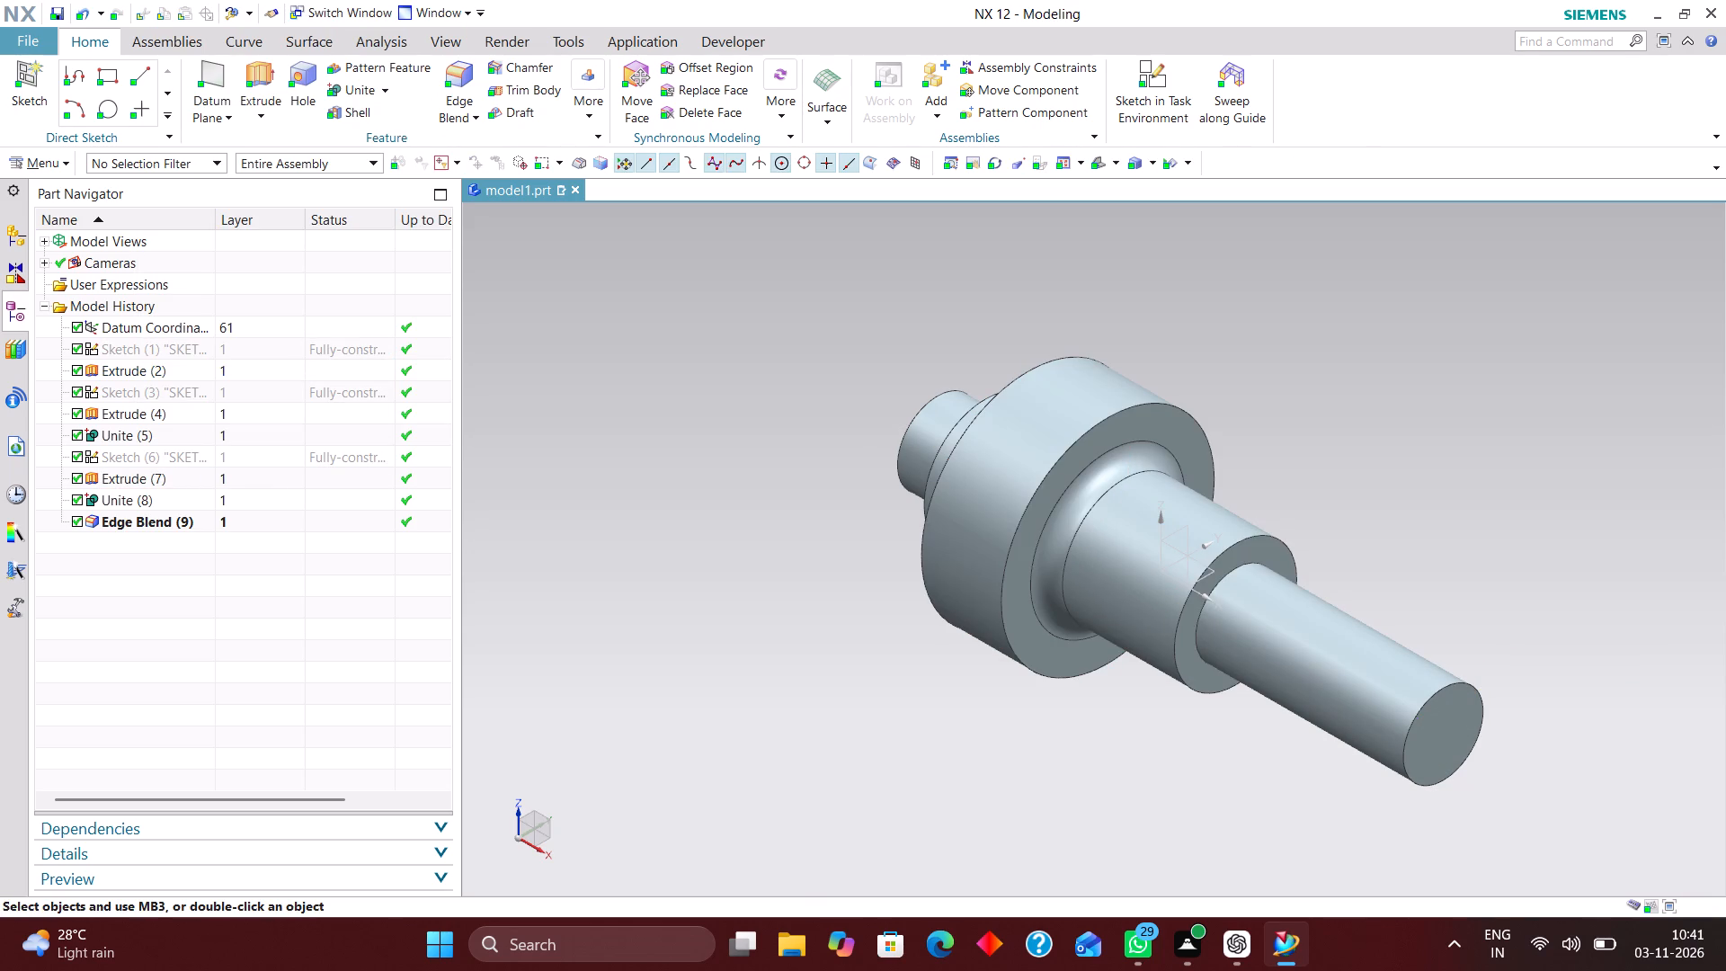
Measure the shaft's overall length between the two outer end faces of the 15 mm section with Simple Distance.
scroll(828, 423, down, 2)
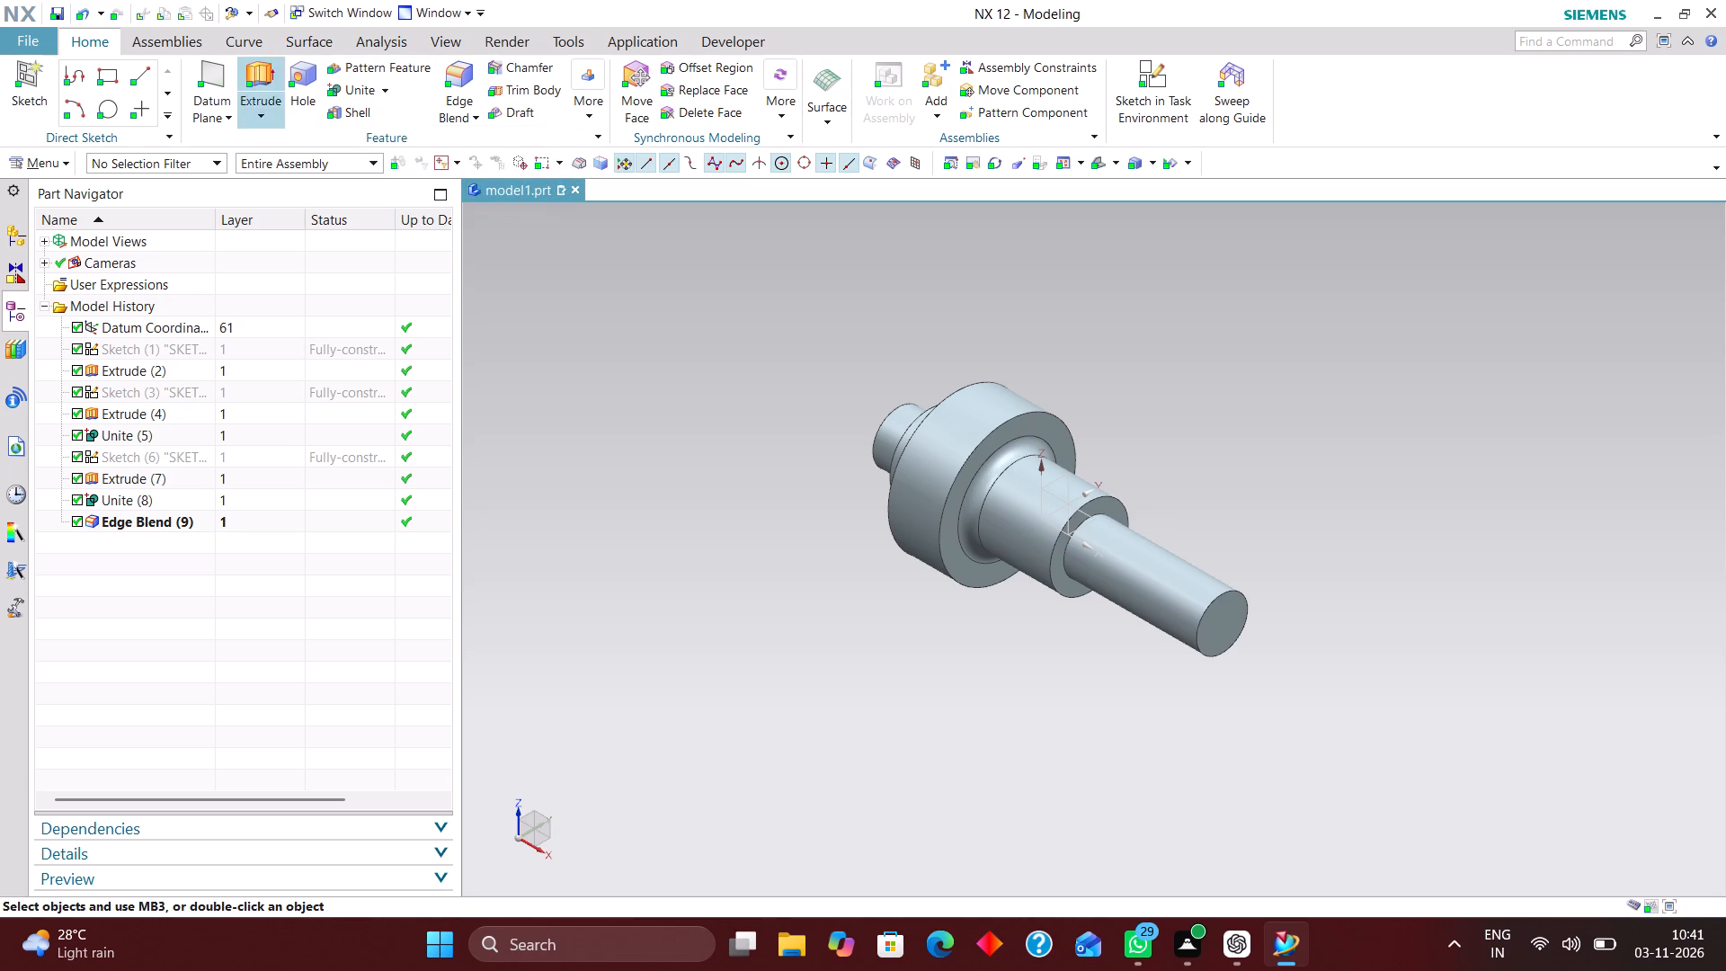
click(372, 43)
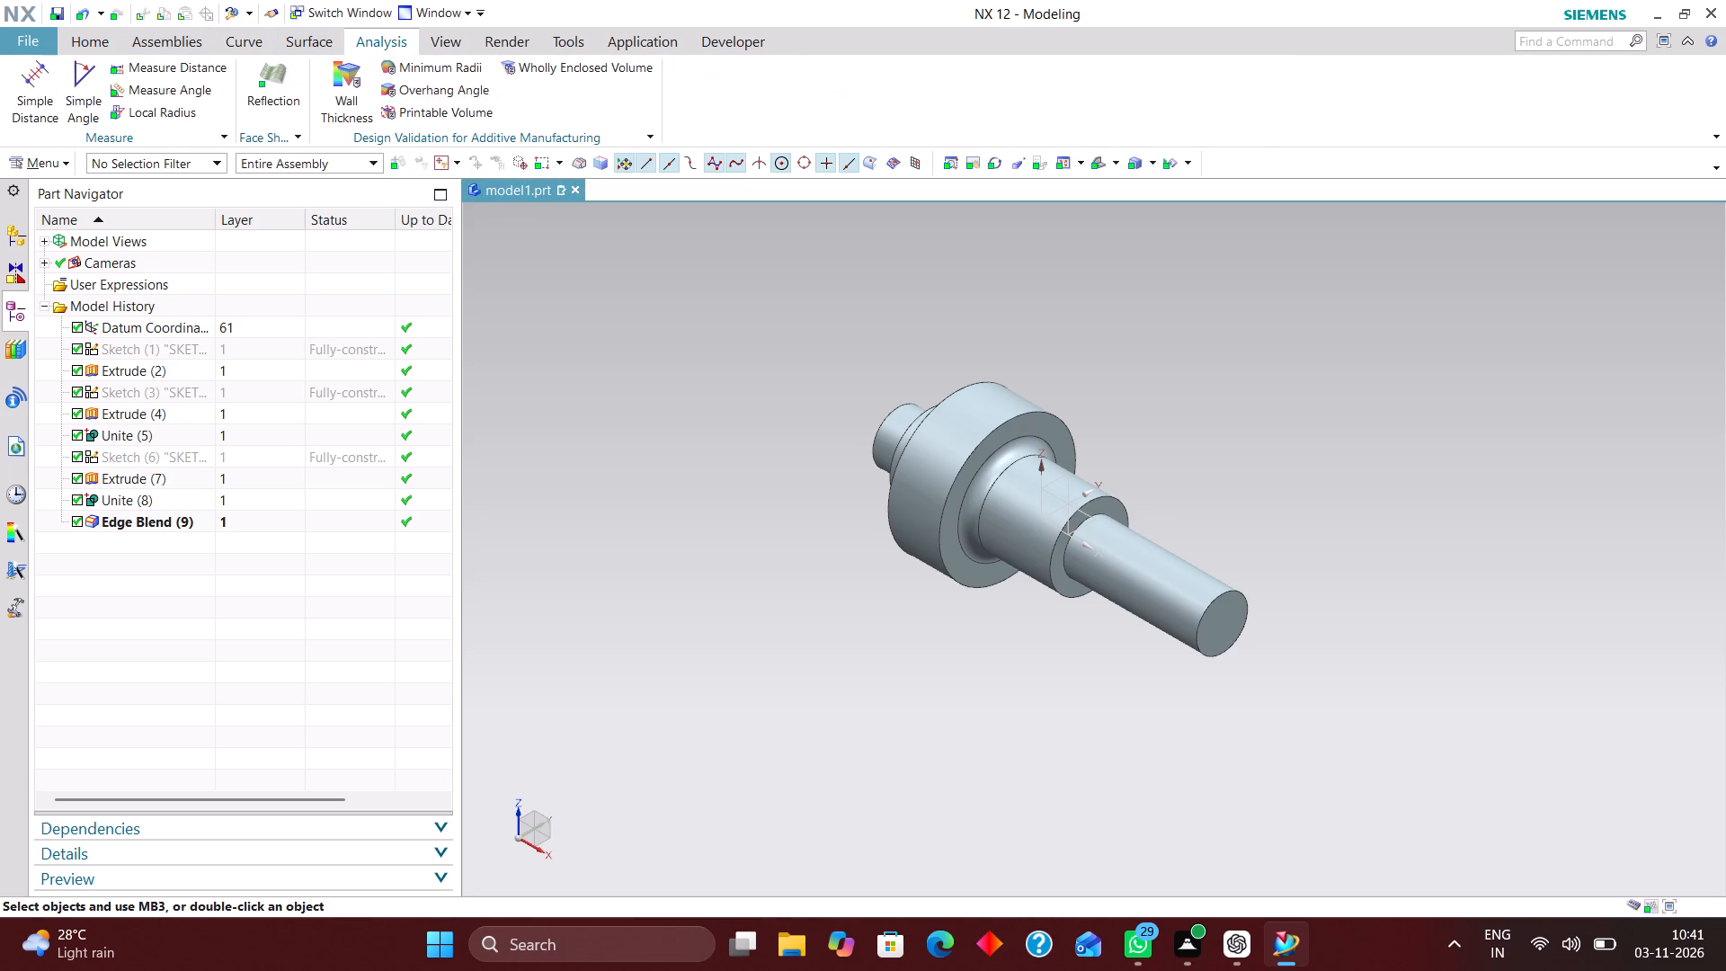
click(31, 84)
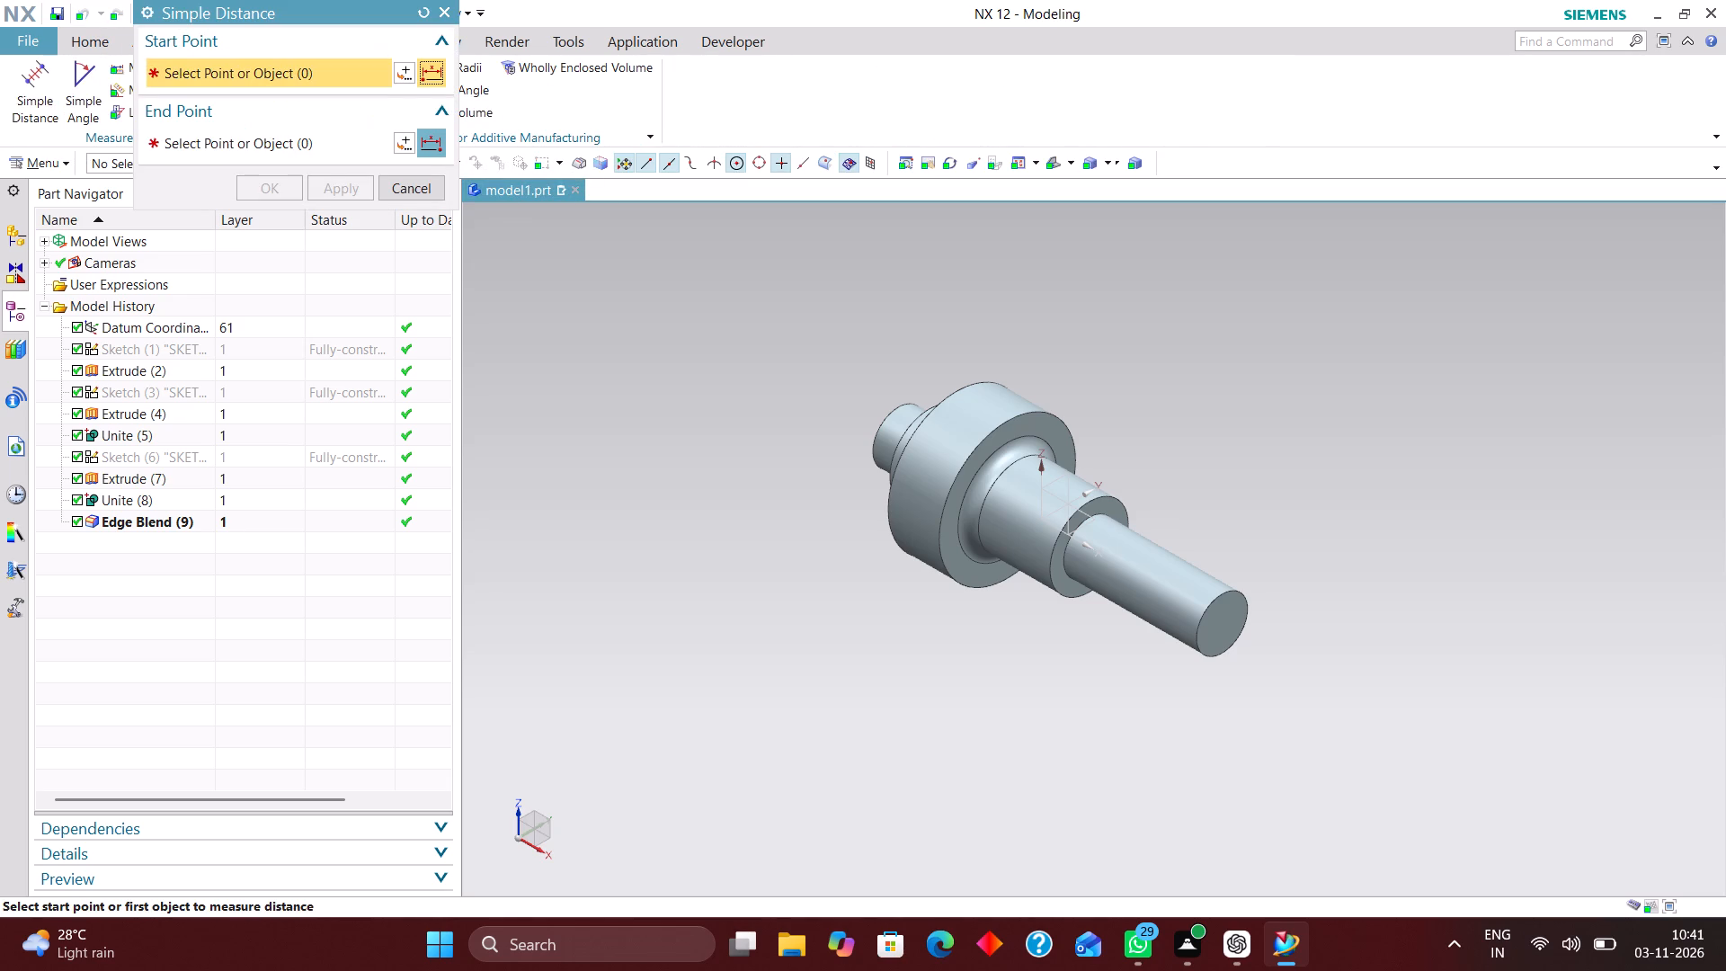
middle_drag(778, 387, 850, 402)
scroll(820, 448, up, 4)
click(885, 429)
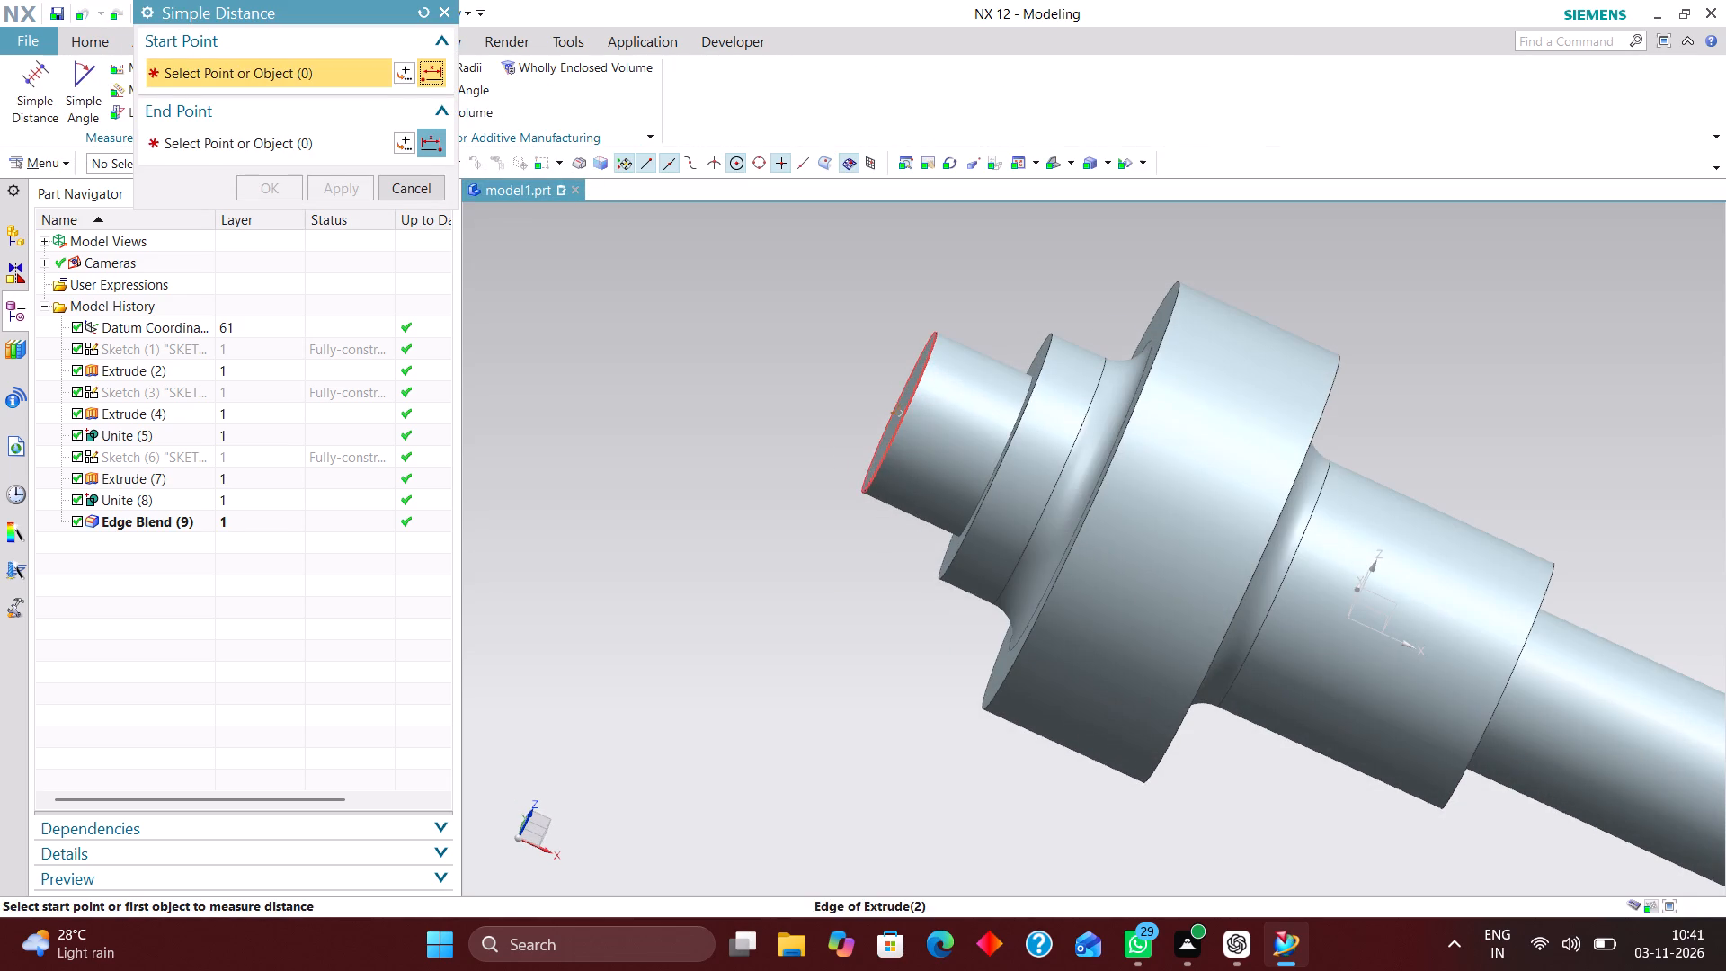
click(422, 15)
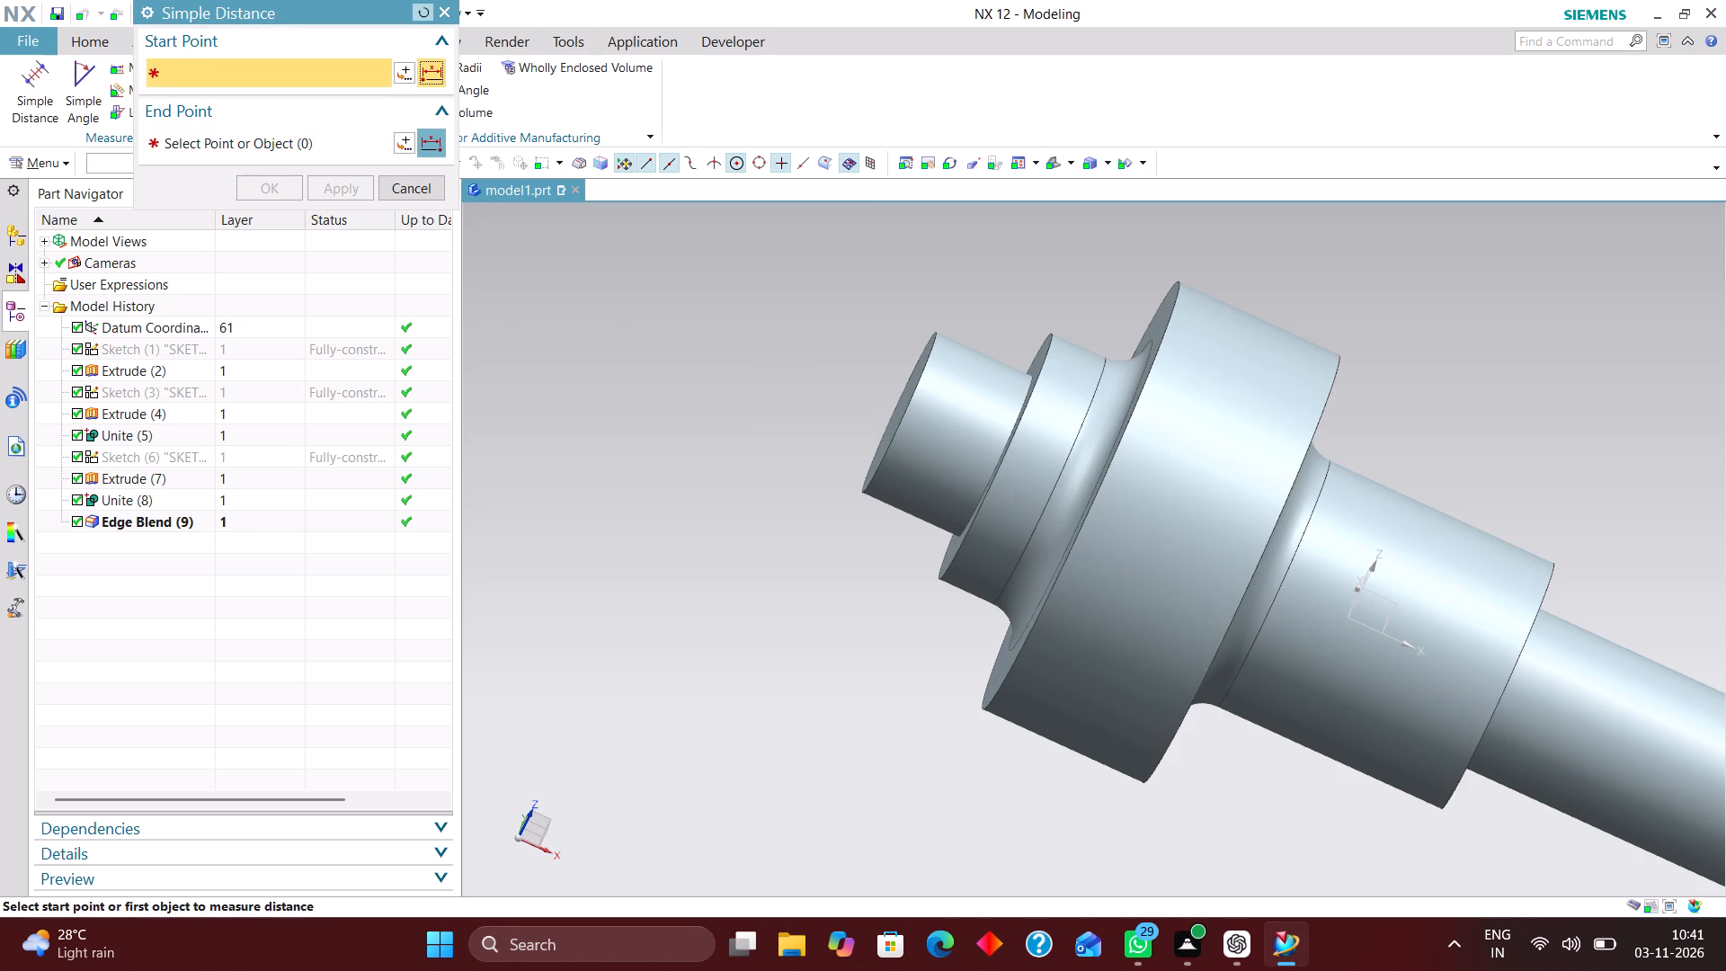
middle_drag(747, 352, 821, 360)
click(1065, 409)
scroll(749, 374, down, 3)
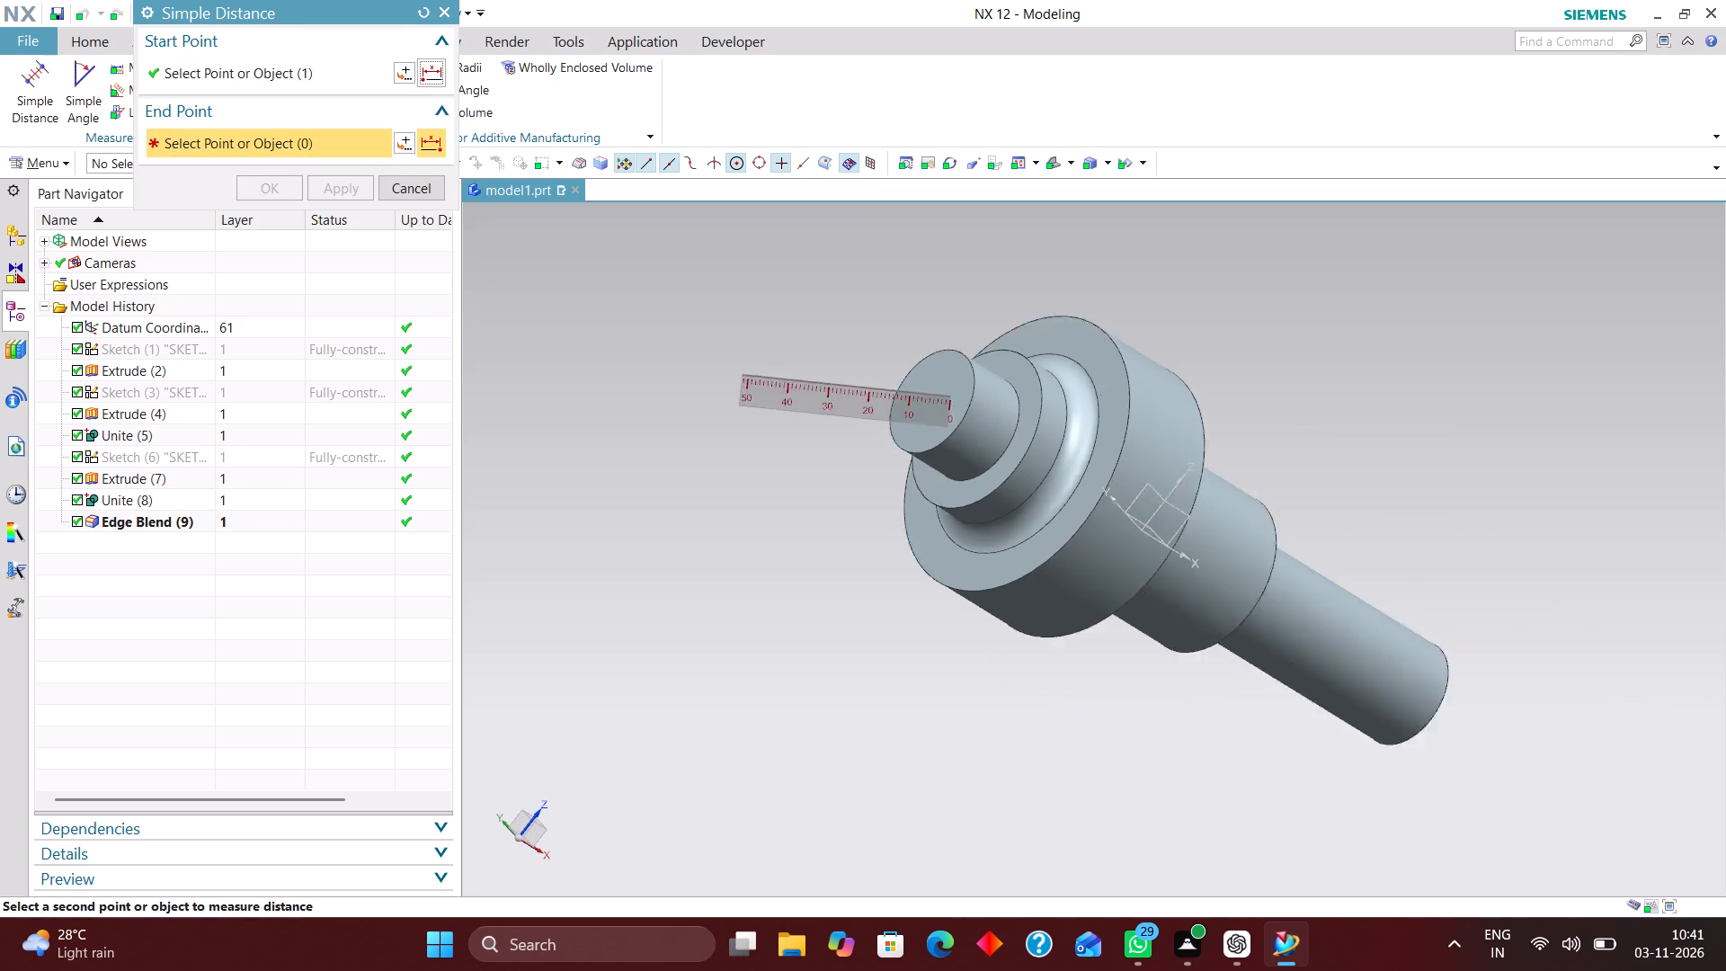
middle_drag(1314, 648, 1160, 579)
scroll(1142, 569, up, 3)
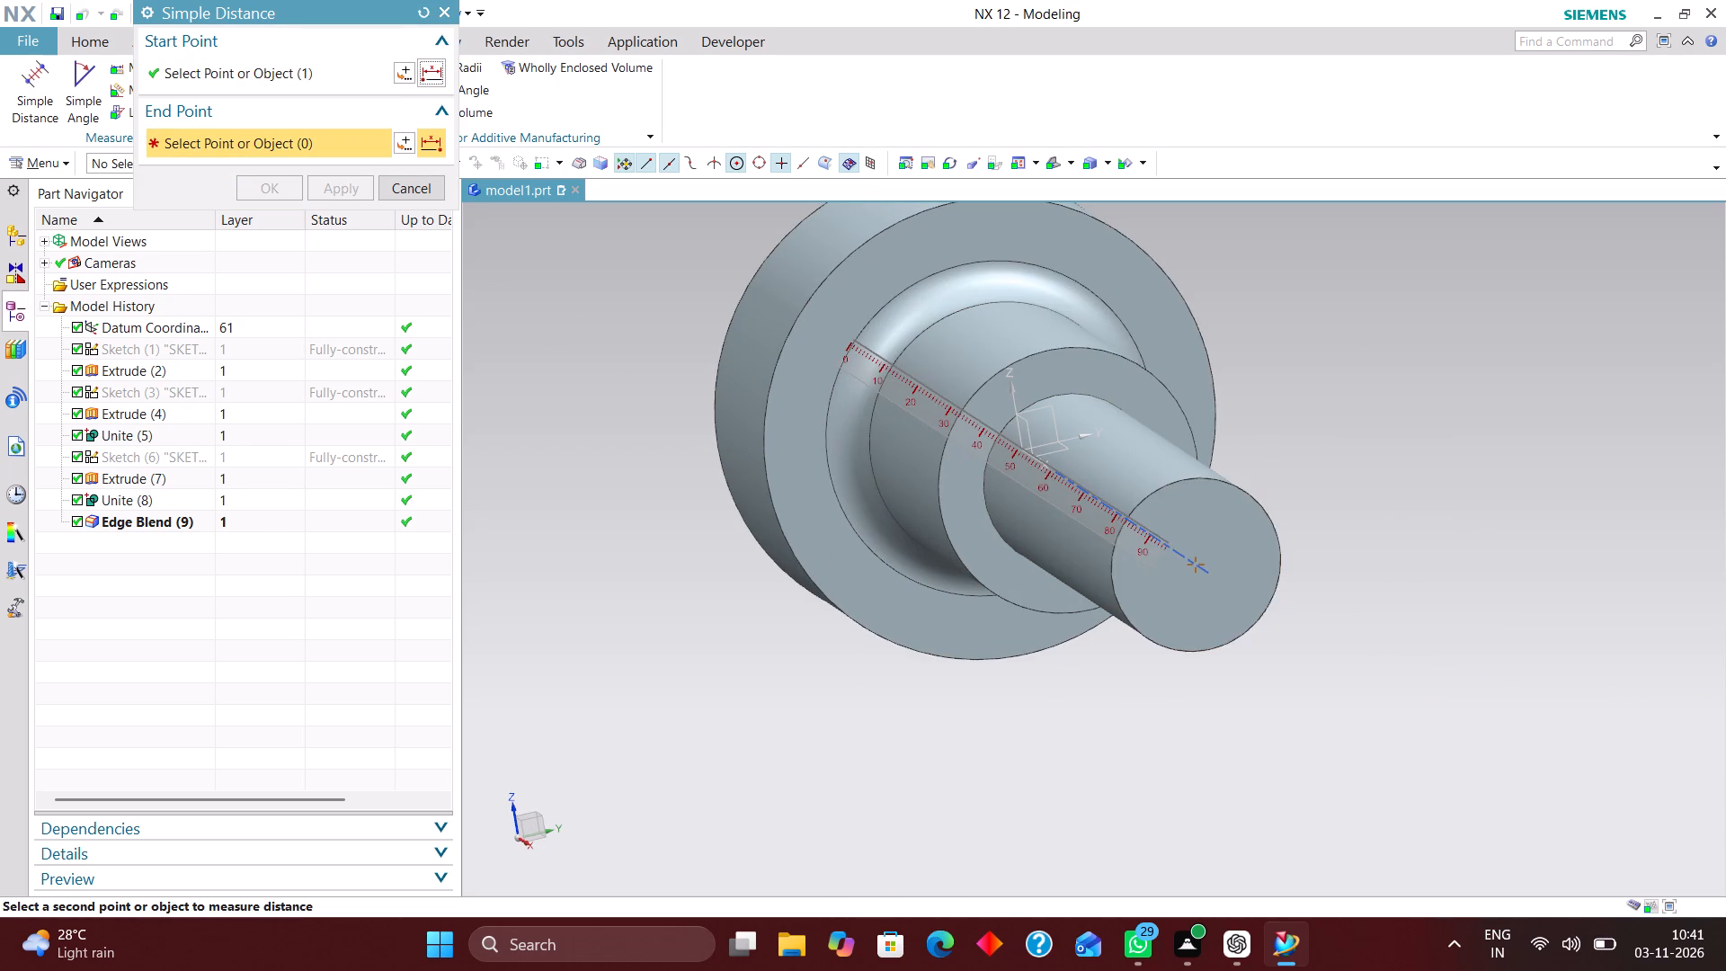
click(1192, 519)
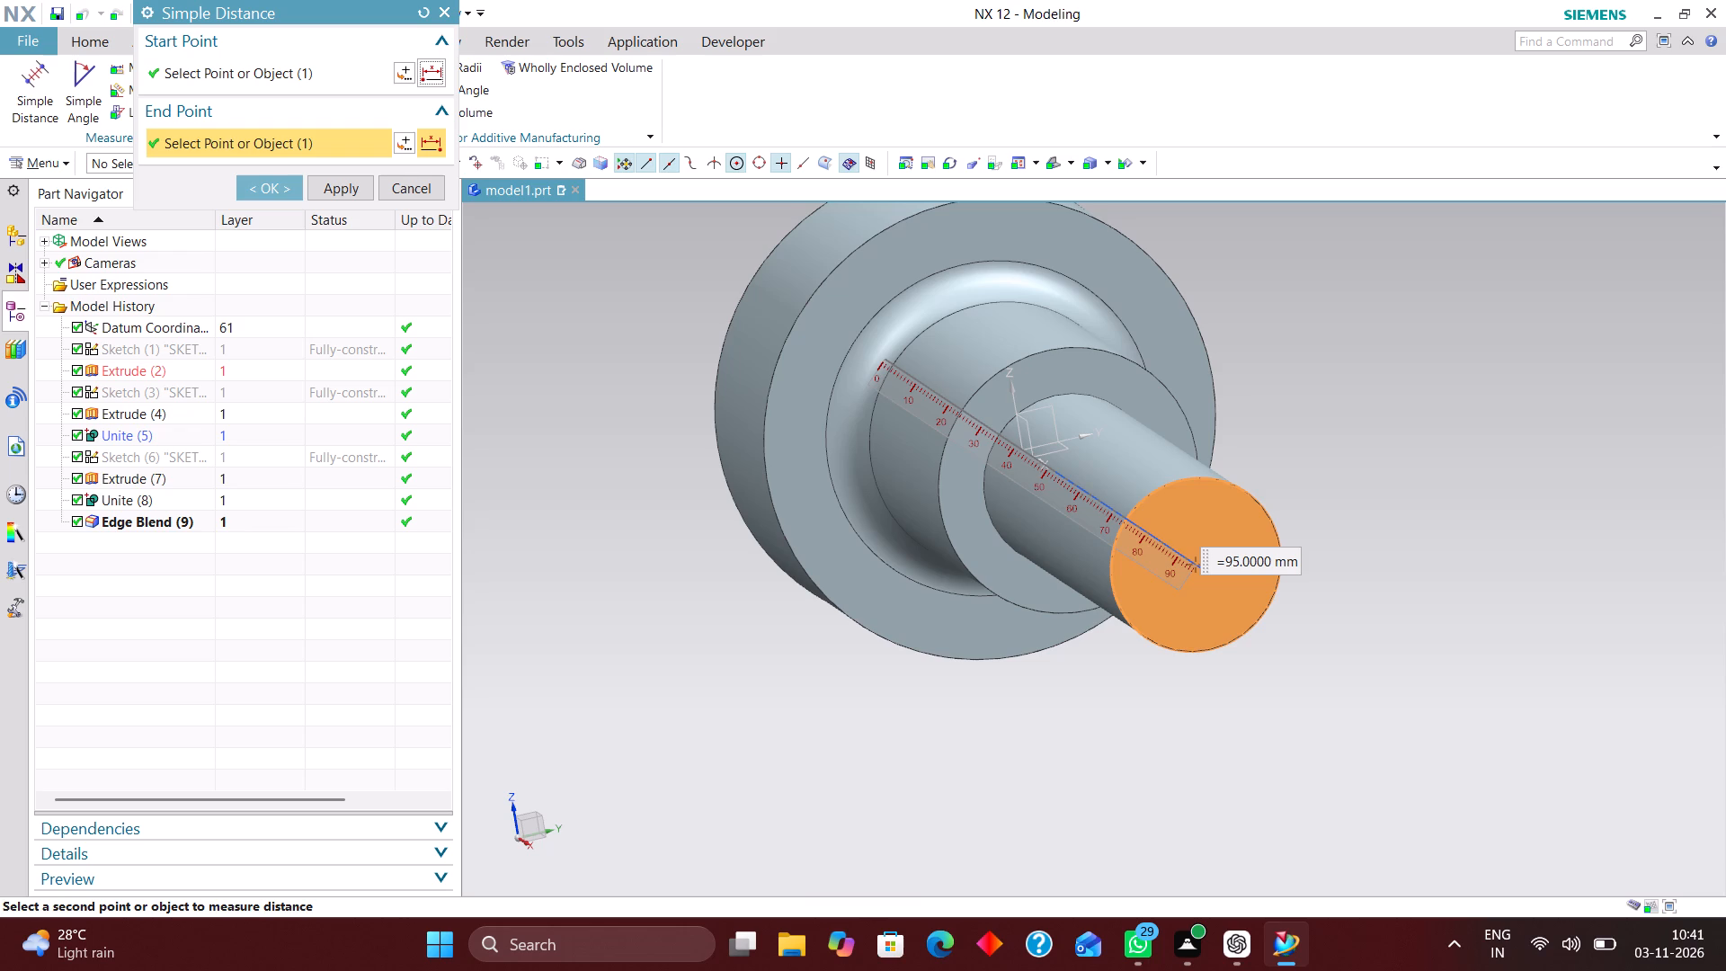
click(421, 195)
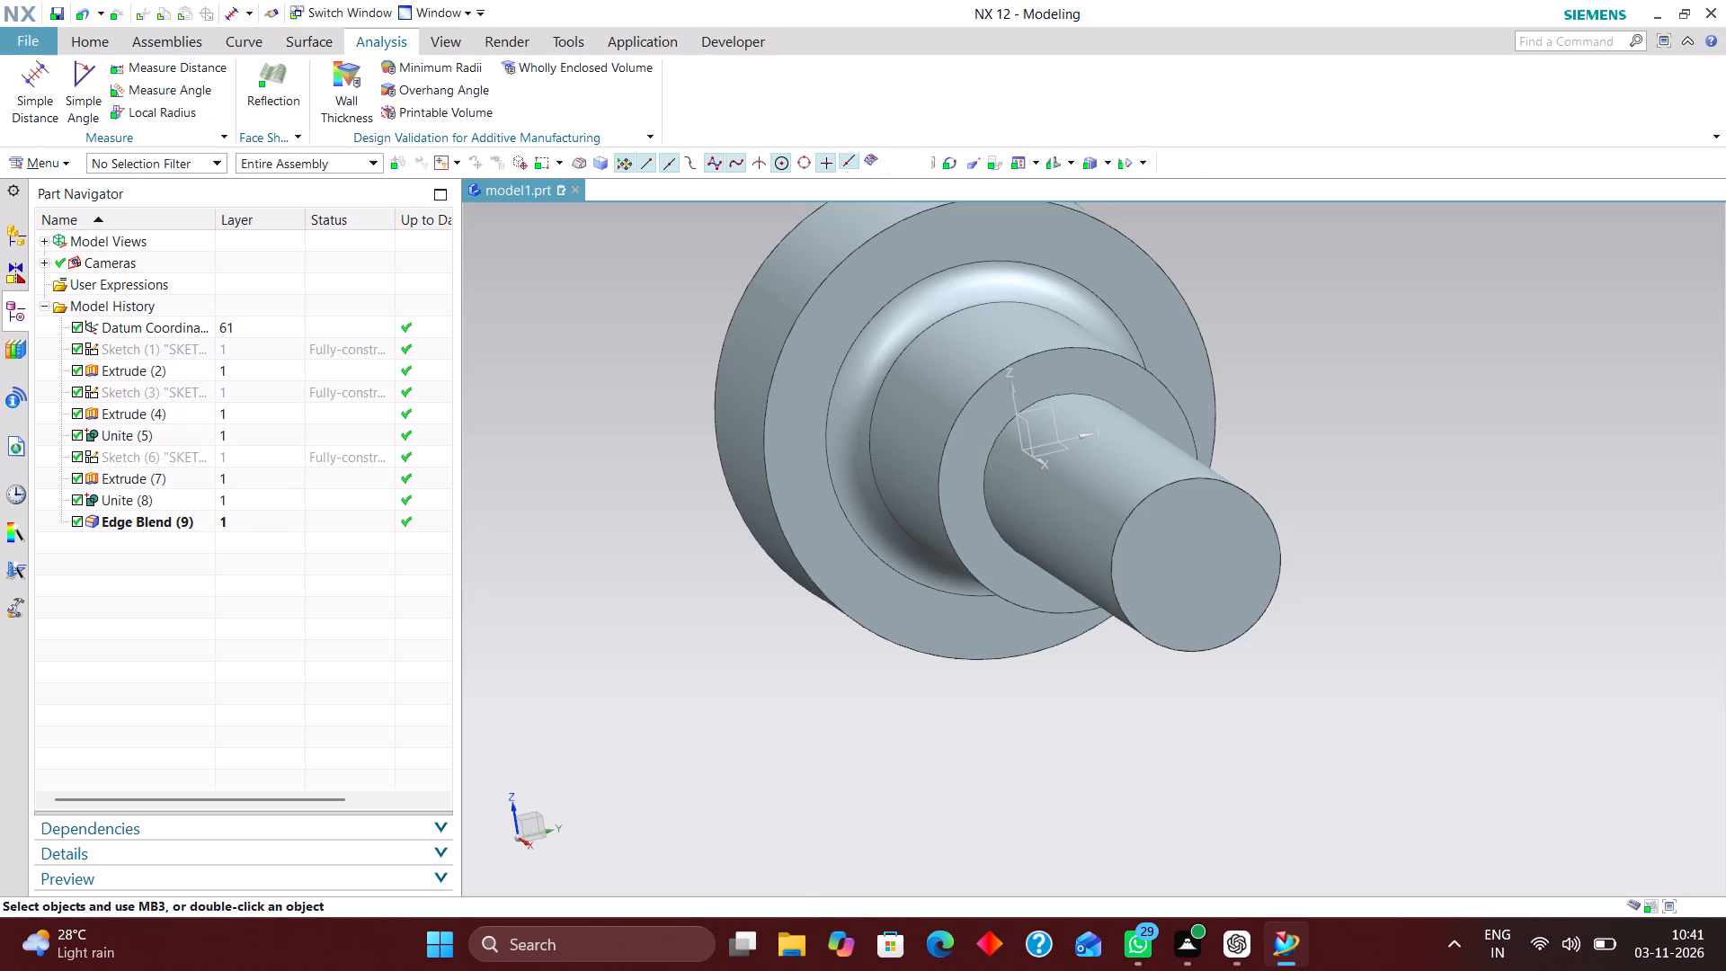
Shorten the start side of the 15 mm section's extrude, bringing the shaft's overall length to about 92 mm.
double_click(1118, 502)
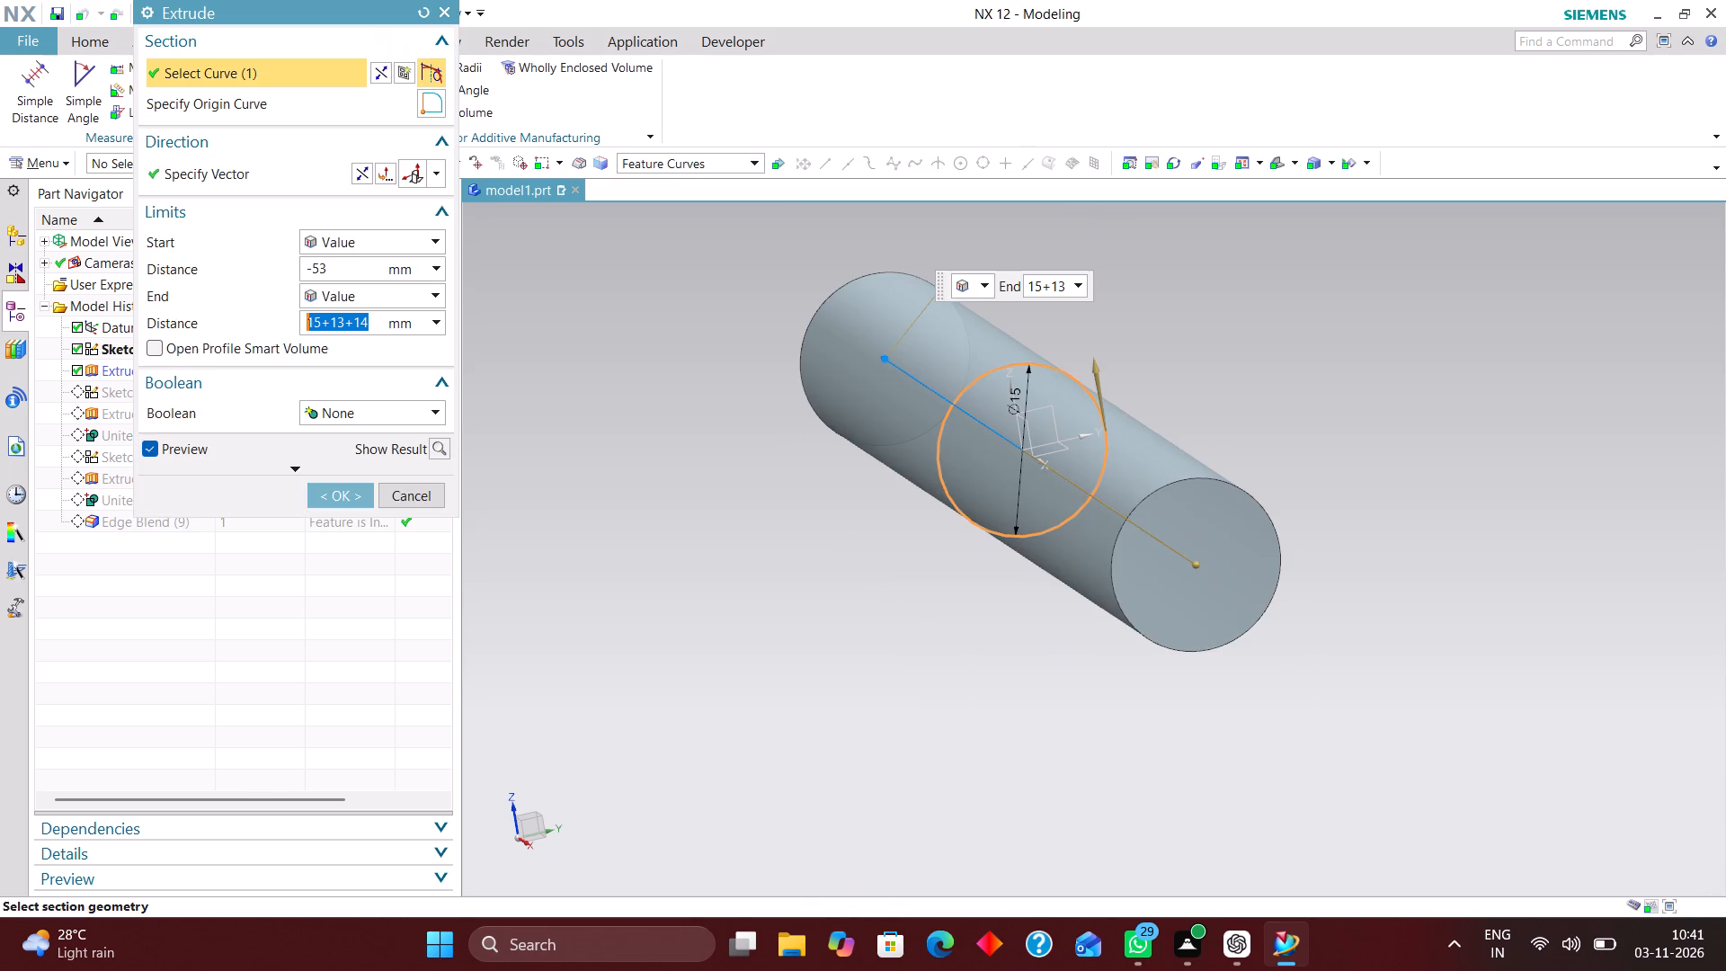
middle_drag(1066, 673, 1134, 648)
scroll(924, 555, down, 2)
scroll(1234, 528, up, 2)
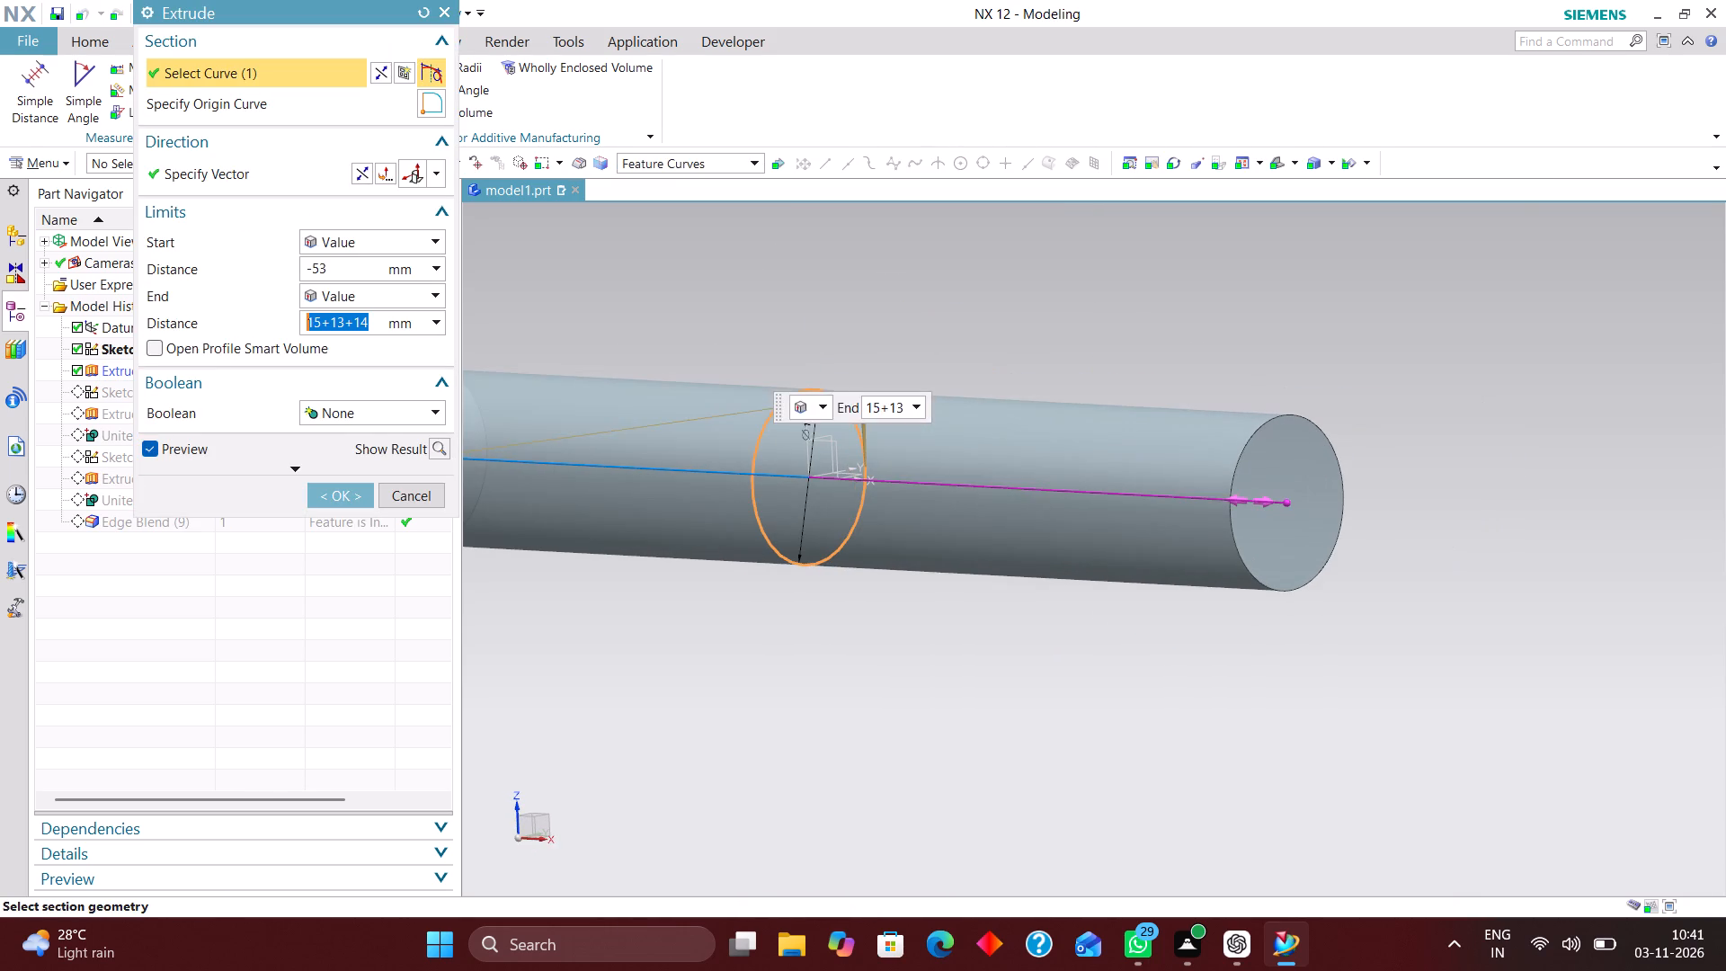
drag(1295, 503, 1282, 501)
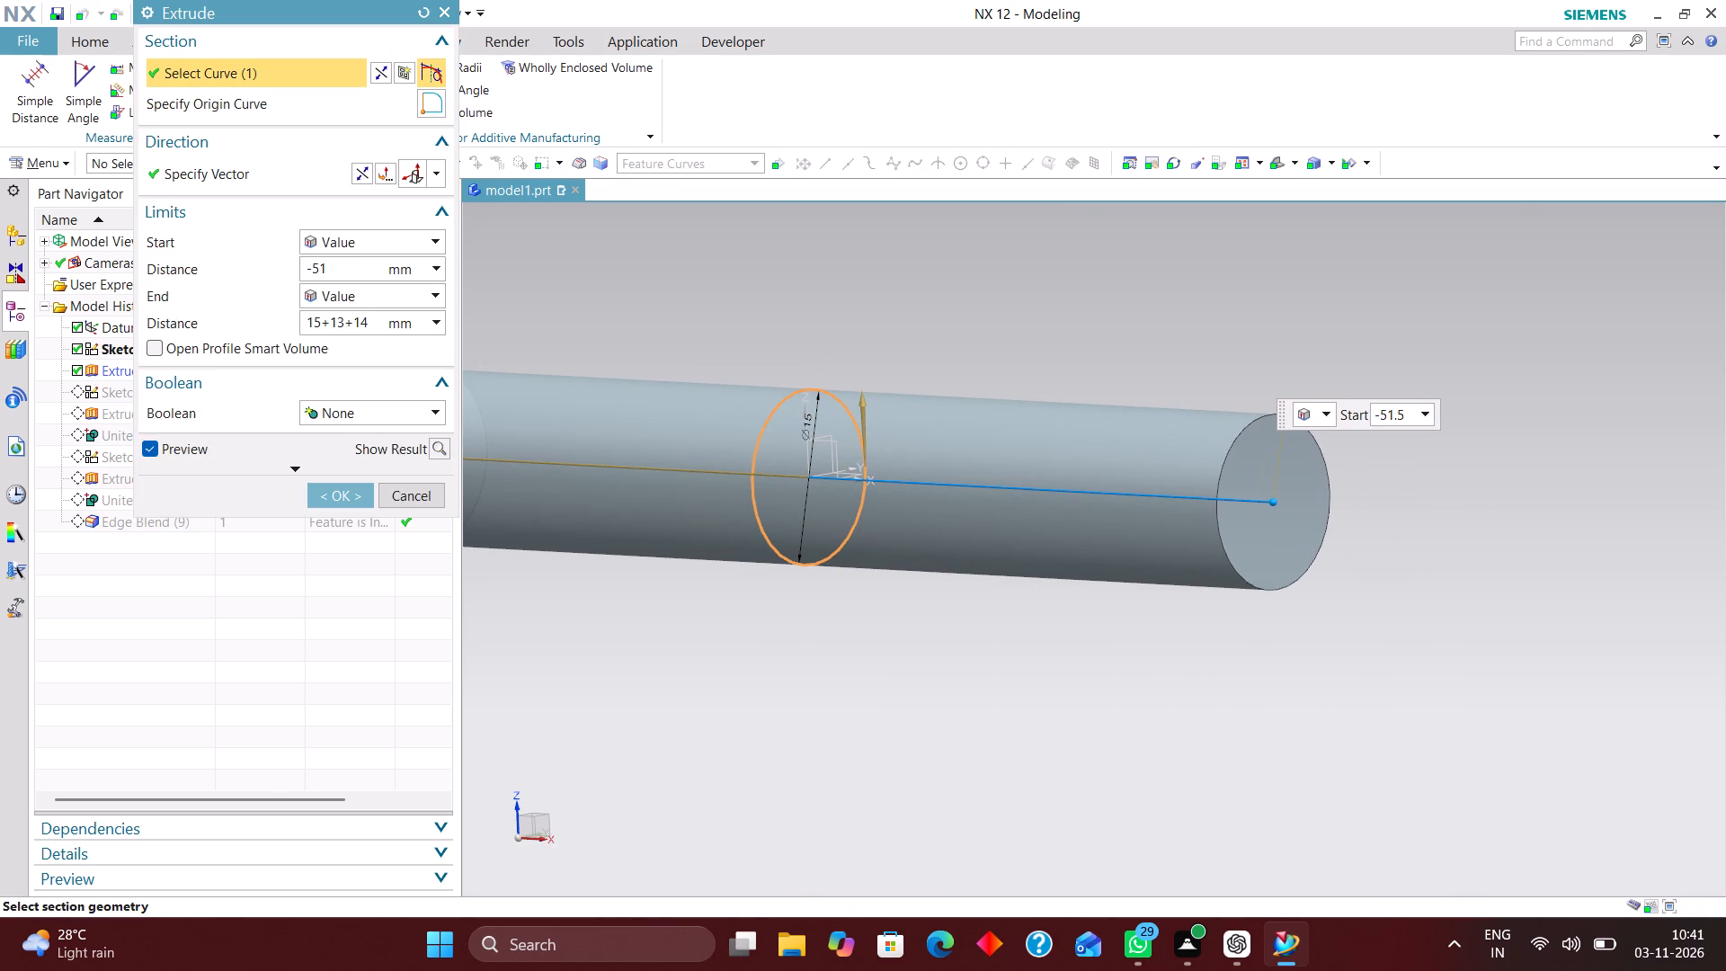
drag(1282, 501, 1268, 503)
click(348, 500)
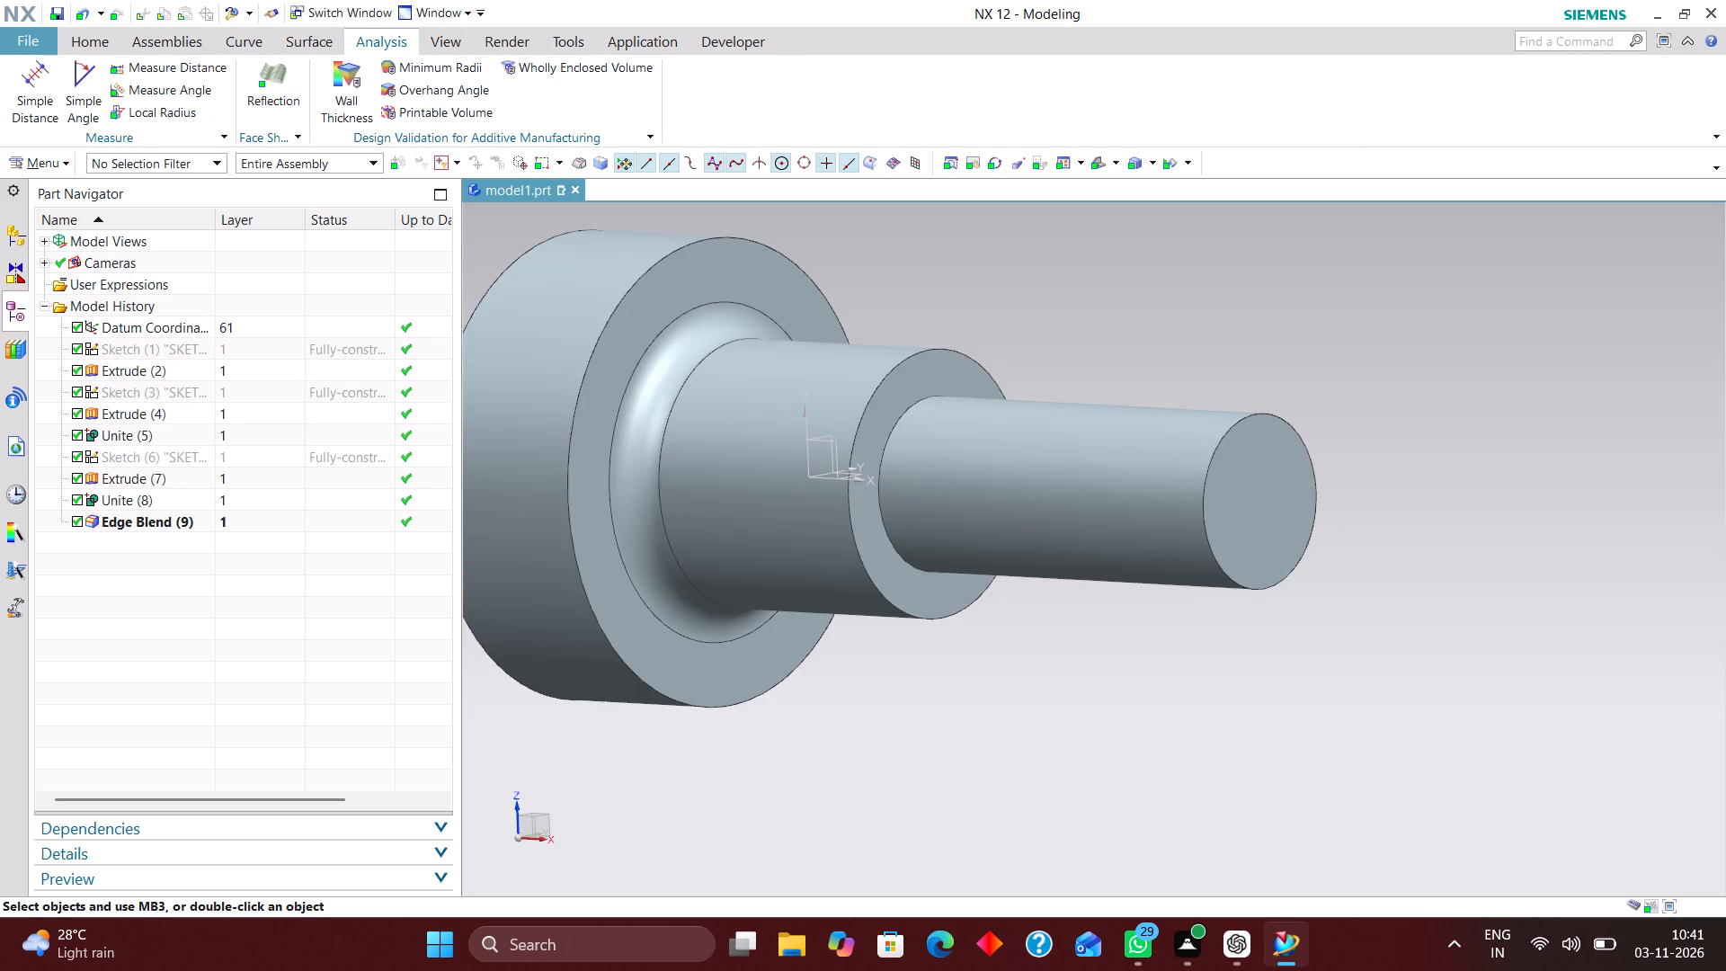
Measure the shaft's overall length between the two outer end faces of the 15 mm section with Simple Distance.
scroll(949, 607, down, 2)
middle_drag(1022, 621, 1018, 667)
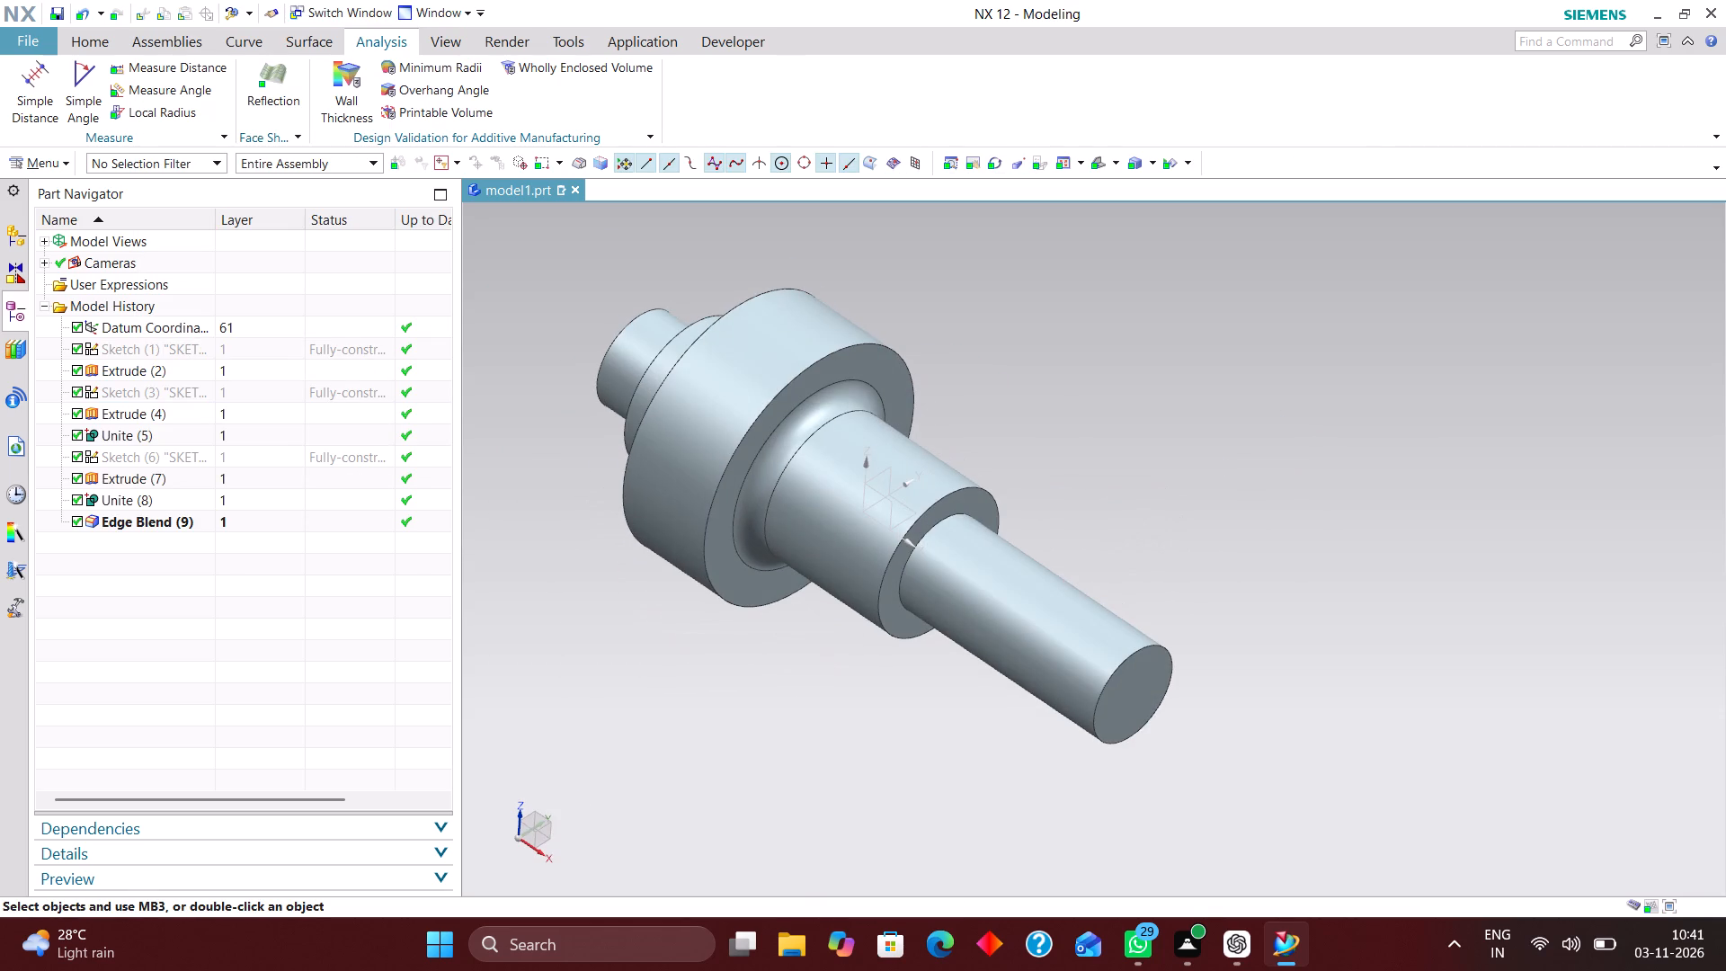
click(49, 84)
scroll(653, 396, down, 2)
middle_drag(617, 395, 681, 411)
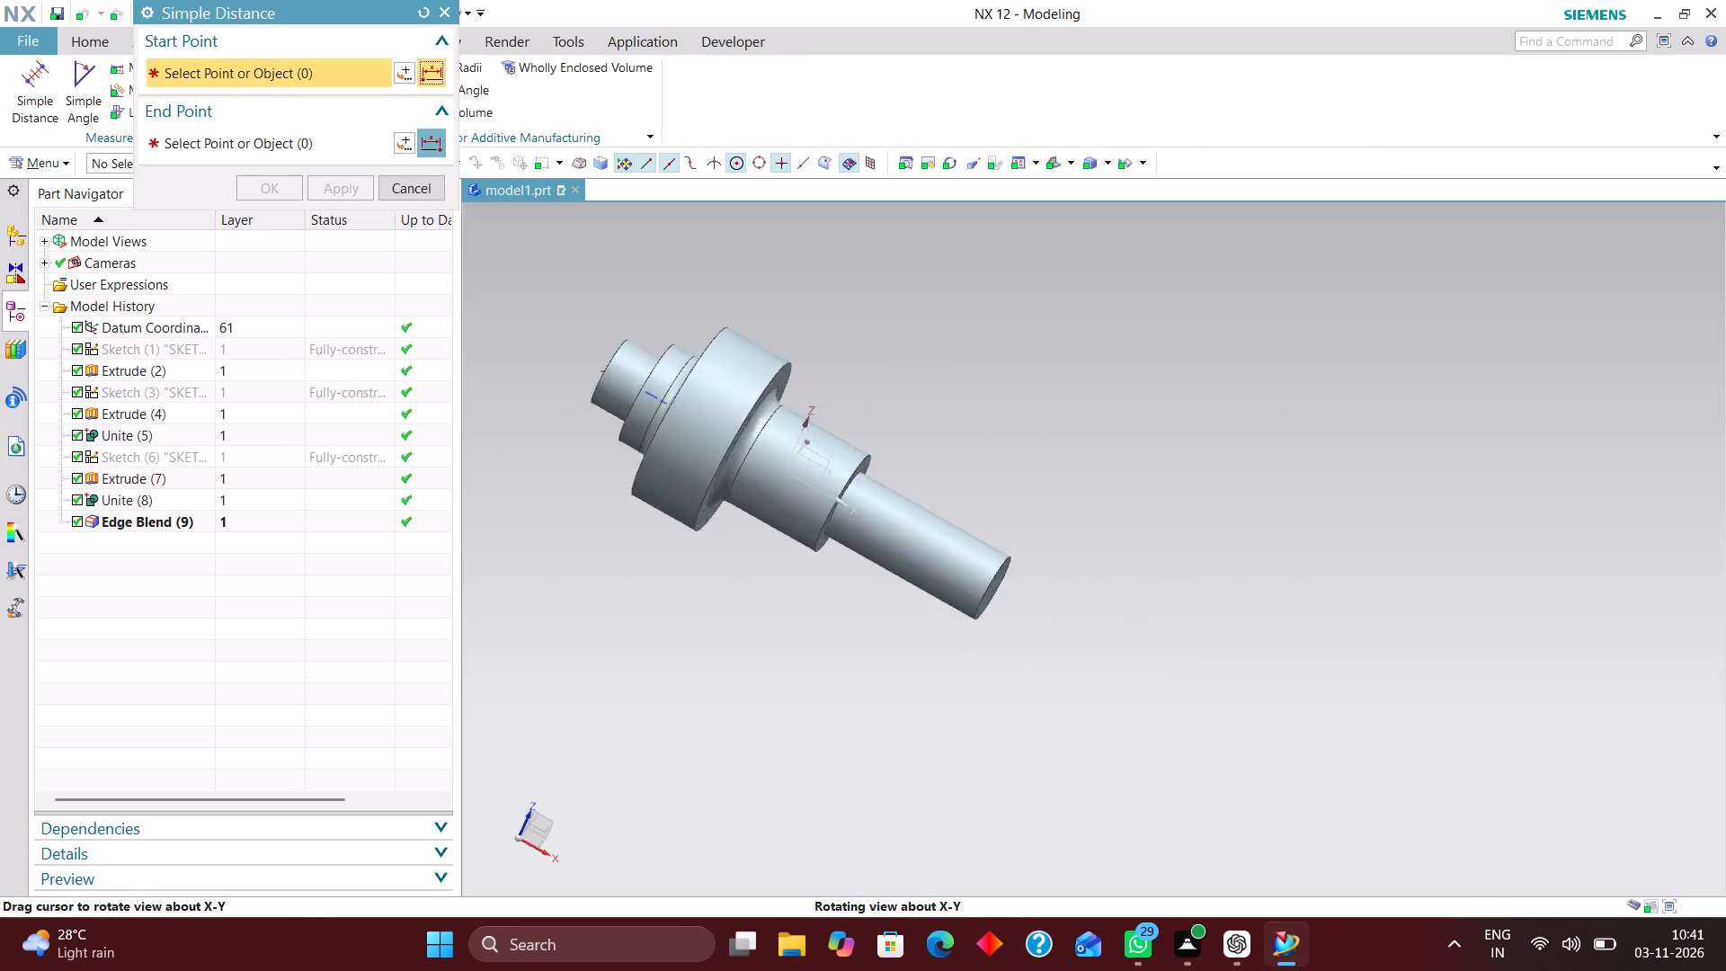
middle_drag(681, 411, 706, 444)
scroll(623, 365, up, 4)
click(640, 381)
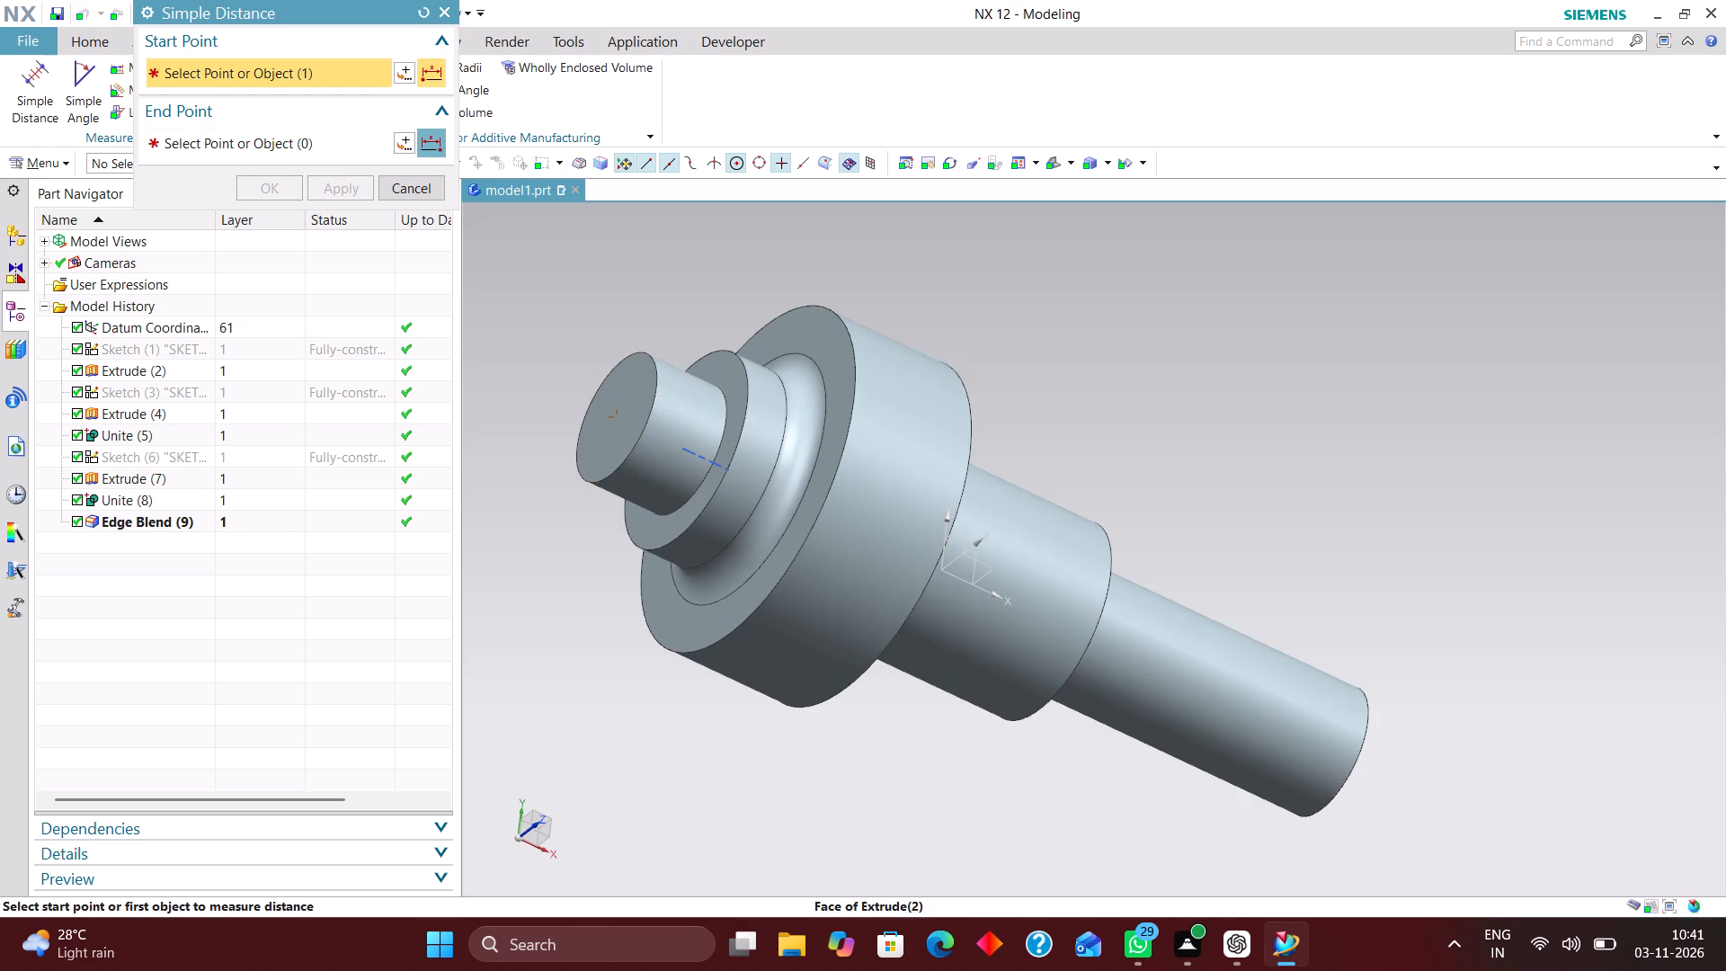
scroll(742, 401, down, 3)
scroll(813, 486, down, 2)
scroll(682, 494, up, 4)
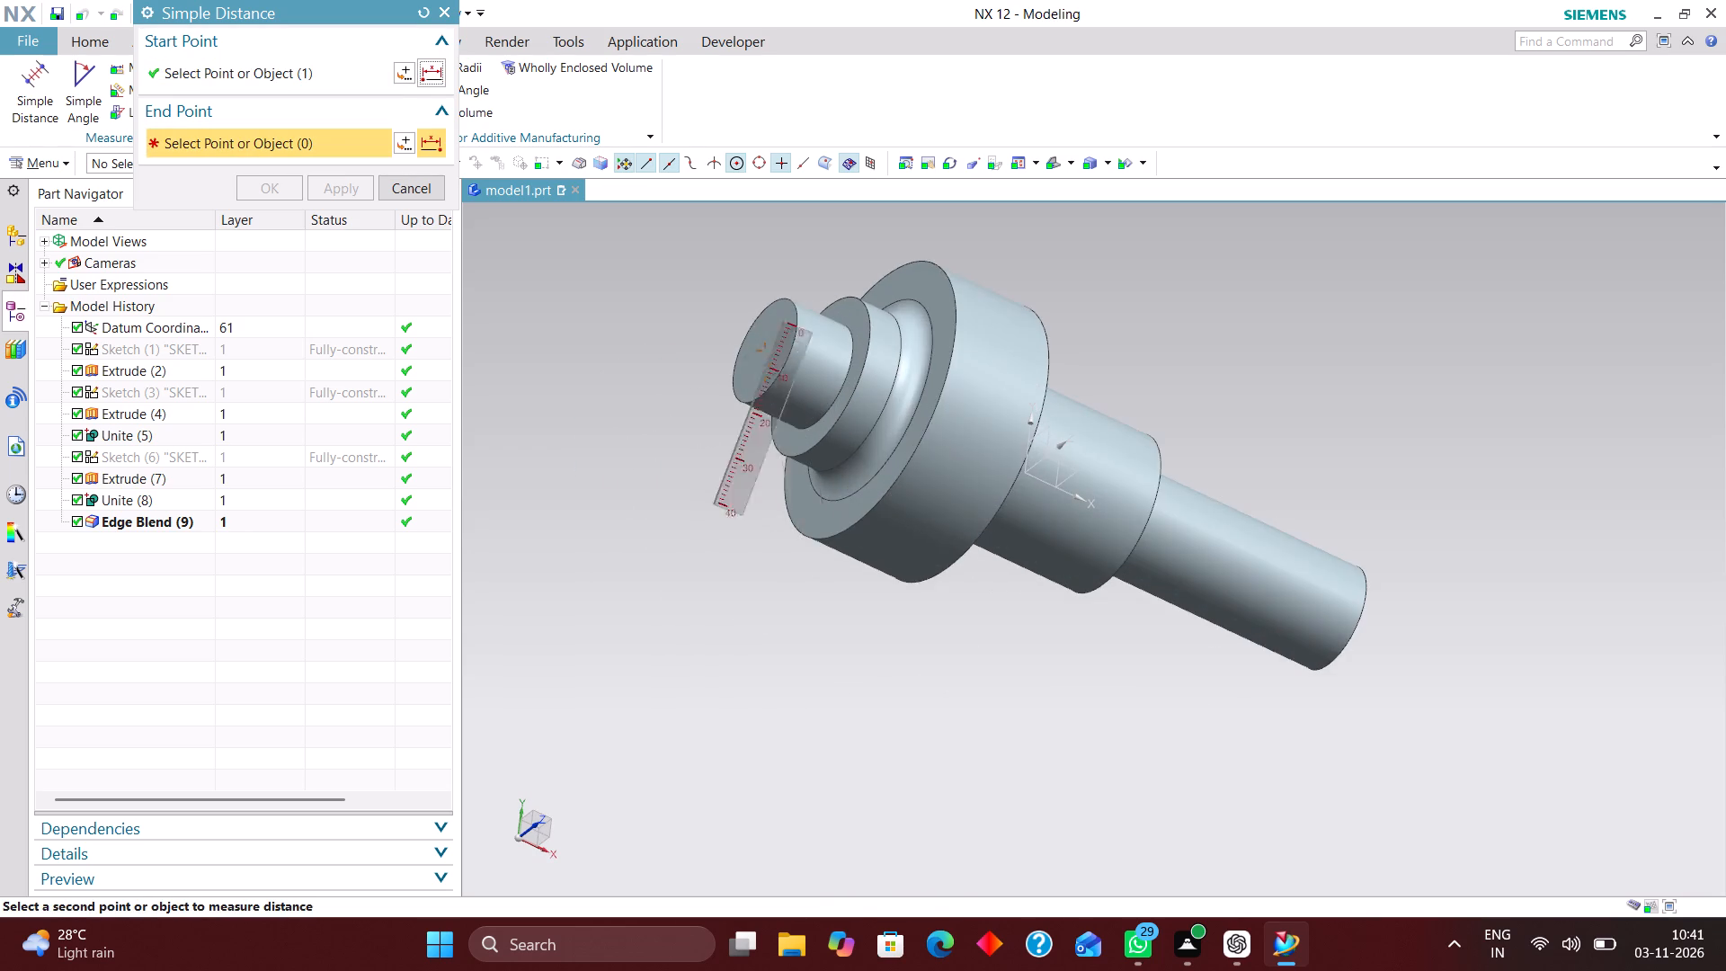
middle_drag(601, 473, 561, 462)
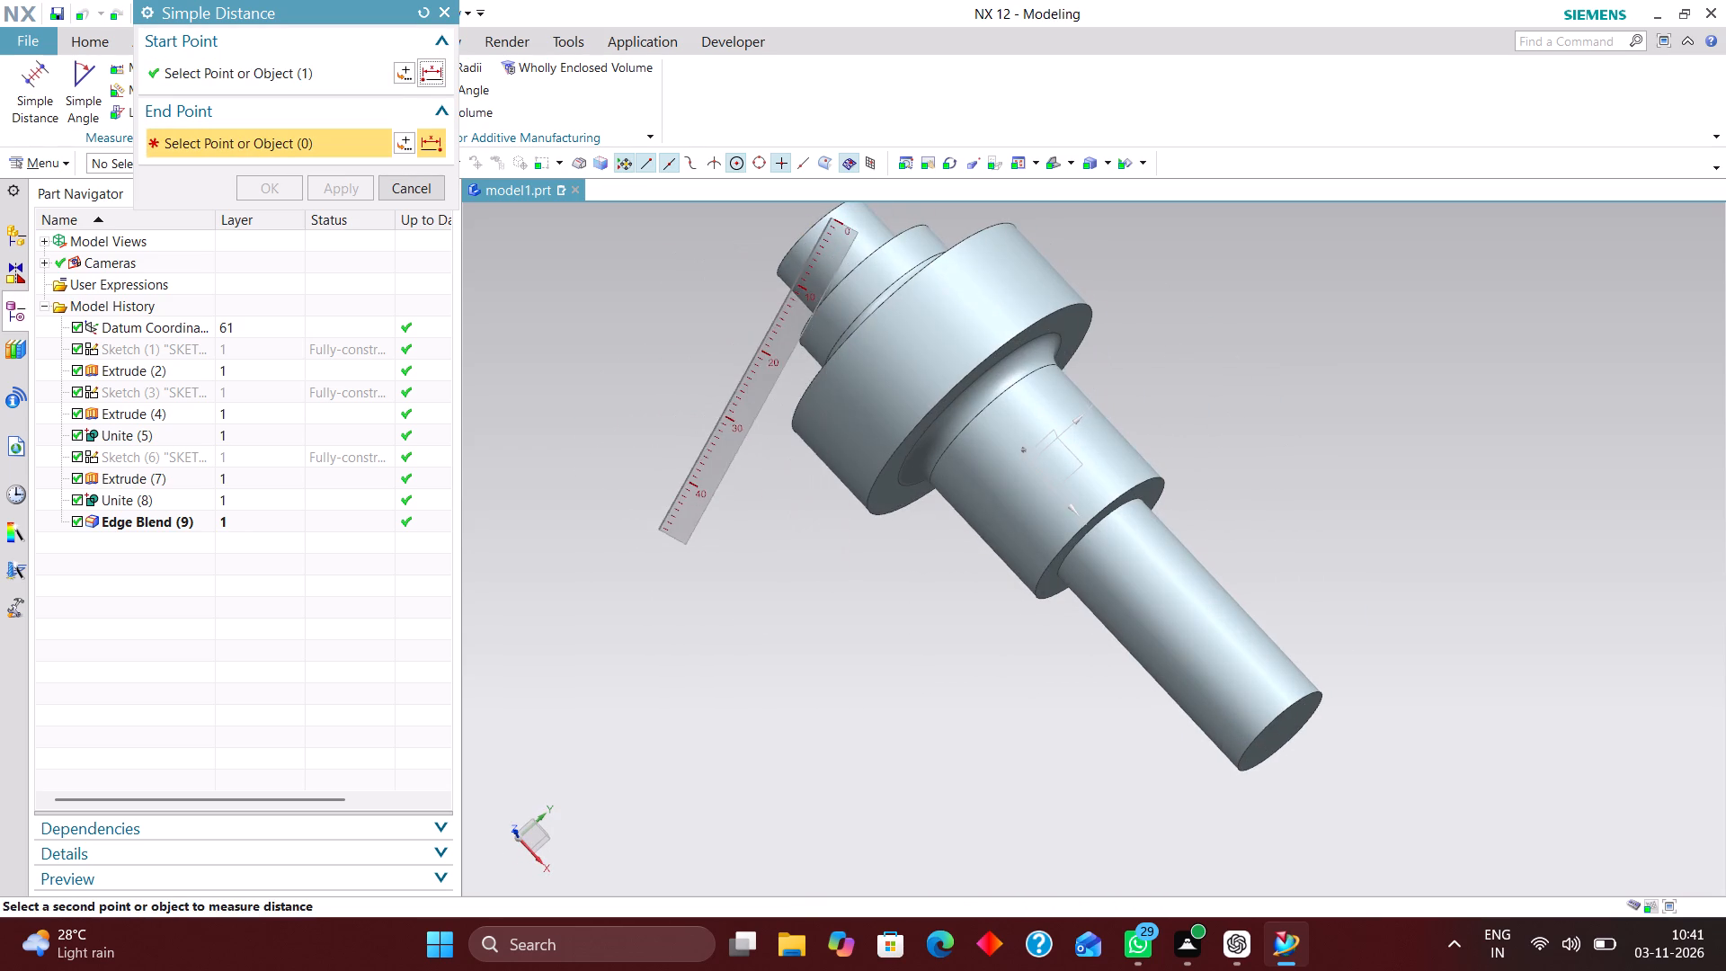
middle_drag(1342, 776, 1283, 741)
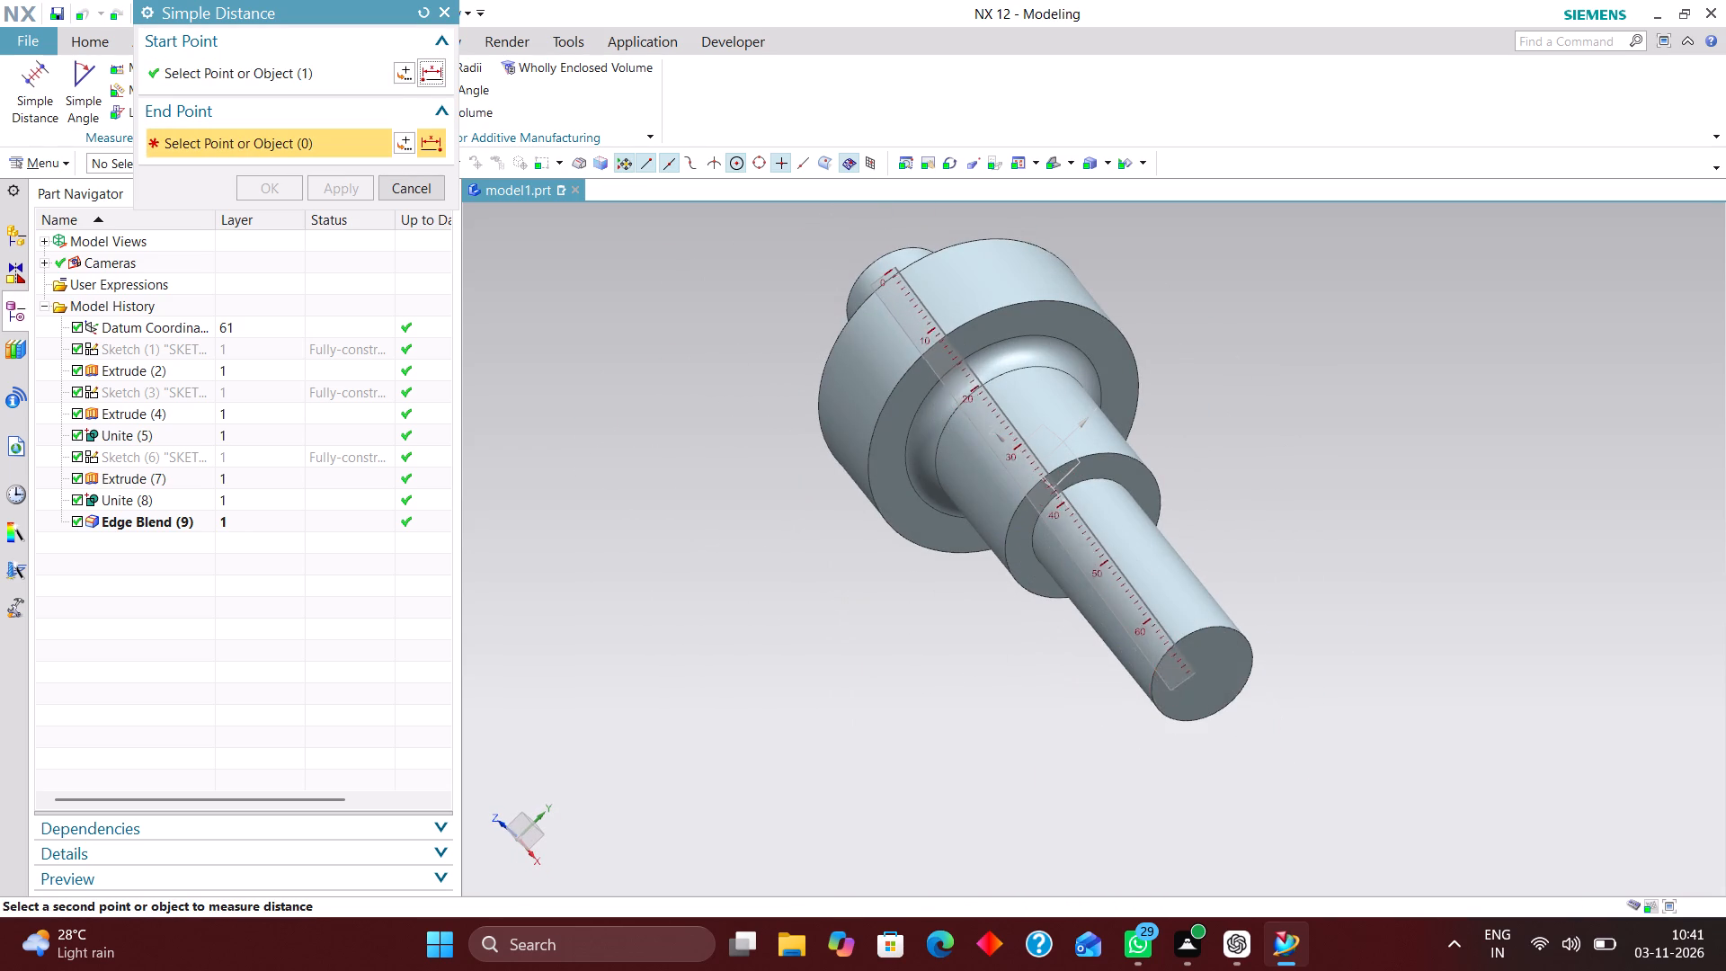
click(1199, 664)
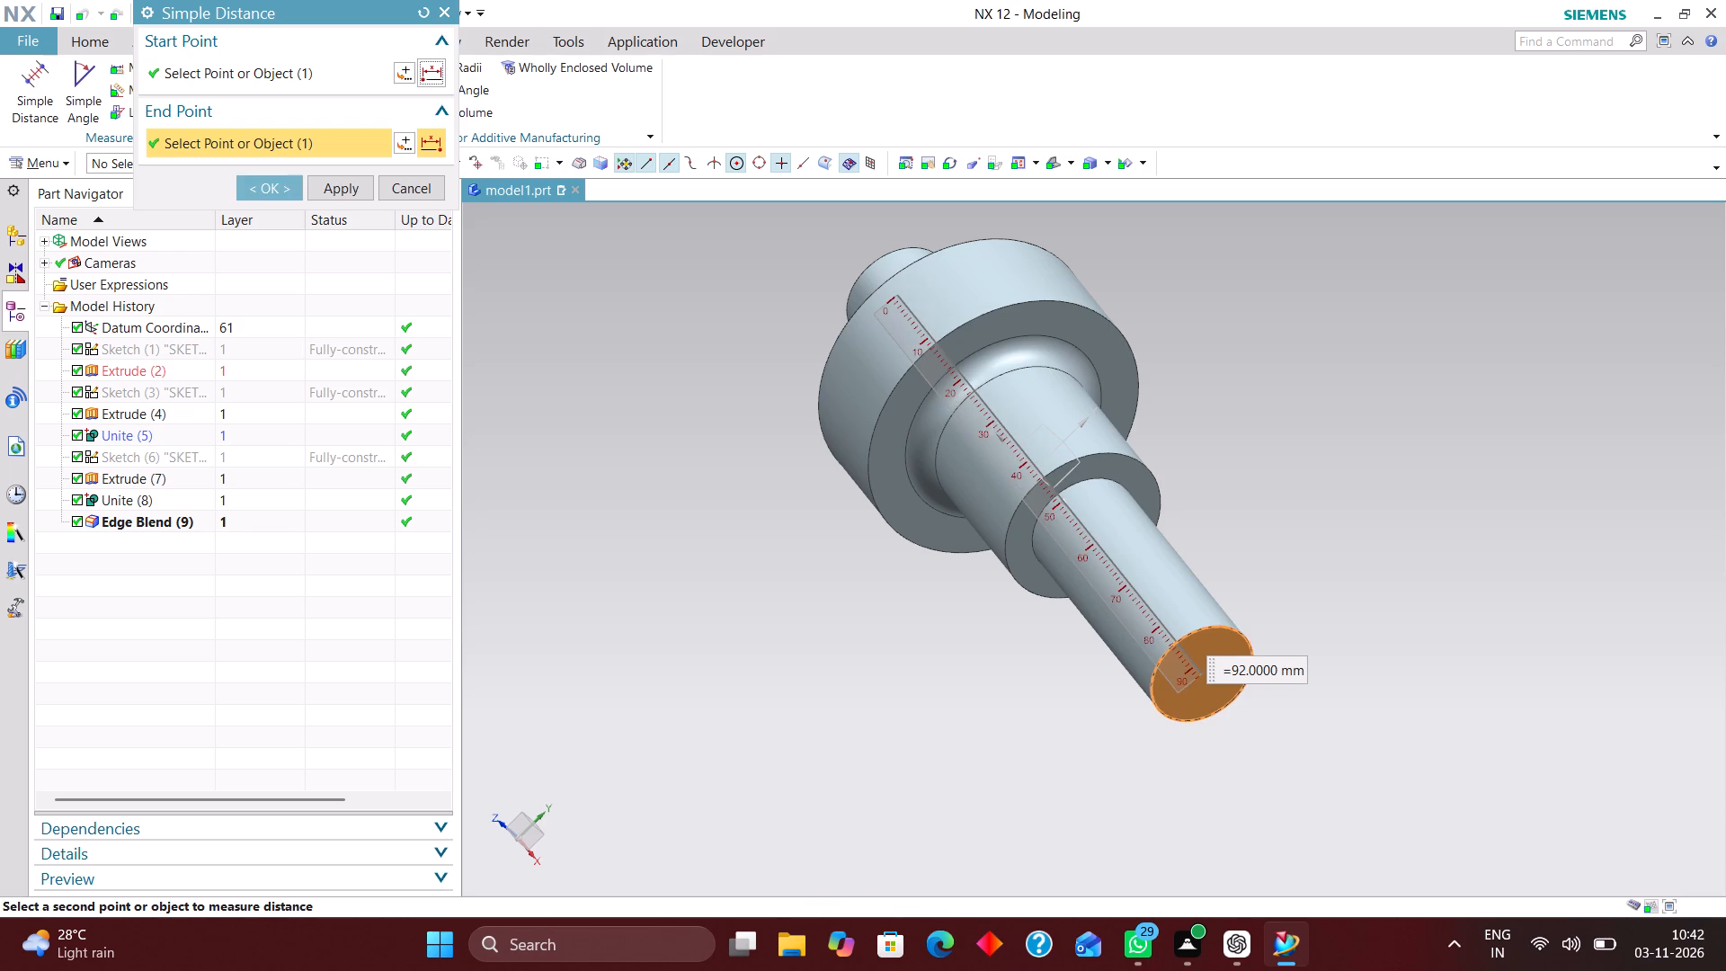
click(420, 189)
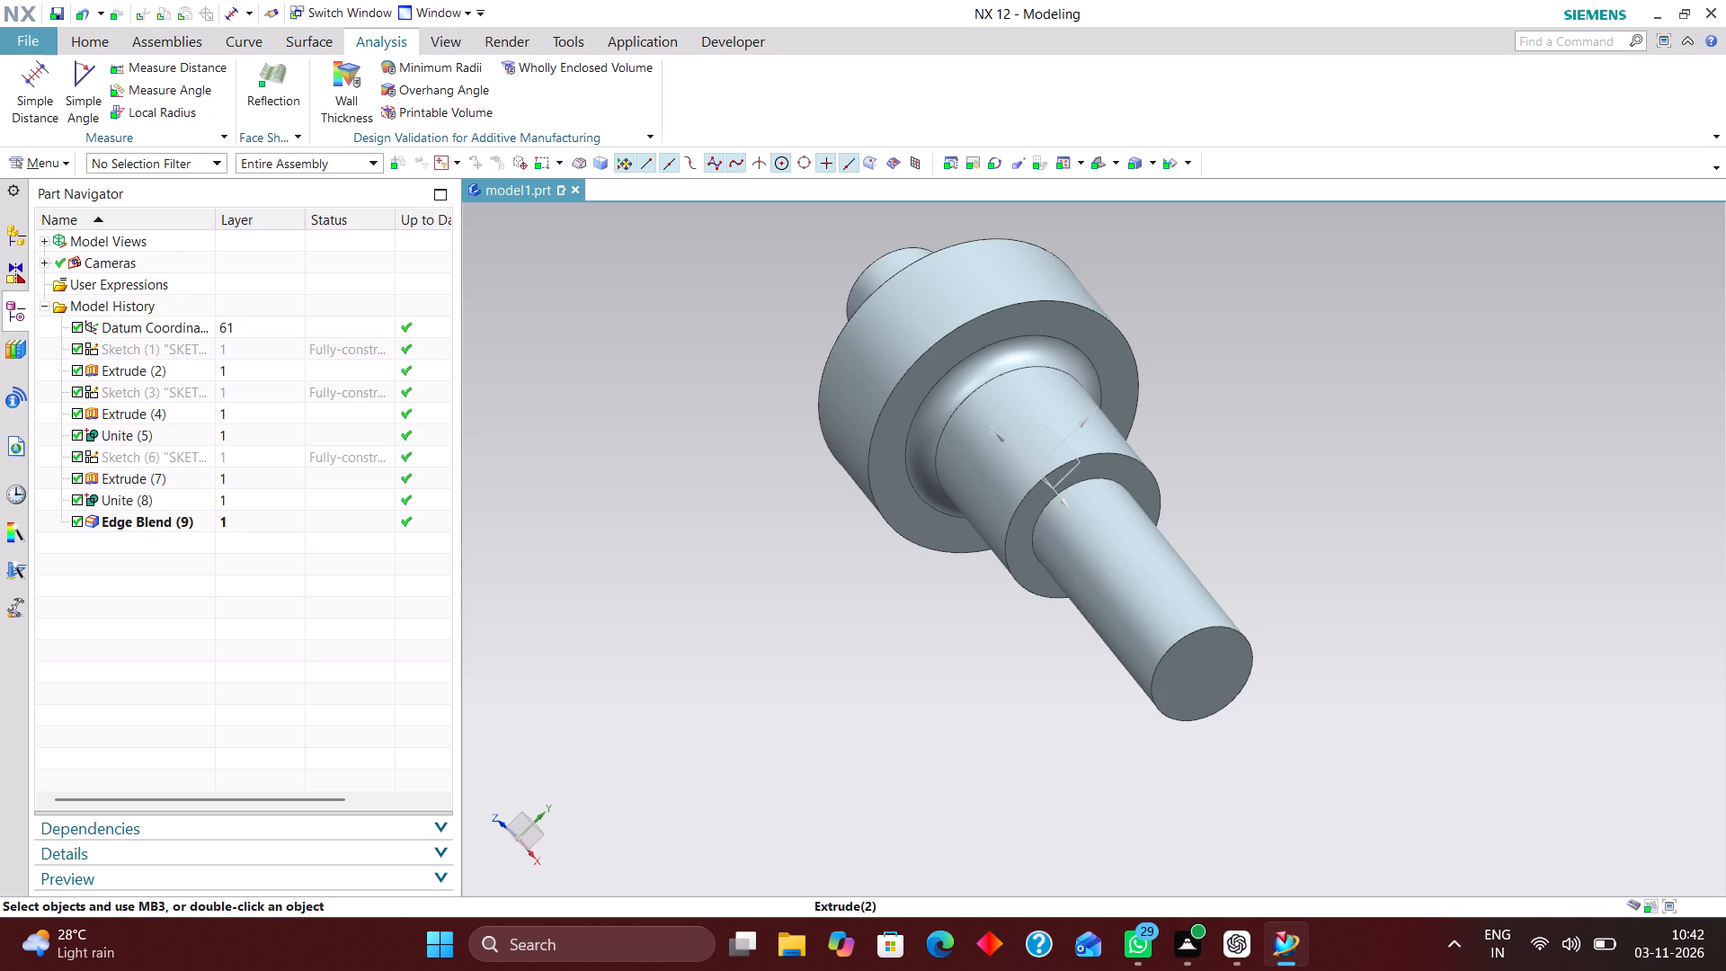
Create a sketch on the datum coordinate system's YZ plane, perpendicular to the shaft axis.
click(1090, 167)
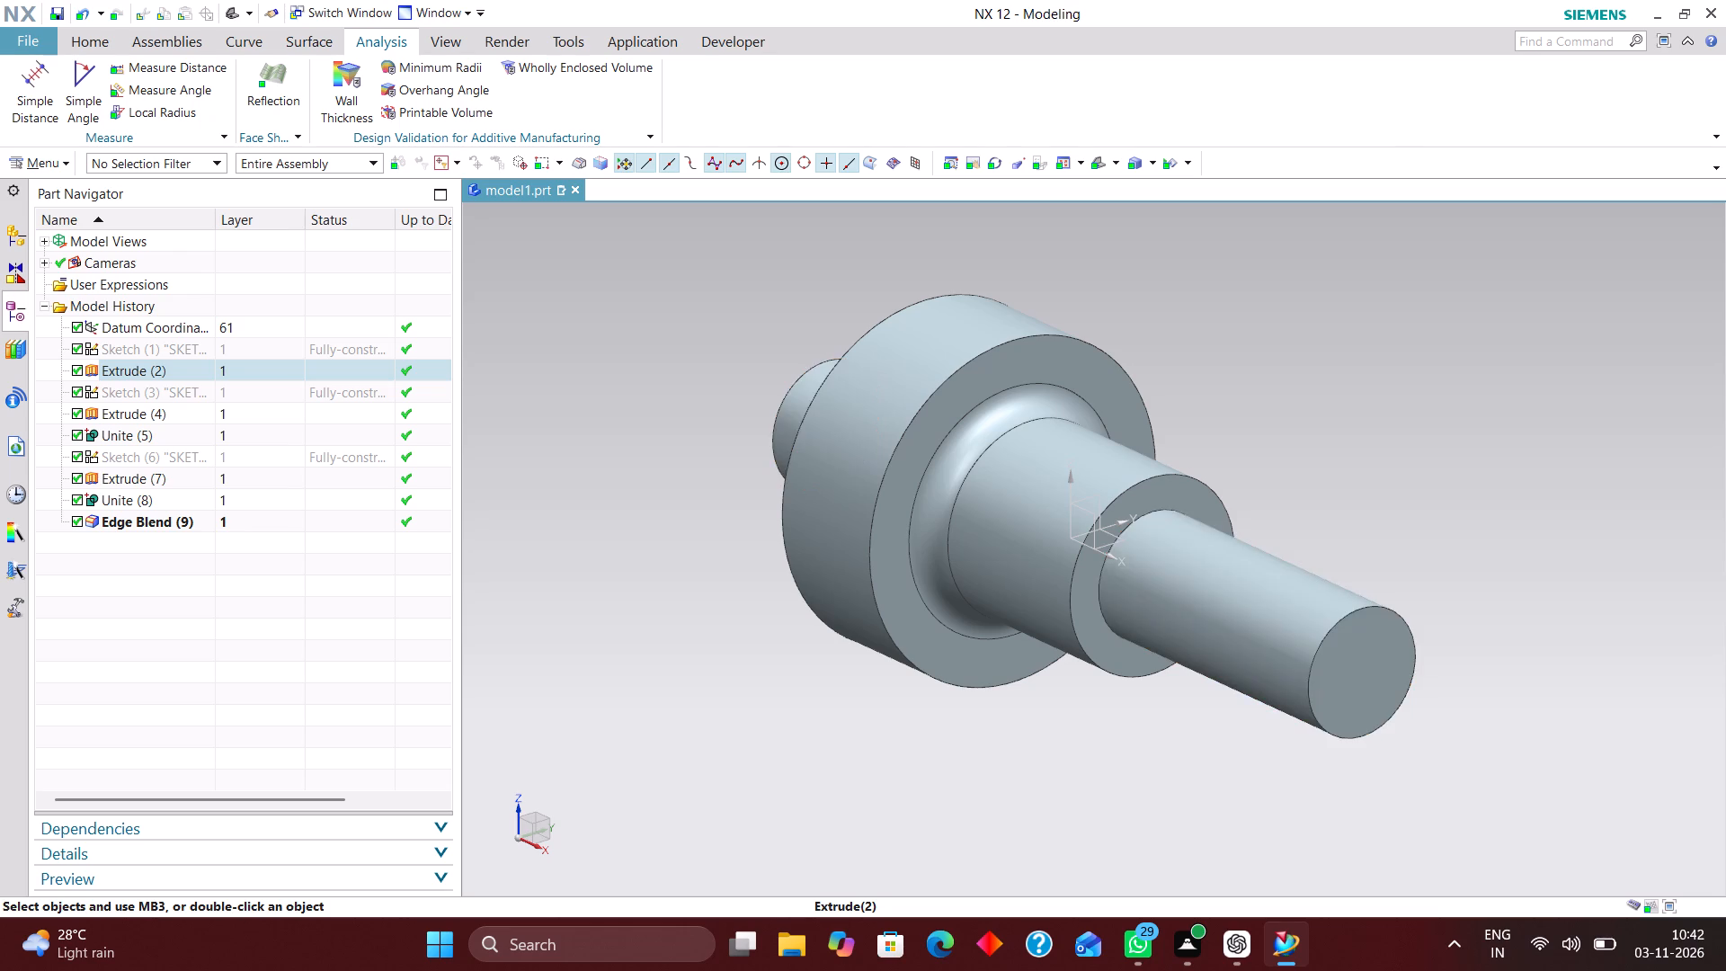
scroll(1442, 702, down, 2)
scroll(1421, 674, up, 2)
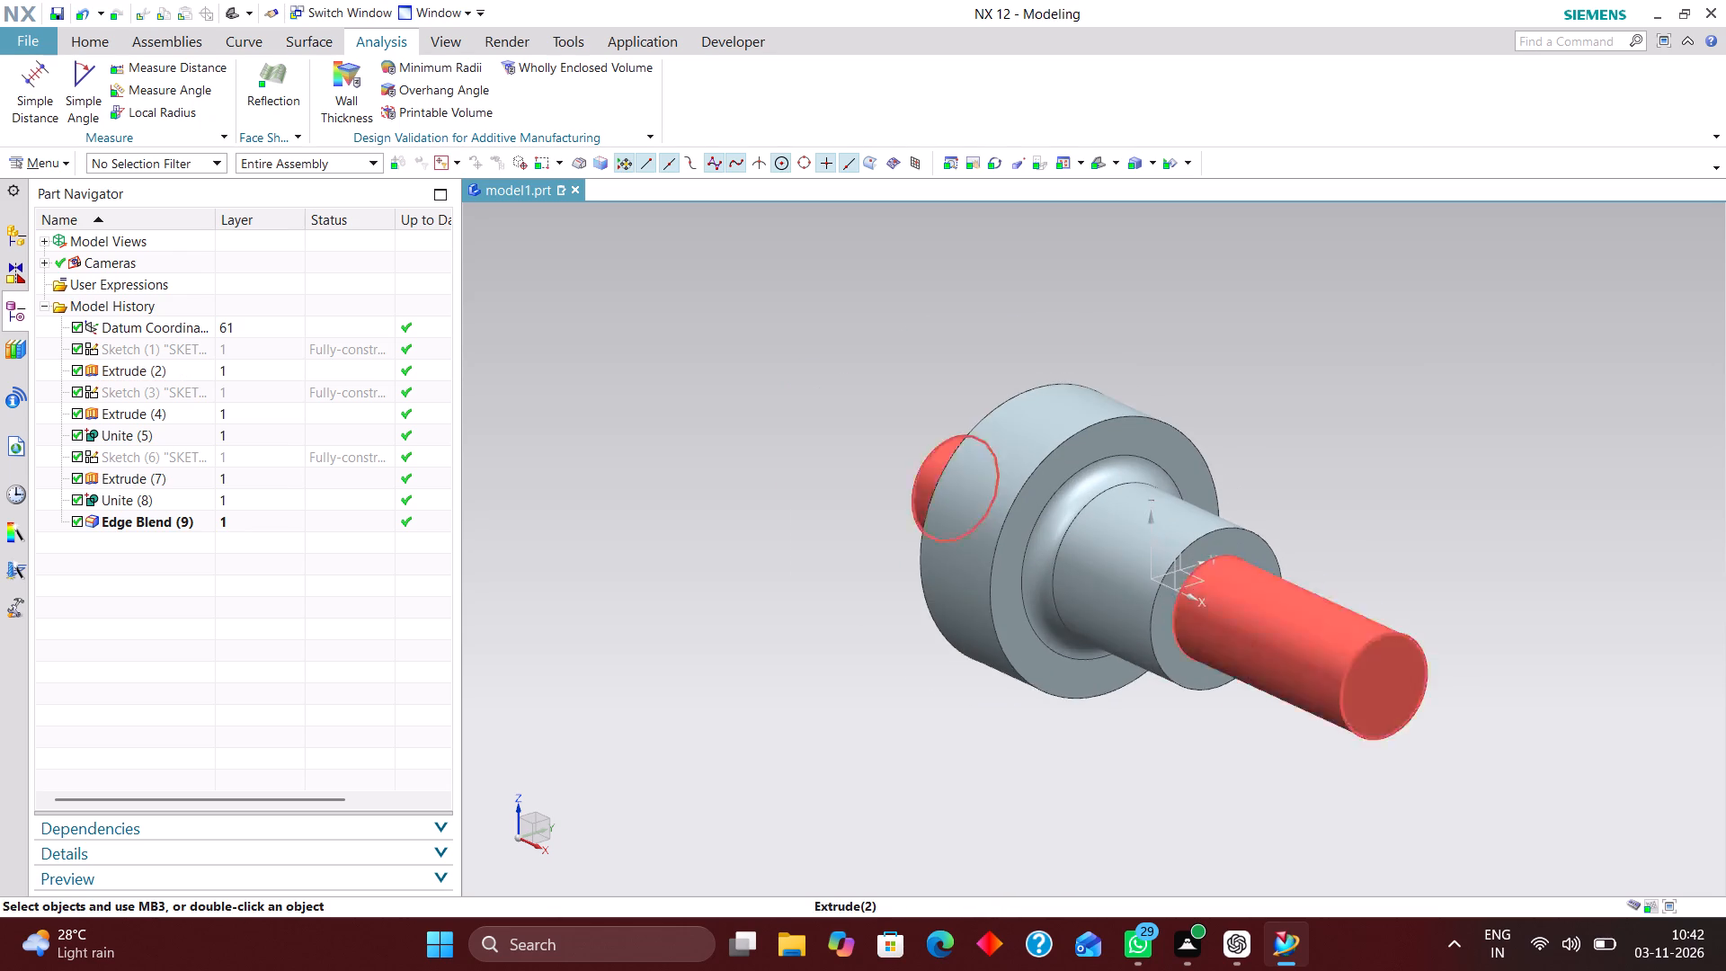
click(92, 40)
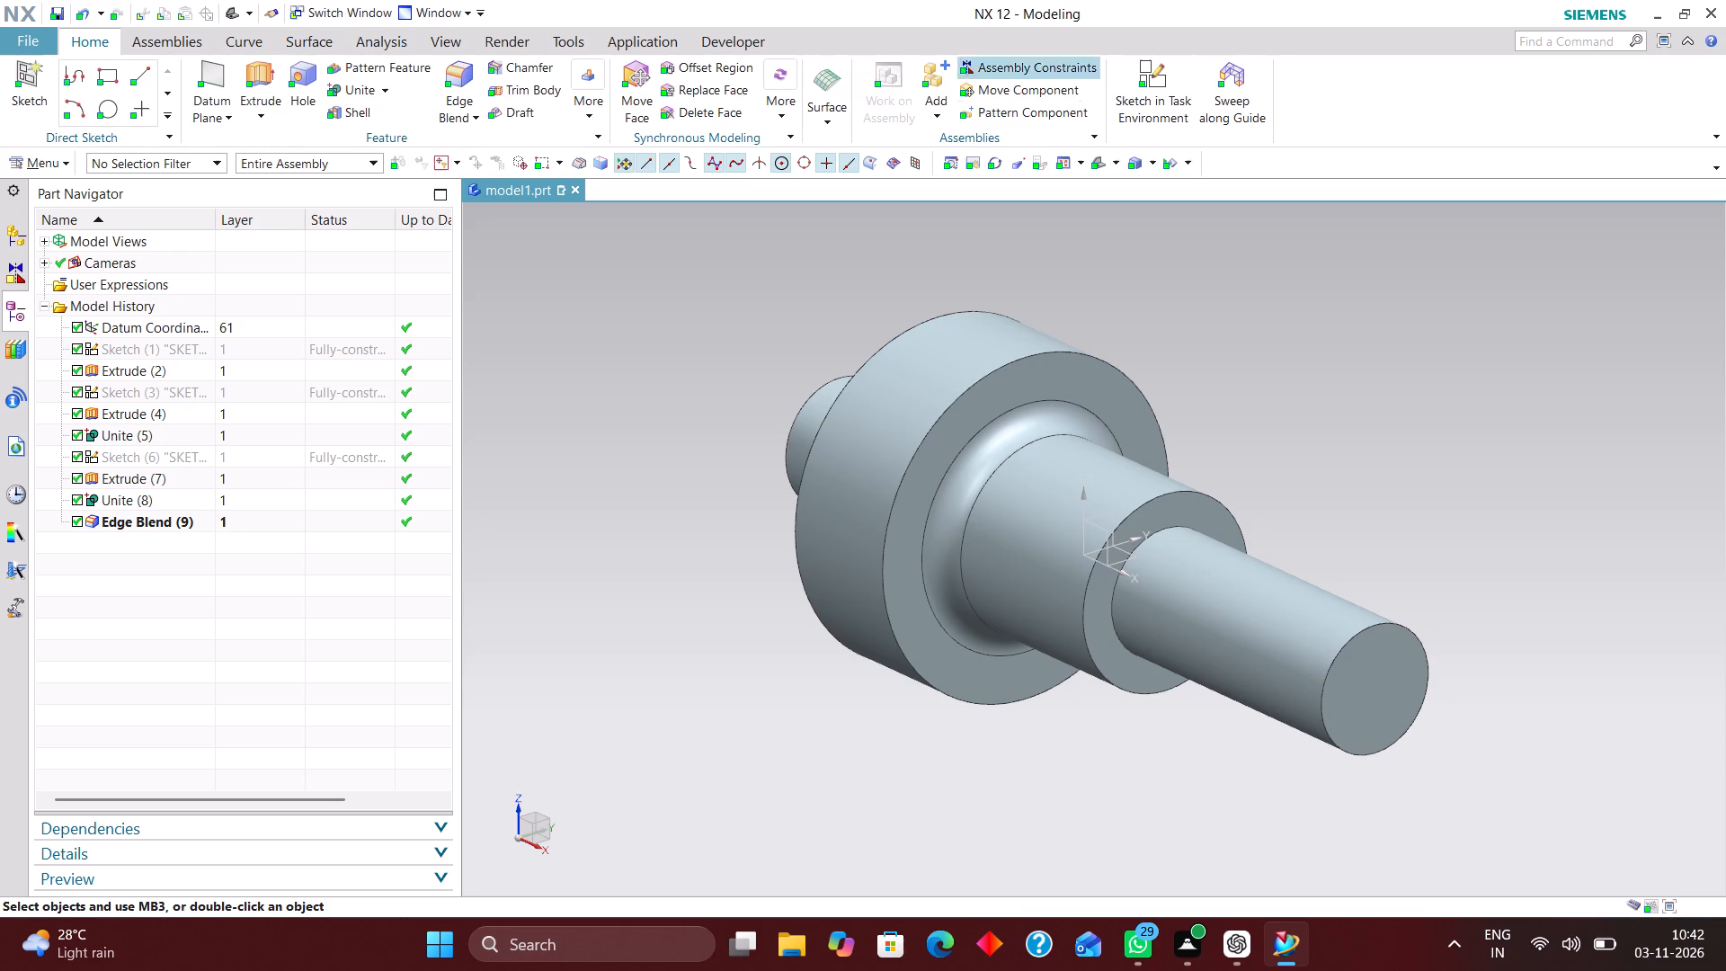
click(1158, 72)
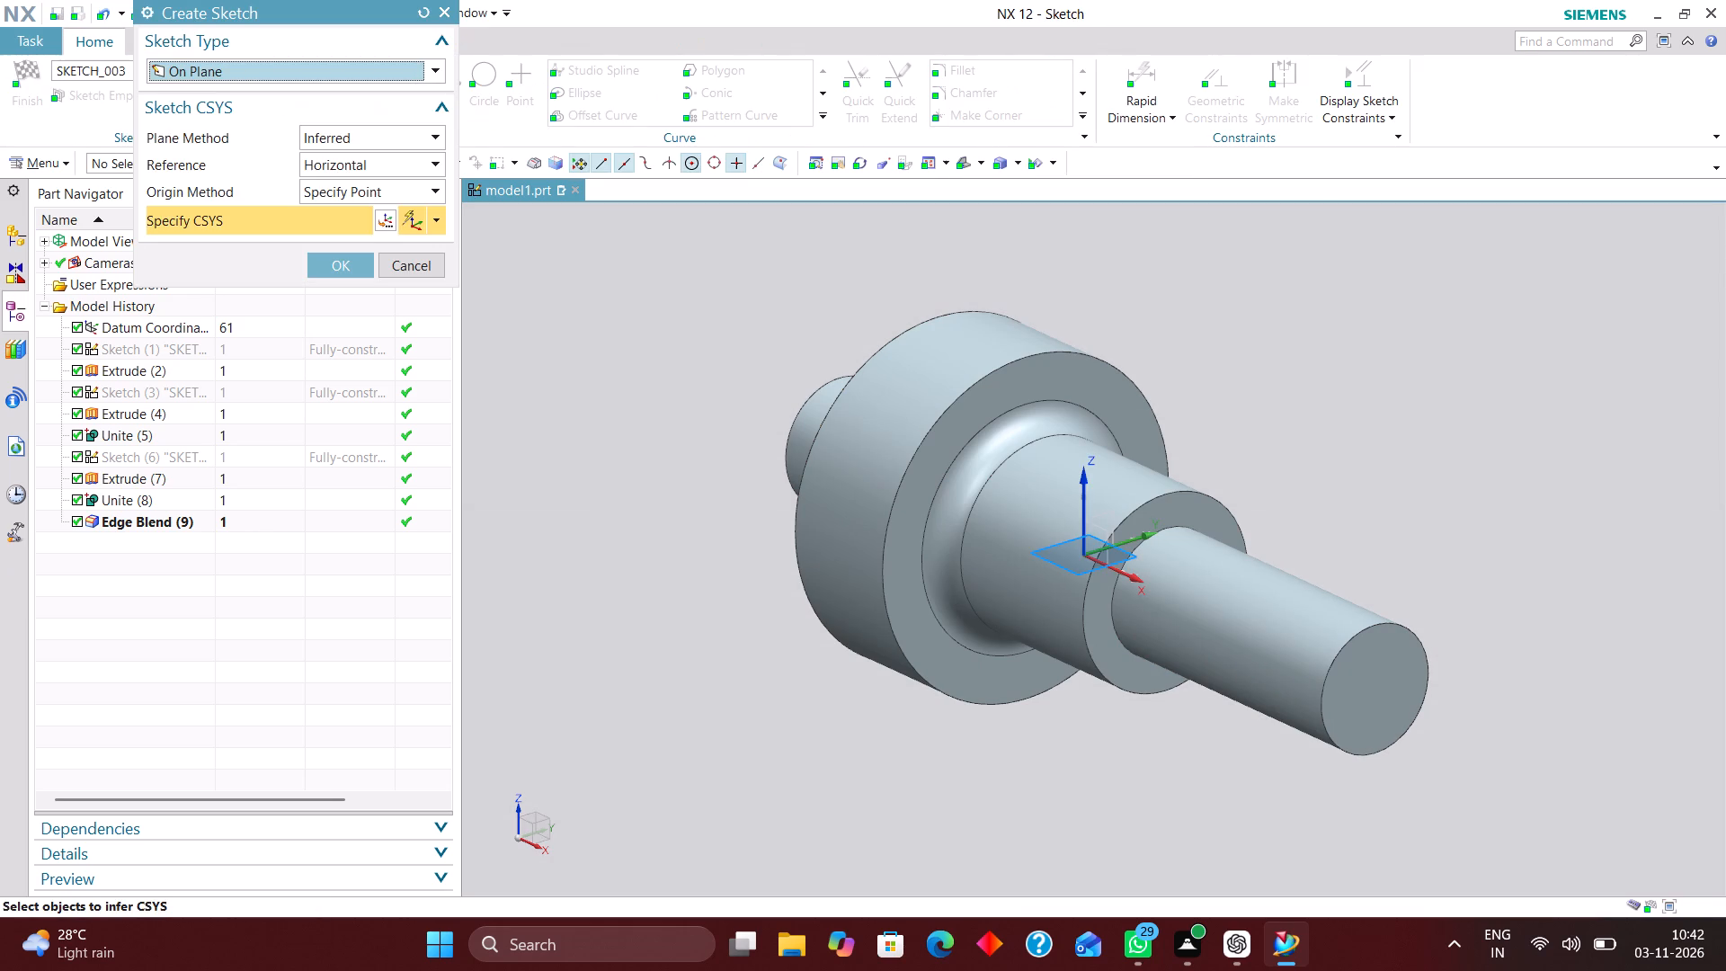
click(1106, 512)
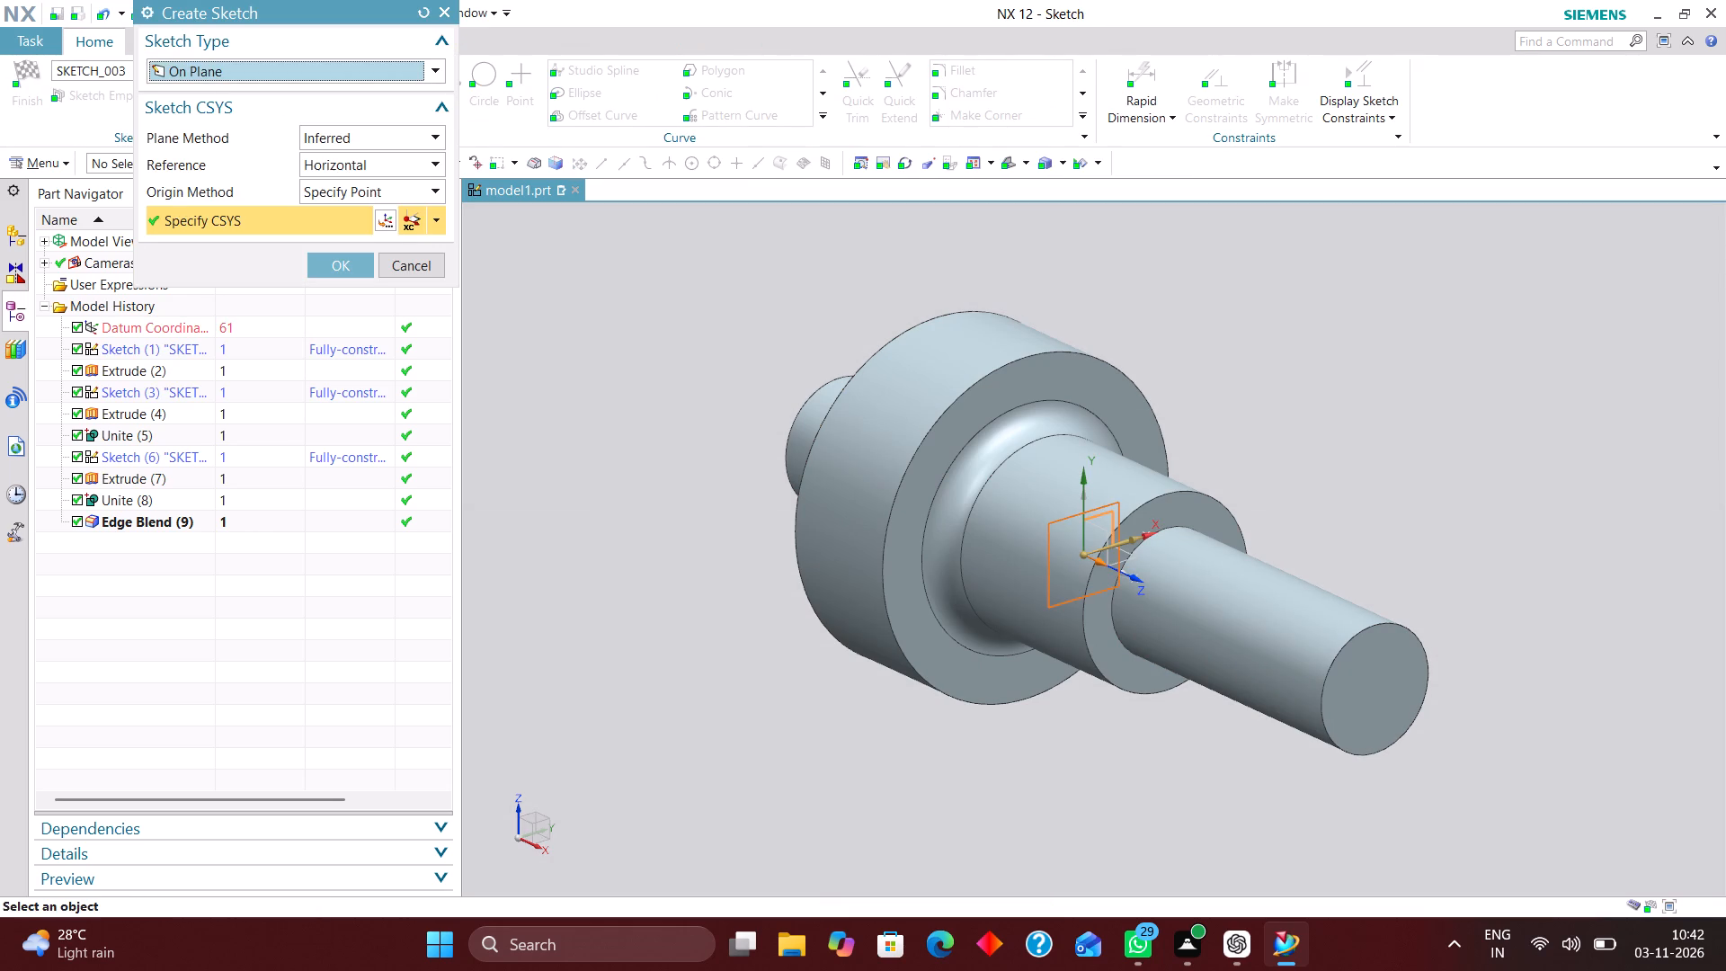
click(343, 261)
Sketch a 40 mm diameter circle centred on the sketch origin.
scroll(746, 475, down, 4)
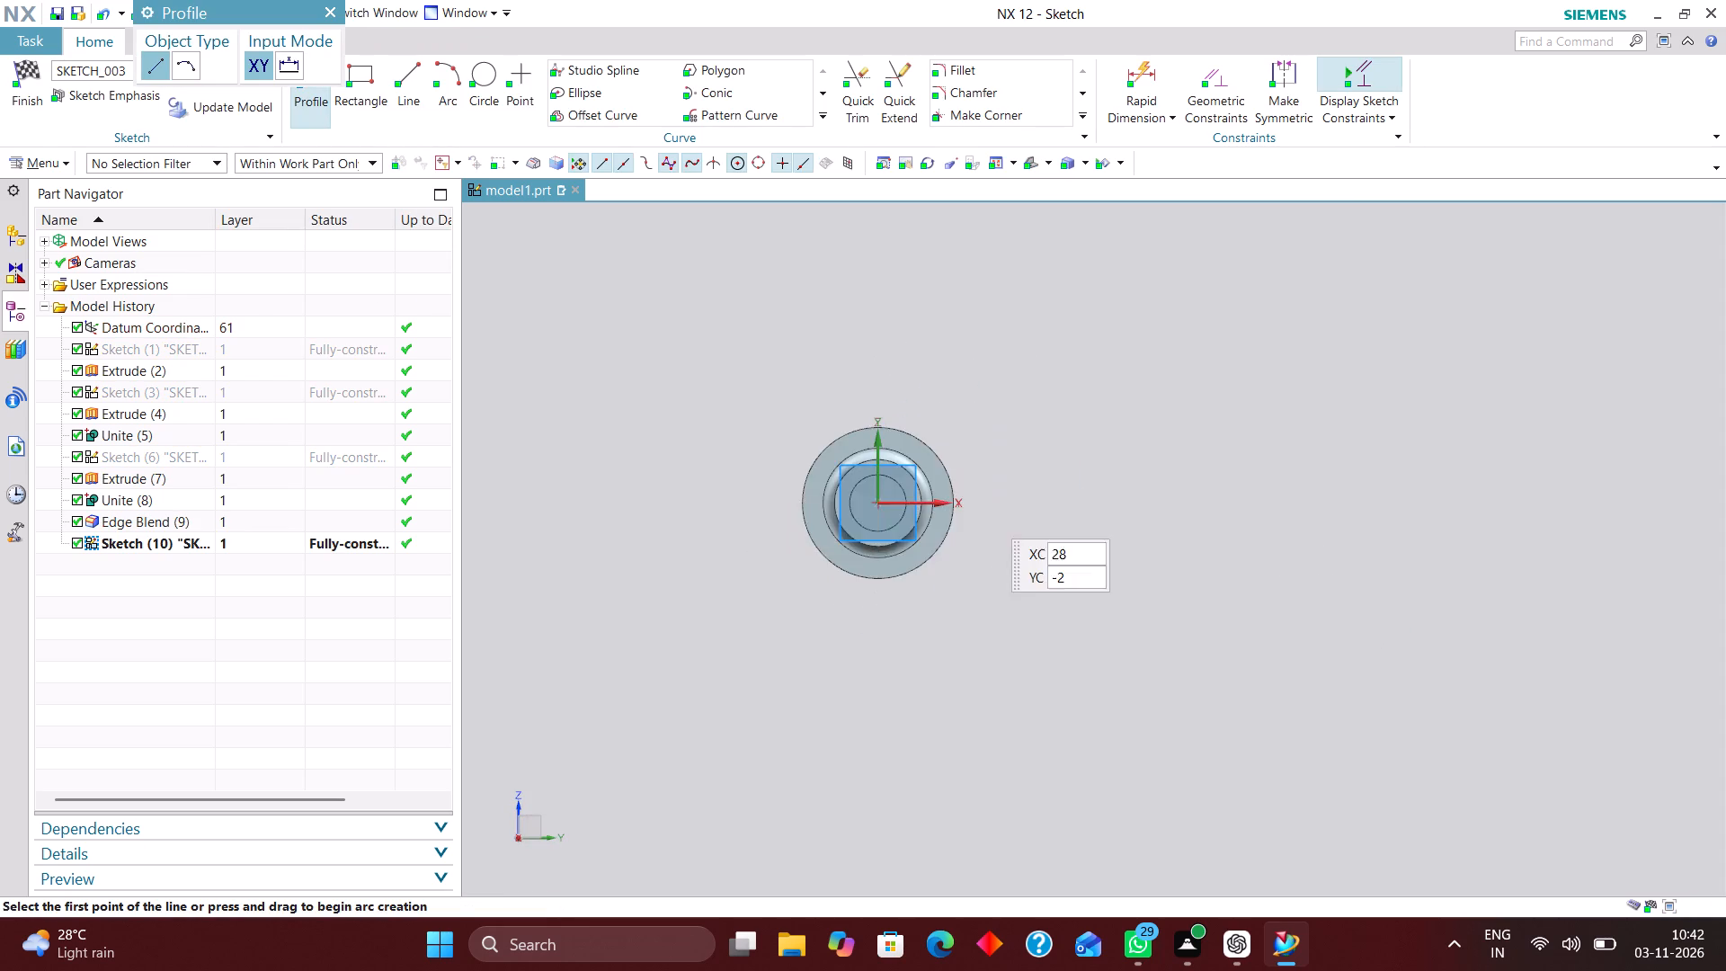
scroll(942, 504, up, 5)
scroll(1207, 505, down, 4)
scroll(1033, 507, up, 4)
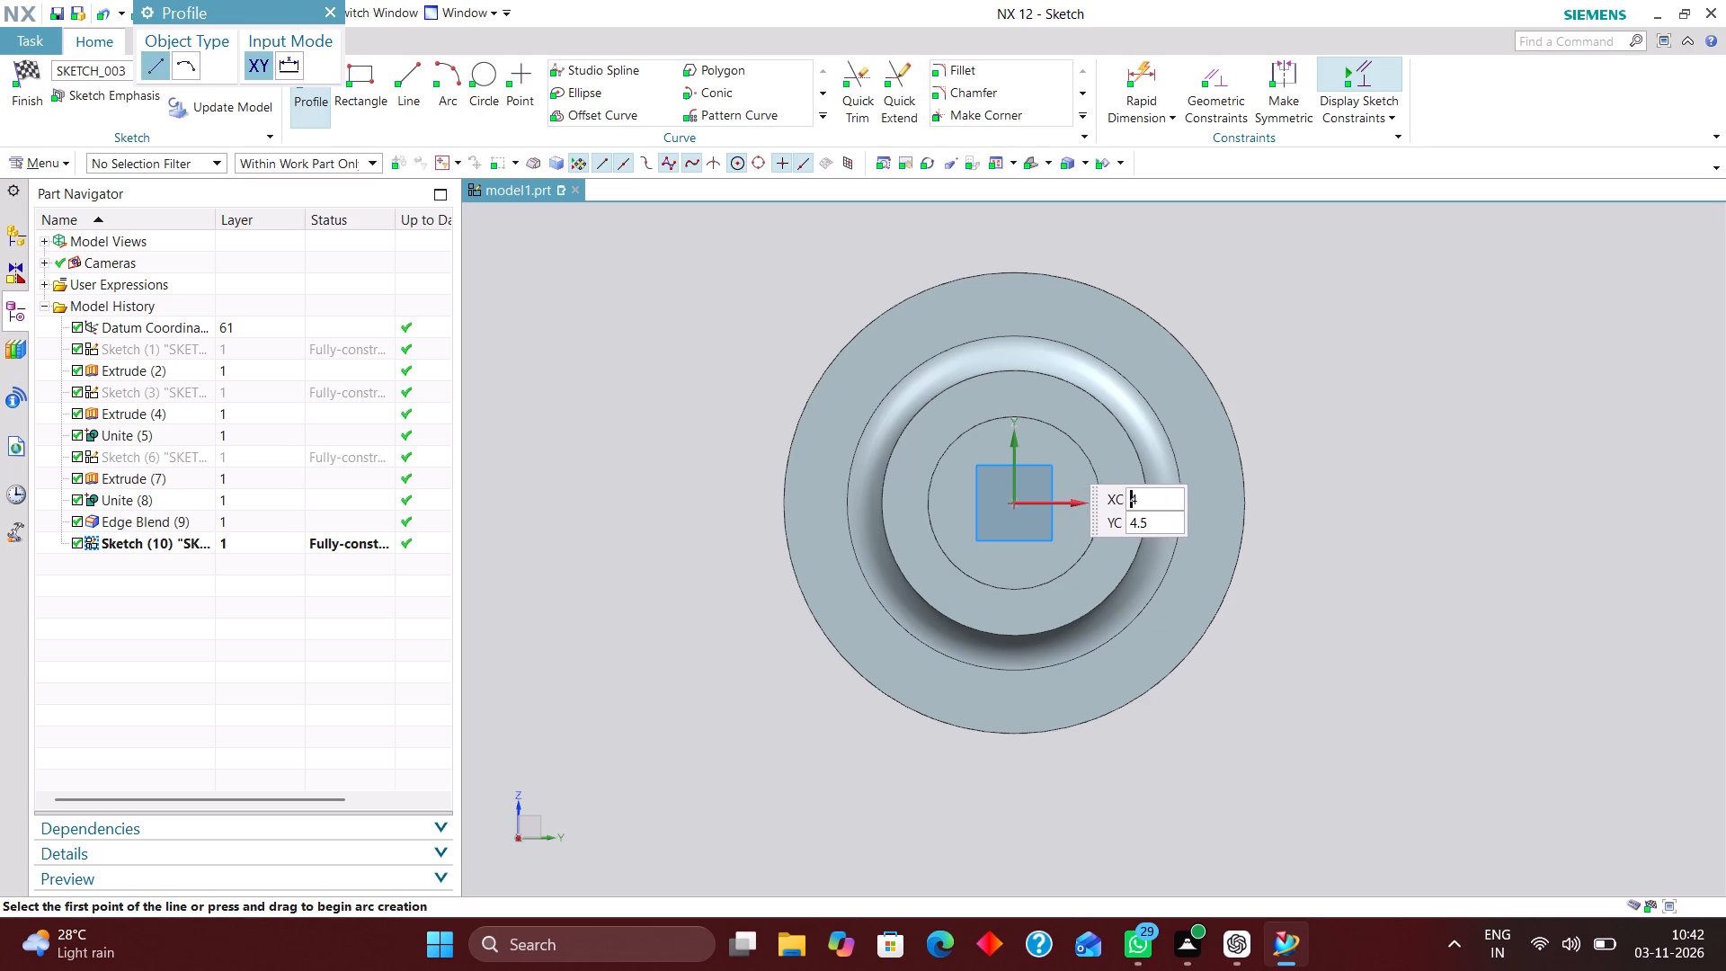
click(487, 74)
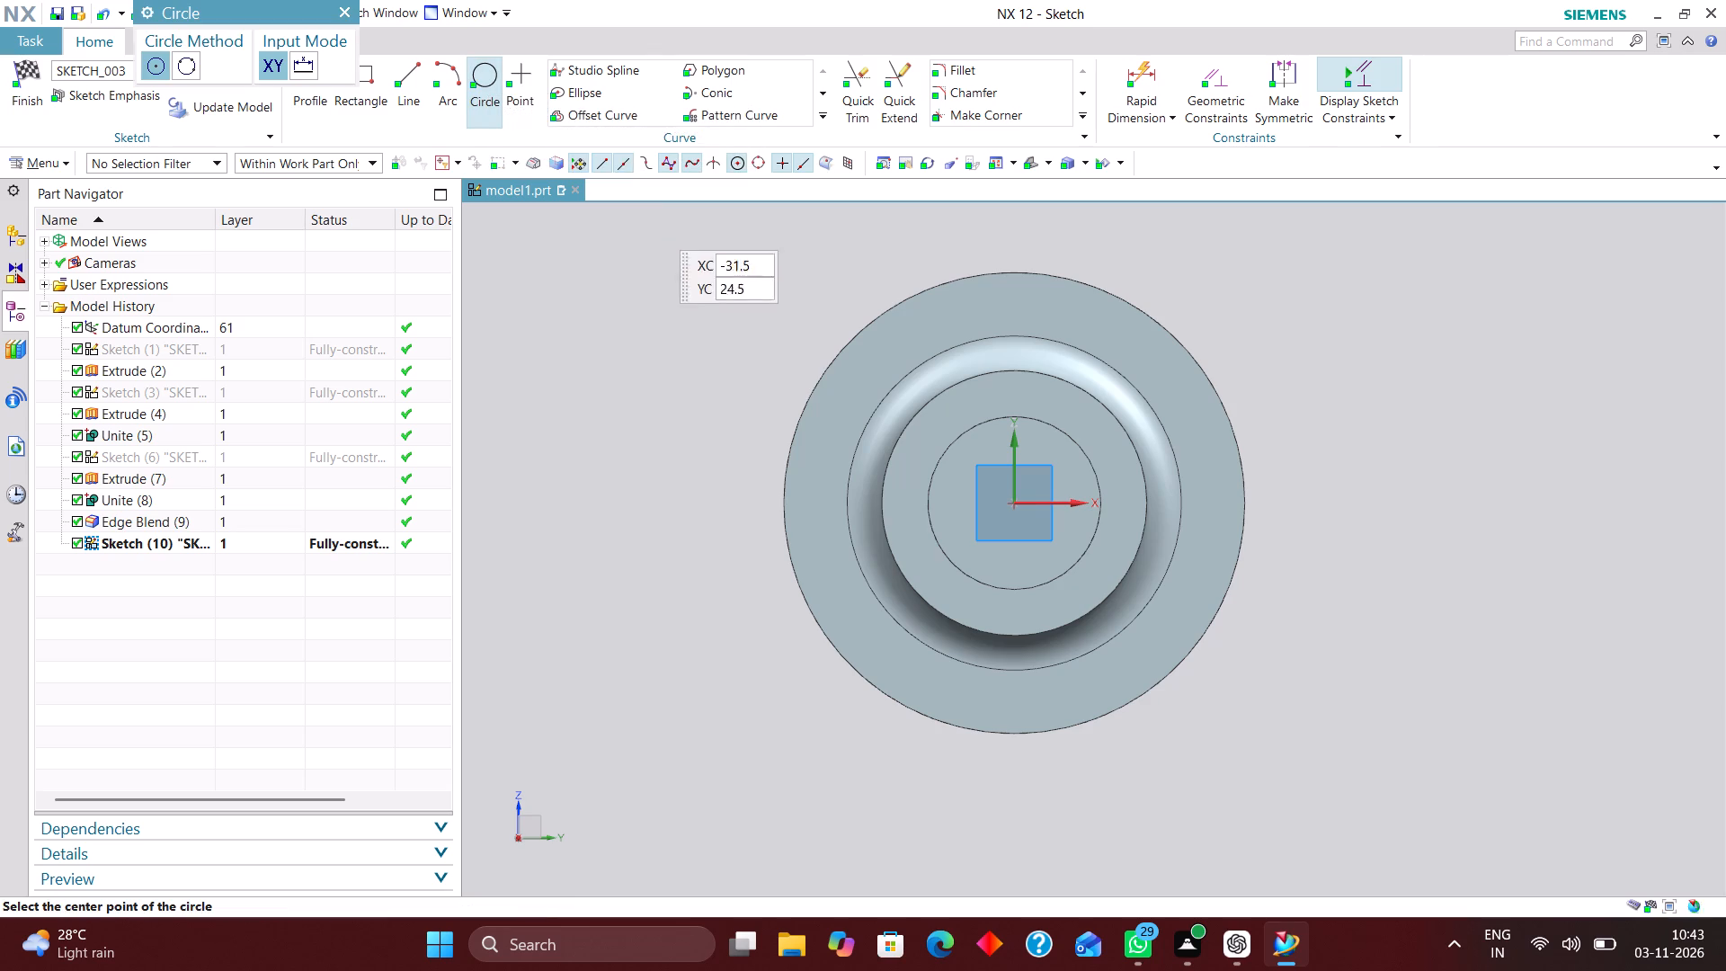
click(1013, 503)
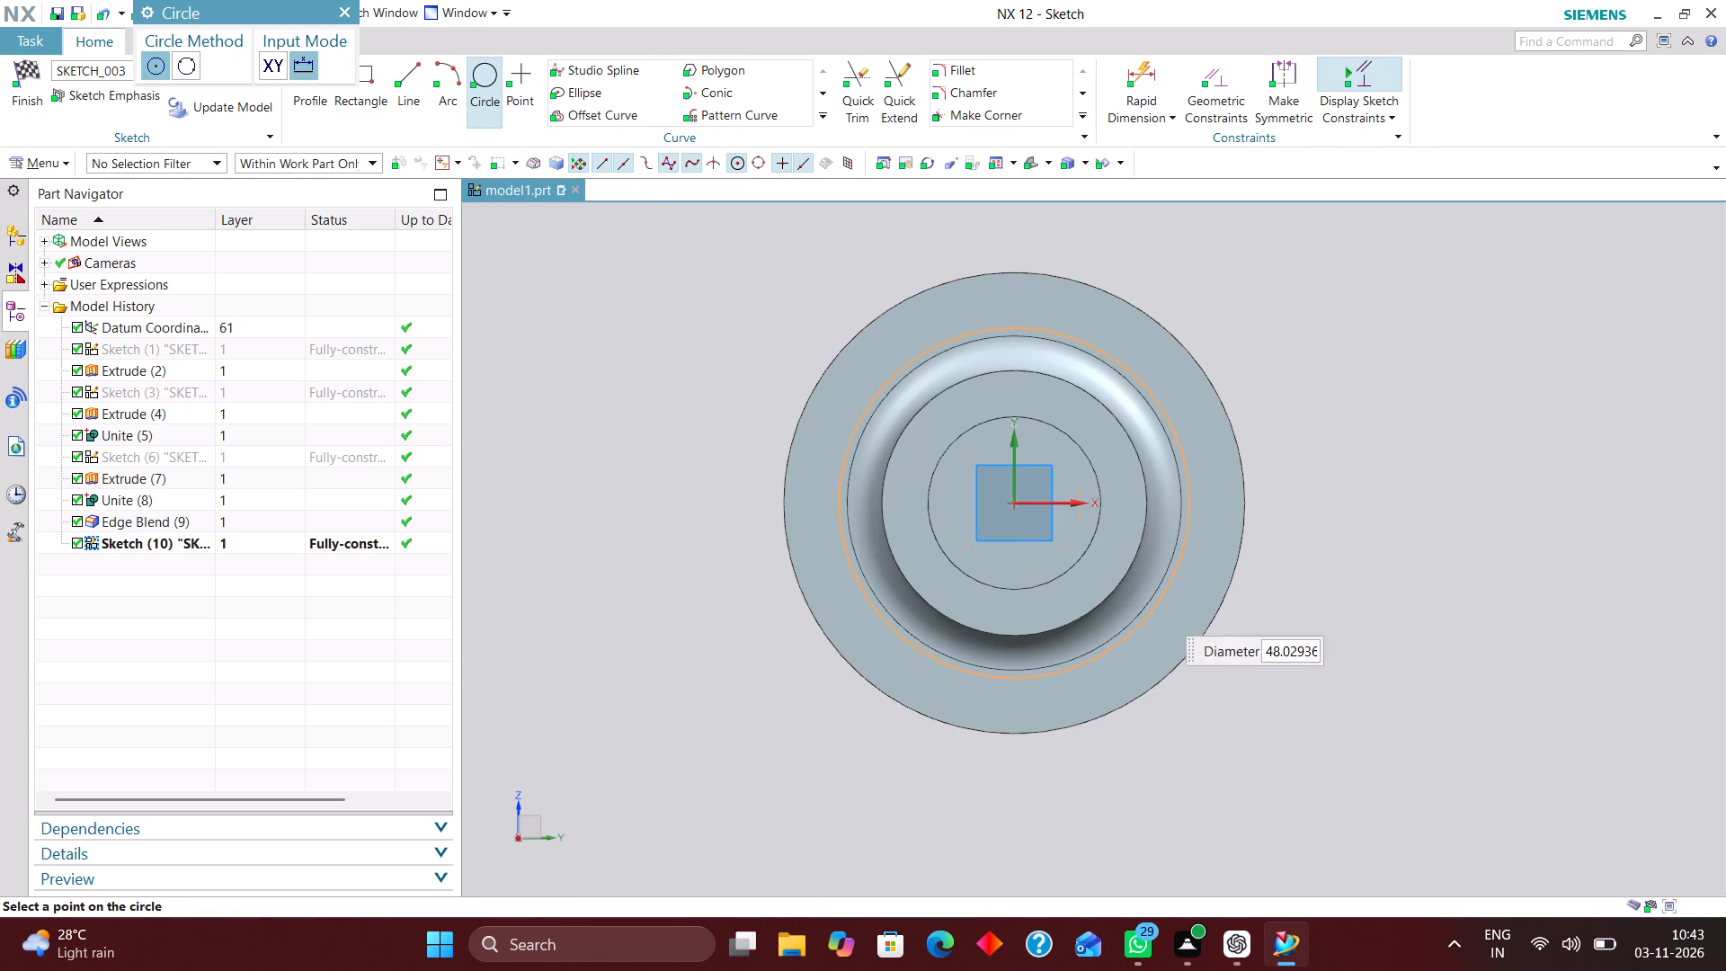
text(40)
key(Return)
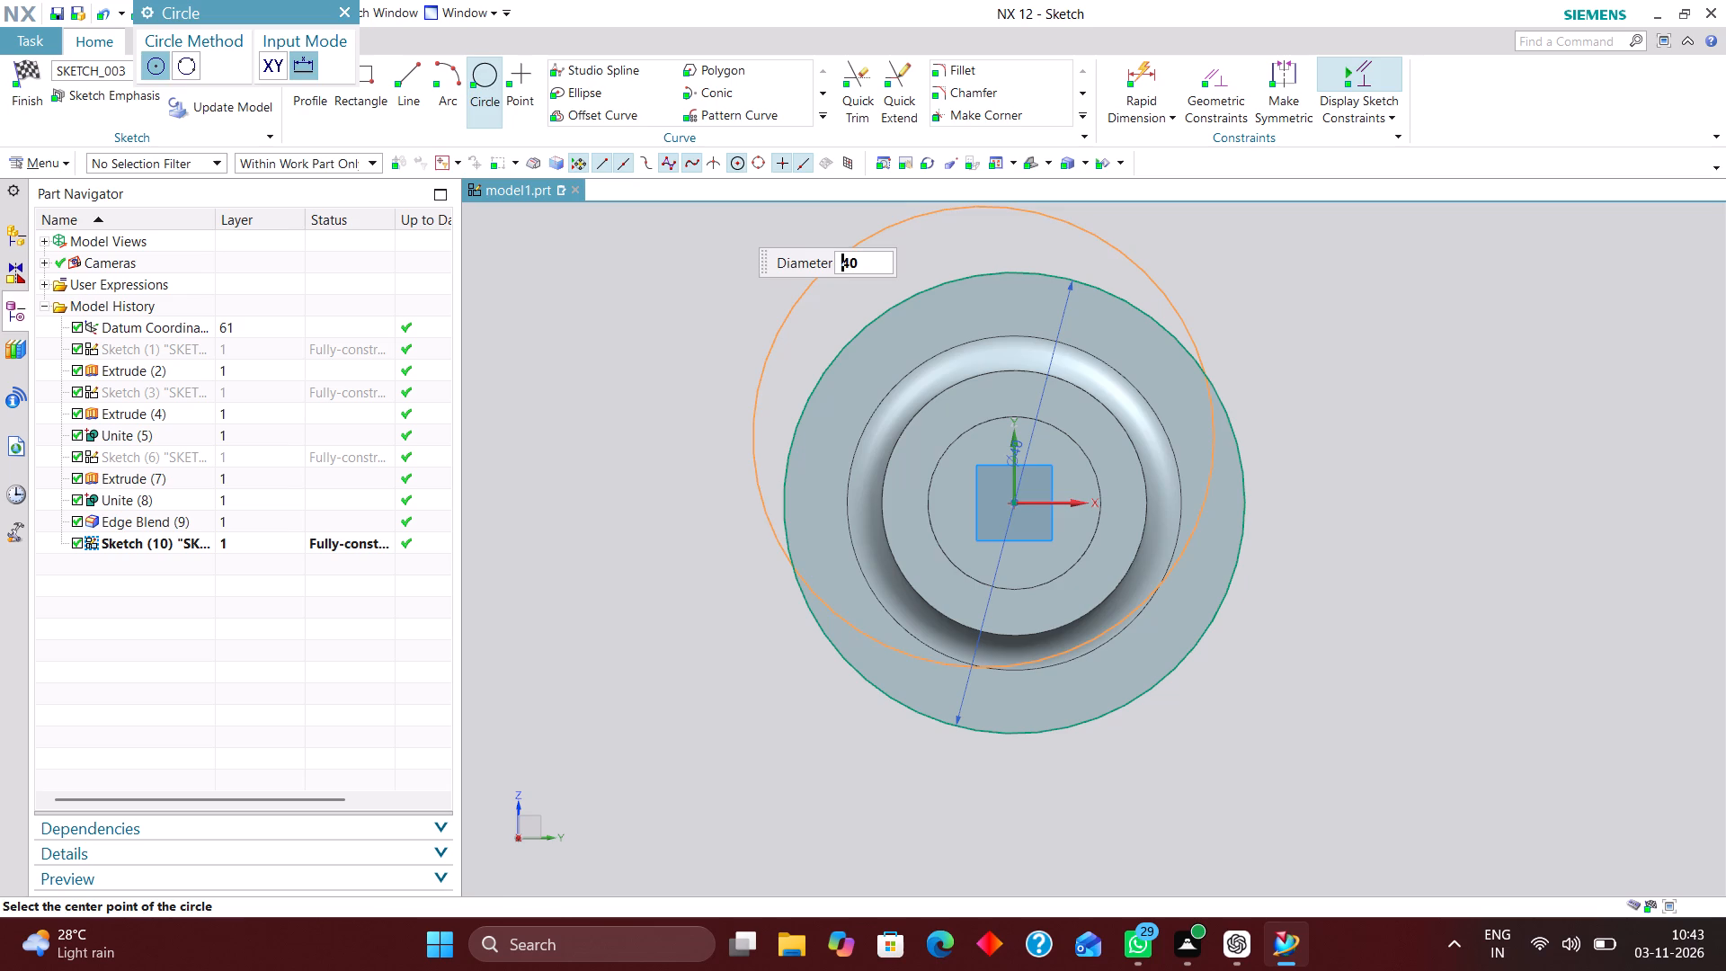
click(340, 5)
Hide the shaft's solid body.
right_drag(860, 381, 860, 461)
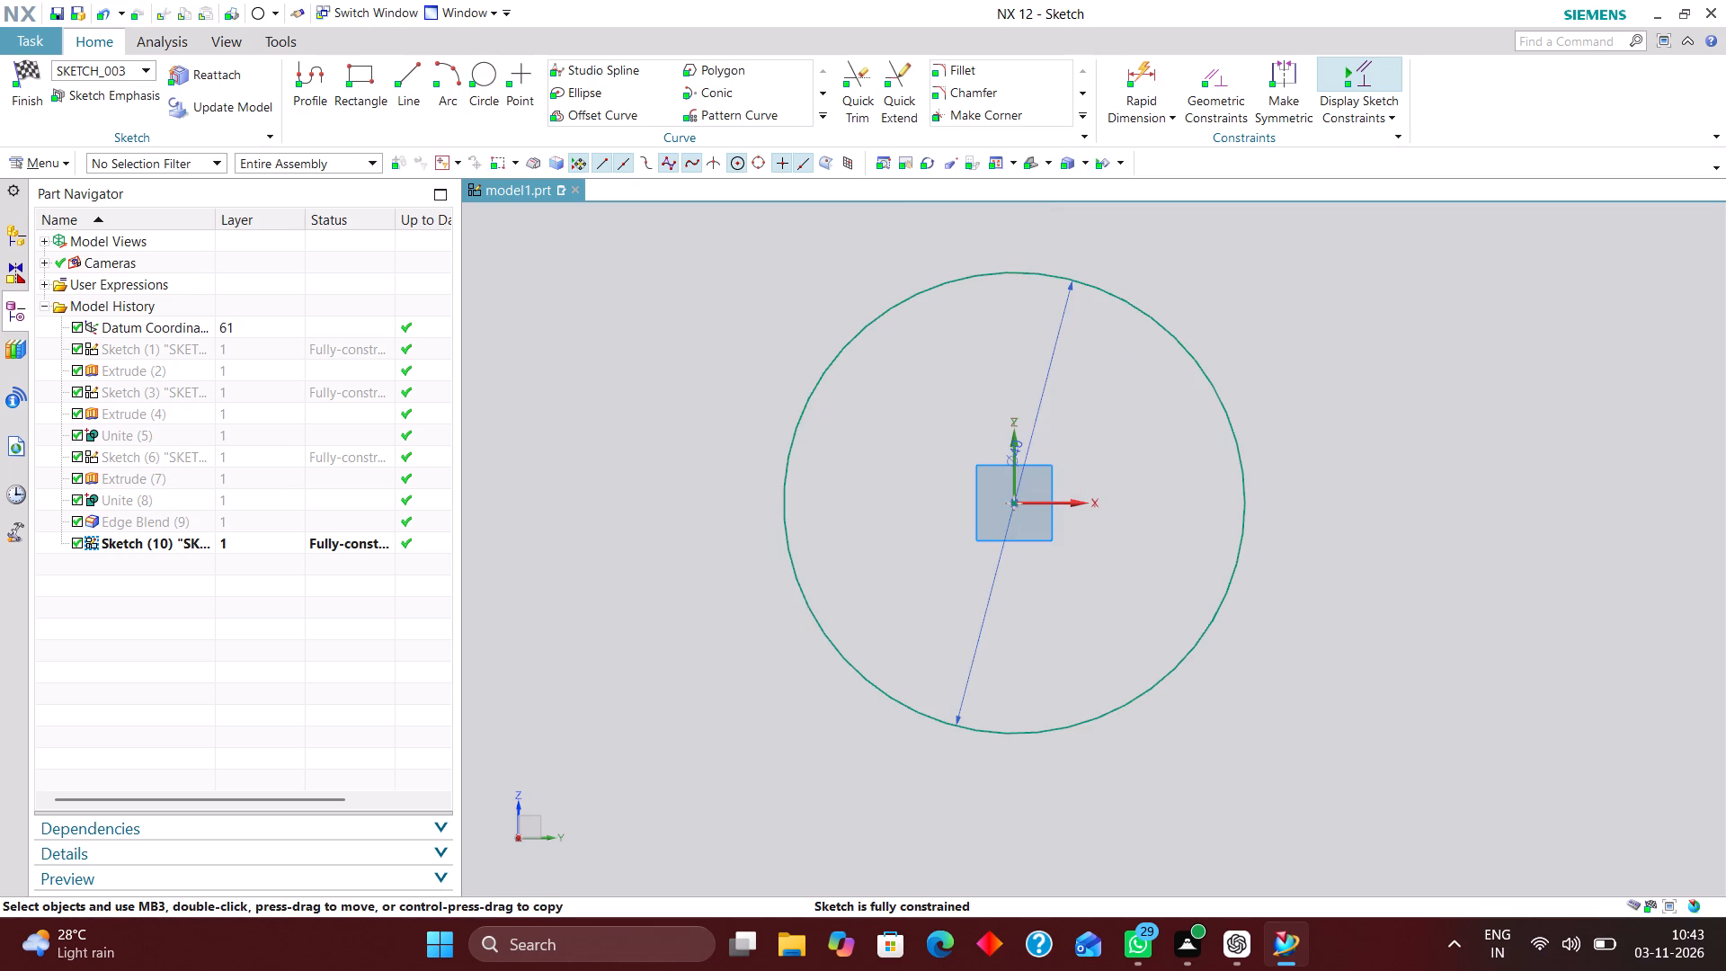
Sketch a 31 mm diameter circle concentric with the 40 mm circle, centred on the sketch origin.
scroll(710, 334, down, 2)
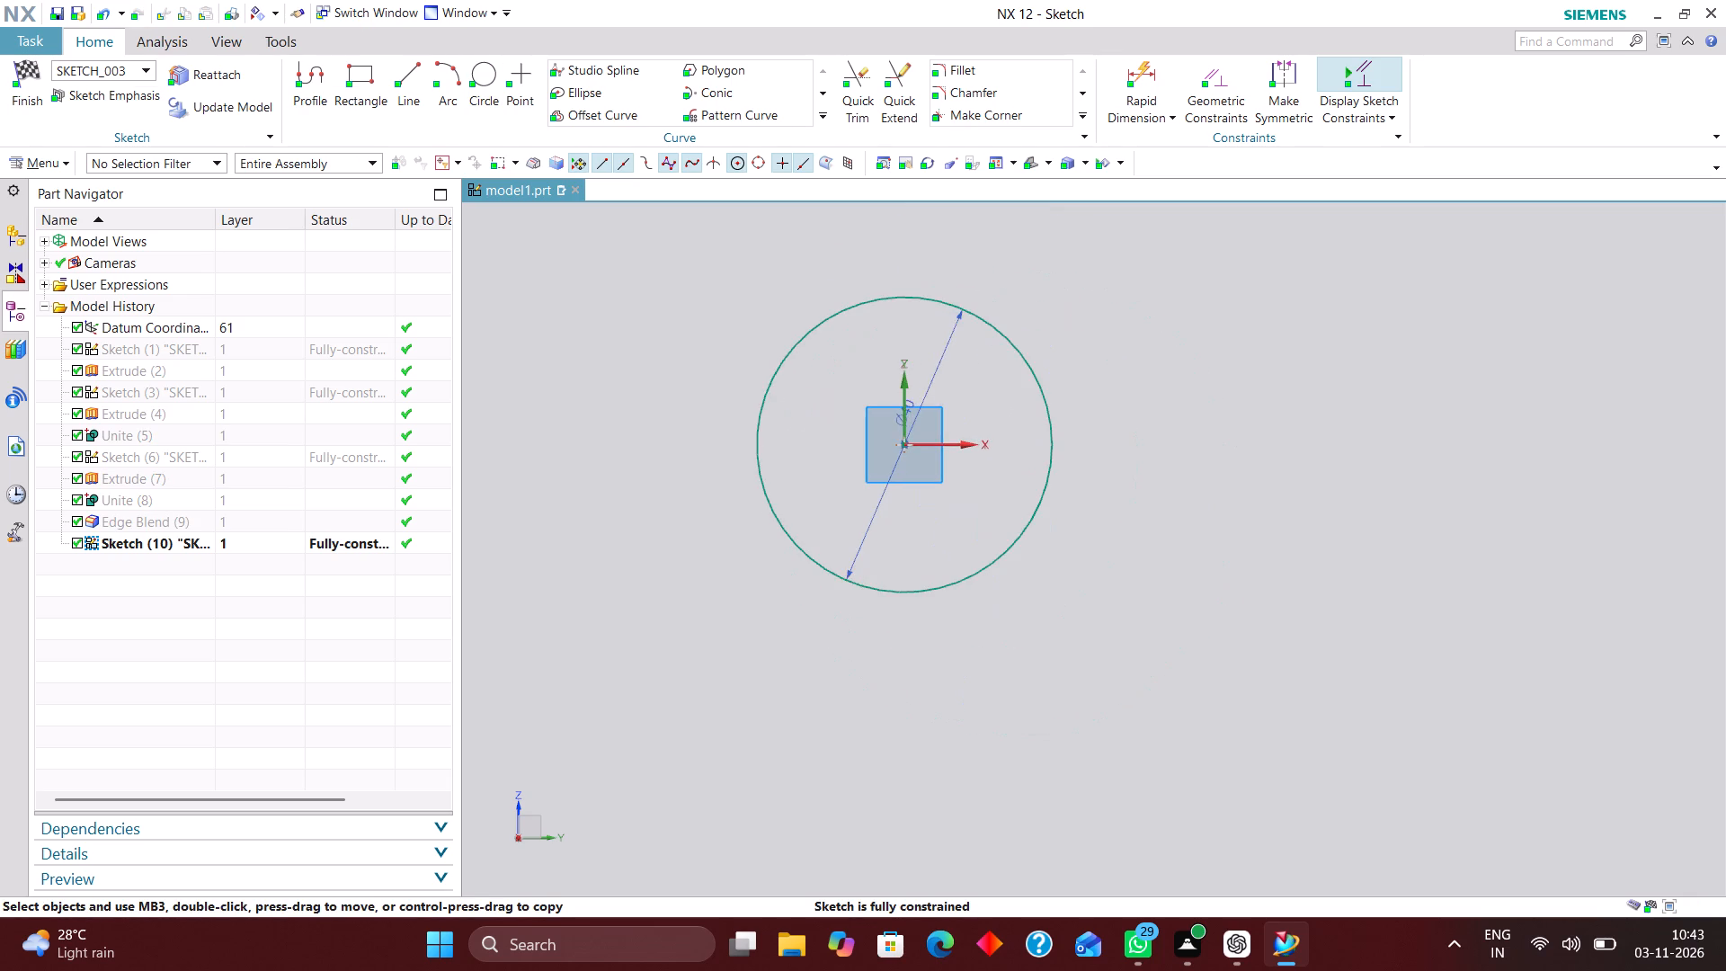
scroll(638, 279, up, 1)
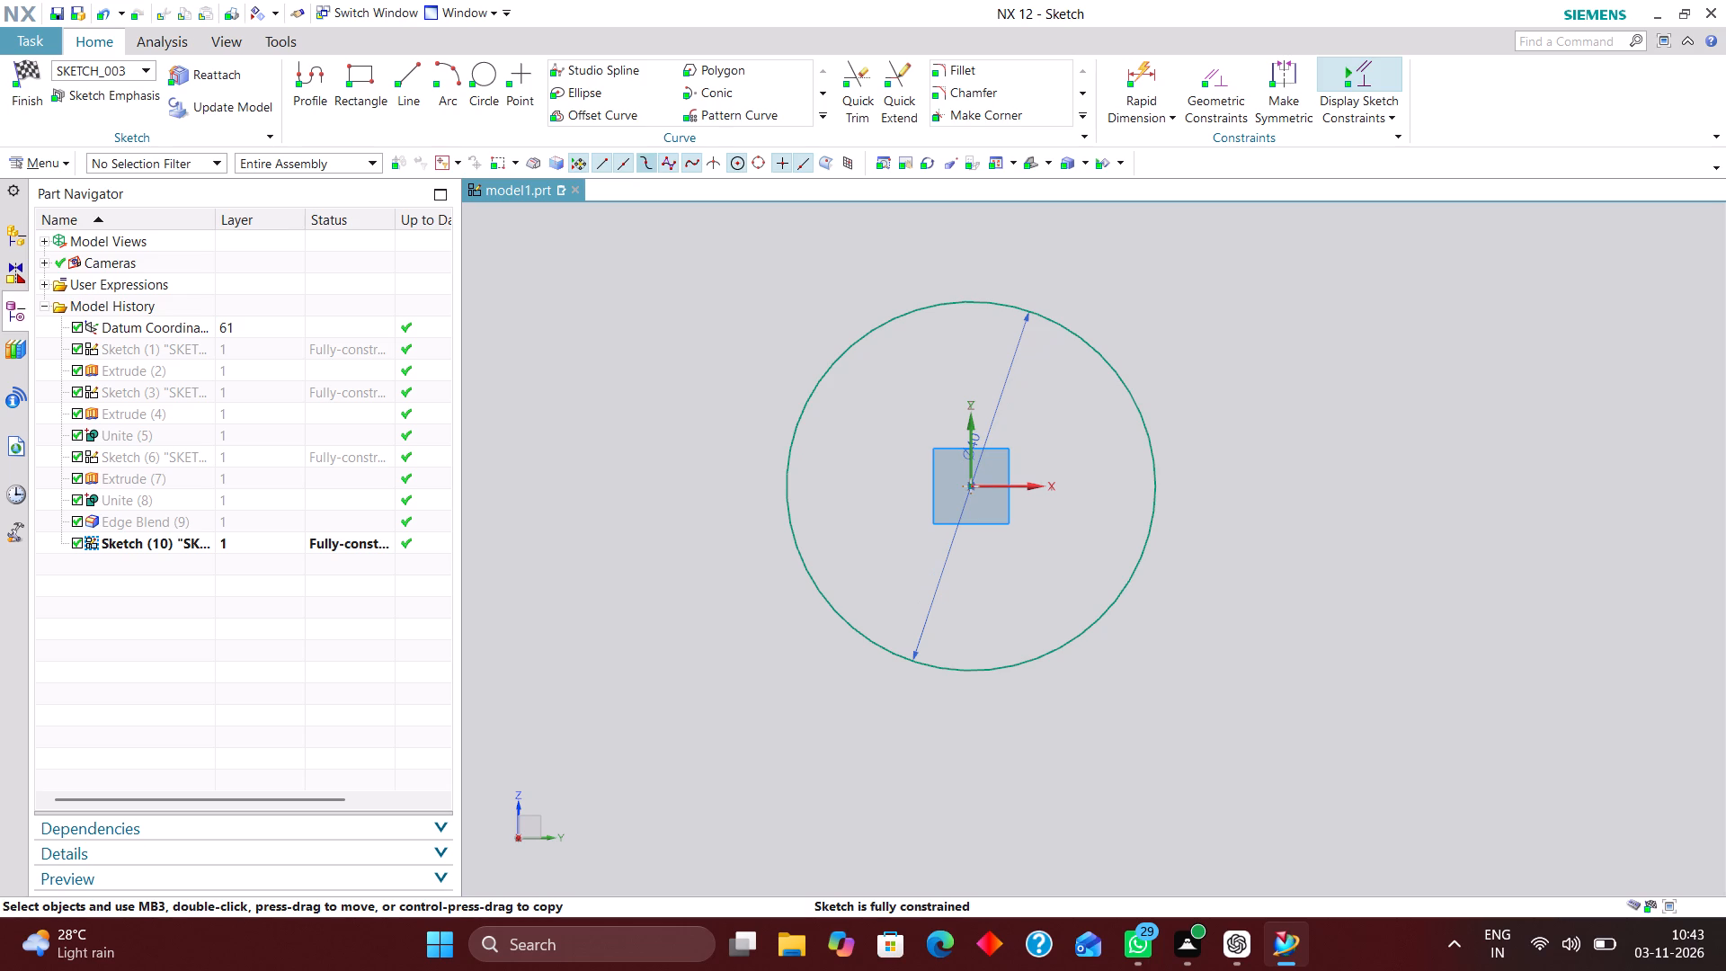
scroll(1248, 485, down, 1)
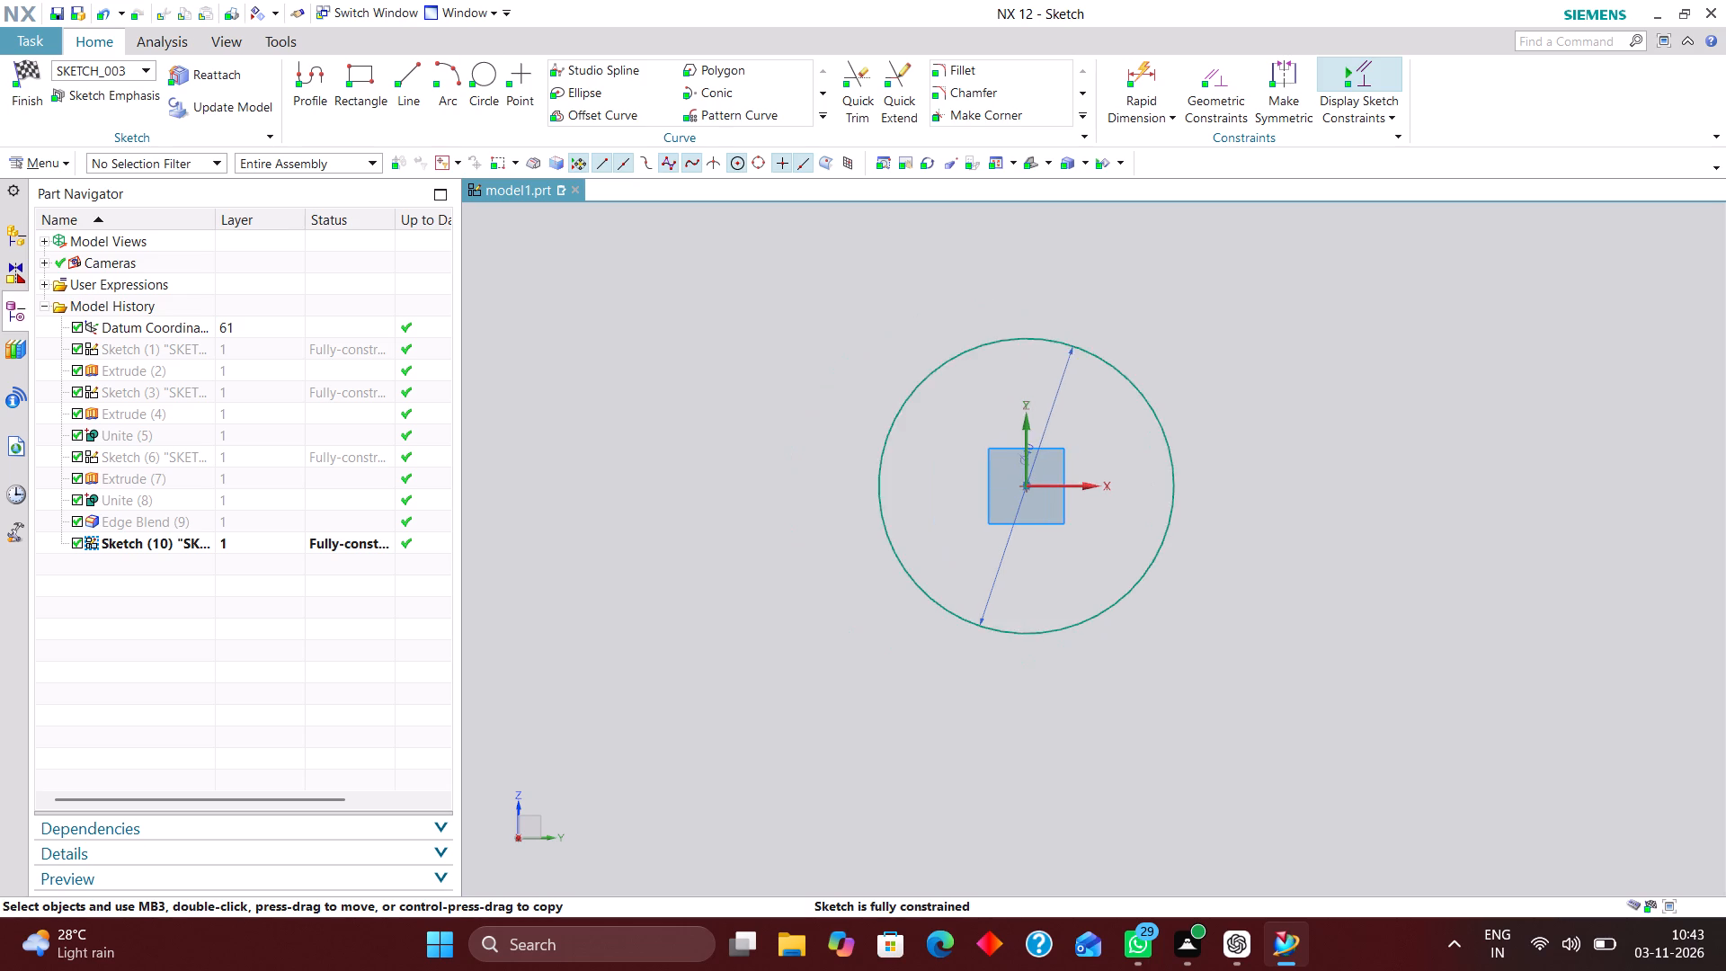
scroll(1237, 486, down, 1)
scroll(1186, 482, up, 1)
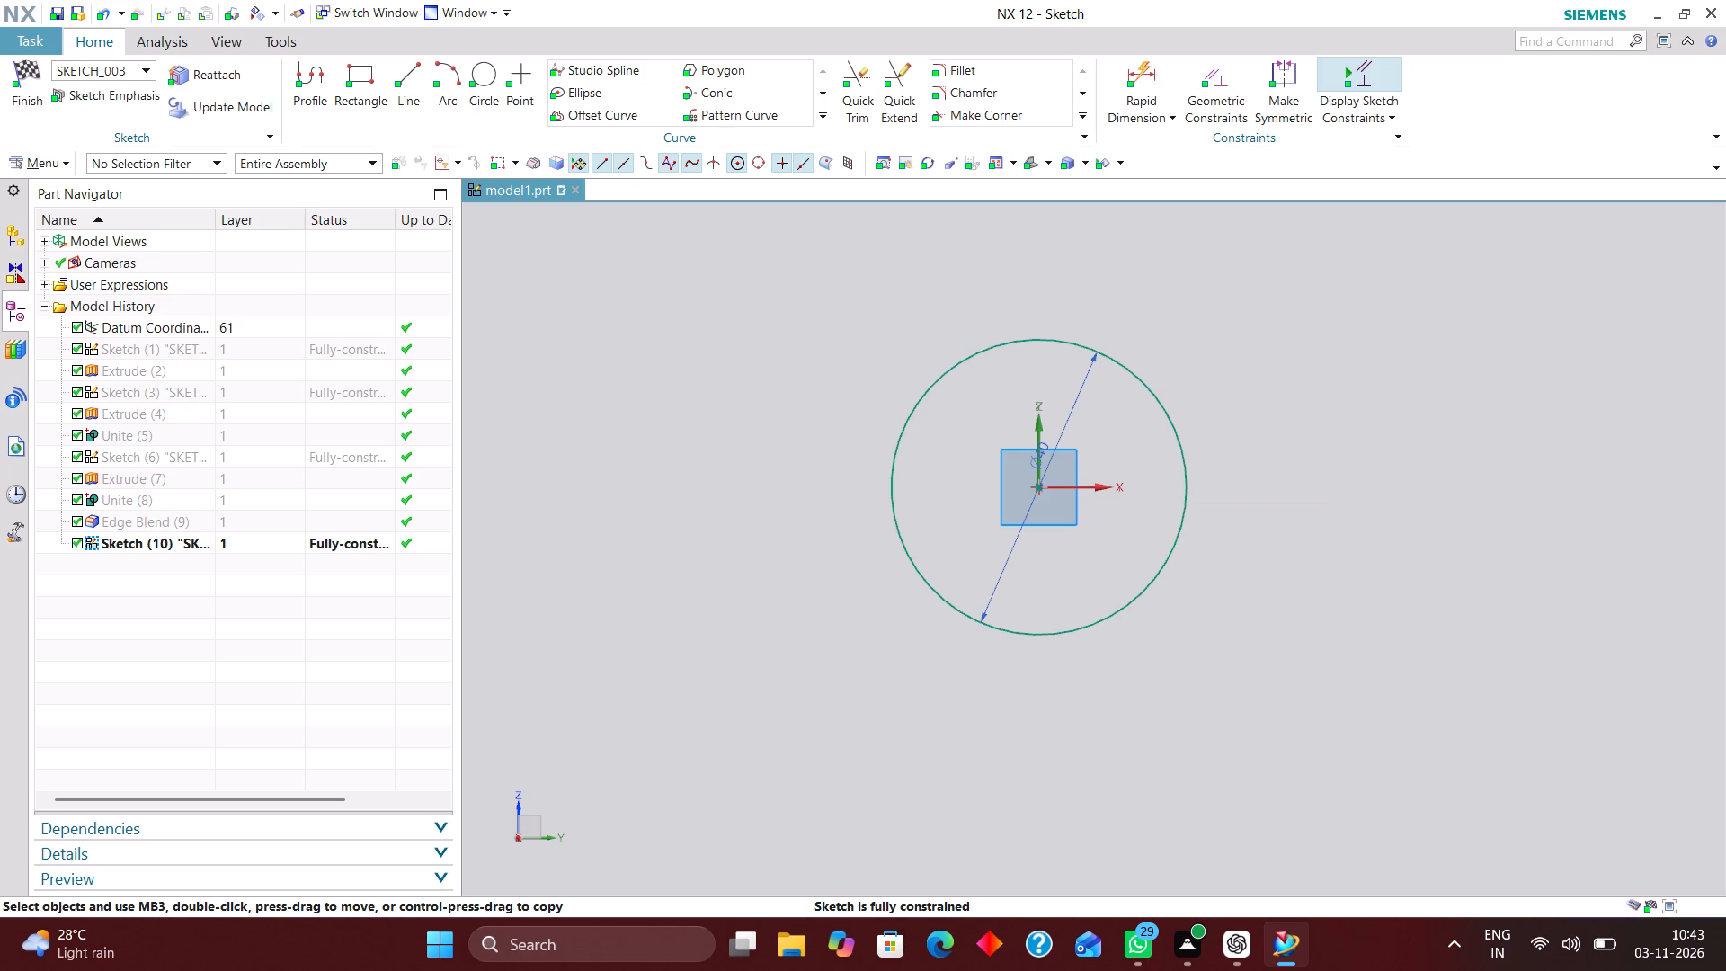
click(485, 75)
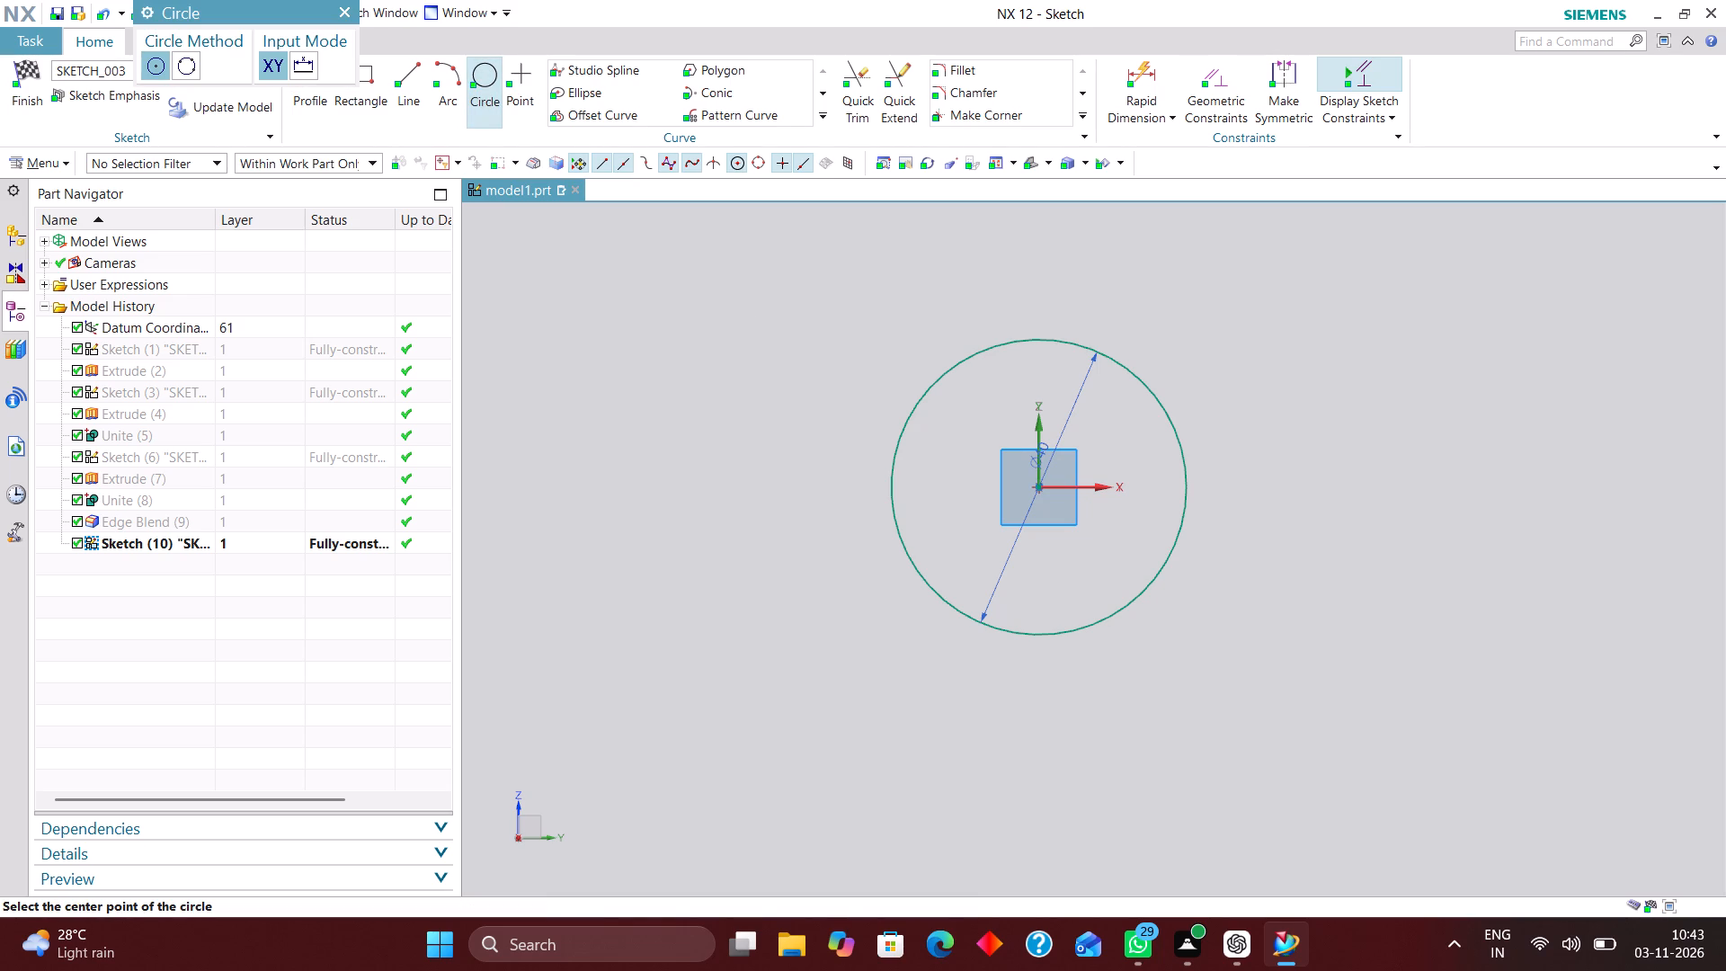
click(1037, 486)
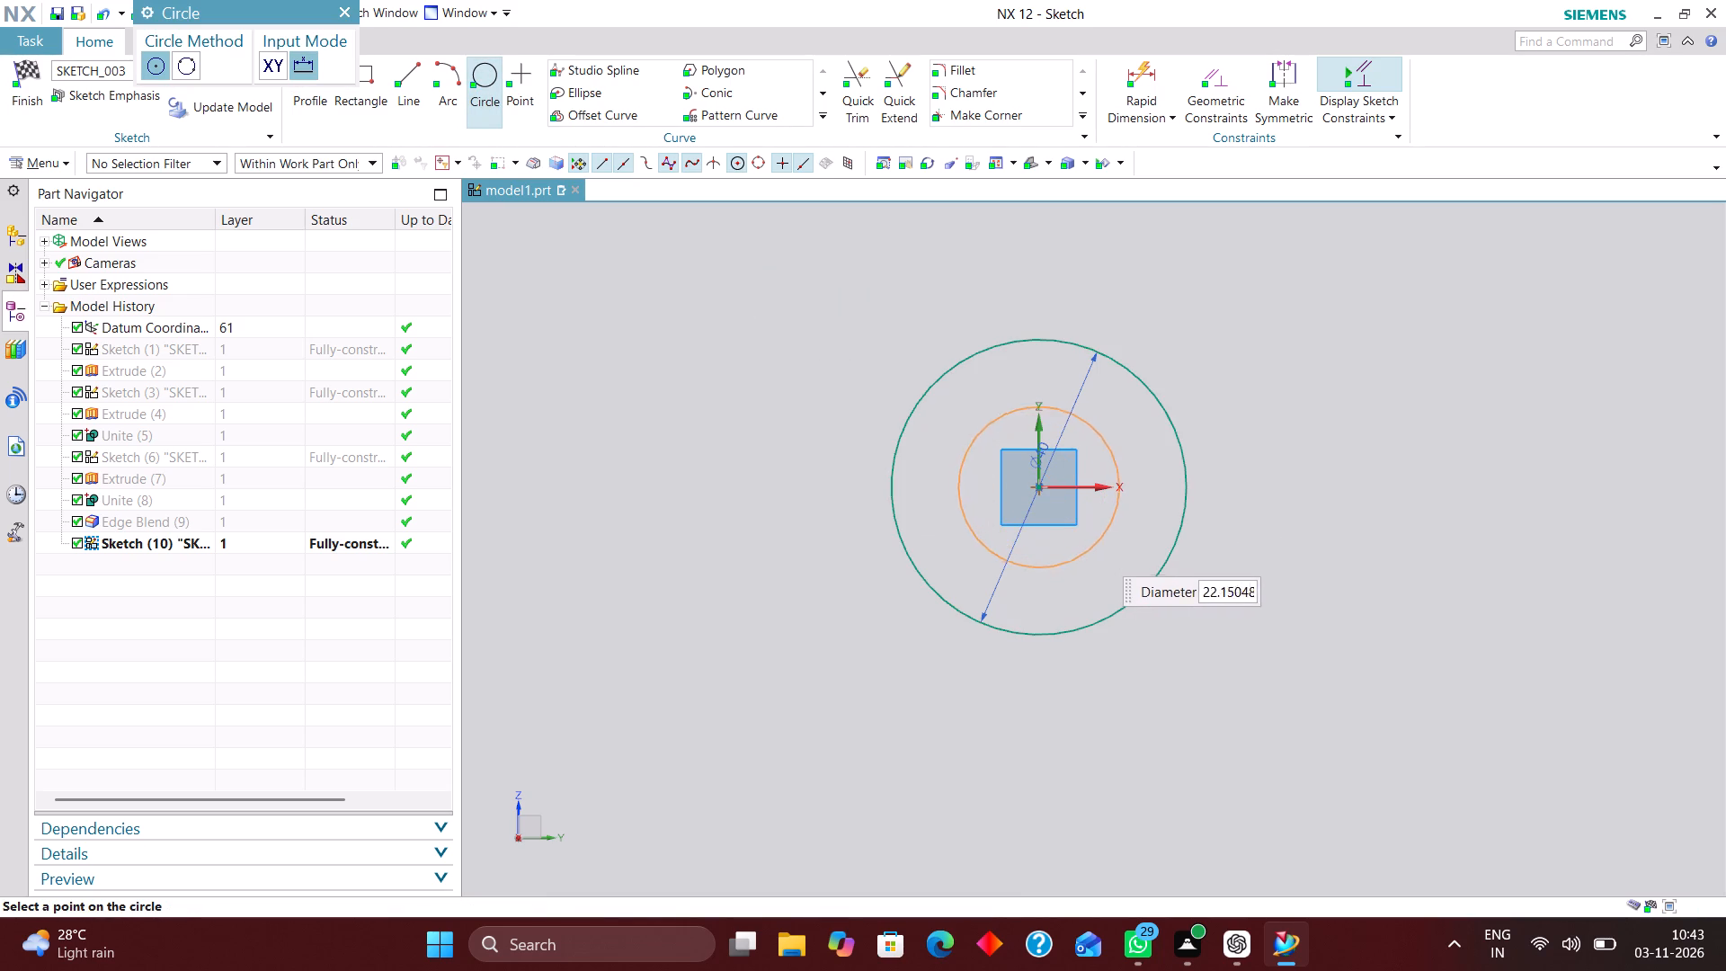
text(31)
key(Return)
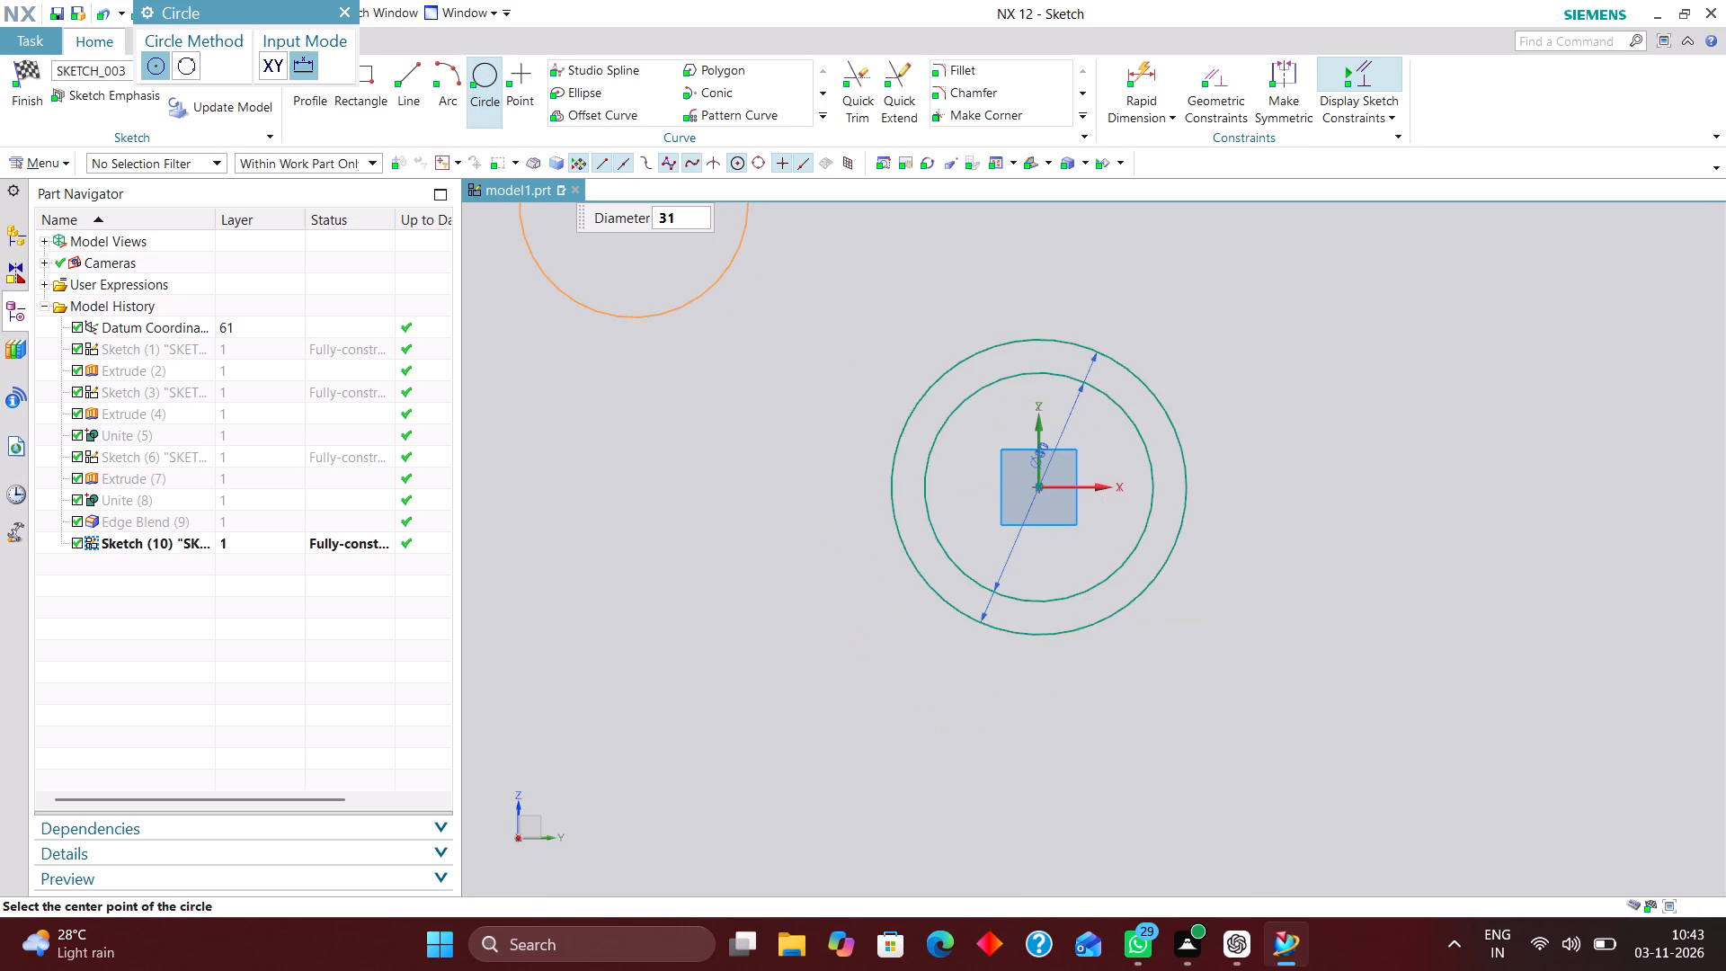
click(349, 16)
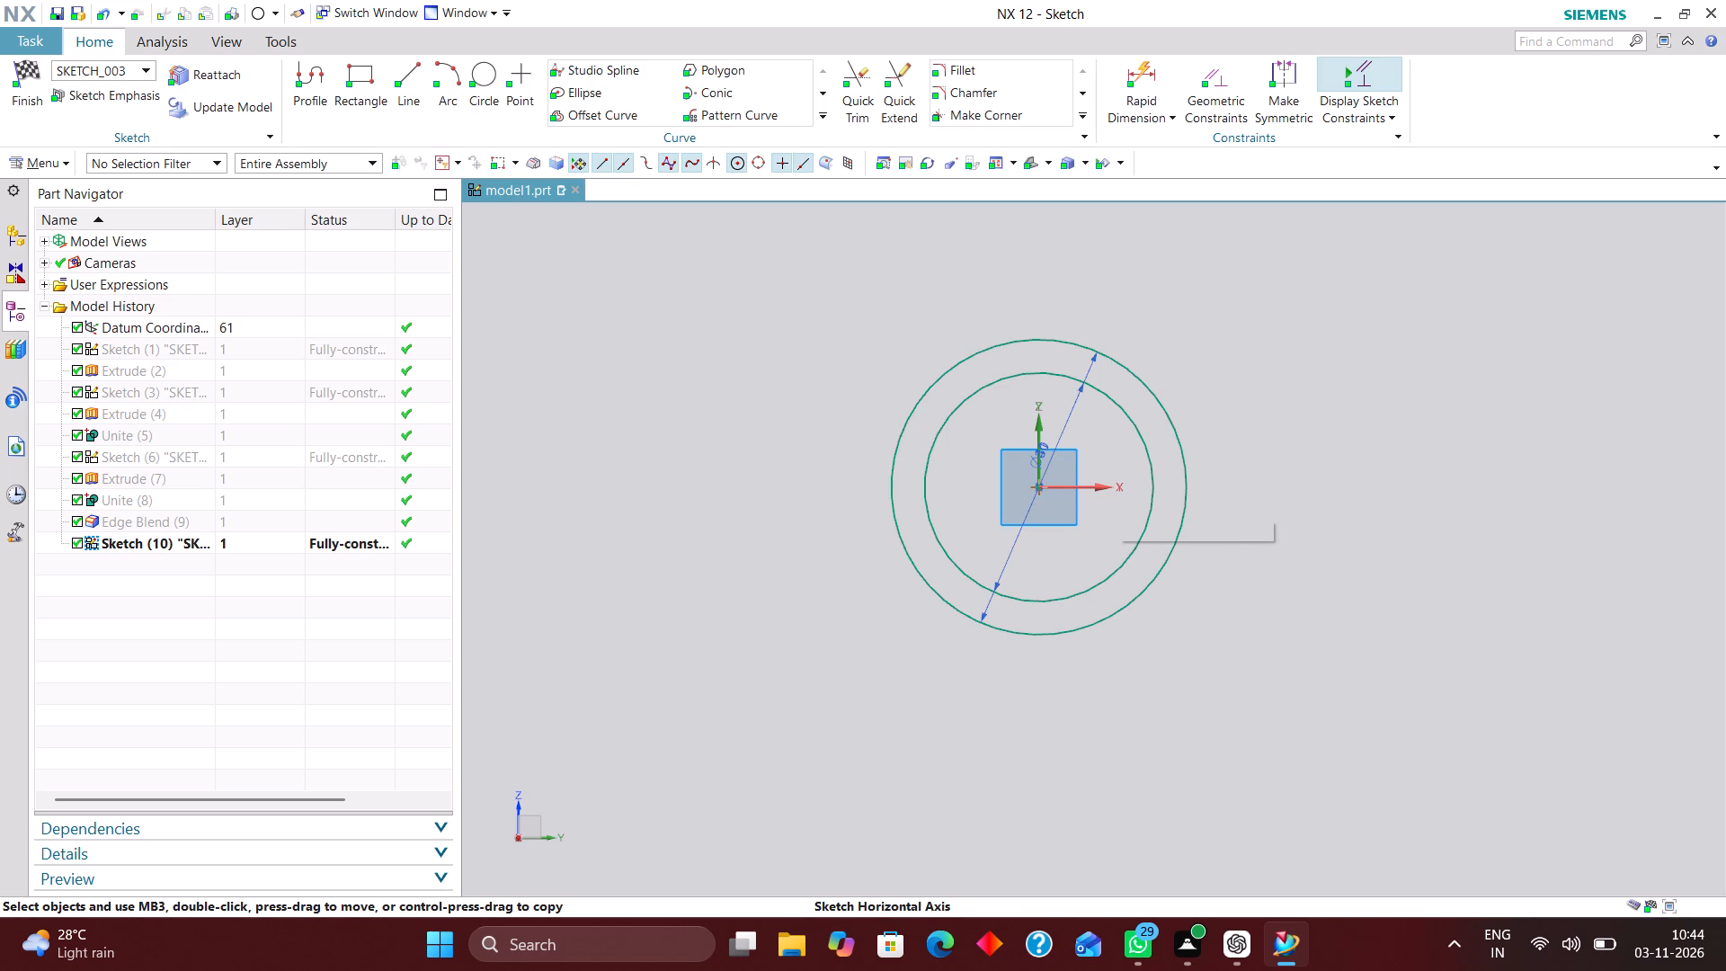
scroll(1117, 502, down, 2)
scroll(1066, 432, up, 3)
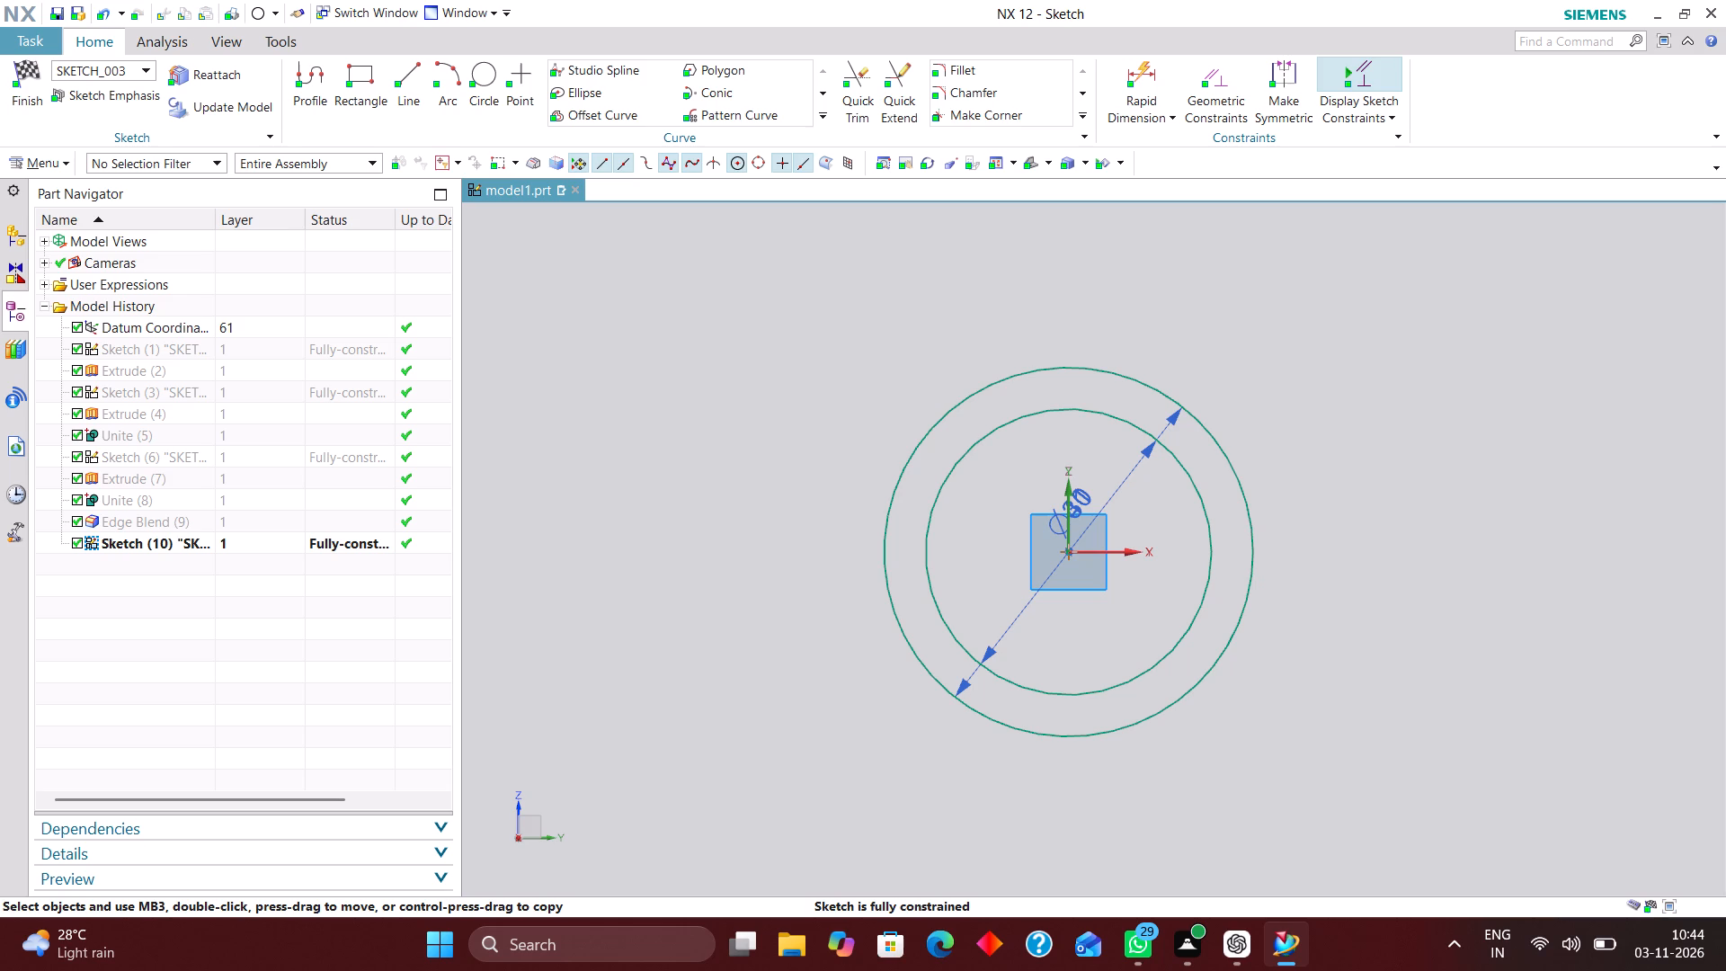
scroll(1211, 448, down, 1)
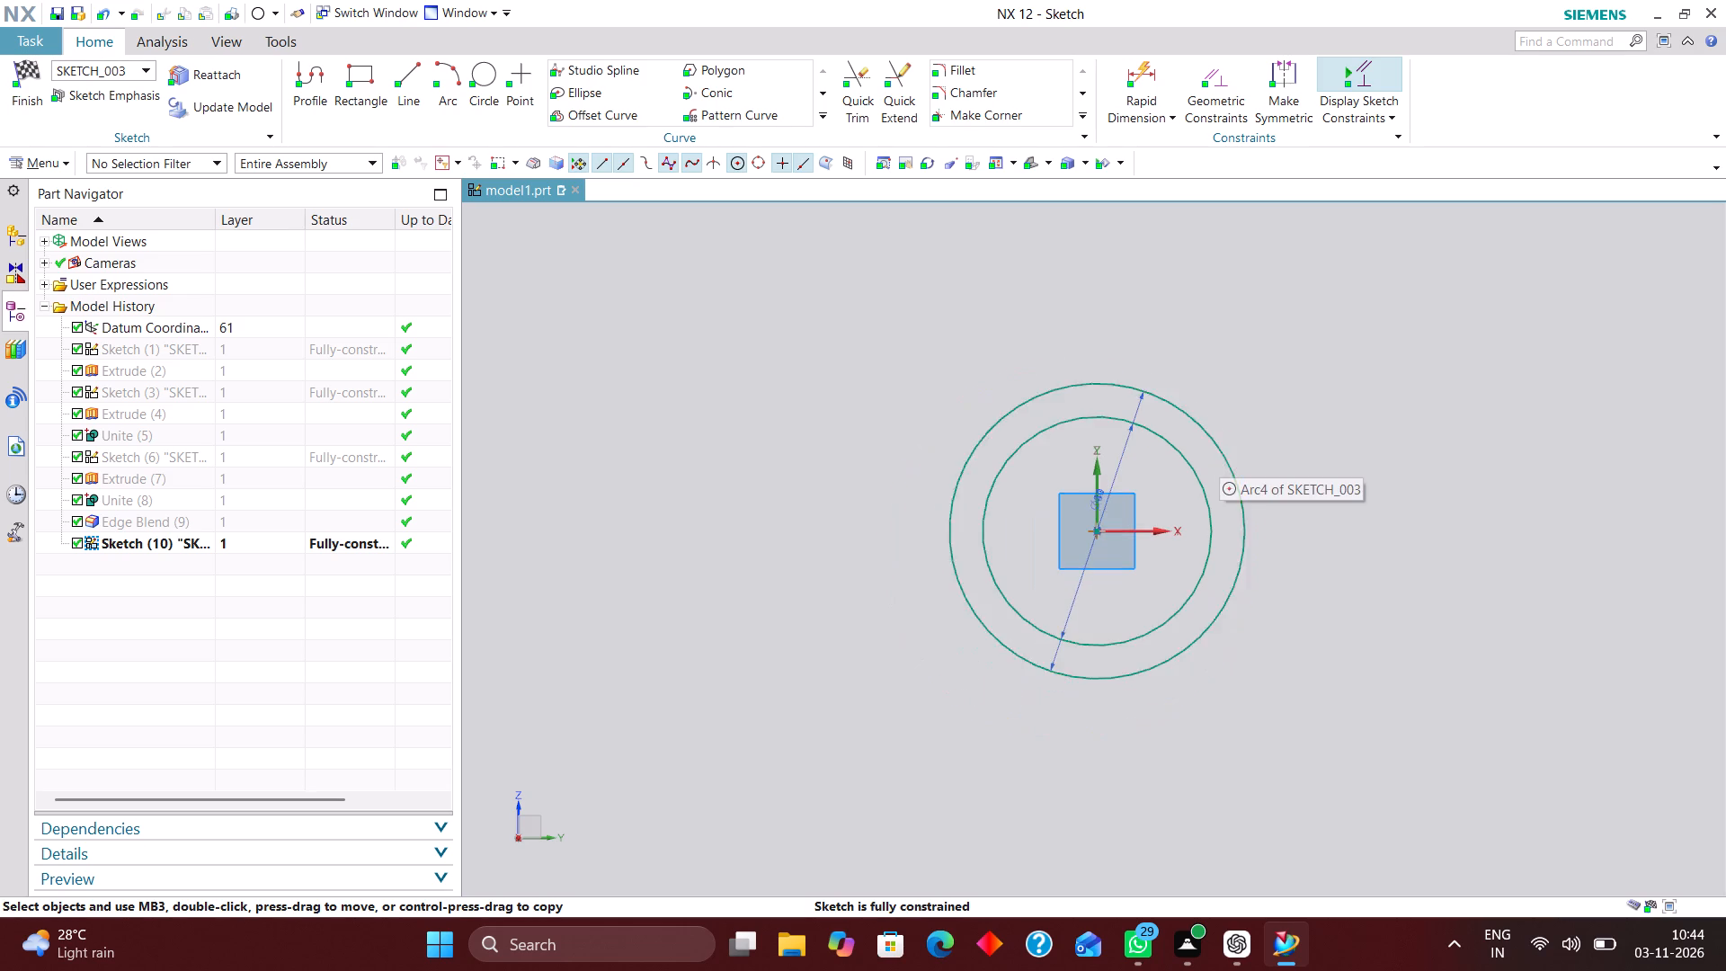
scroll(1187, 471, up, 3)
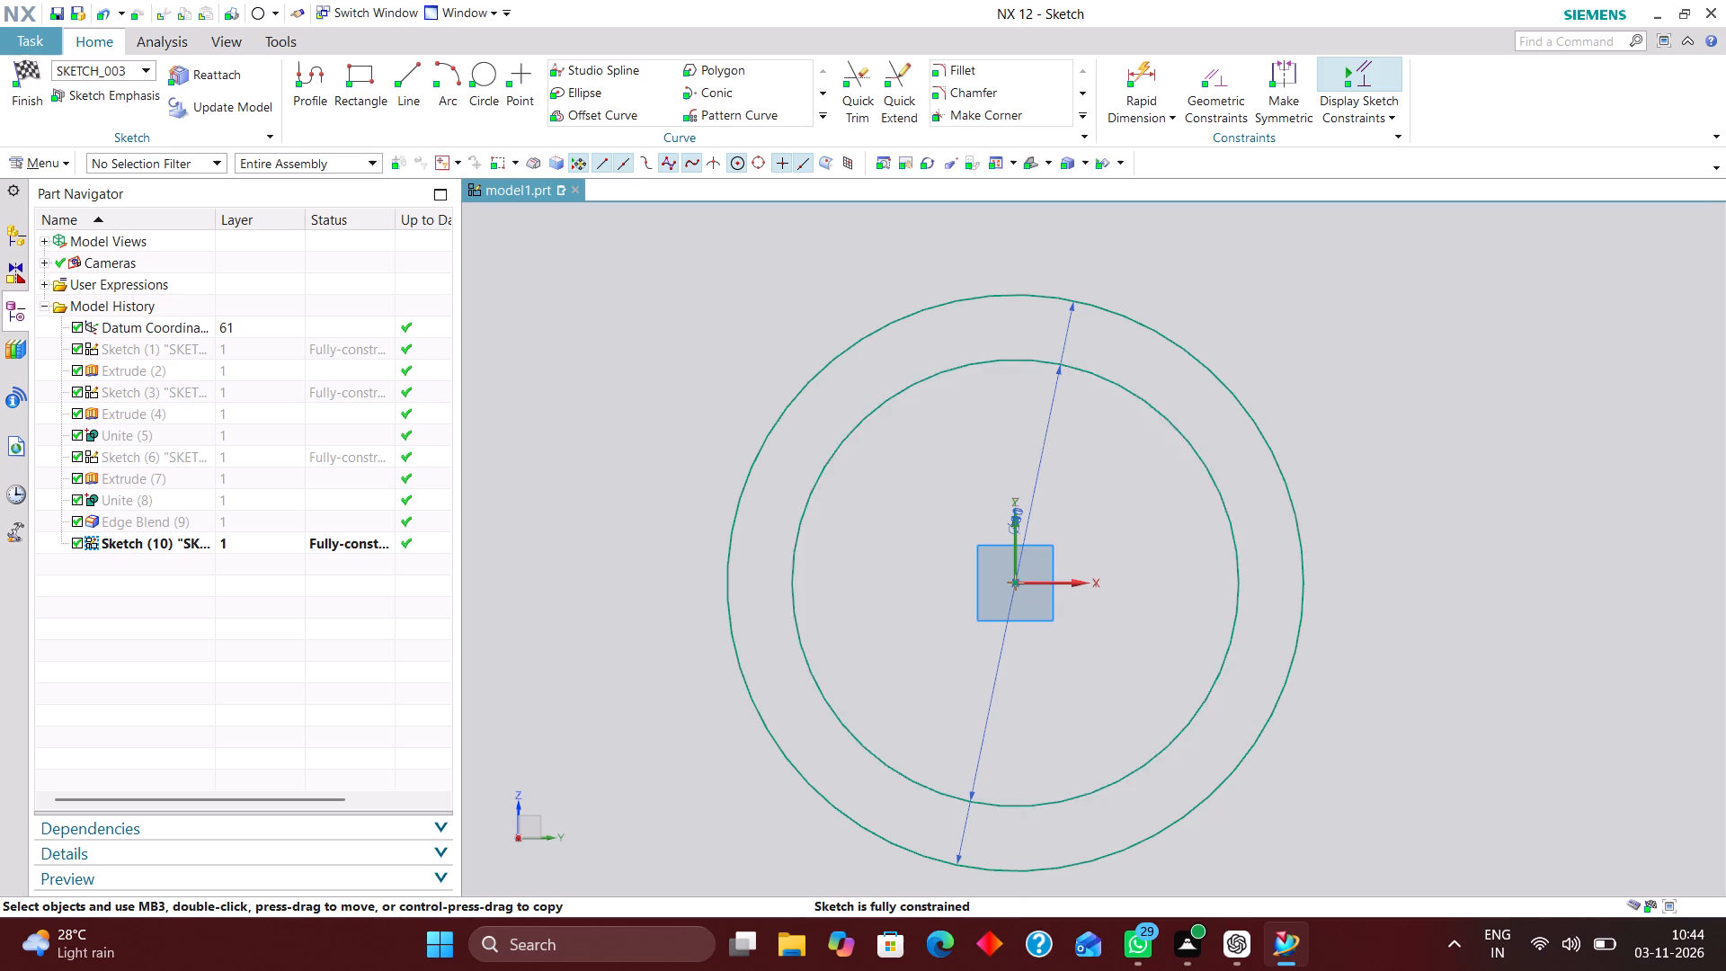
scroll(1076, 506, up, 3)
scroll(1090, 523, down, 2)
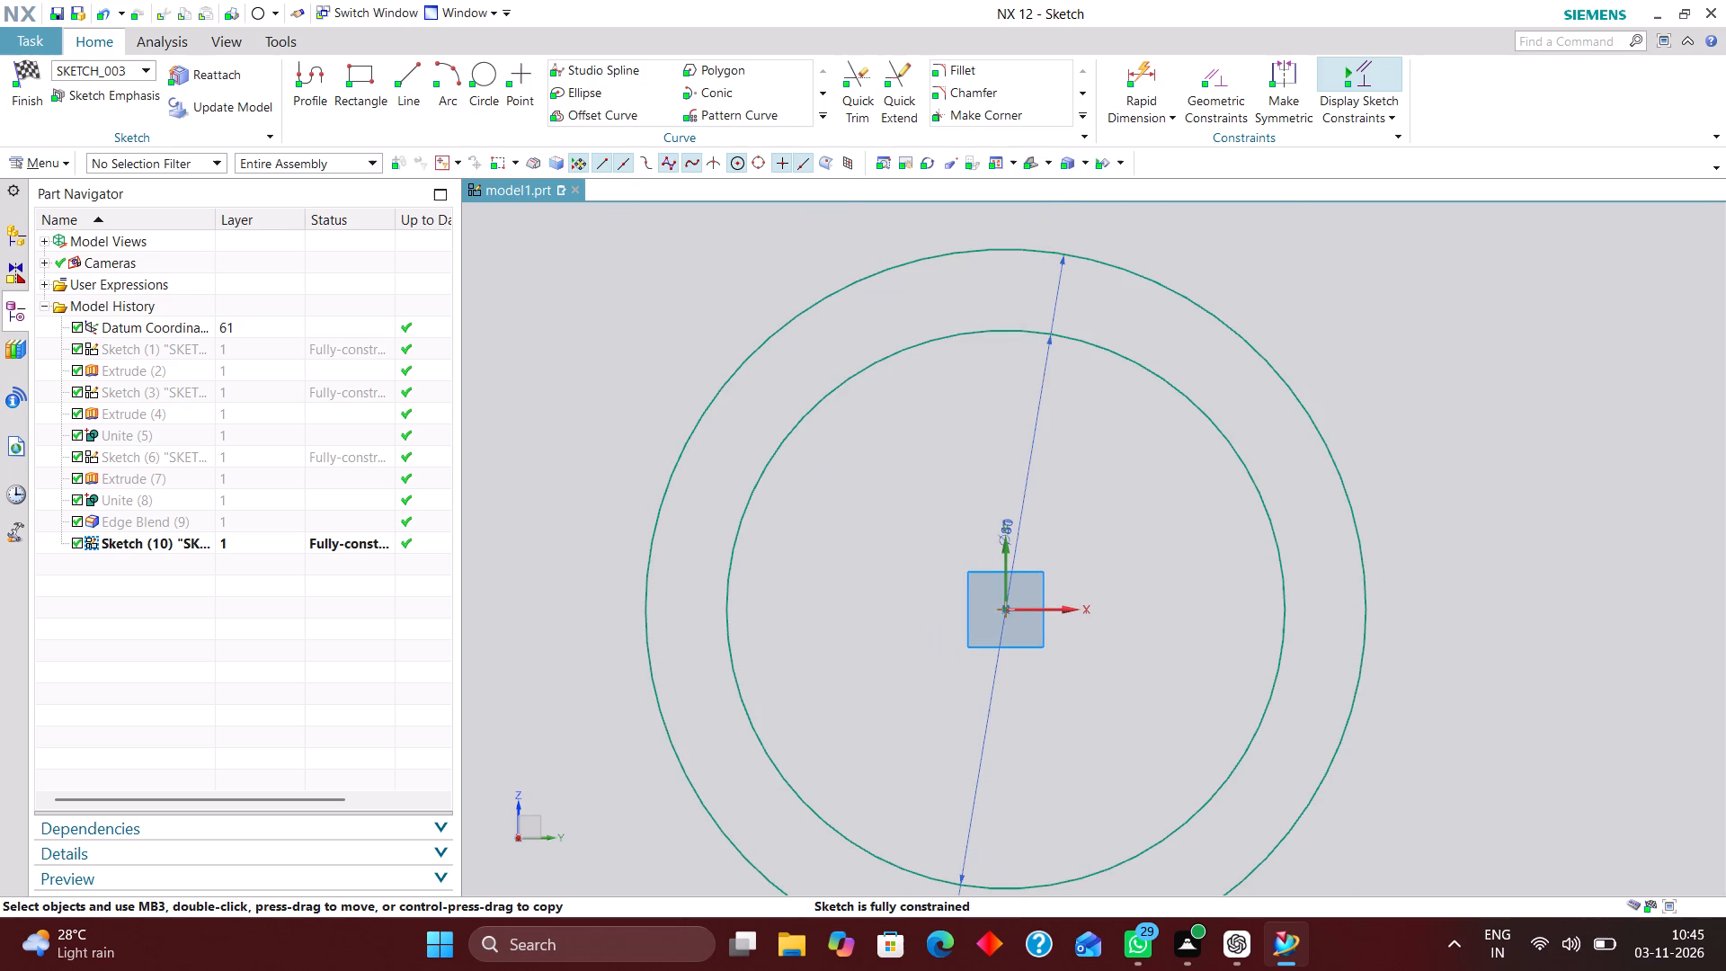
Sketch a three-point arc of about 6.8 mm radius left of the vertical axis, bulging outward and crossing the 31 mm circle.
scroll(1091, 567, down, 1)
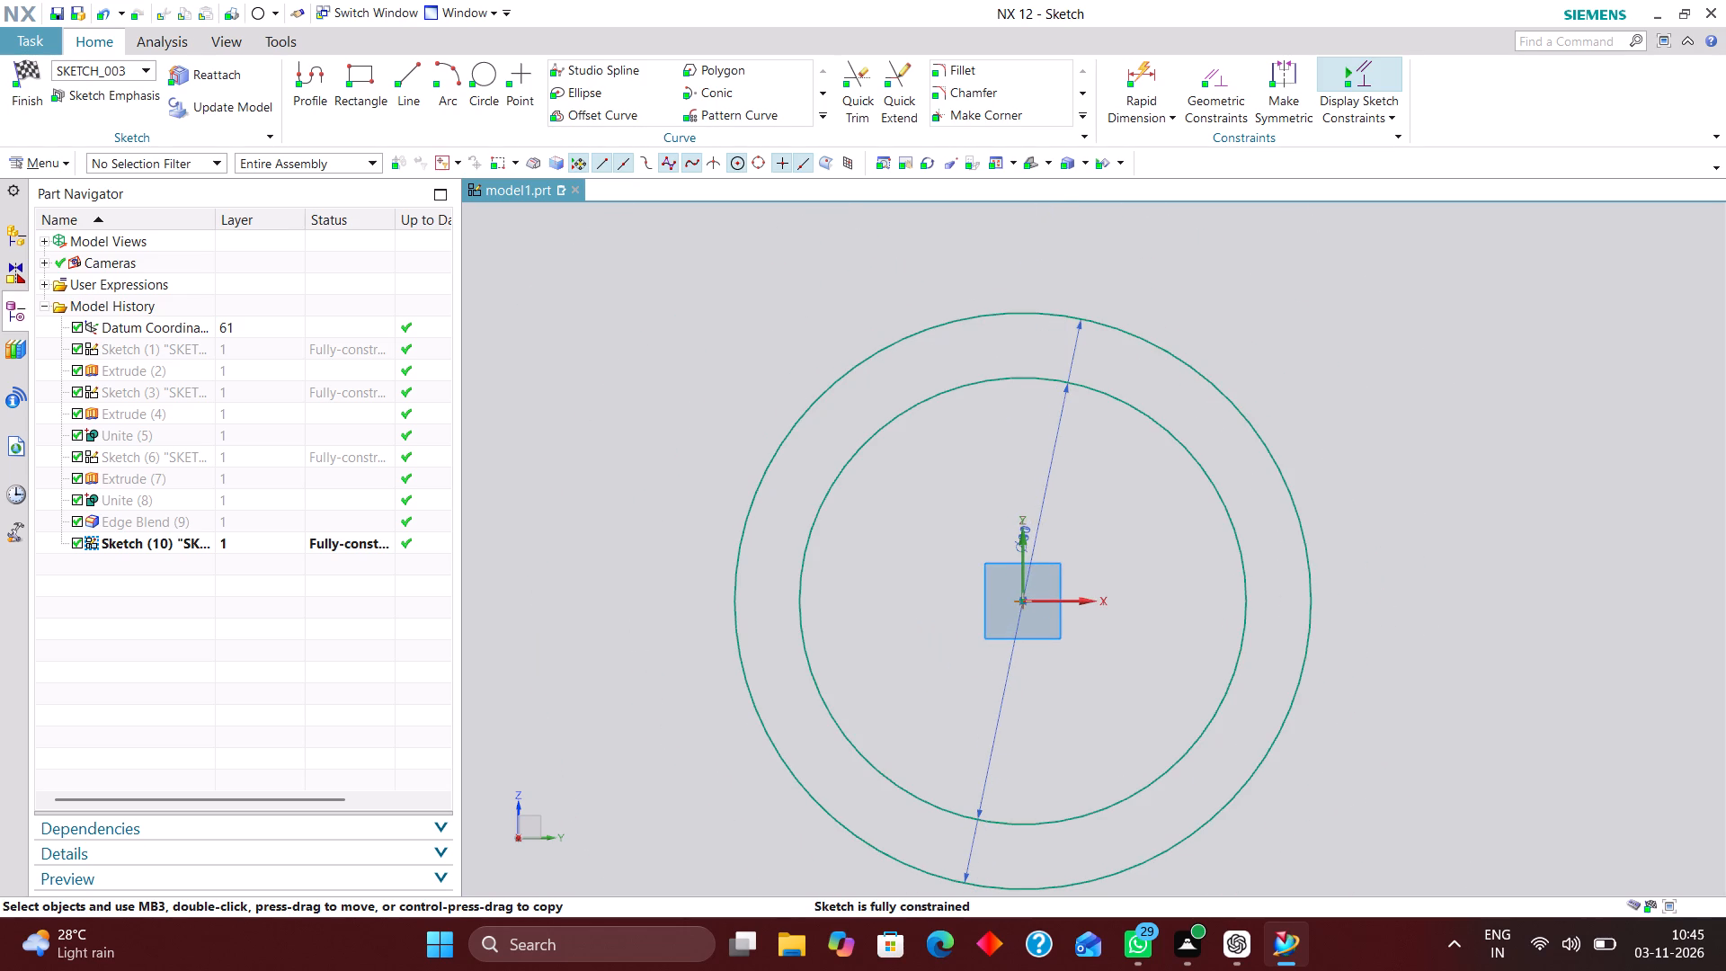
scroll(1092, 566, up, 4)
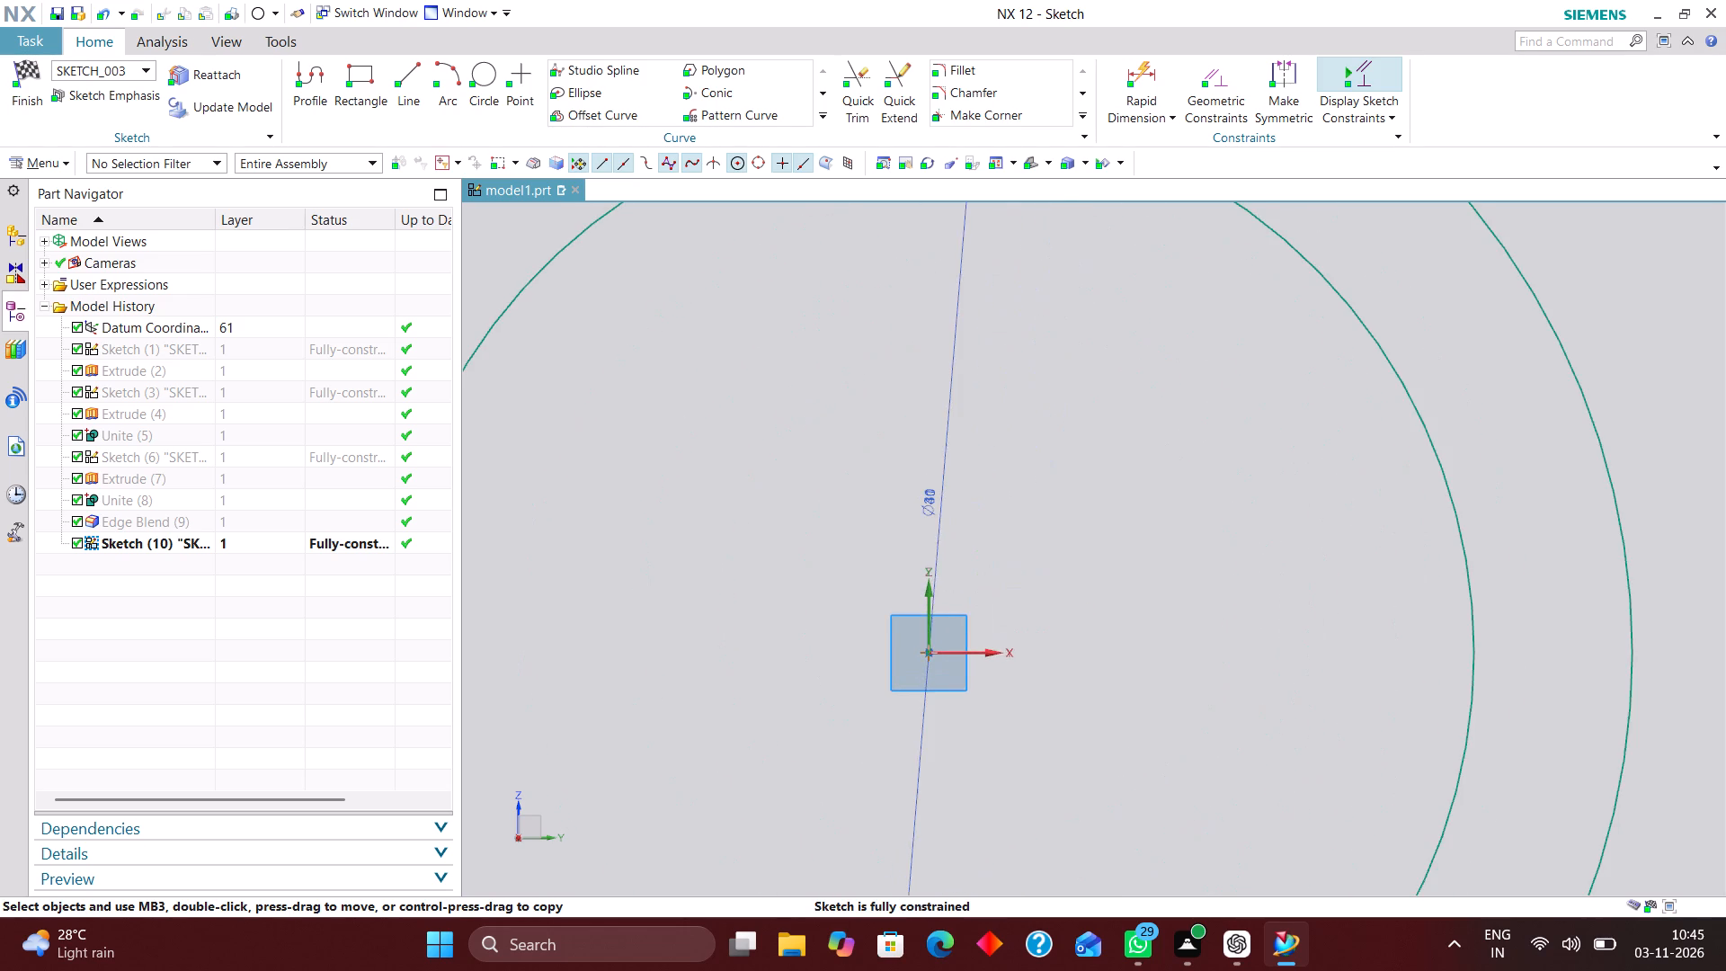
scroll(1081, 567, down, 4)
scroll(1064, 347, up, 2)
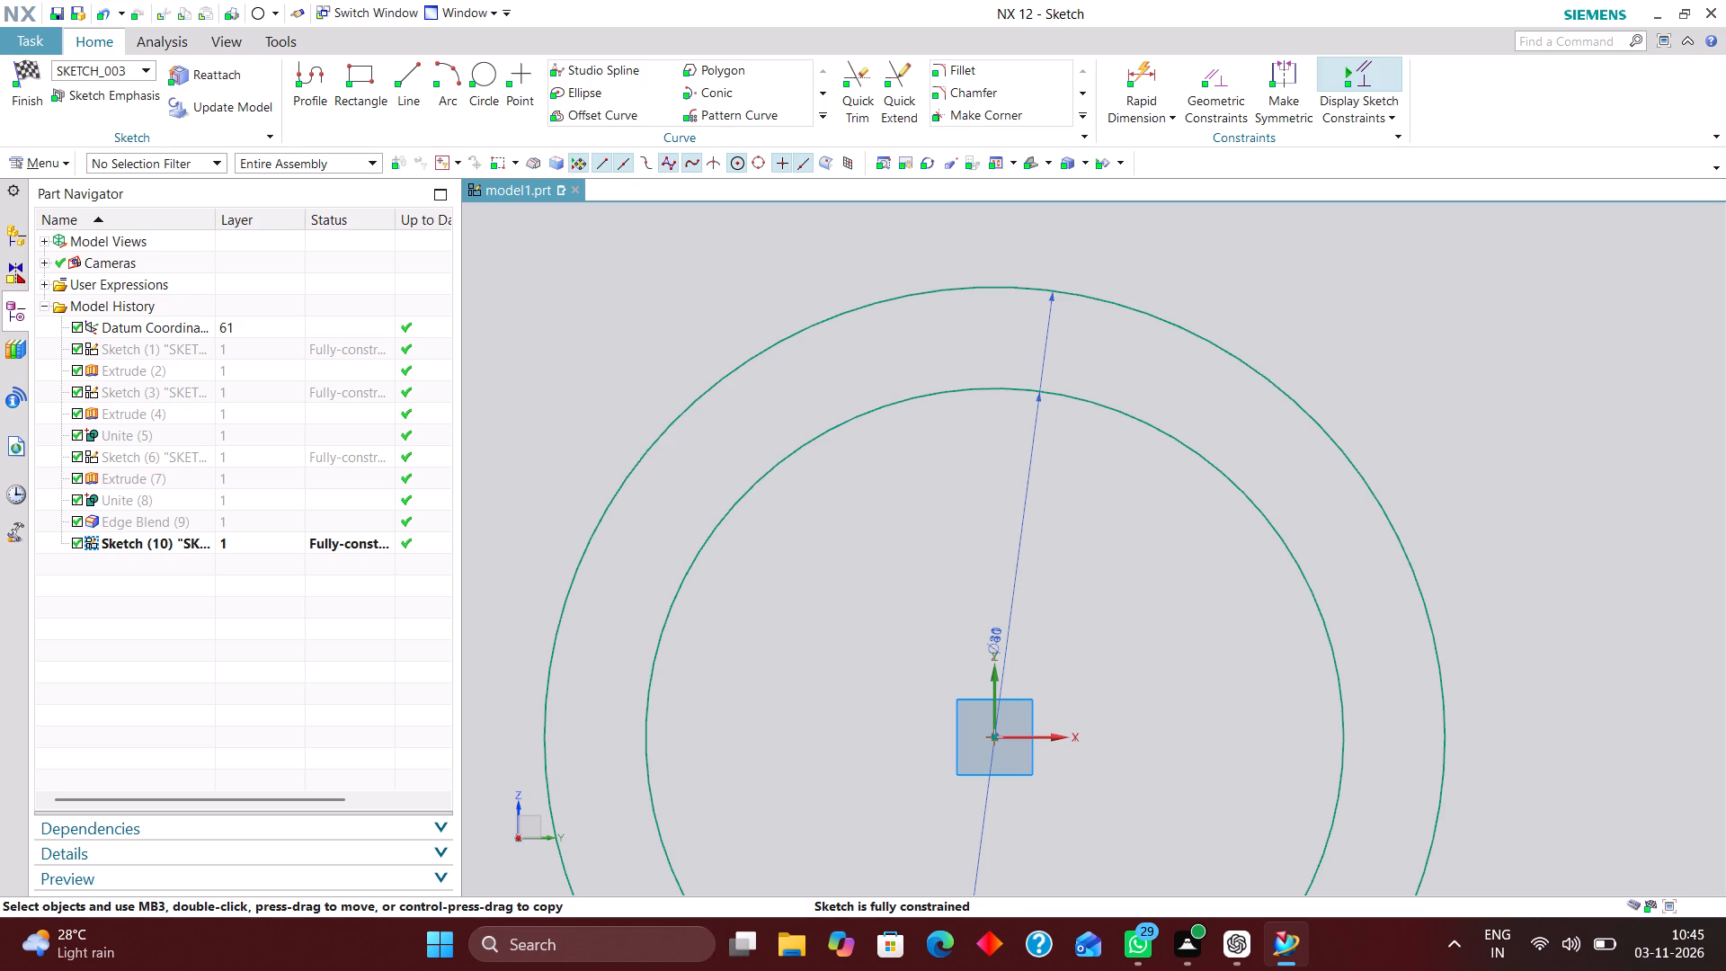
click(448, 67)
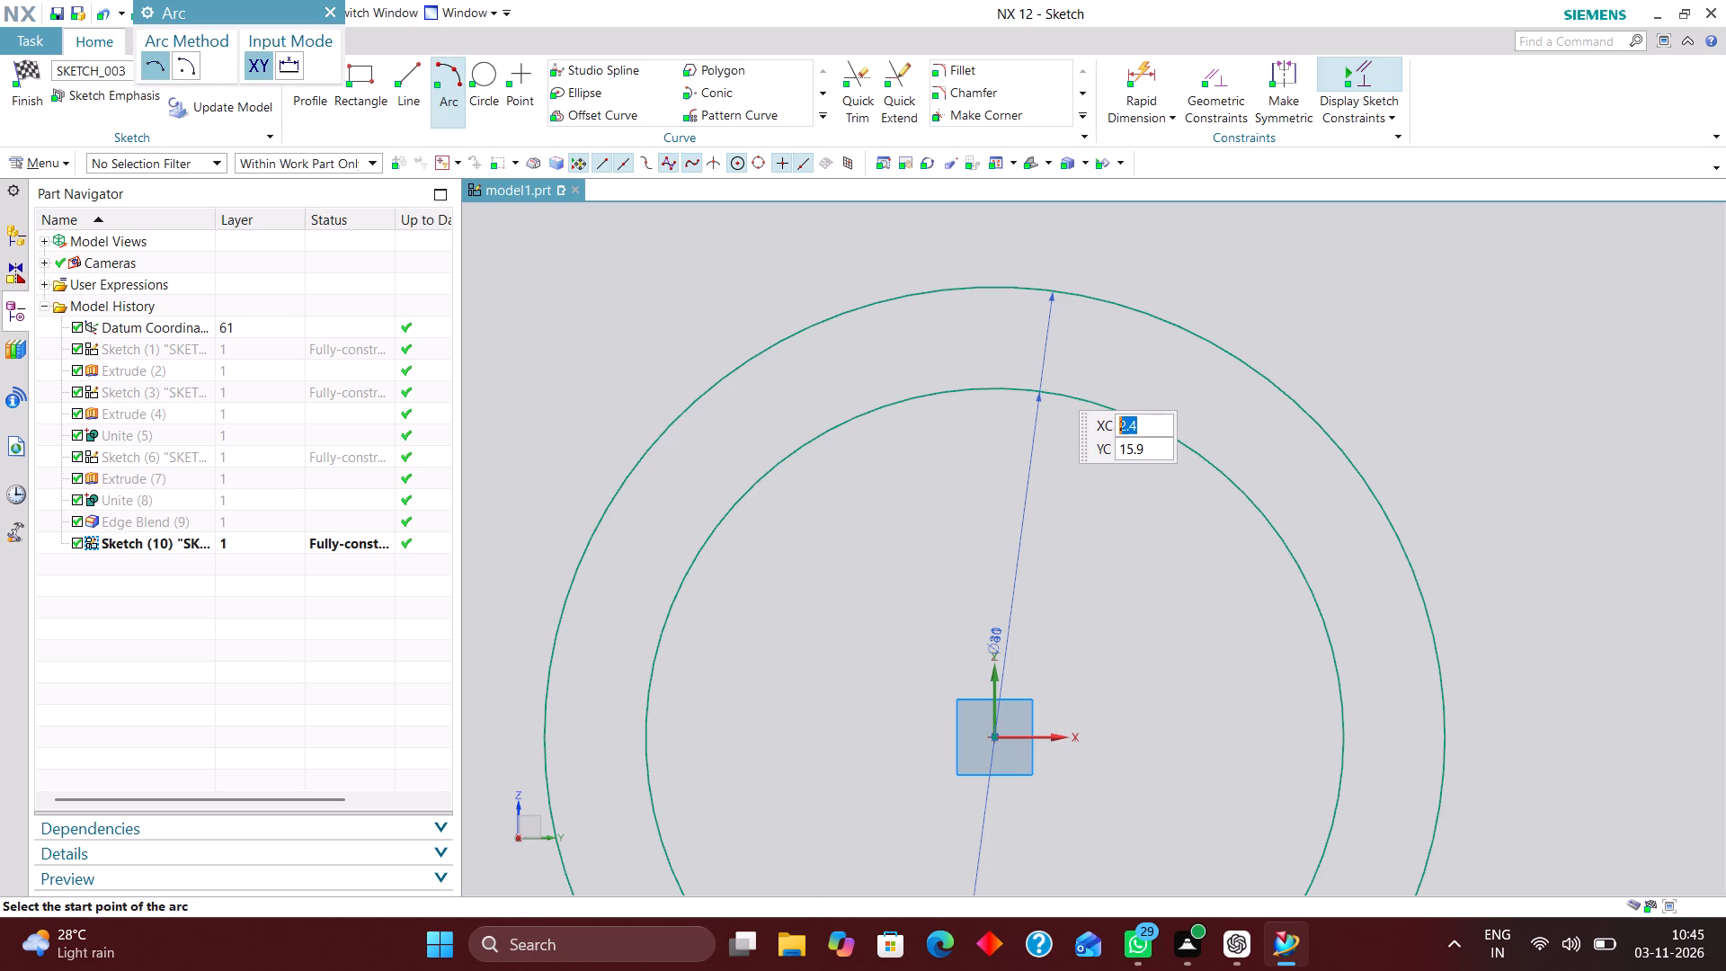
scroll(1046, 380, up, 1)
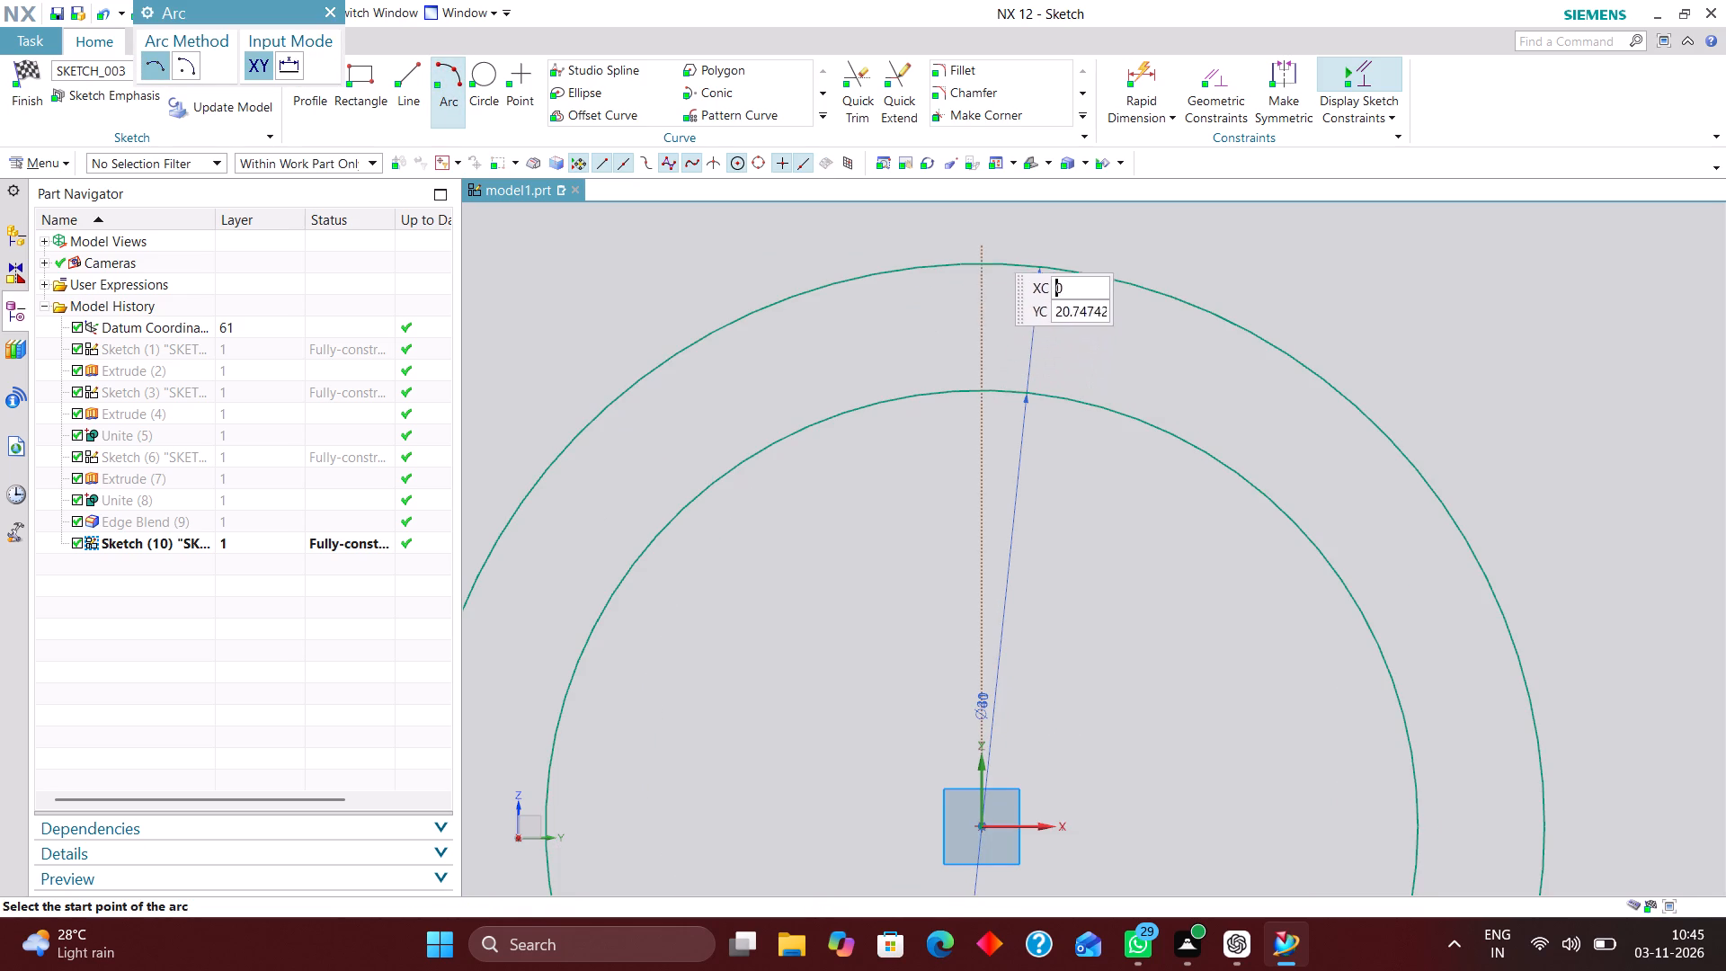
click(942, 288)
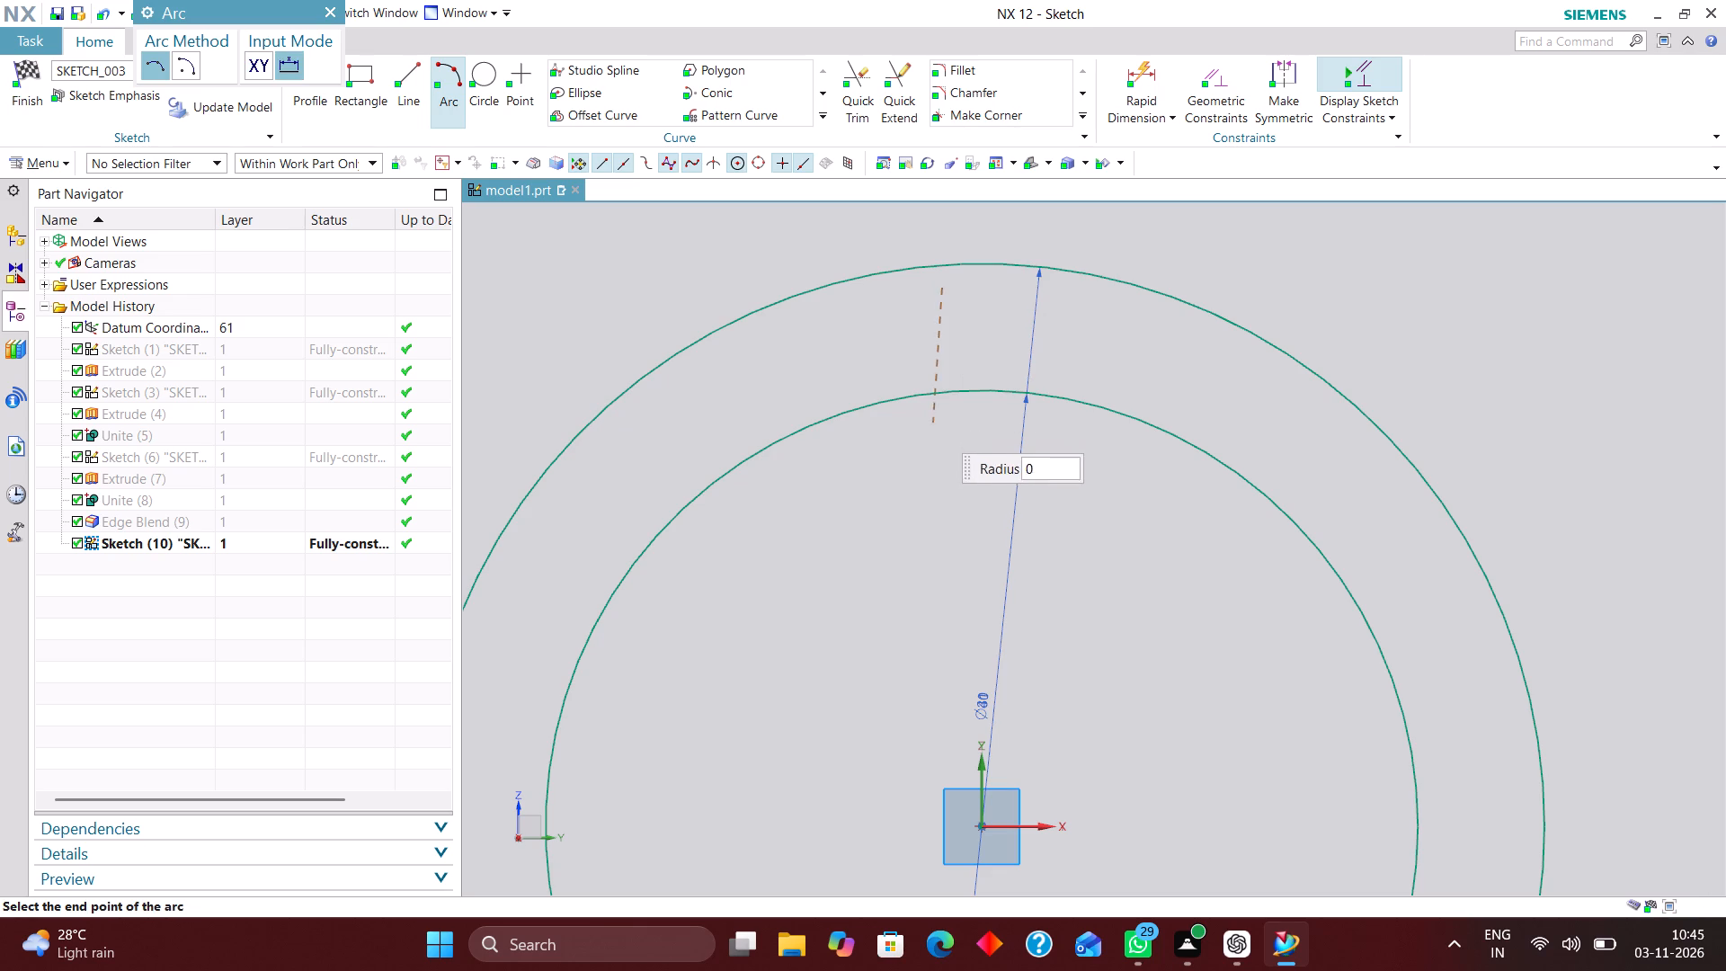
click(931, 426)
click(923, 371)
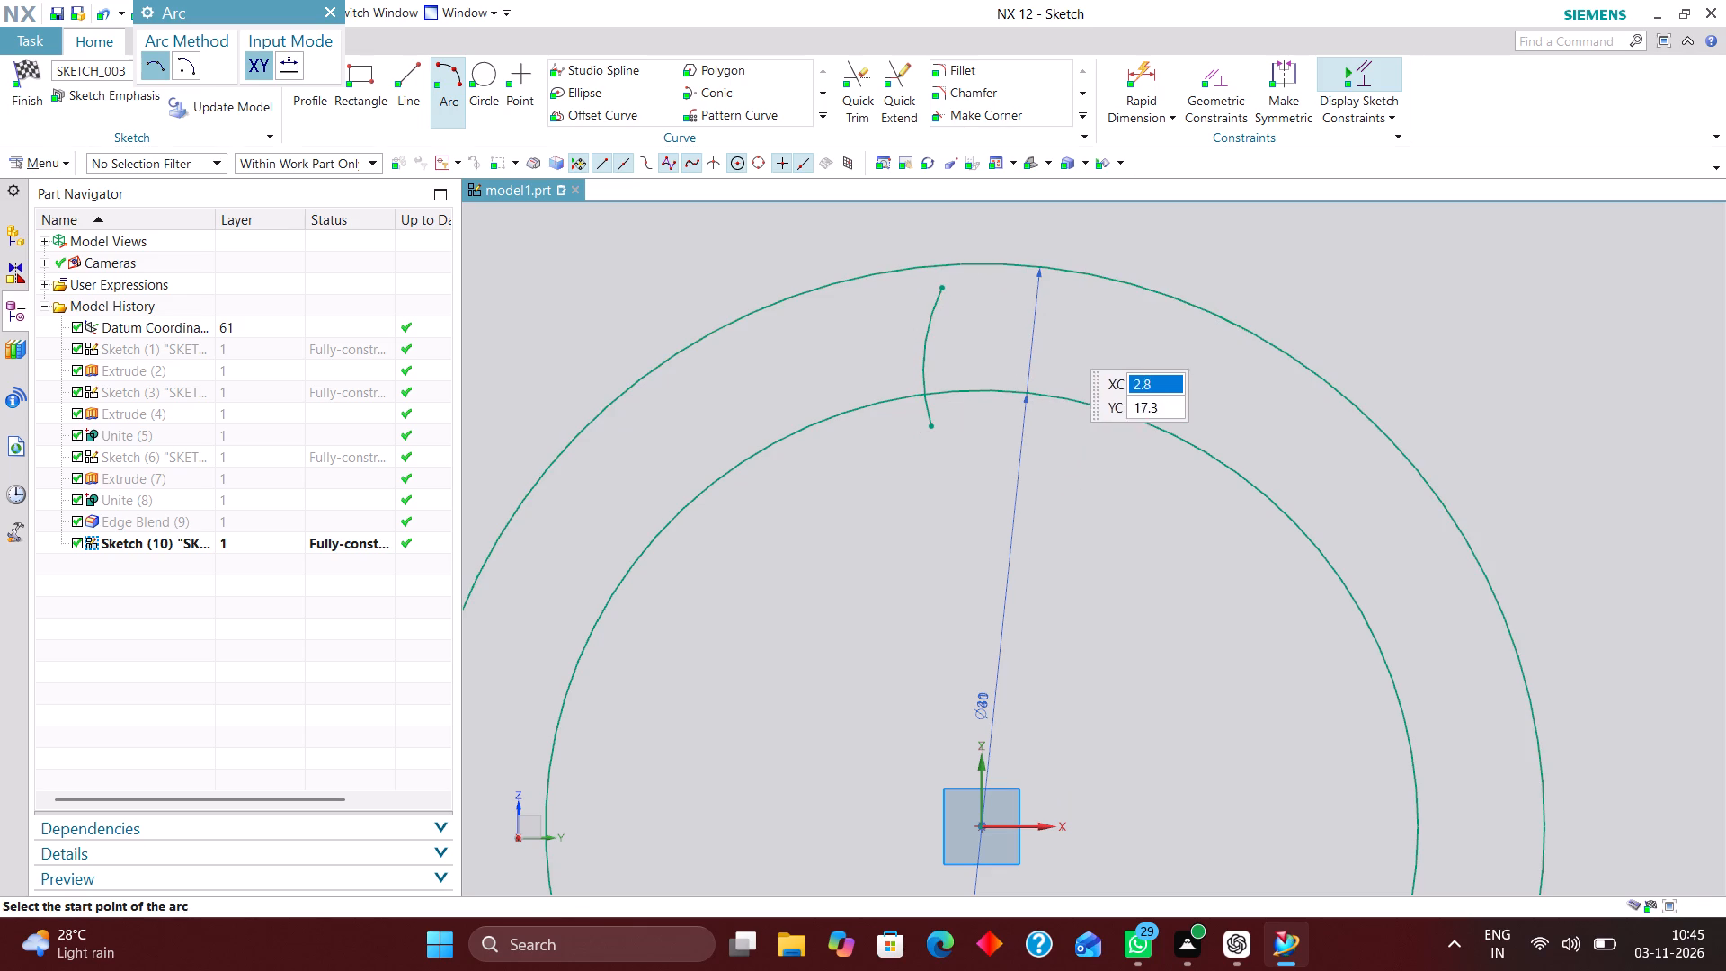
Sketch an opposing three-point arc right of the vertical axis, bulging outward, to form the tooth's other flank.
click(1015, 290)
click(1025, 429)
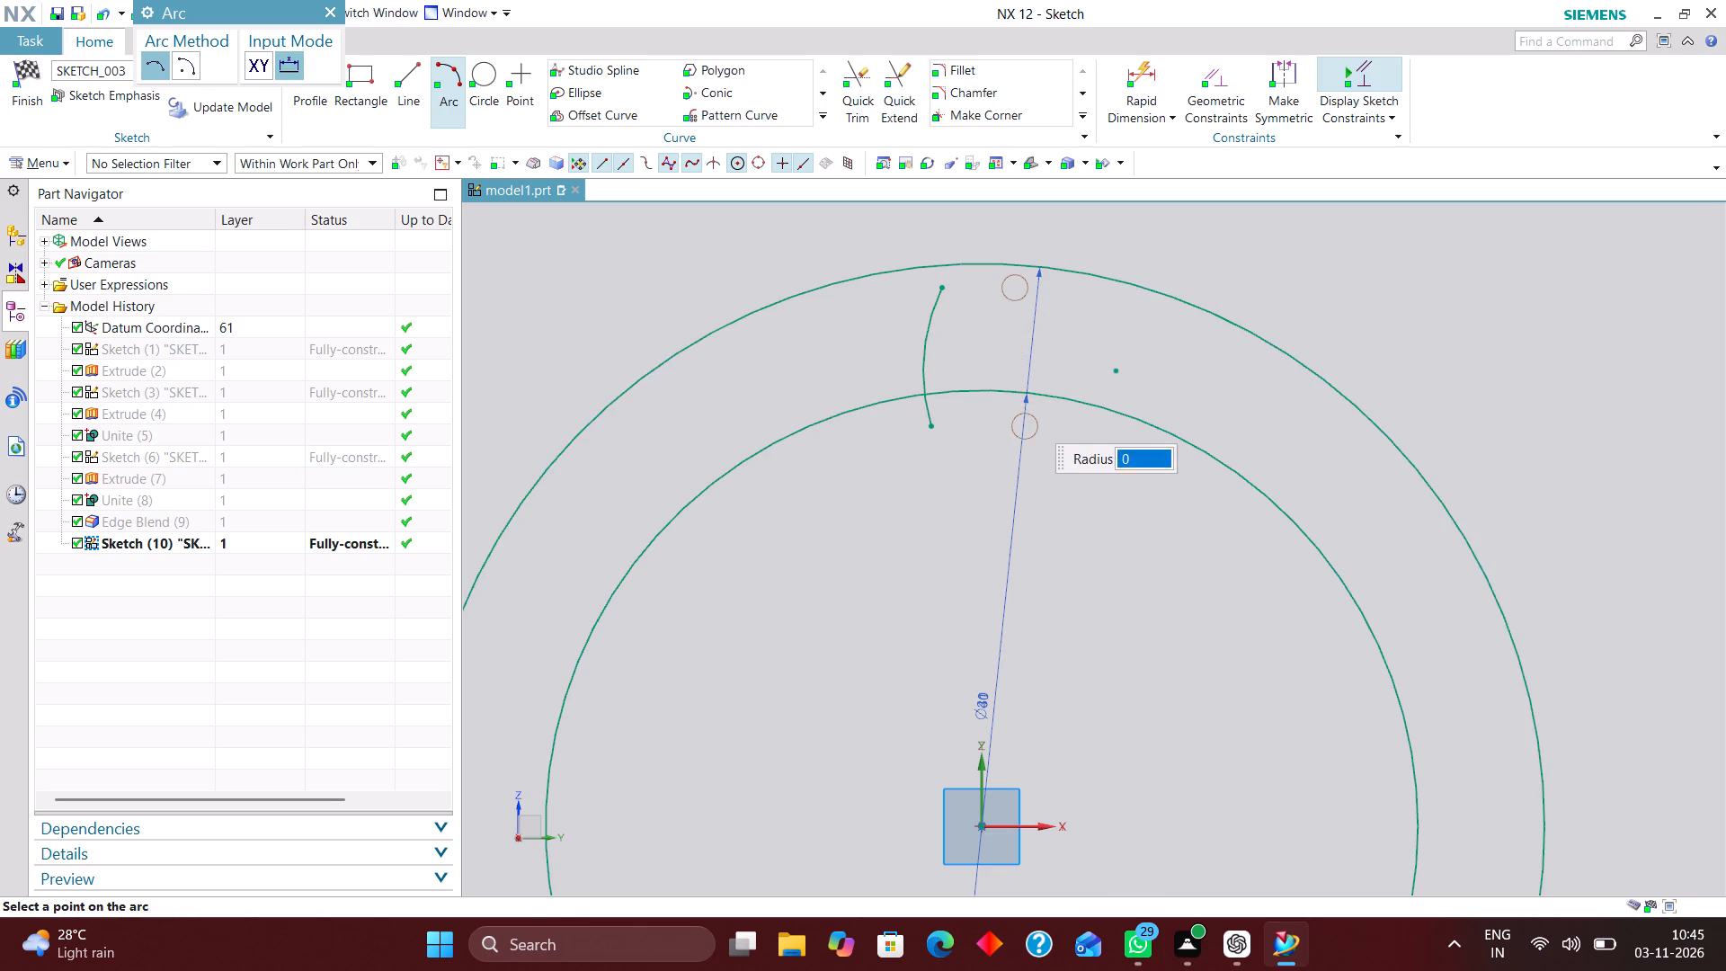
click(1036, 351)
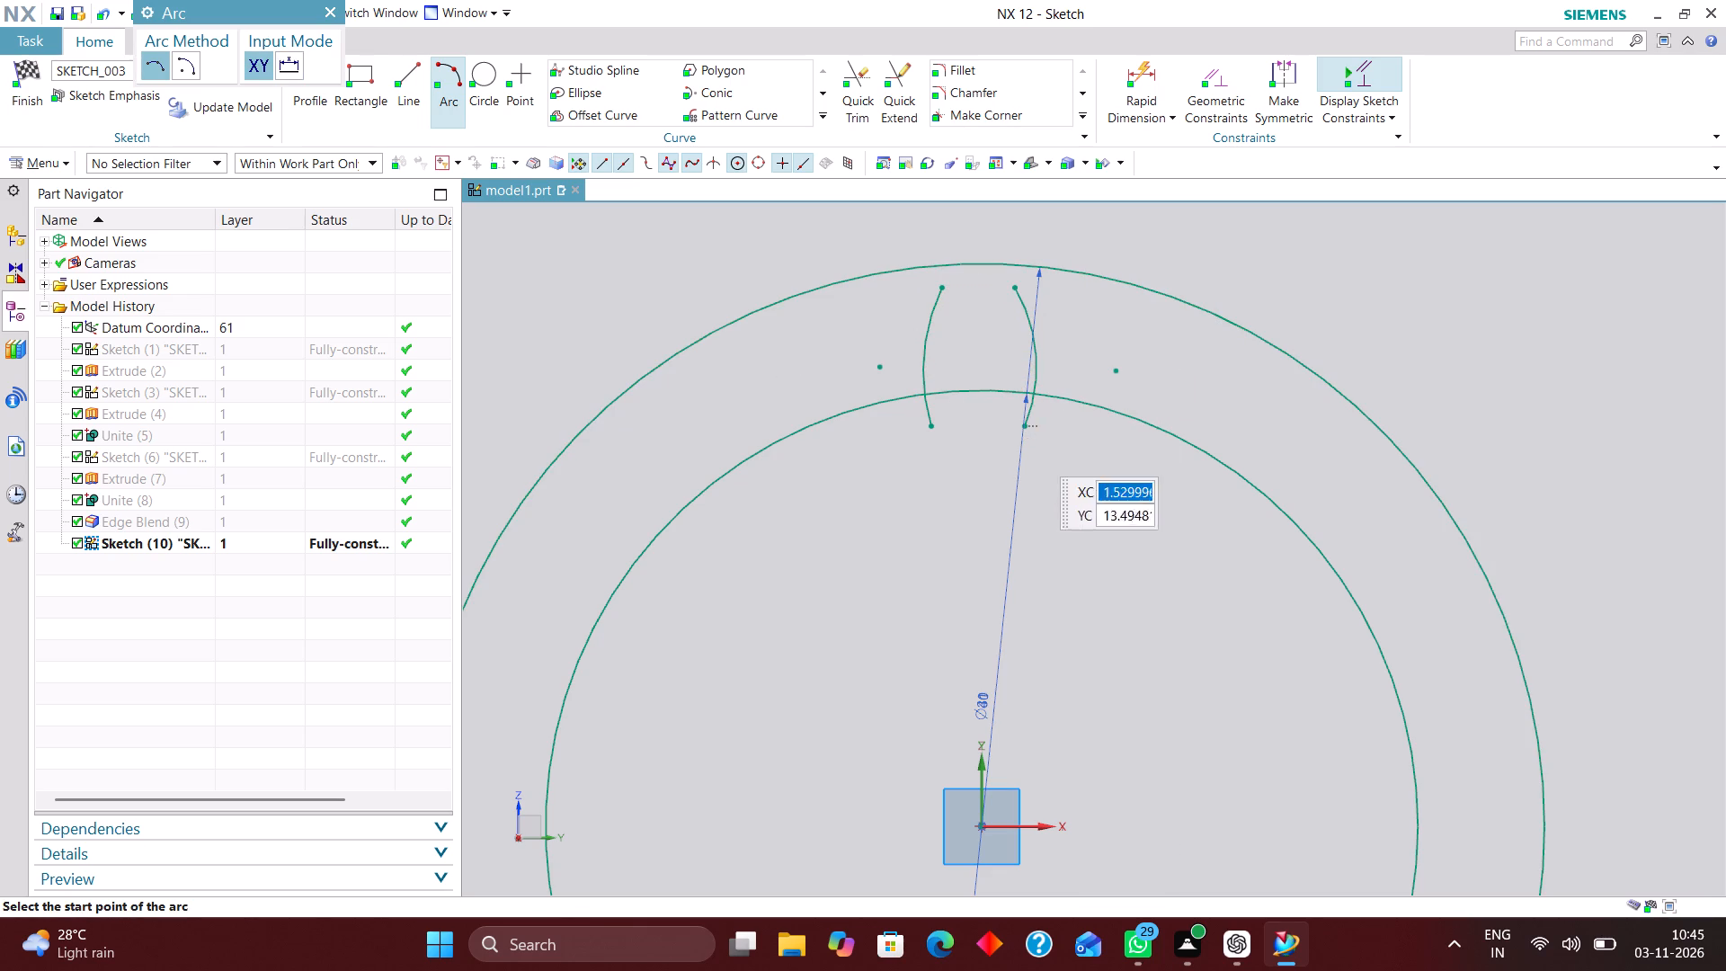
click(329, 8)
Dimension the left arc's upper endpoint 0.5 mm from the sketch's vertical axis.
scroll(768, 305, down, 1)
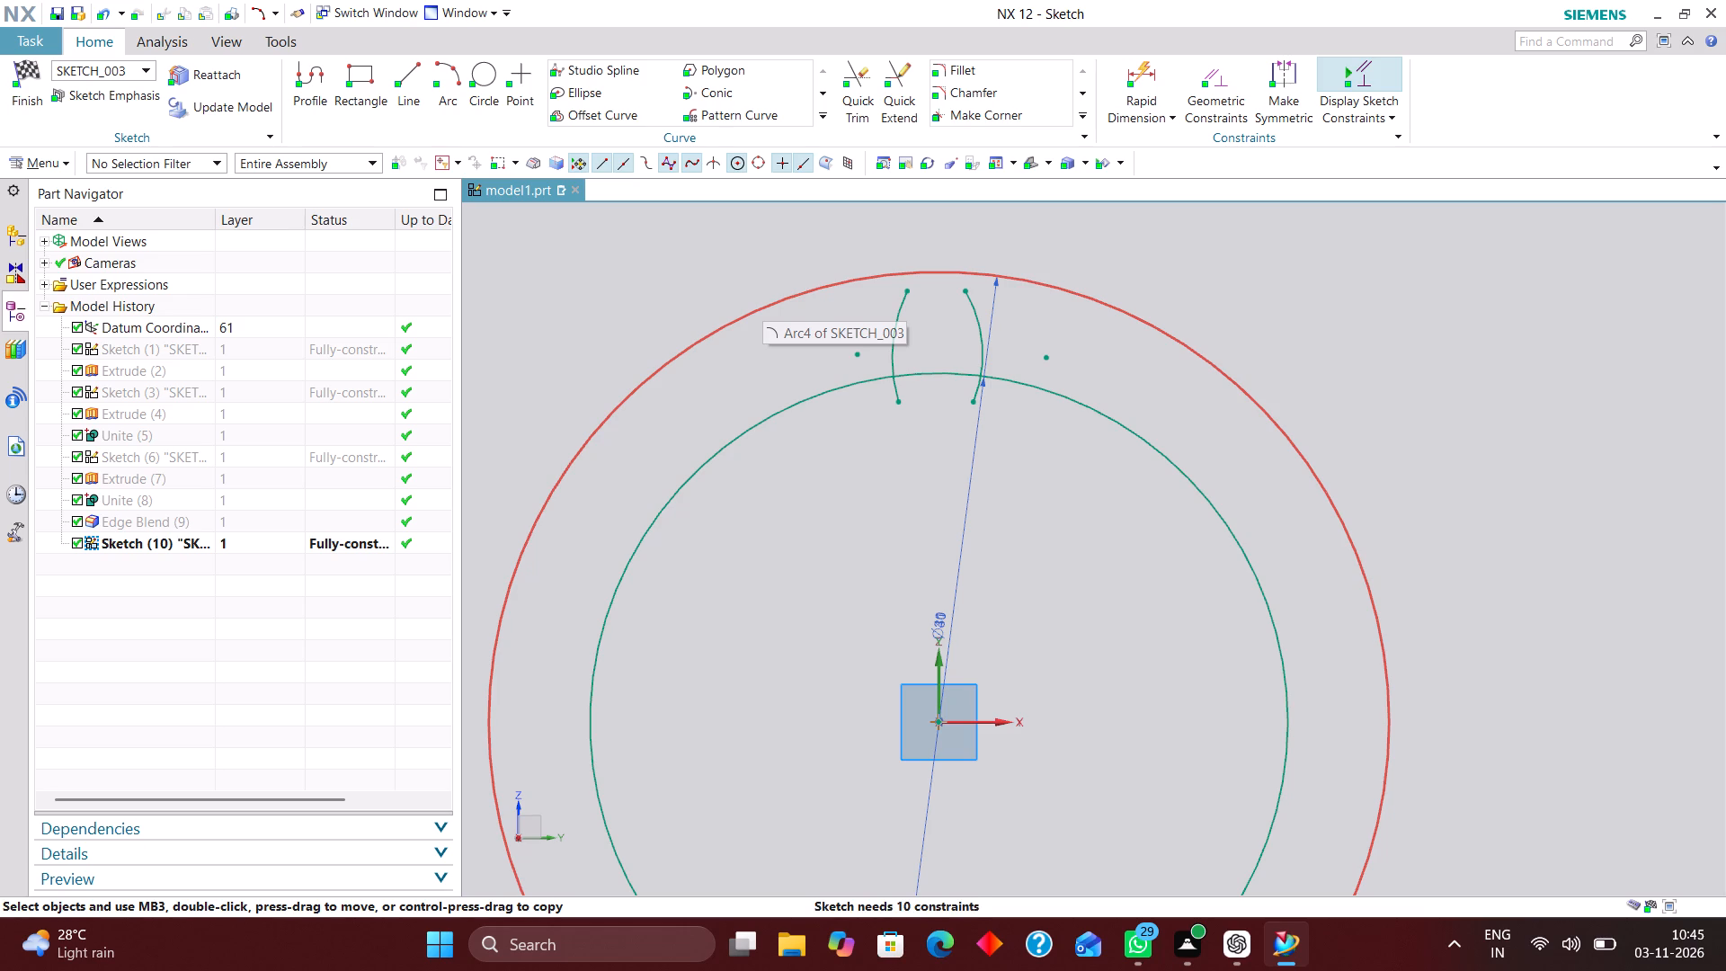
click(1134, 77)
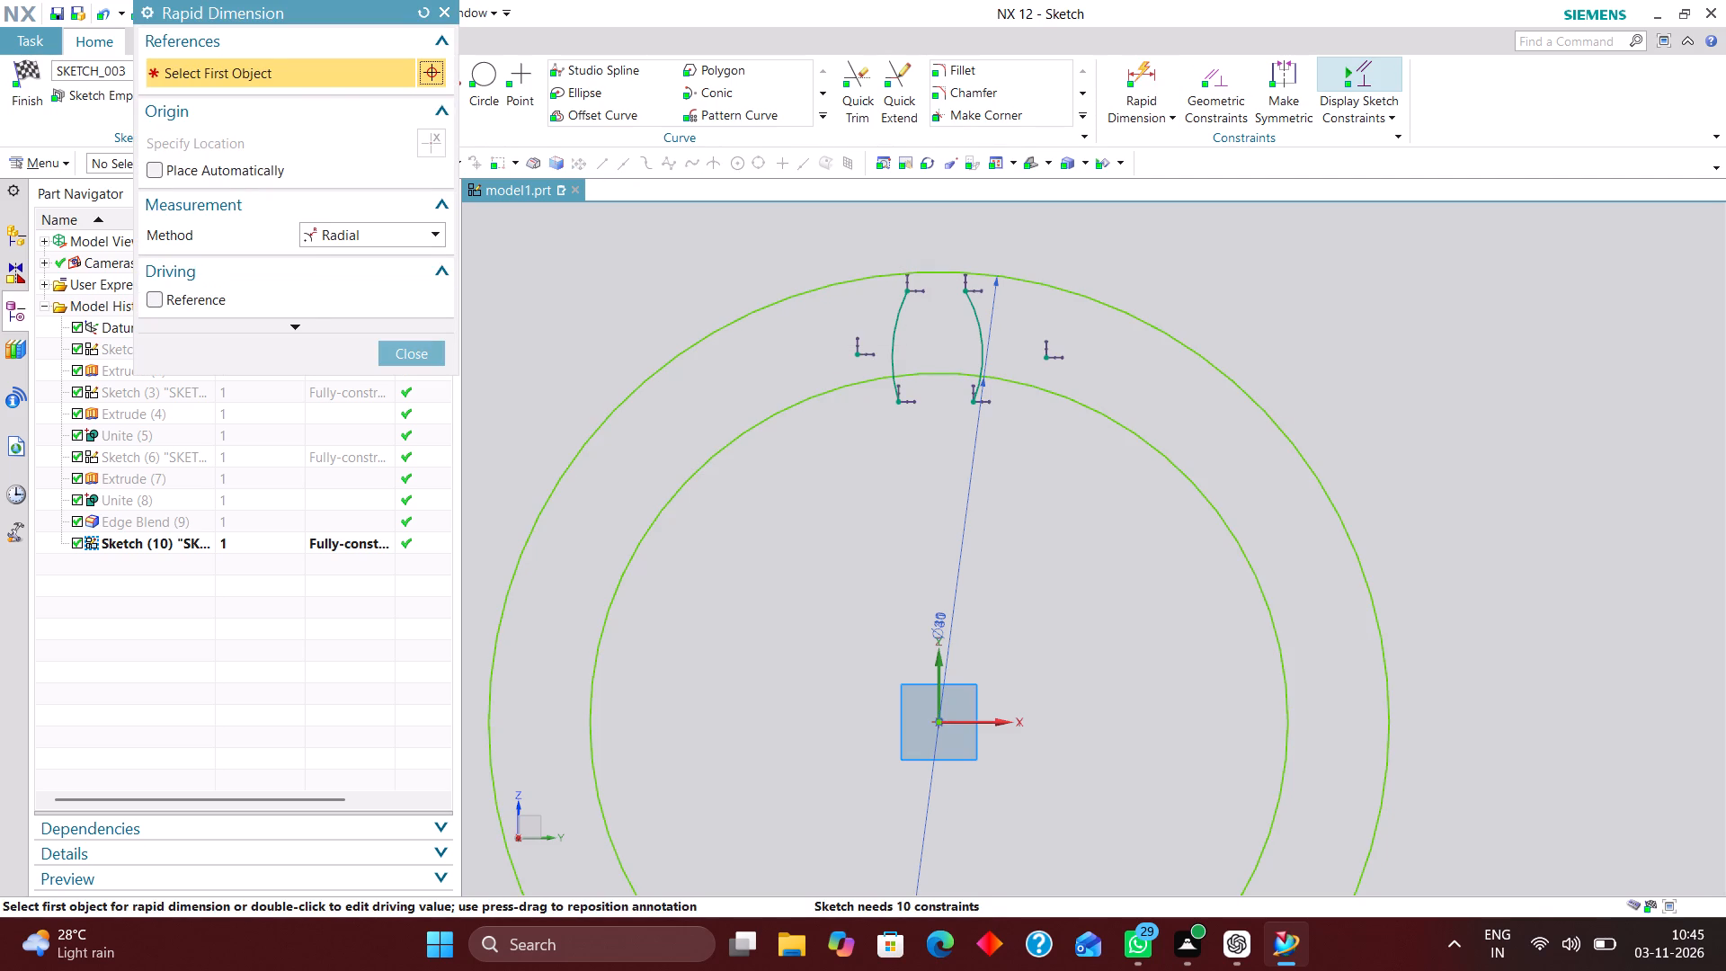
click(355, 236)
click(360, 266)
scroll(820, 439, down, 2)
scroll(882, 470, up, 4)
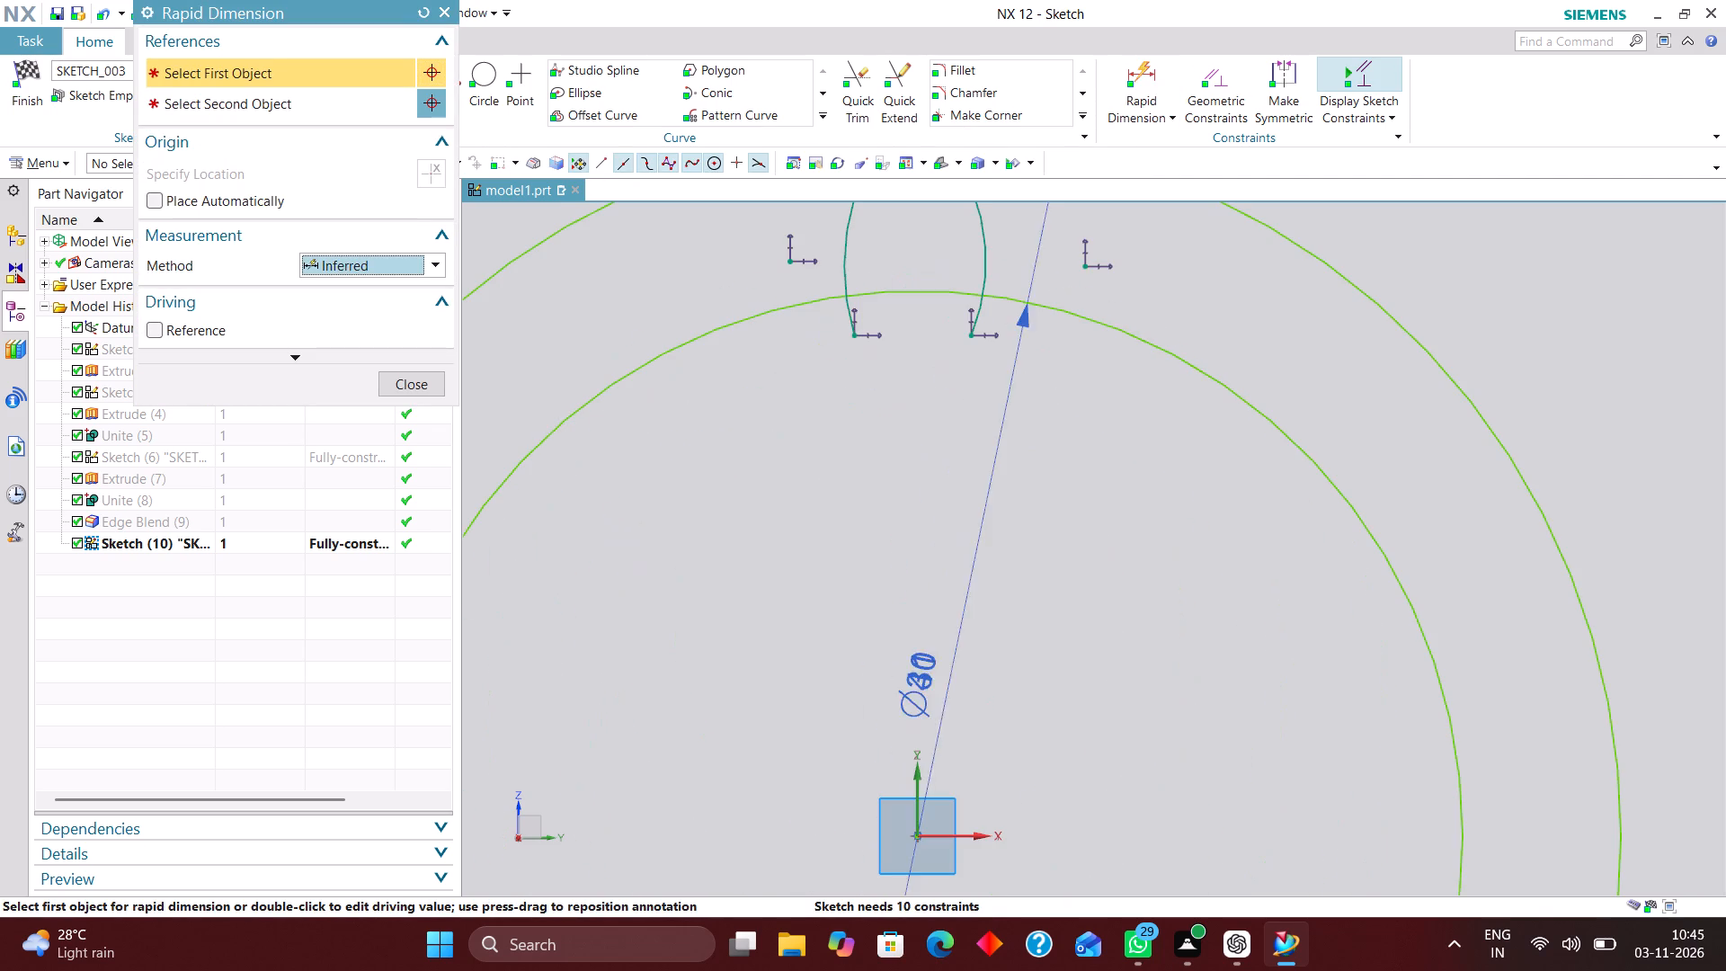
click(912, 783)
scroll(875, 704, down, 3)
scroll(867, 482, up, 3)
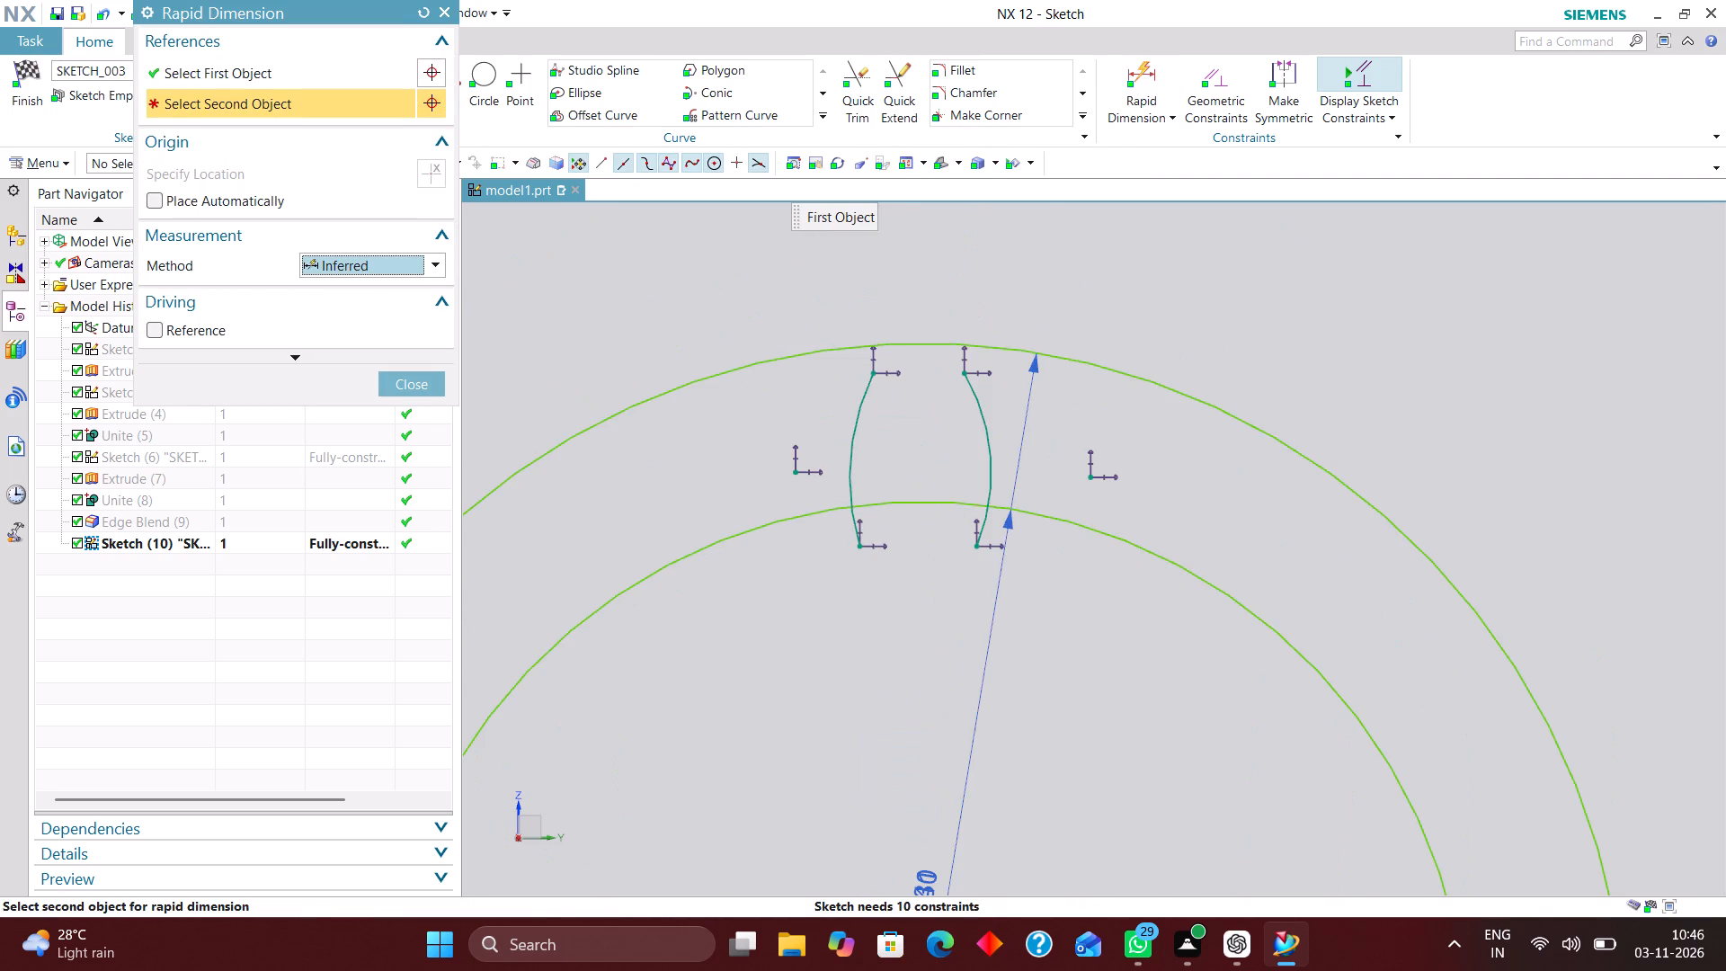
click(874, 371)
click(894, 253)
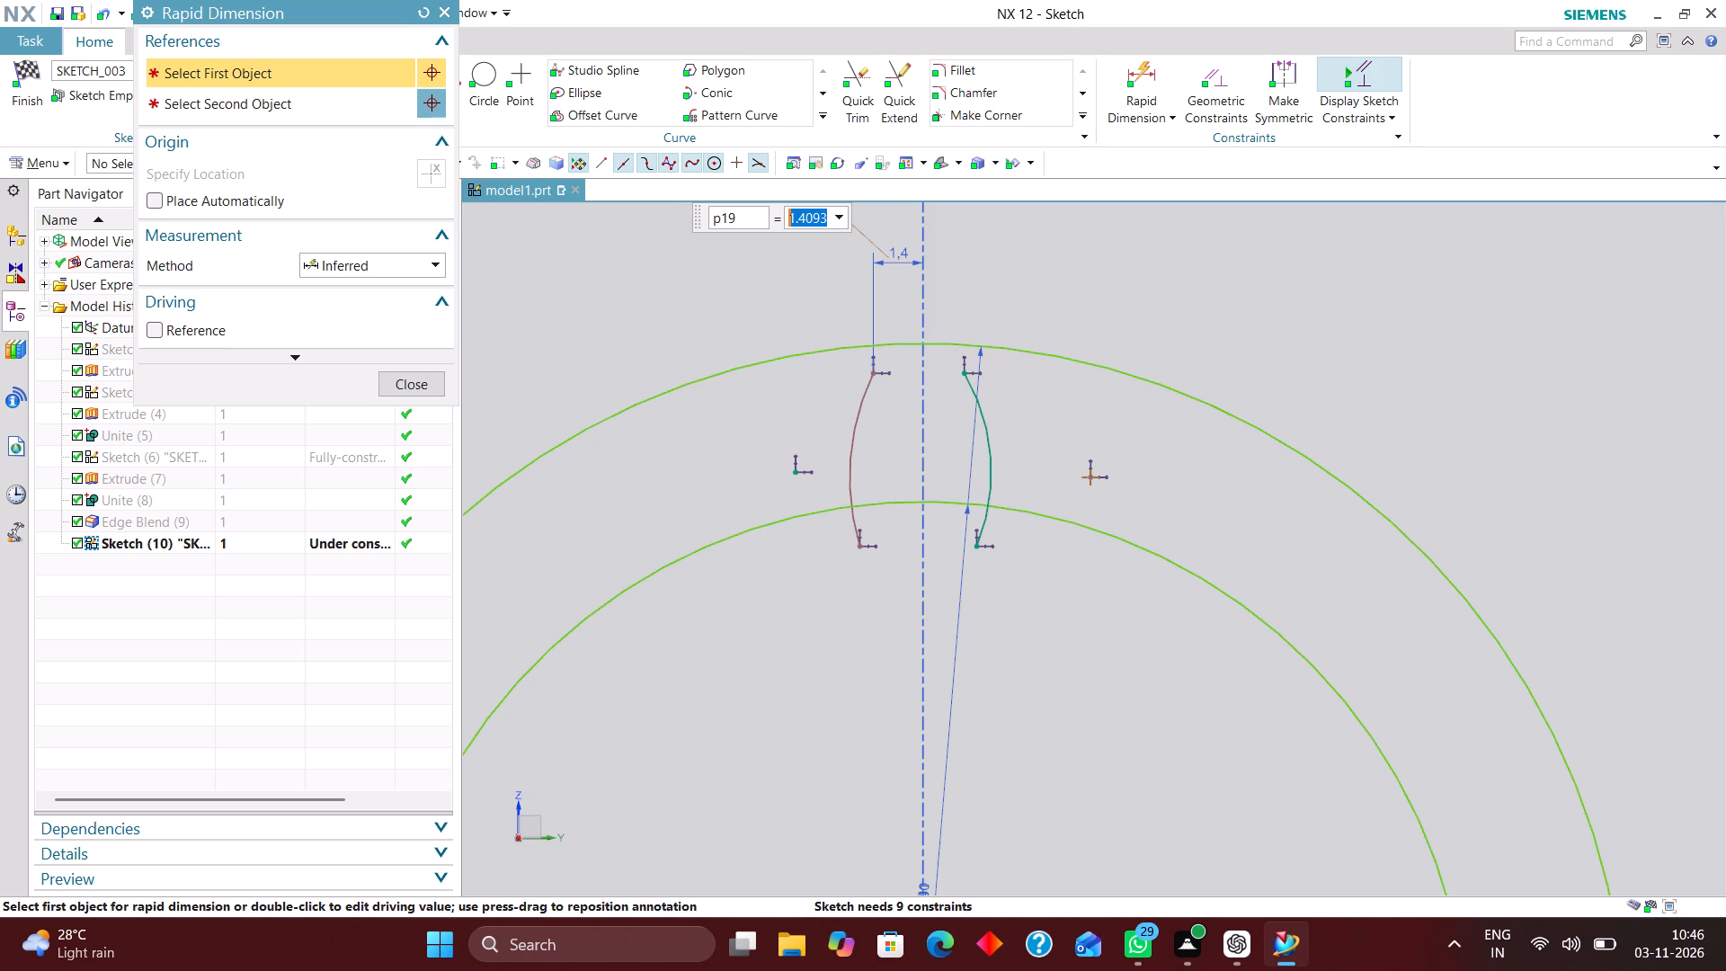
text(0.)
key(5)
key(Return)
key(Return)
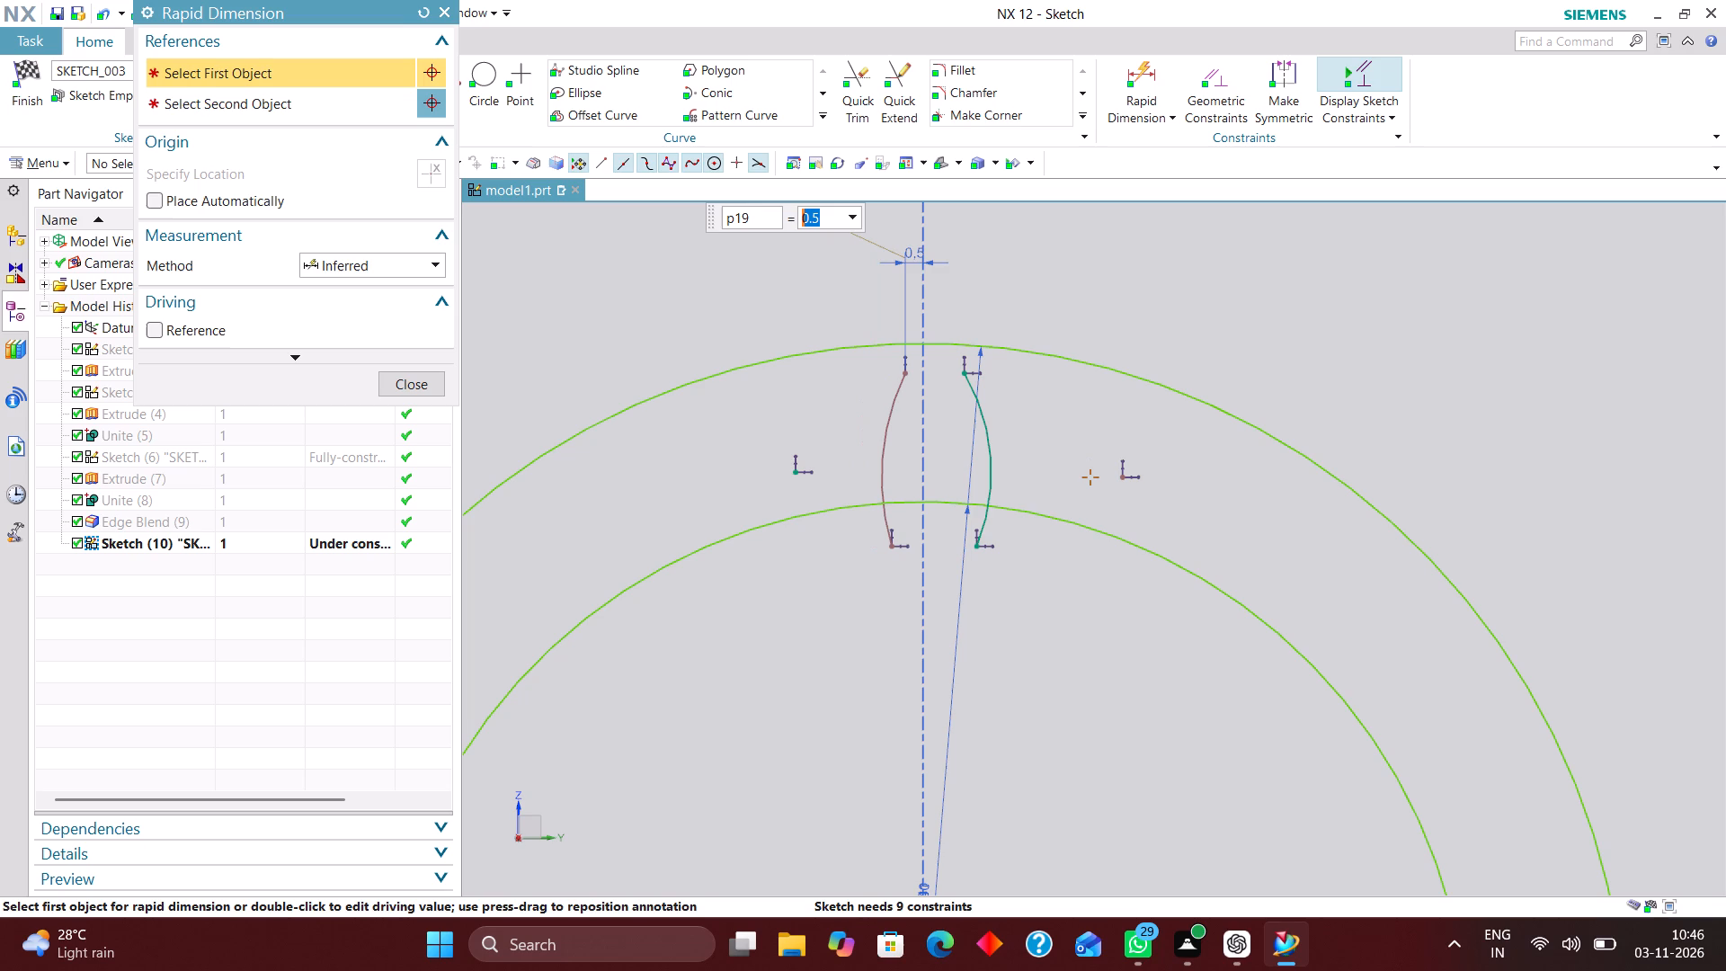
scroll(972, 346, down, 1)
scroll(970, 355, up, 5)
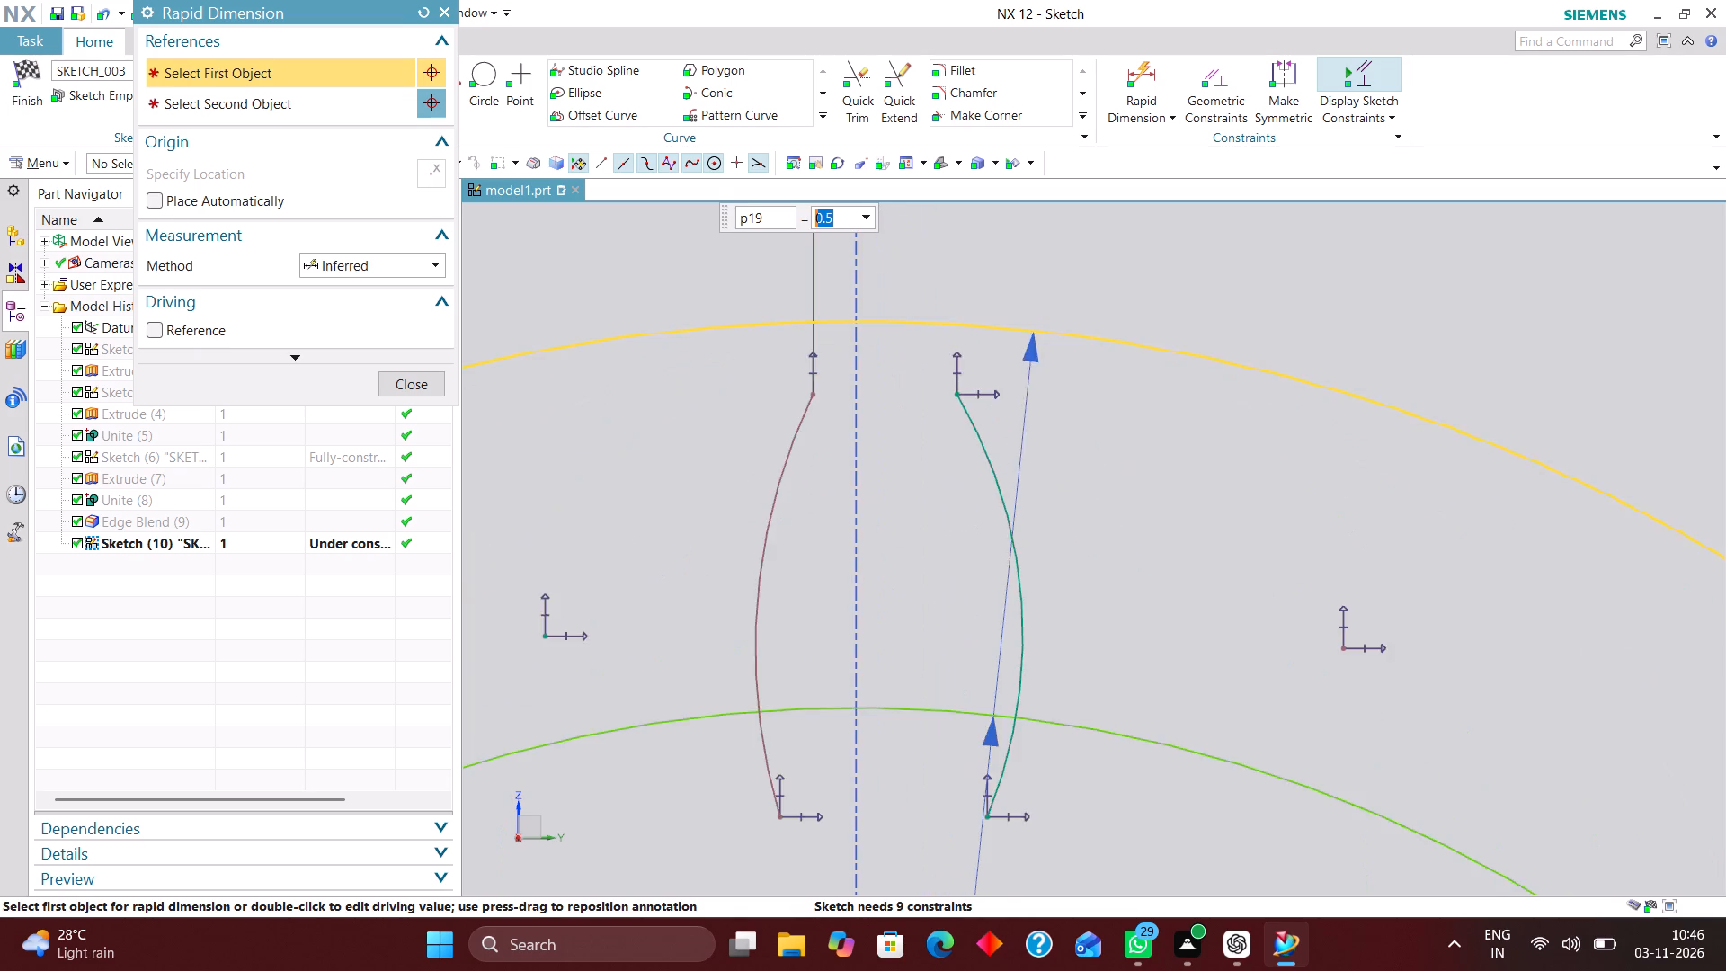
scroll(919, 329, down, 3)
scroll(872, 315, up, 2)
scroll(891, 298, down, 2)
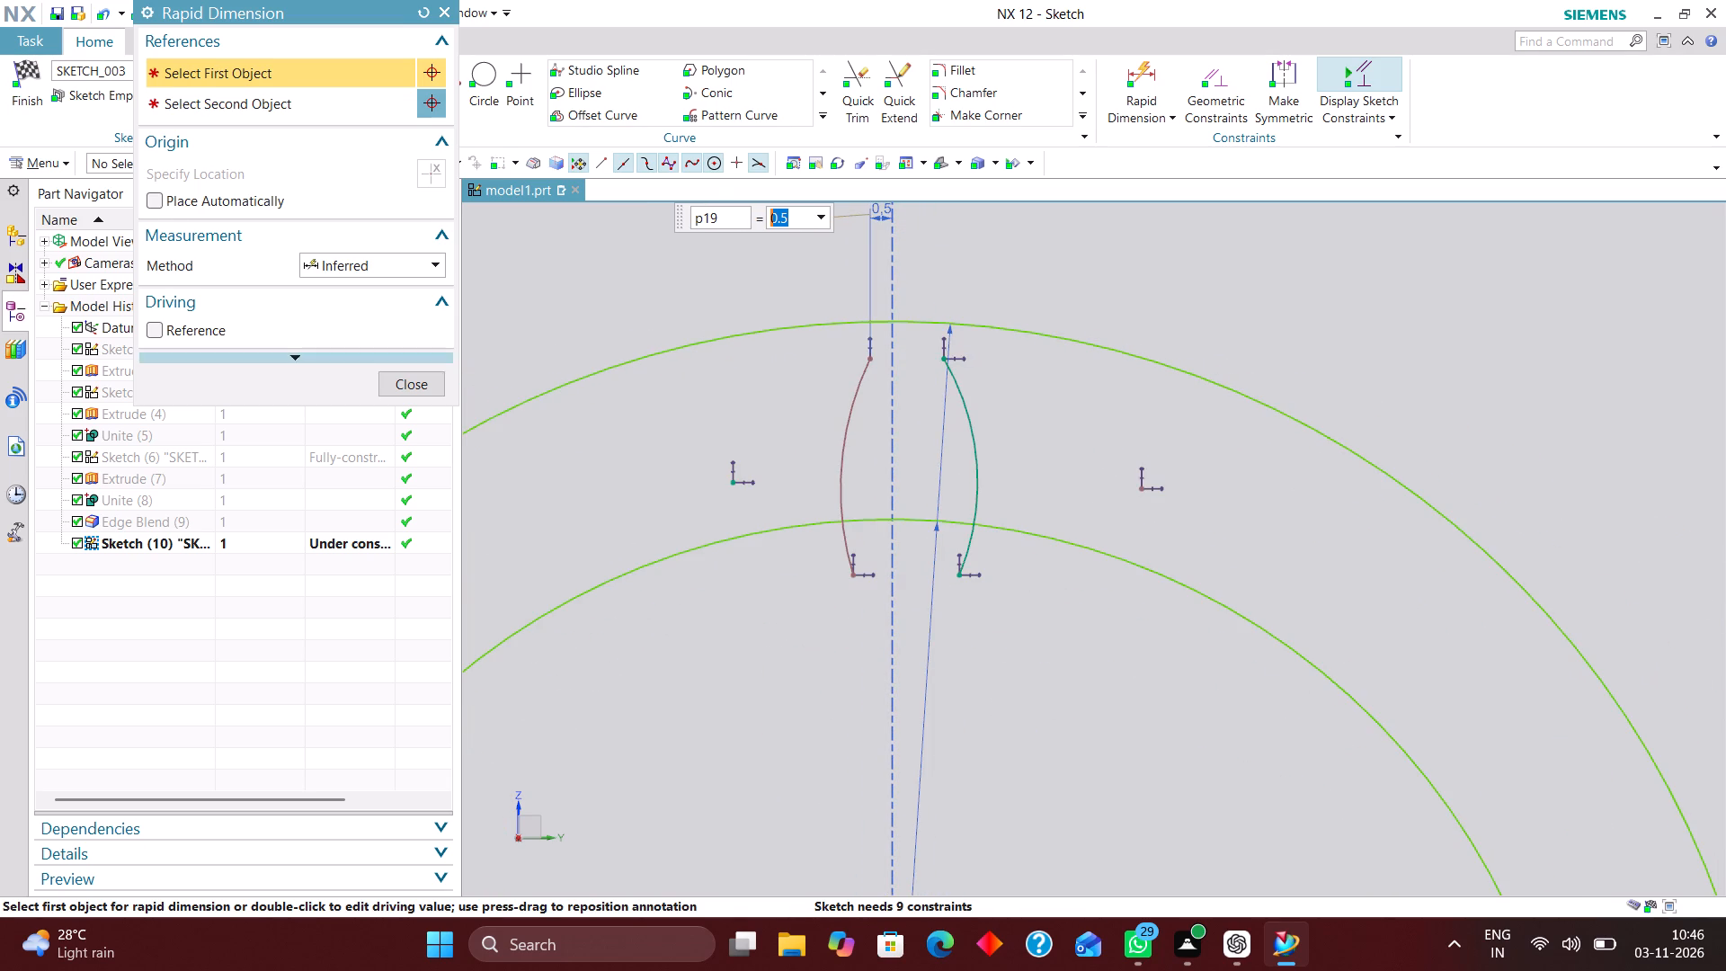
click(411, 378)
Move both flank arcs up by their centres so their upper endpoints reach the 40 mm circle.
drag(733, 486, 734, 474)
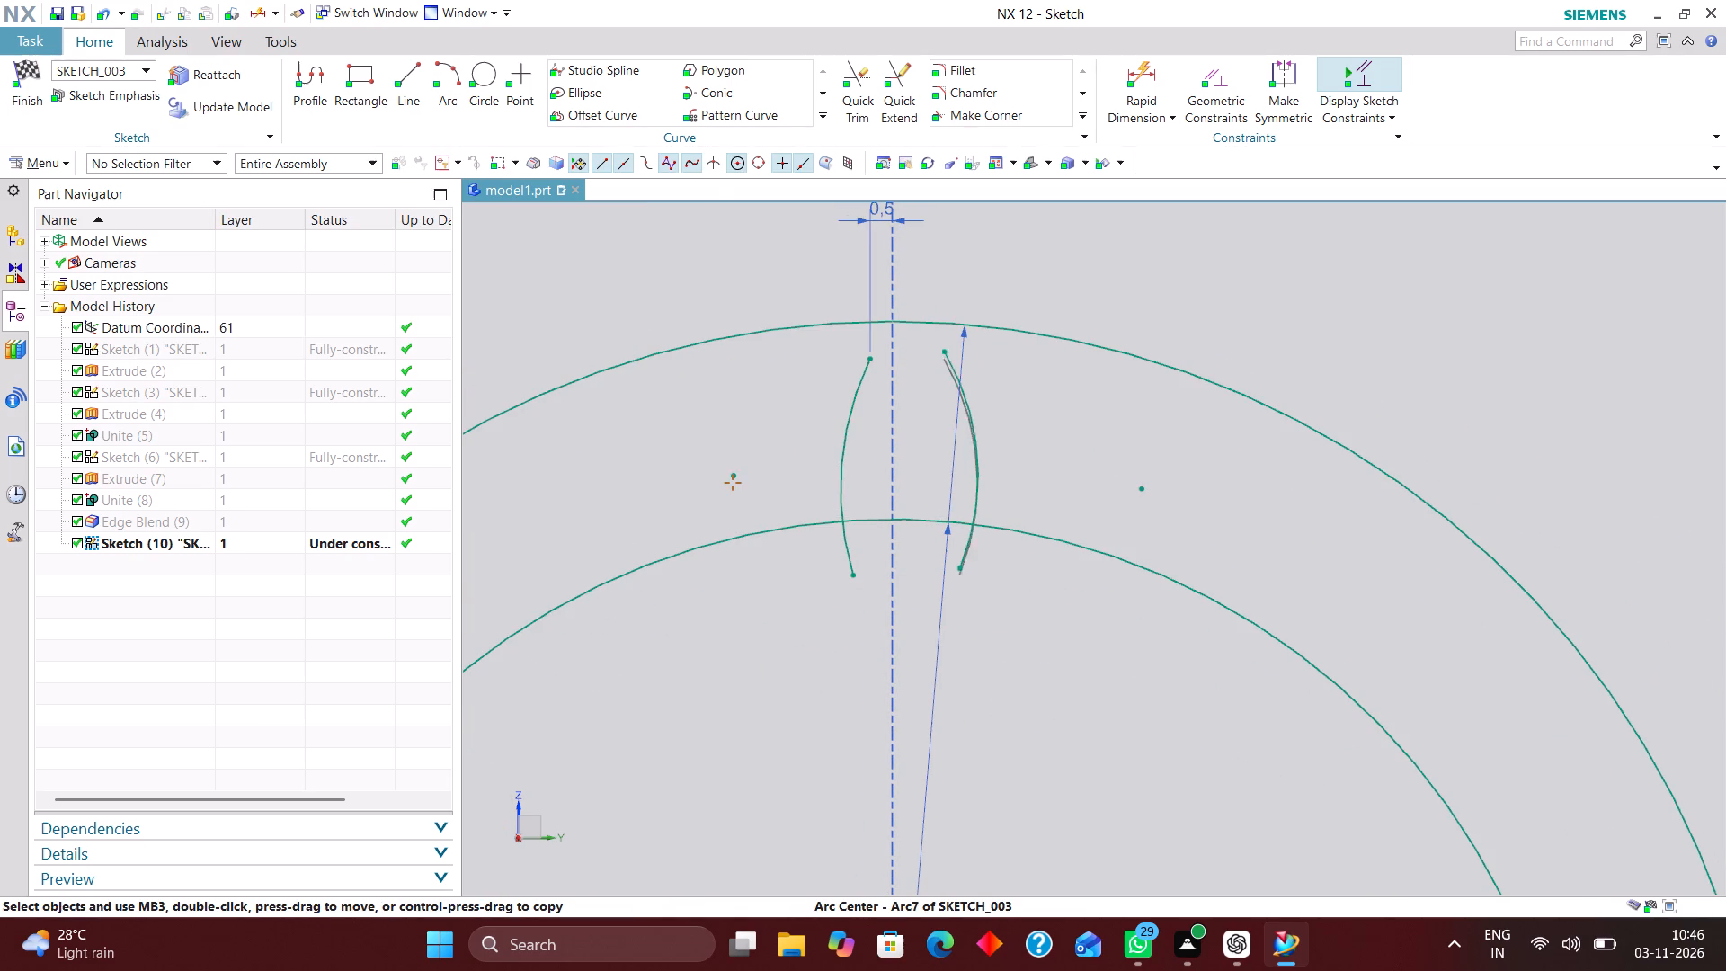
drag(734, 474, 738, 450)
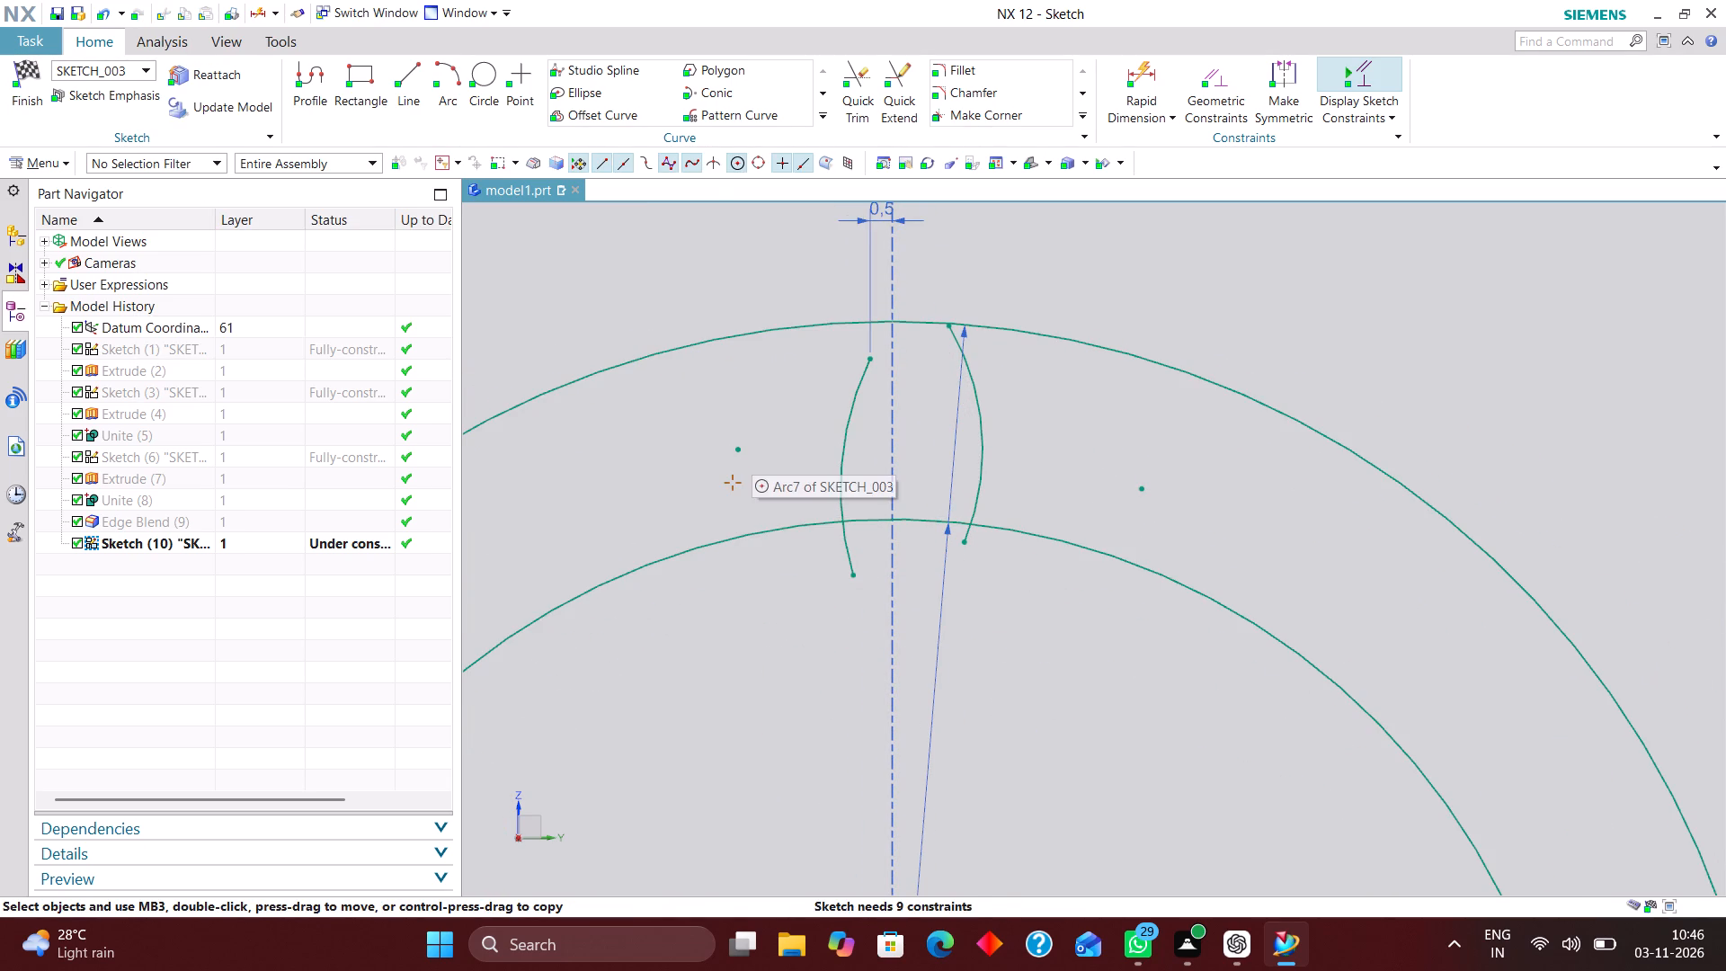
drag(1140, 488, 1136, 459)
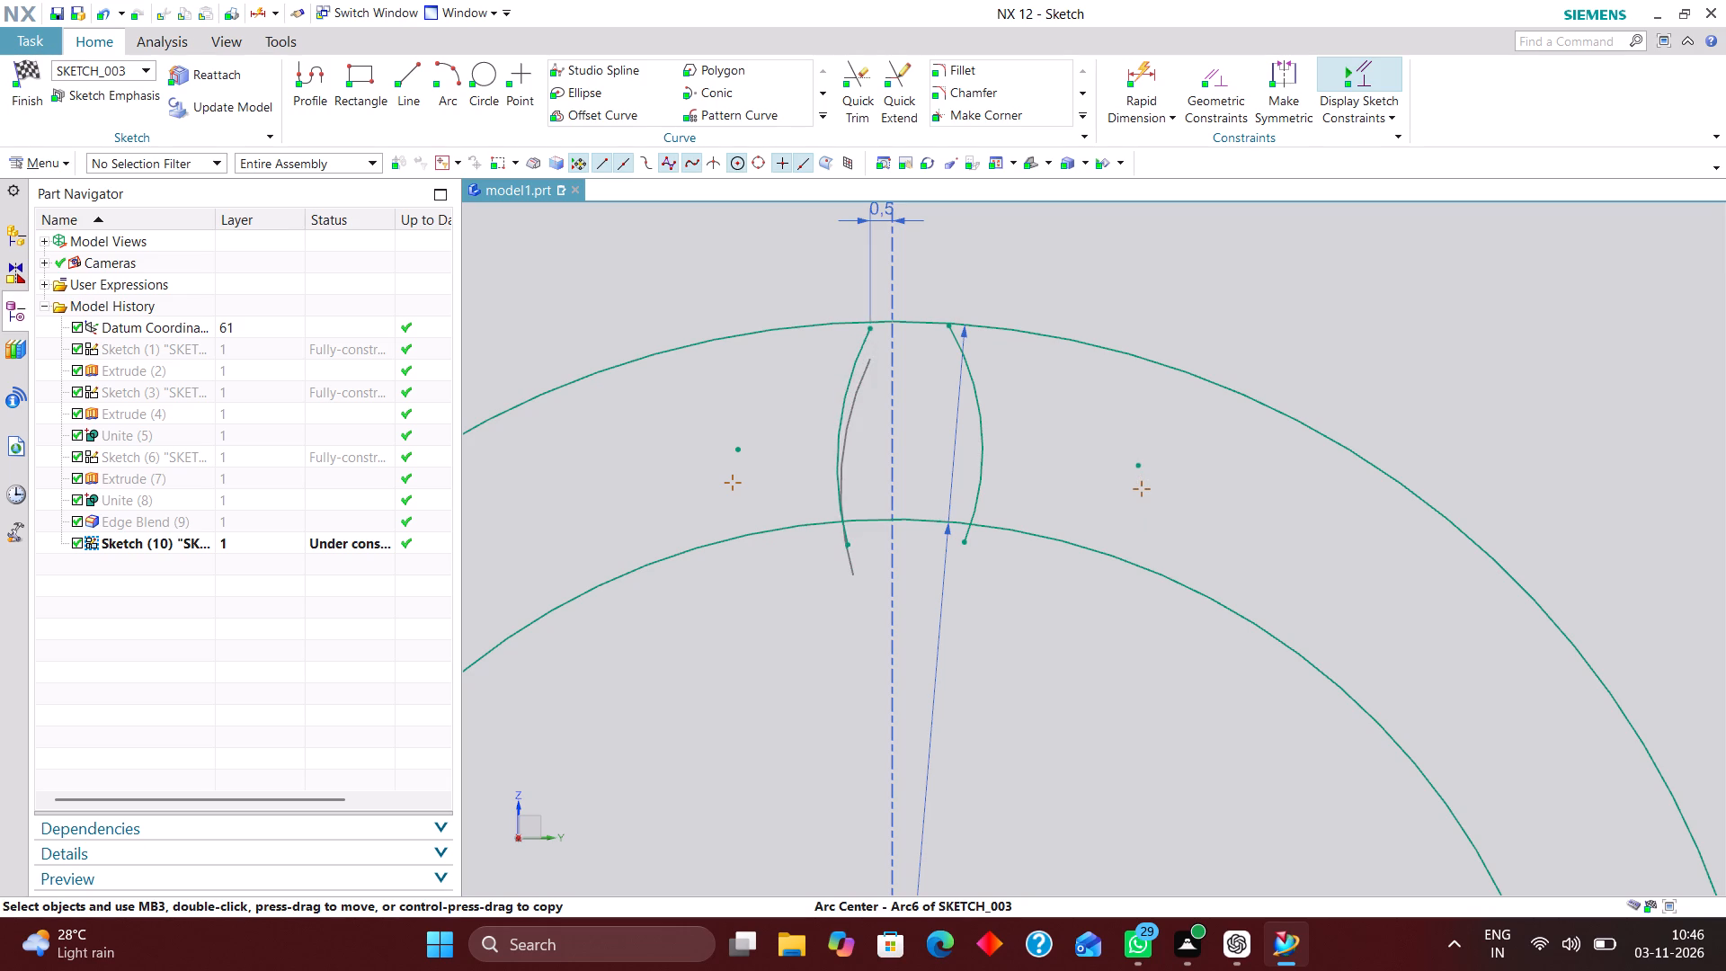
drag(1136, 459, 1136, 453)
Dimension the right arc's upper endpoint 0.5 mm from the sketch's vertical axis.
scroll(1043, 462, down, 3)
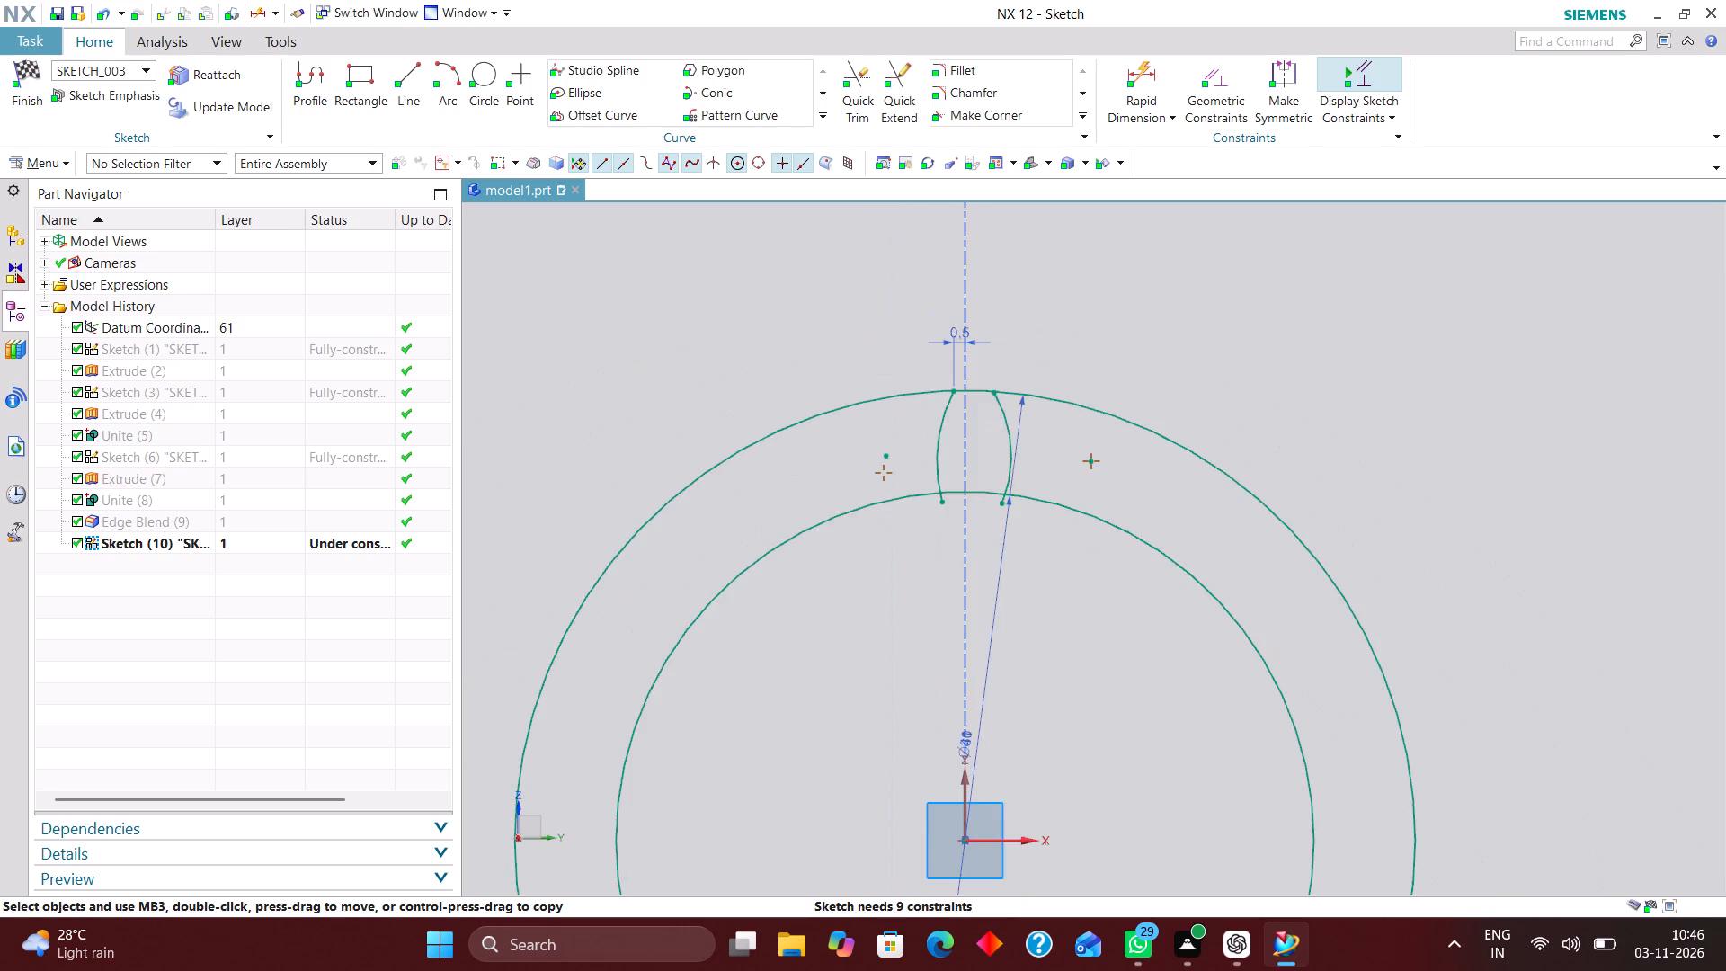
scroll(1036, 437, up, 3)
click(1136, 65)
scroll(933, 281, down, 2)
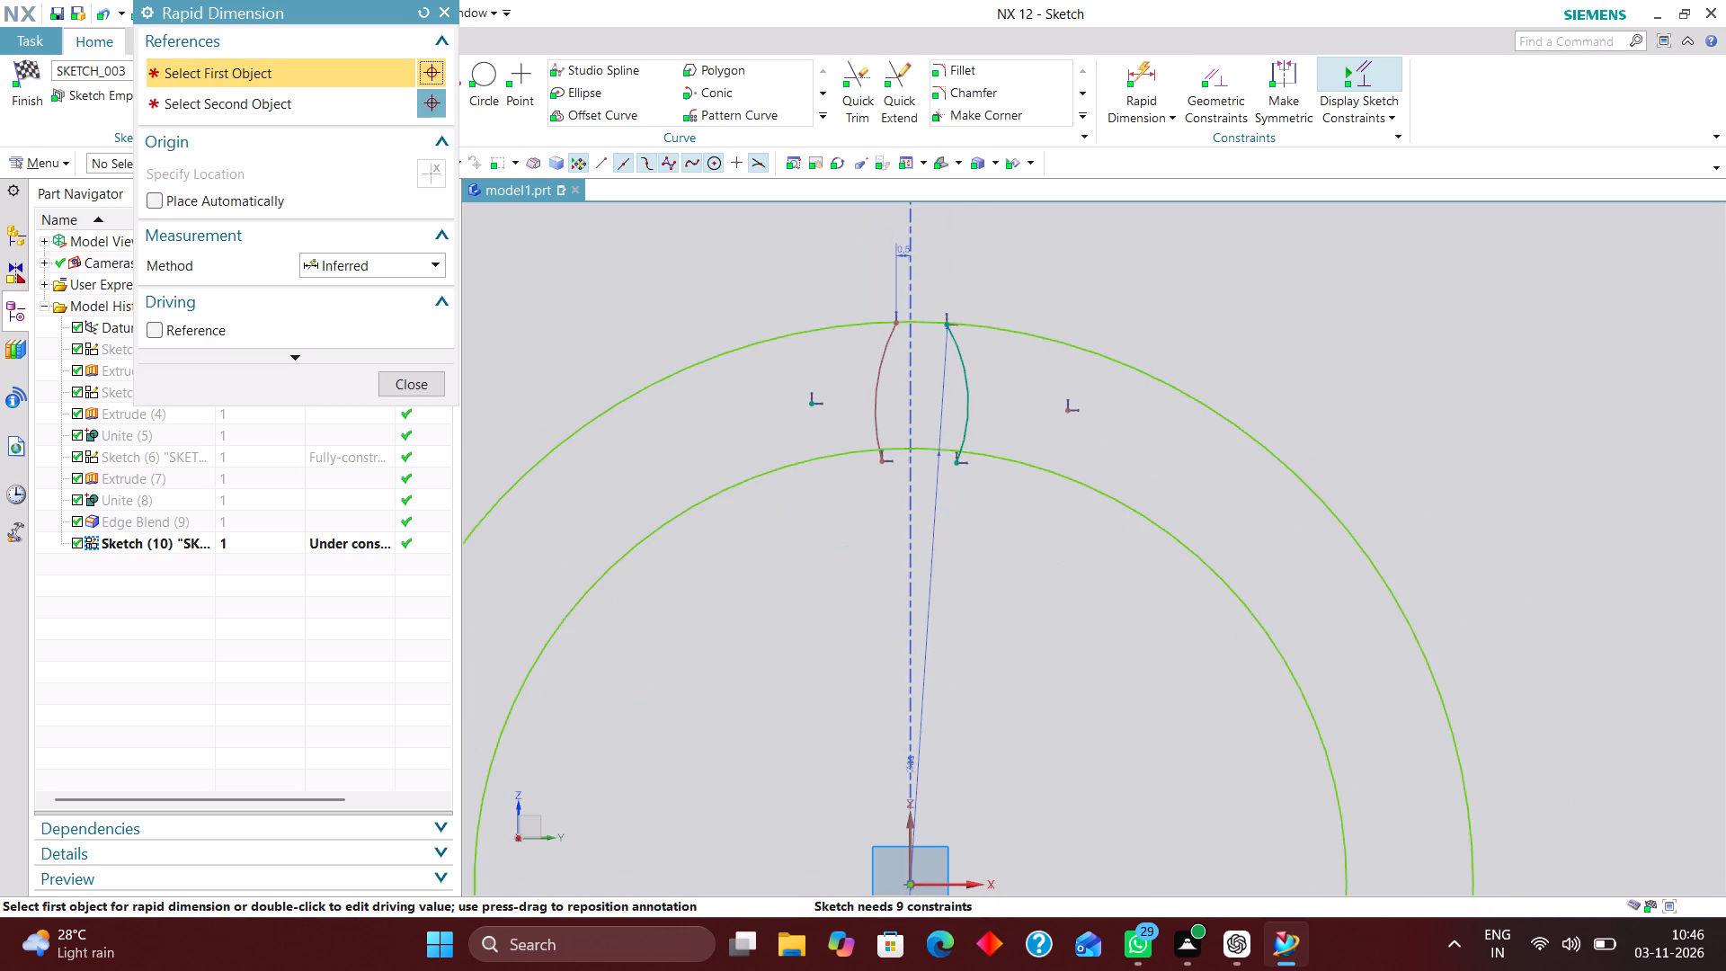
click(907, 833)
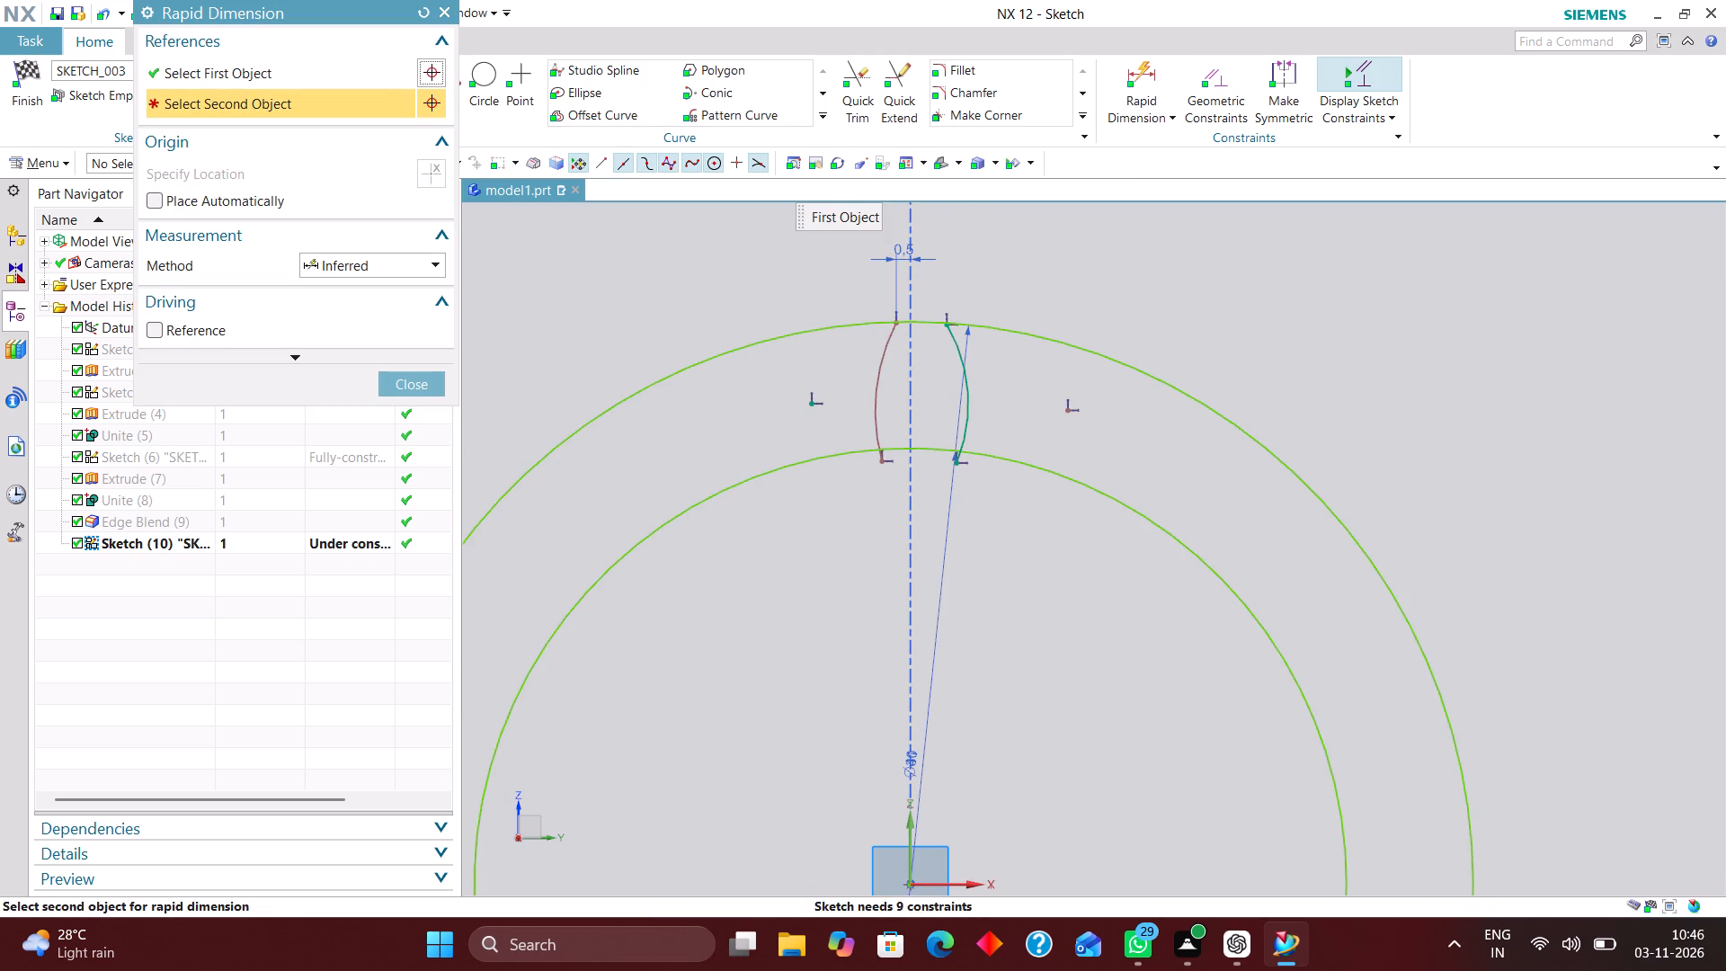
click(946, 319)
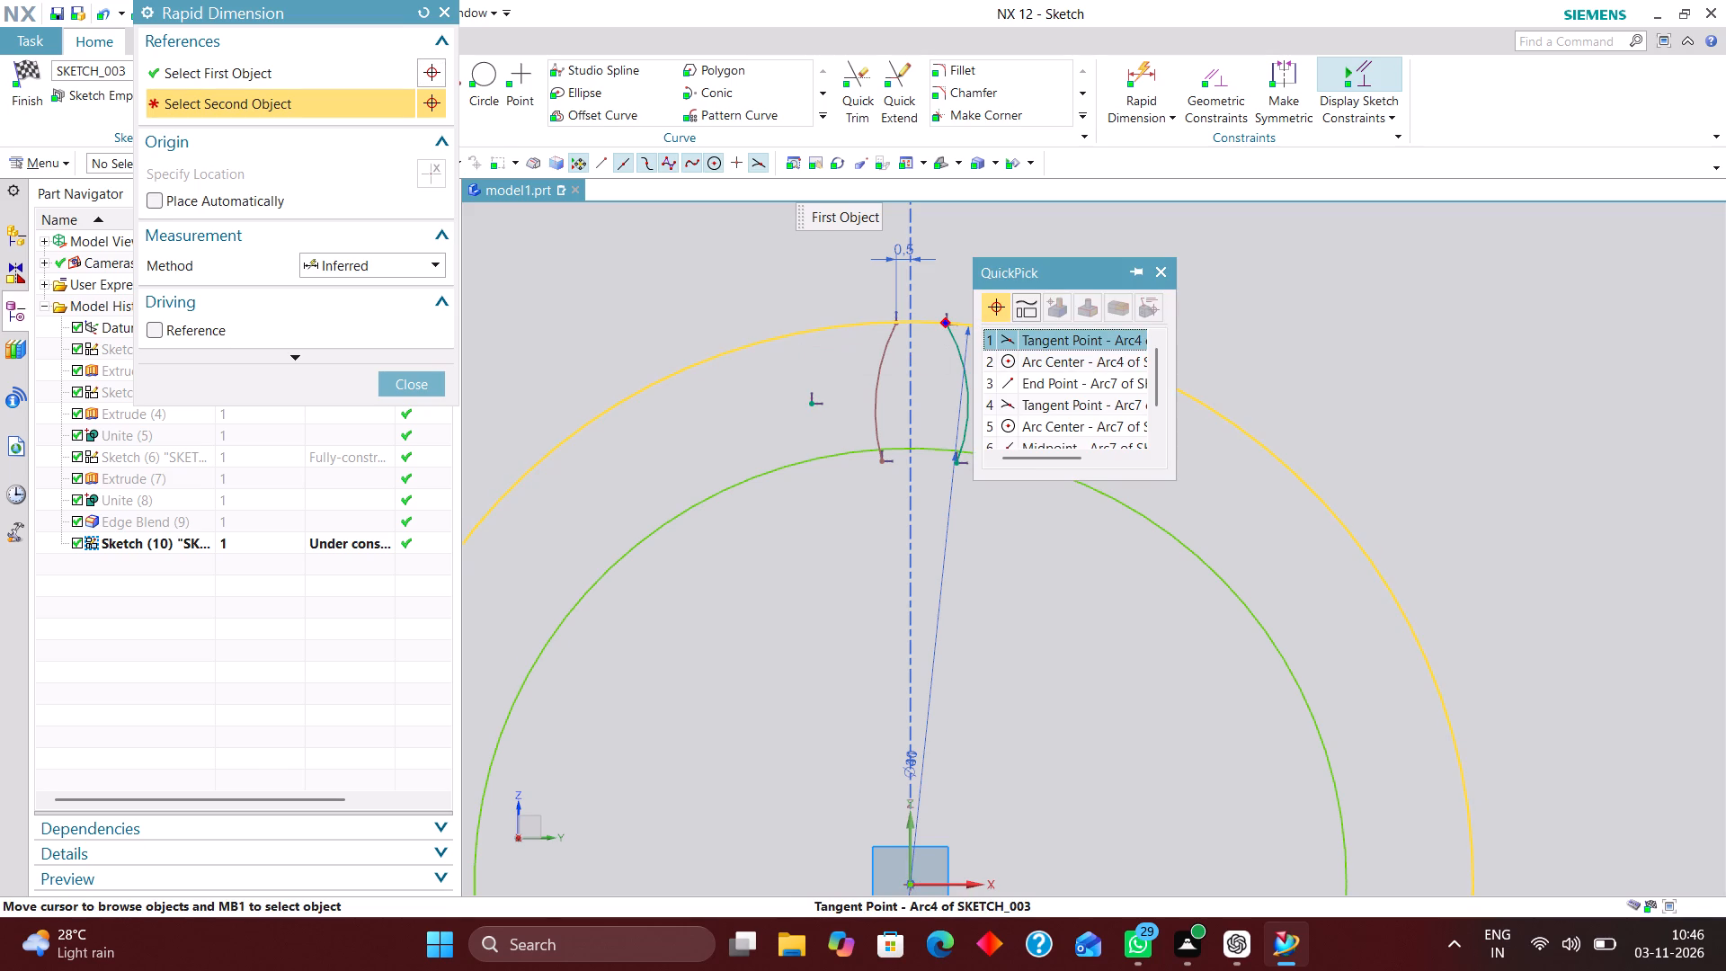
click(1166, 271)
click(1142, 71)
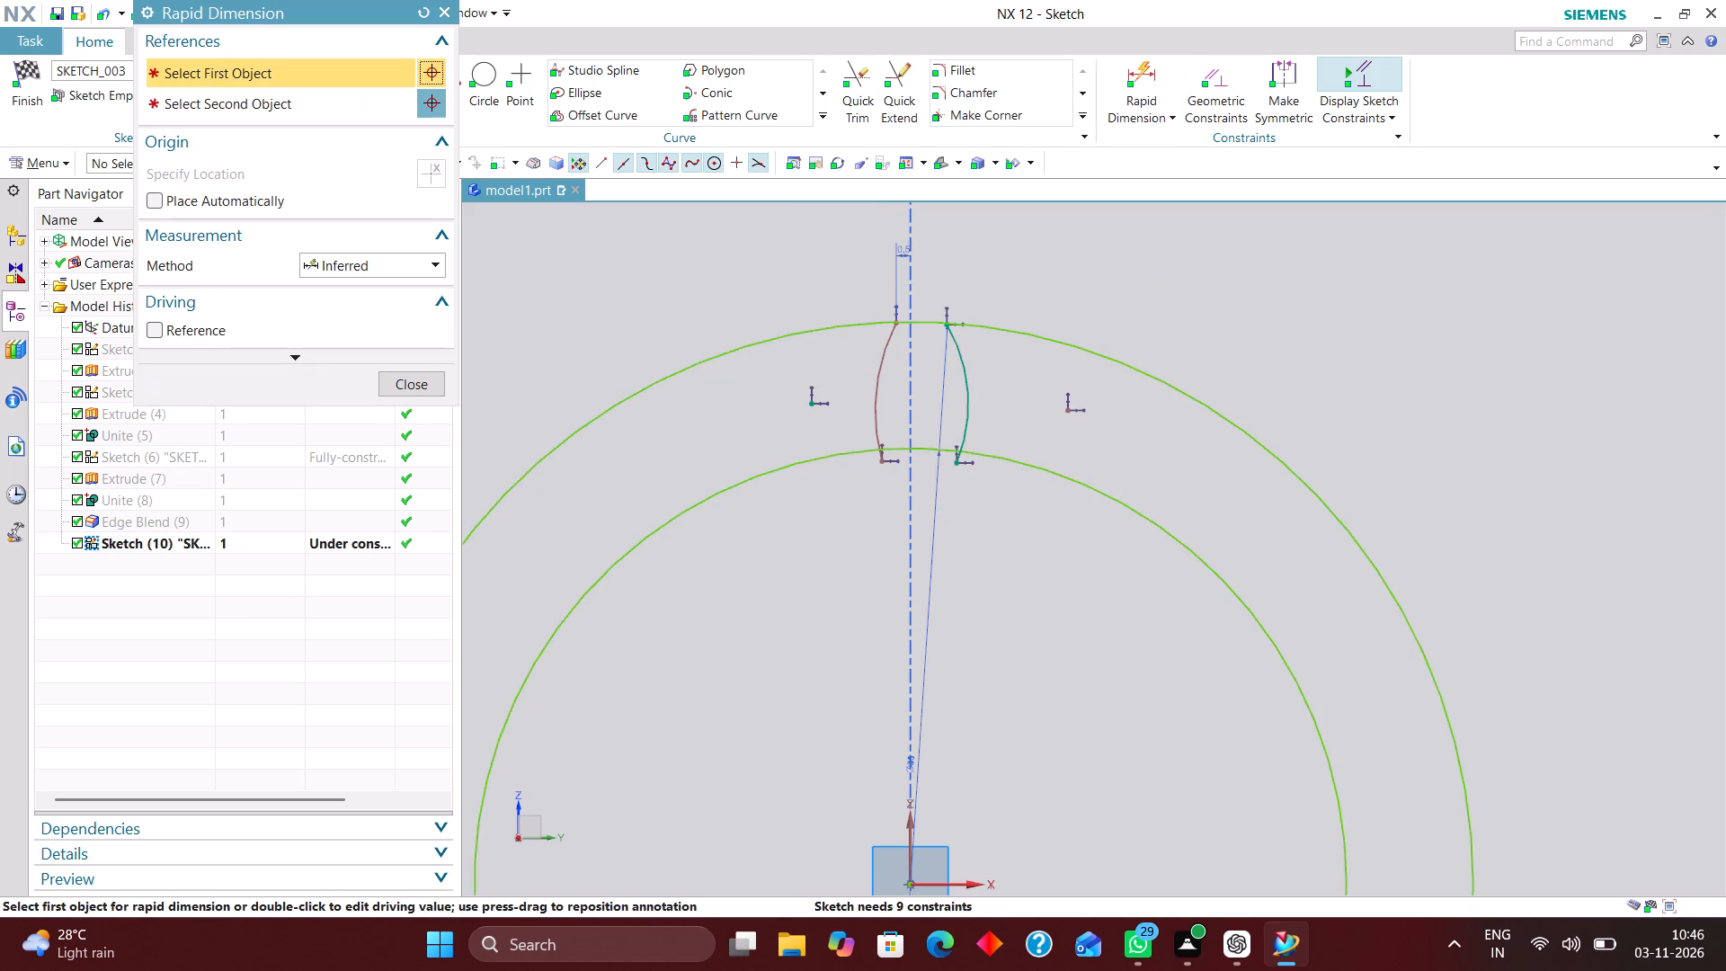
click(945, 326)
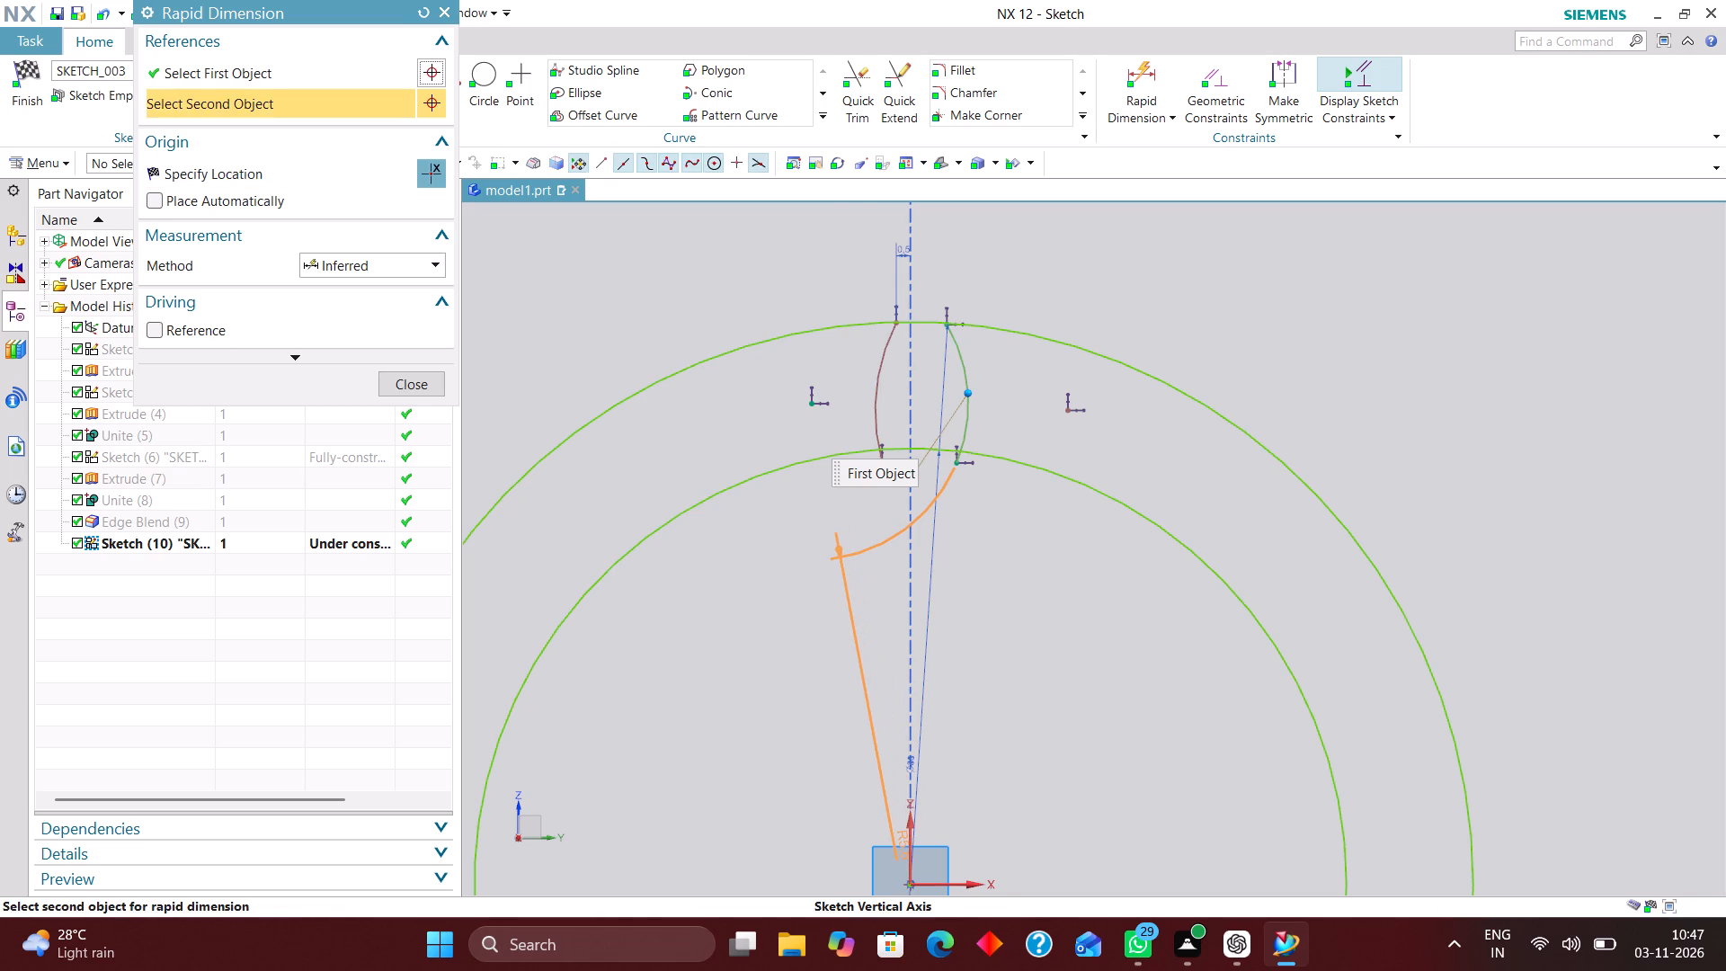
click(909, 843)
click(972, 536)
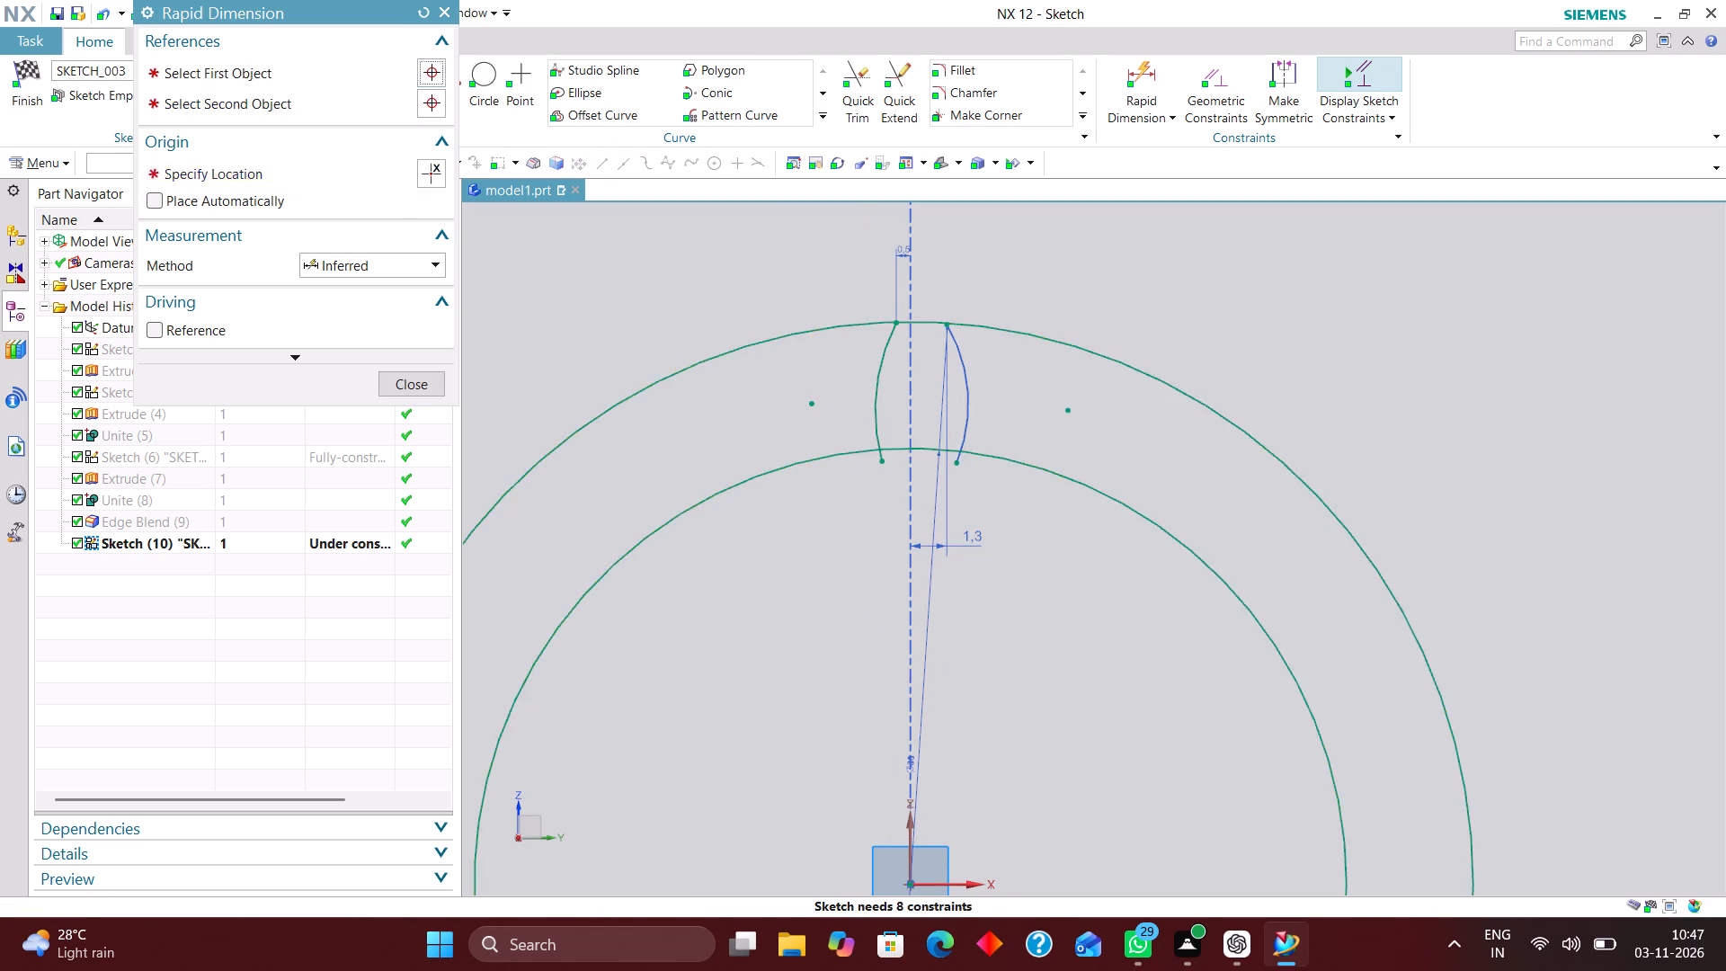
text(0.5)
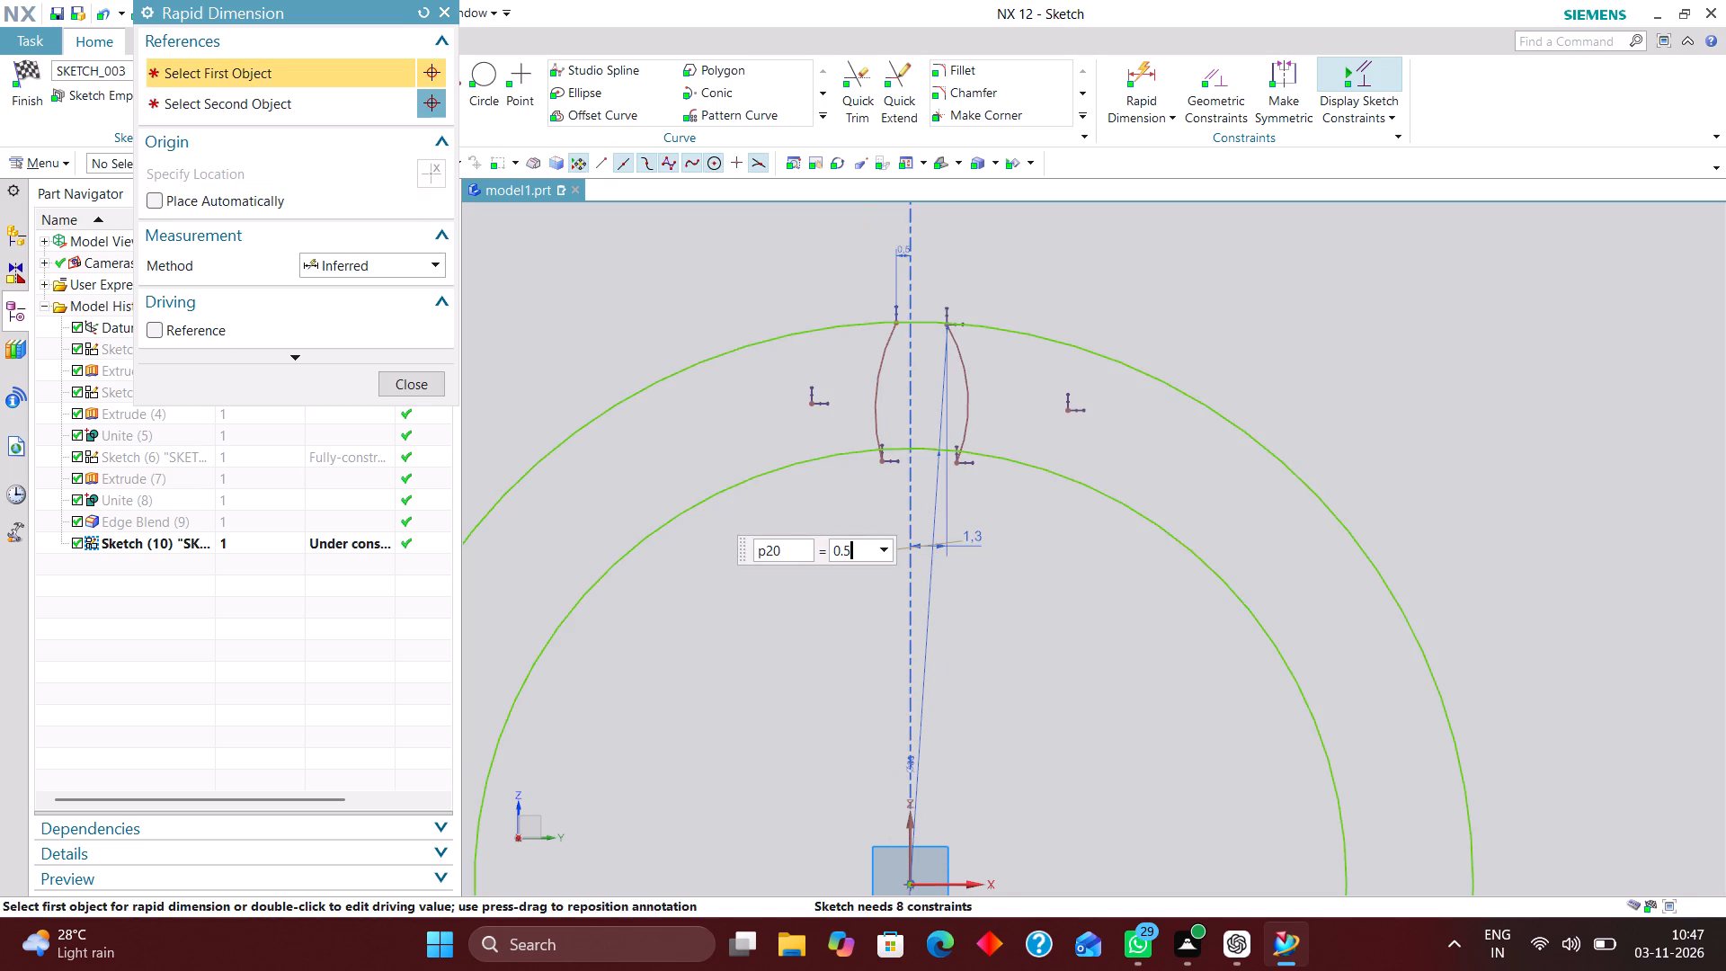
key(Return)
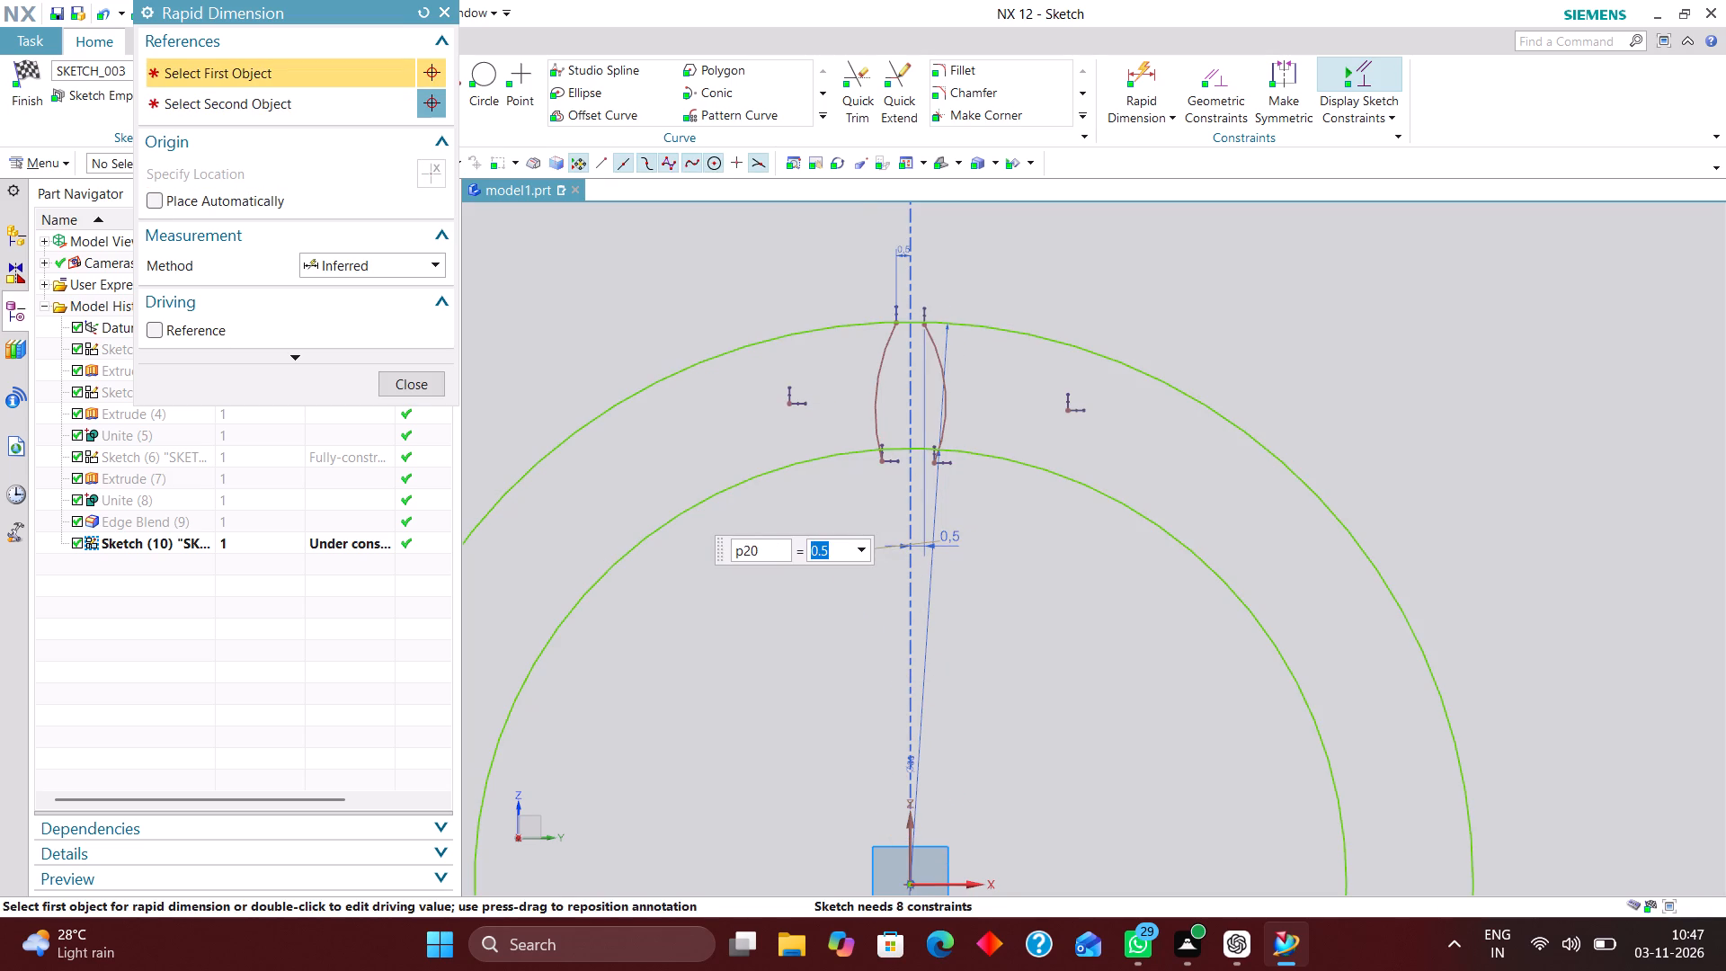
click(414, 377)
Add a radial dimension to the left flank arc and set its radius to 8 mm.
scroll(929, 325, up, 4)
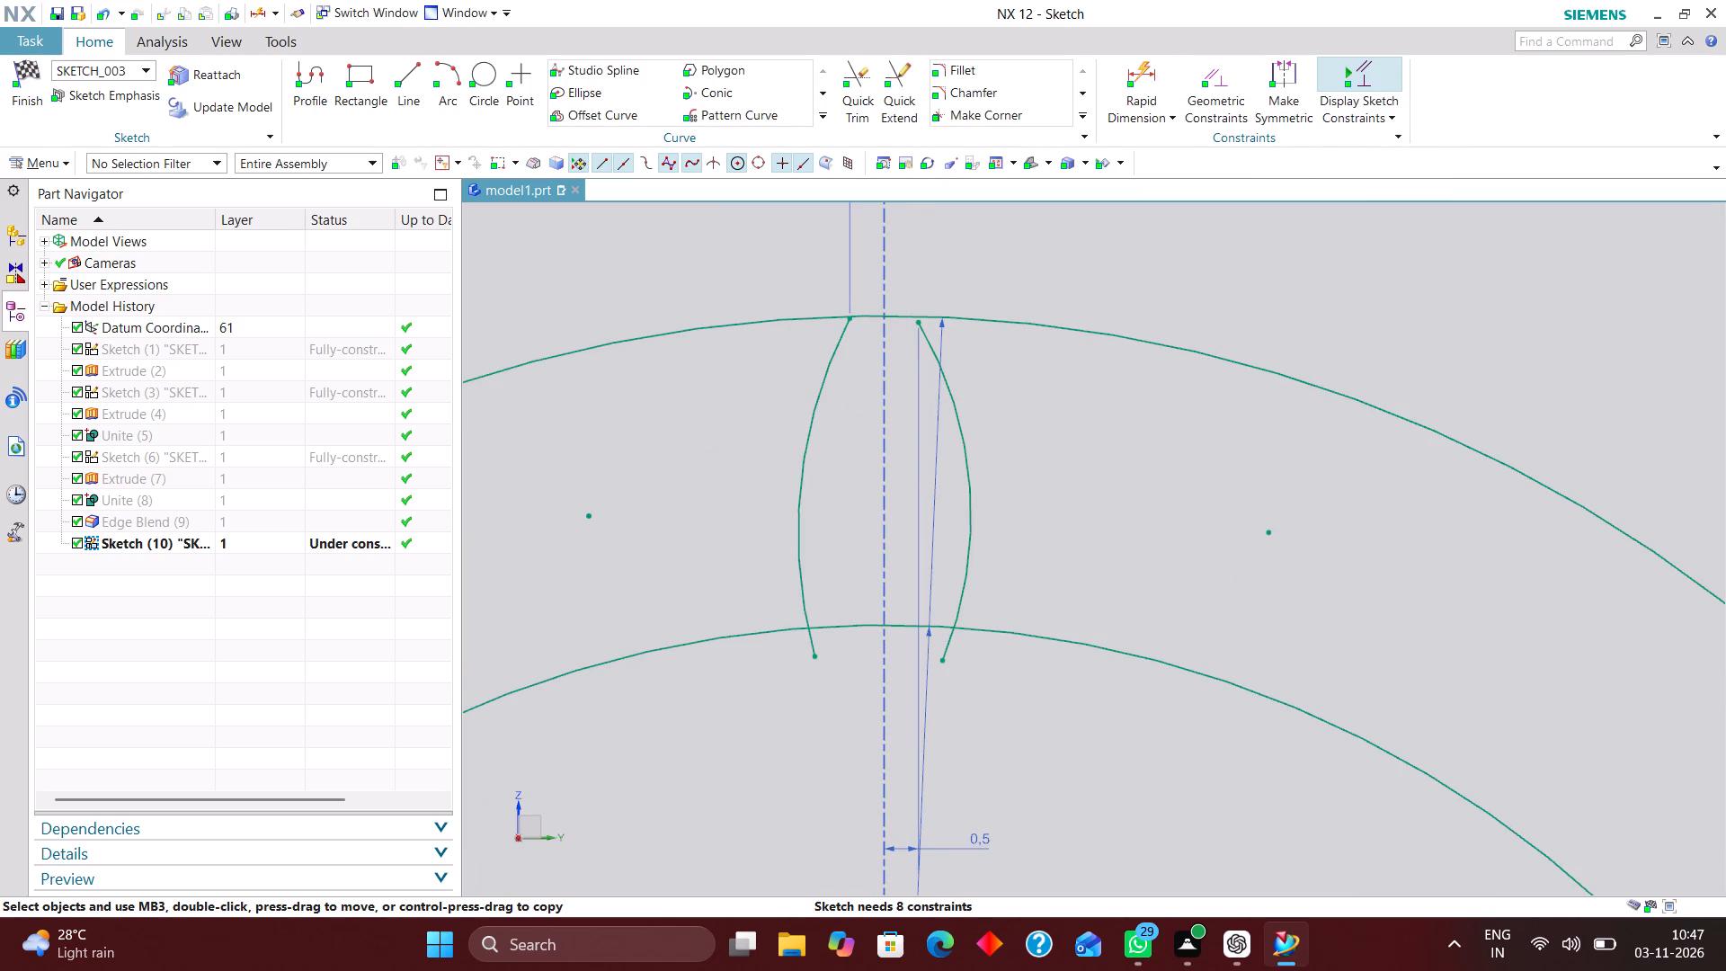
click(1143, 71)
click(392, 265)
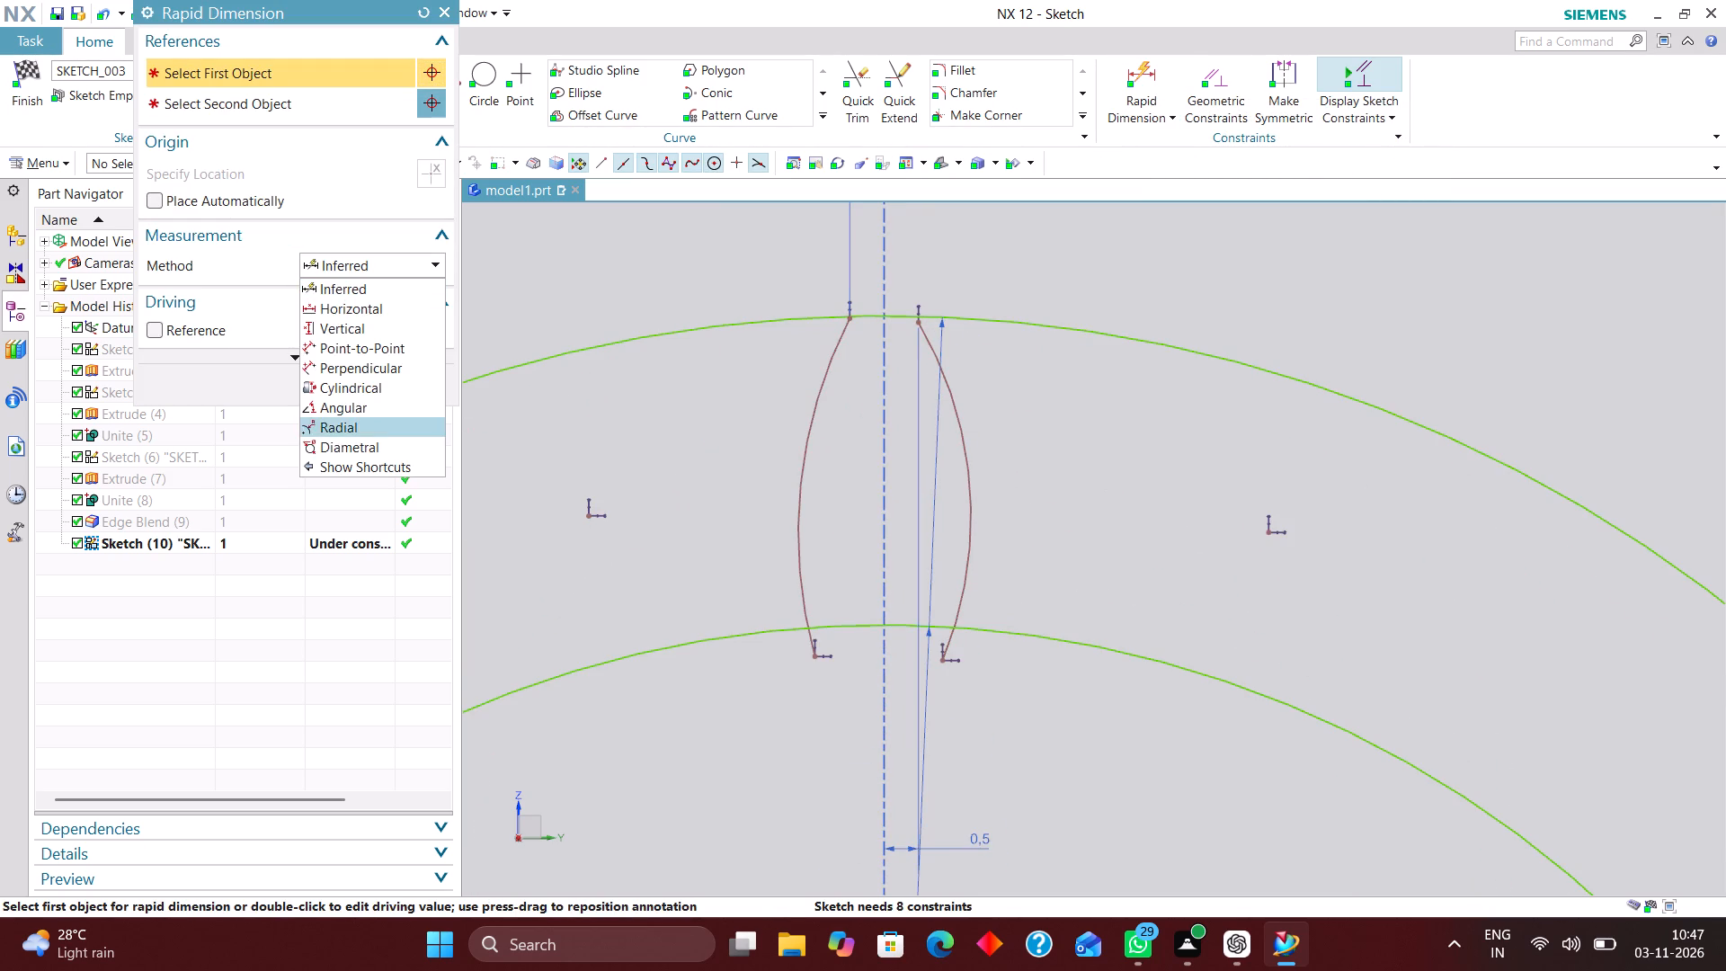
click(370, 425)
click(794, 535)
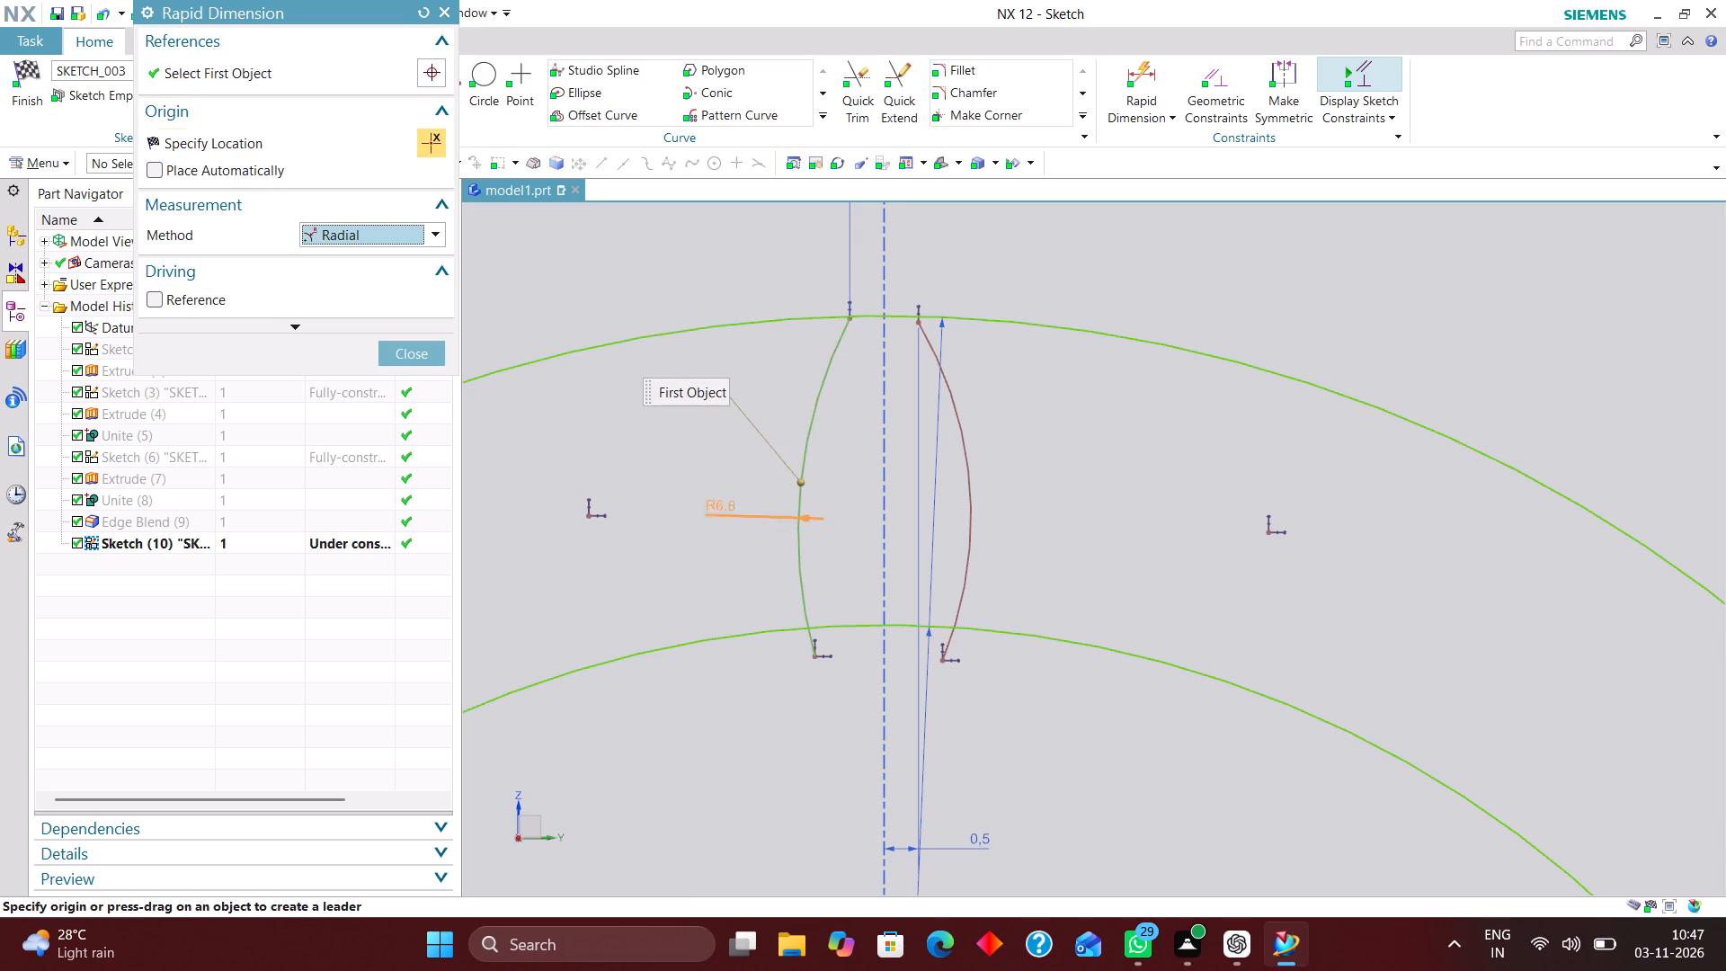
click(707, 490)
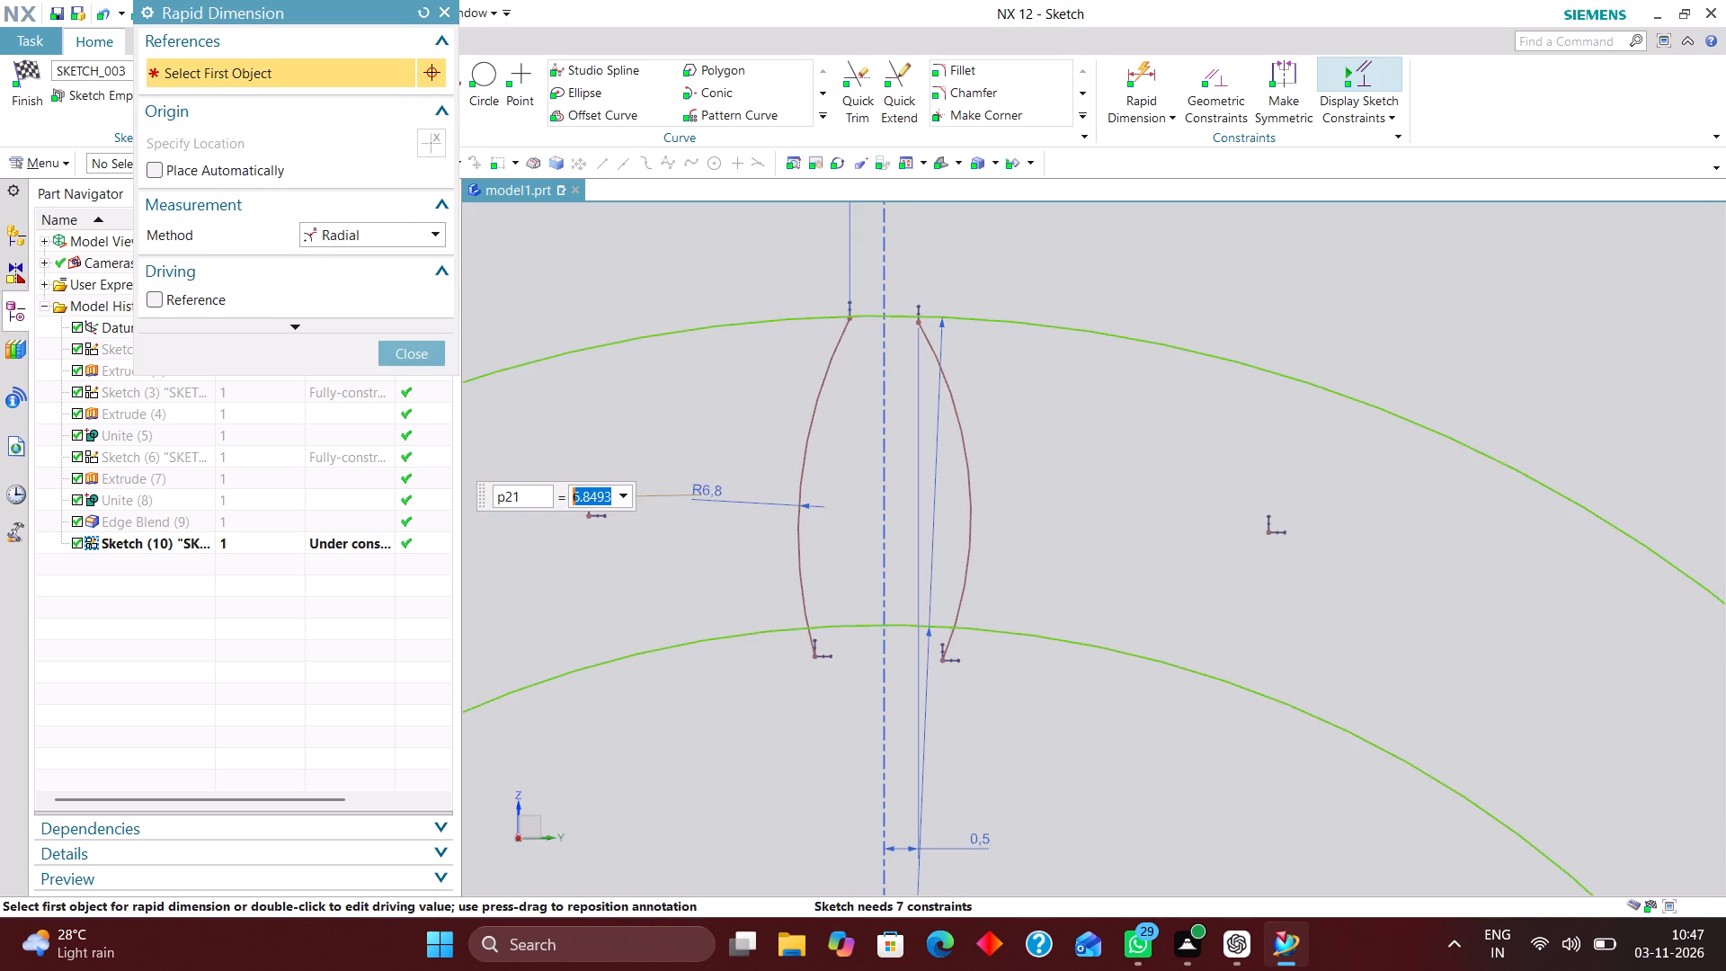
key(8)
key(Return)
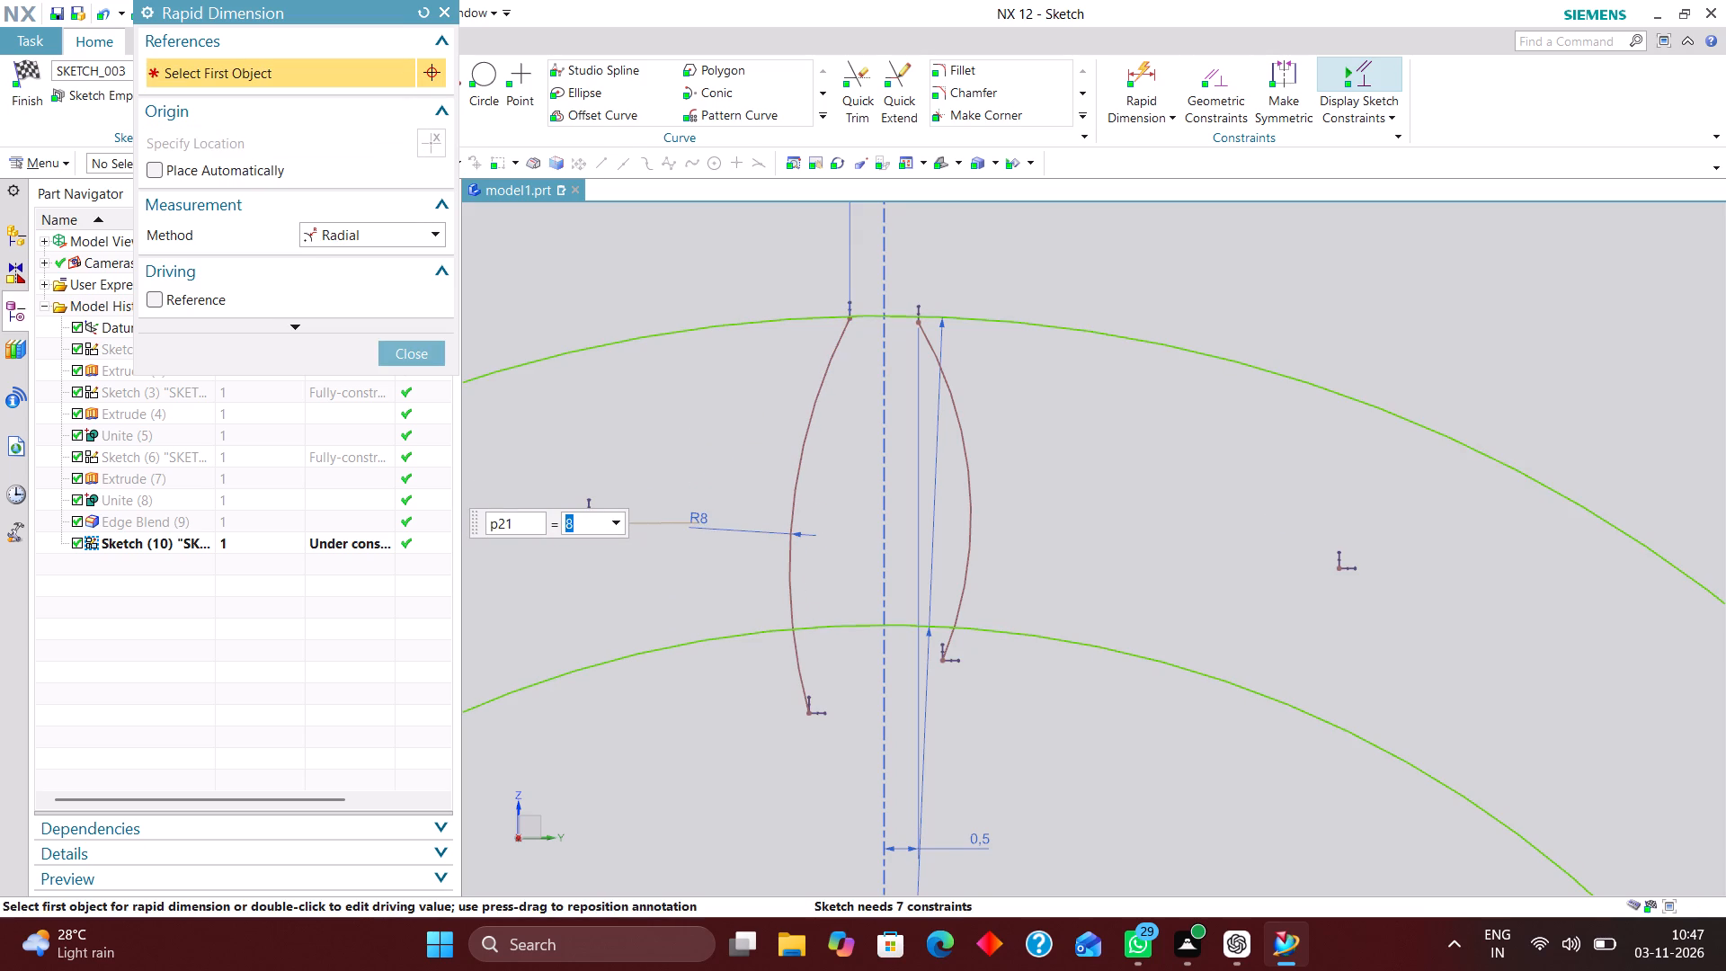
Constrain the left and right flank arcs to equal radius.
click(1207, 74)
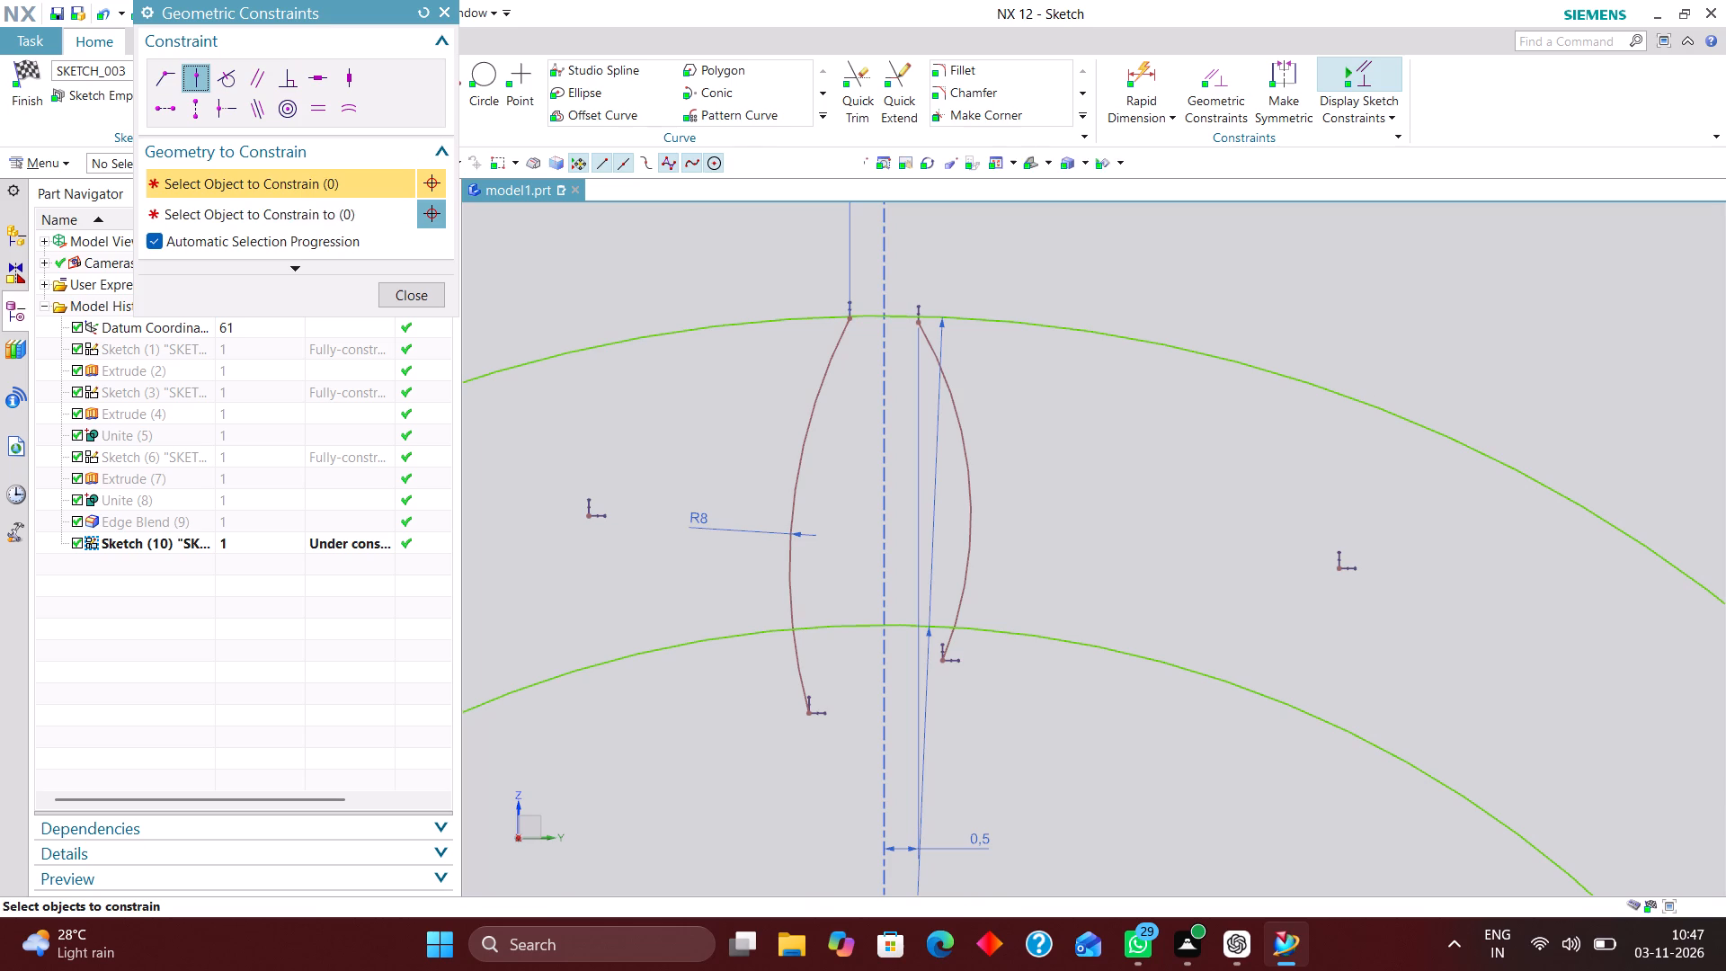
click(341, 102)
click(801, 478)
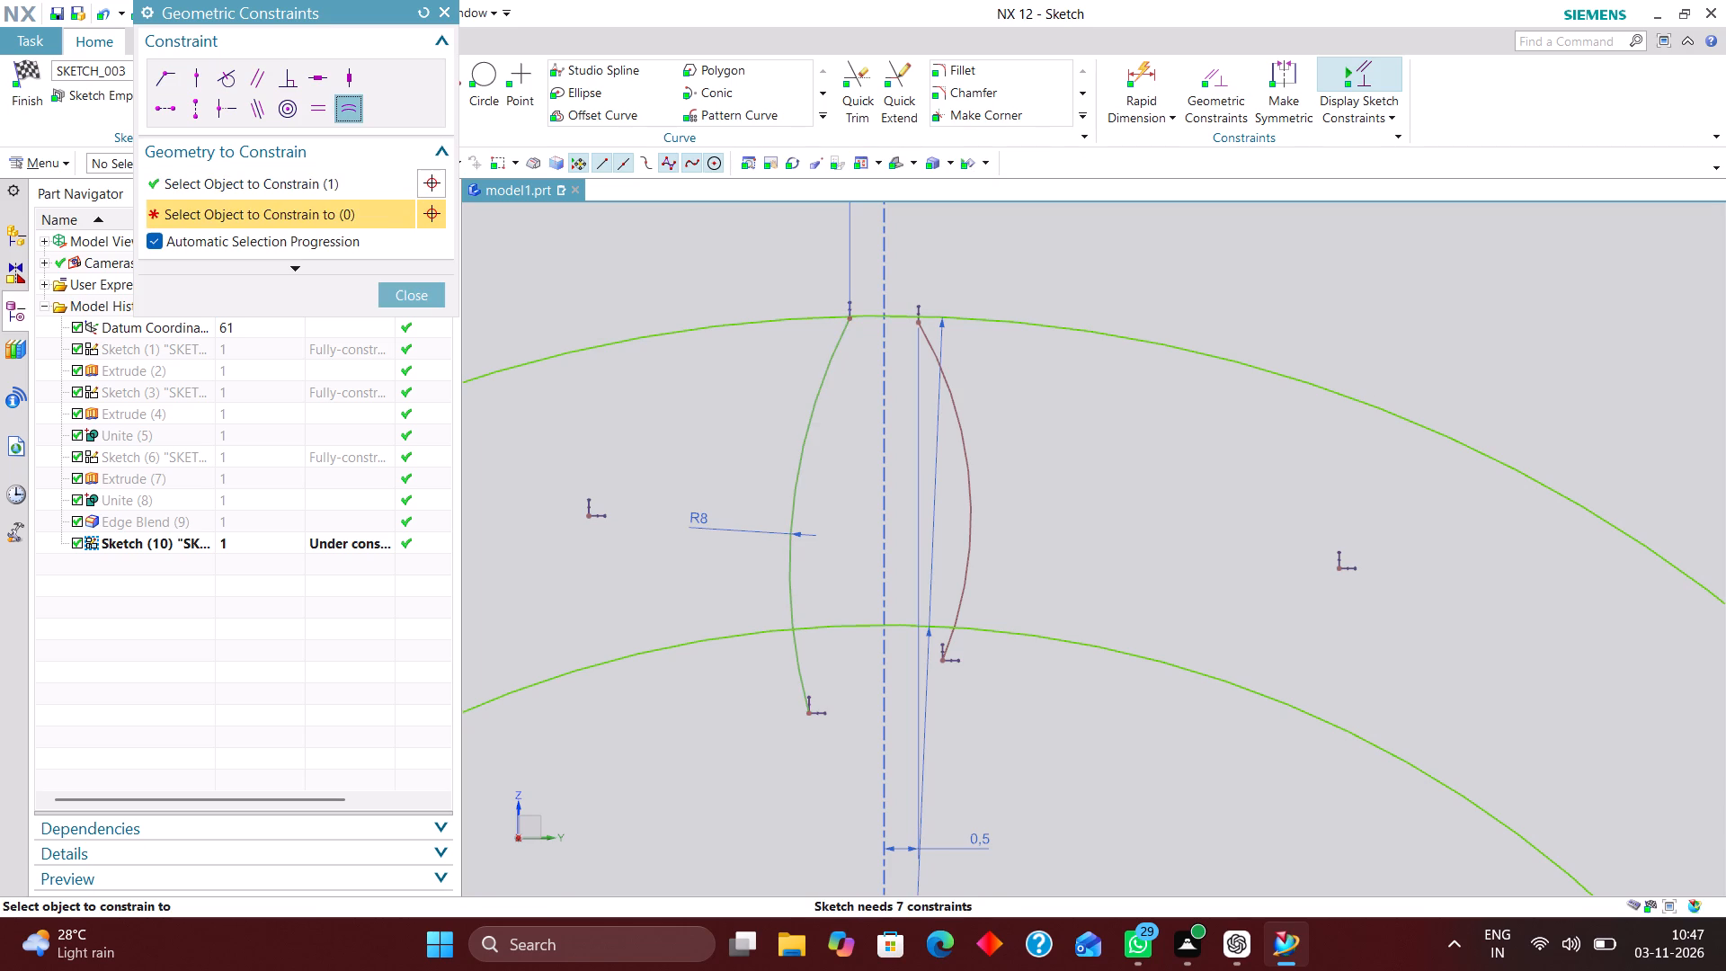
click(974, 507)
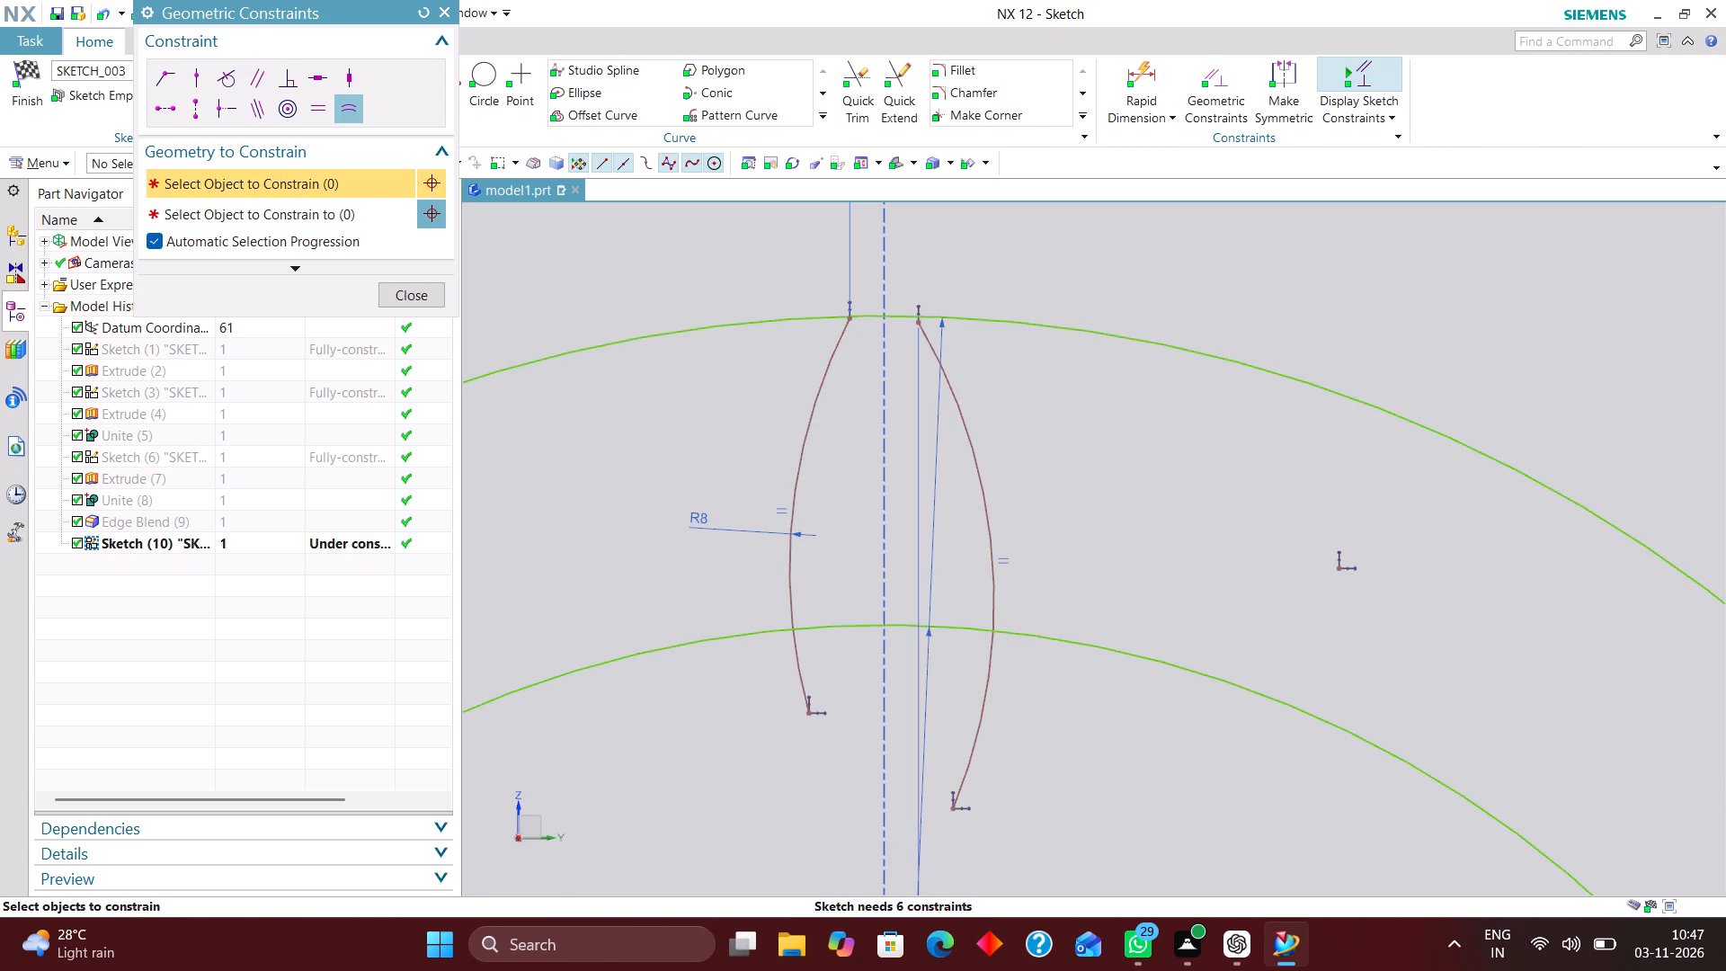
click(432, 294)
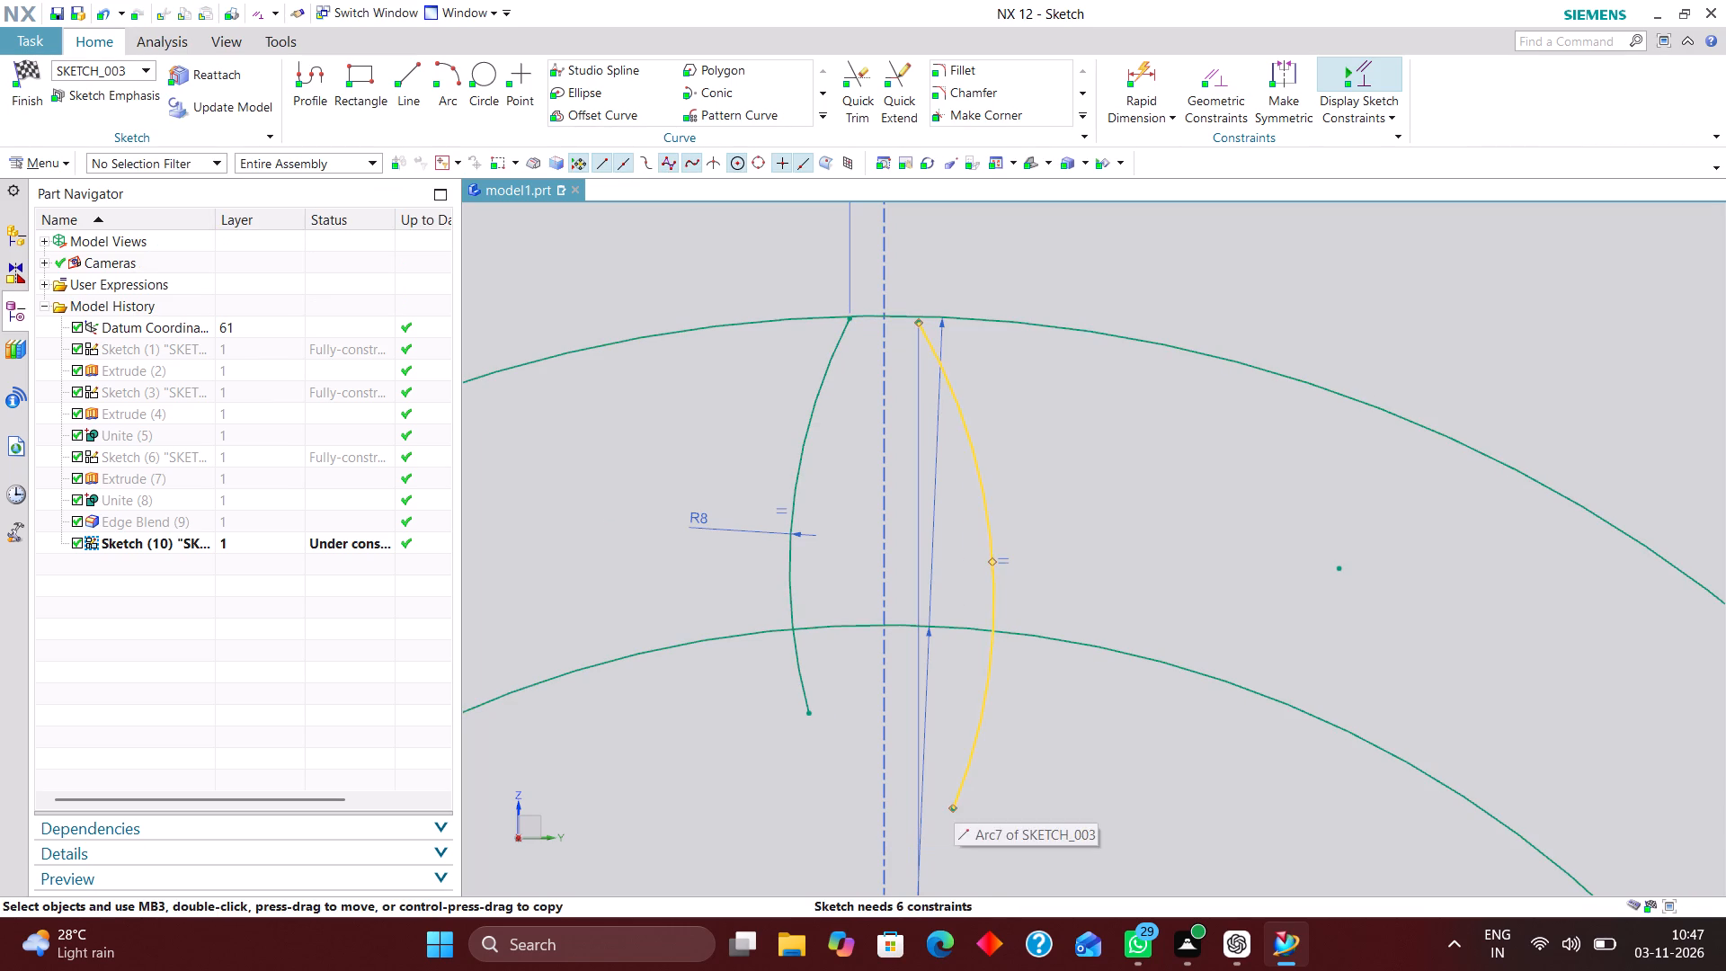
Move the right flank arc's lower endpoint up and inward, keeping it just inside the 31 mm circle.
drag(952, 807, 938, 741)
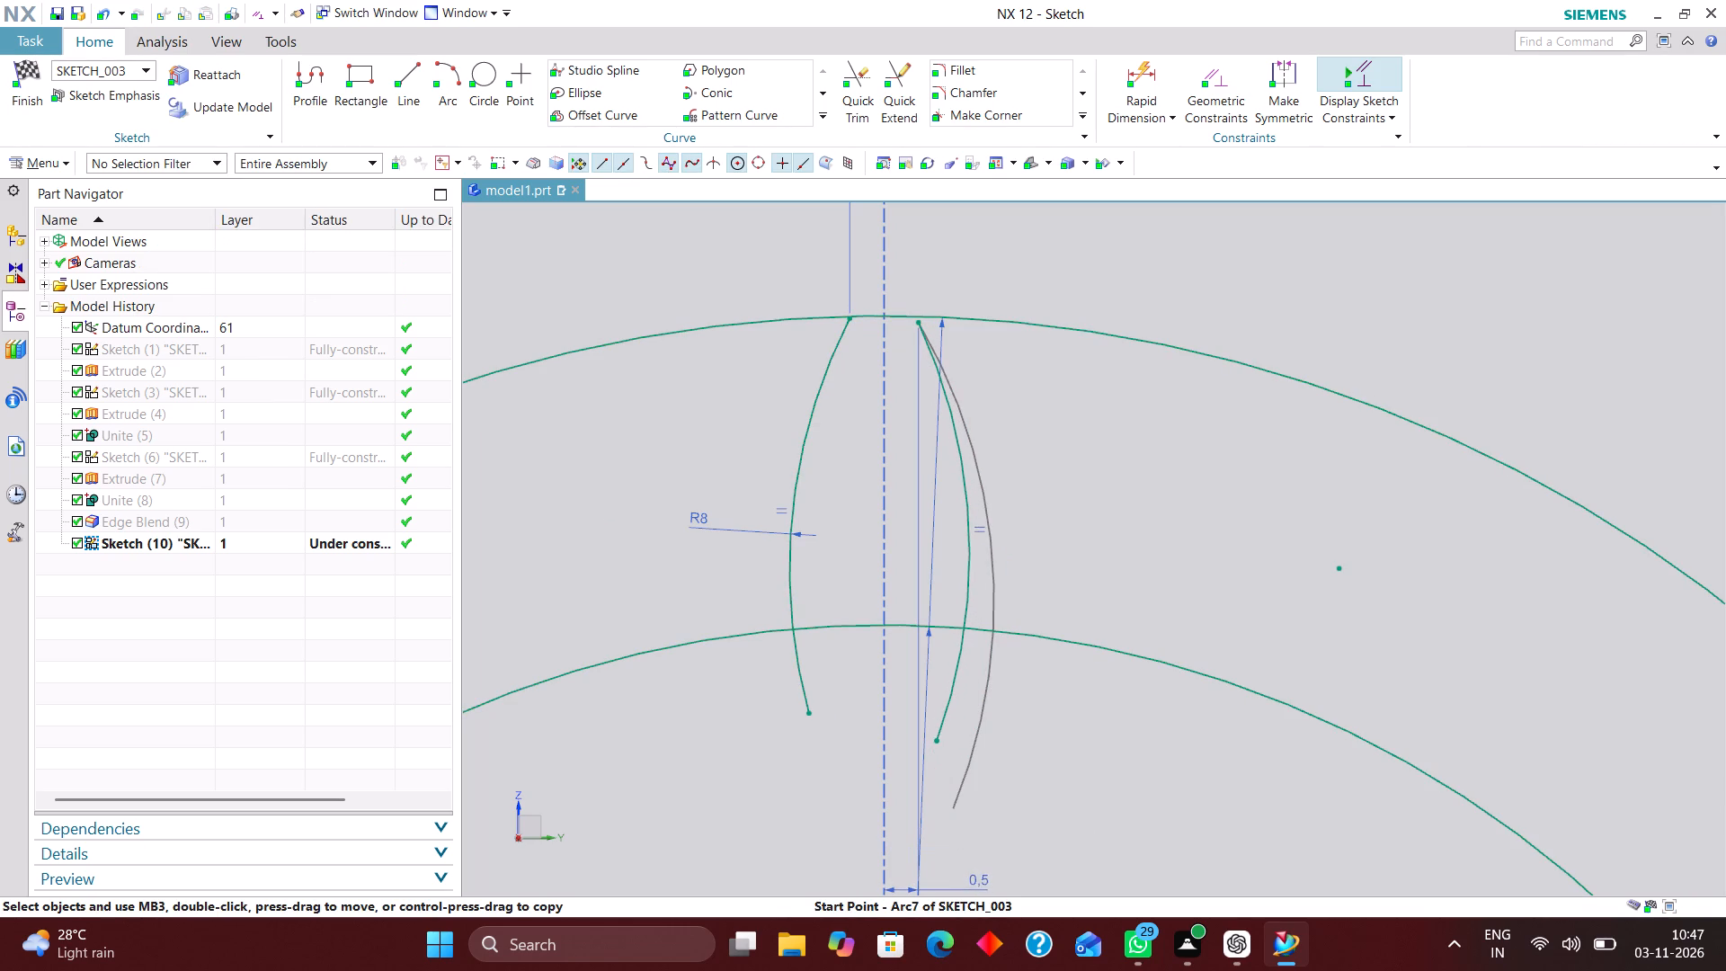
drag(938, 741, 949, 734)
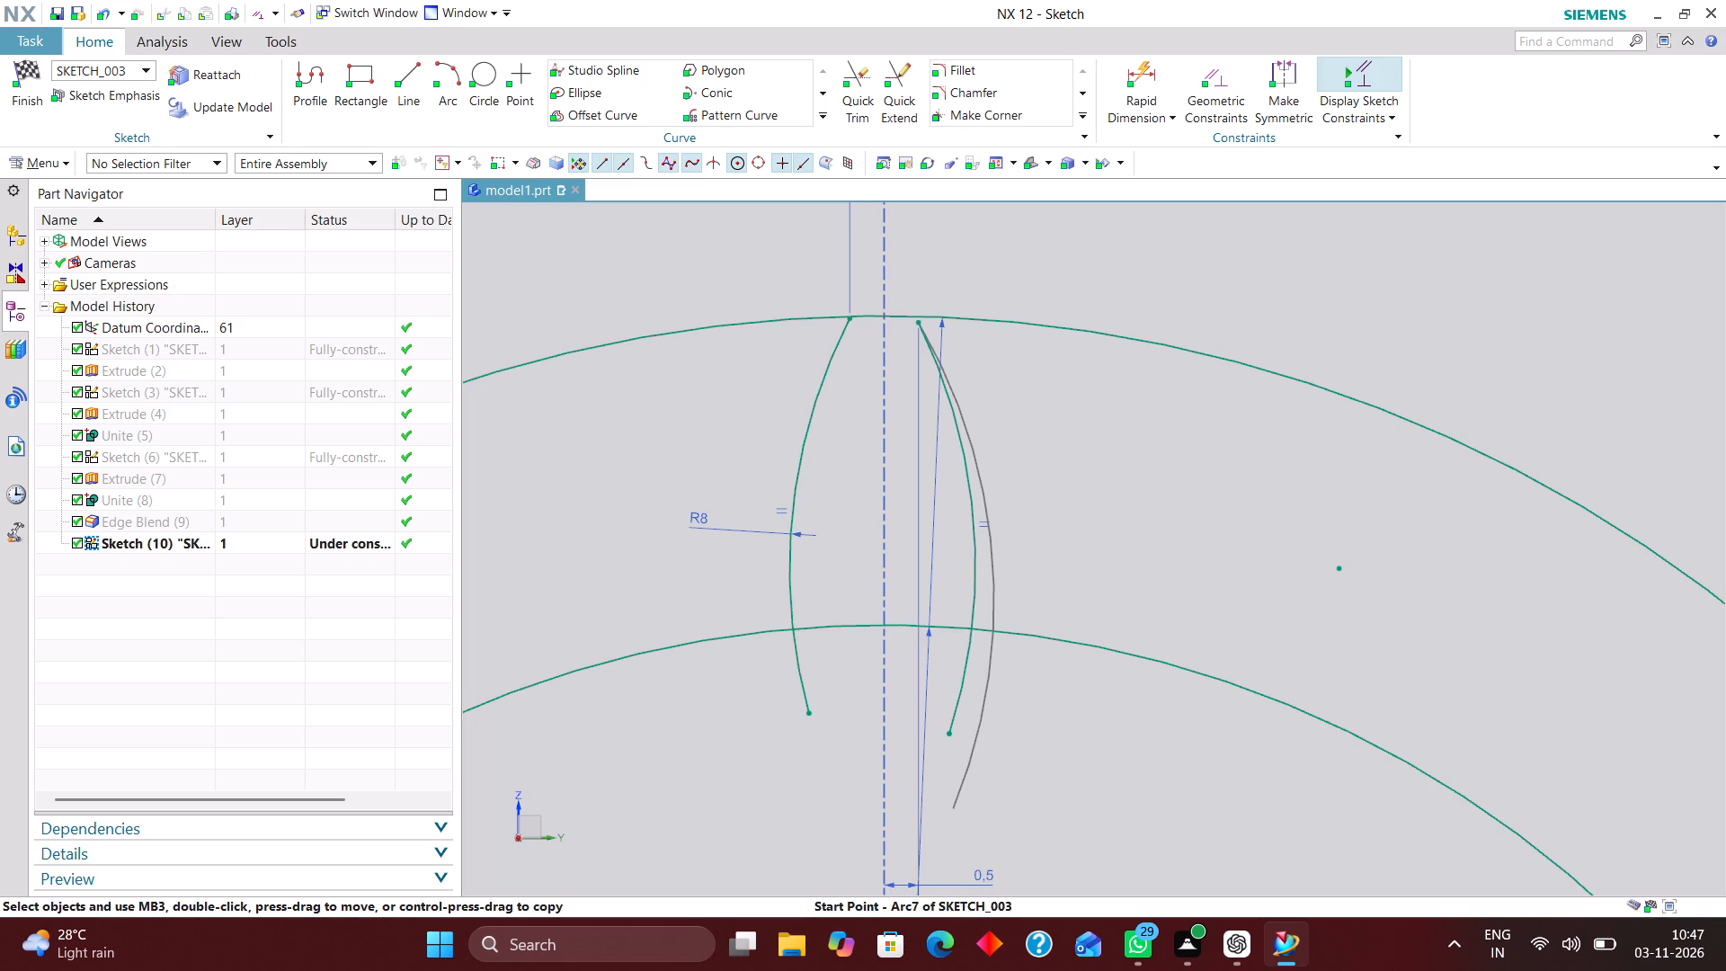
drag(949, 734, 946, 737)
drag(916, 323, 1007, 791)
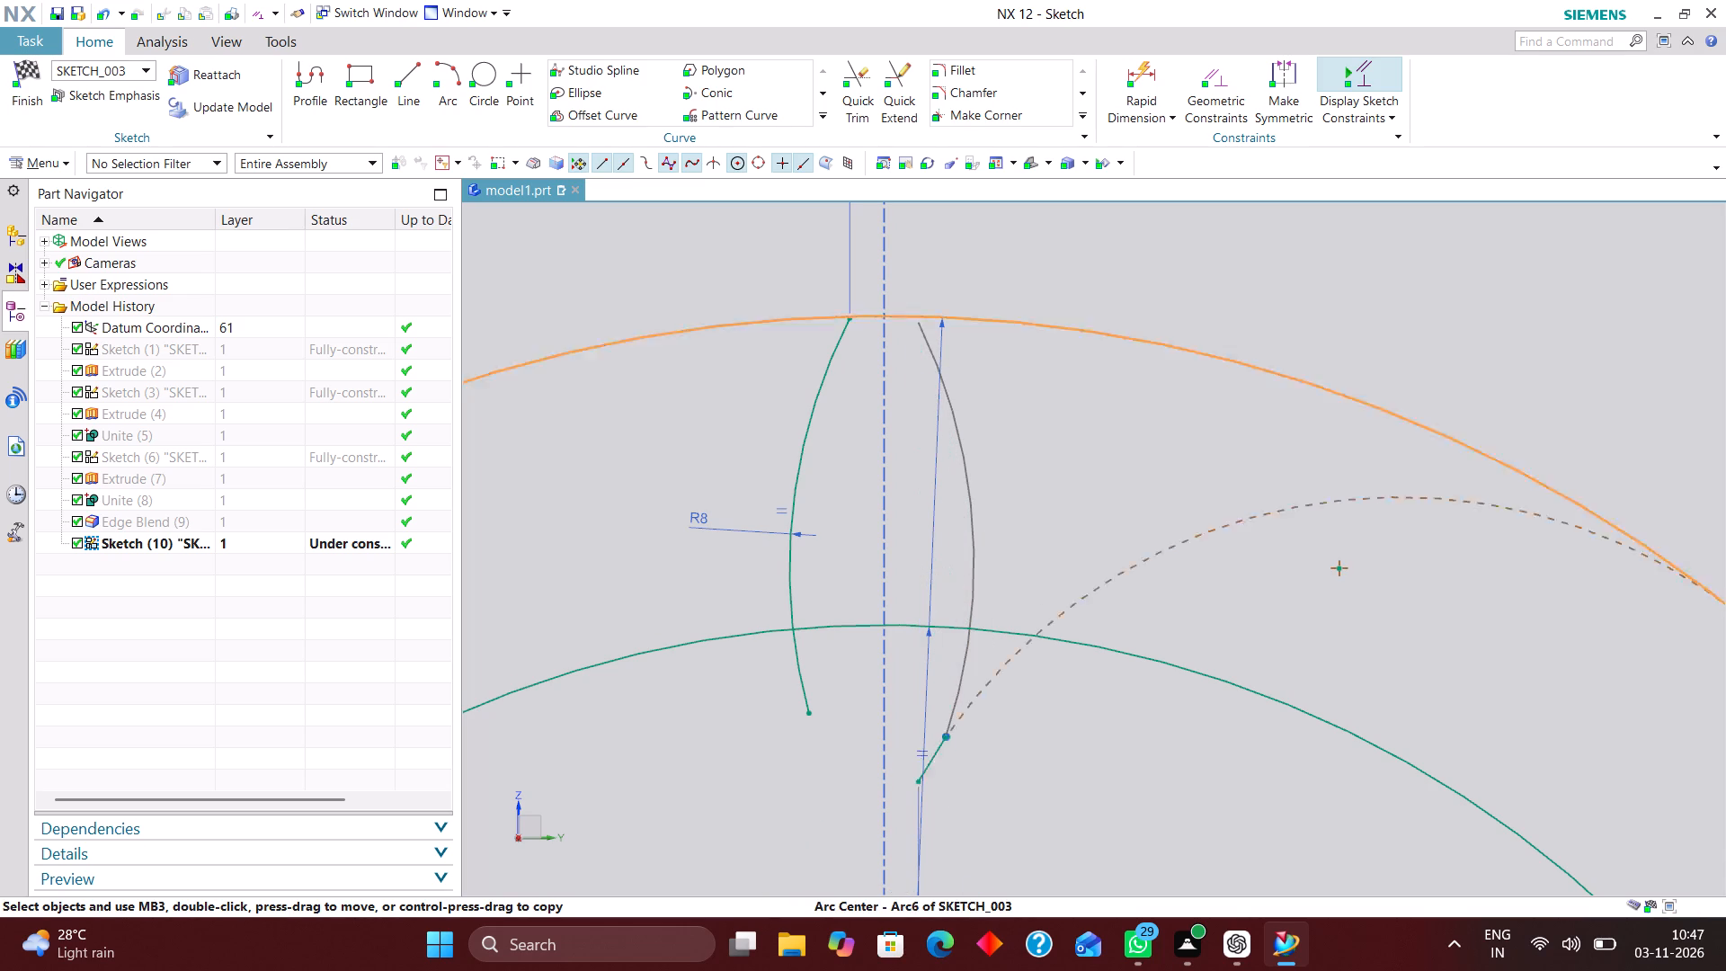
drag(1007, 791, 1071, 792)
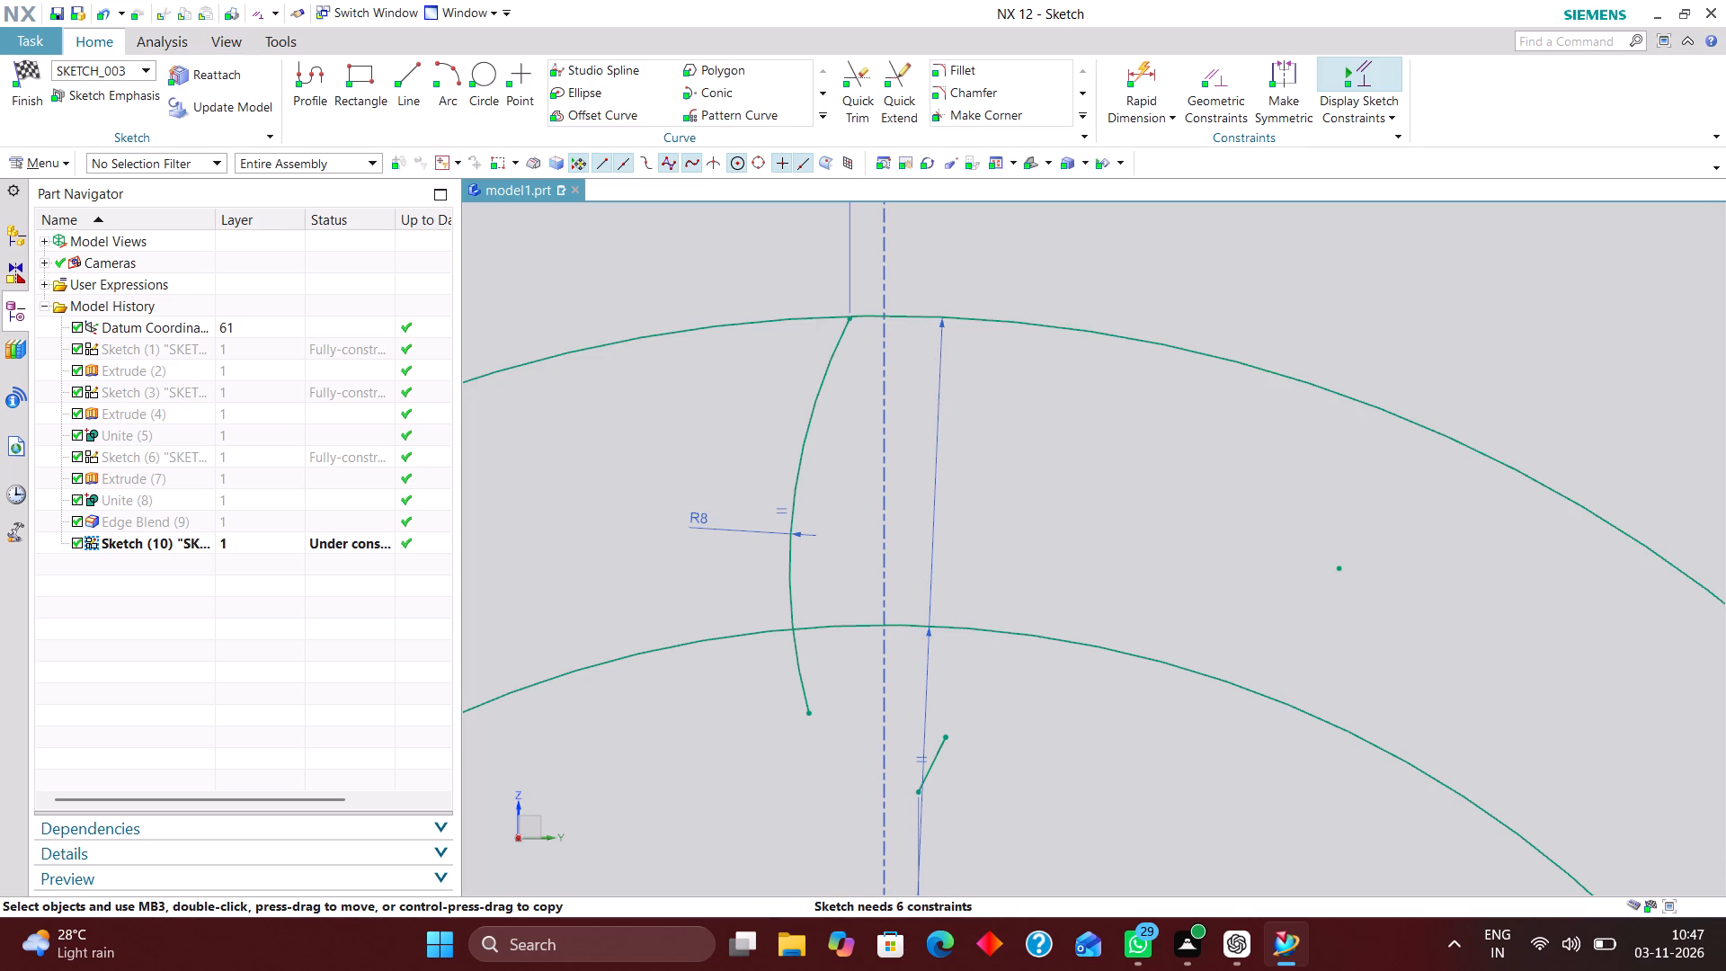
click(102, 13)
Move the right flank arc up by its centre until its lower endpoint is level with the left arc's lower endpoint.
scroll(850, 374, down, 4)
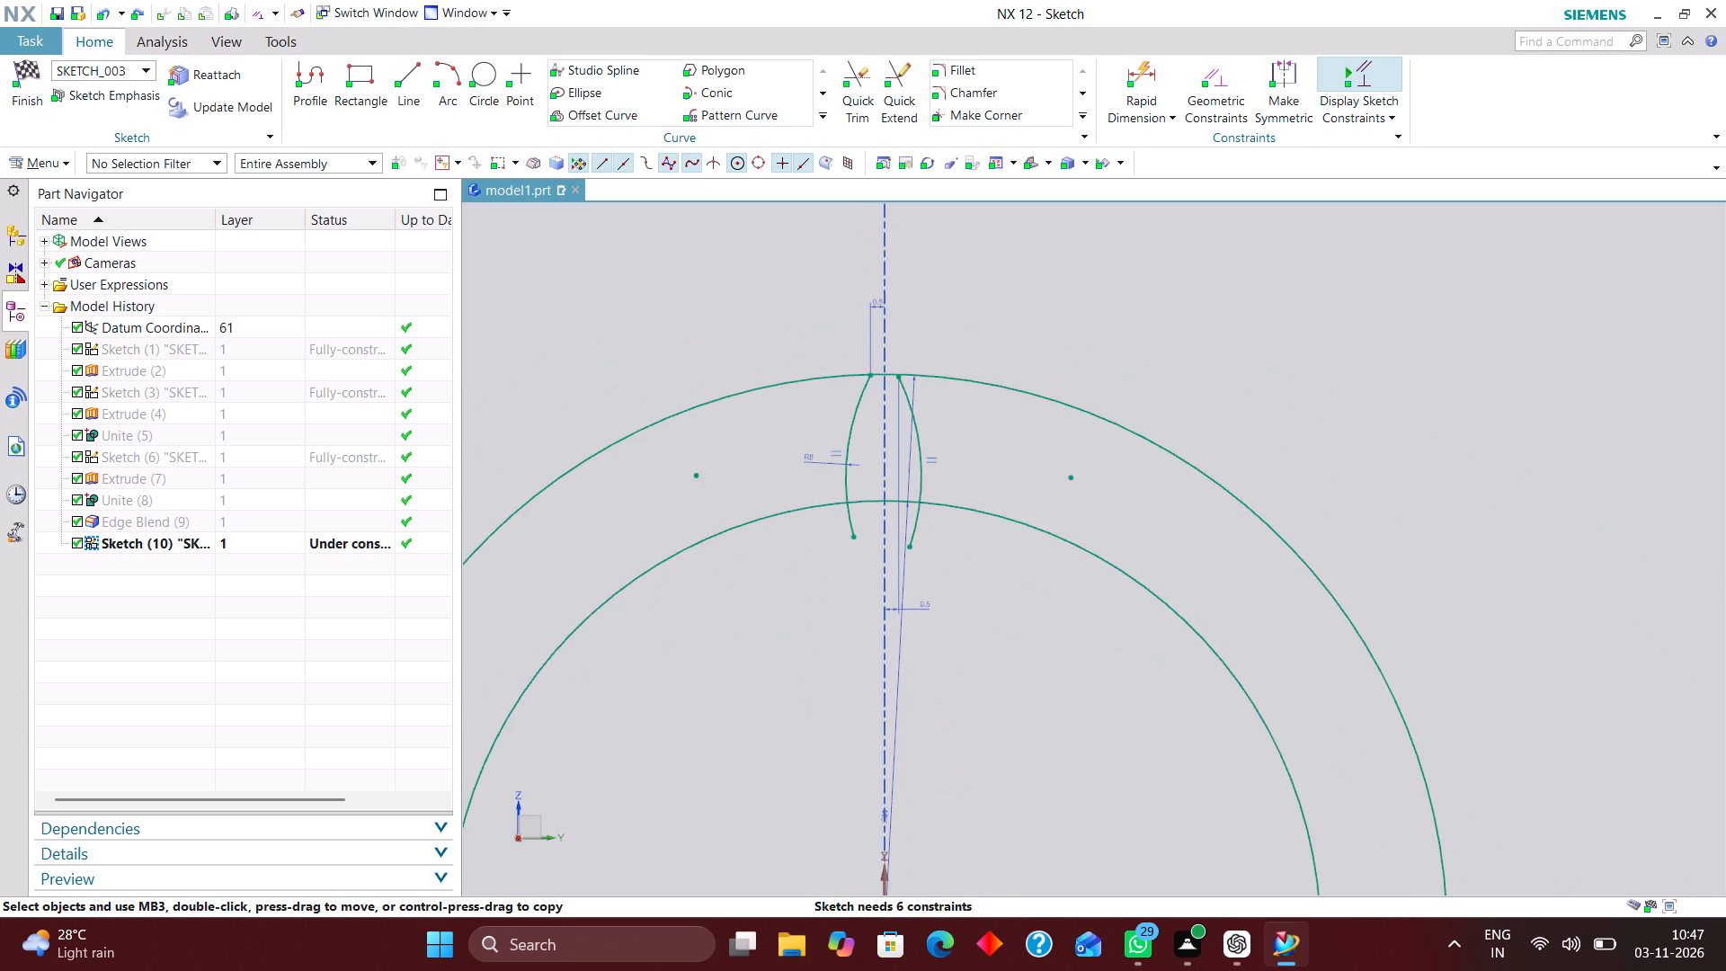
drag(697, 474, 704, 474)
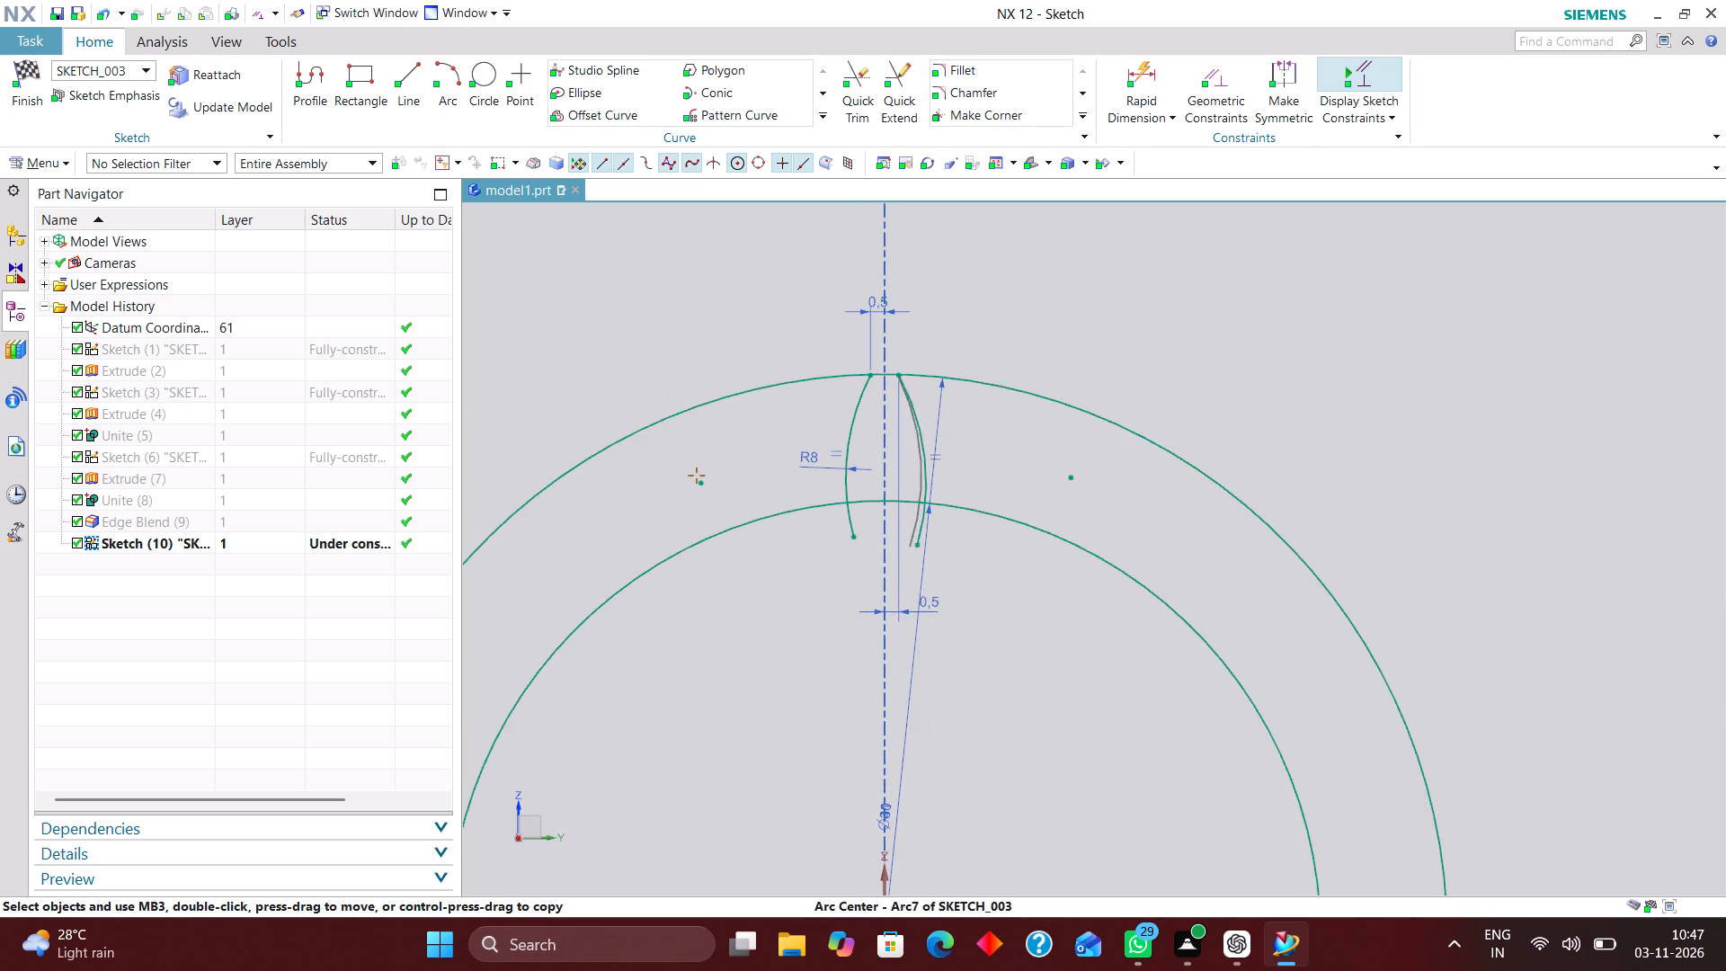
drag(704, 474, 695, 462)
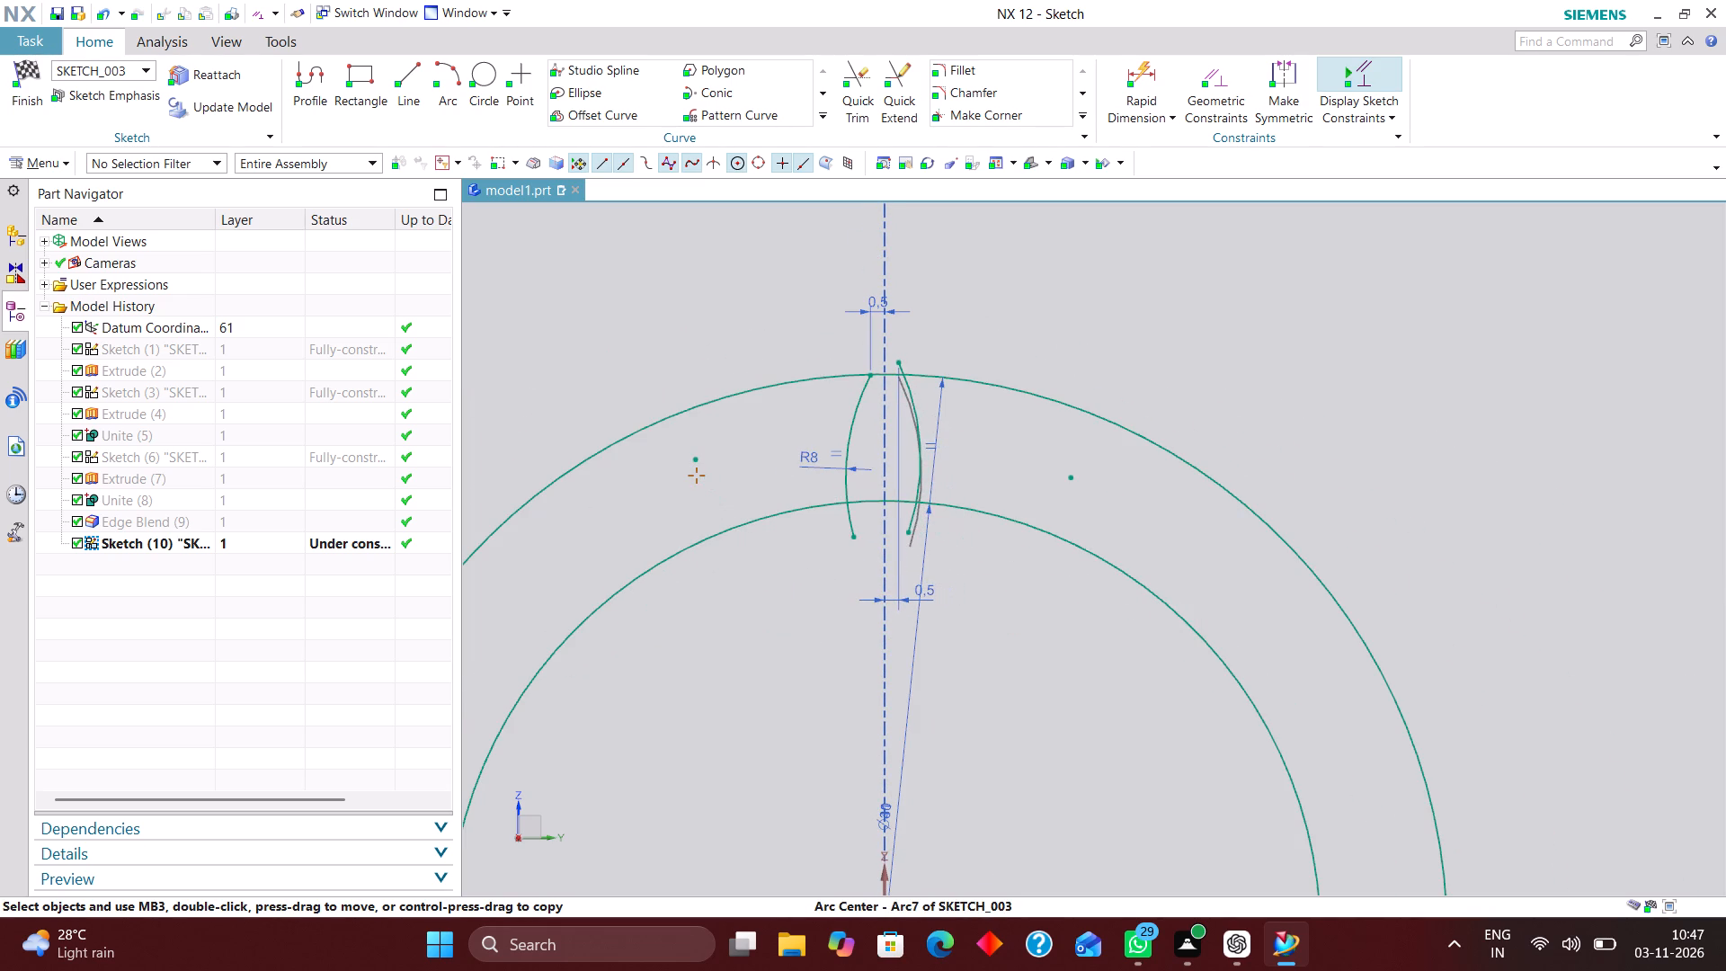
drag(695, 462, 695, 465)
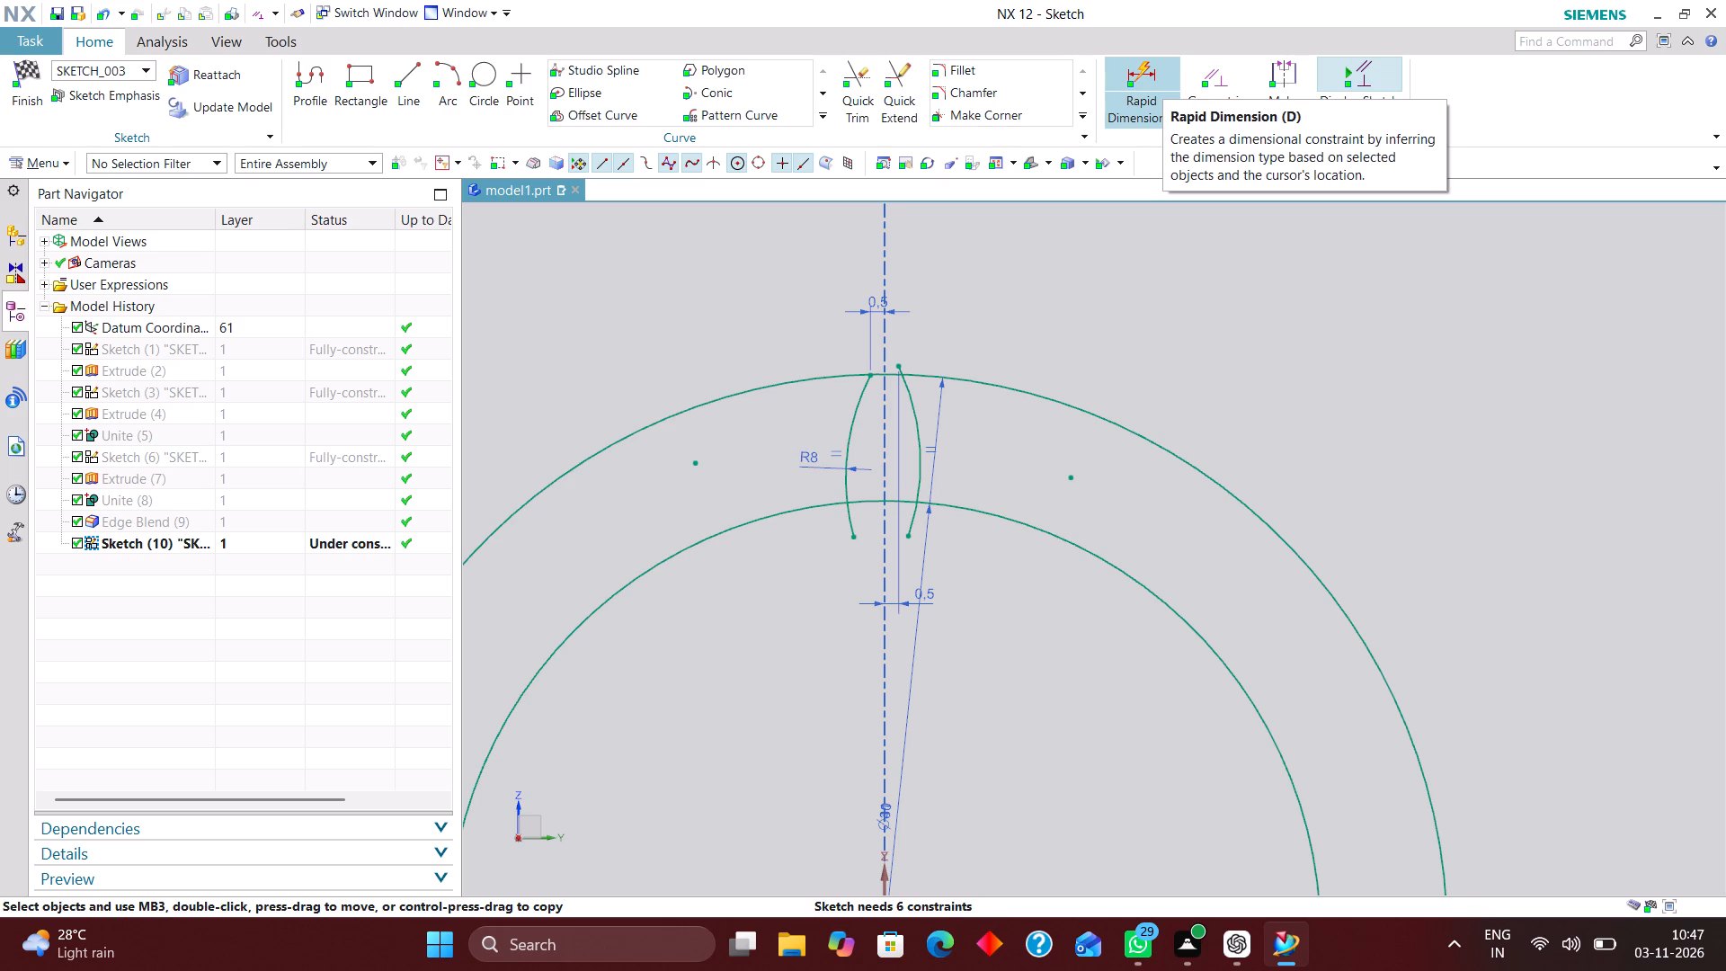
Add an inferred dimension placing the right flank arc's centre 5 mm from the sketch's vertical axis.
click(1144, 74)
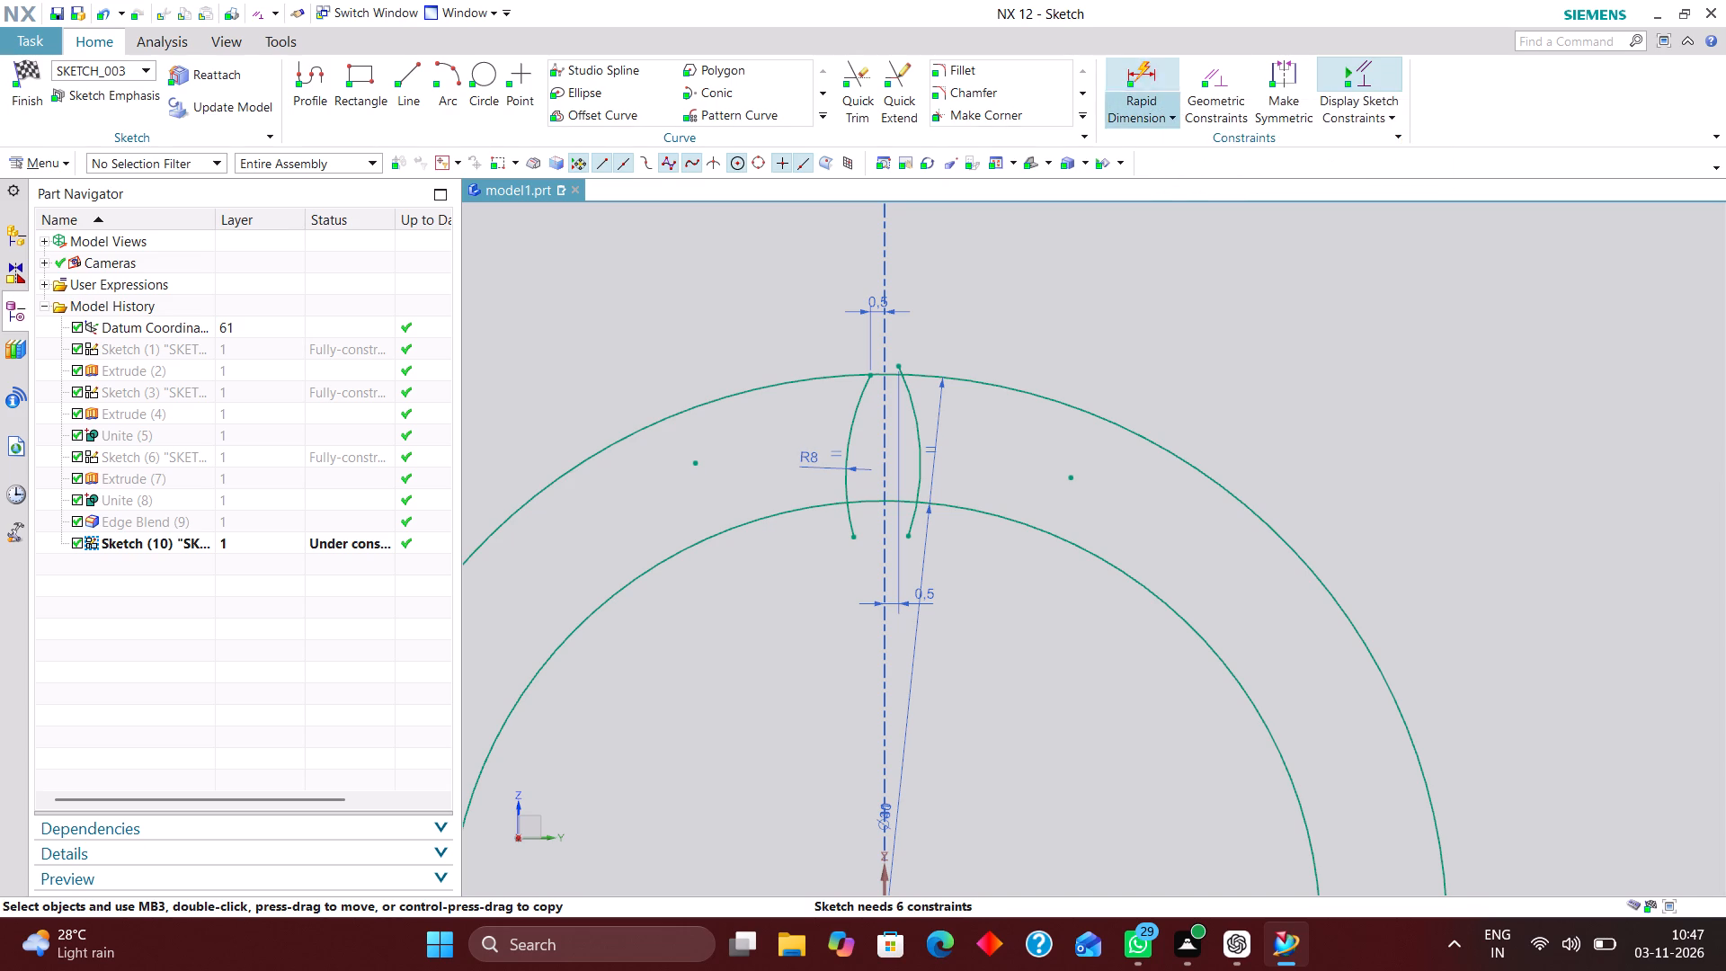
scroll(1074, 221, down, 3)
click(399, 242)
click(396, 256)
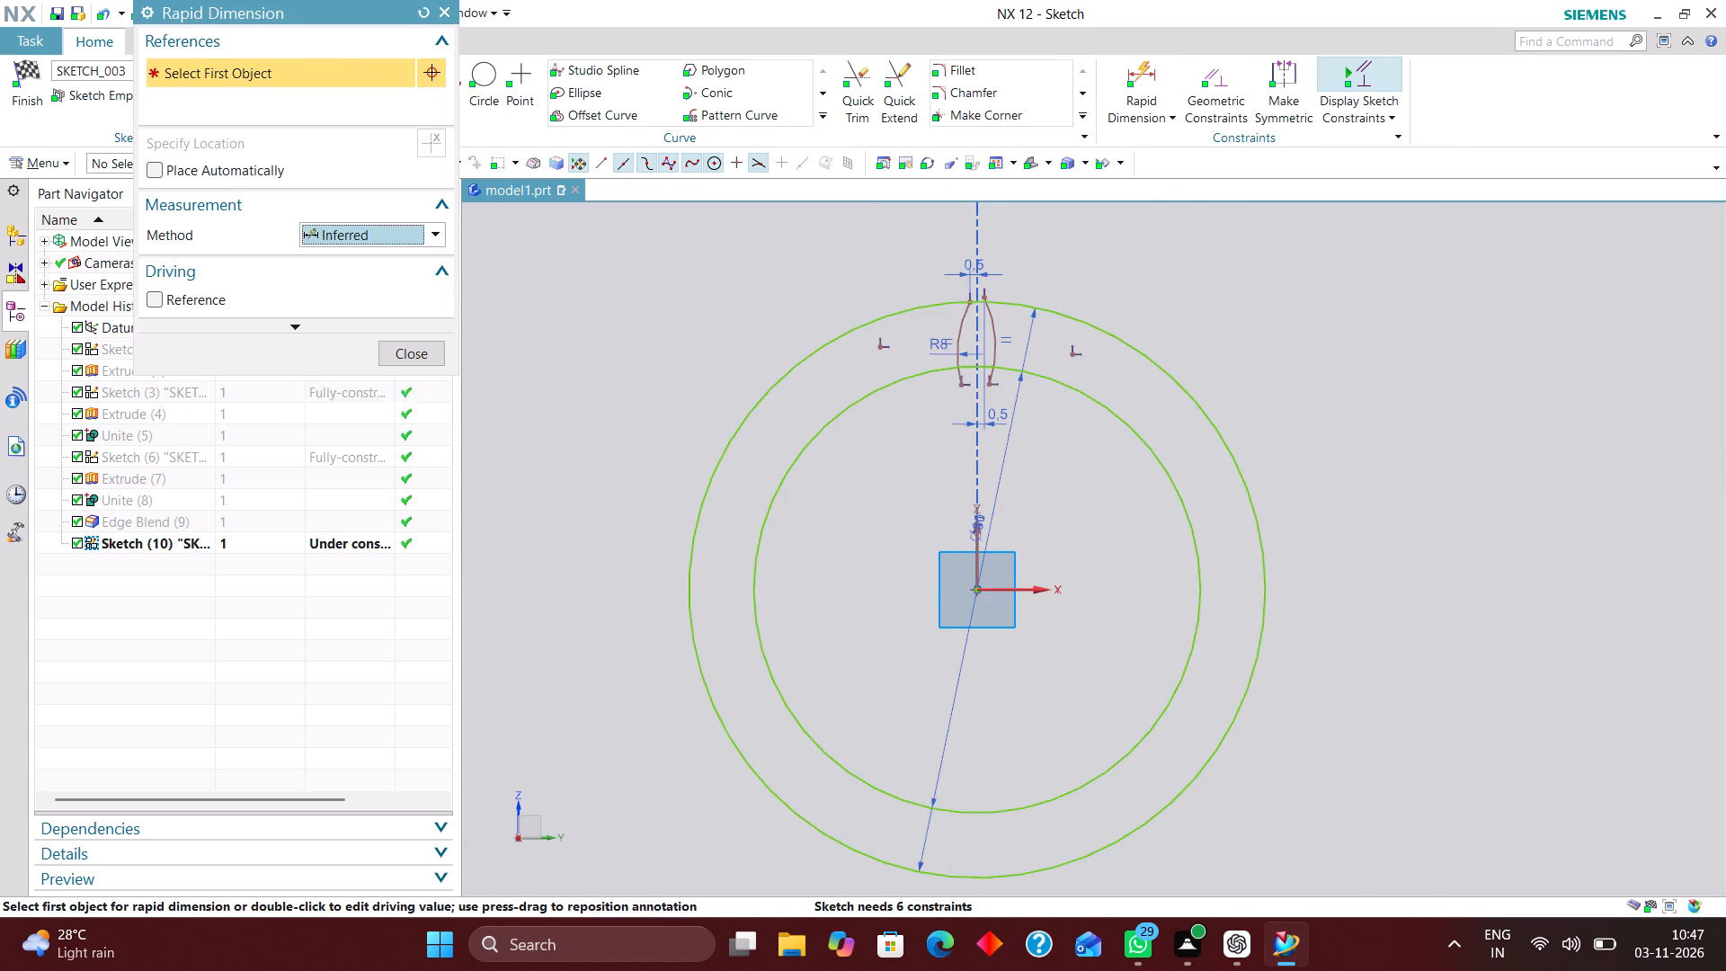
scroll(948, 384, up, 3)
click(814, 308)
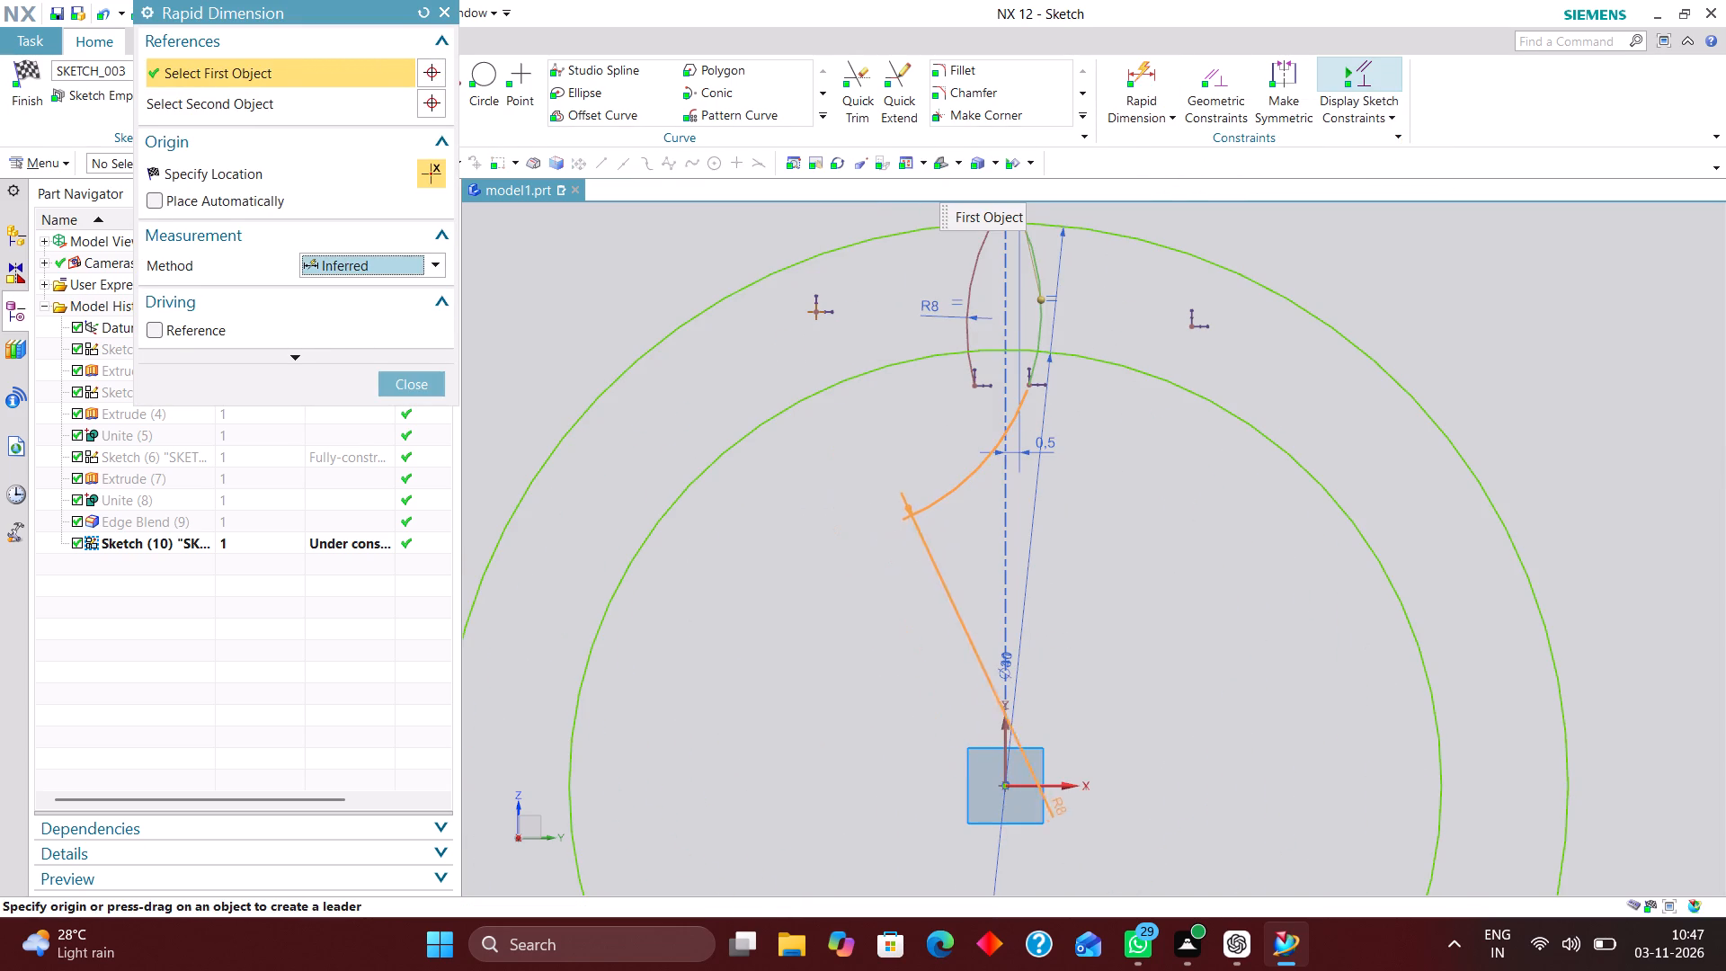
click(1002, 767)
click(901, 575)
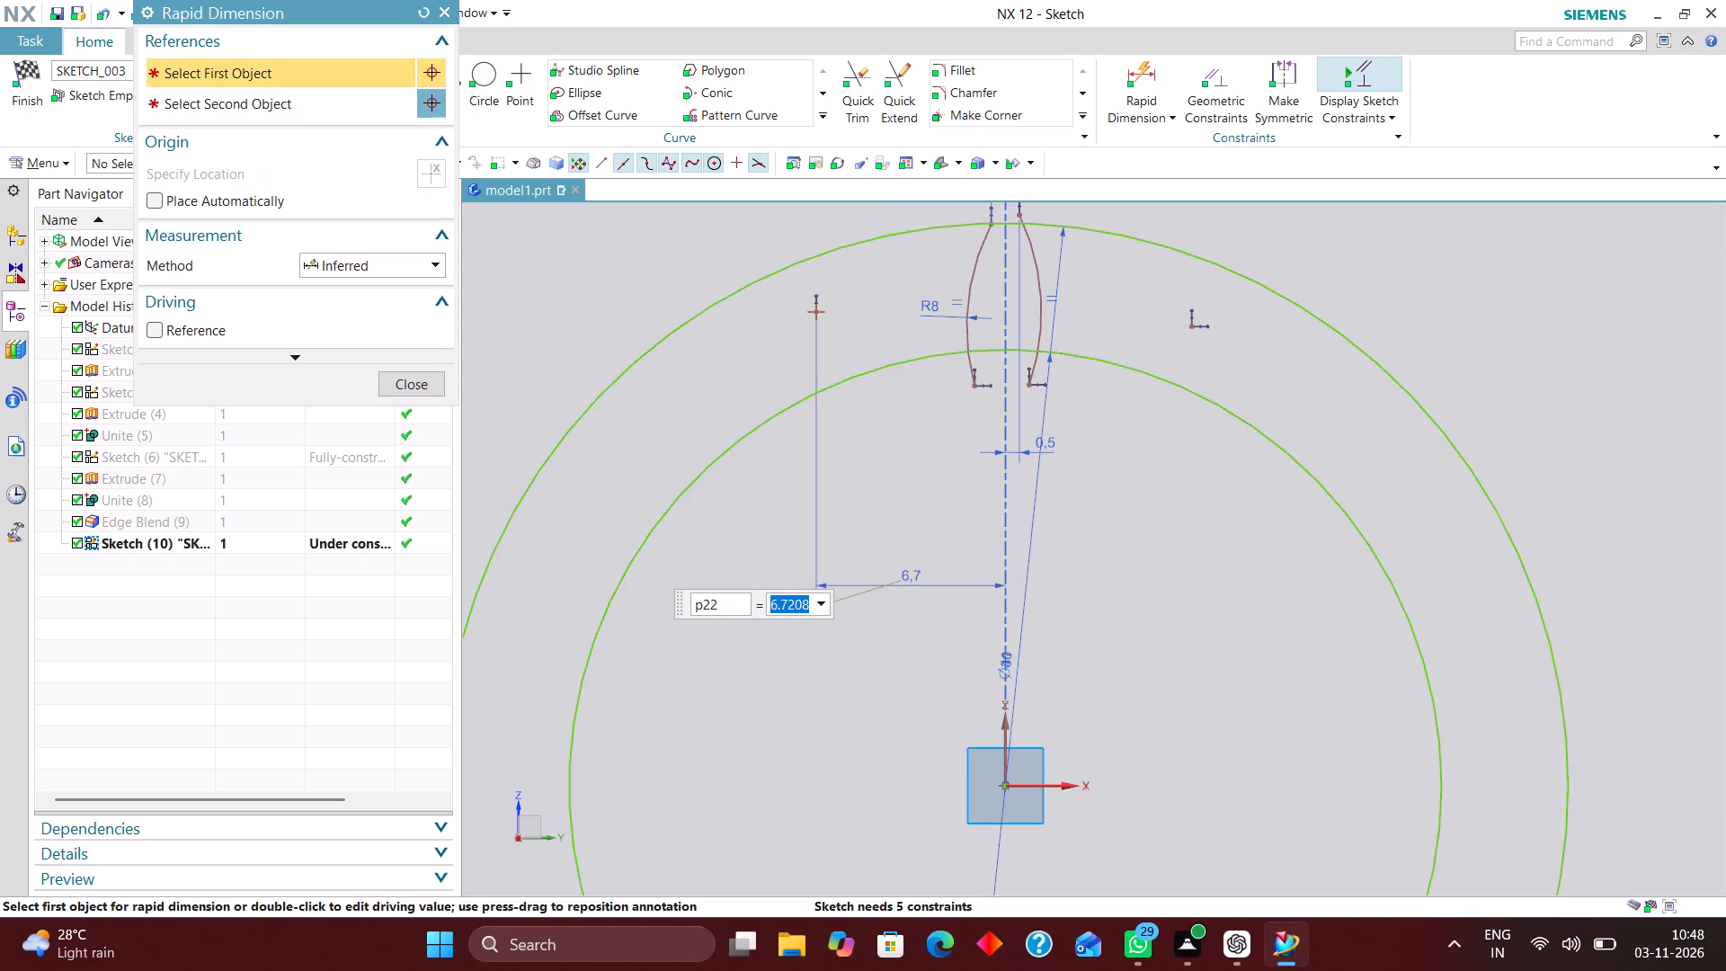
key(5)
key(Return)
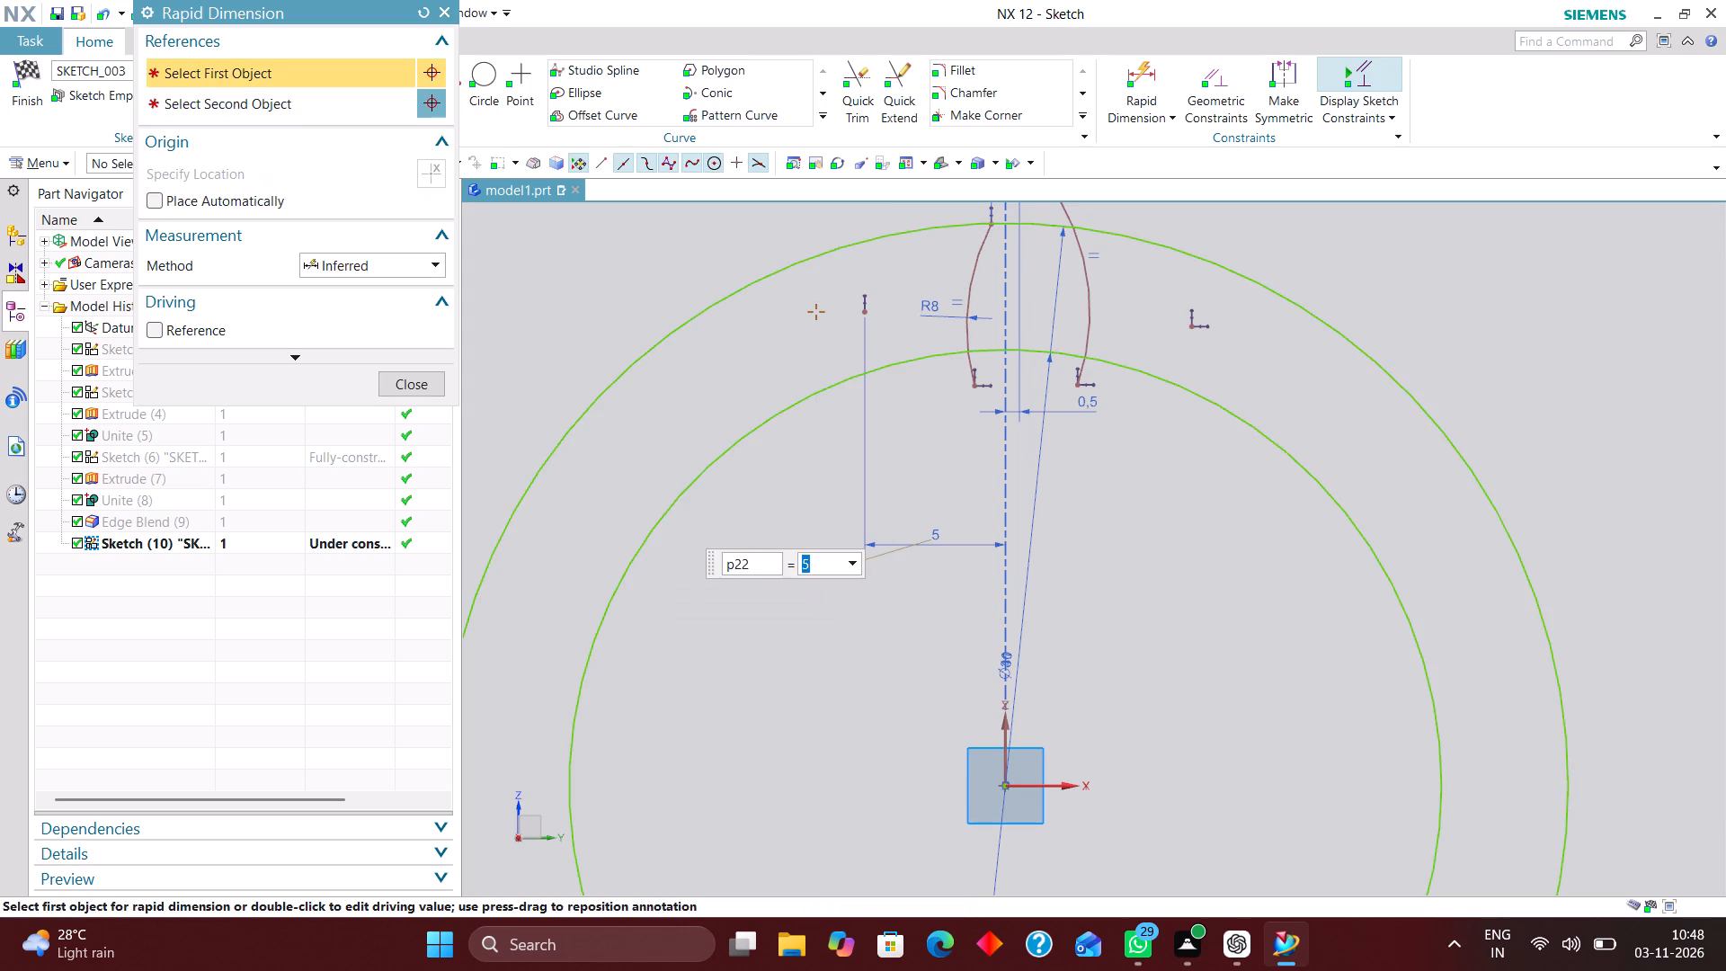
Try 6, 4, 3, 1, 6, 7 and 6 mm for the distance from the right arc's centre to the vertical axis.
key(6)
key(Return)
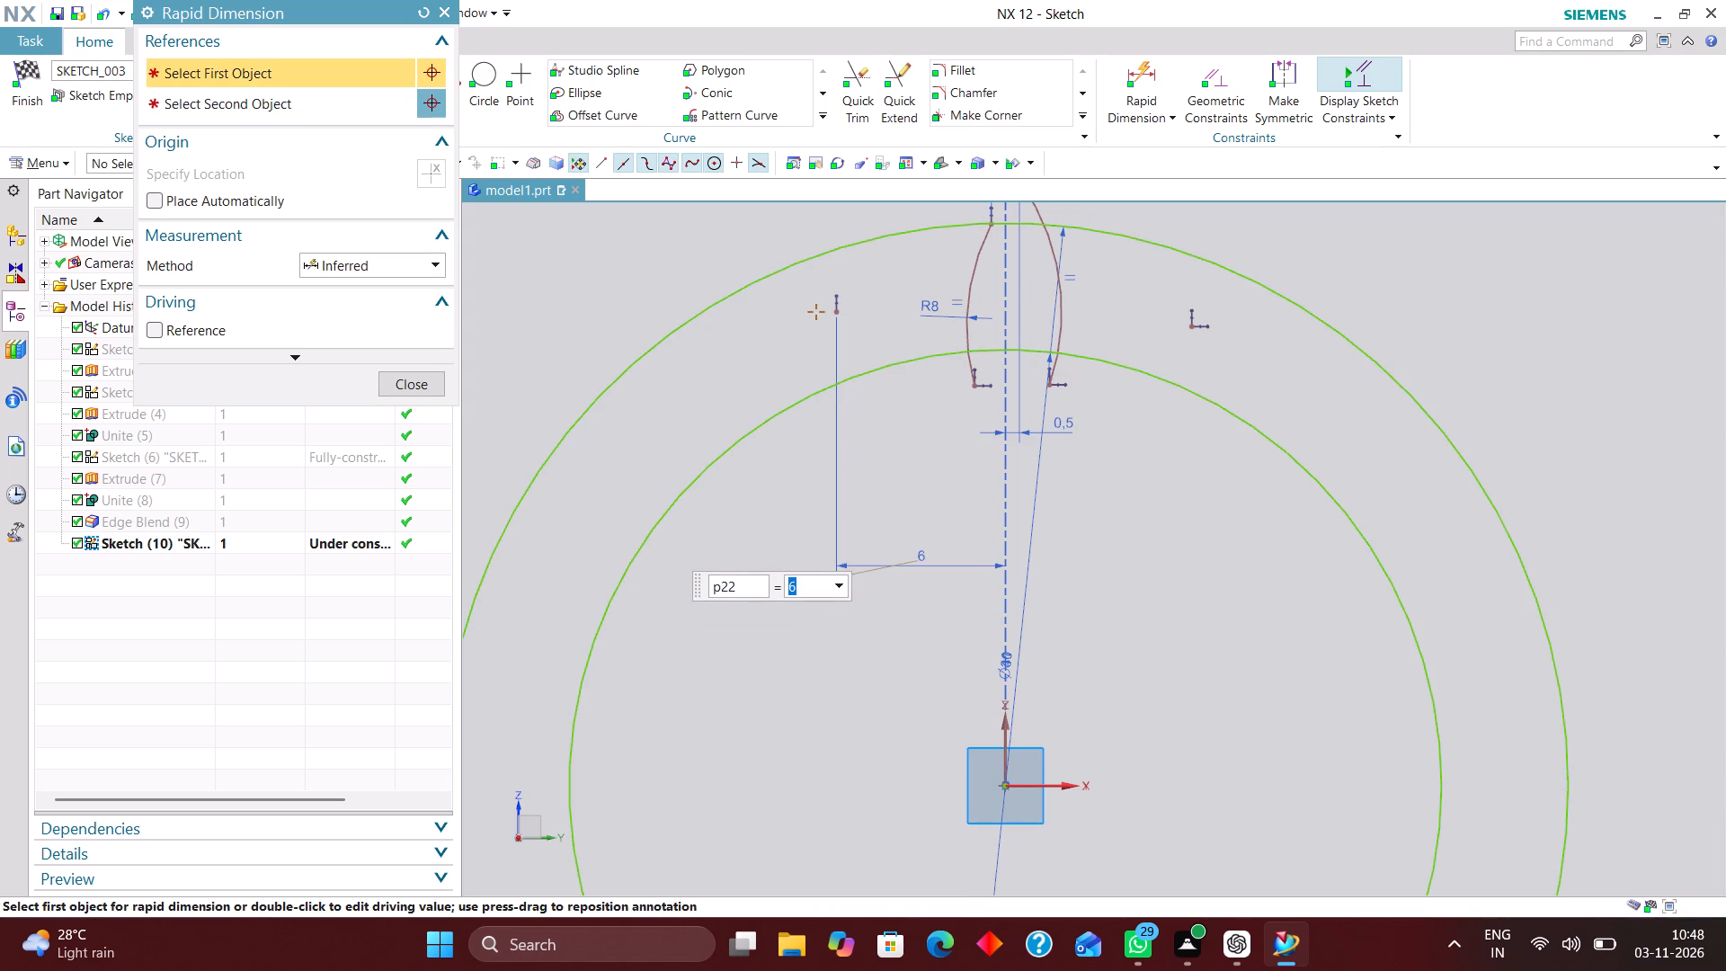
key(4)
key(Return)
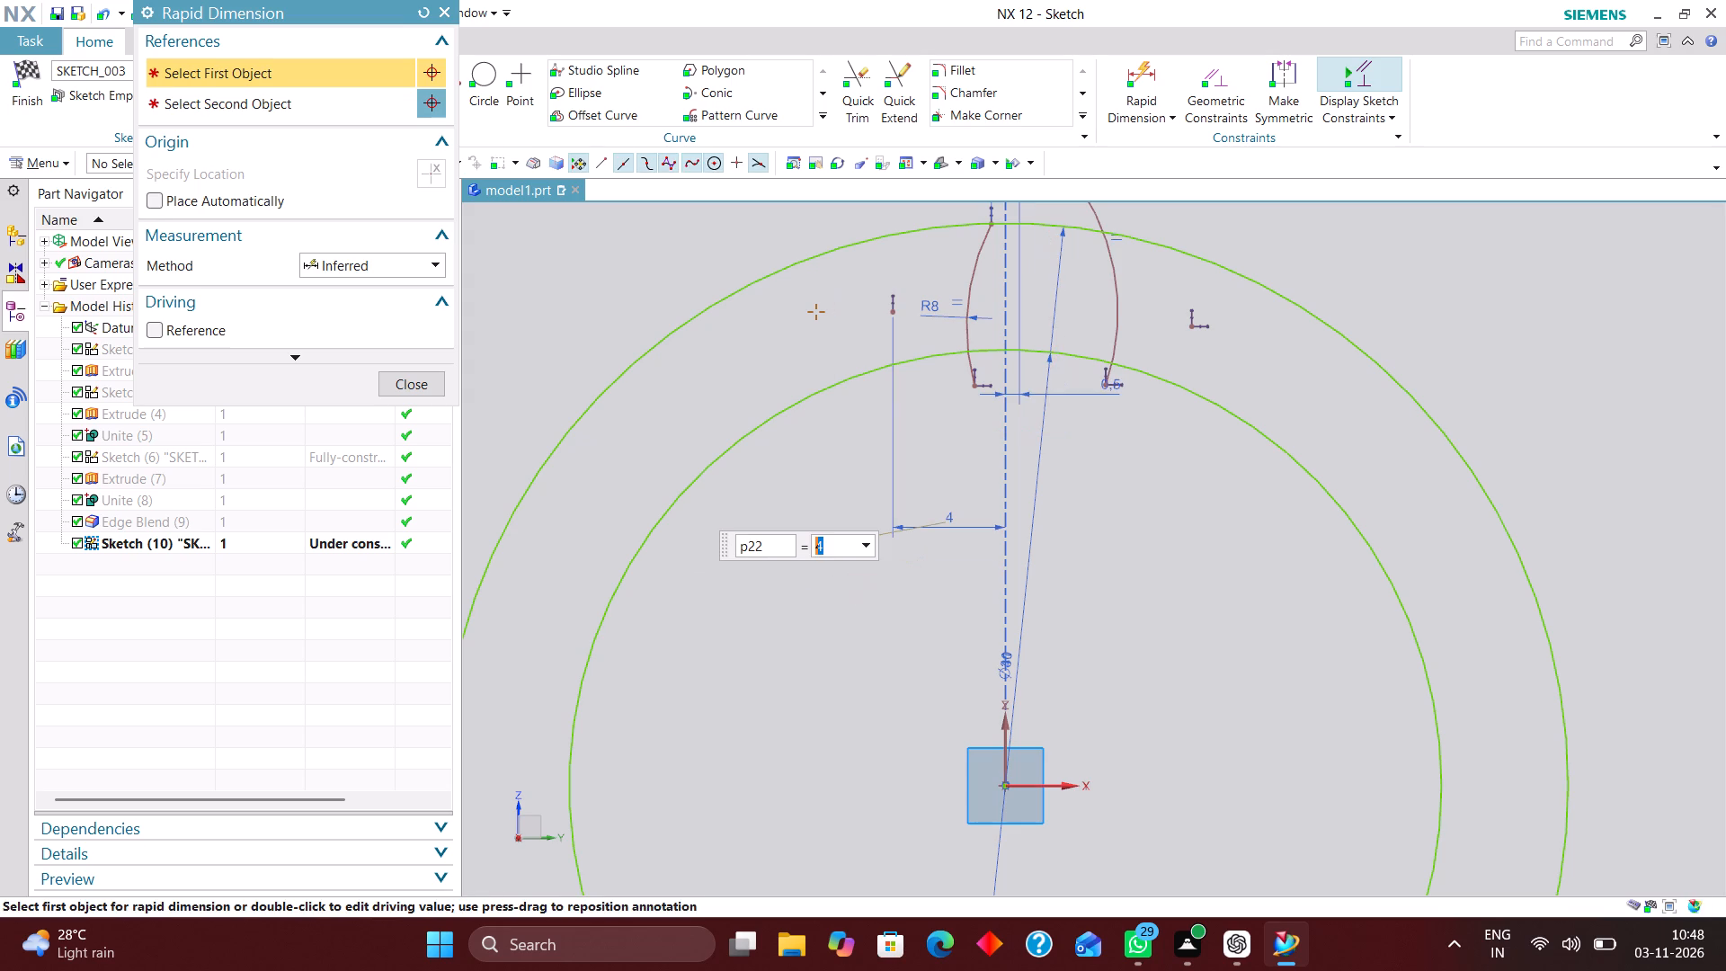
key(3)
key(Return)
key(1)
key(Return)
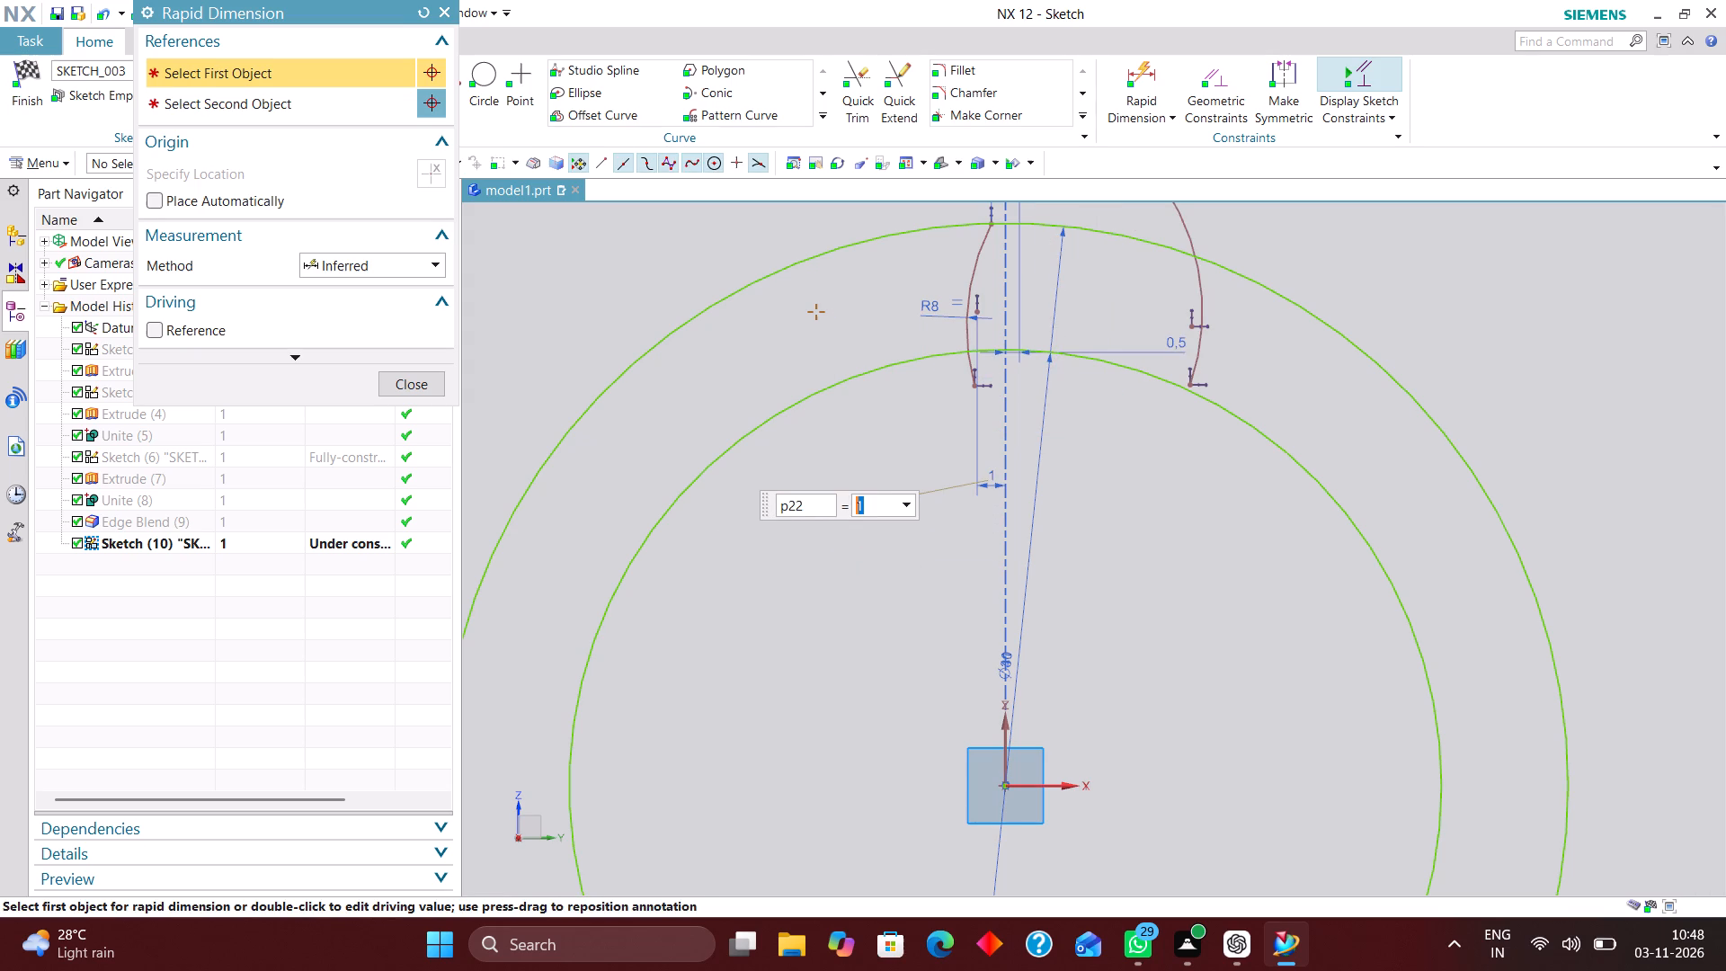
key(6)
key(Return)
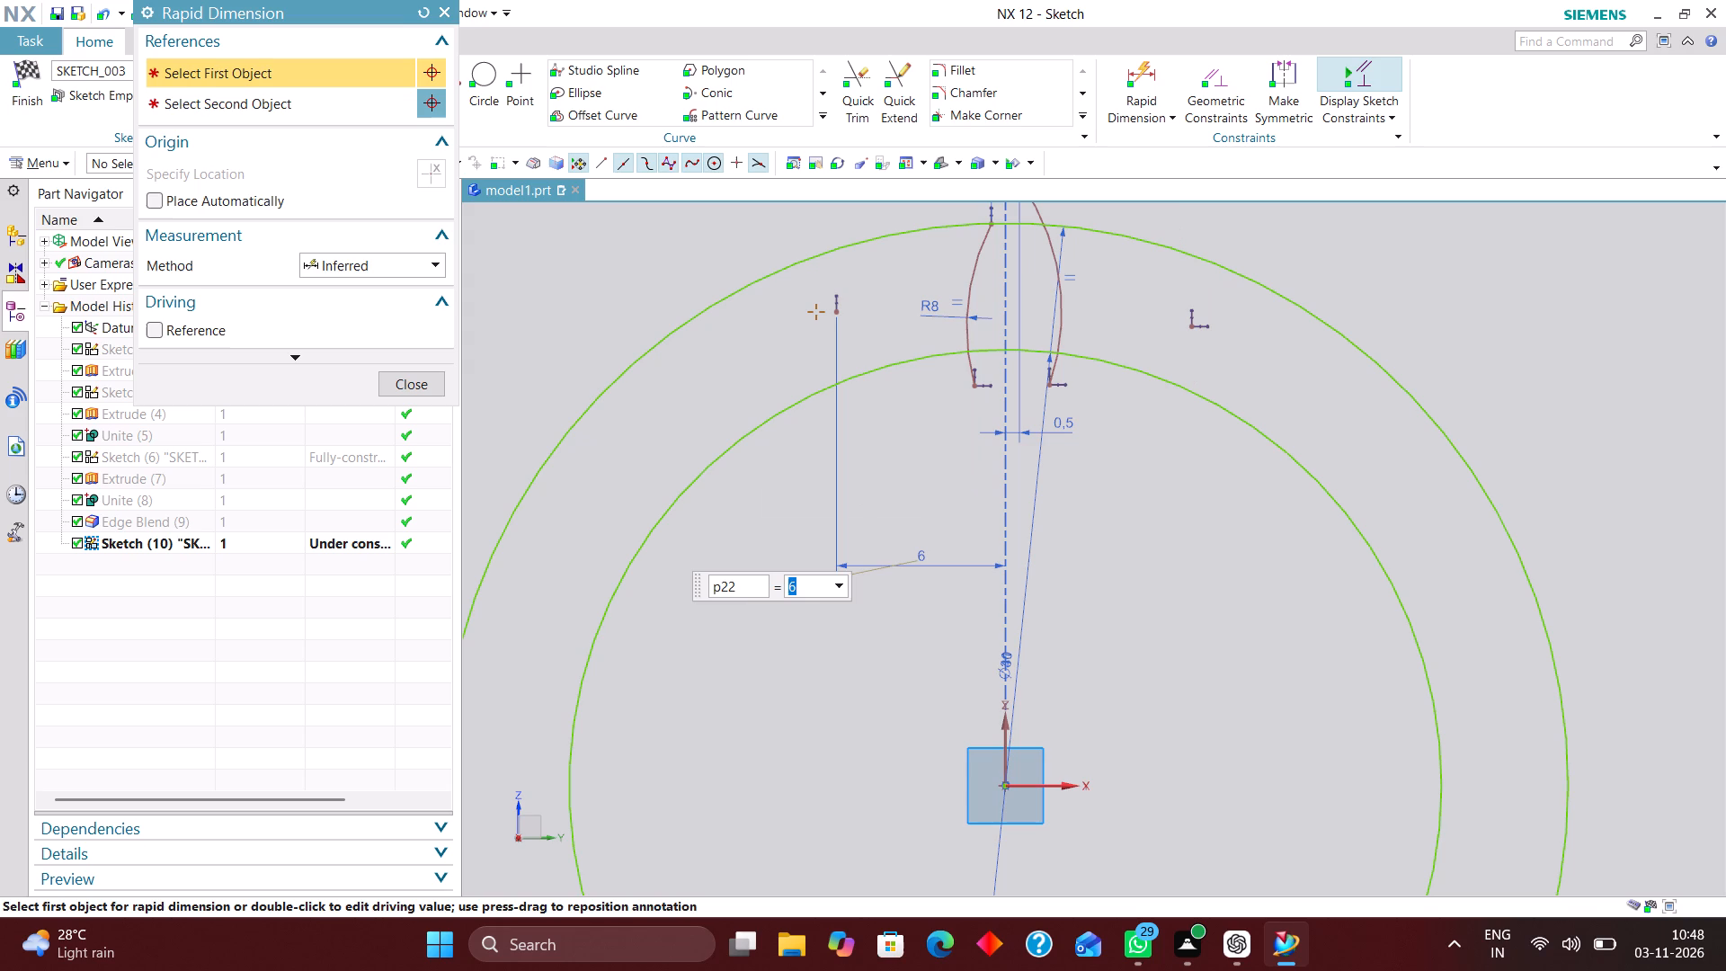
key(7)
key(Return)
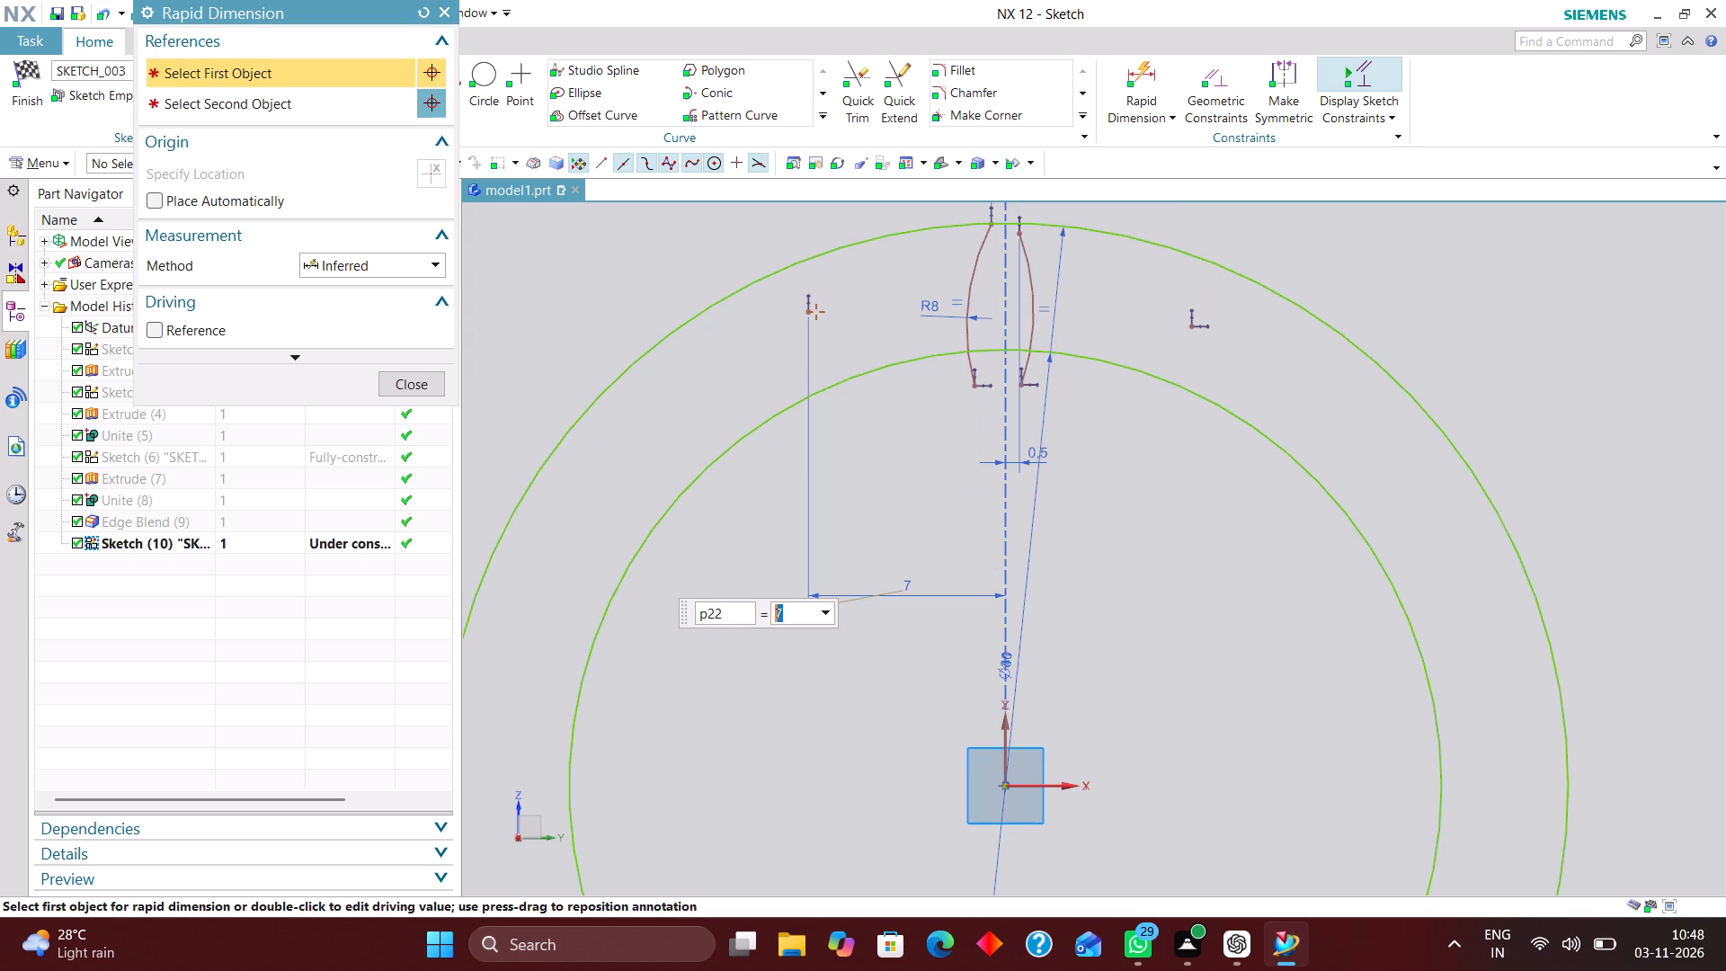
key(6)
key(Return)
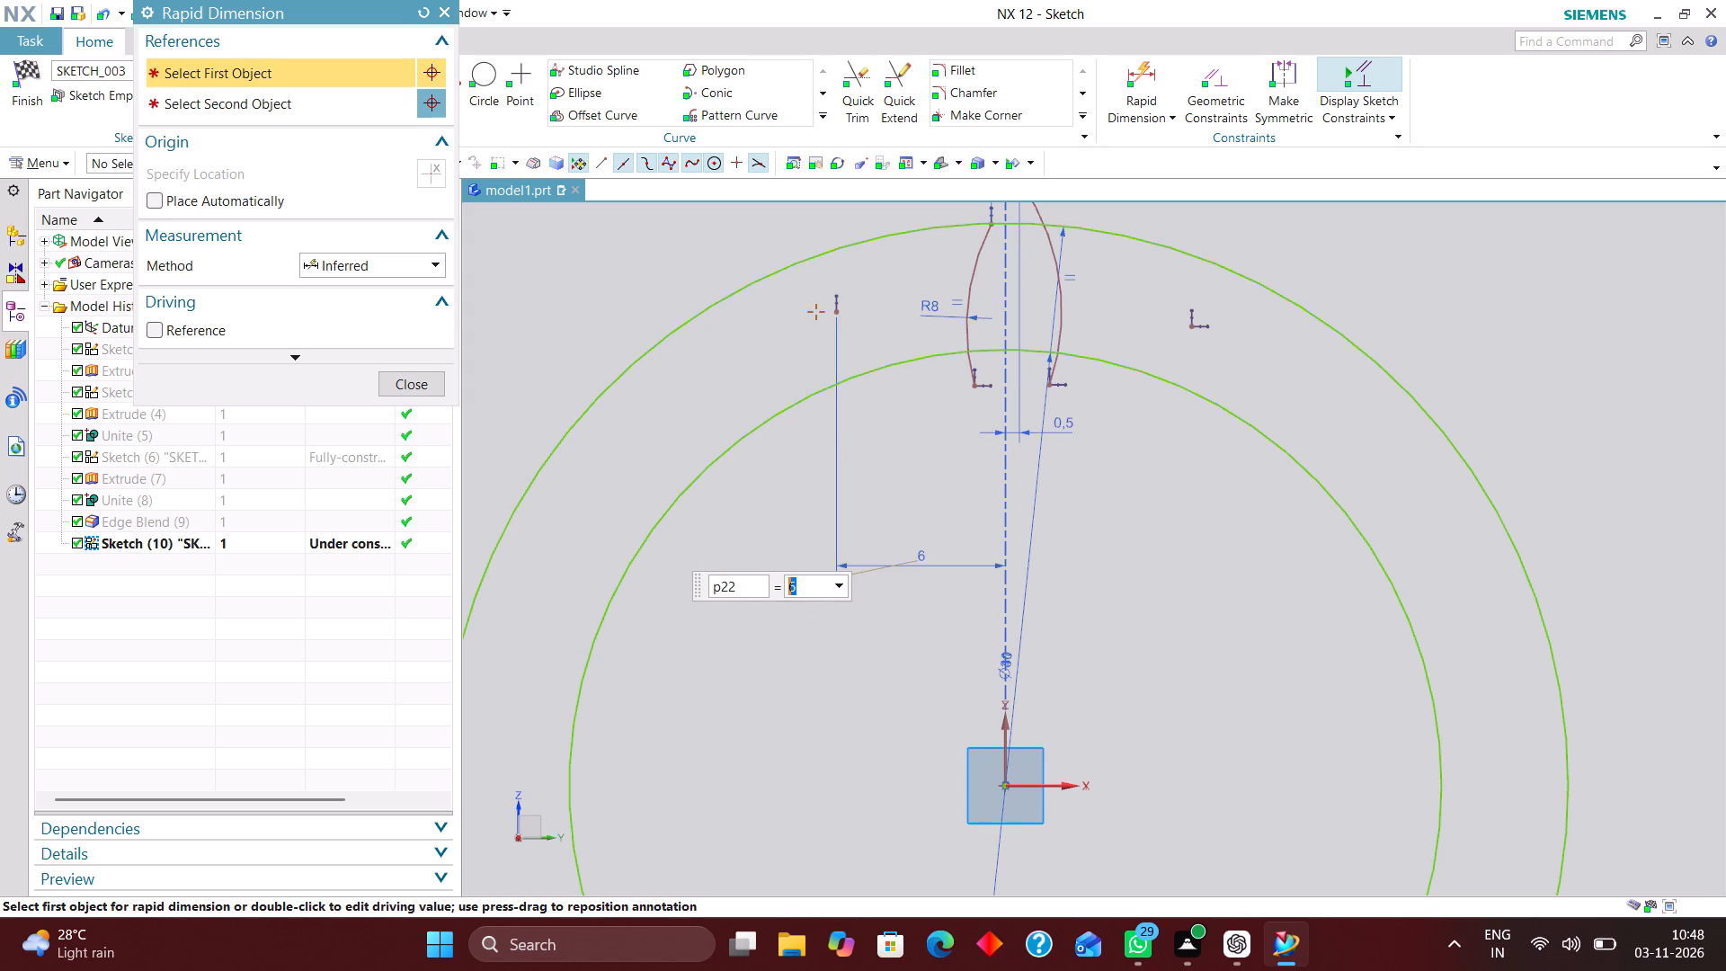
Set the distance from the right arc's centre to the vertical axis to 7 mm.
key(7)
key(Return)
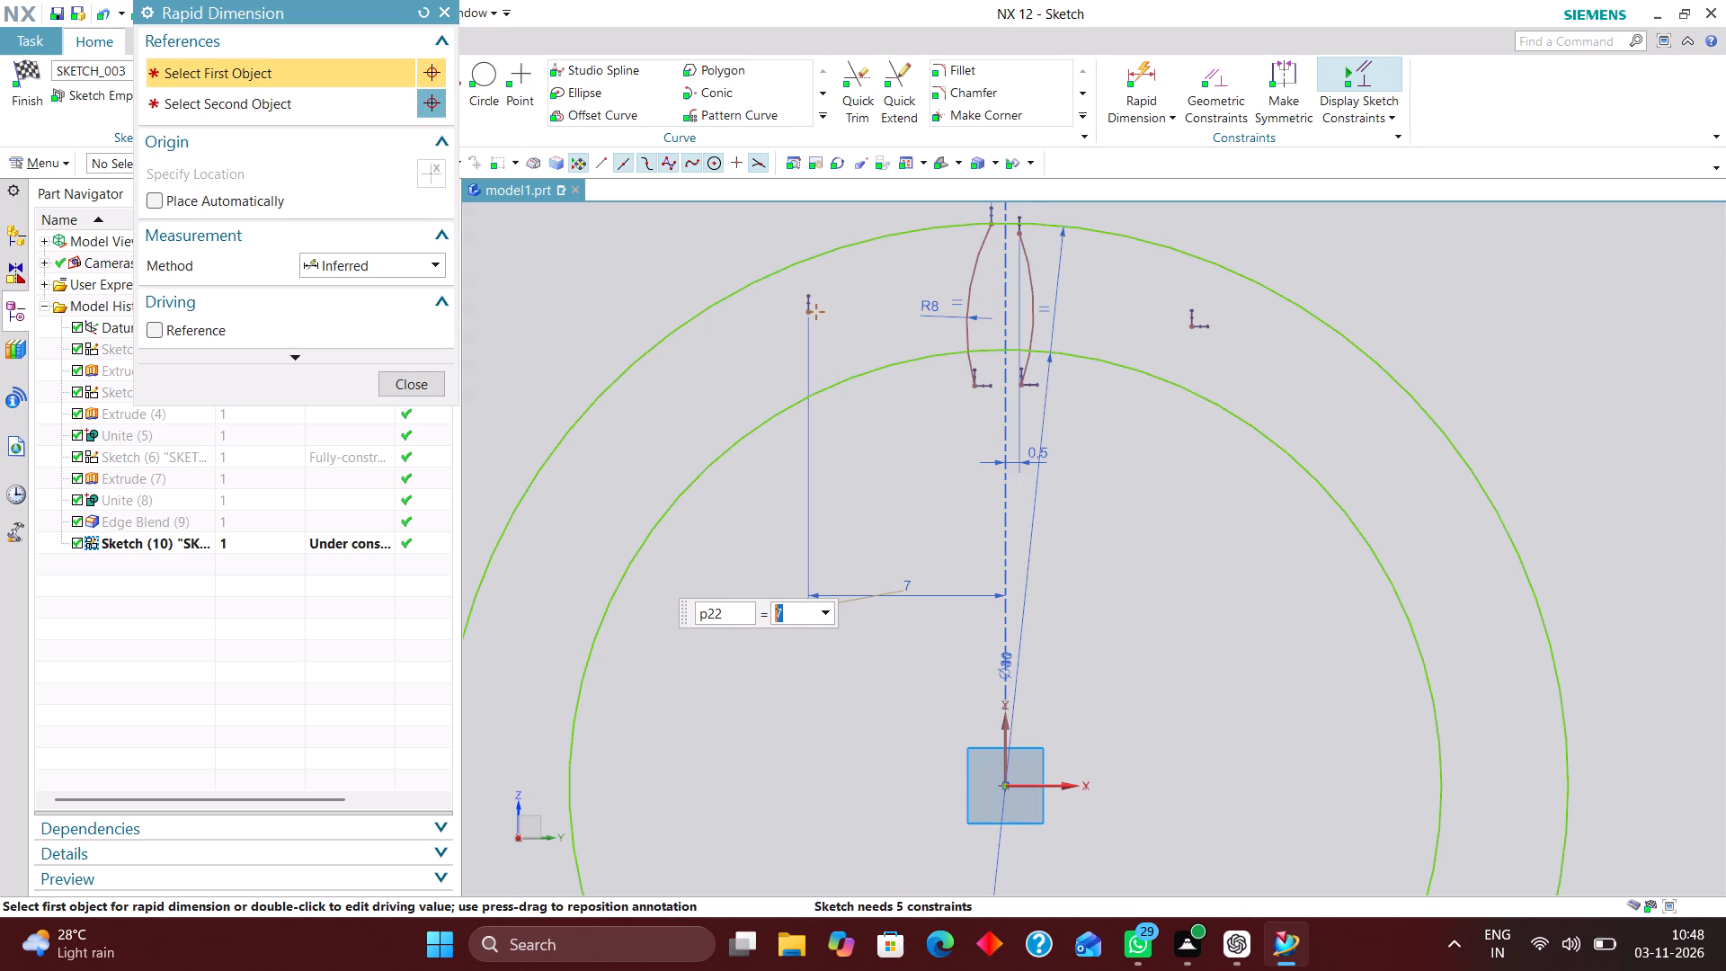
Dimension the left flank arc's centre 7 mm from the sketch's vertical axis.
click(1192, 322)
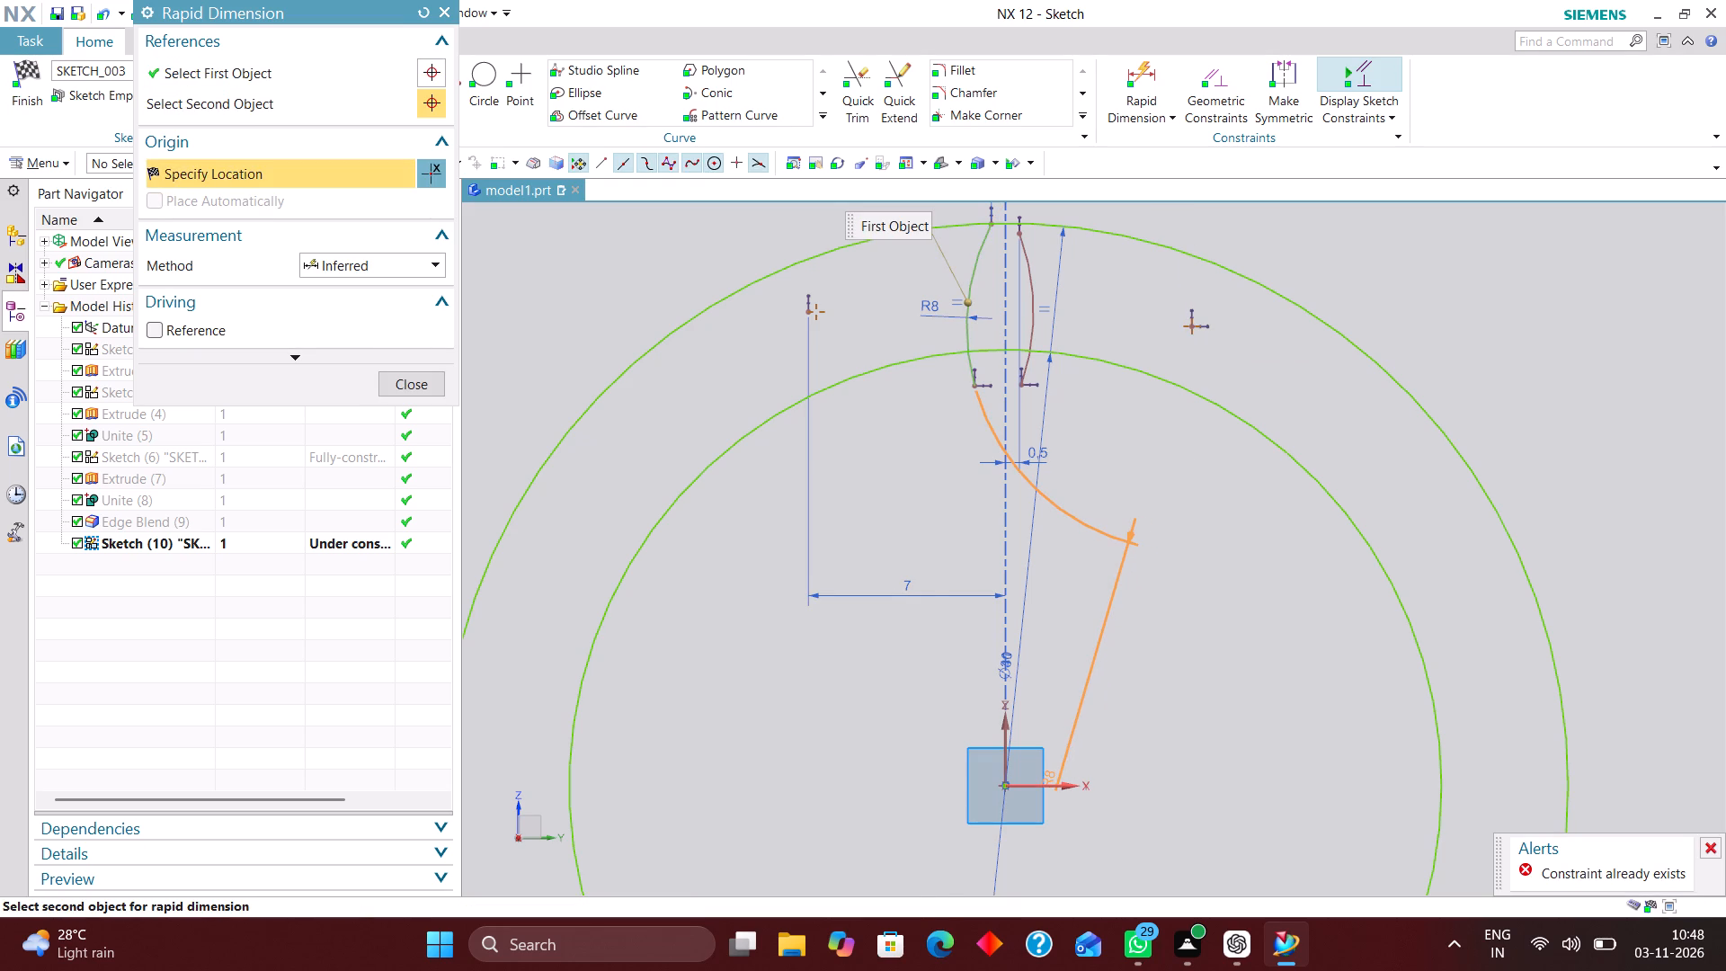
click(1001, 757)
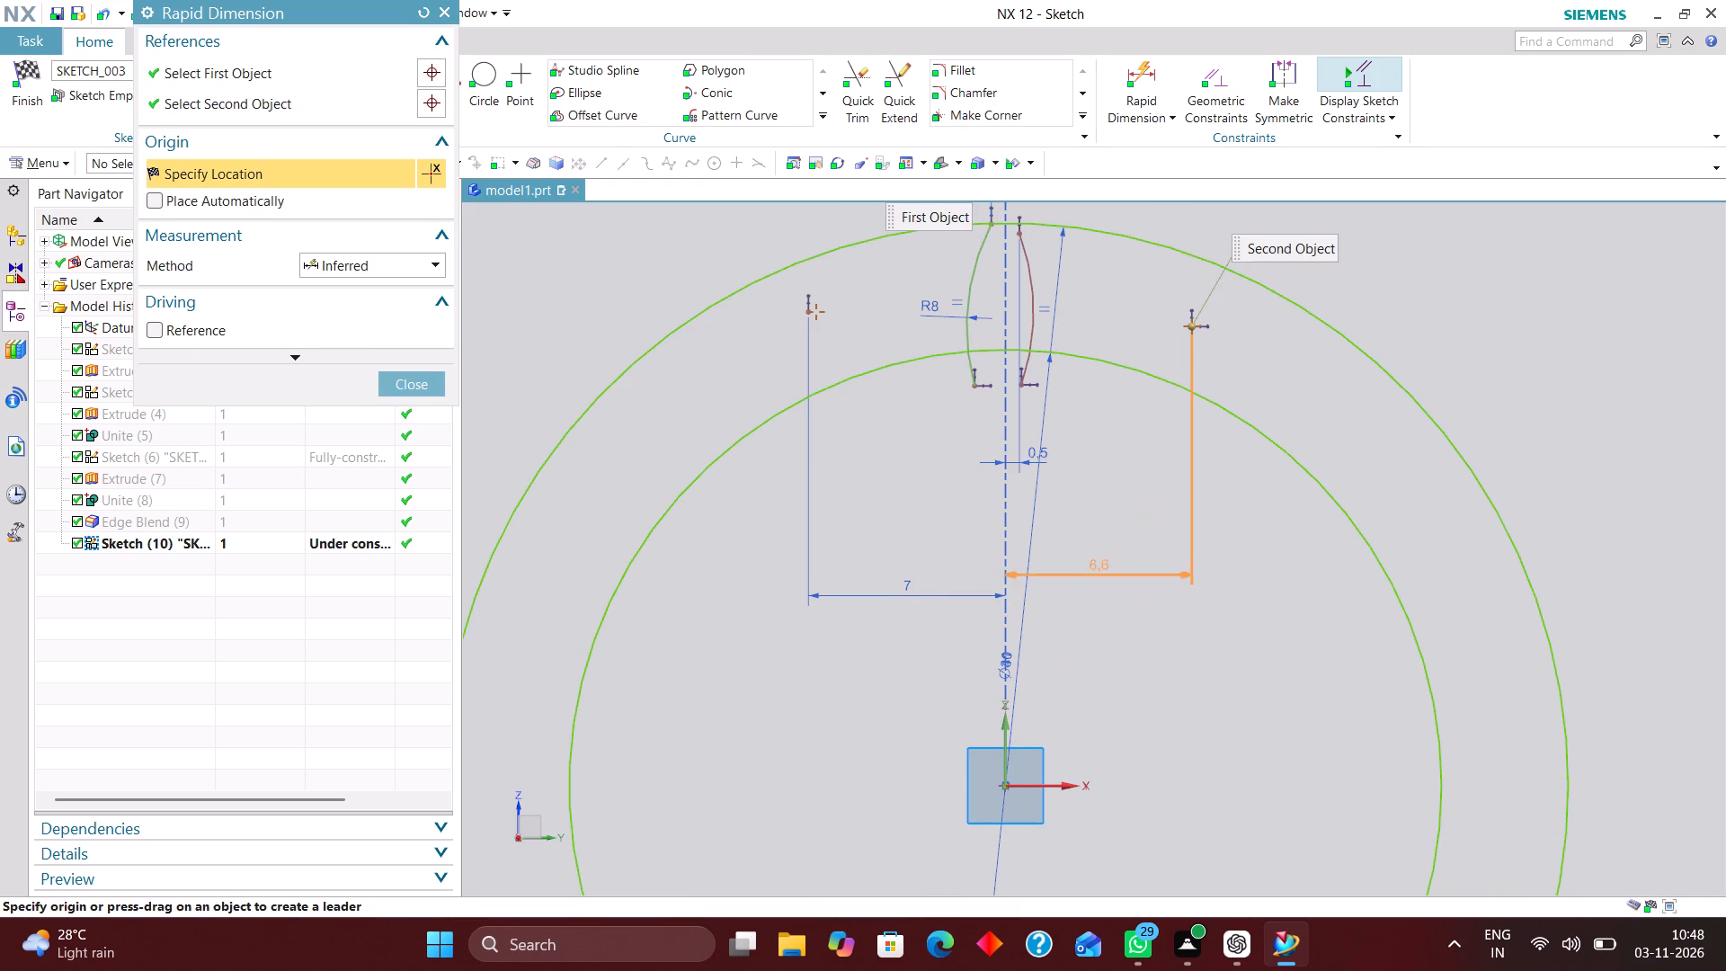
click(1116, 596)
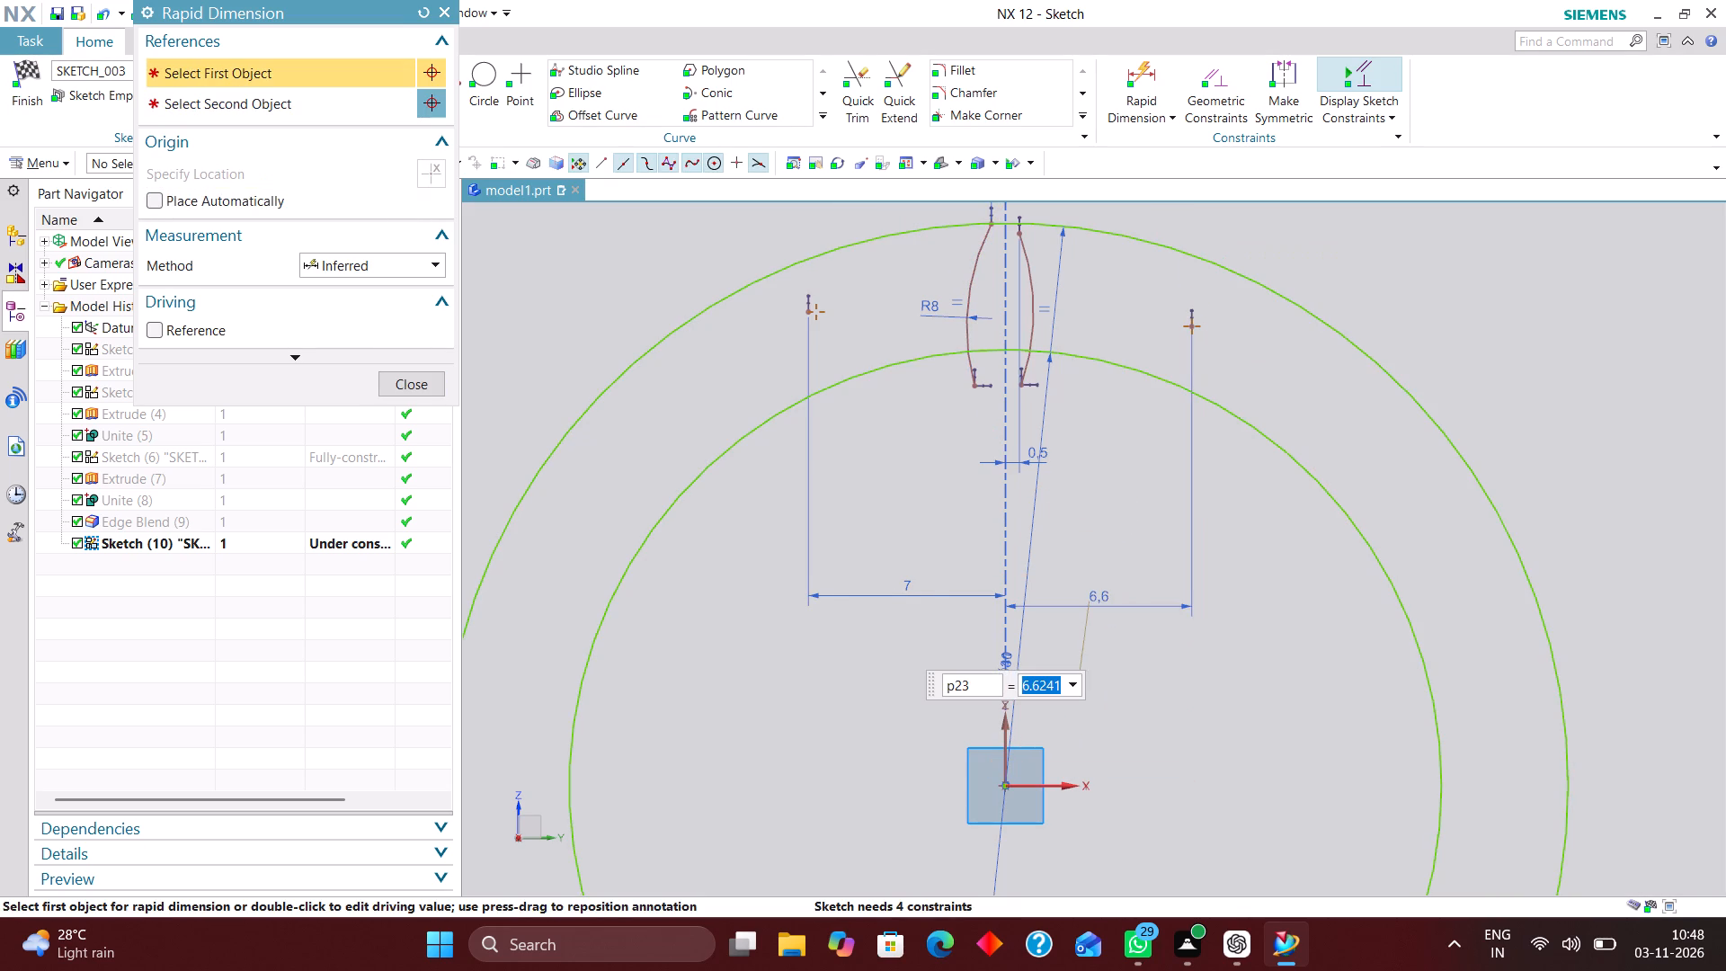
key(7)
key(Return)
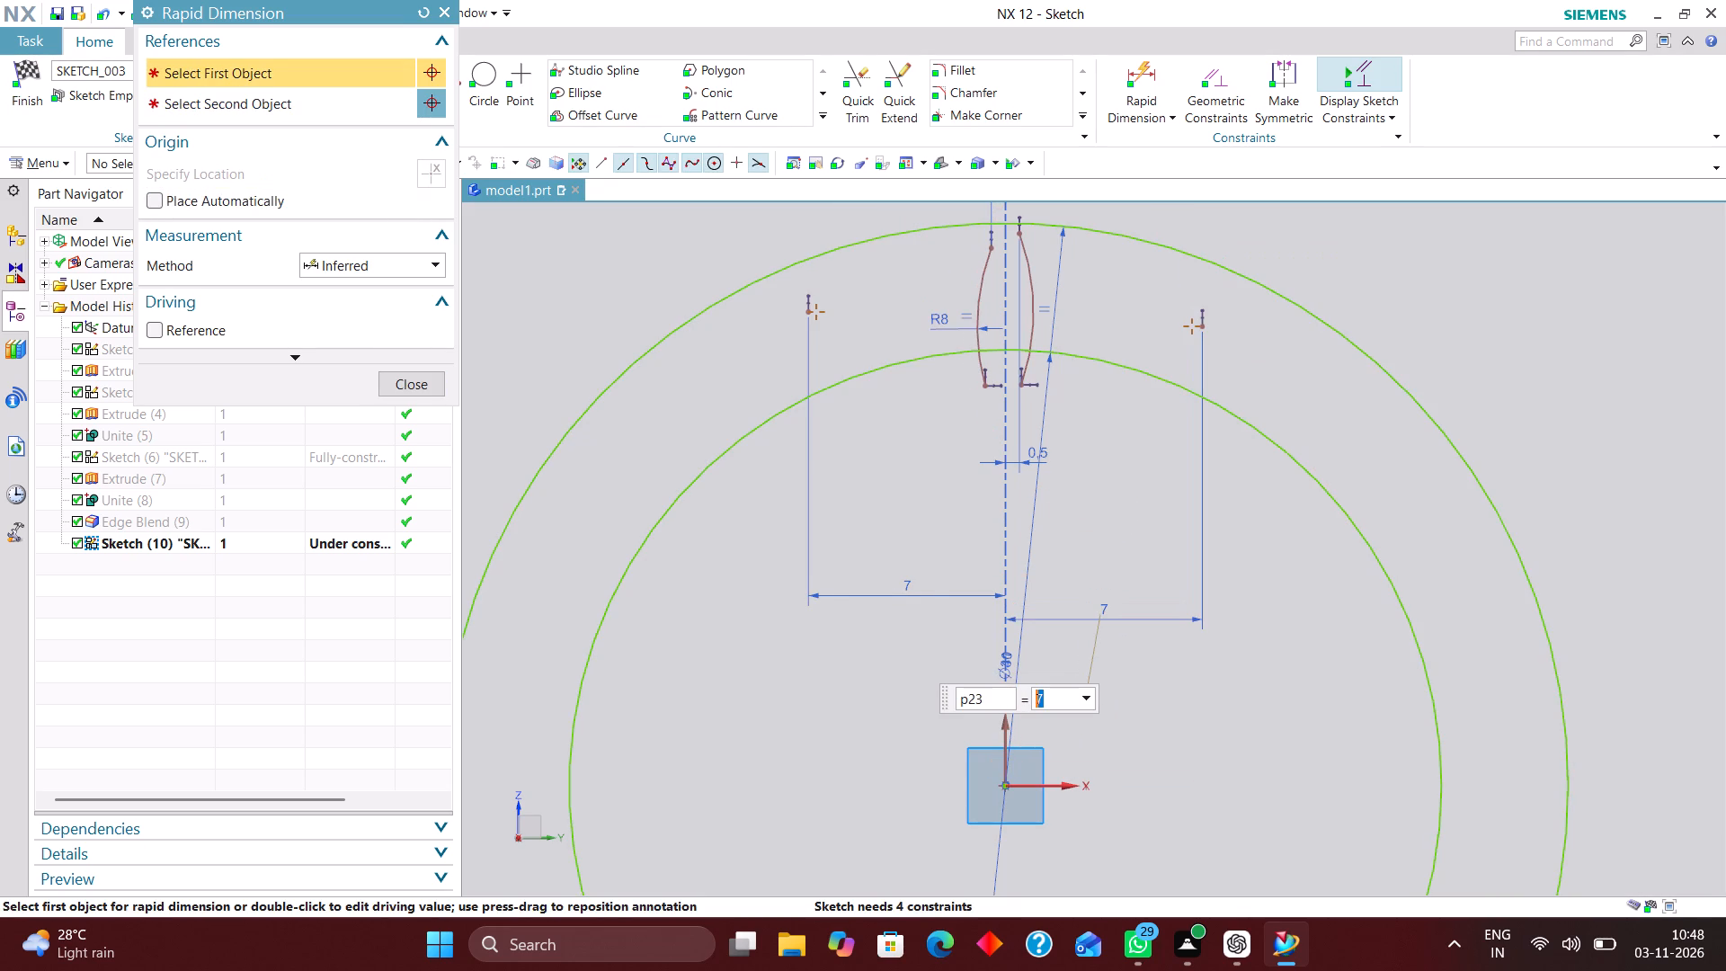
click(414, 388)
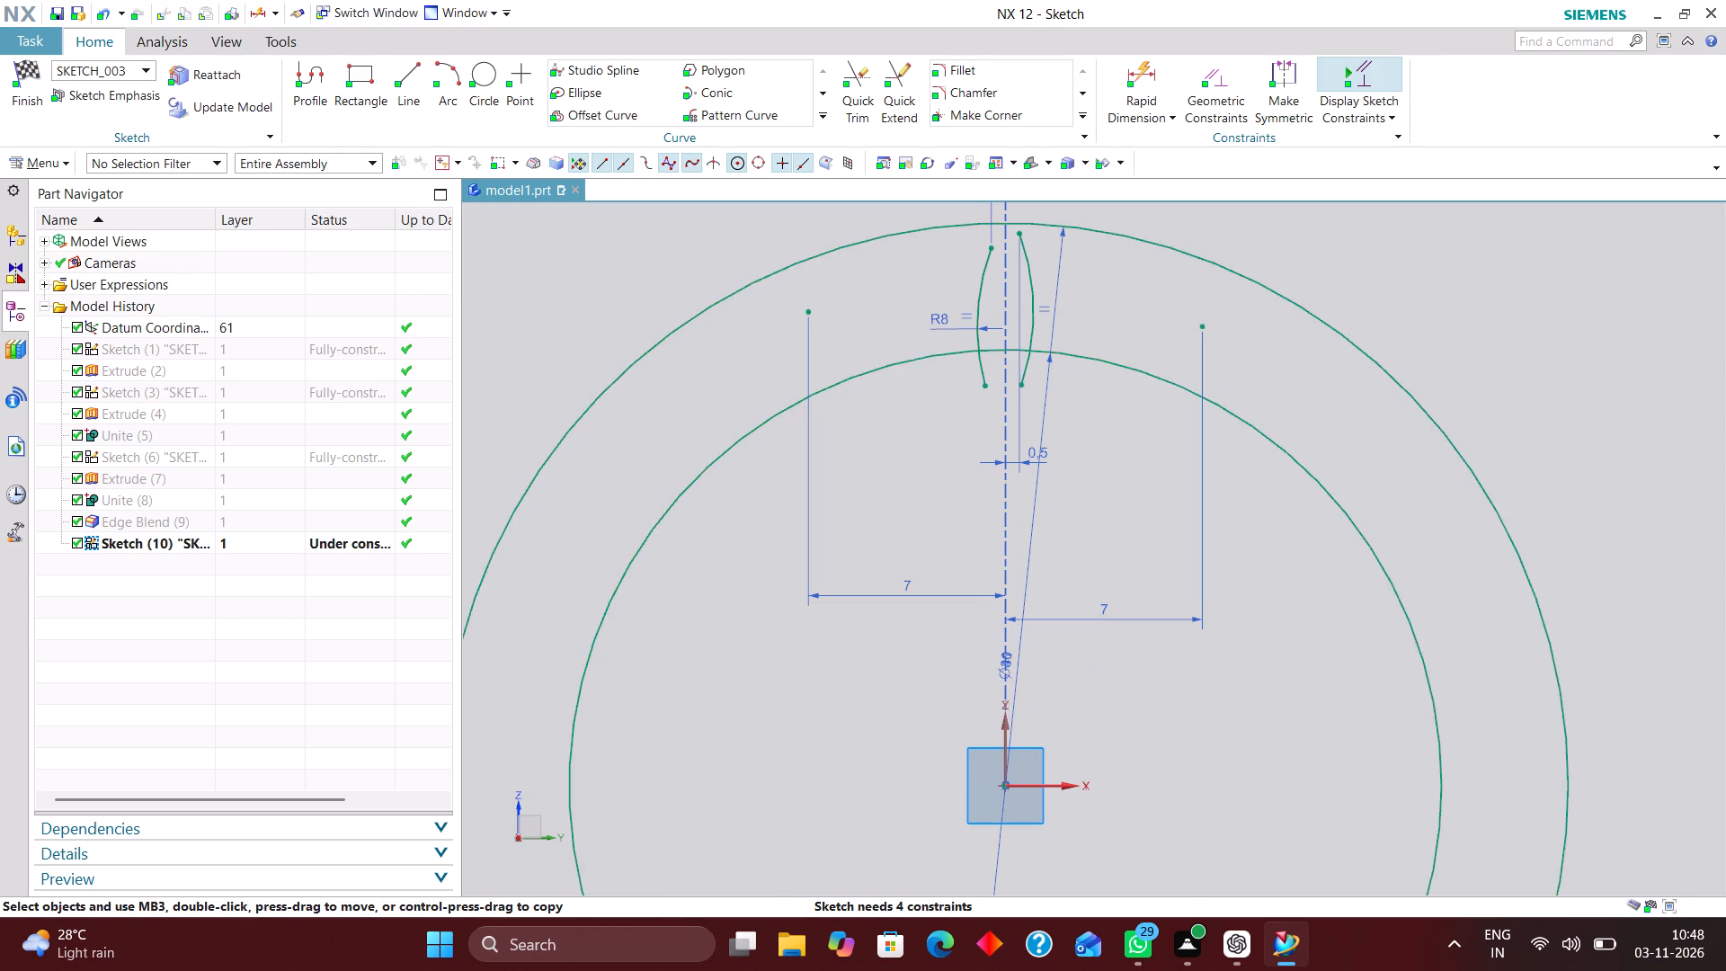
Move the right flank arc up by its centre so its upper endpoint extends just beyond the 40 mm circle.
scroll(771, 421, down, 2)
scroll(885, 323, up, 4)
drag(668, 395, 670, 366)
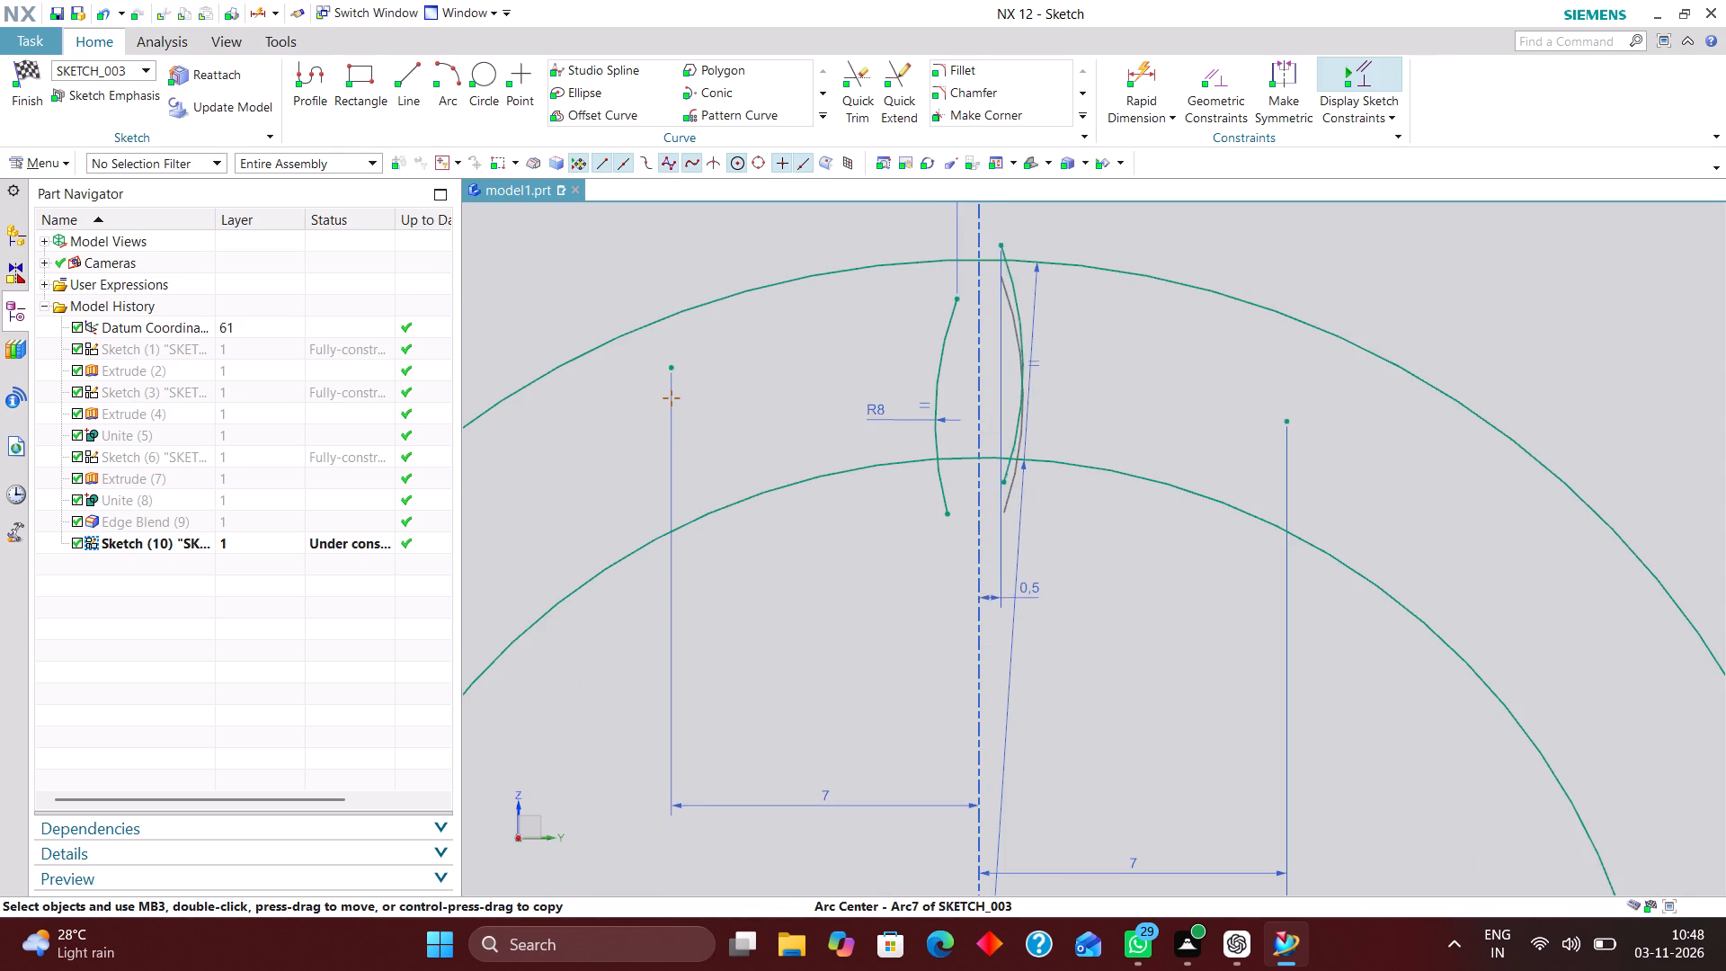
drag(670, 366, 678, 368)
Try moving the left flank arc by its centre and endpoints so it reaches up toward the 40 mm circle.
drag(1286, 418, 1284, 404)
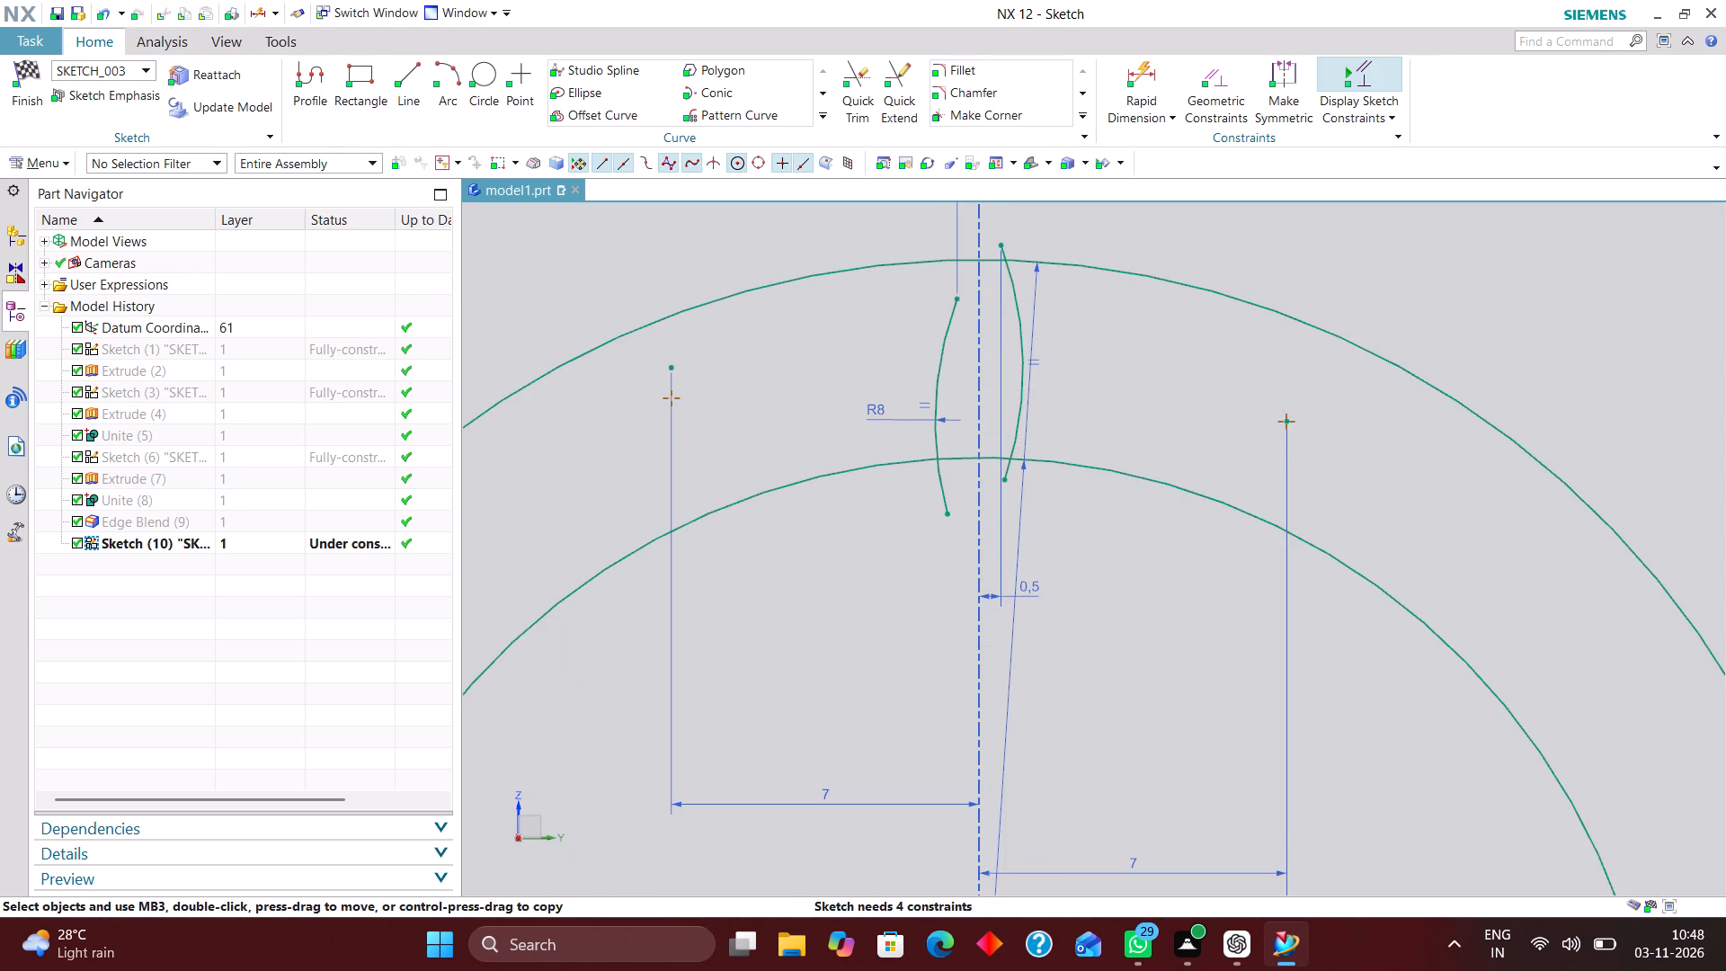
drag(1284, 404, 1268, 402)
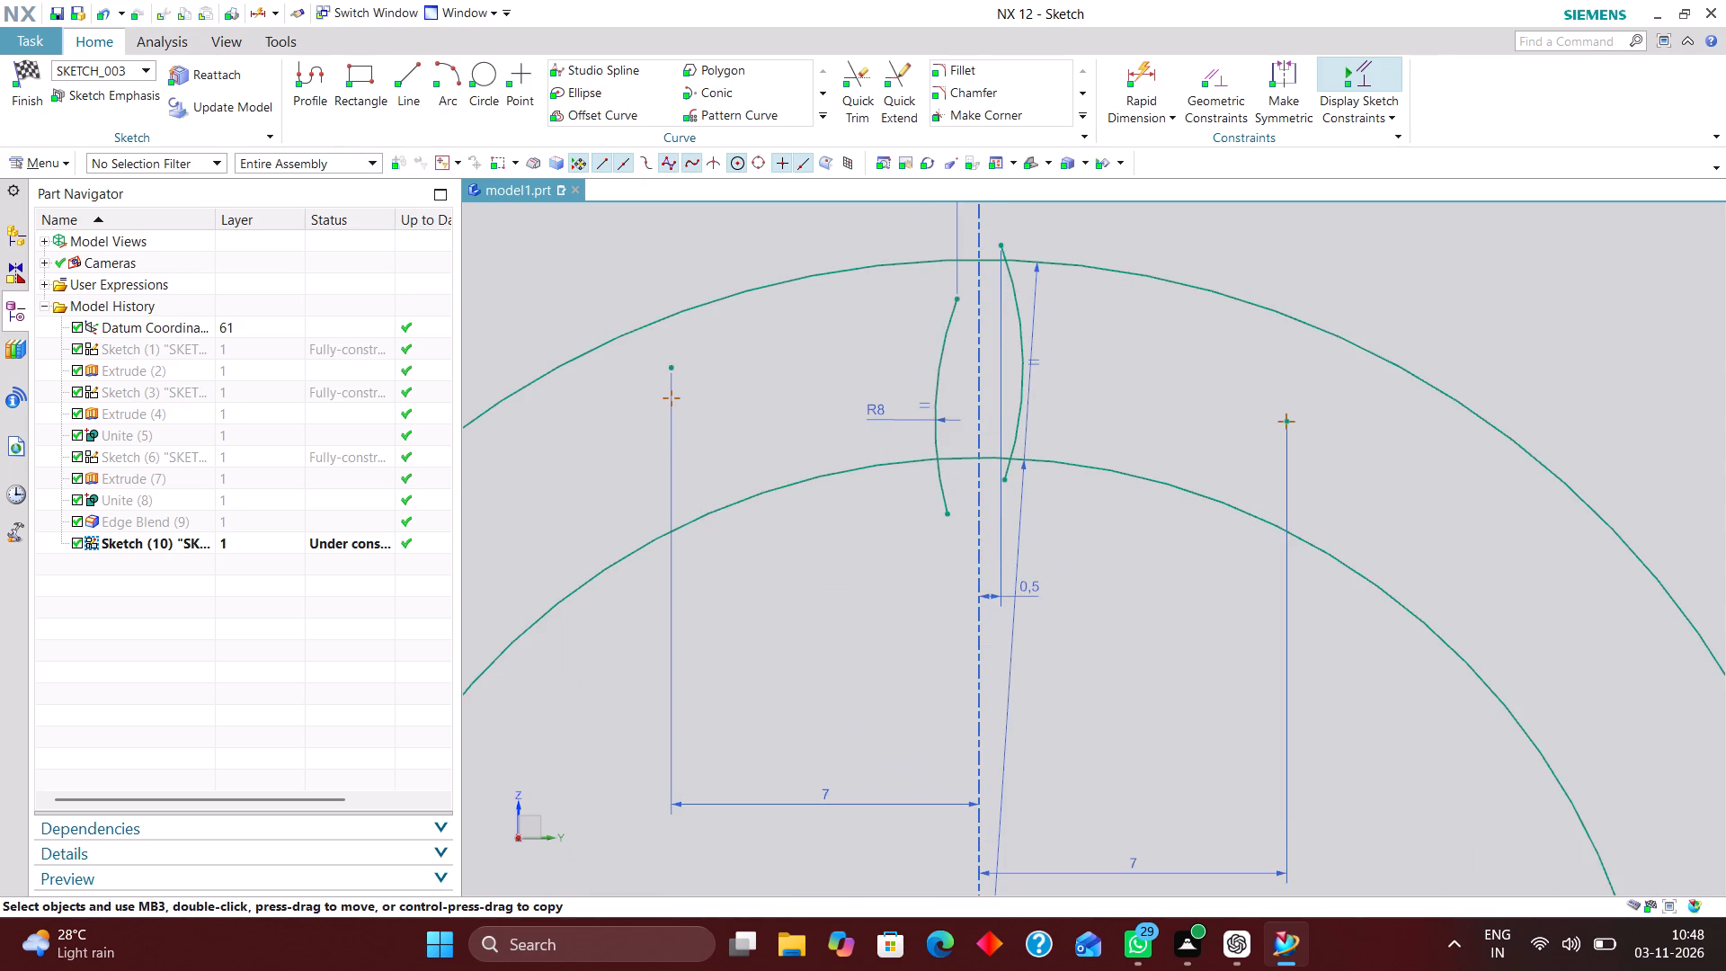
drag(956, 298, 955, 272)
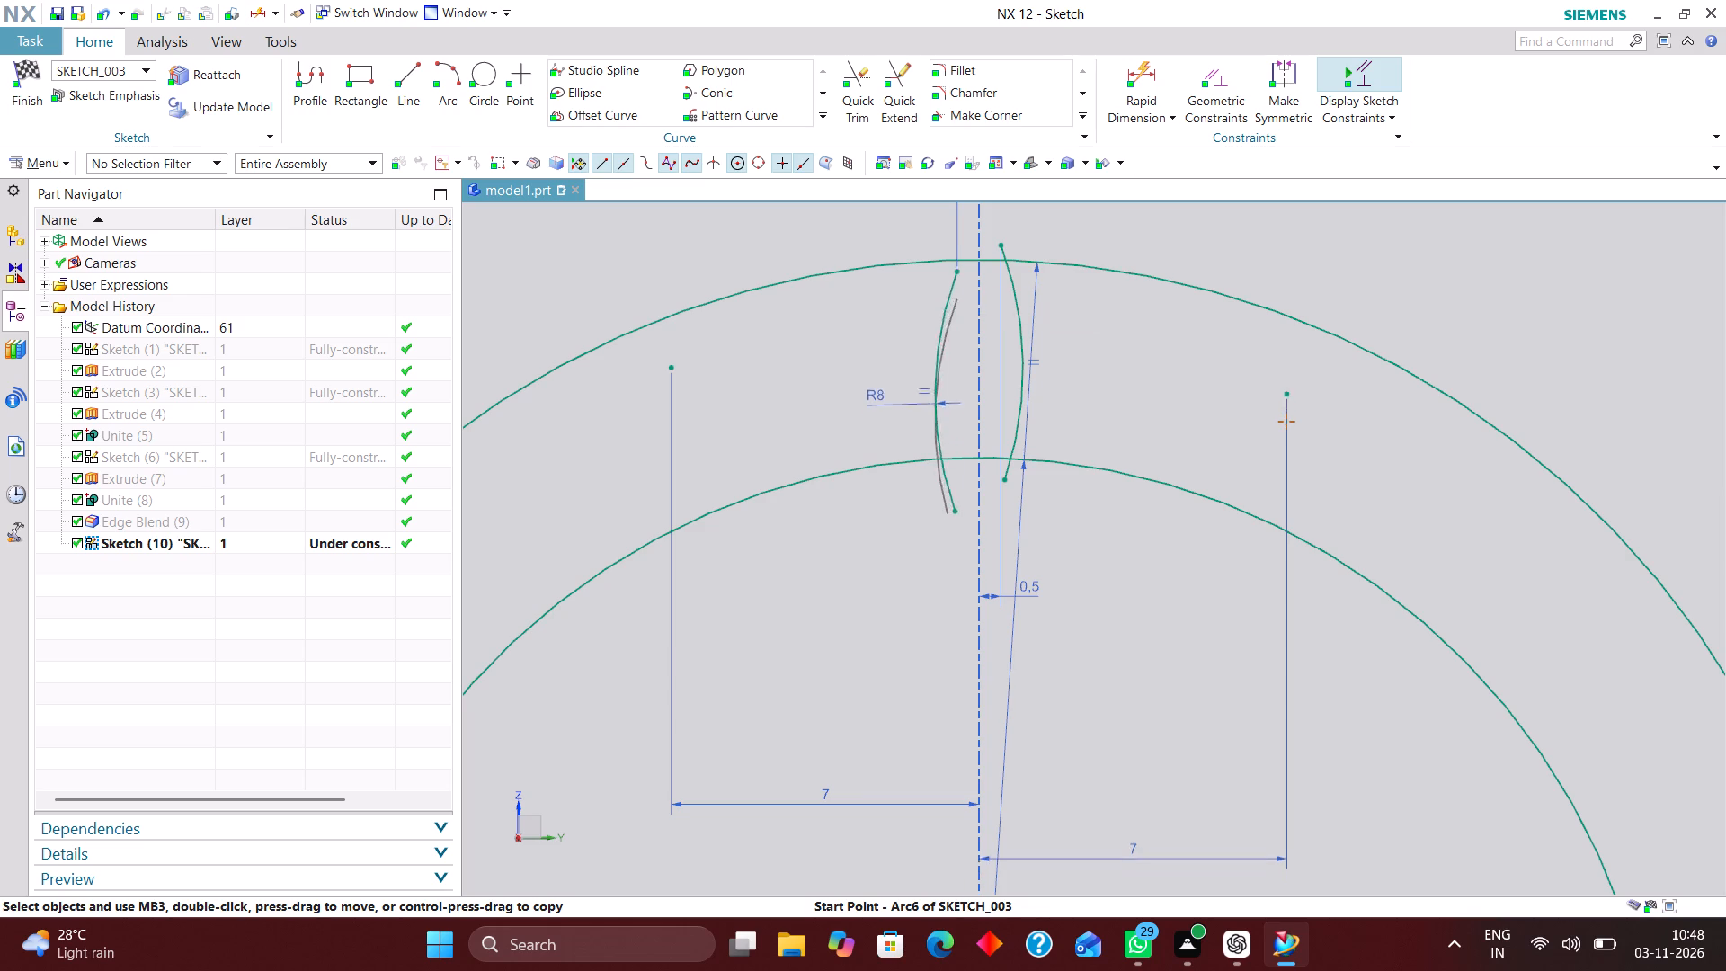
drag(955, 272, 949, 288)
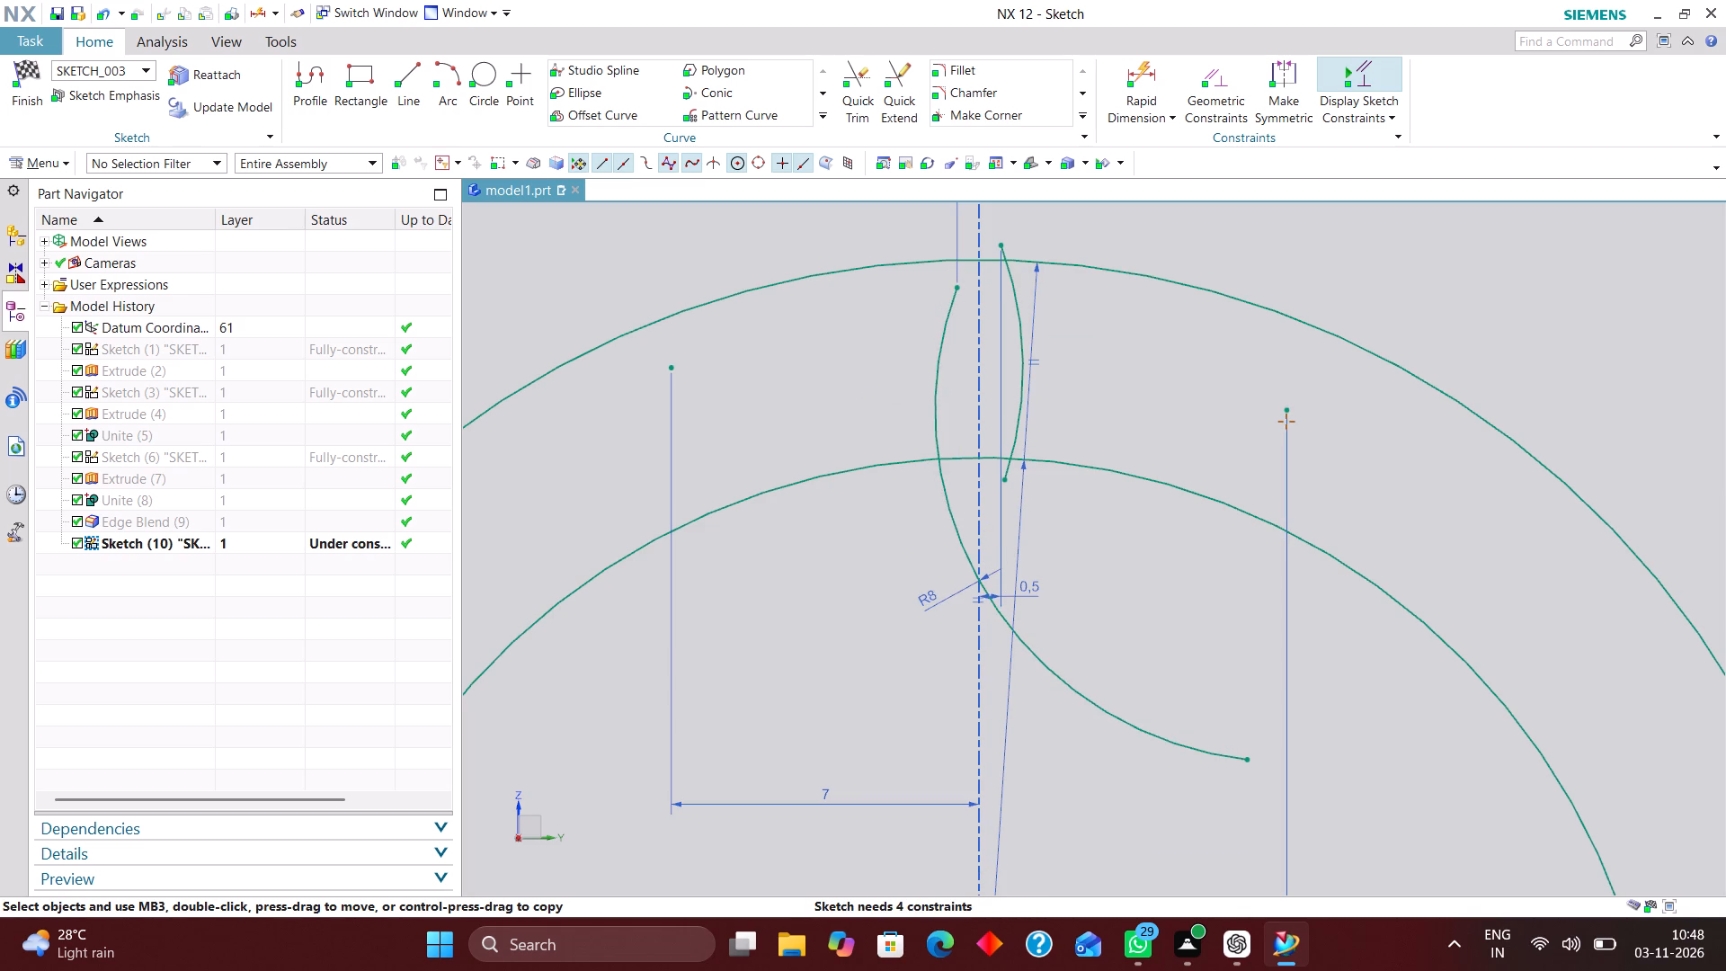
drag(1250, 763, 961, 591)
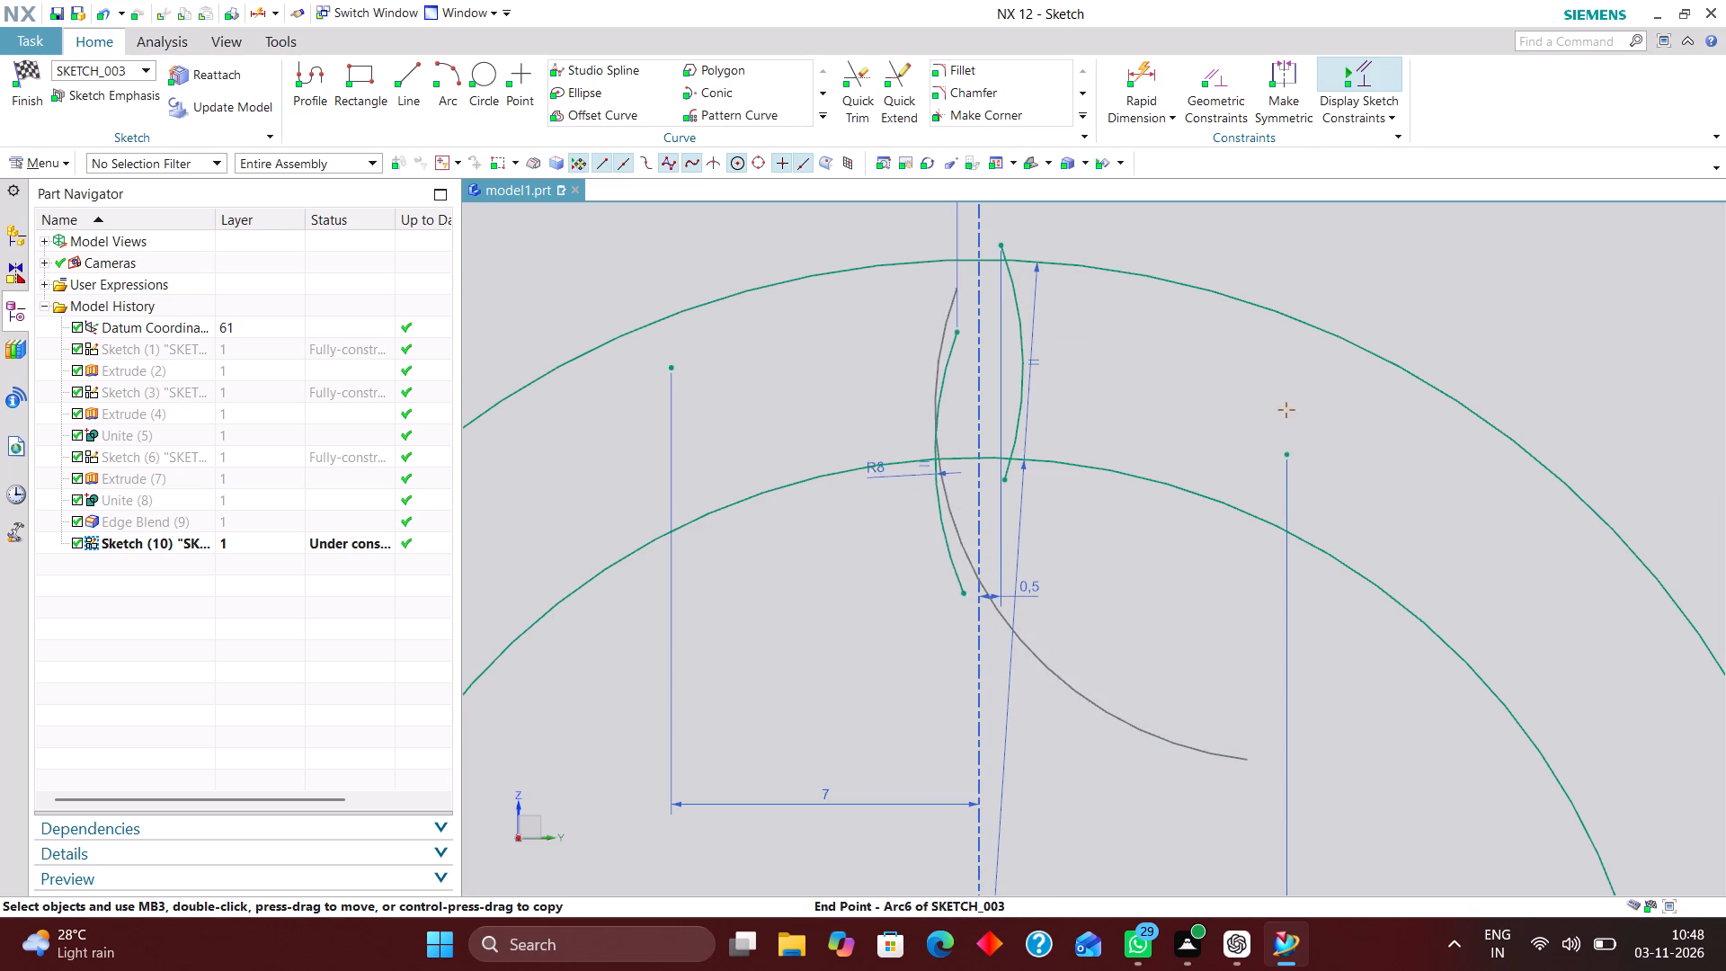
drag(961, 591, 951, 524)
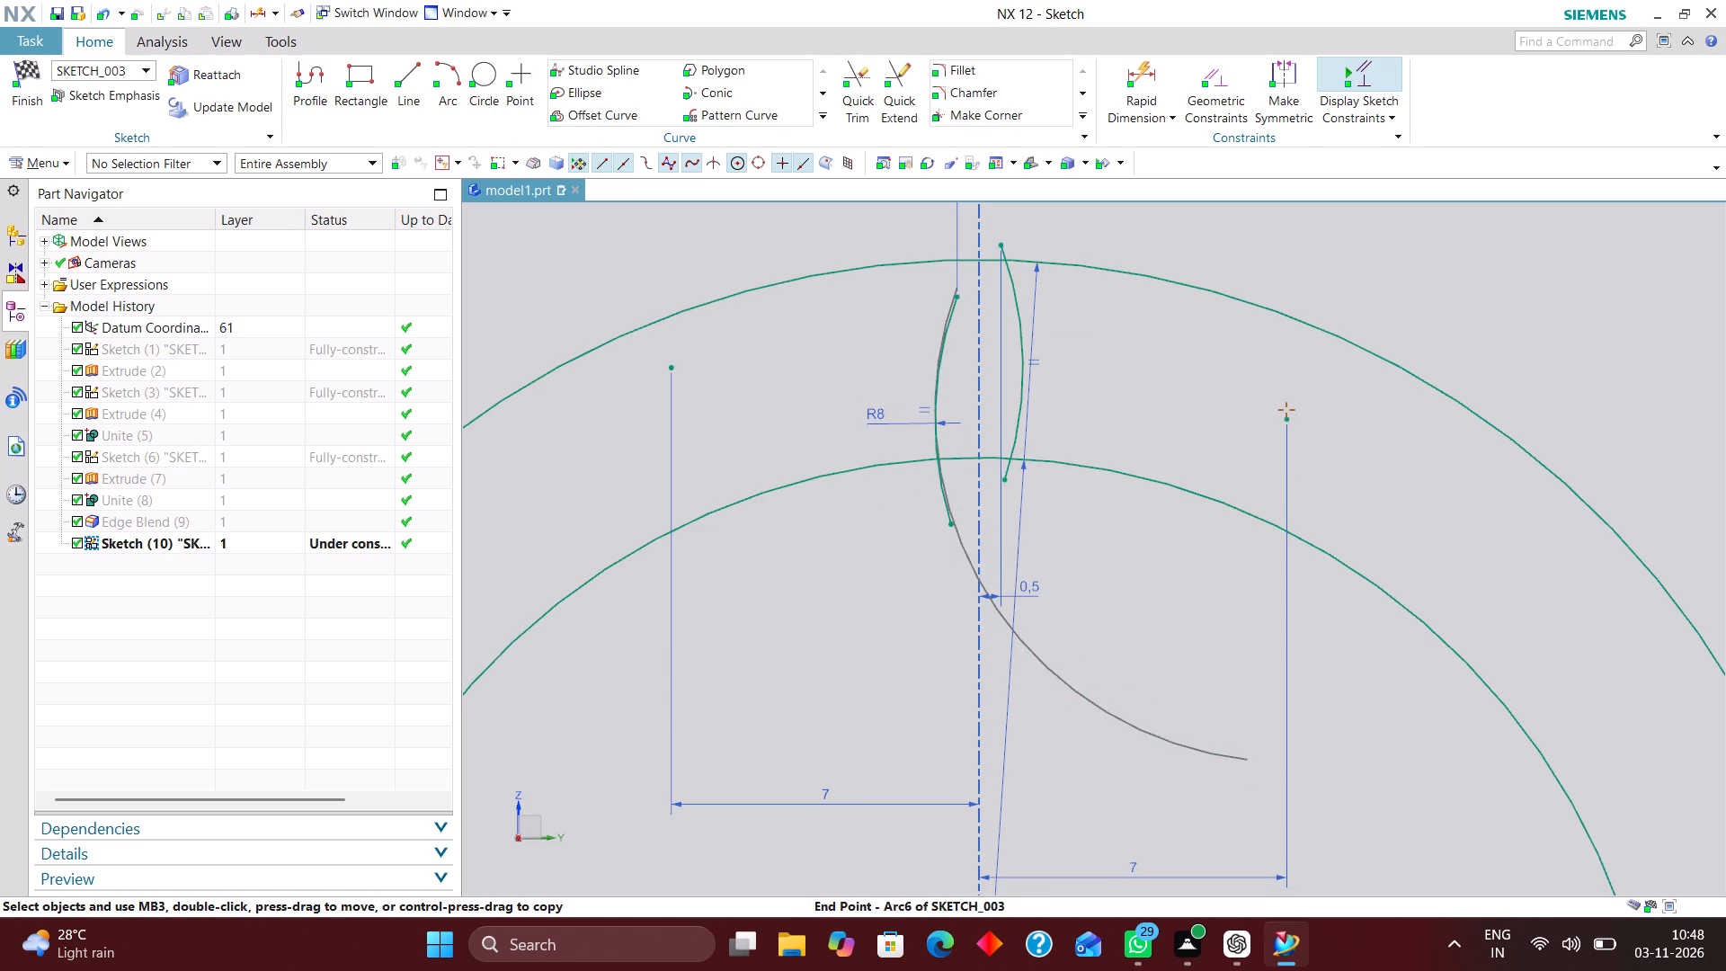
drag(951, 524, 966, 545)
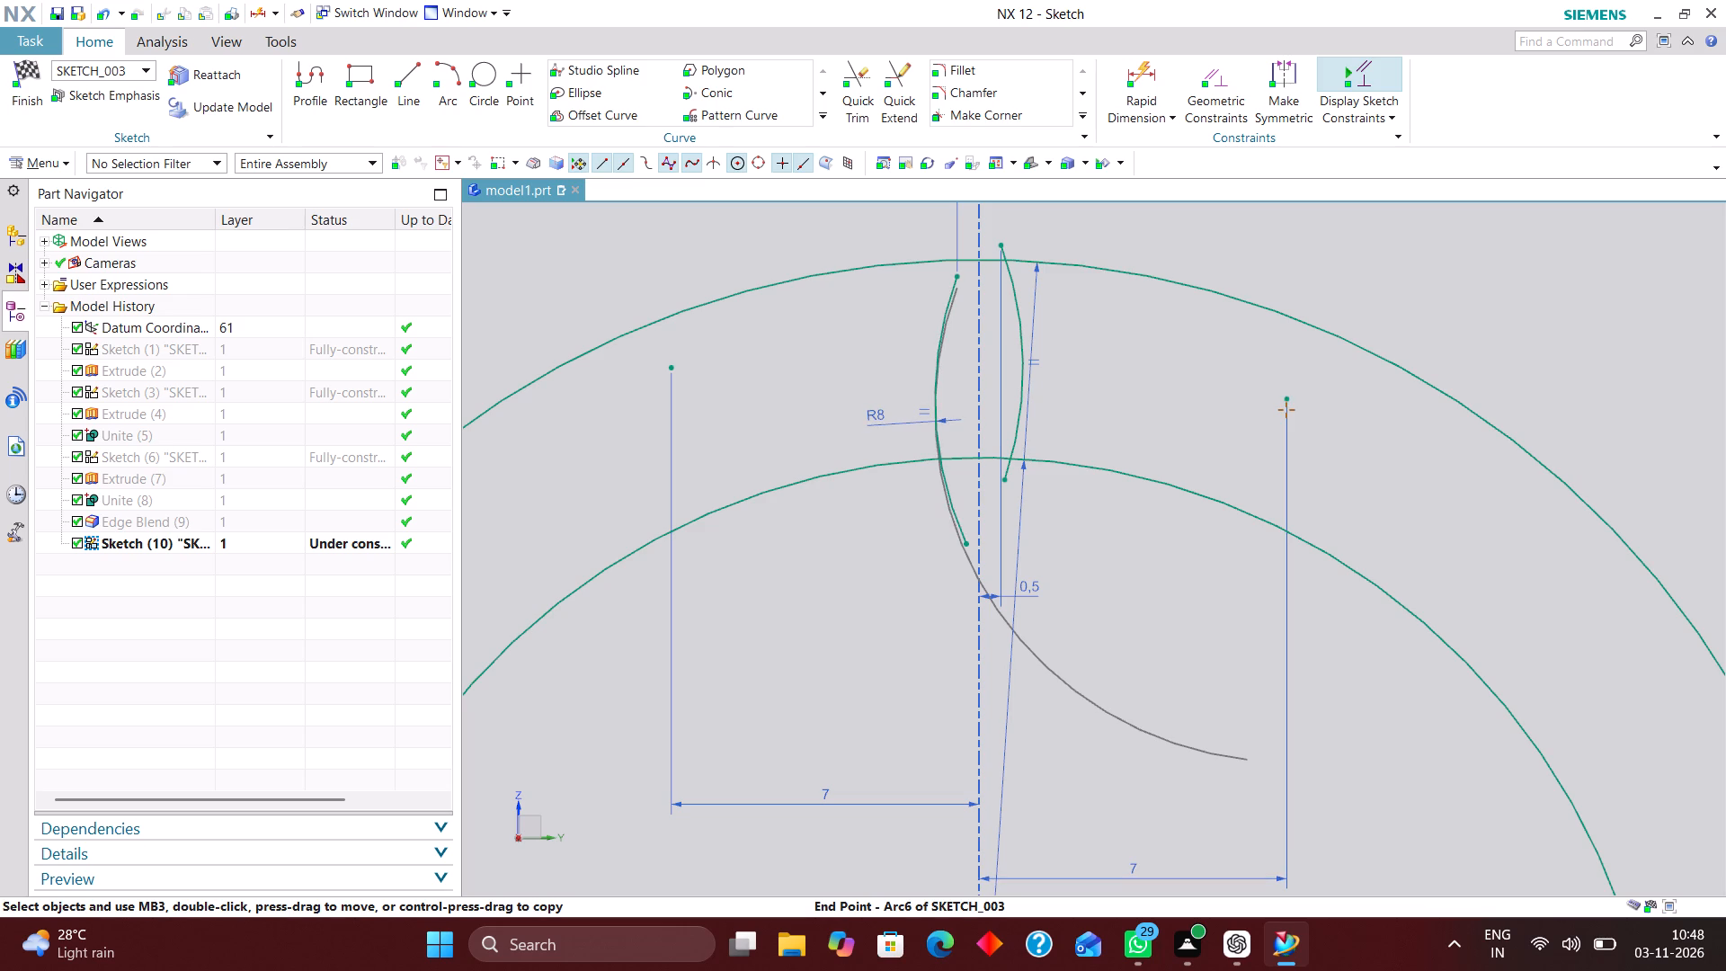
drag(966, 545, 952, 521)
Move the left flank arc up by its centre so its upper endpoint extends just beyond the 40 mm circle.
scroll(1121, 560, down, 3)
drag(1130, 717, 1132, 705)
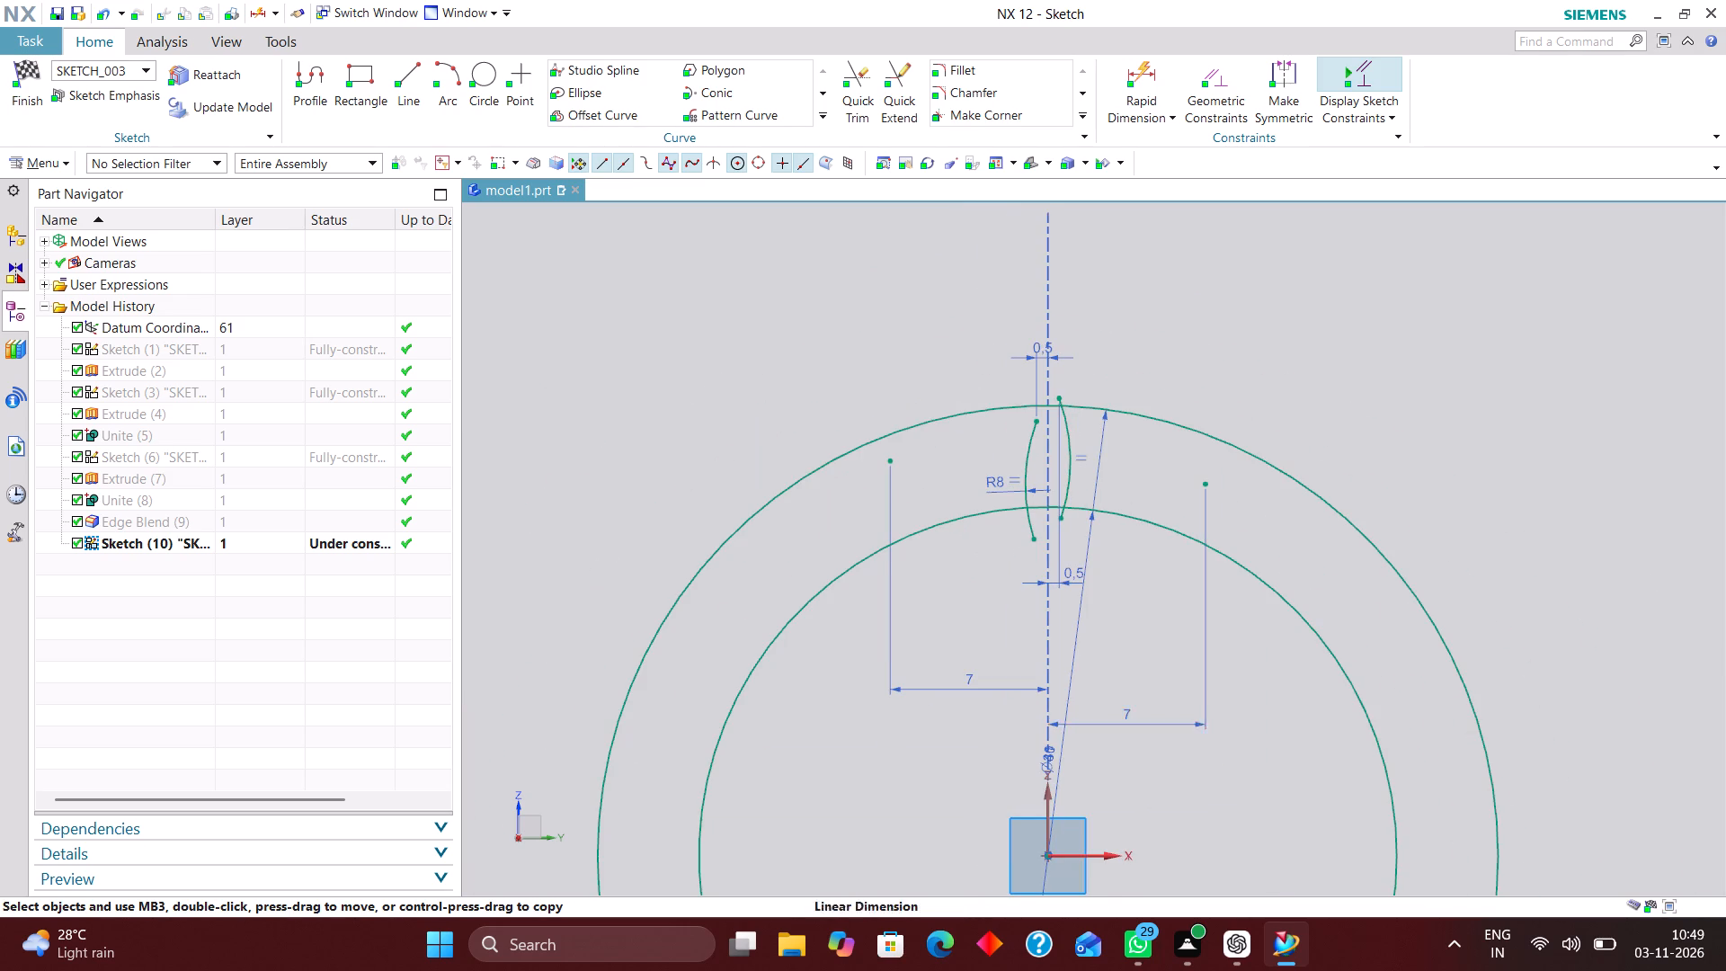
drag(1132, 705, 1139, 646)
drag(1206, 481, 1206, 463)
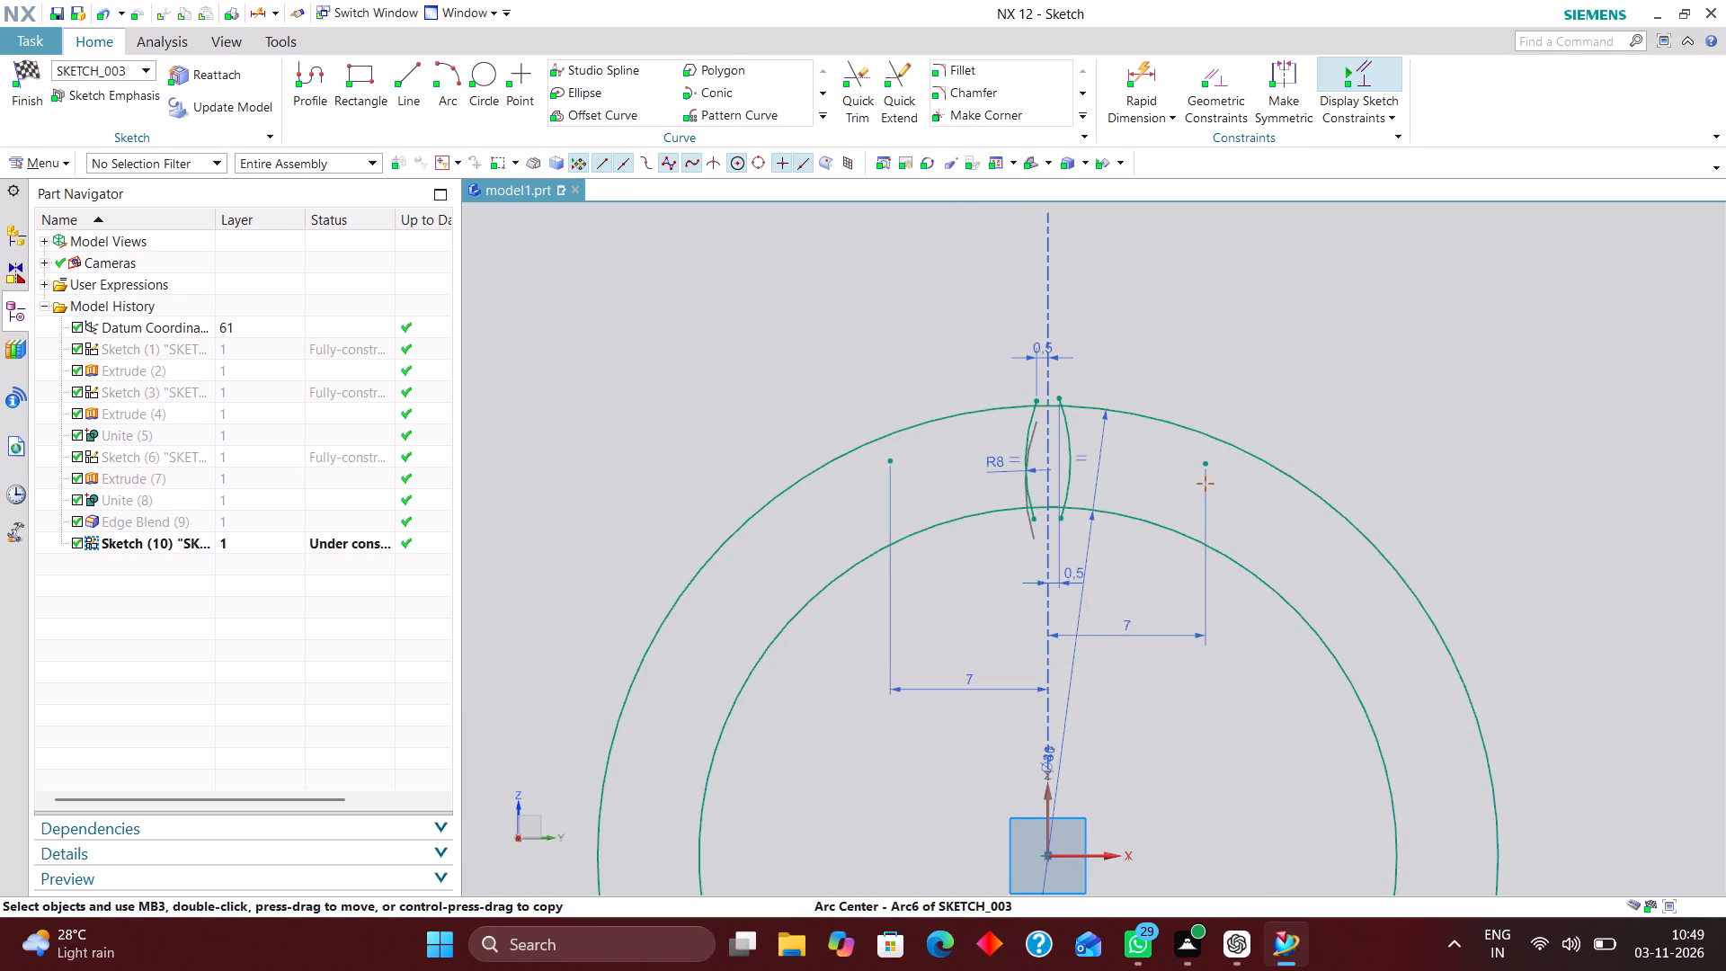
drag(1206, 463, 1206, 467)
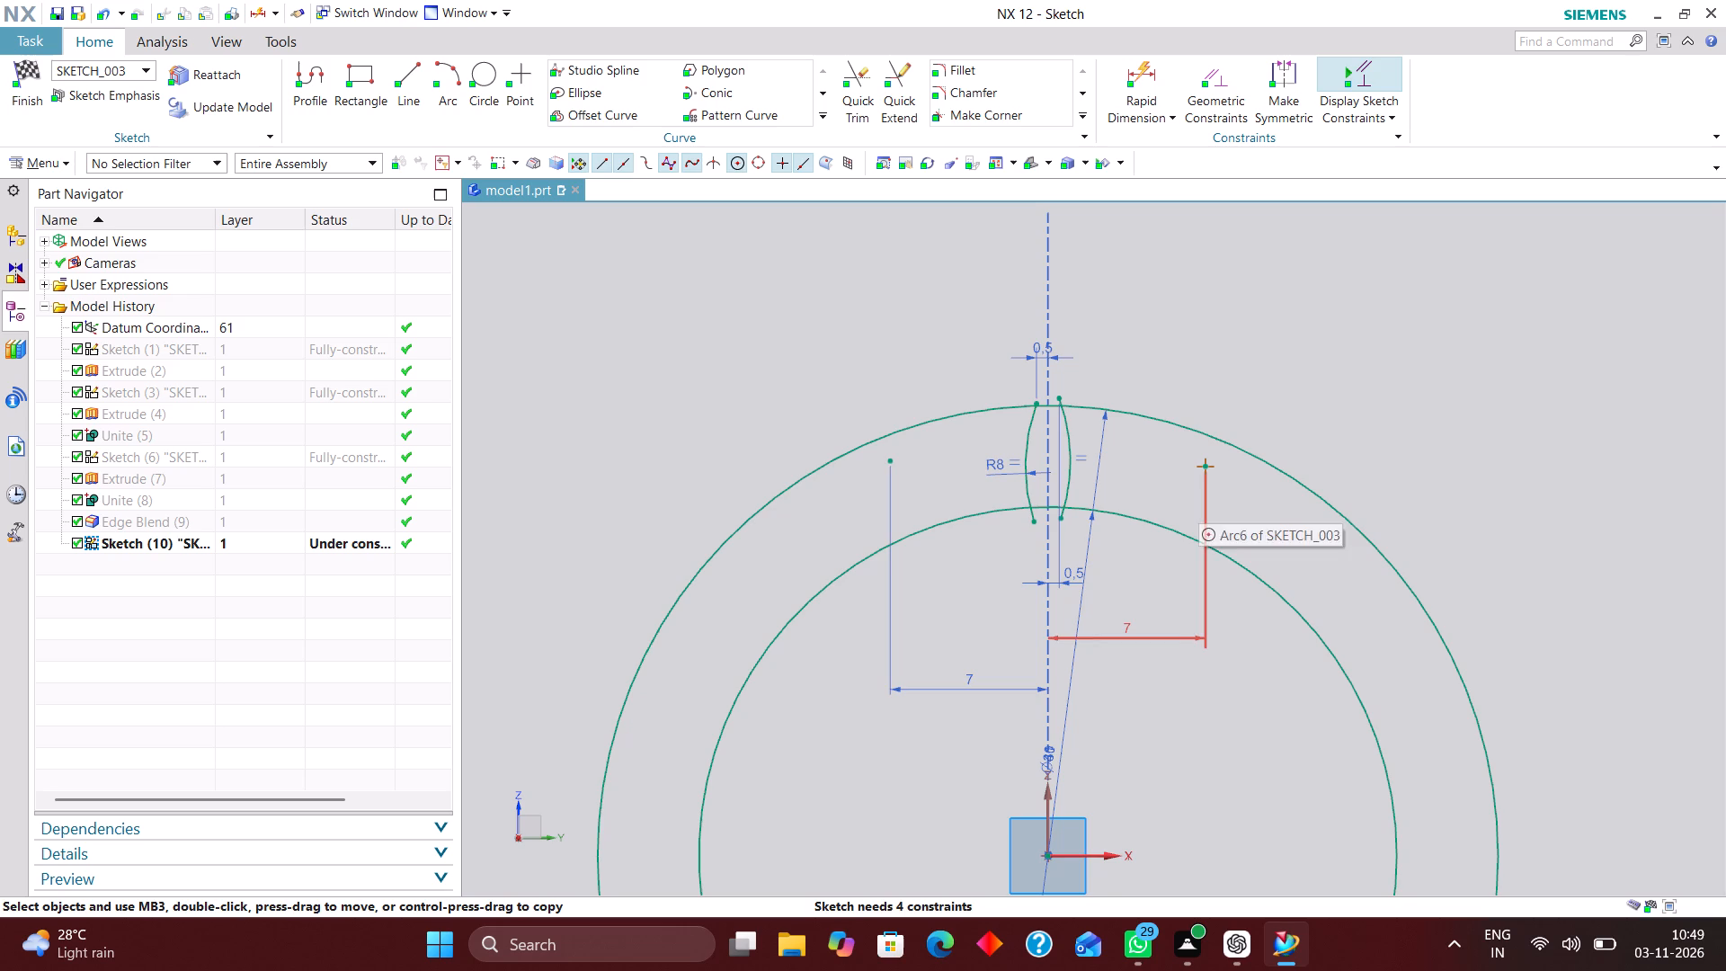
click(887, 463)
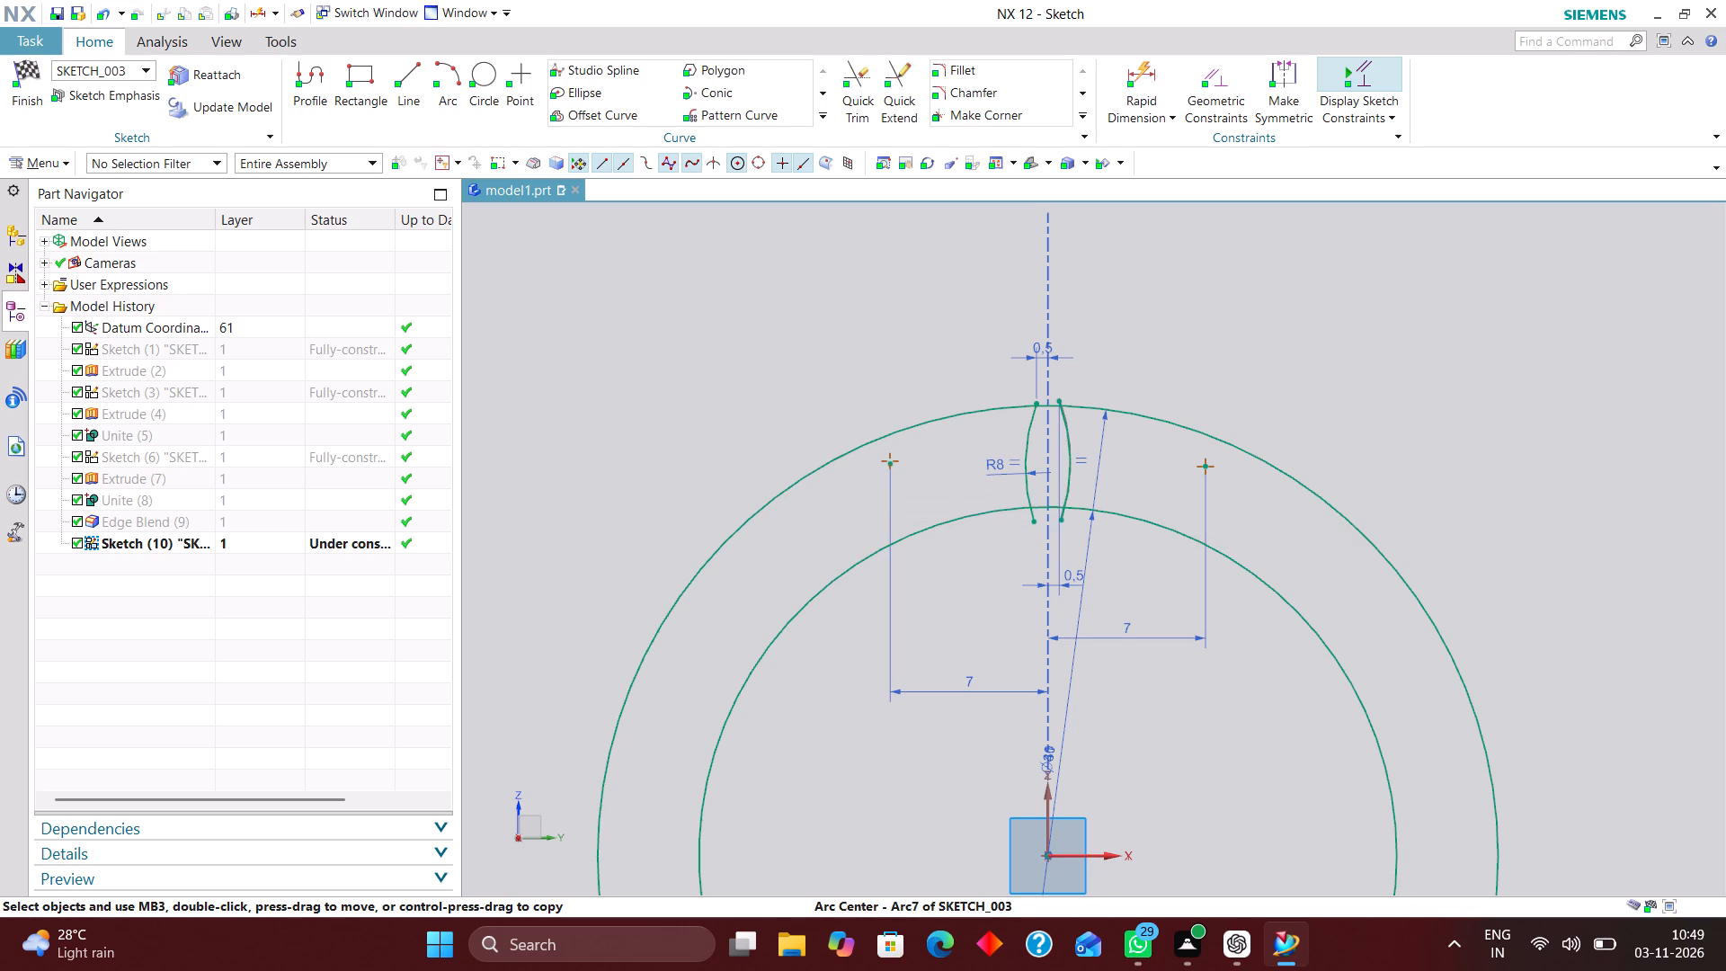
scroll(1048, 416, up, 6)
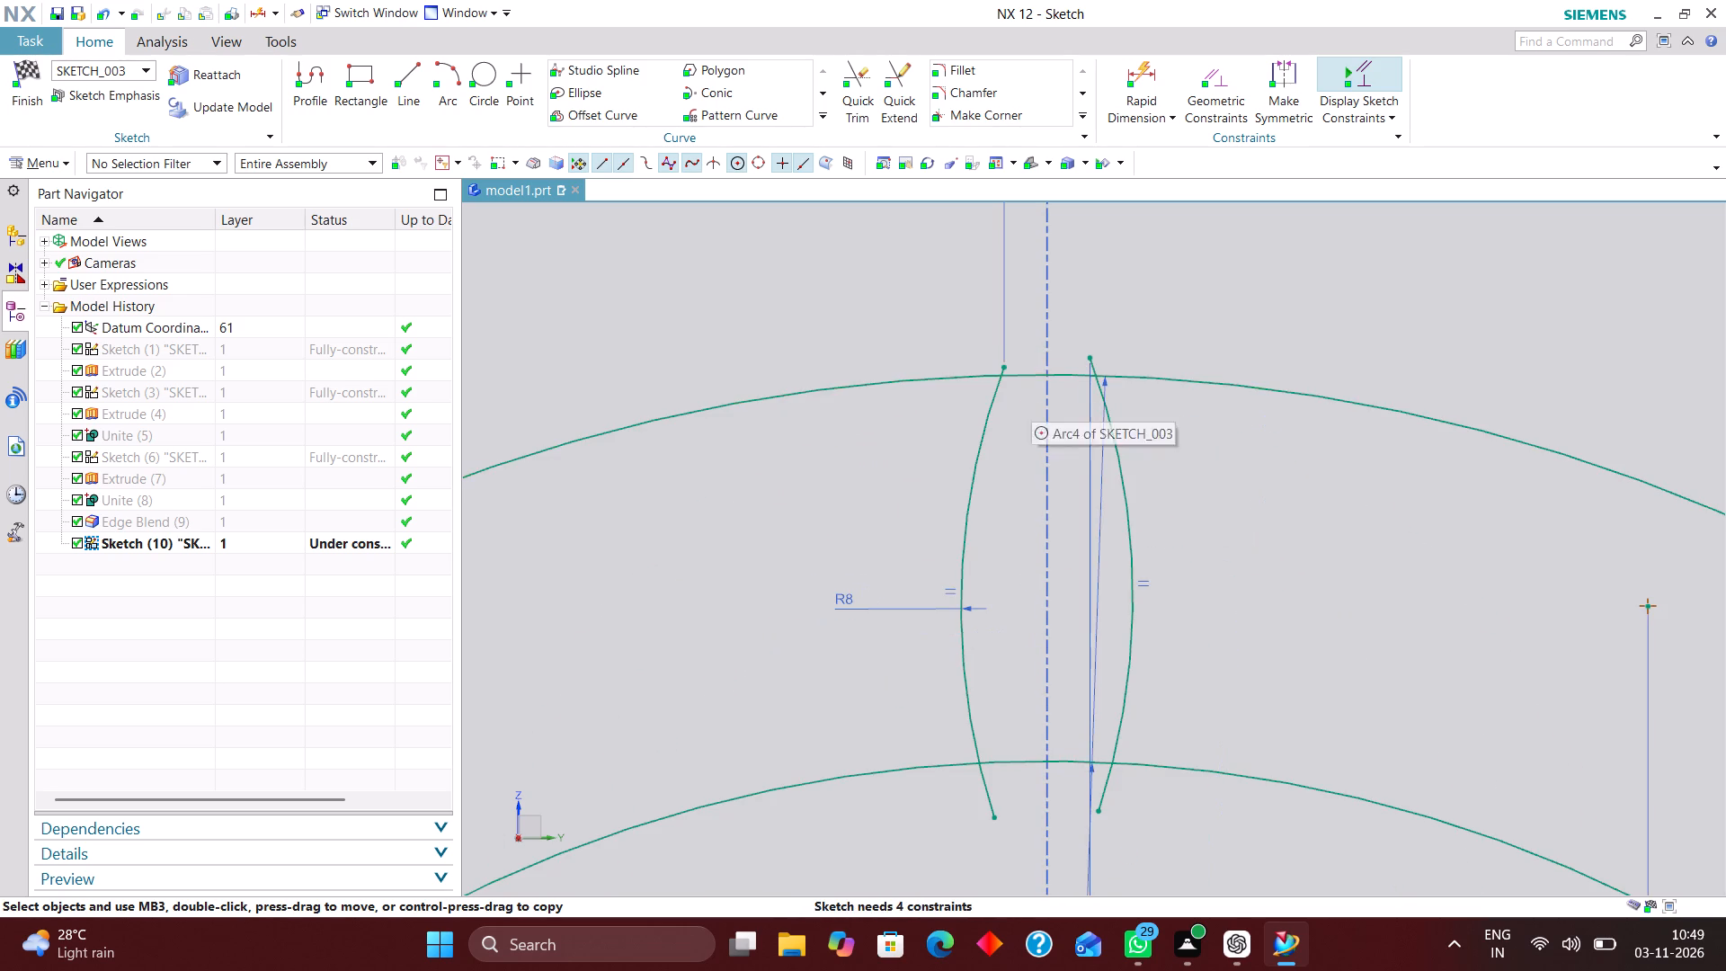
scroll(1001, 374, up, 2)
scroll(965, 324, down, 4)
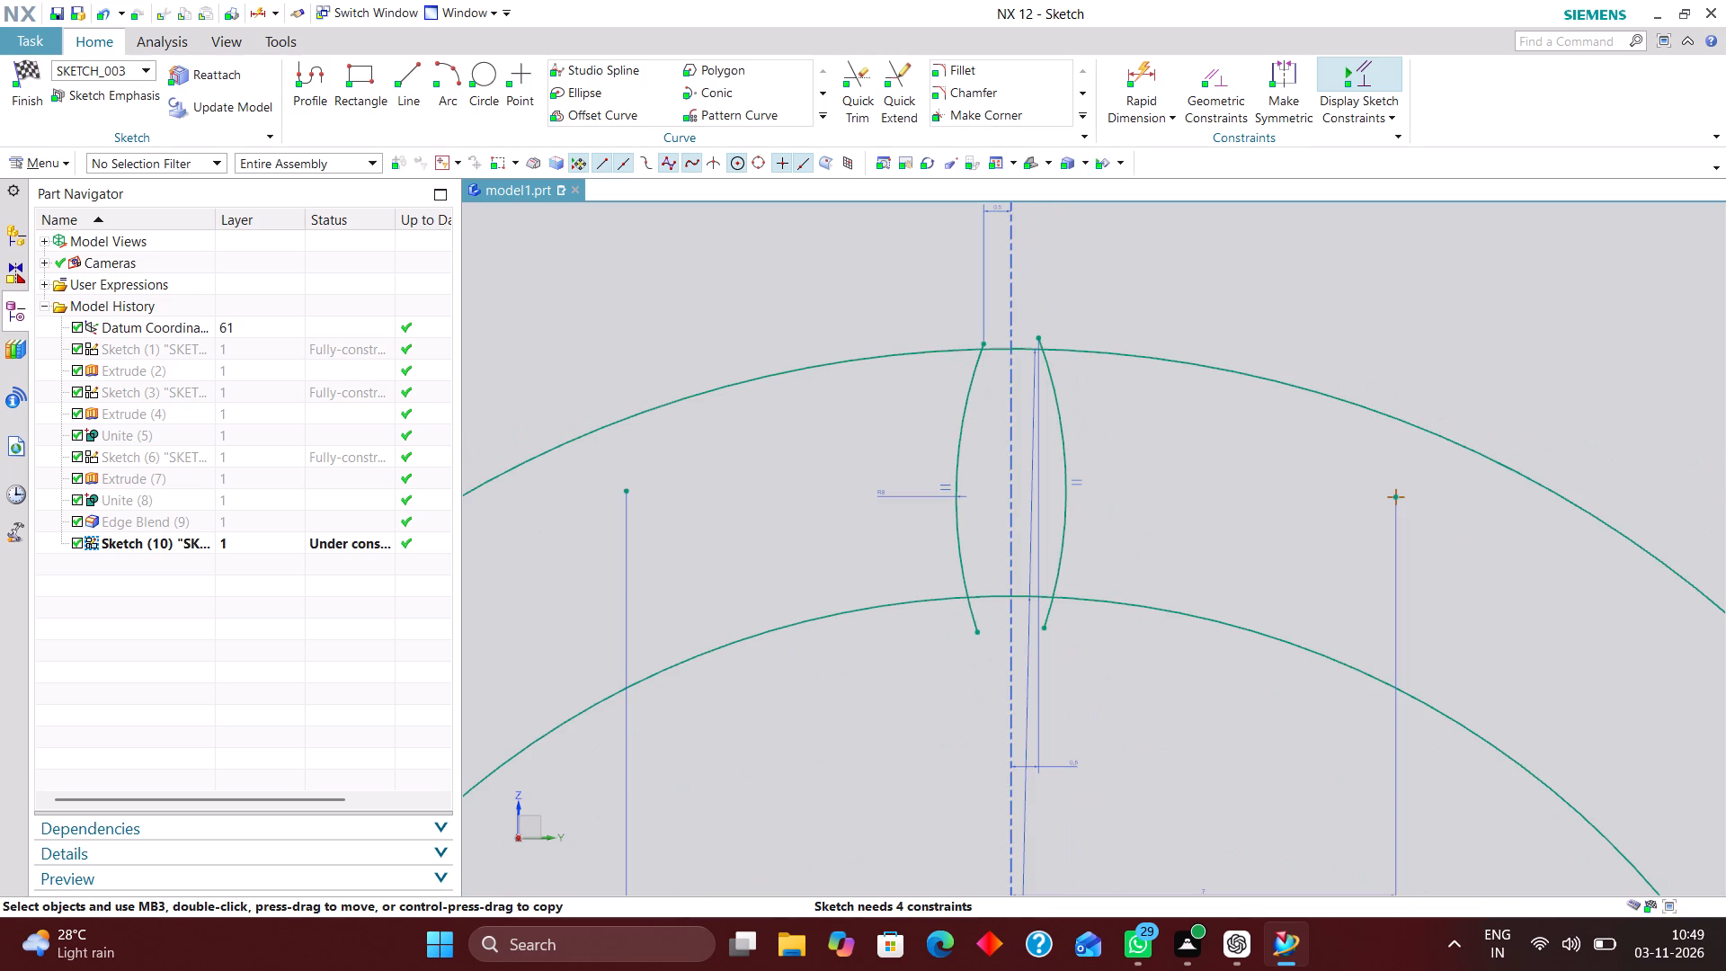
Trim the ends of both flank arcs that extend beyond the 40 mm circle and inside the 31 mm circle.
click(848, 59)
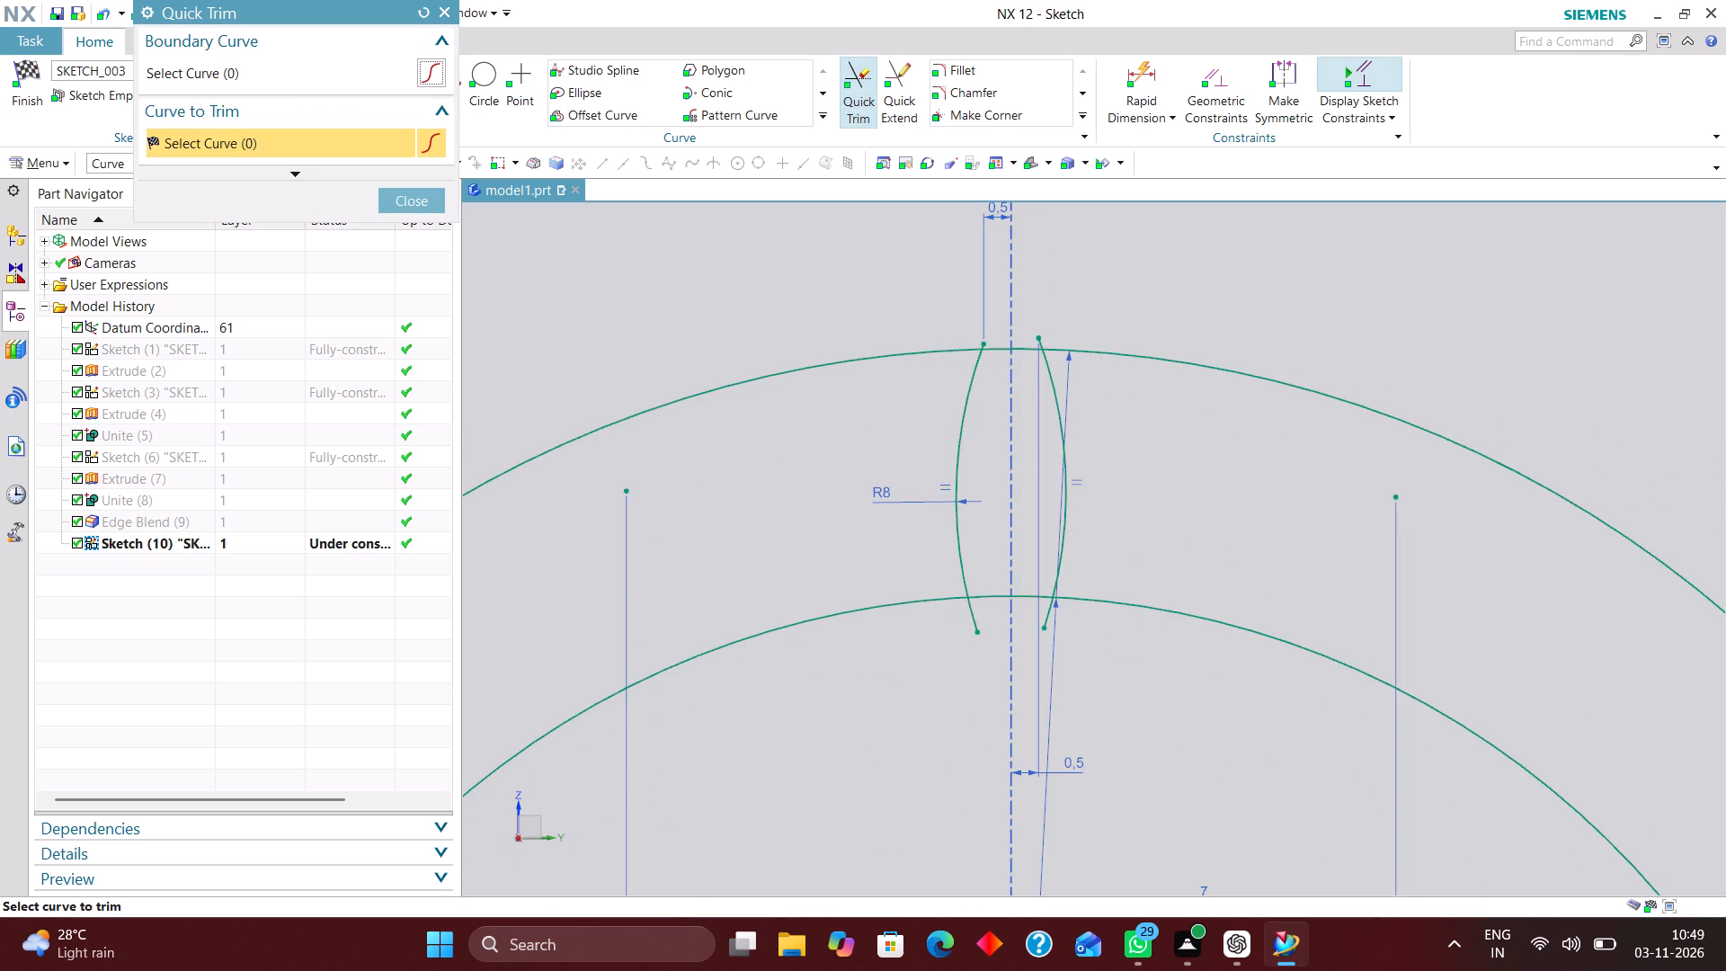
scroll(1003, 349, up, 6)
click(928, 330)
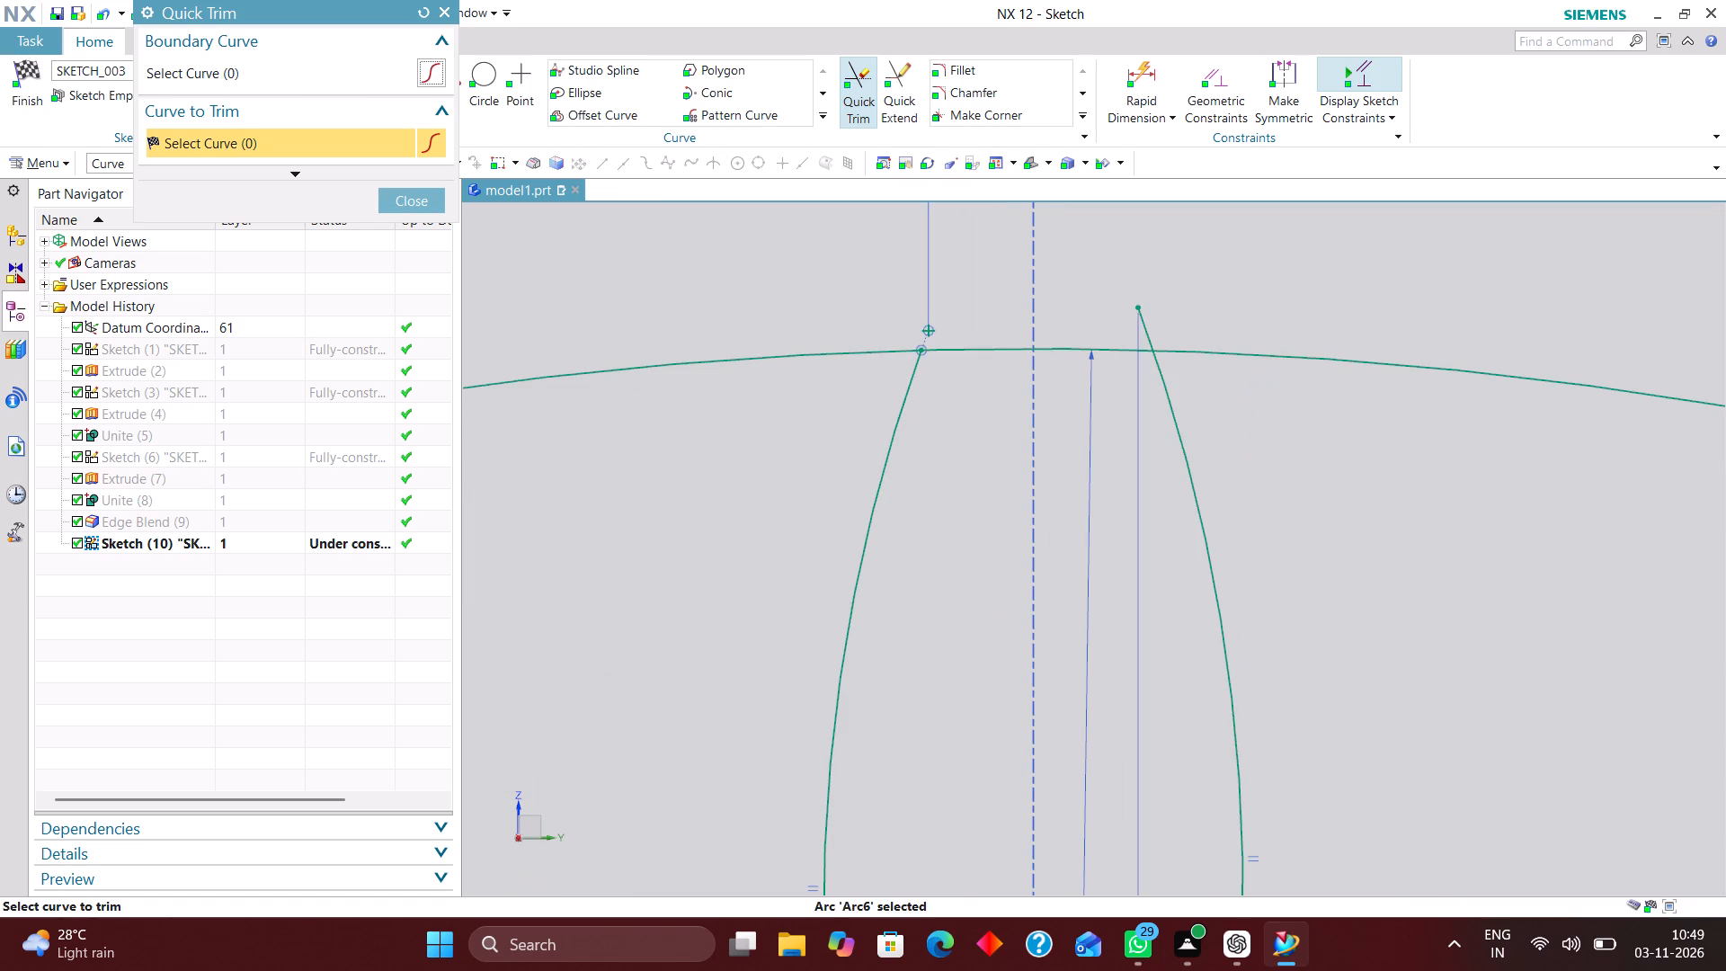
click(1145, 324)
scroll(1092, 222, down, 5)
scroll(1039, 564, up, 5)
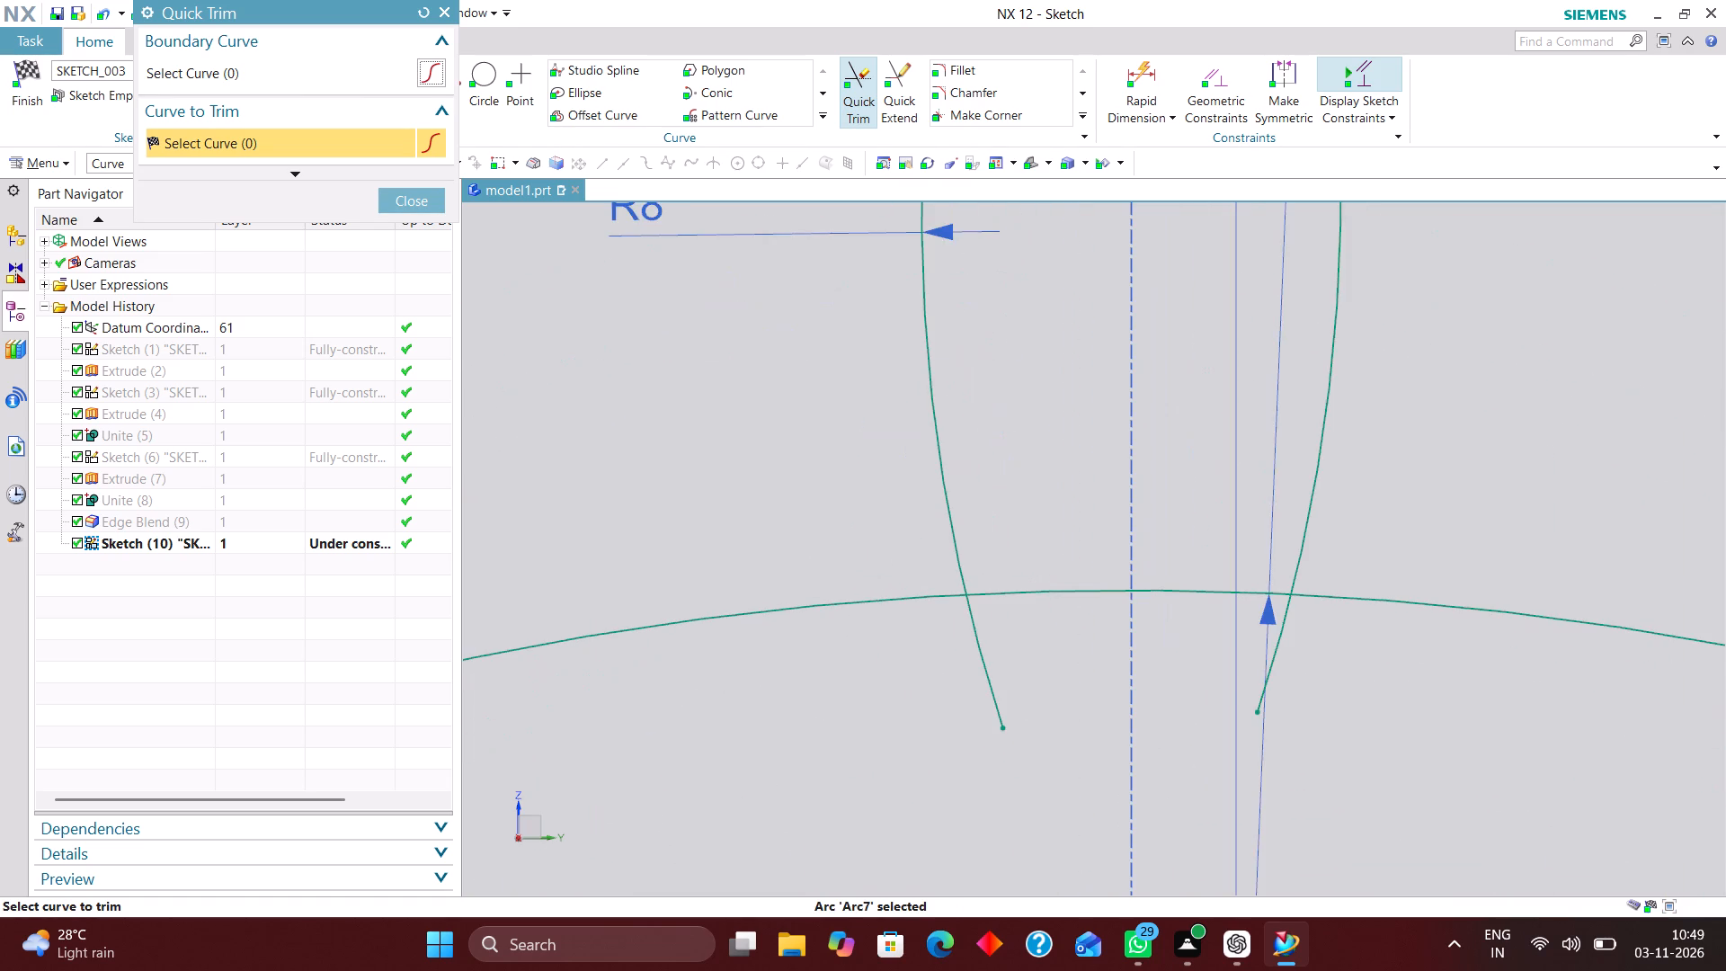
click(995, 706)
click(1265, 673)
scroll(1213, 562, down, 6)
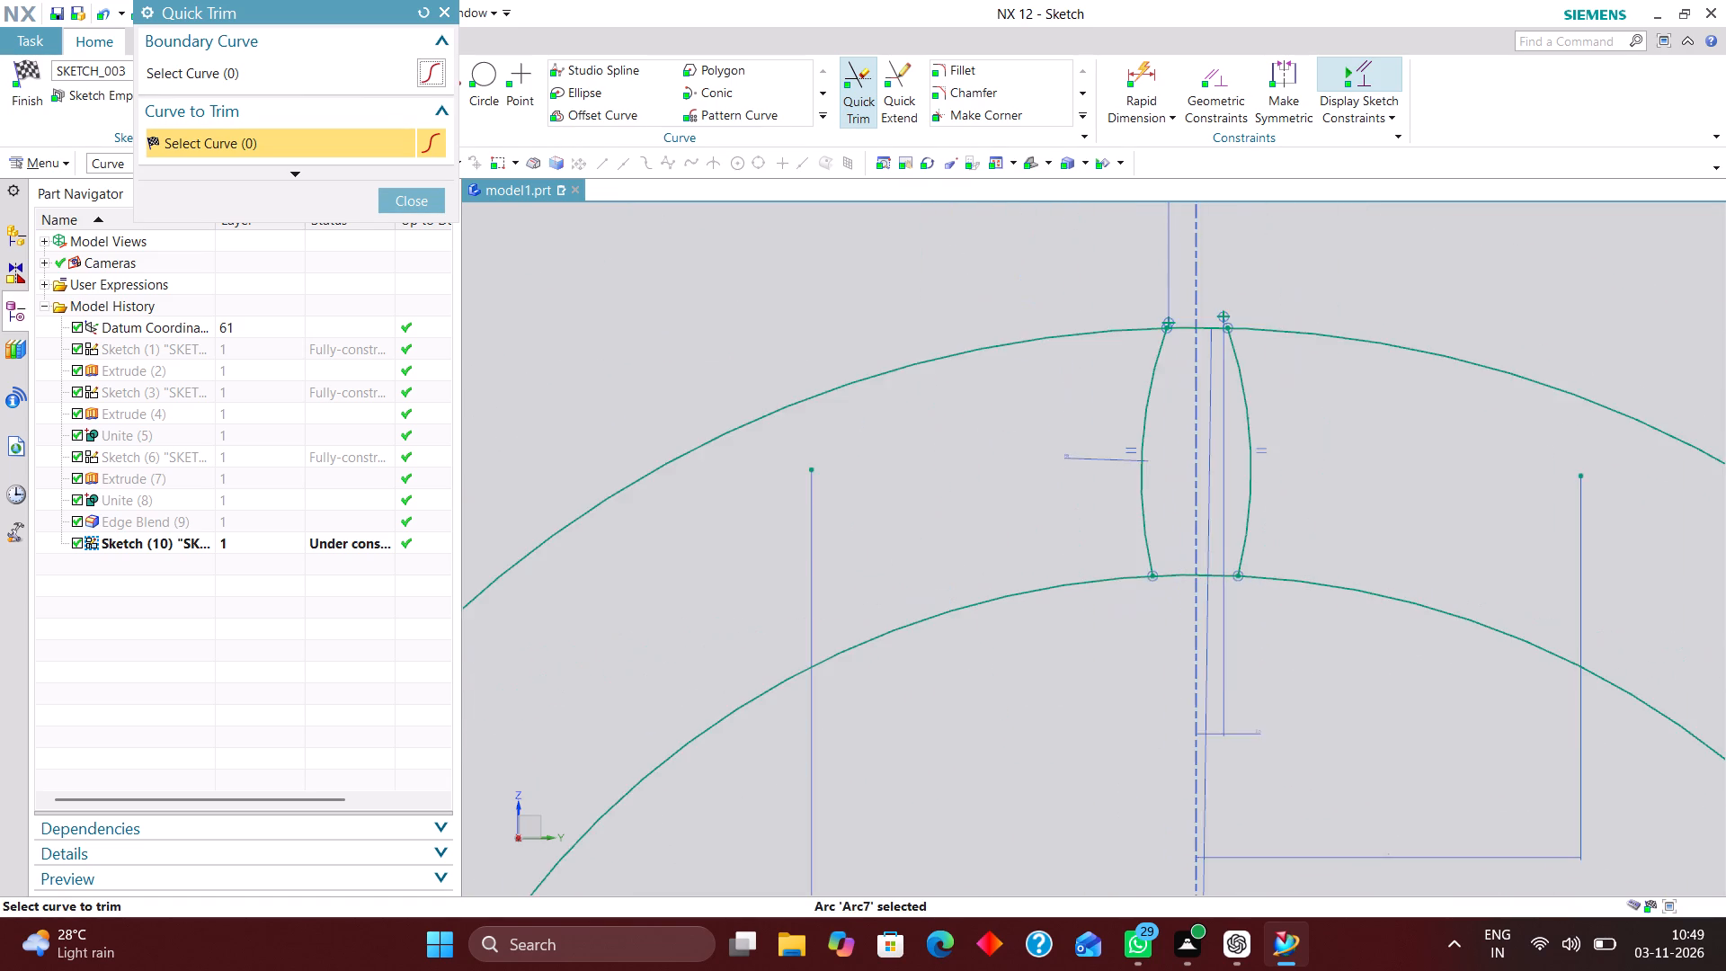
scroll(1132, 534, down, 1)
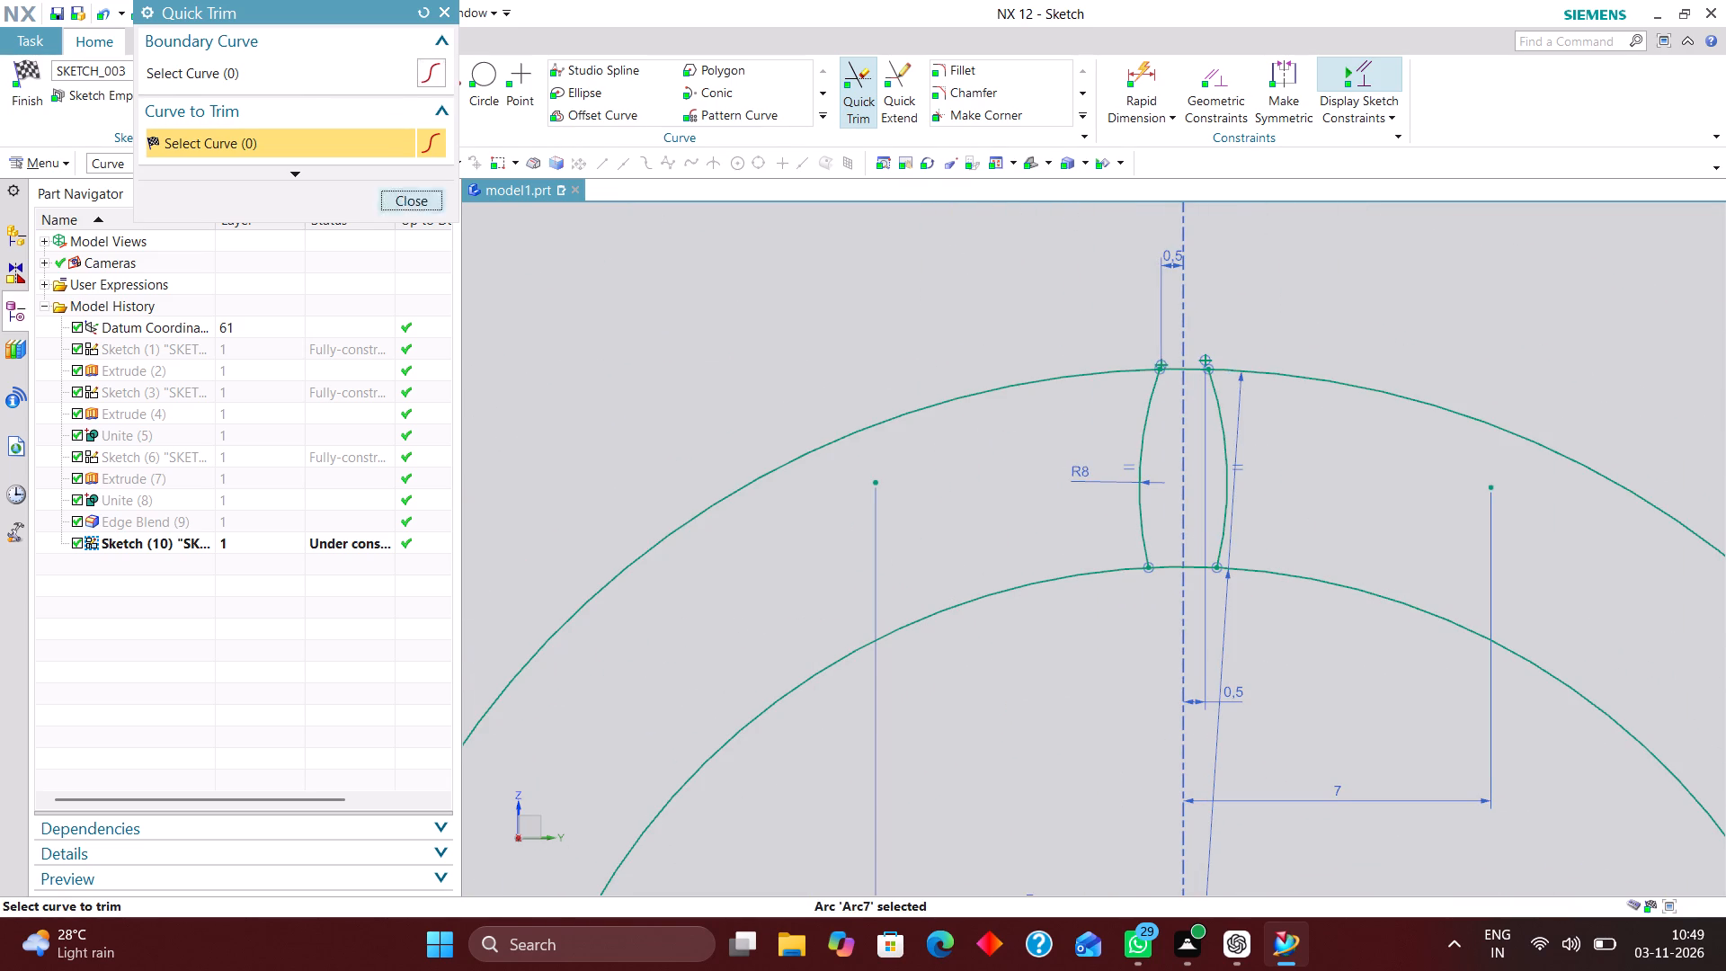
click(416, 202)
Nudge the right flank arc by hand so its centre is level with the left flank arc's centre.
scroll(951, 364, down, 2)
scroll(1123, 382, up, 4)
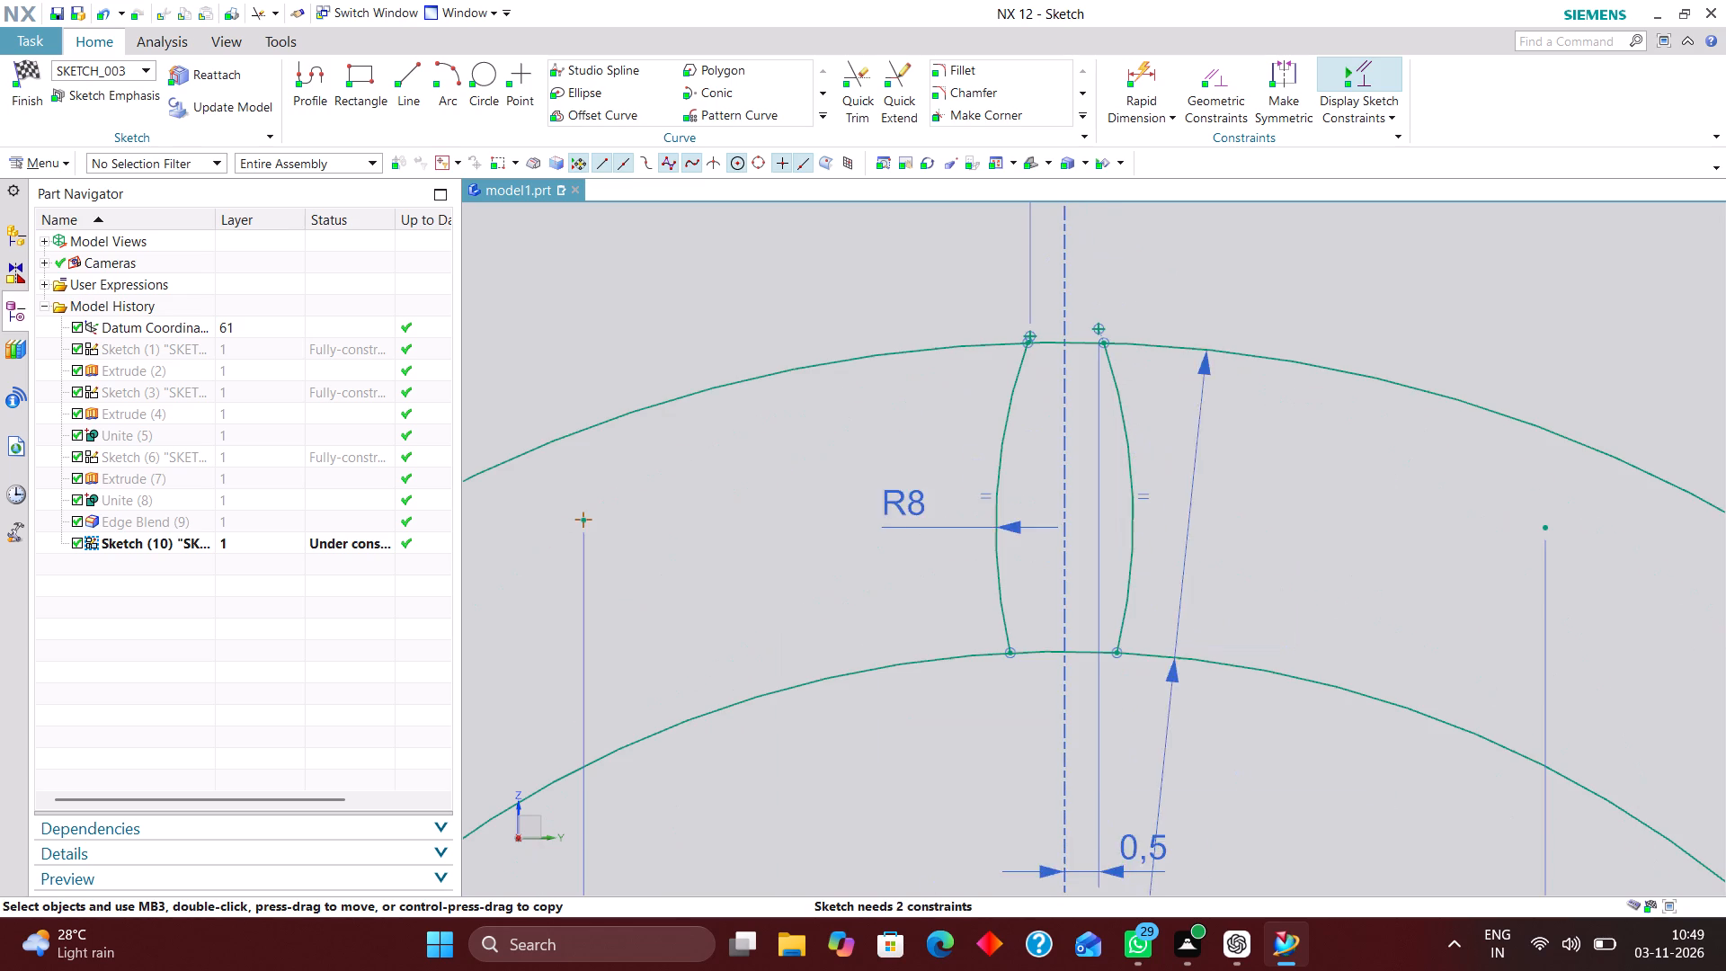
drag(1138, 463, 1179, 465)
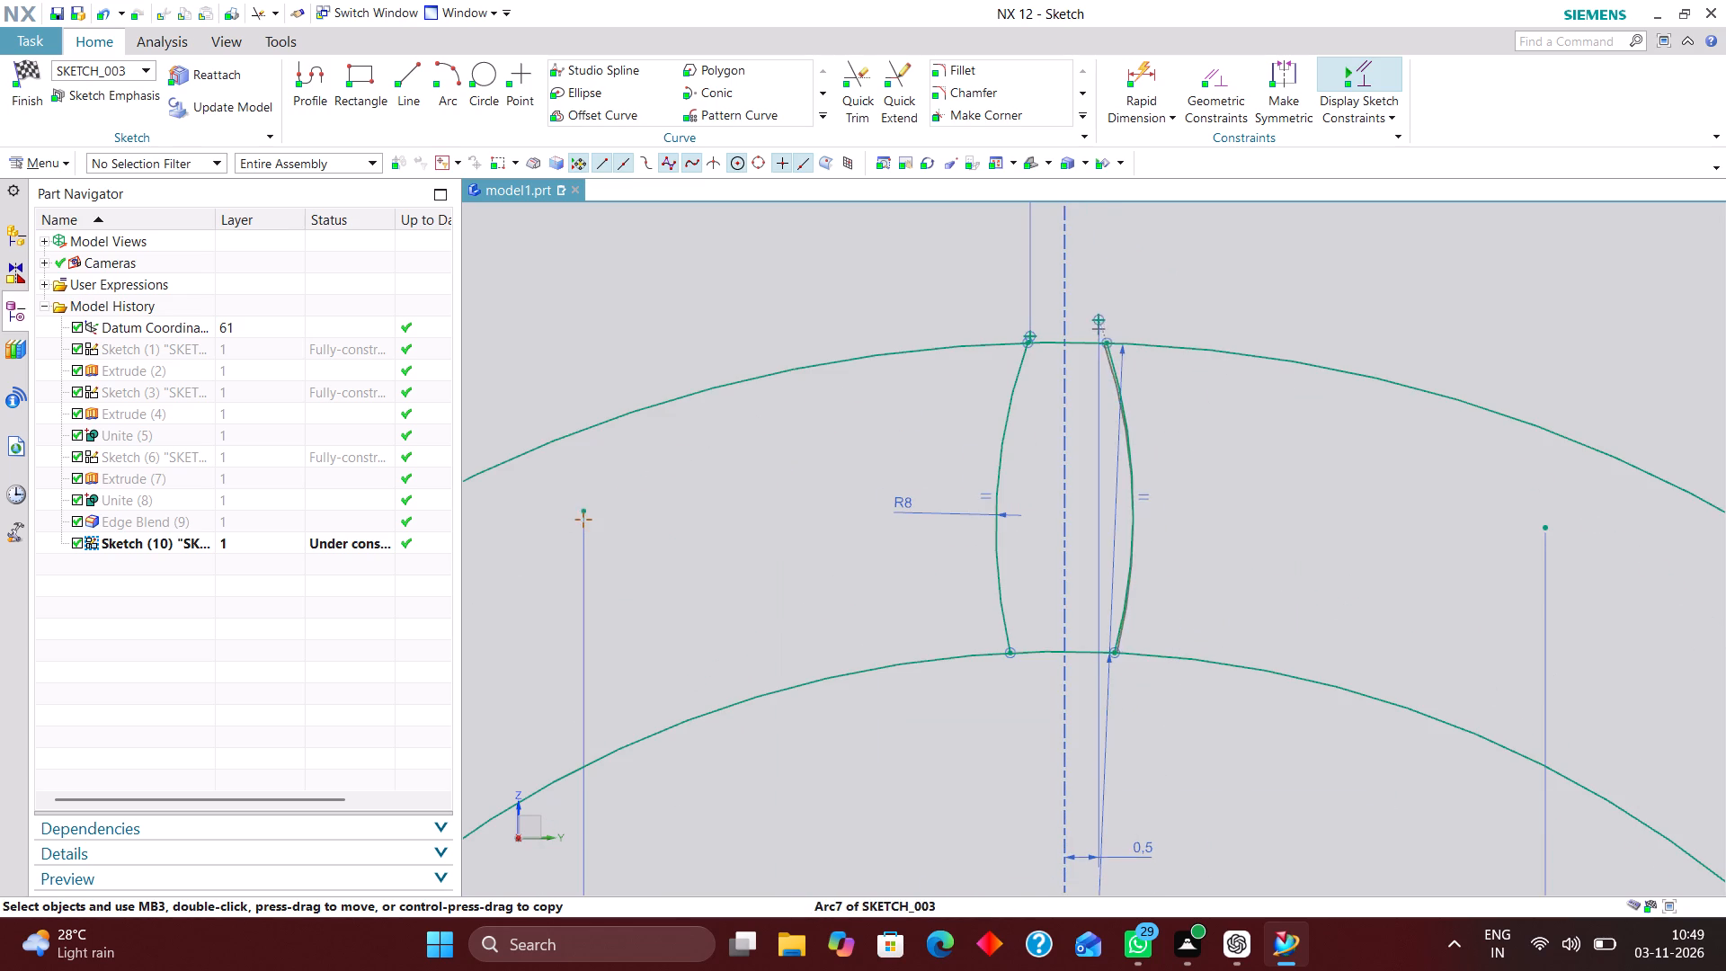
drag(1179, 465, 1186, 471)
Dimension the left flank arc's centre vertically from the sketch's horizontal axis as 36/2 (18 mm).
scroll(1081, 346, down, 2)
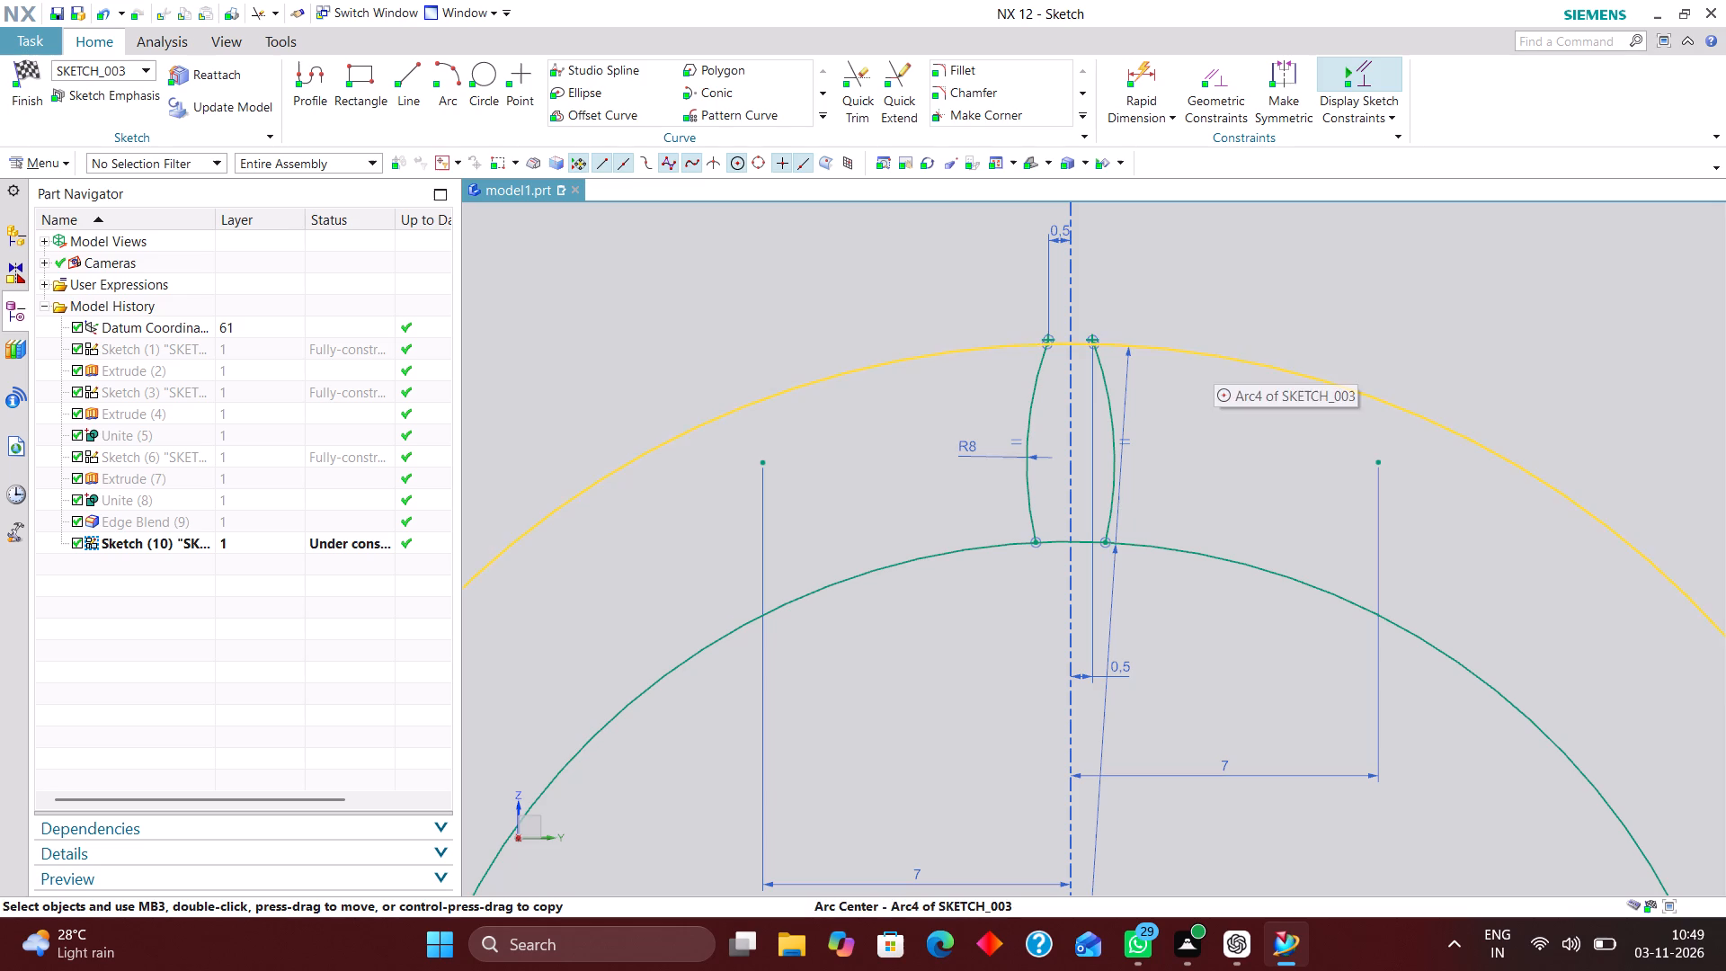
click(1132, 74)
scroll(879, 273, down, 2)
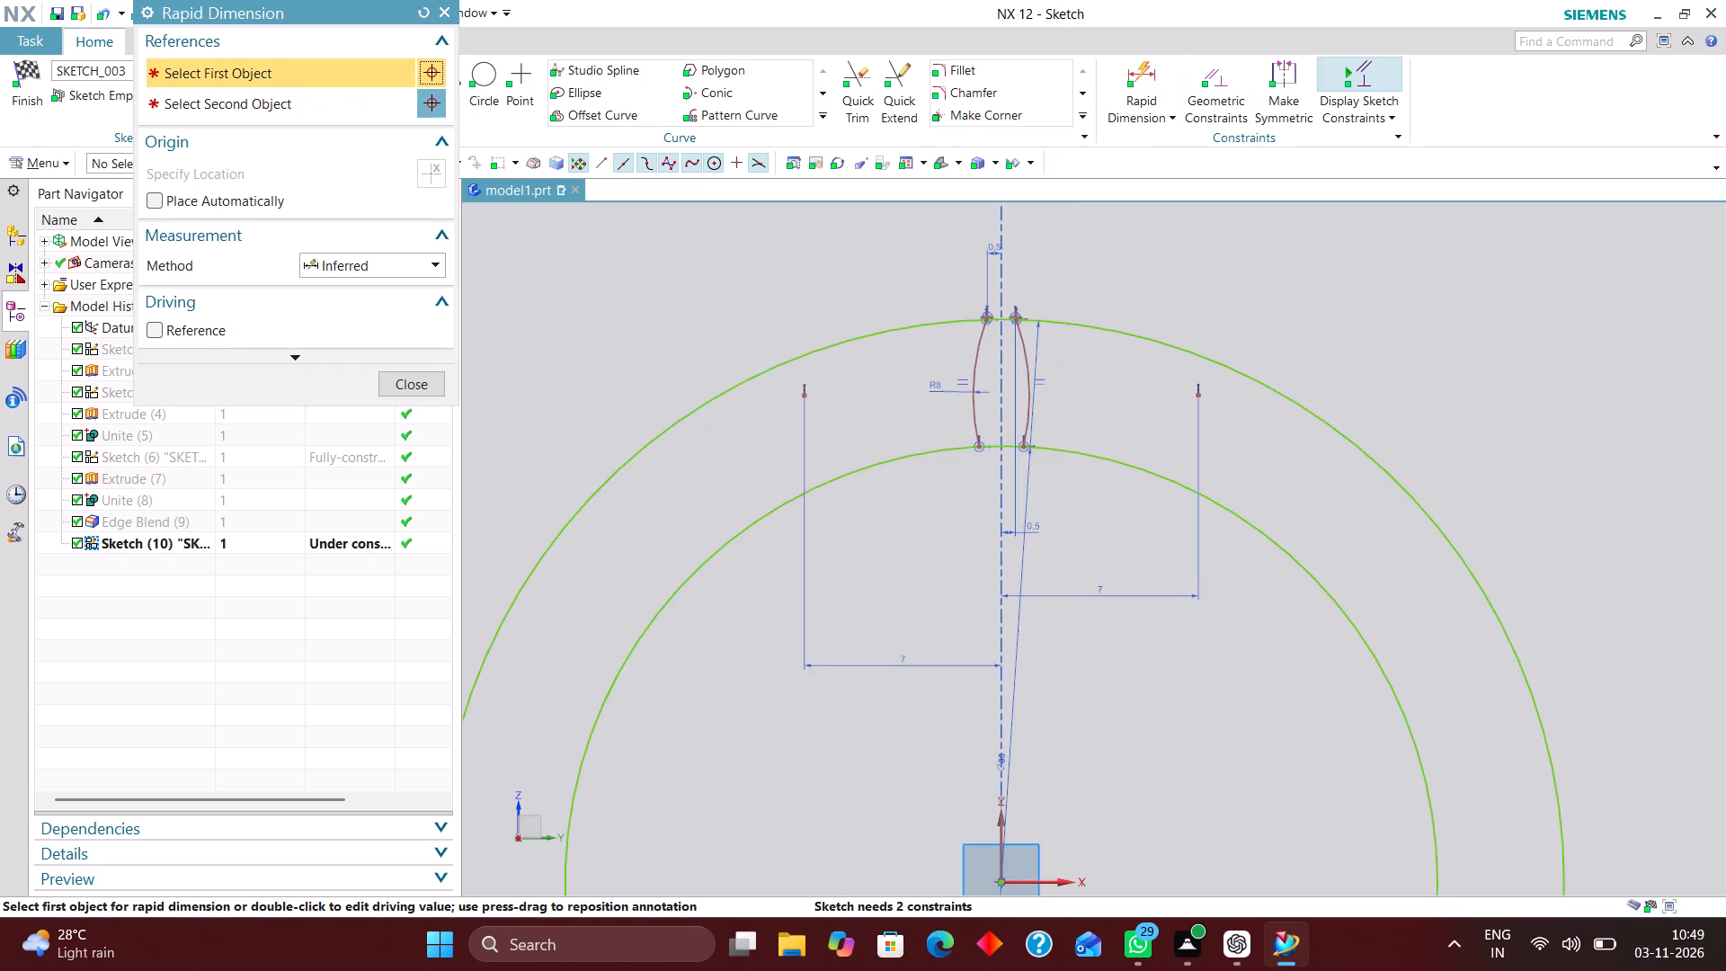
scroll(983, 465, down, 2)
click(1036, 732)
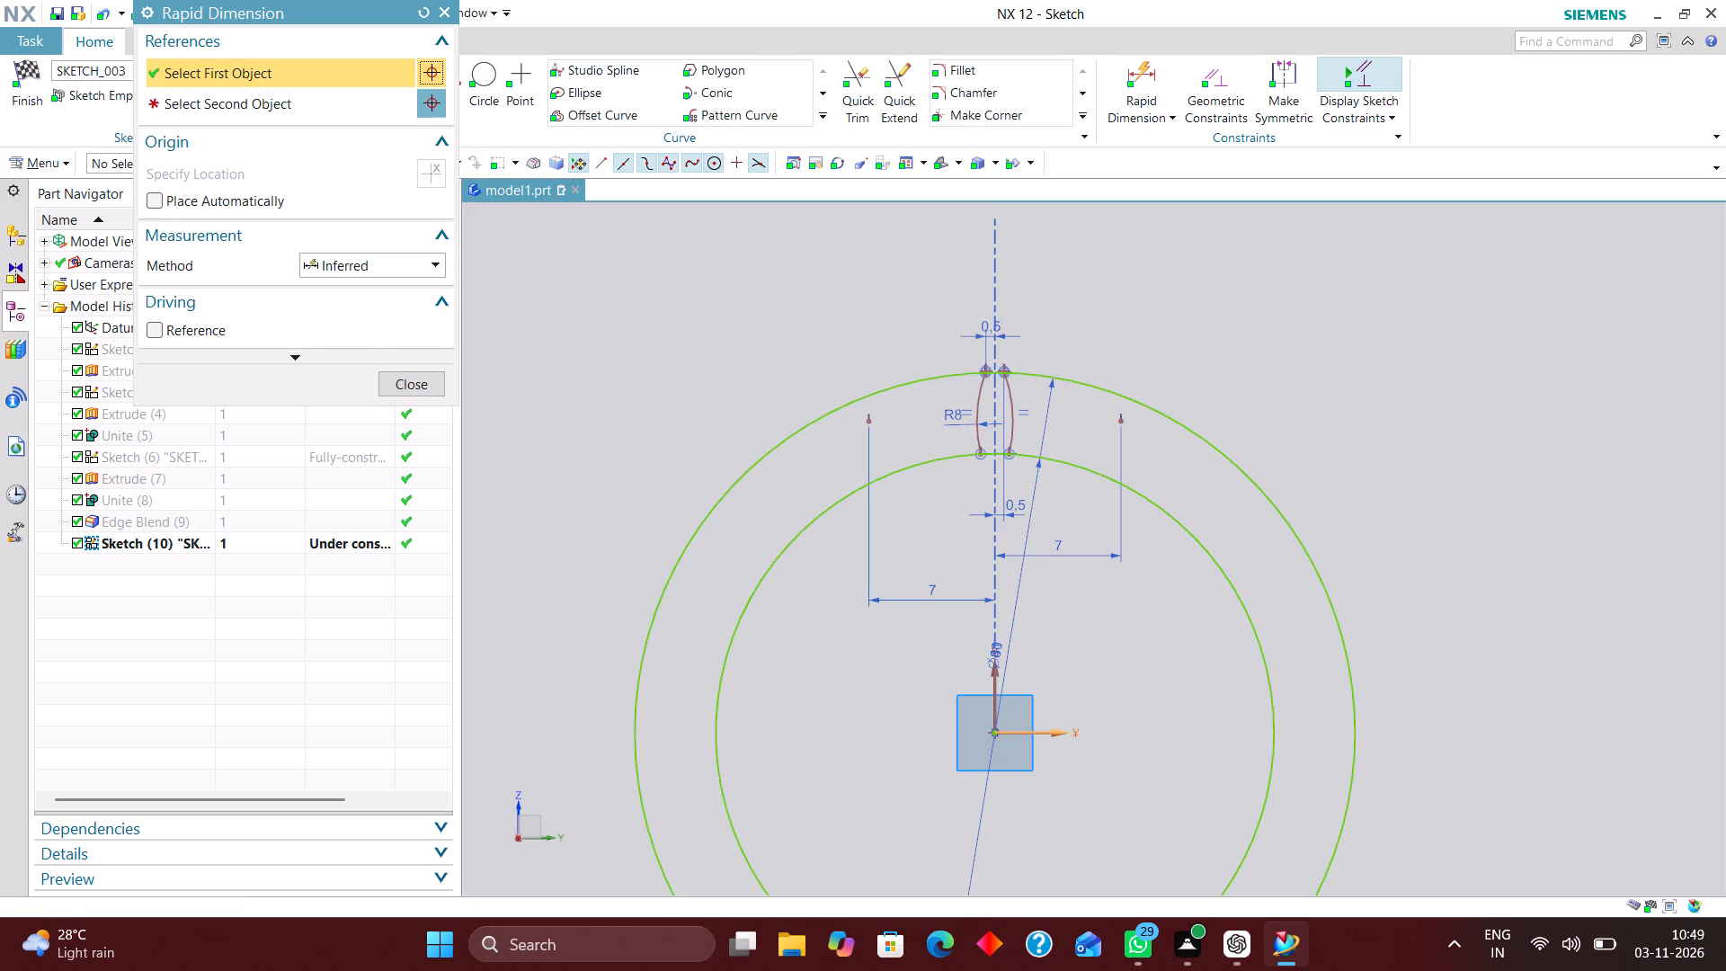
click(1121, 417)
click(1469, 556)
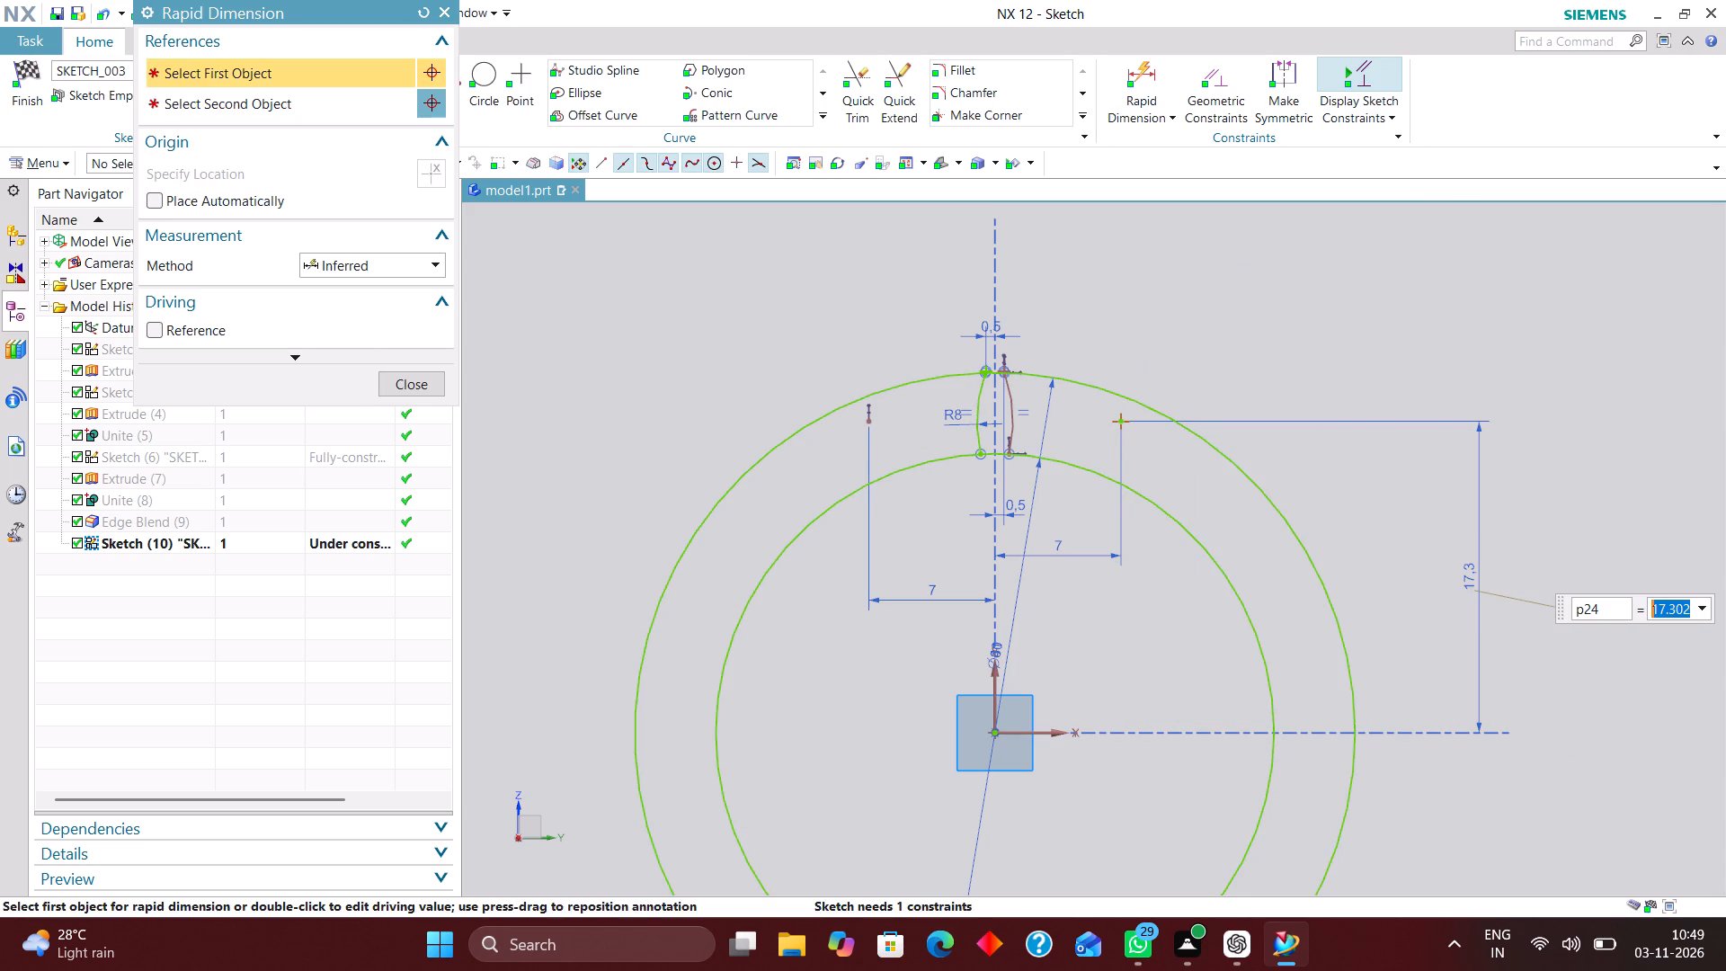
text(36)
text(/2)
key(Return)
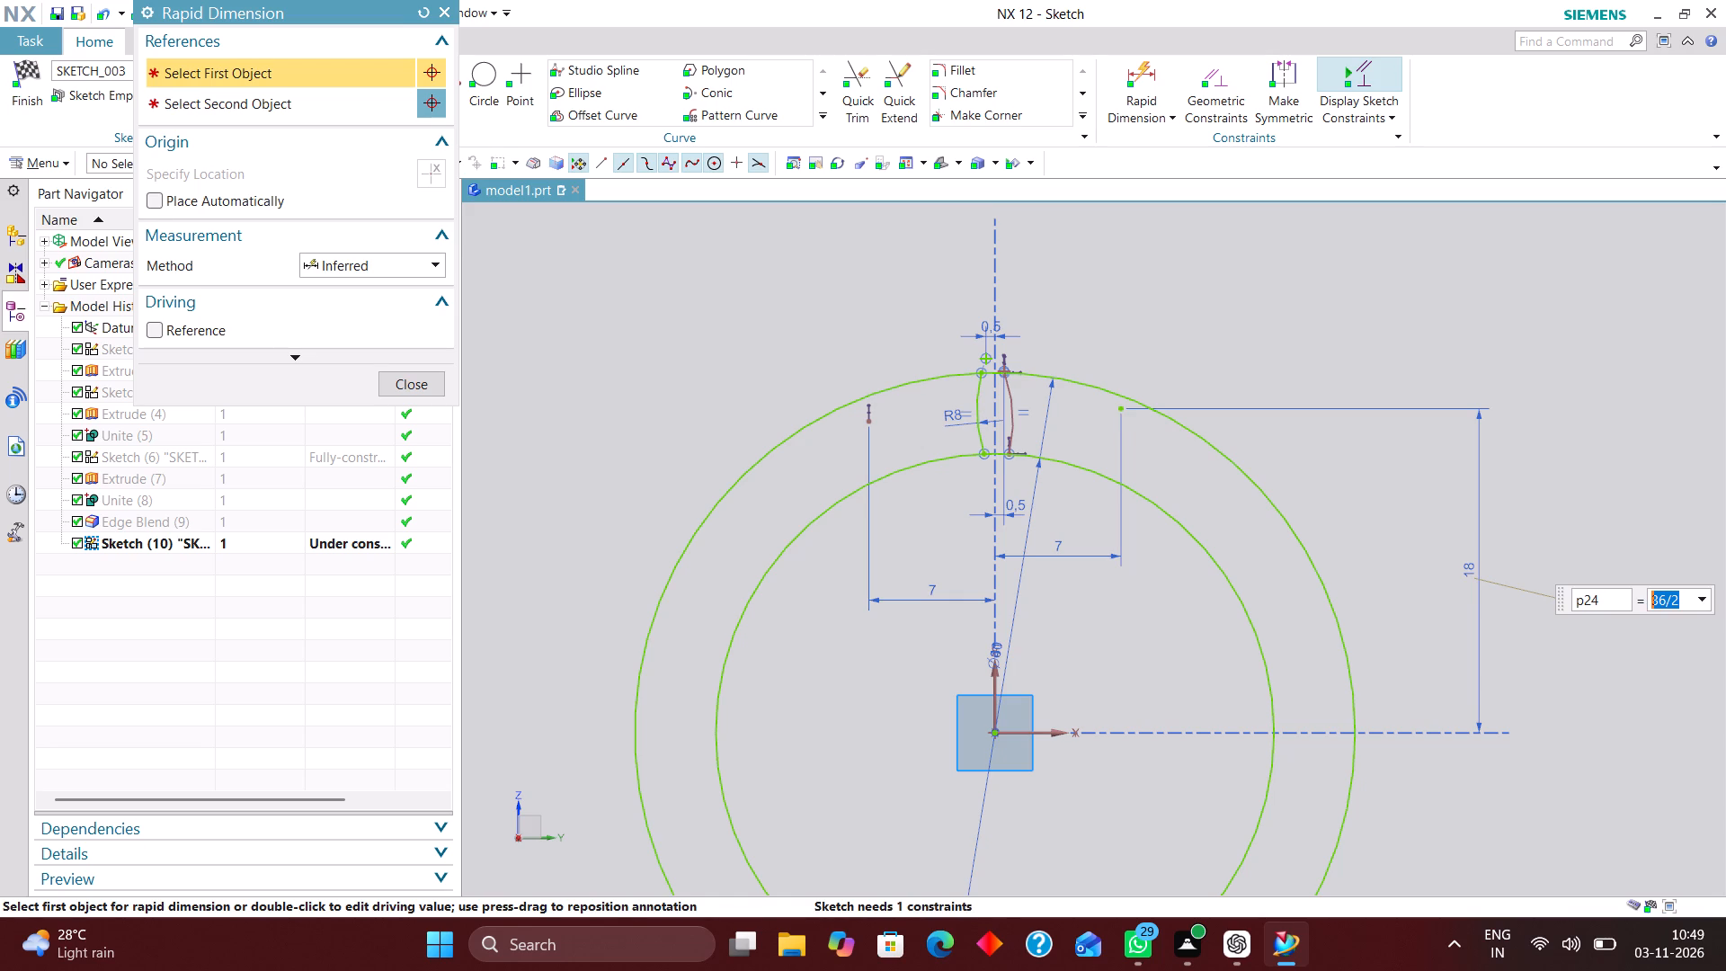
Apply a horizontal alignment constraint between the centres of the two flank arcs.
scroll(1038, 458, up, 3)
click(1209, 78)
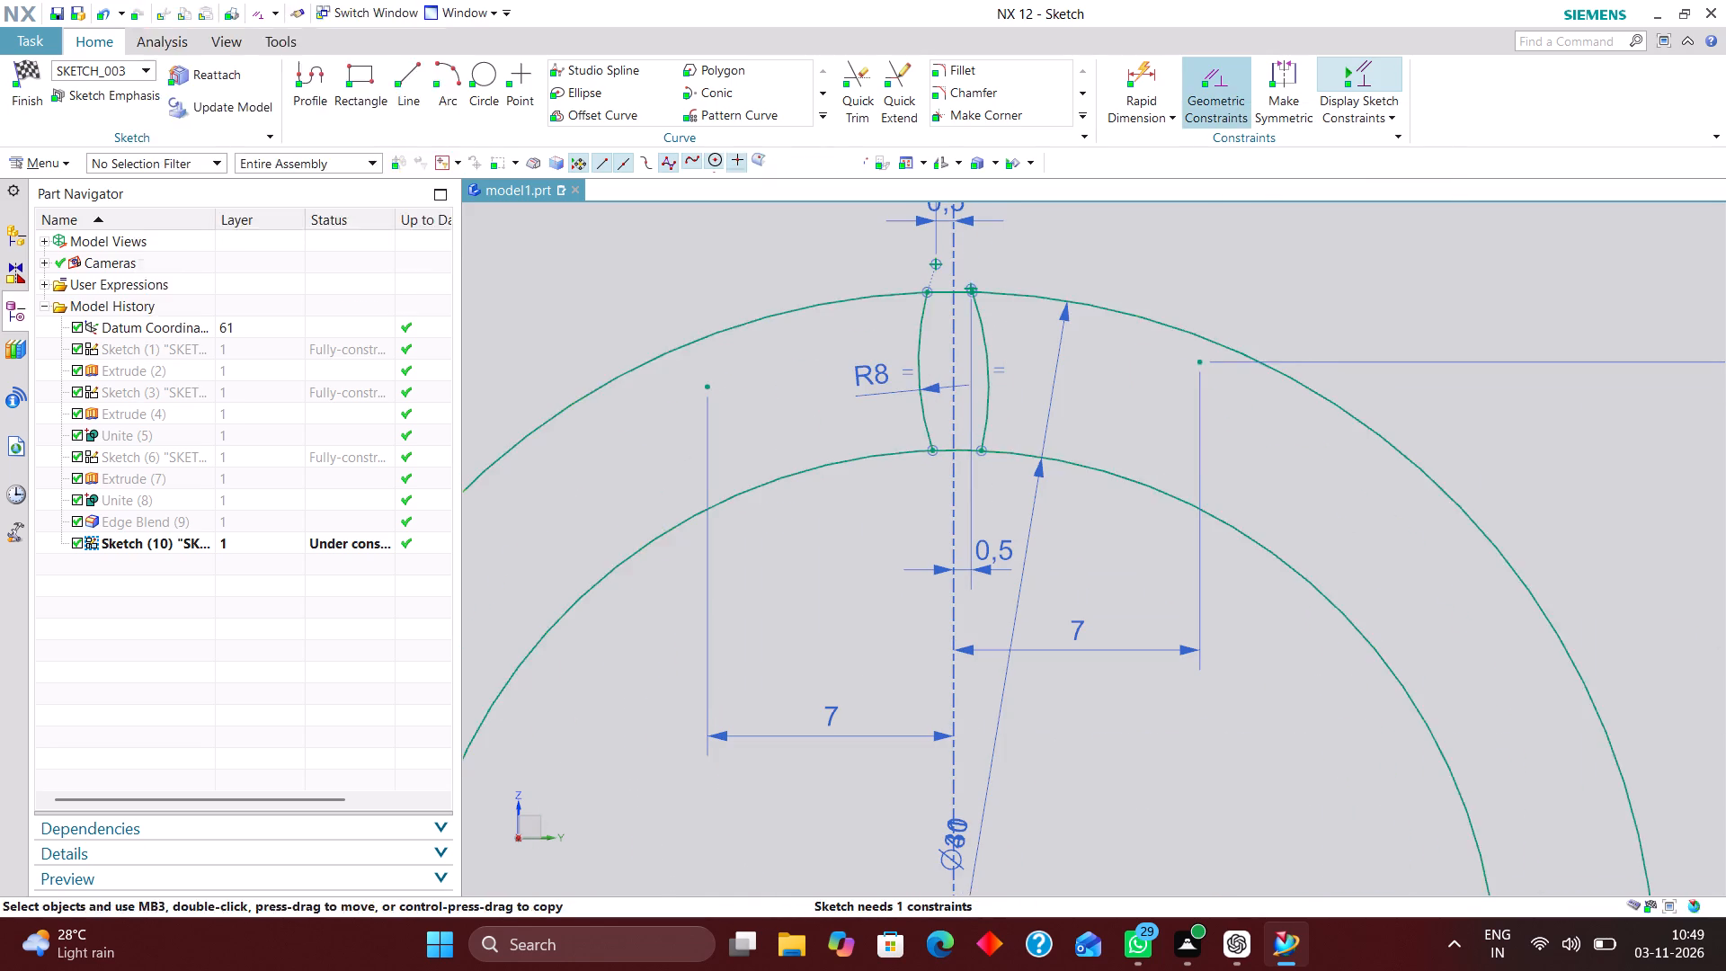
click(169, 108)
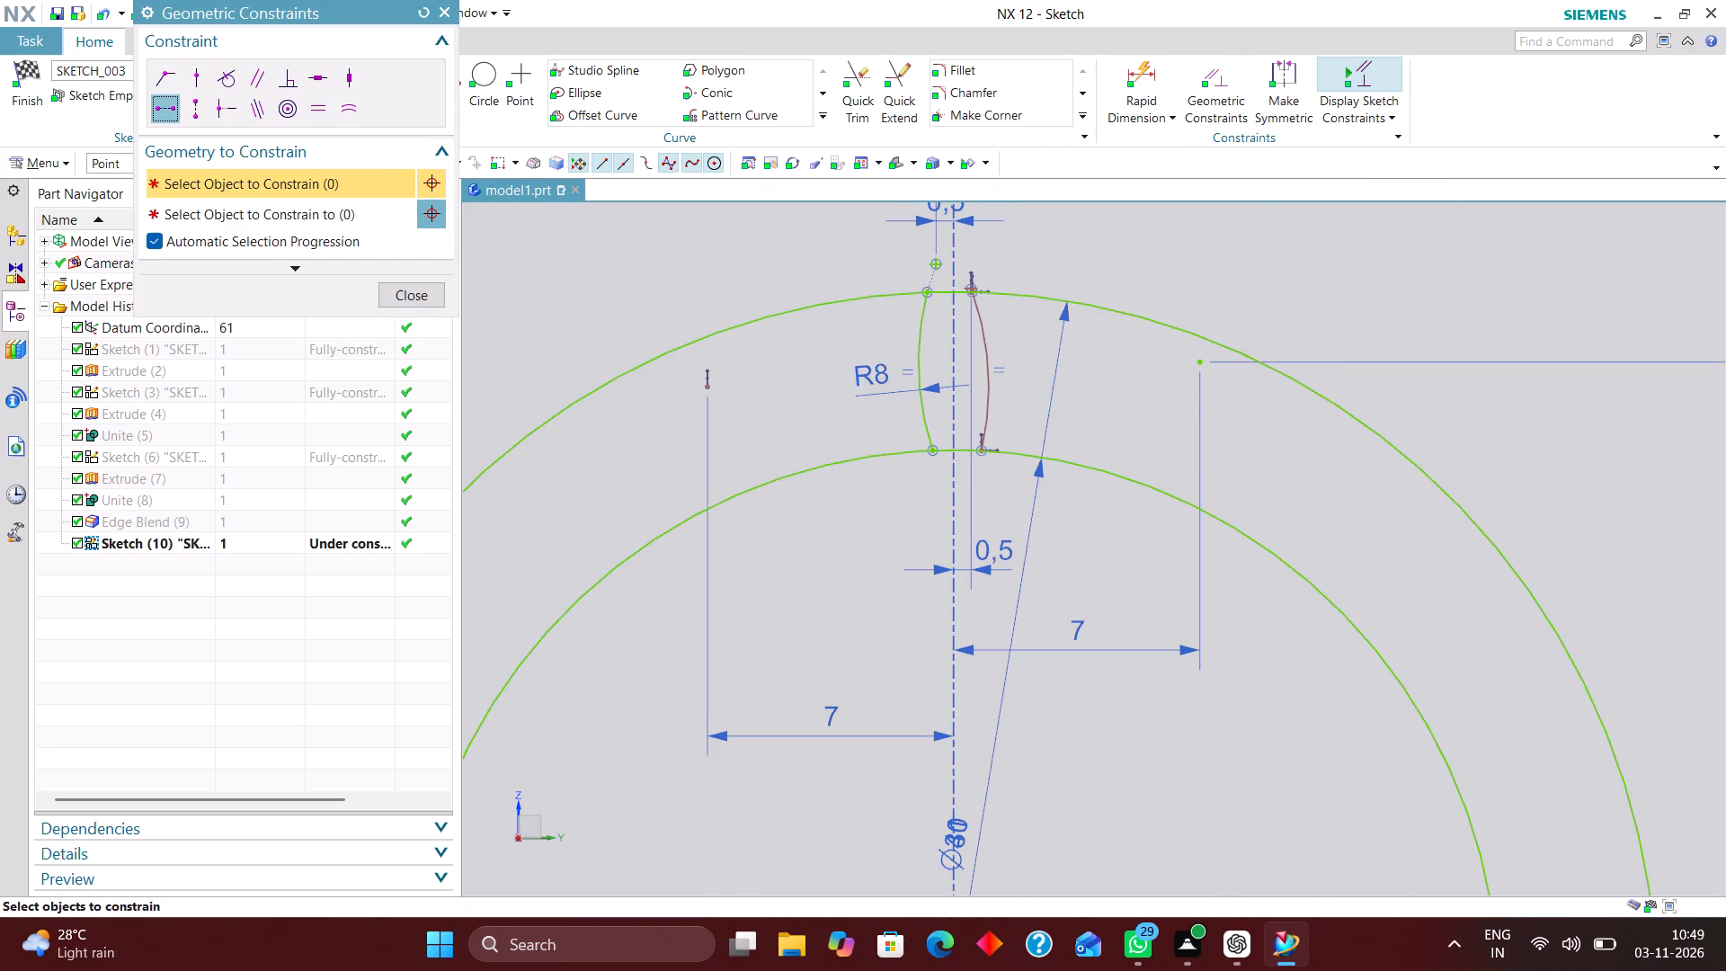
click(1199, 360)
click(710, 387)
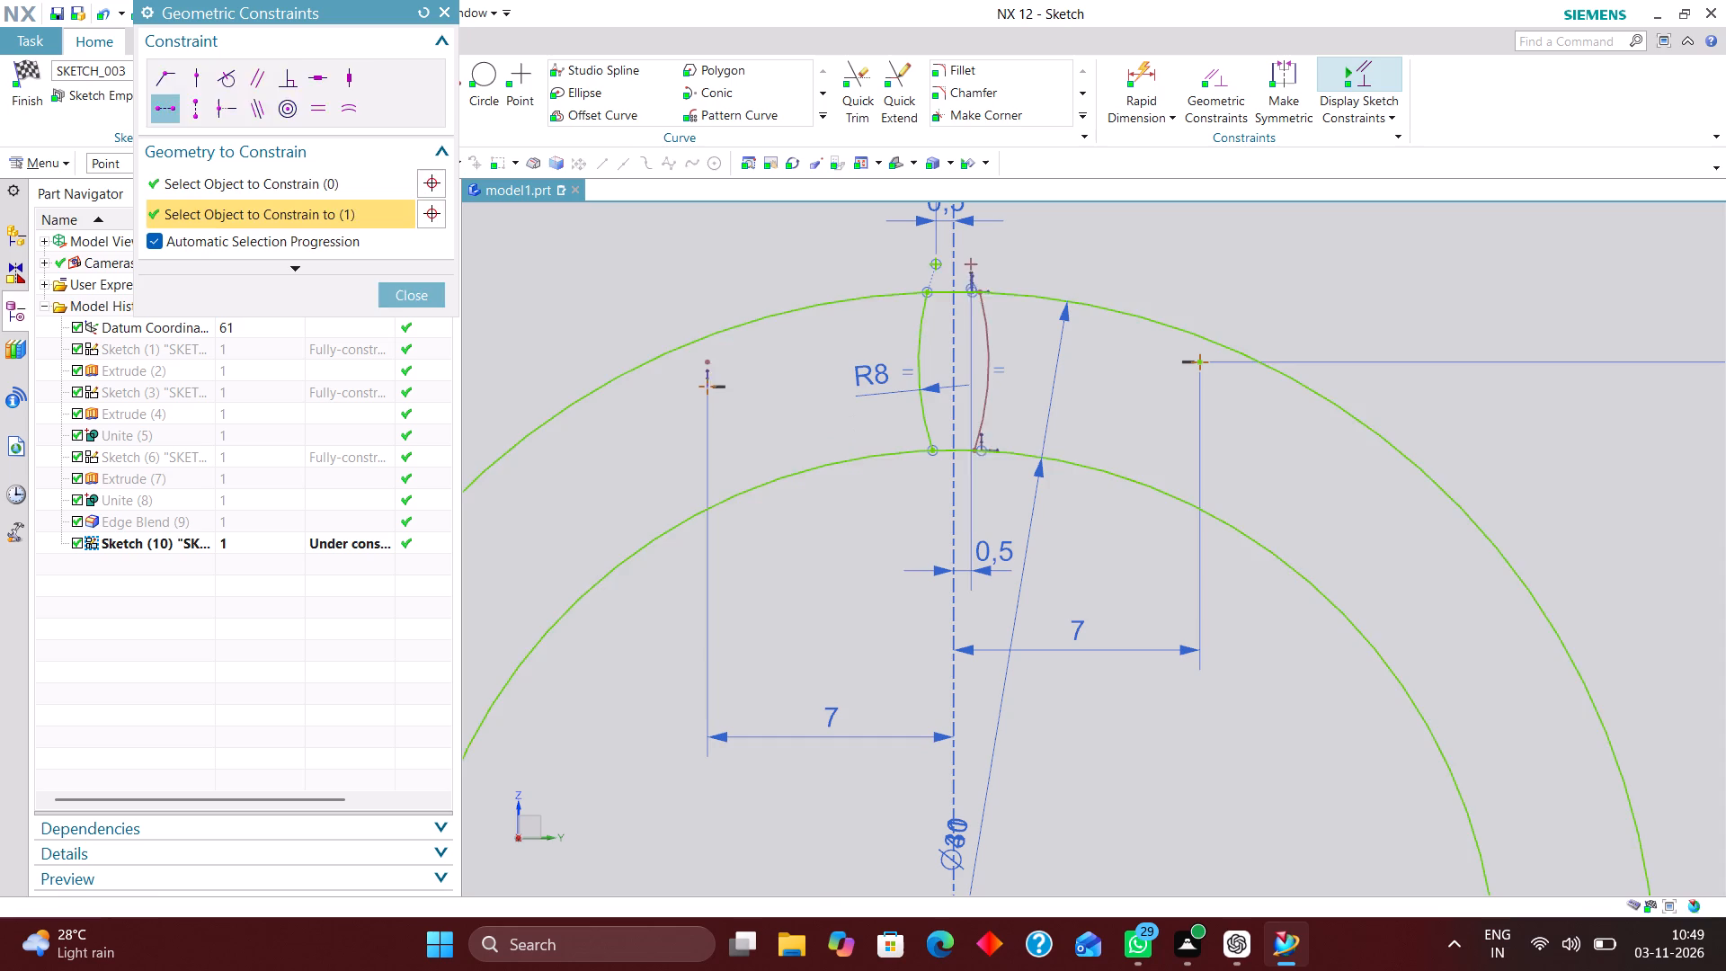
click(425, 292)
Set the left flank arc's radius to 6 mm.
scroll(1000, 419, up, 2)
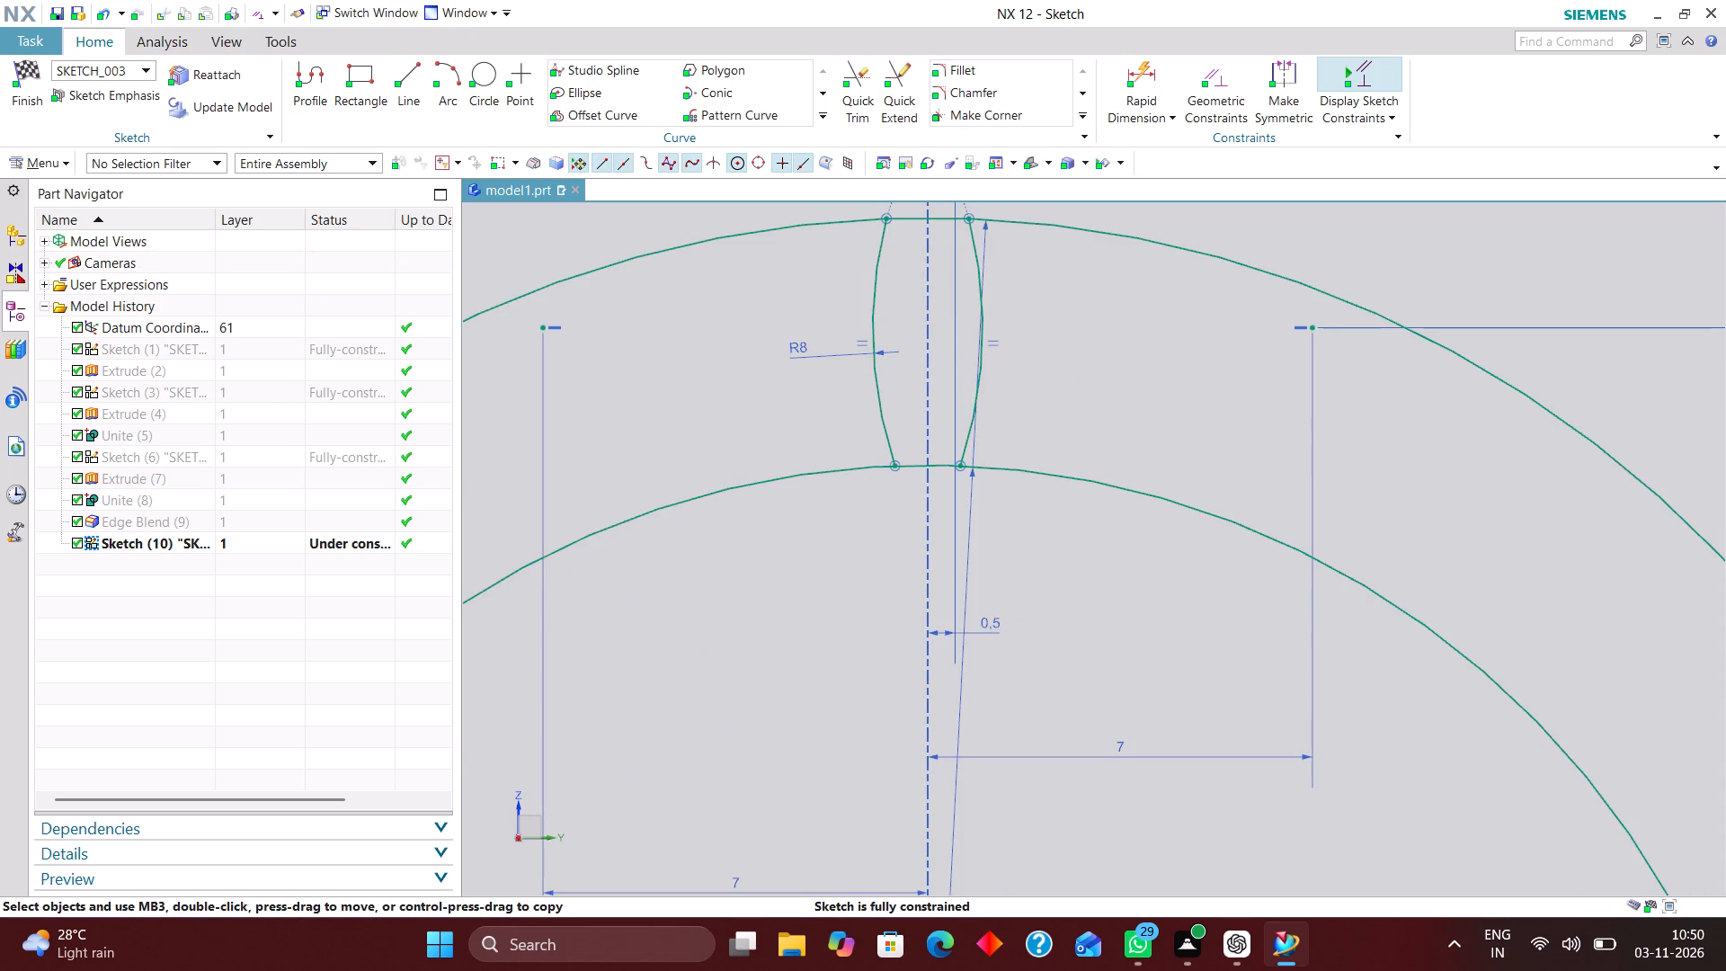
double_click(799, 353)
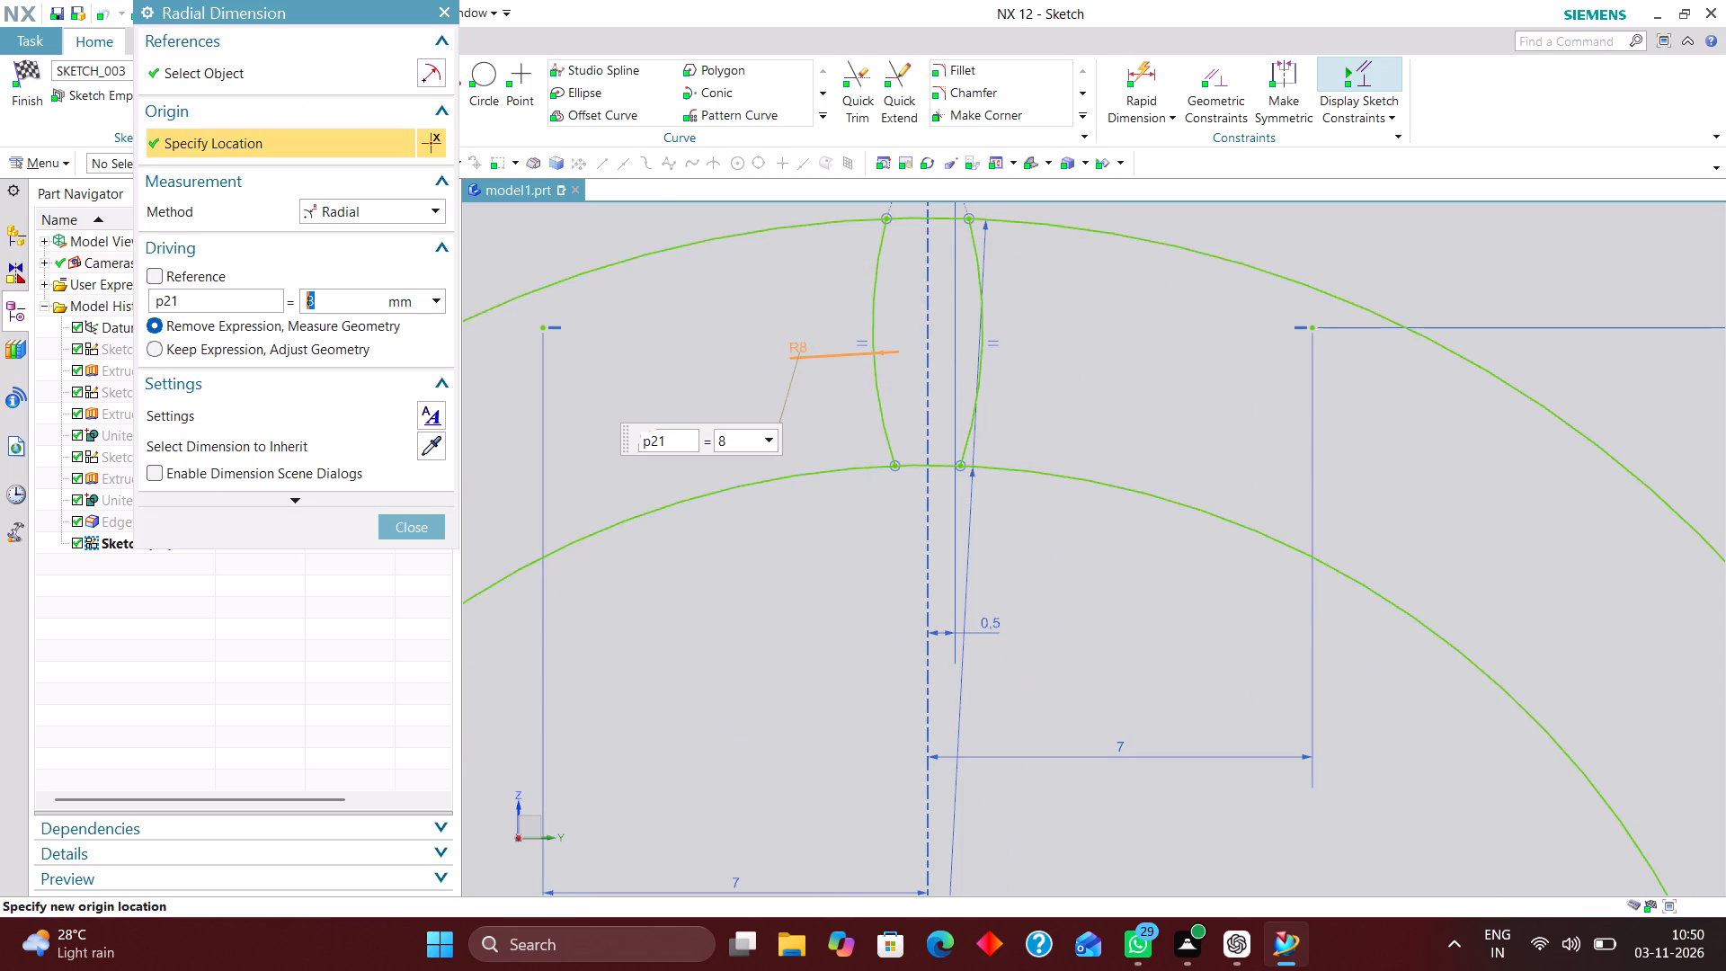
drag(736, 439, 619, 436)
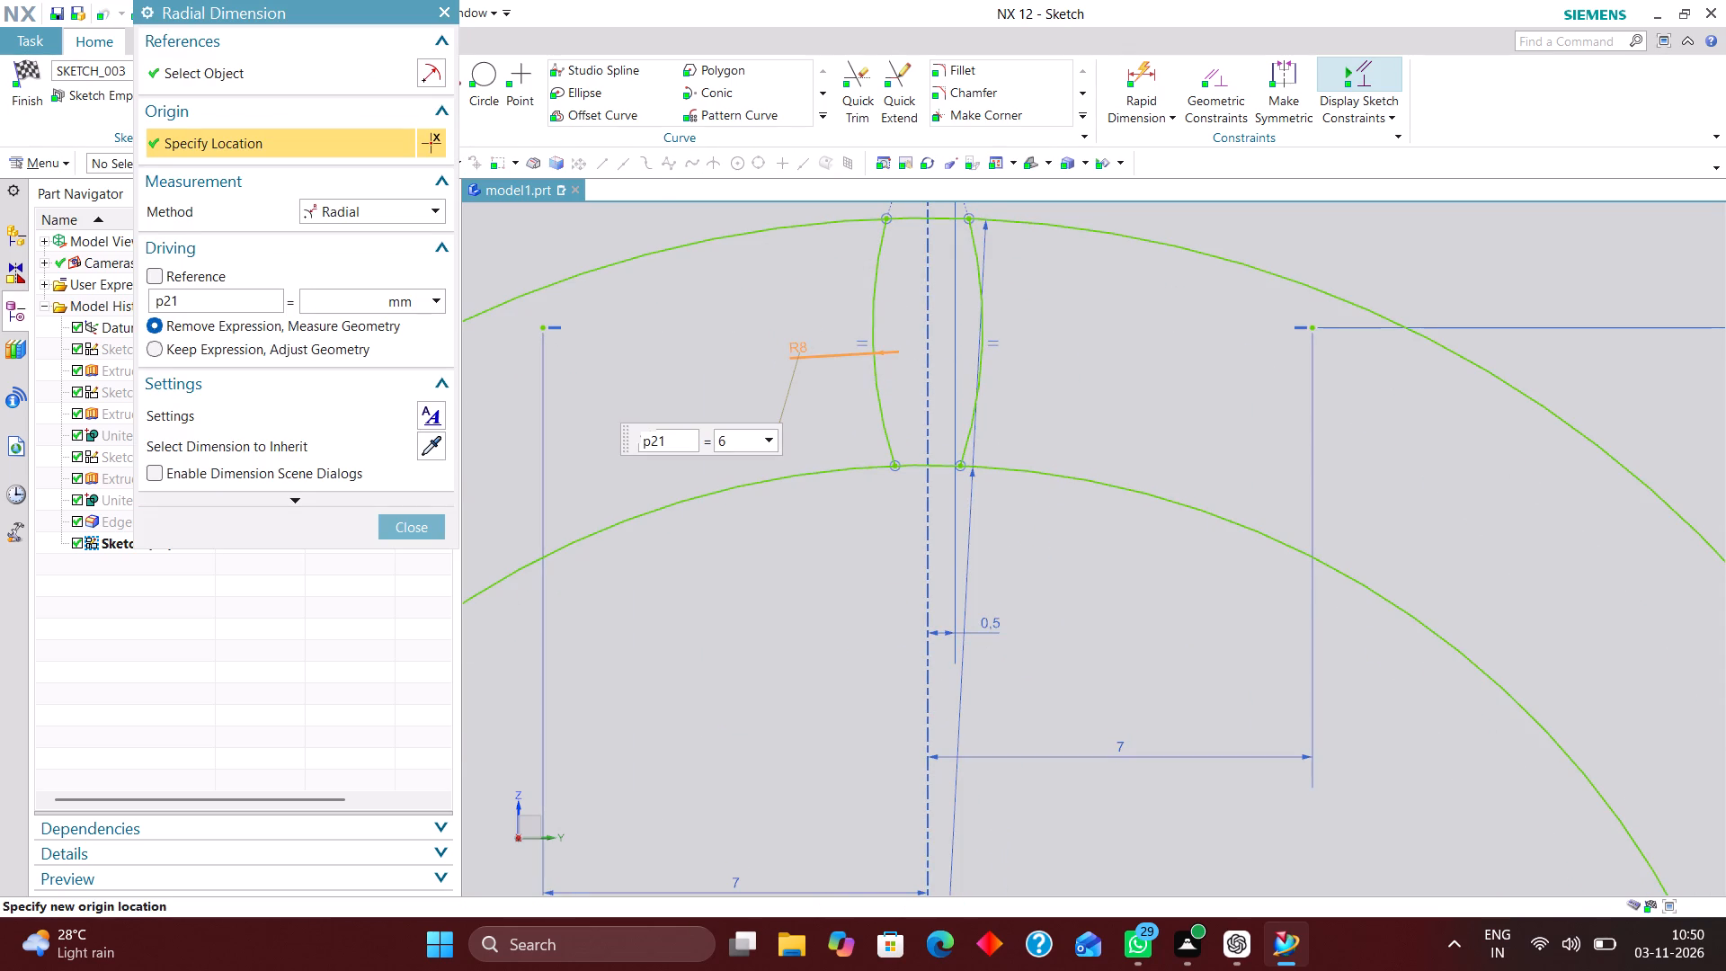
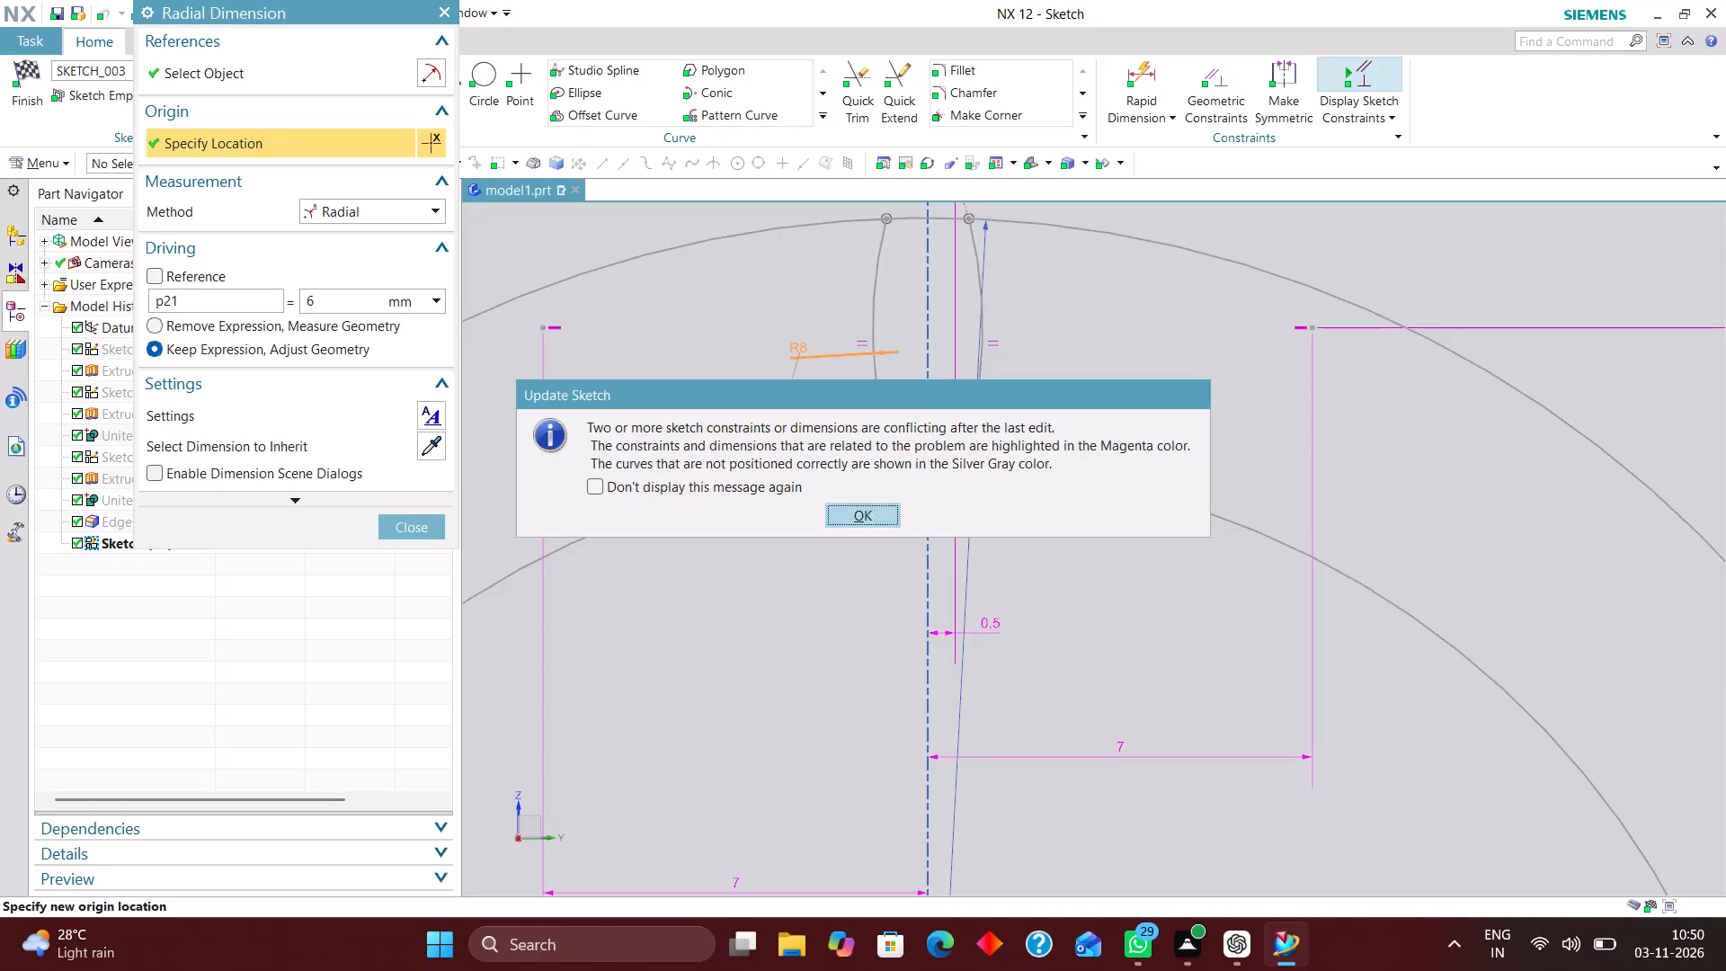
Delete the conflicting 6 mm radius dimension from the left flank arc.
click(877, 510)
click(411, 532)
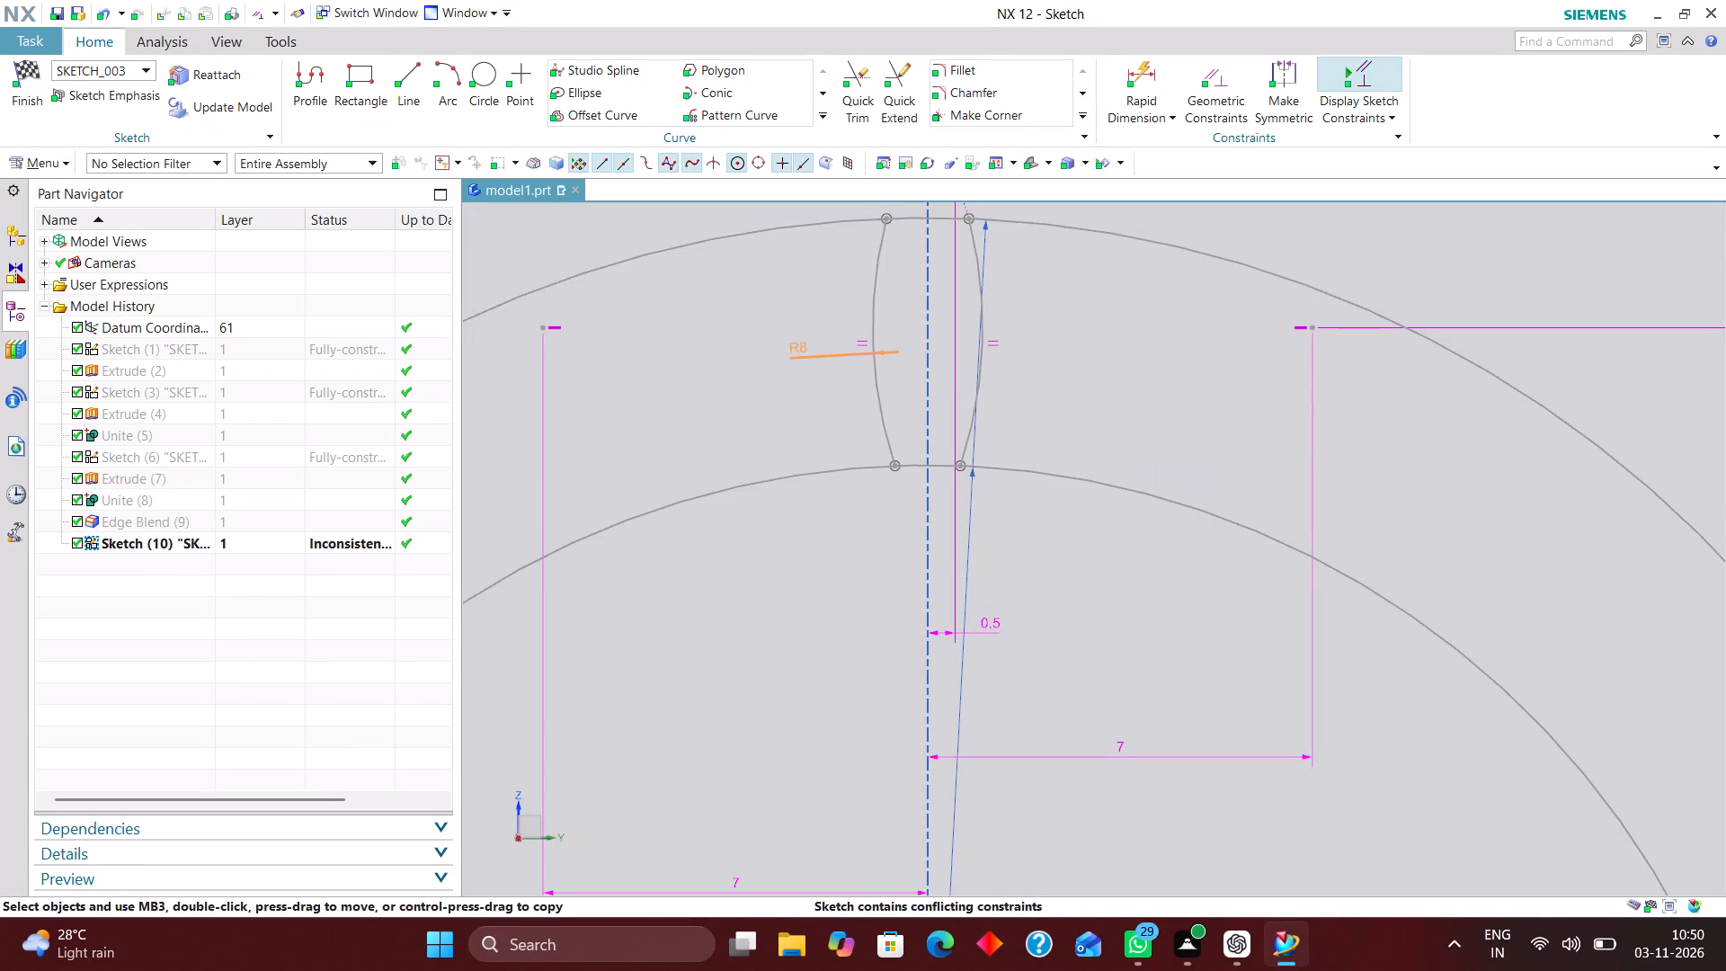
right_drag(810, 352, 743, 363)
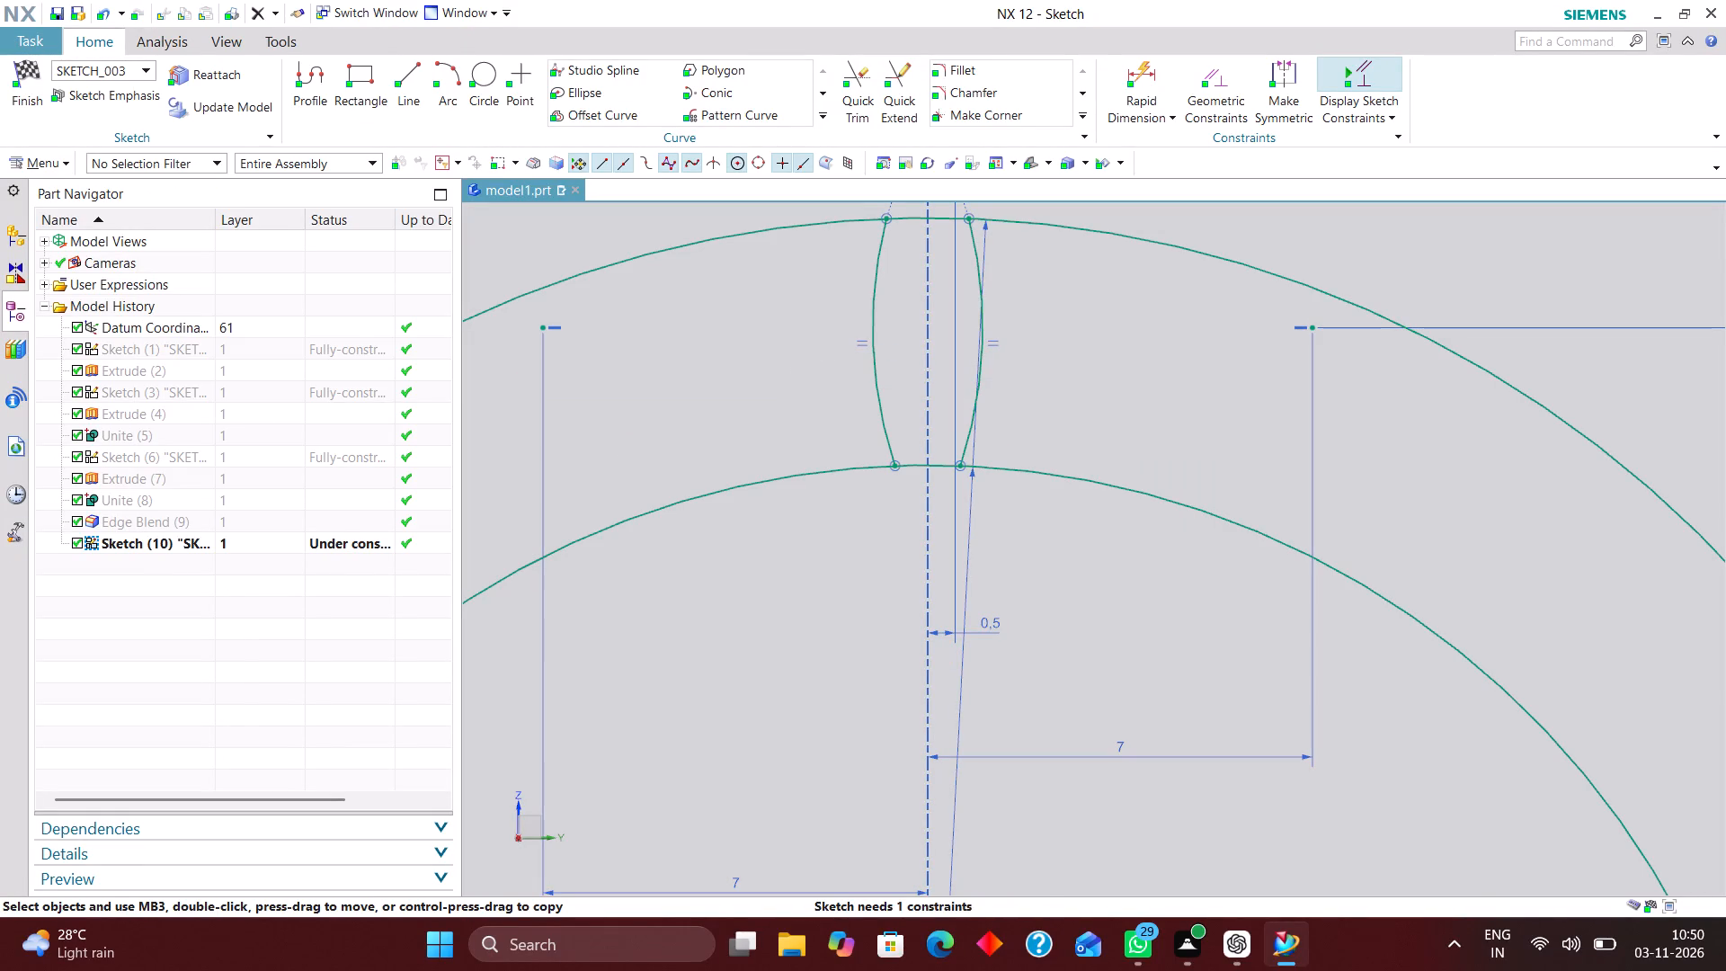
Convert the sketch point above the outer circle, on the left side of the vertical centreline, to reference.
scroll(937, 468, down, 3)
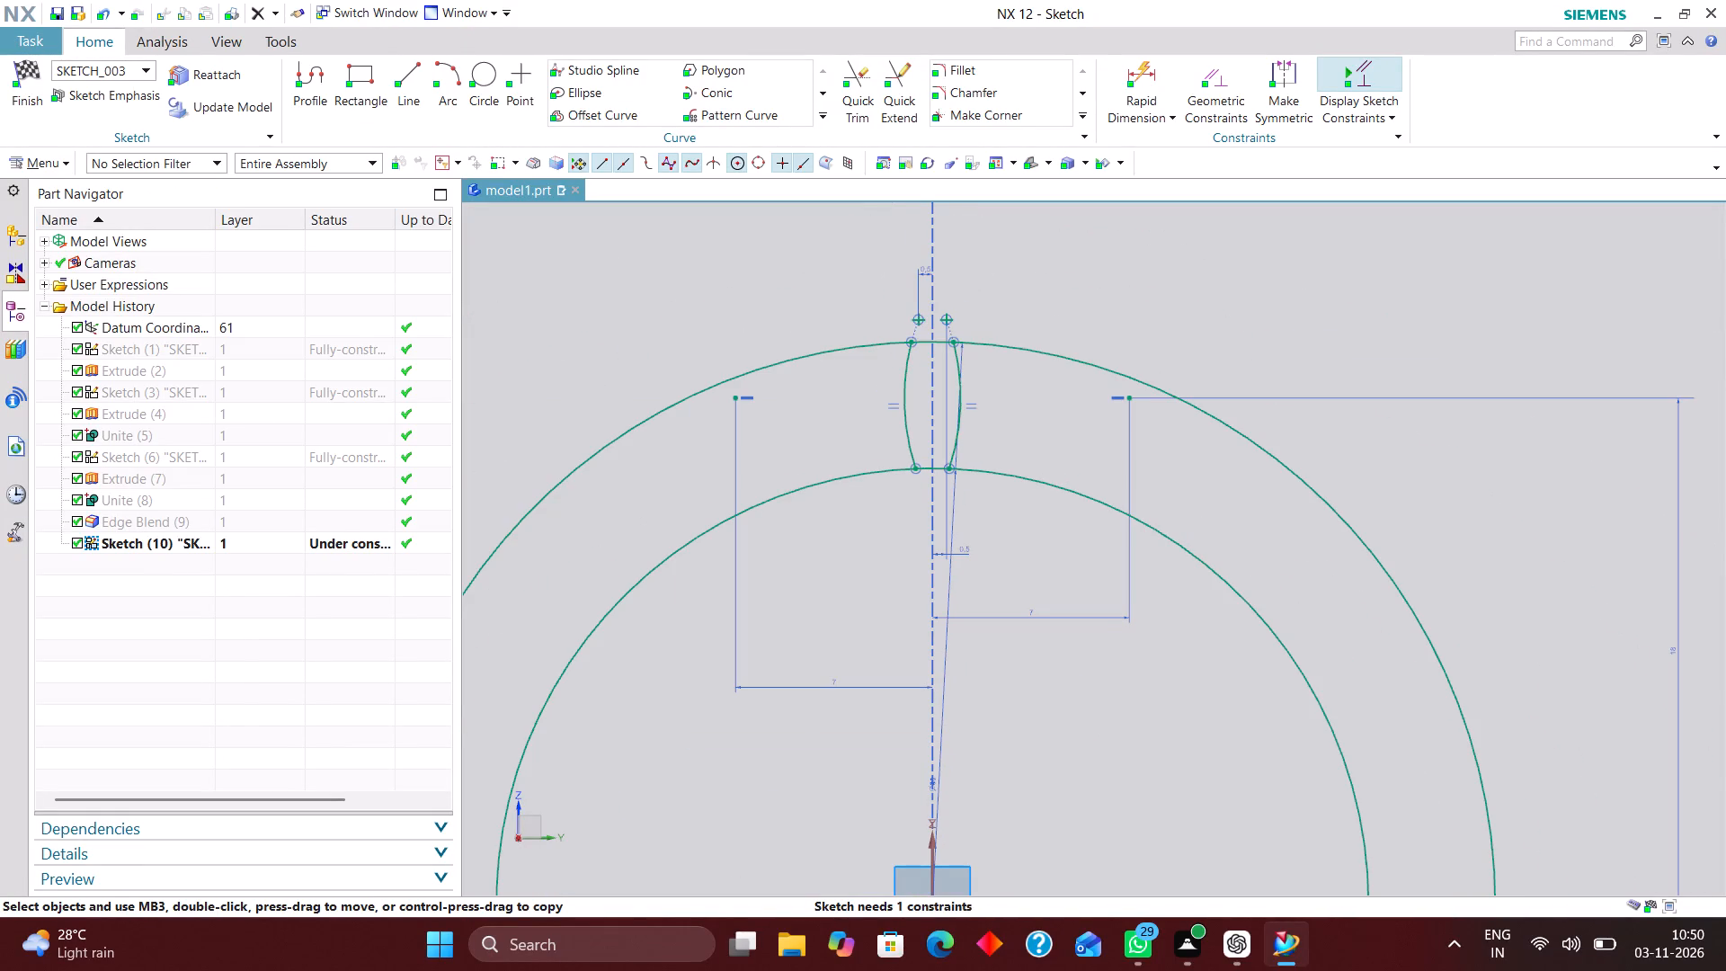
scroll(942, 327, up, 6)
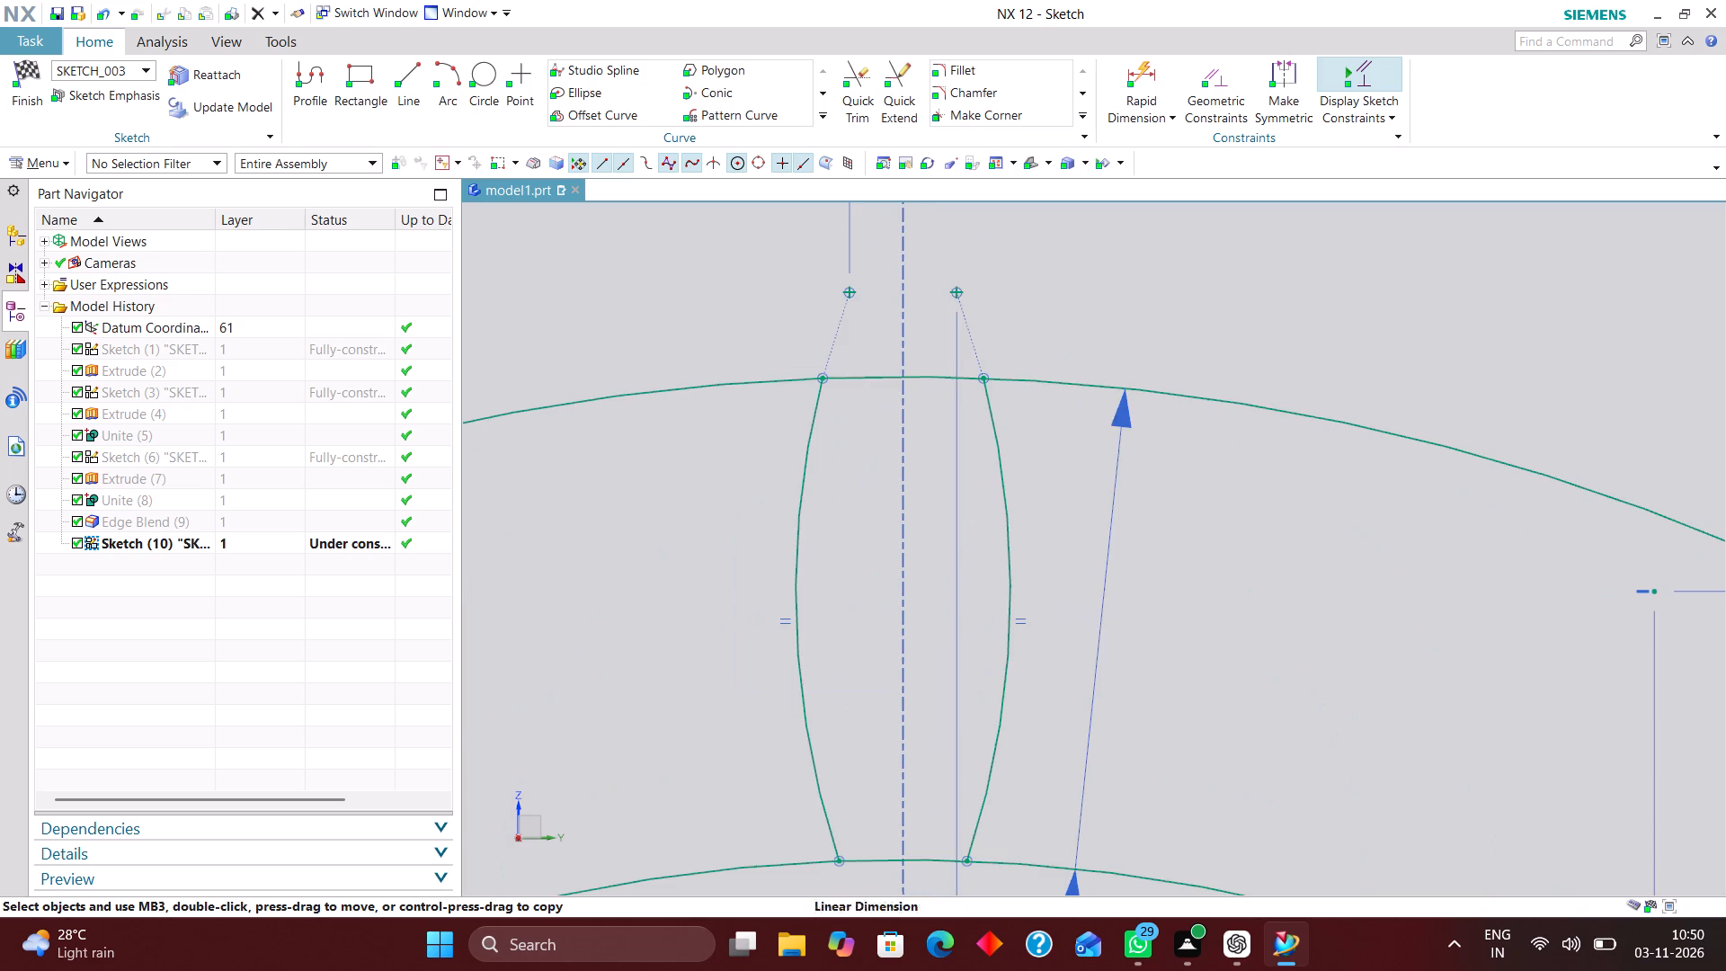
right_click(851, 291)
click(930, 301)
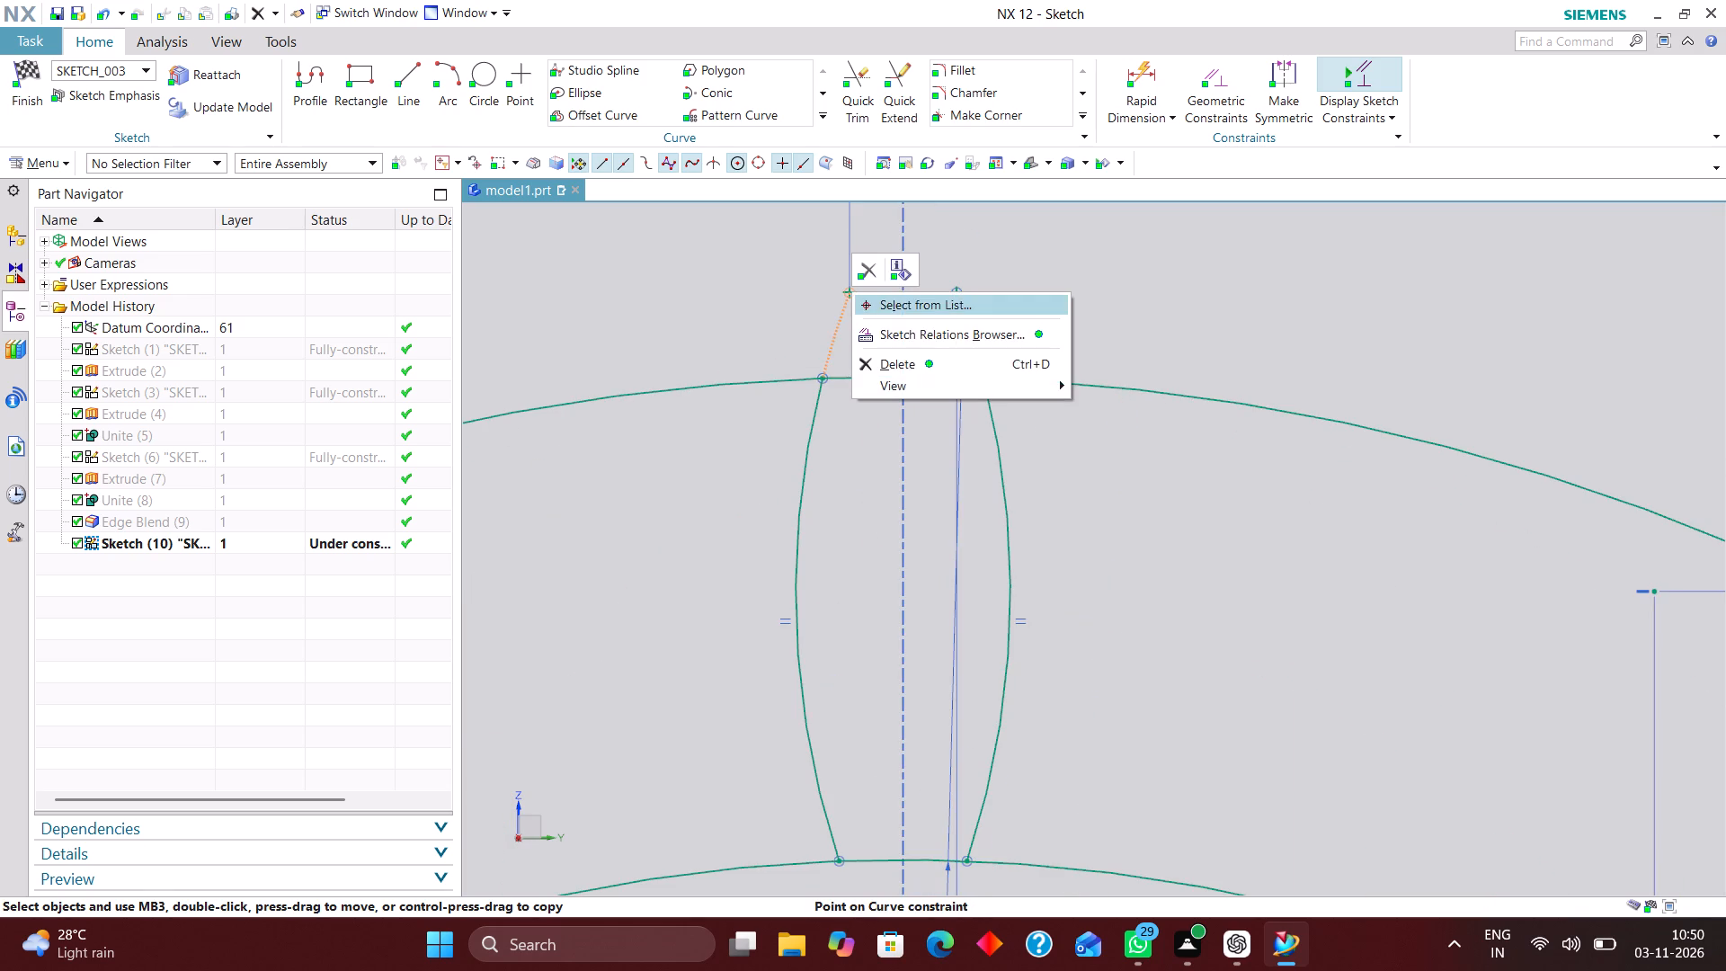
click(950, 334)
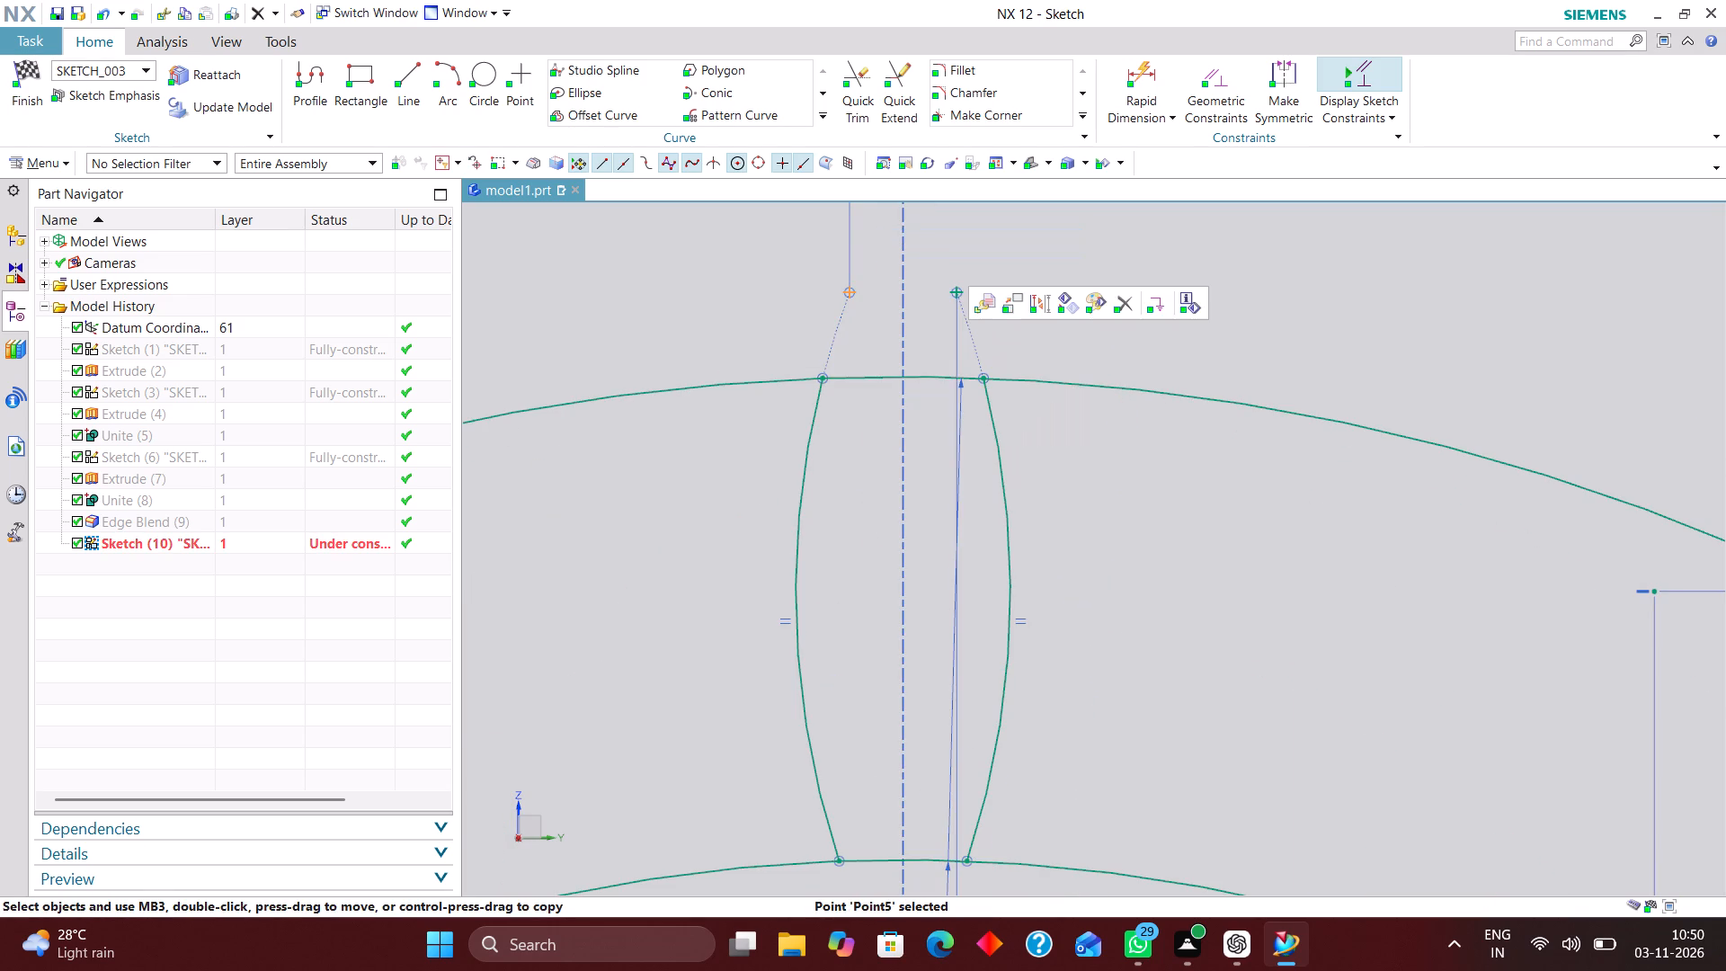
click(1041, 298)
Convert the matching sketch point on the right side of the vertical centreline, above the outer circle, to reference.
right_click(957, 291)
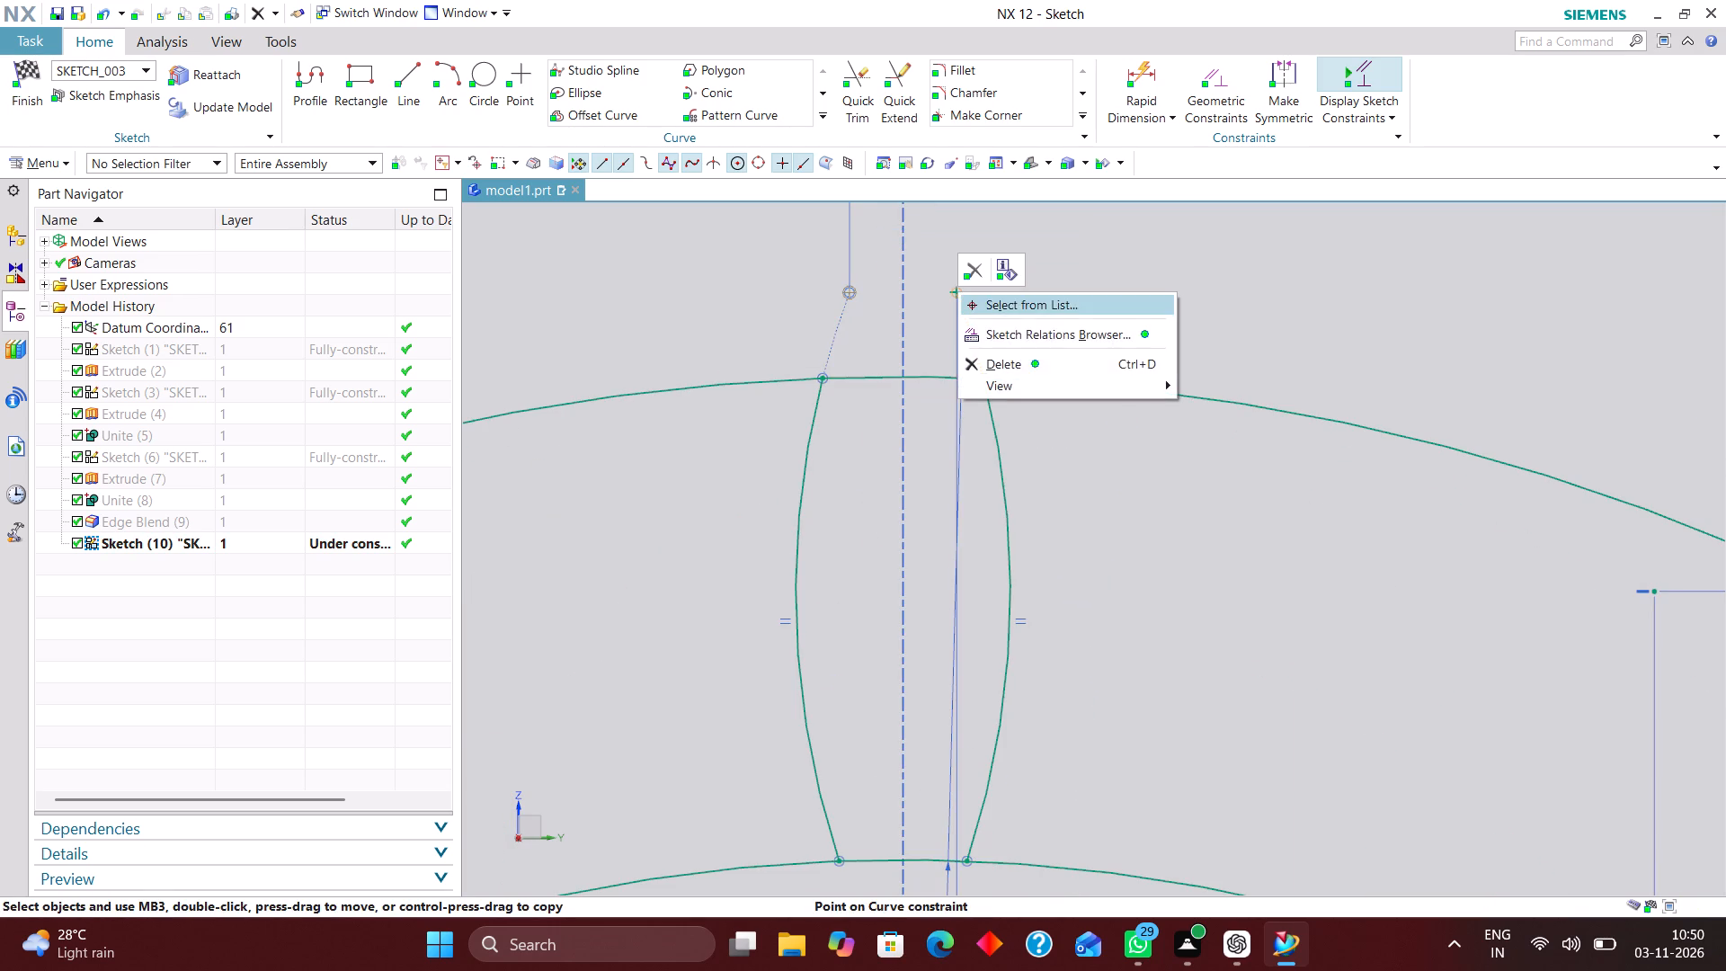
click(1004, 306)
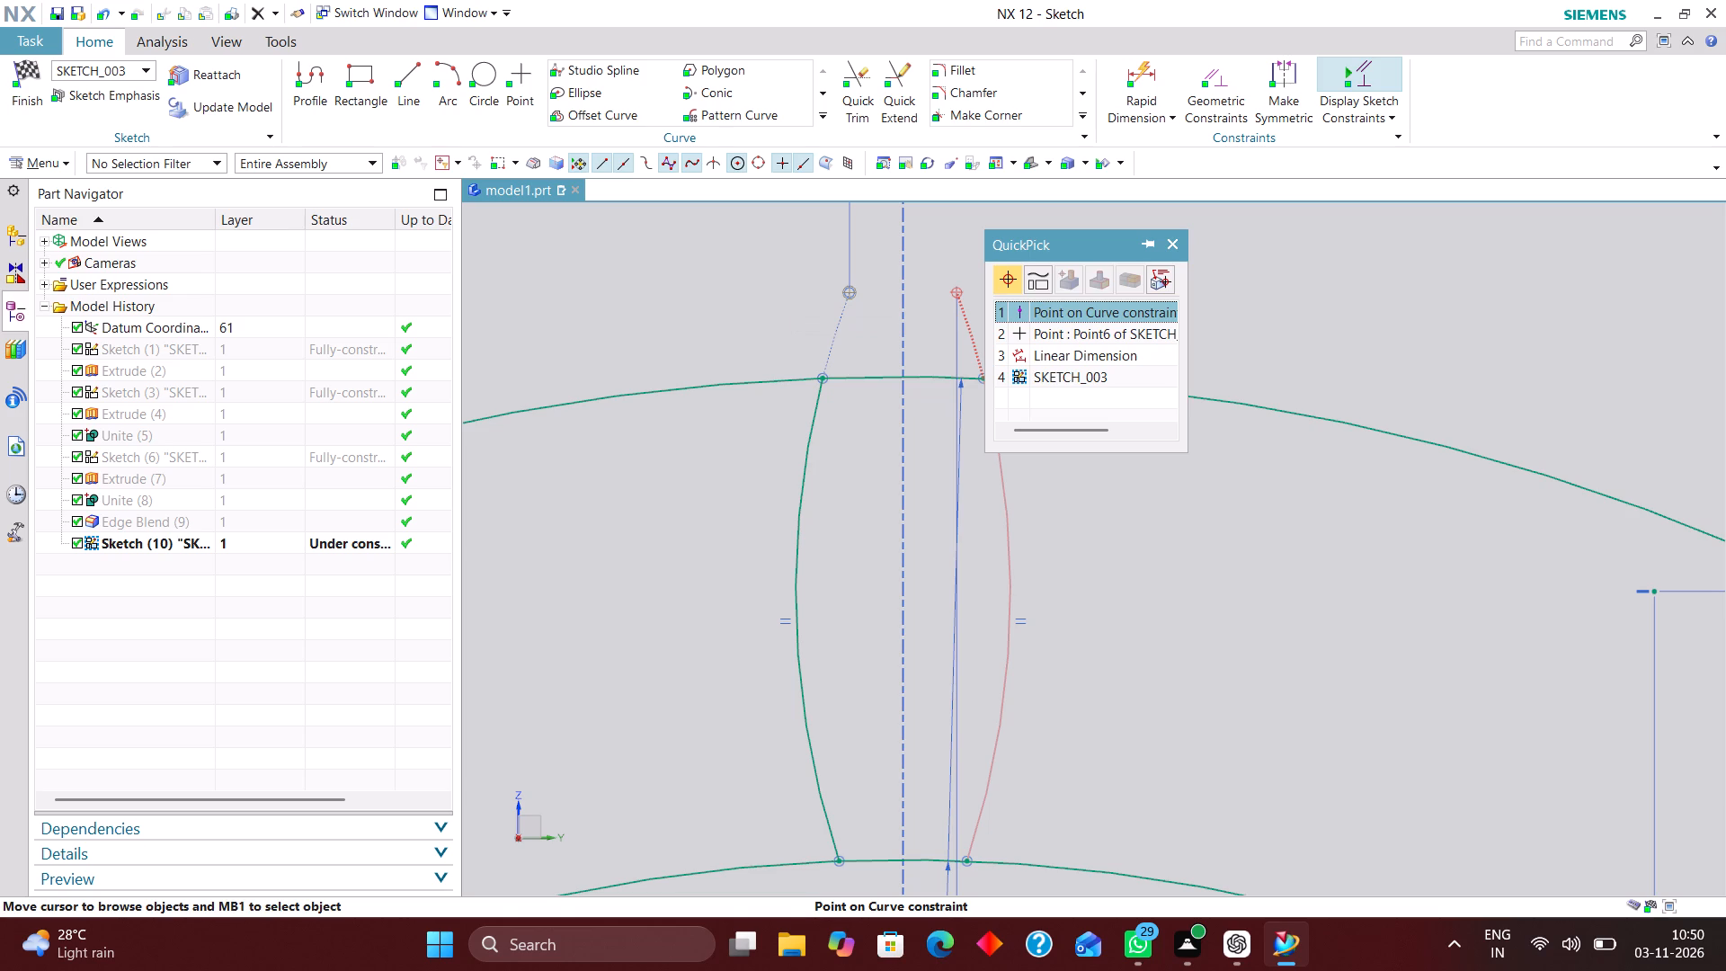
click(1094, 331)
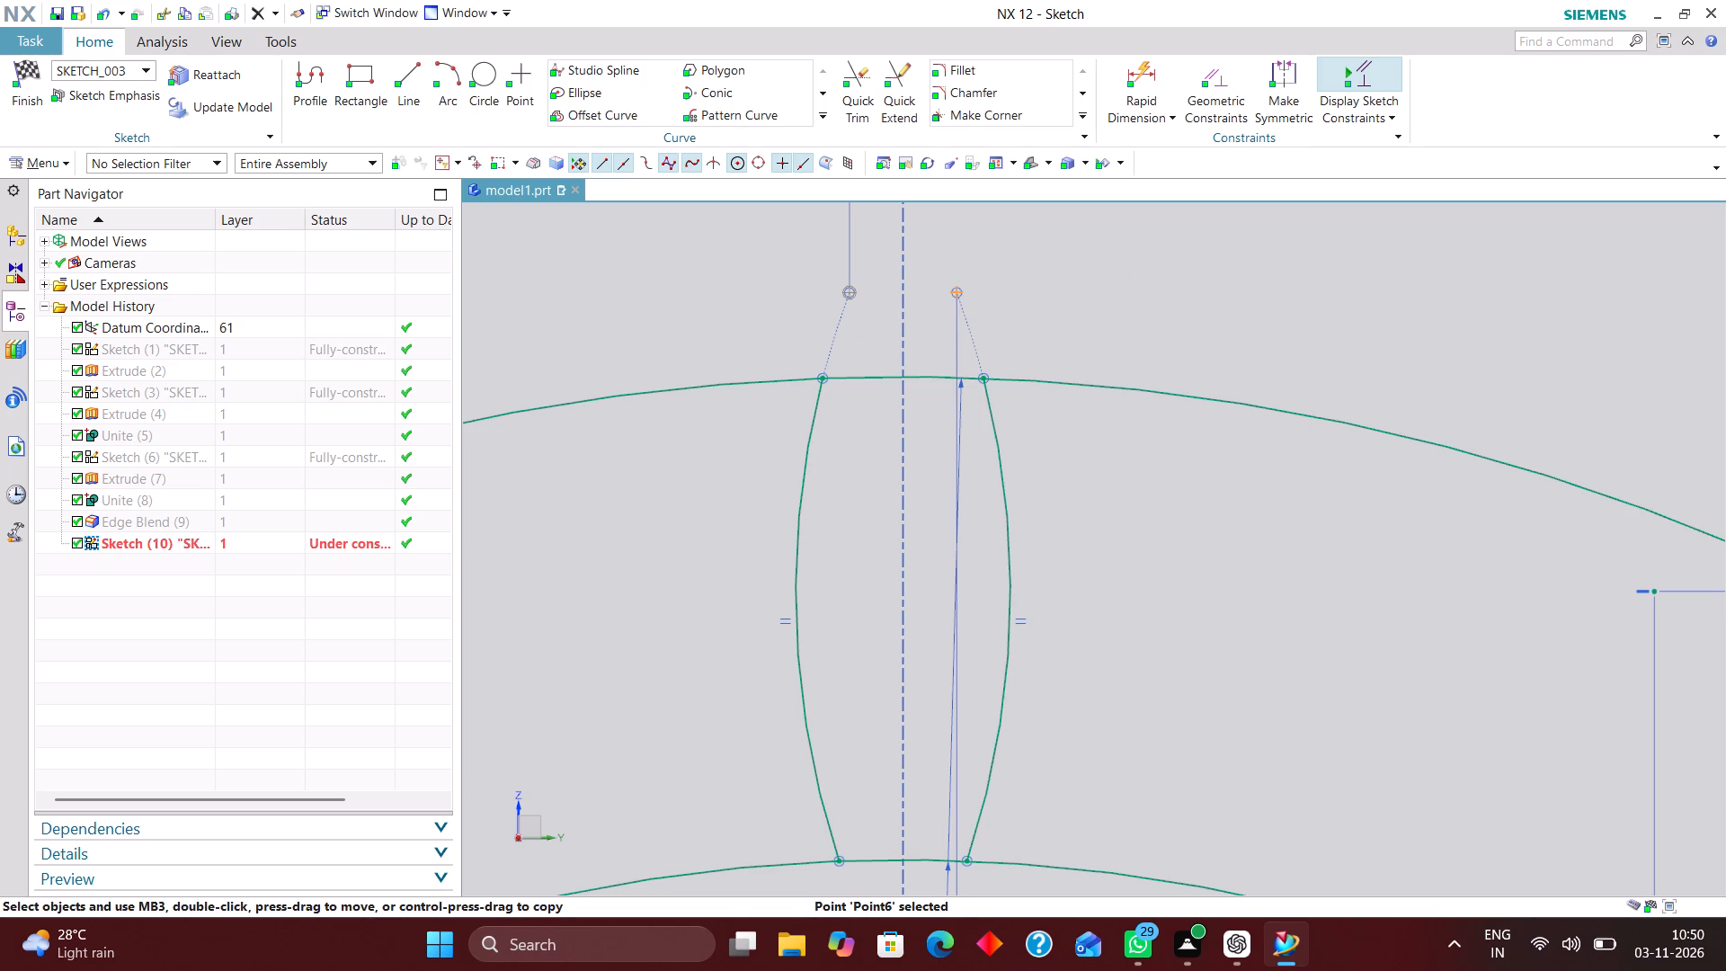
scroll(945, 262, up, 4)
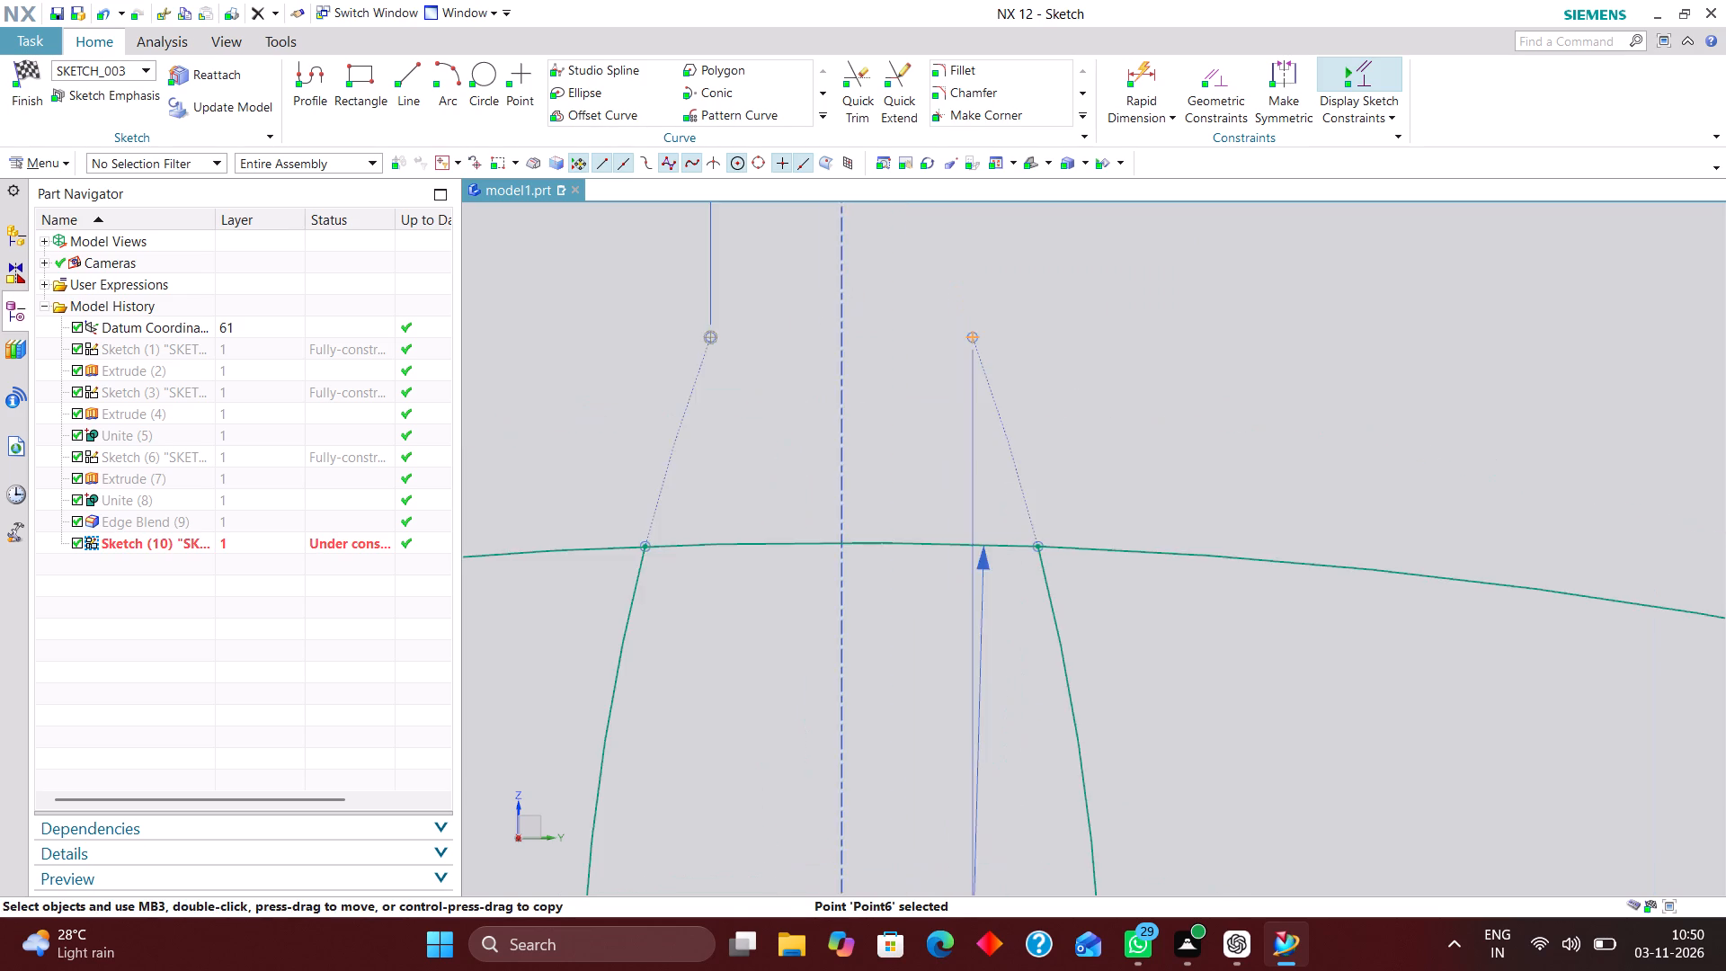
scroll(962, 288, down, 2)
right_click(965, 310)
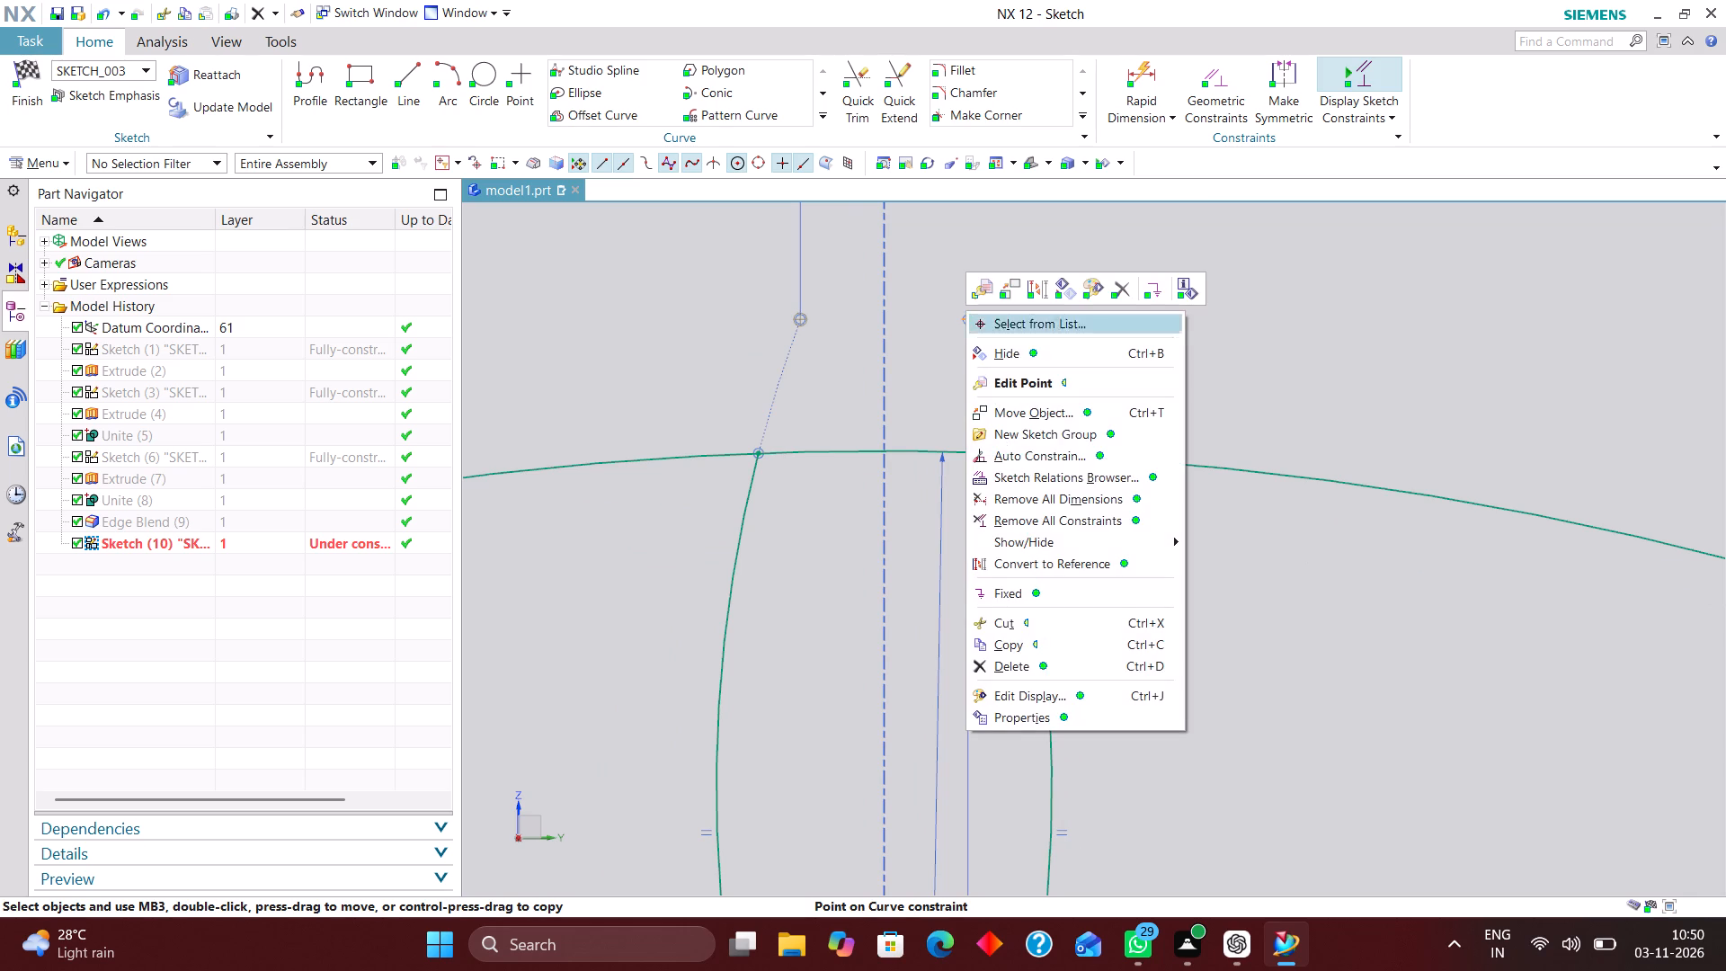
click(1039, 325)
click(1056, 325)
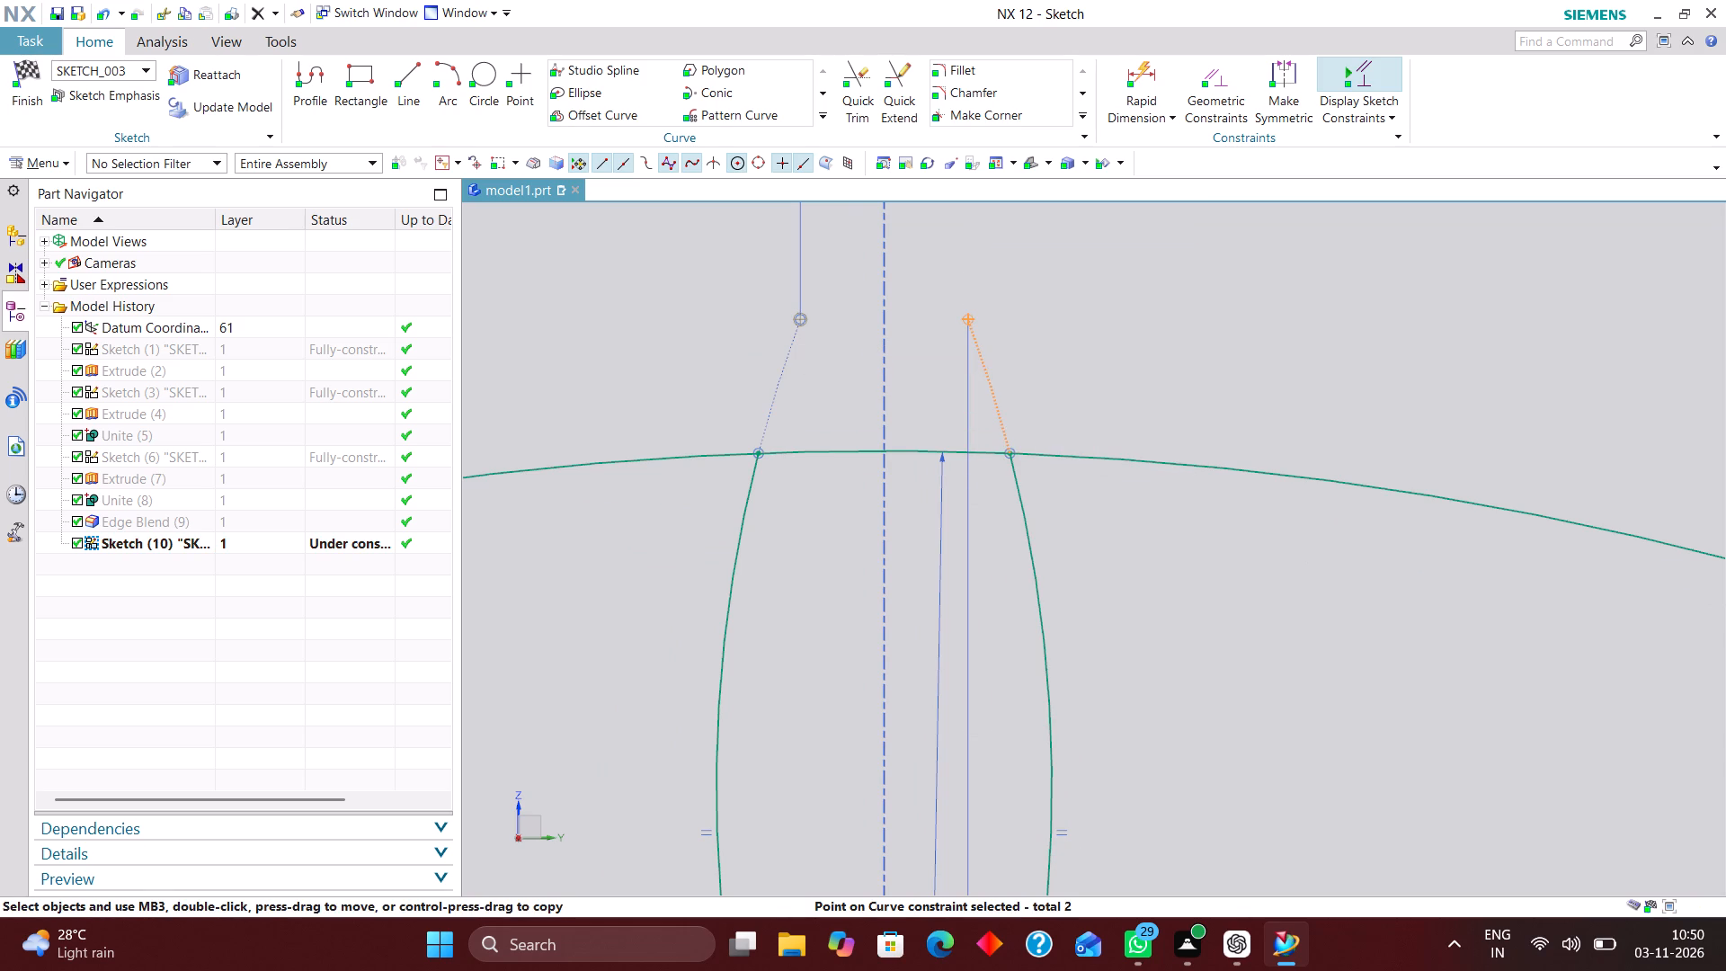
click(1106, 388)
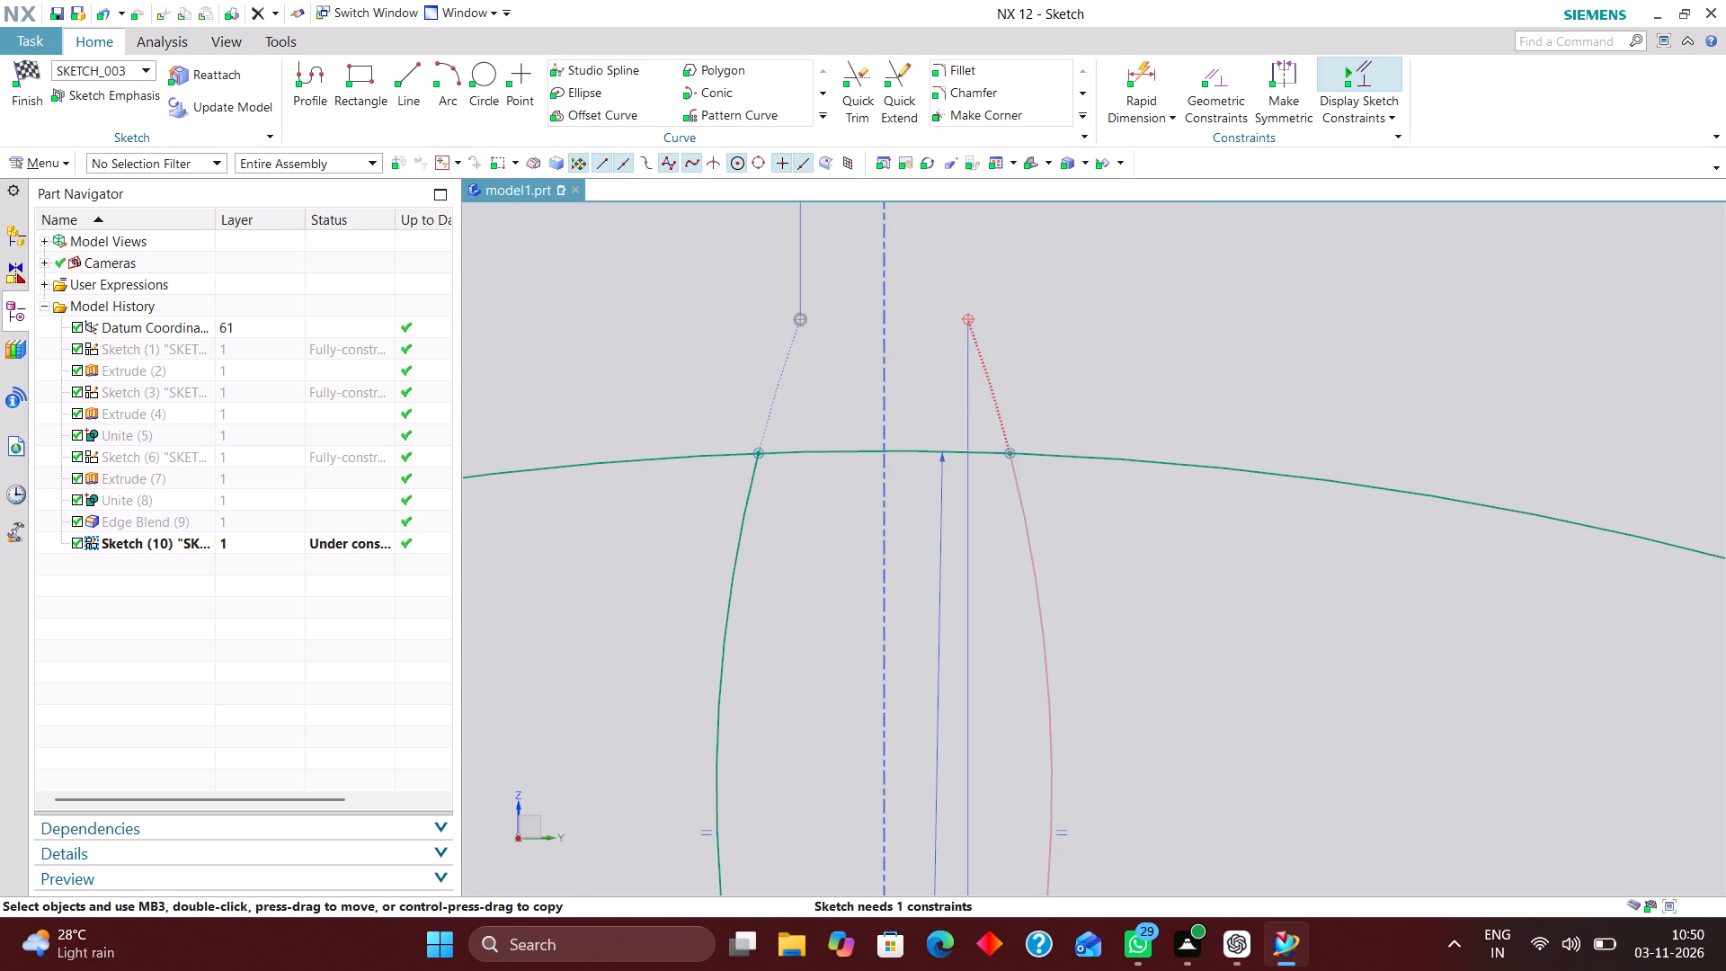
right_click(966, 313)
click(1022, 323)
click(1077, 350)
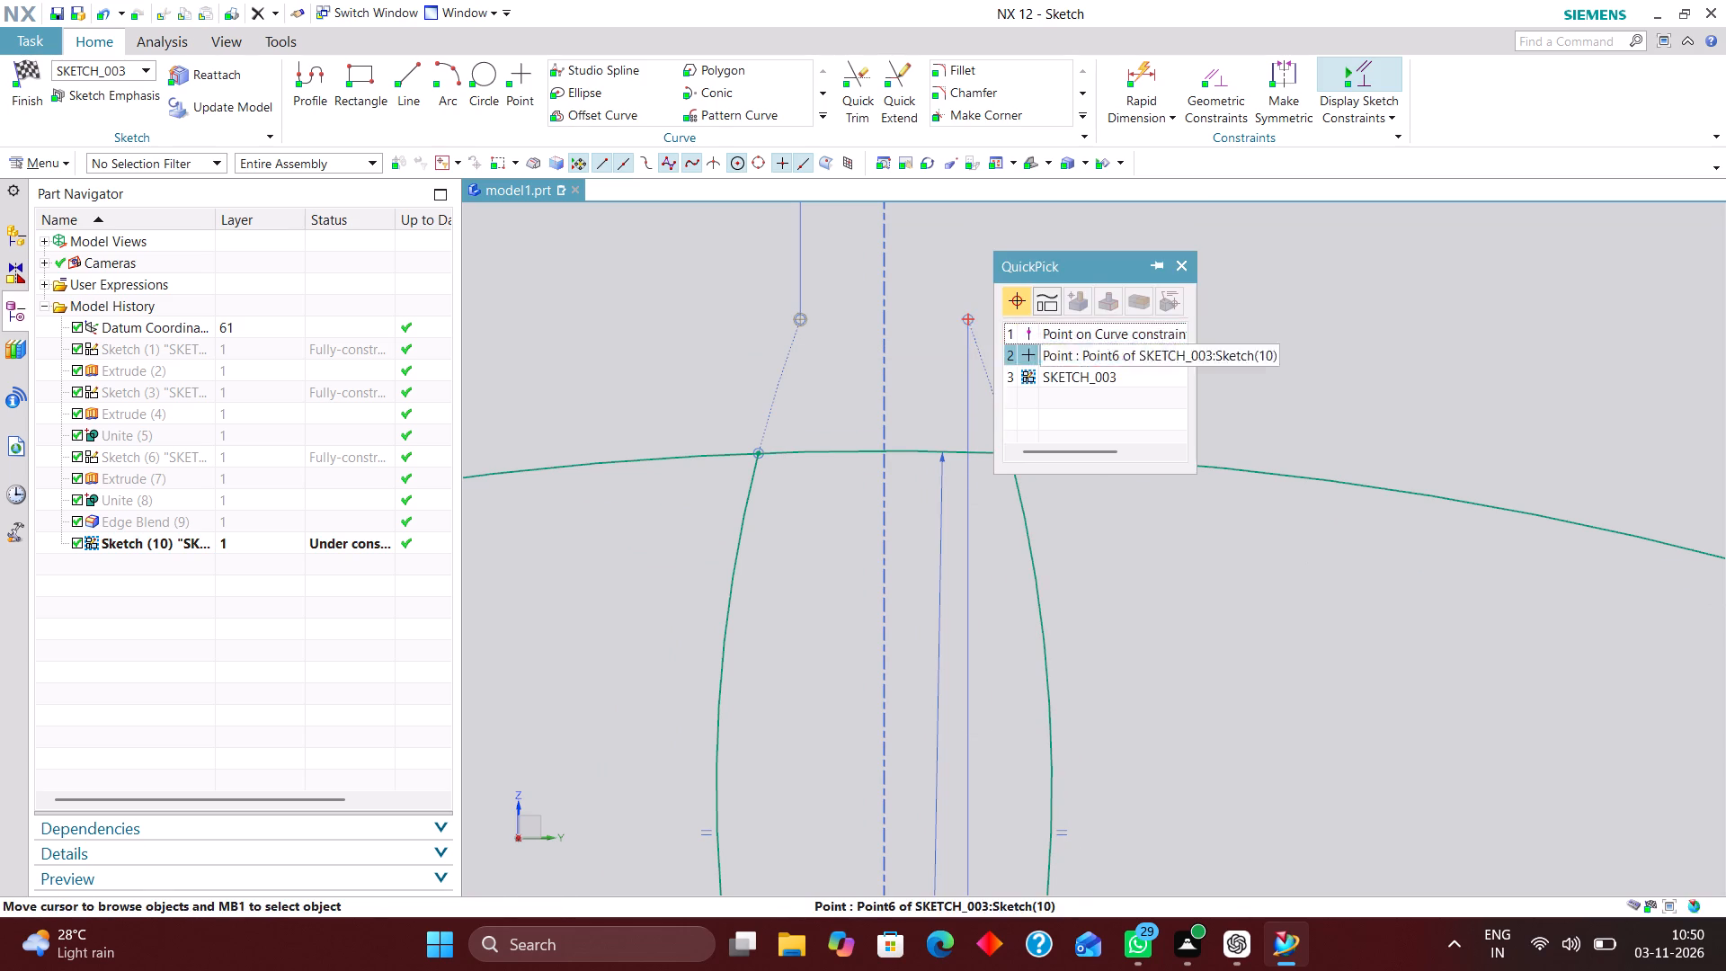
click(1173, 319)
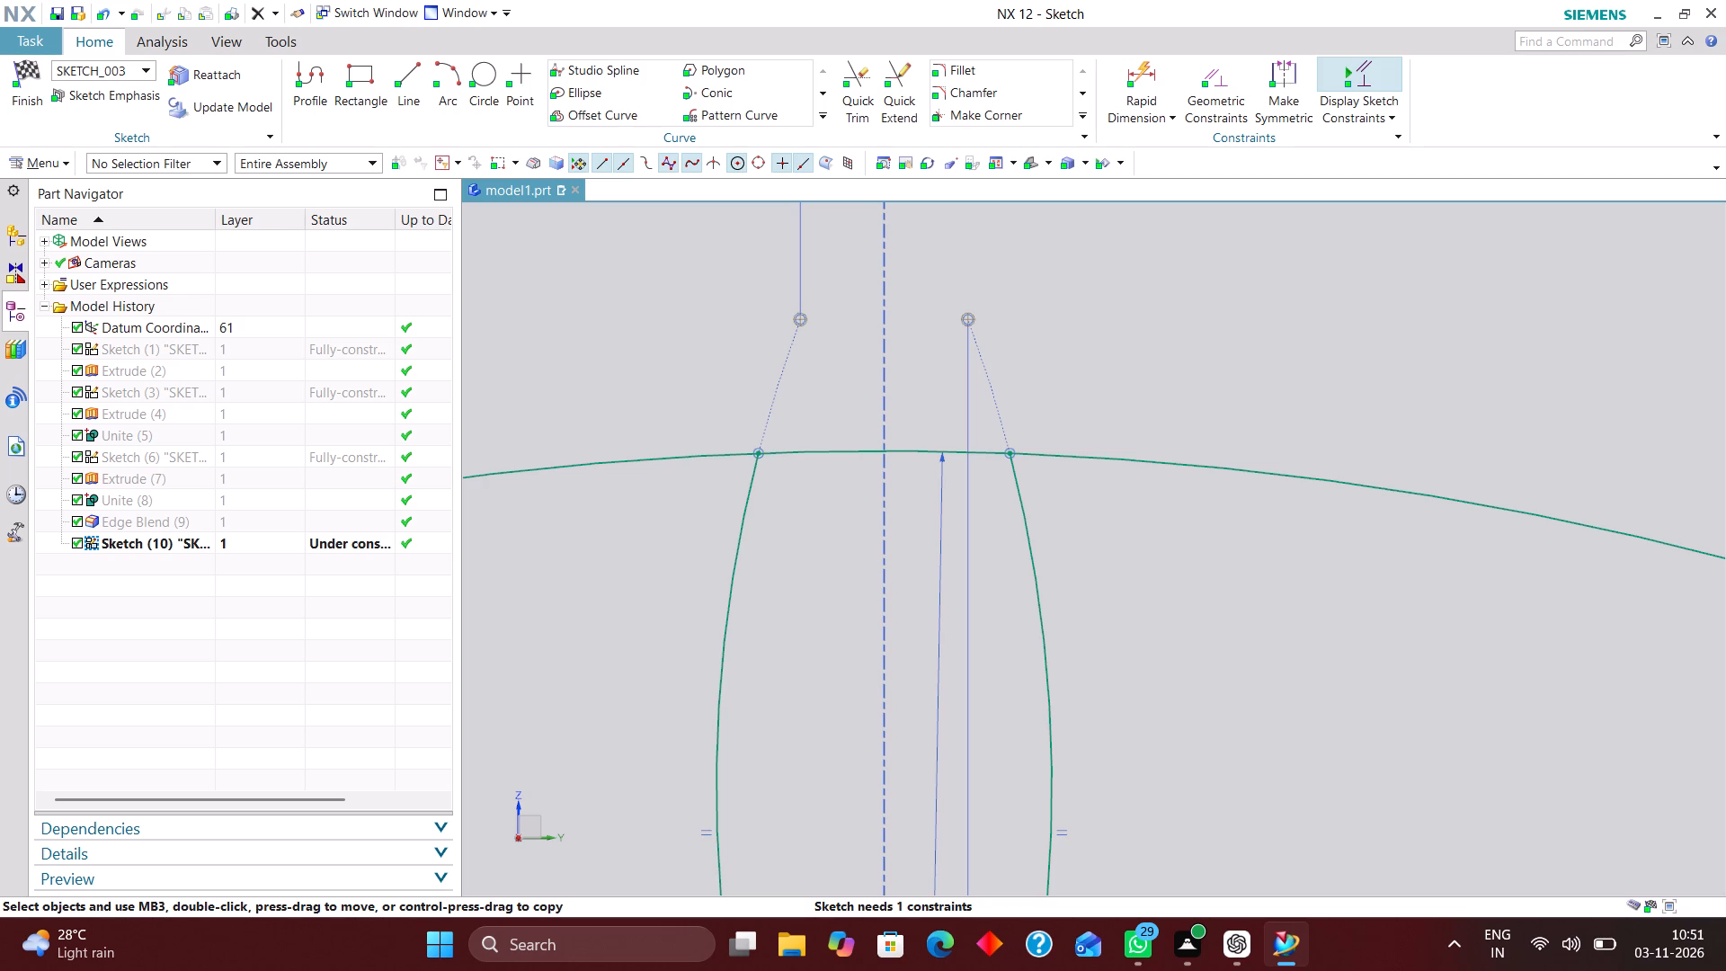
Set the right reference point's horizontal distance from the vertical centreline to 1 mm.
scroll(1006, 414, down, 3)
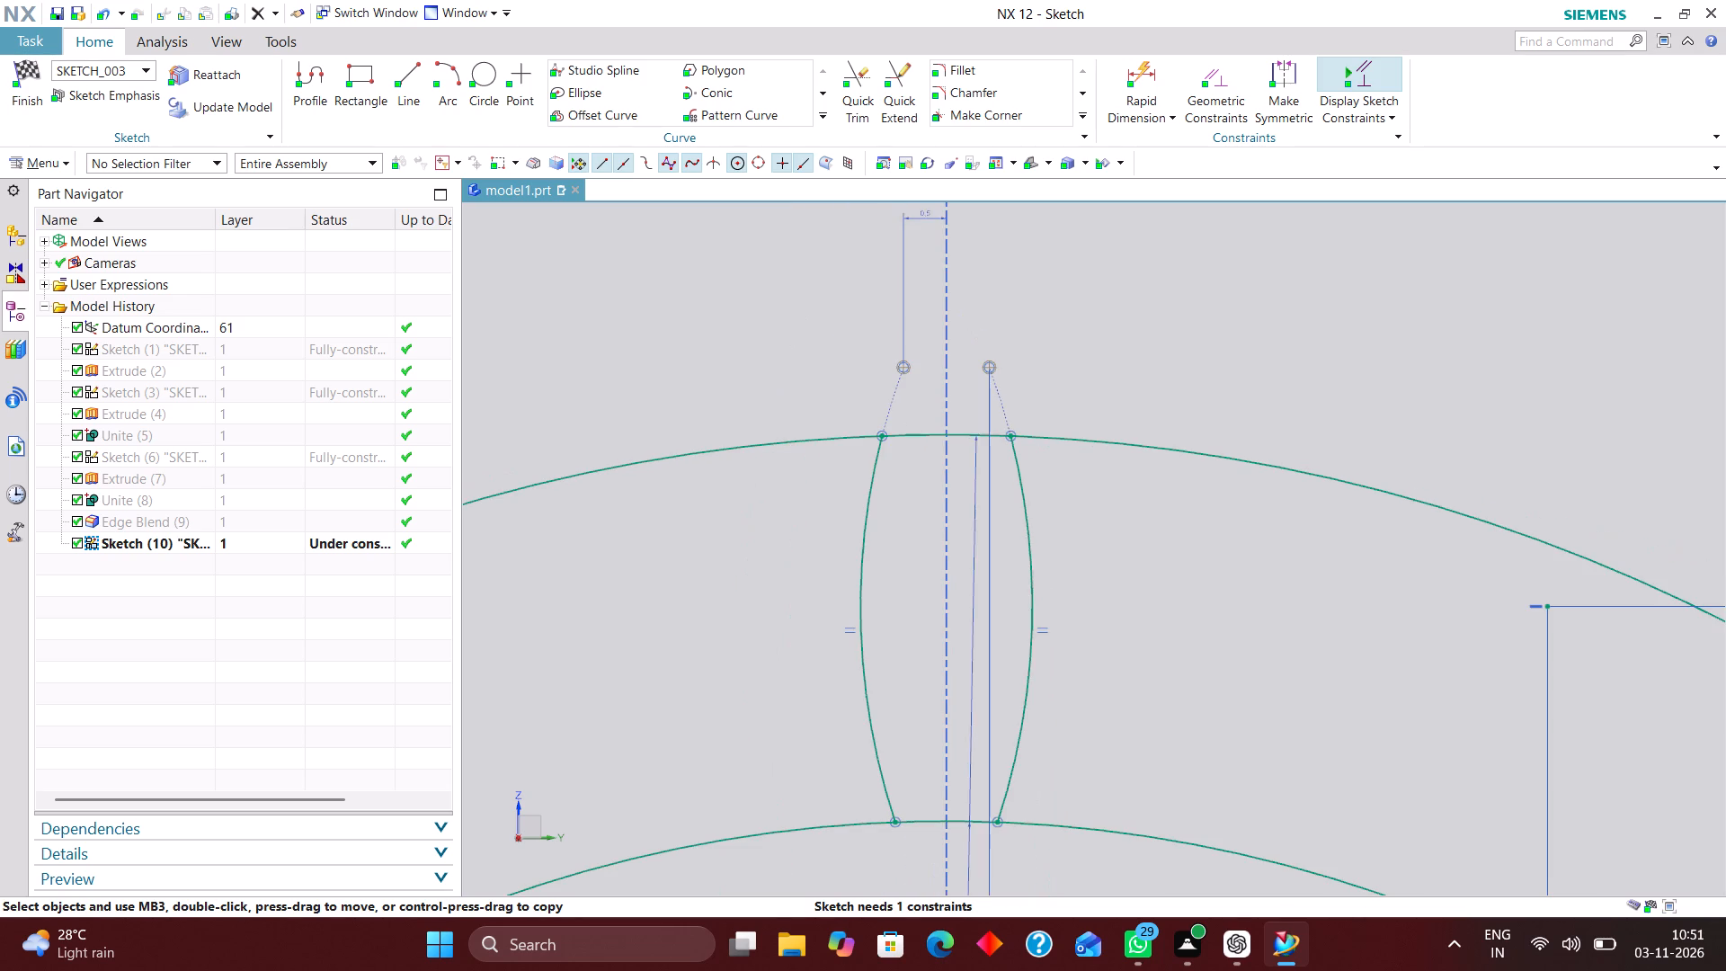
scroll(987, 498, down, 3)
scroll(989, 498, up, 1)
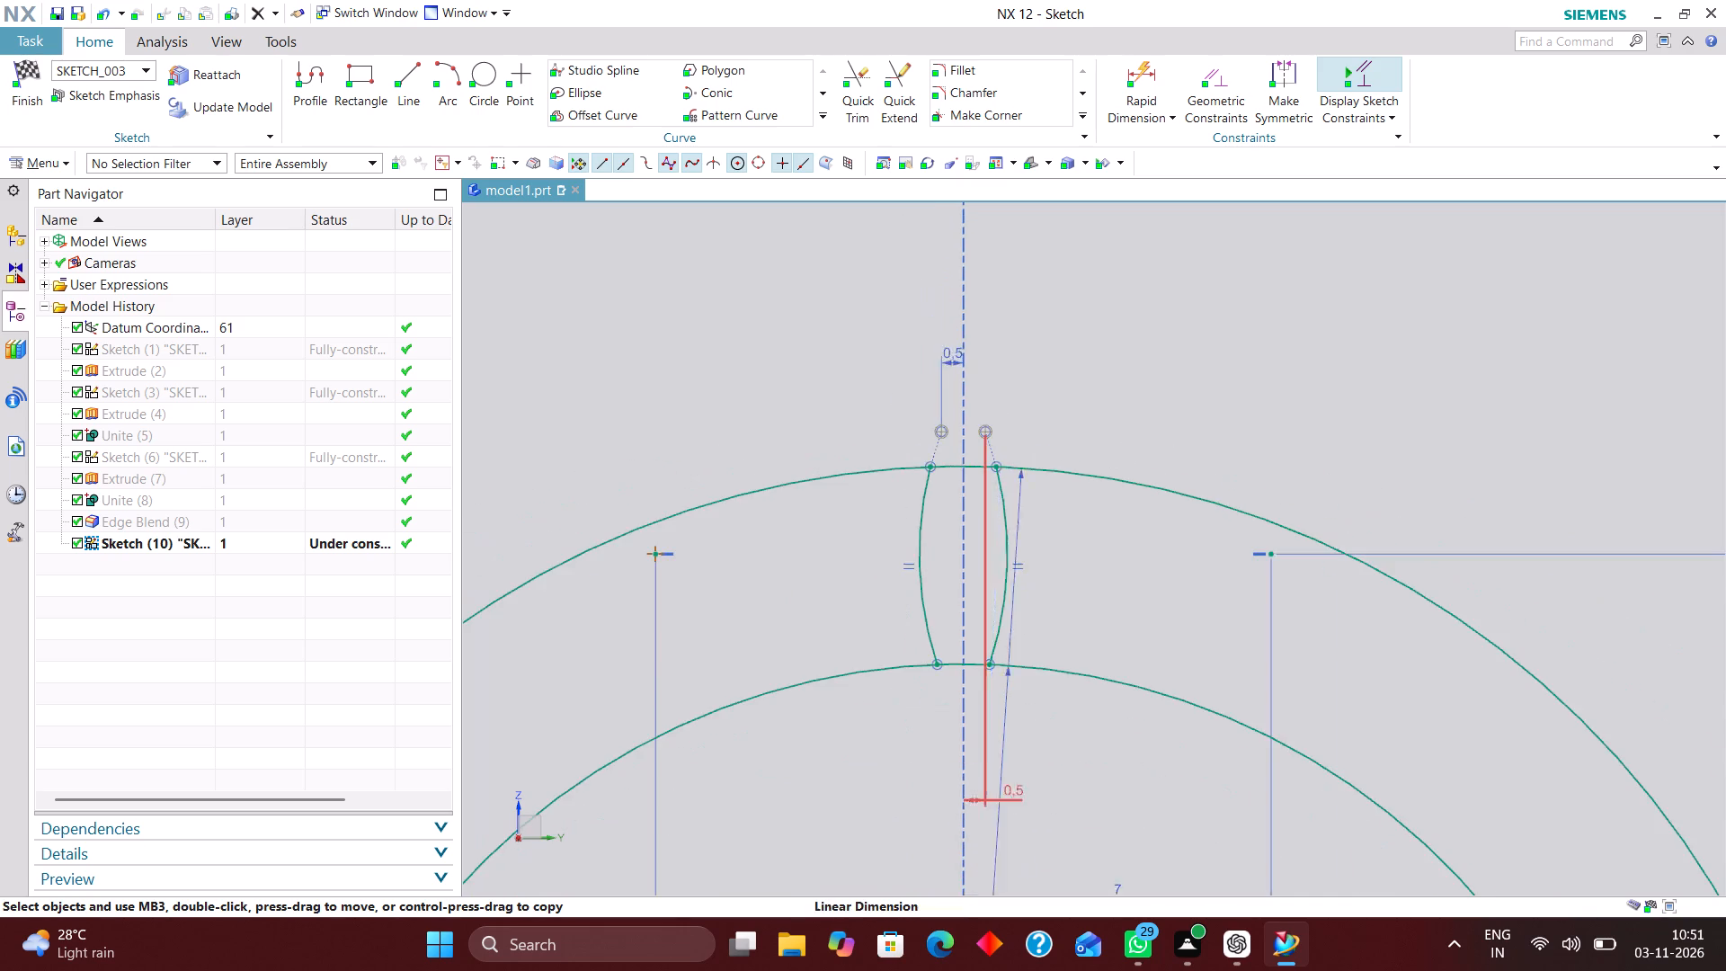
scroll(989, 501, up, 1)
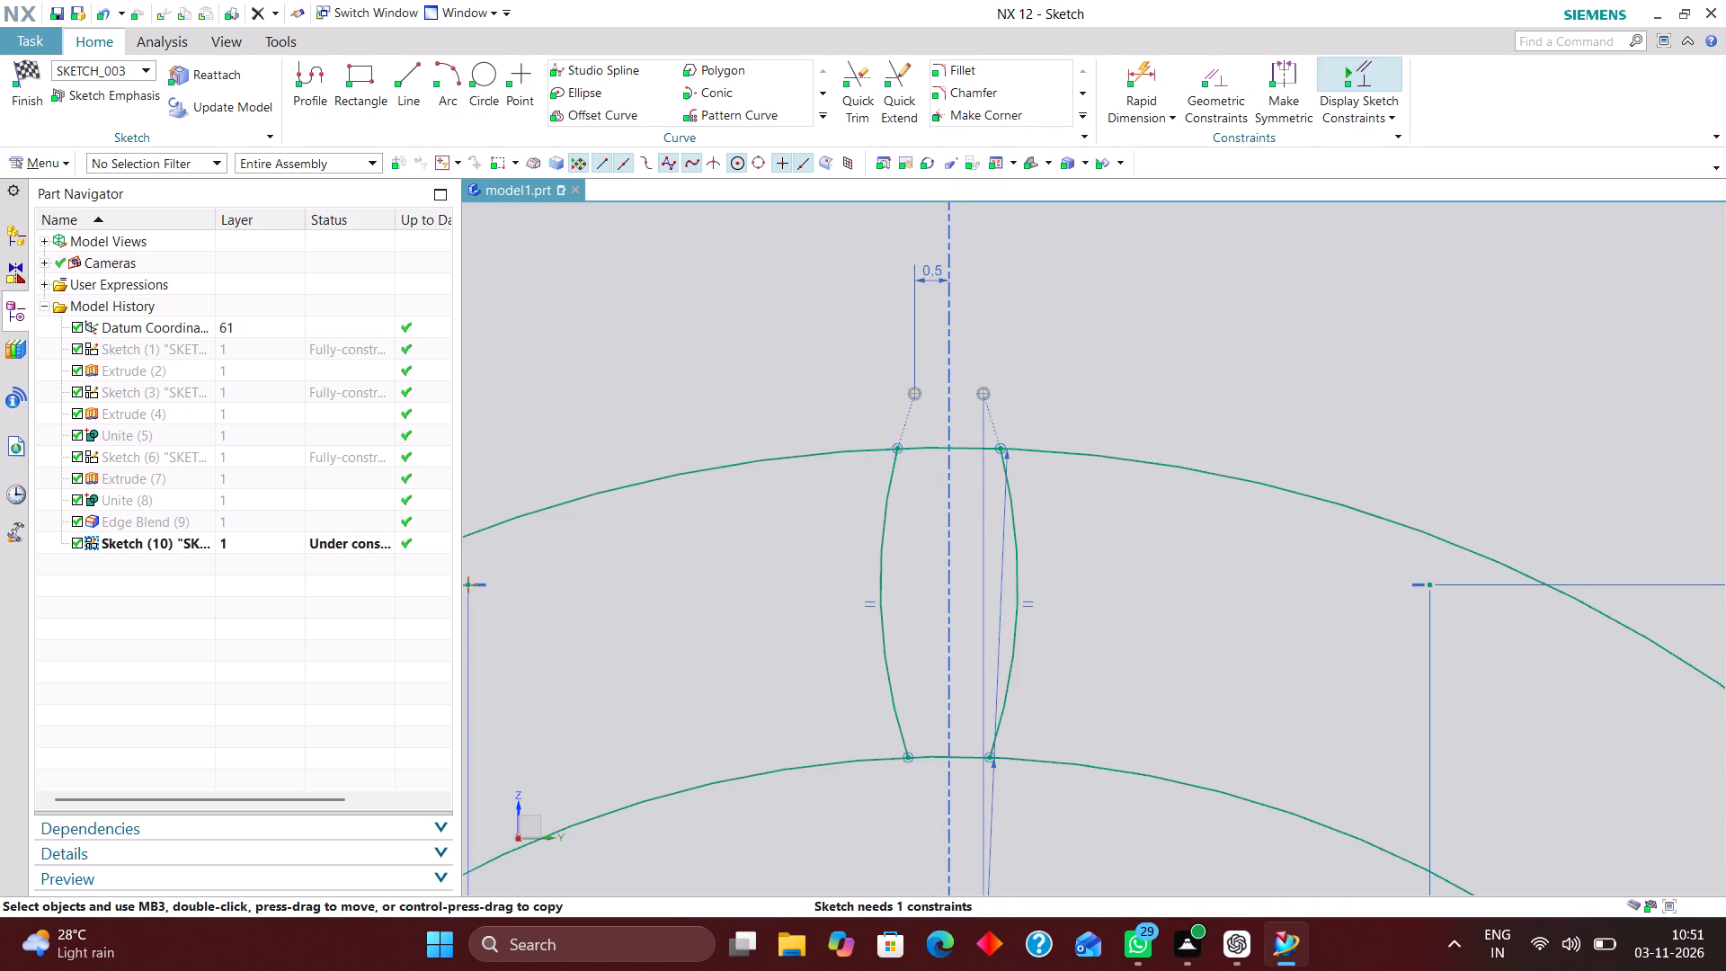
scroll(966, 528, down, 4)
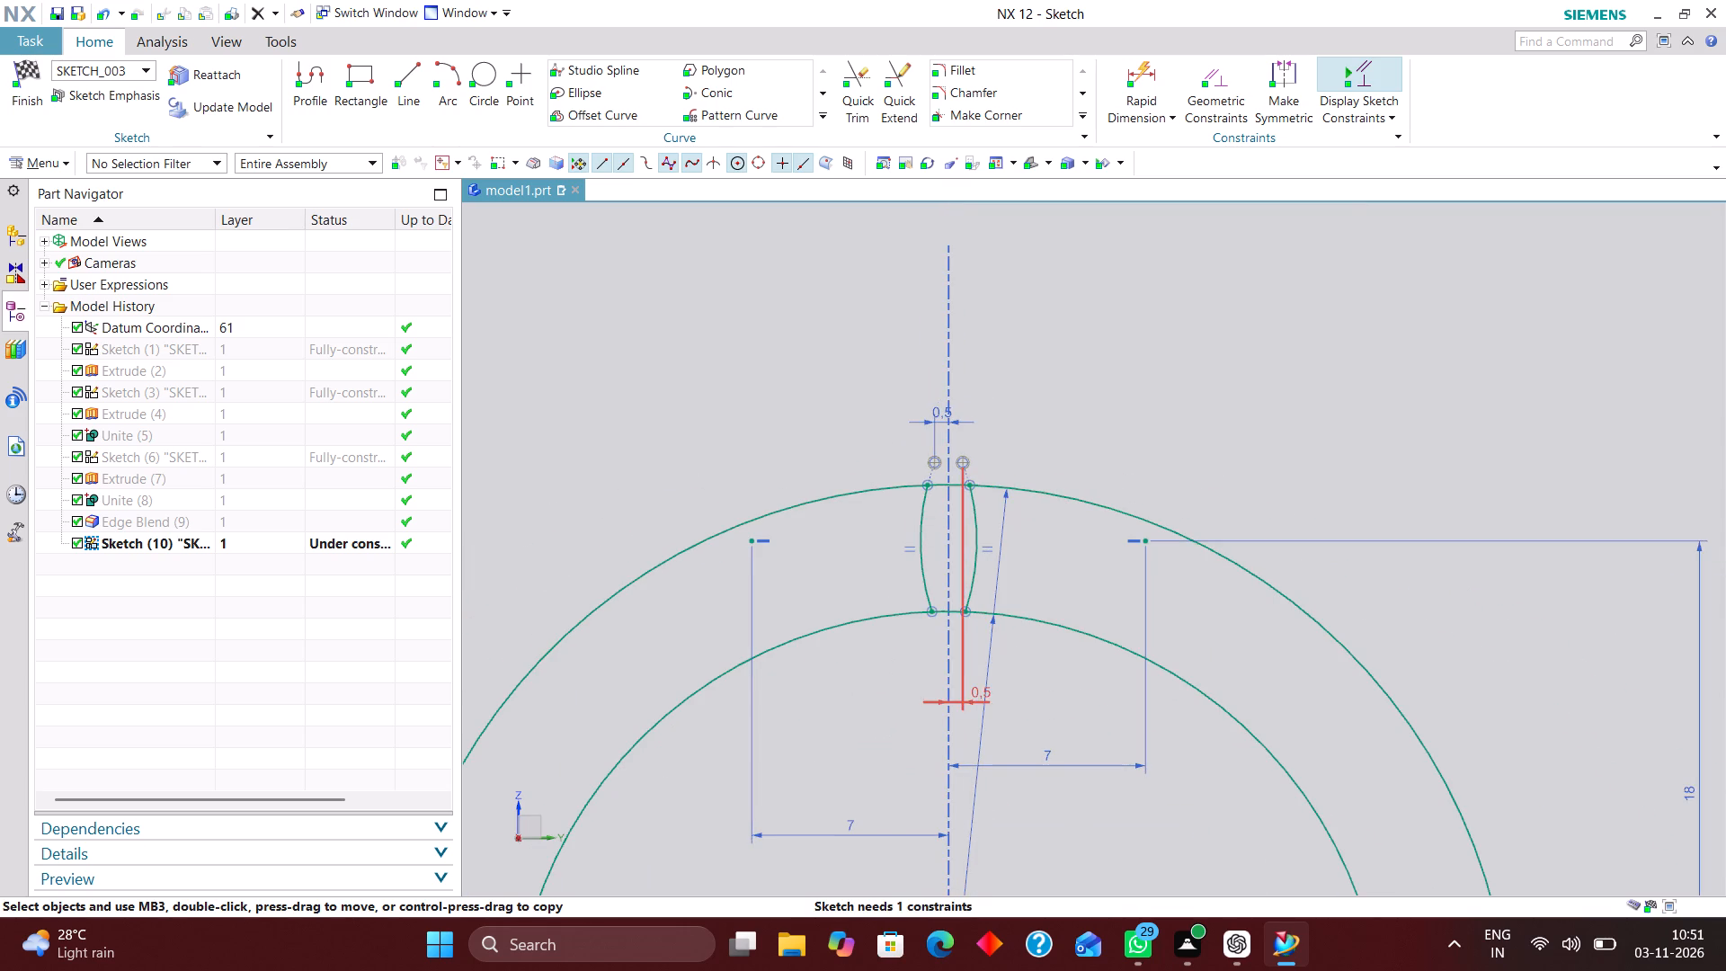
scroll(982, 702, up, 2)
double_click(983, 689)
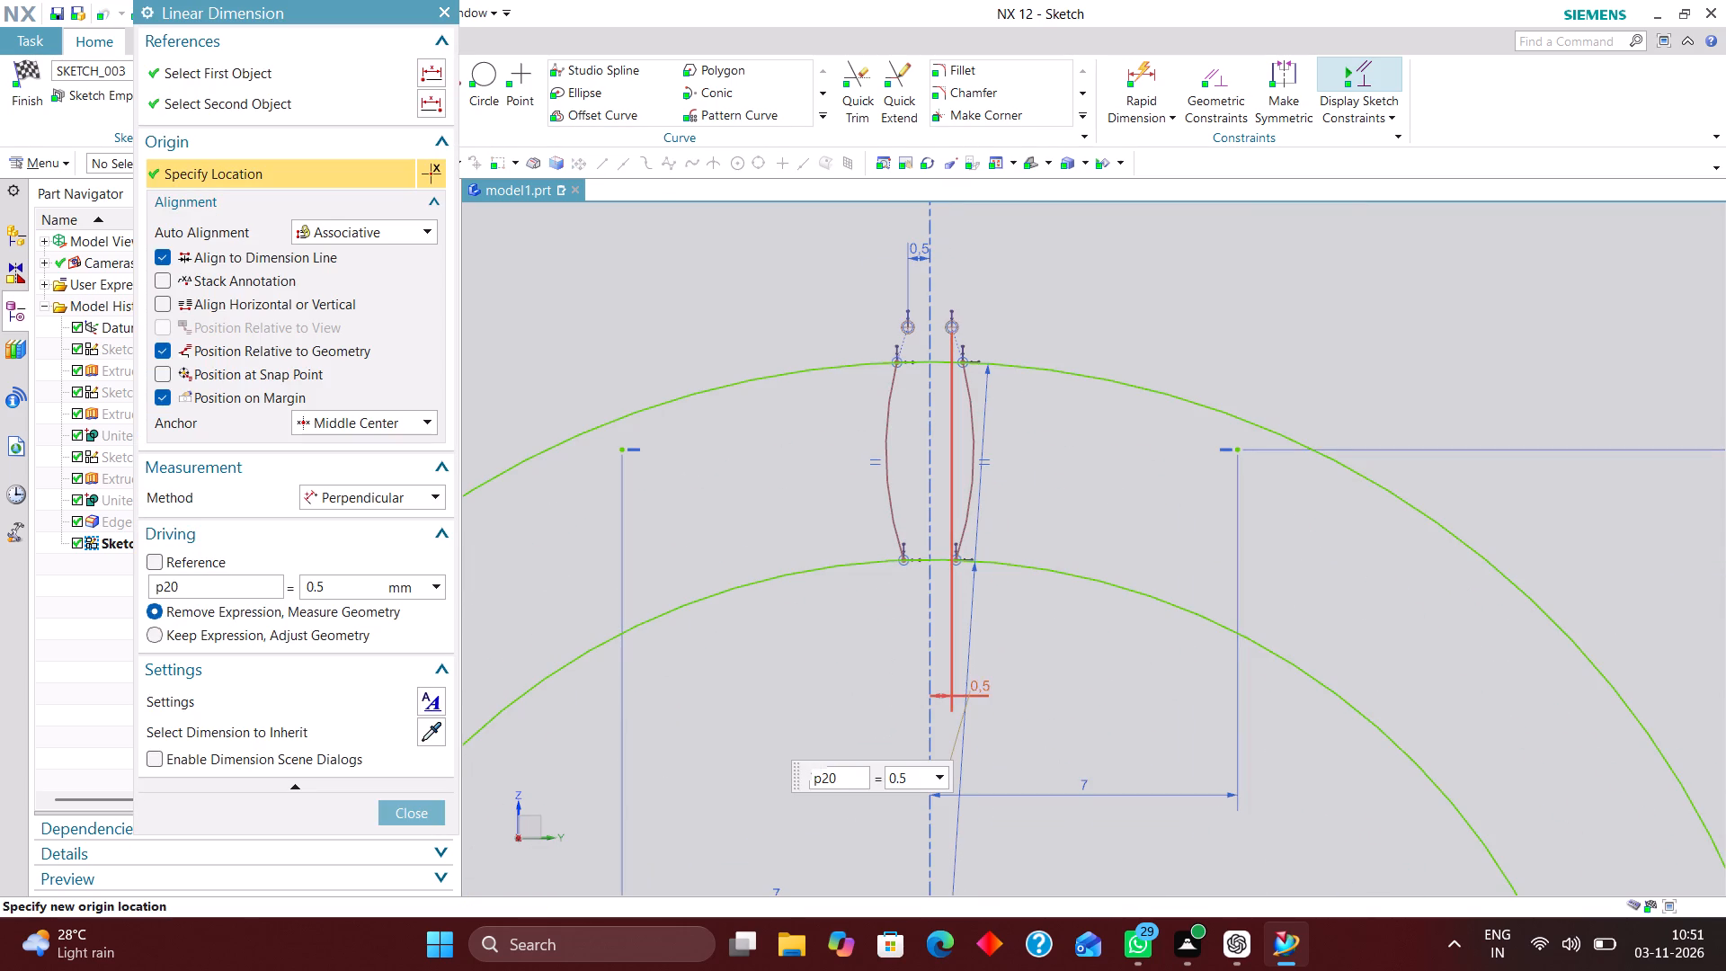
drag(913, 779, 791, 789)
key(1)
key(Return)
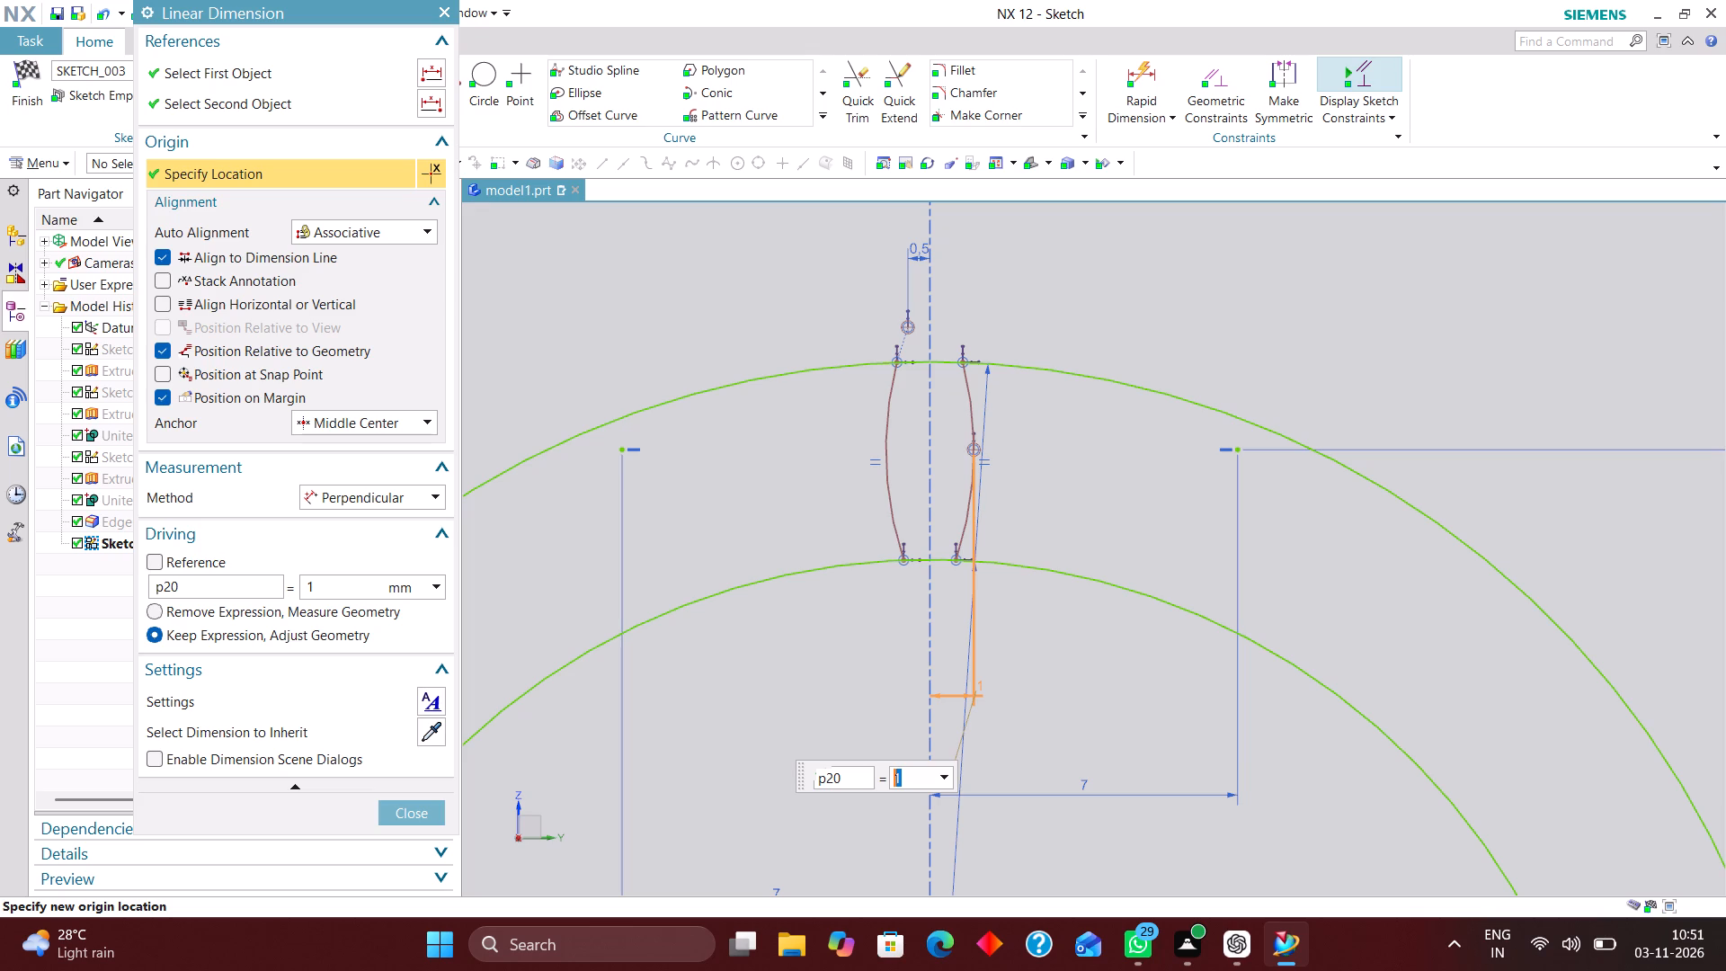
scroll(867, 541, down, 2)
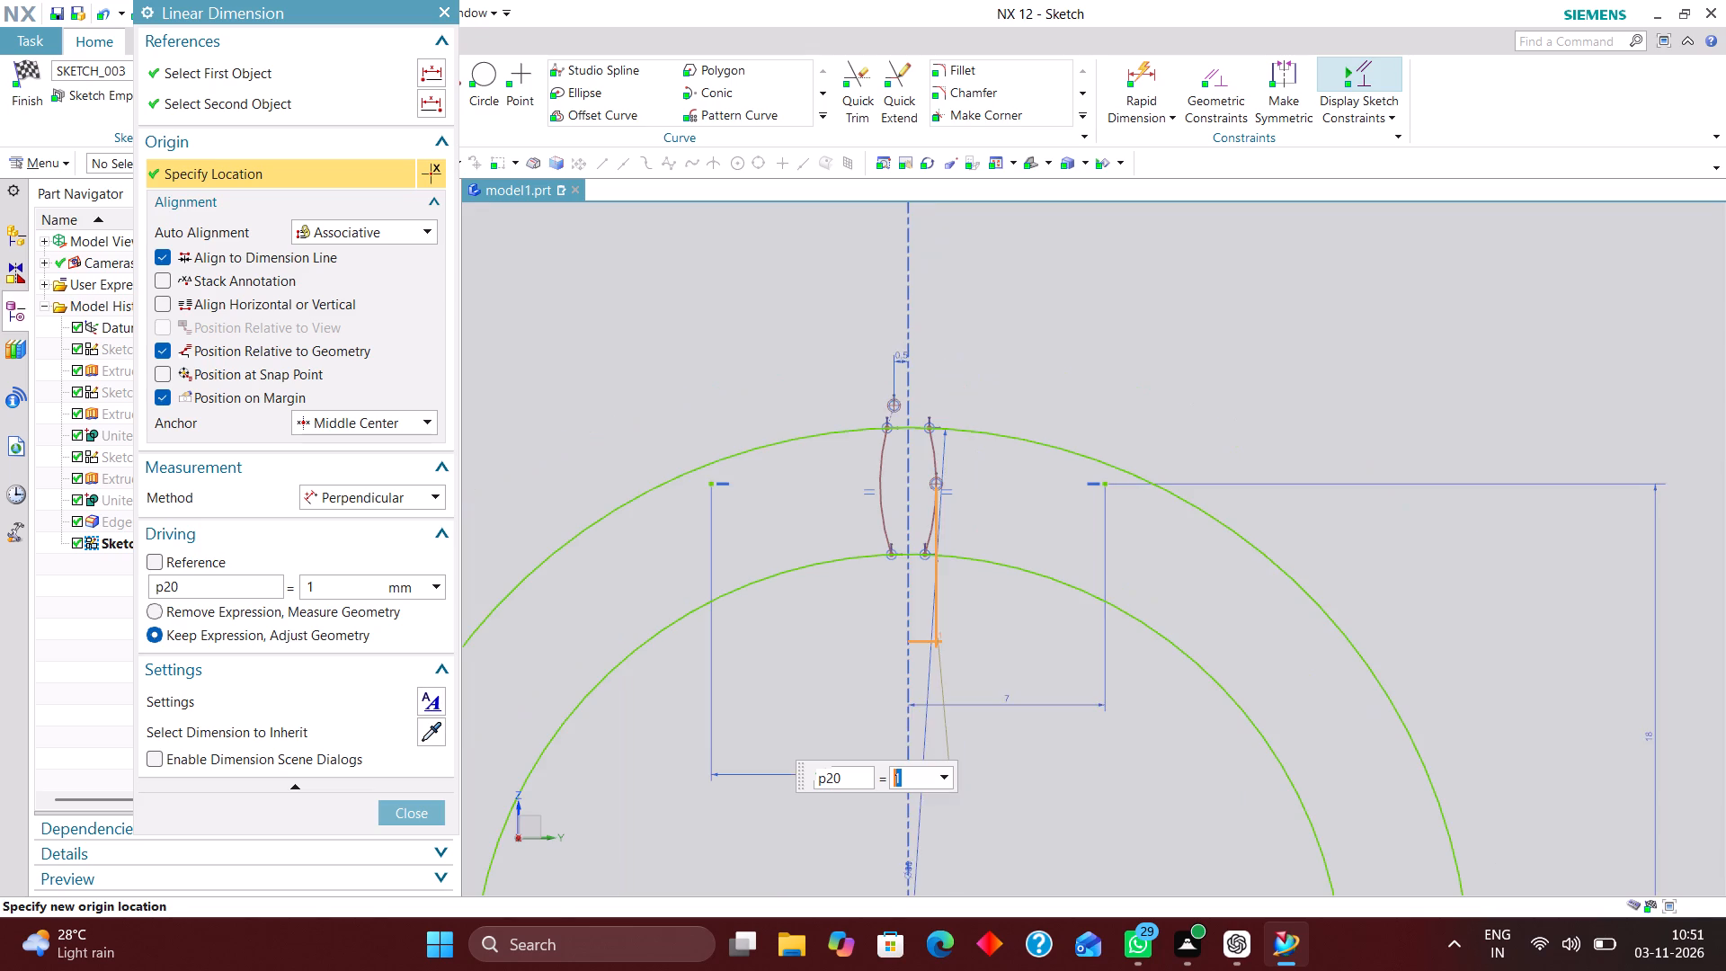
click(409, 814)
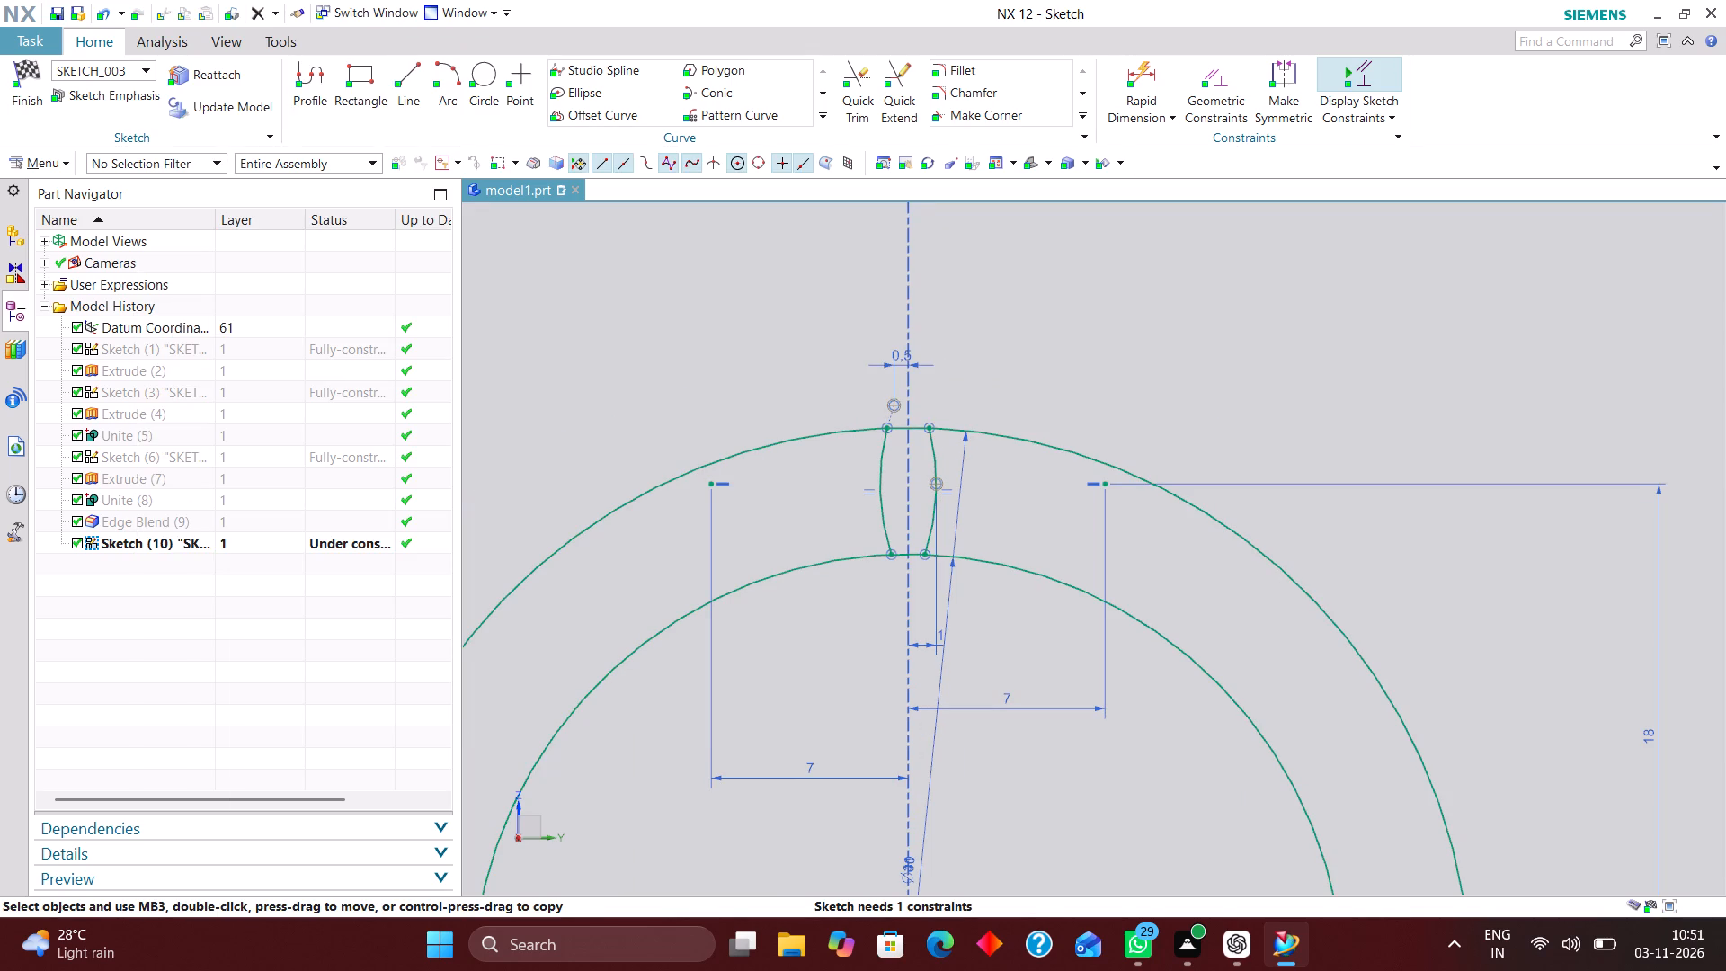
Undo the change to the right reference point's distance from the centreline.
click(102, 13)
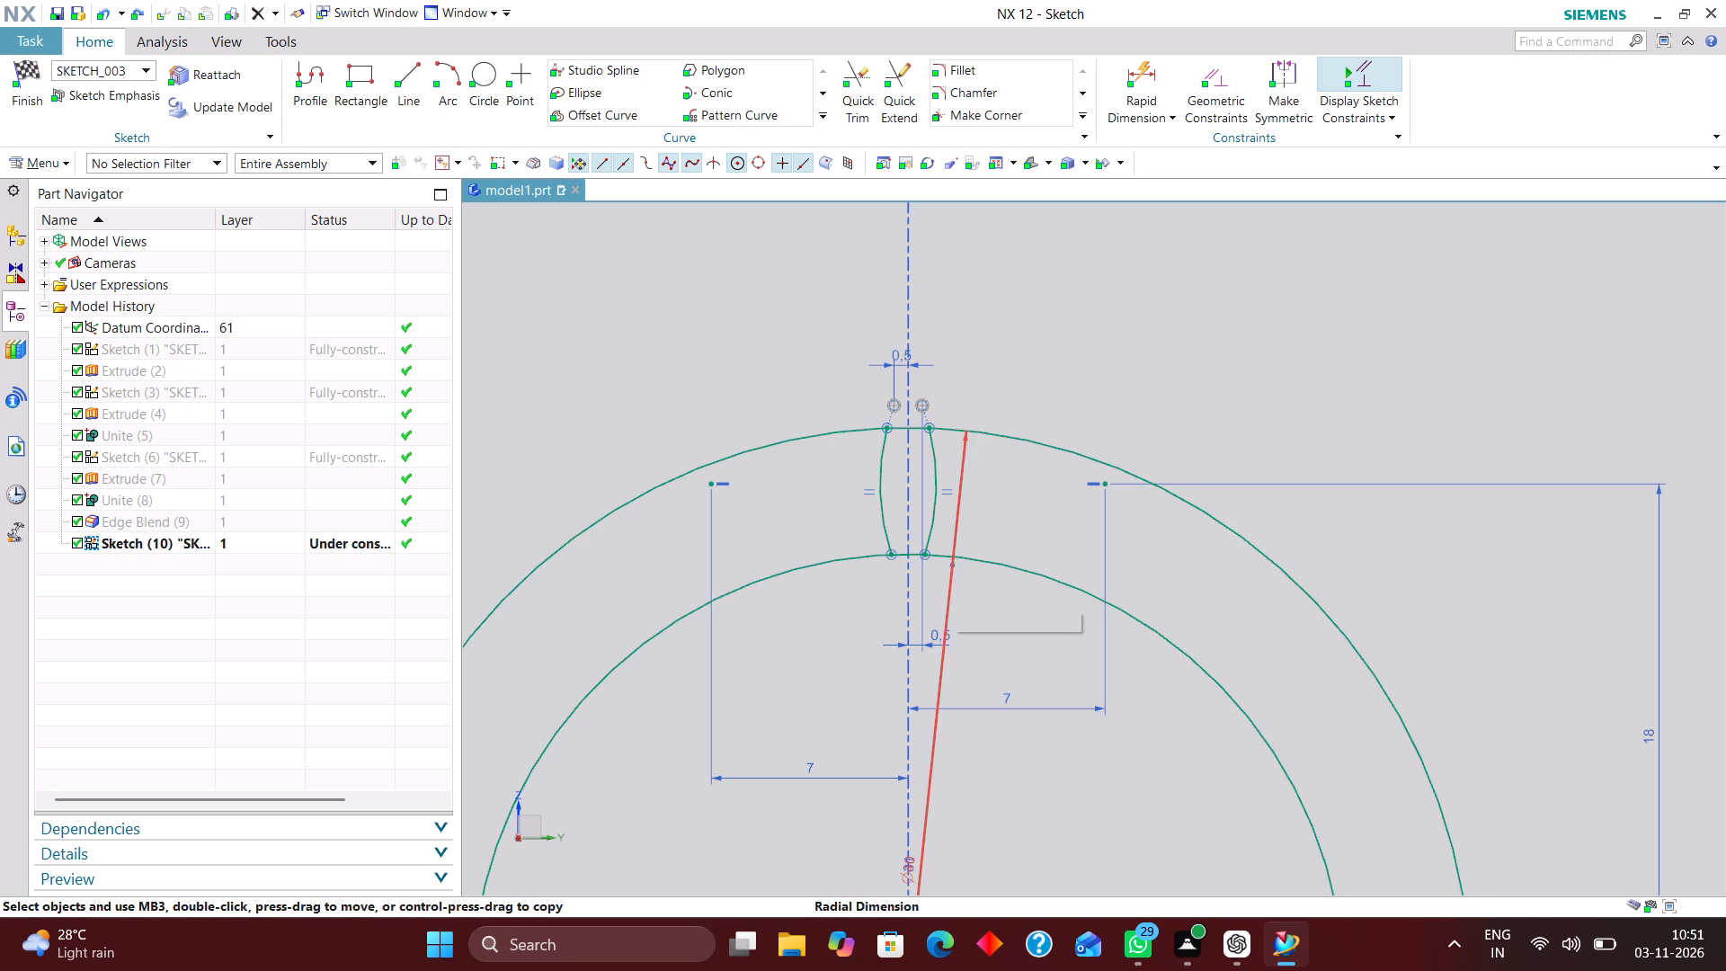
Delete both tooth flank arcs and the two reference points above the outer circle, keeping the two concentric circles.
scroll(942, 508, down, 3)
scroll(935, 559, up, 5)
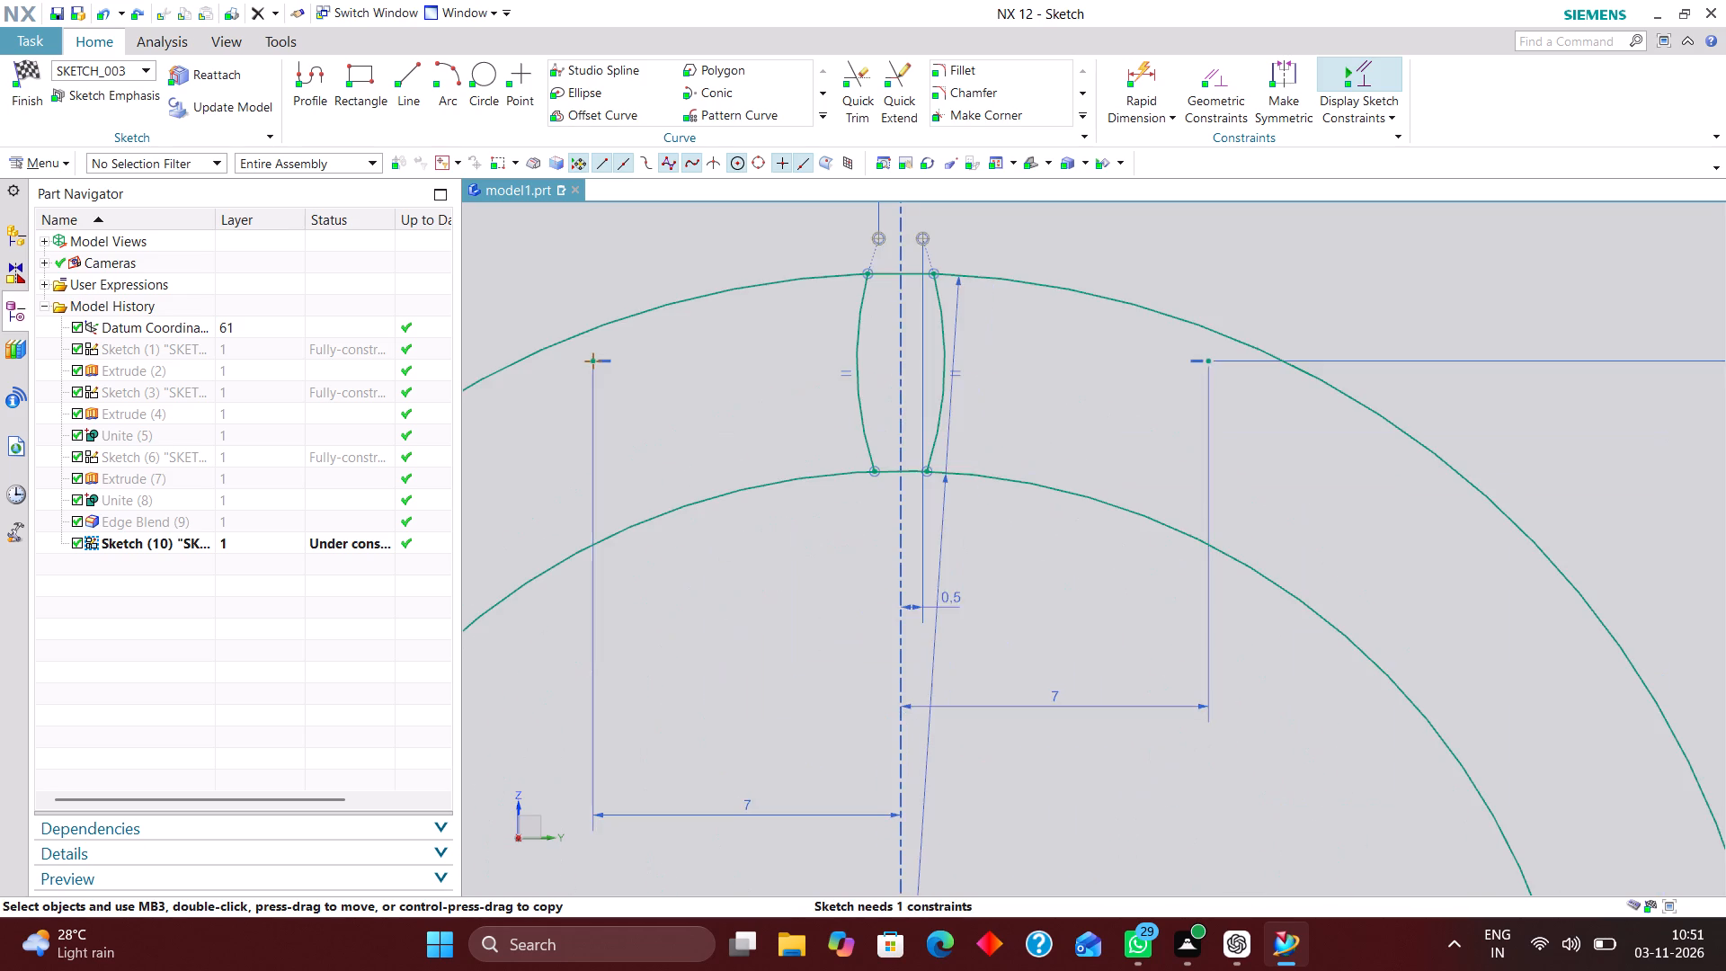
scroll(913, 494, up, 4)
scroll(920, 510, down, 7)
scroll(948, 482, up, 4)
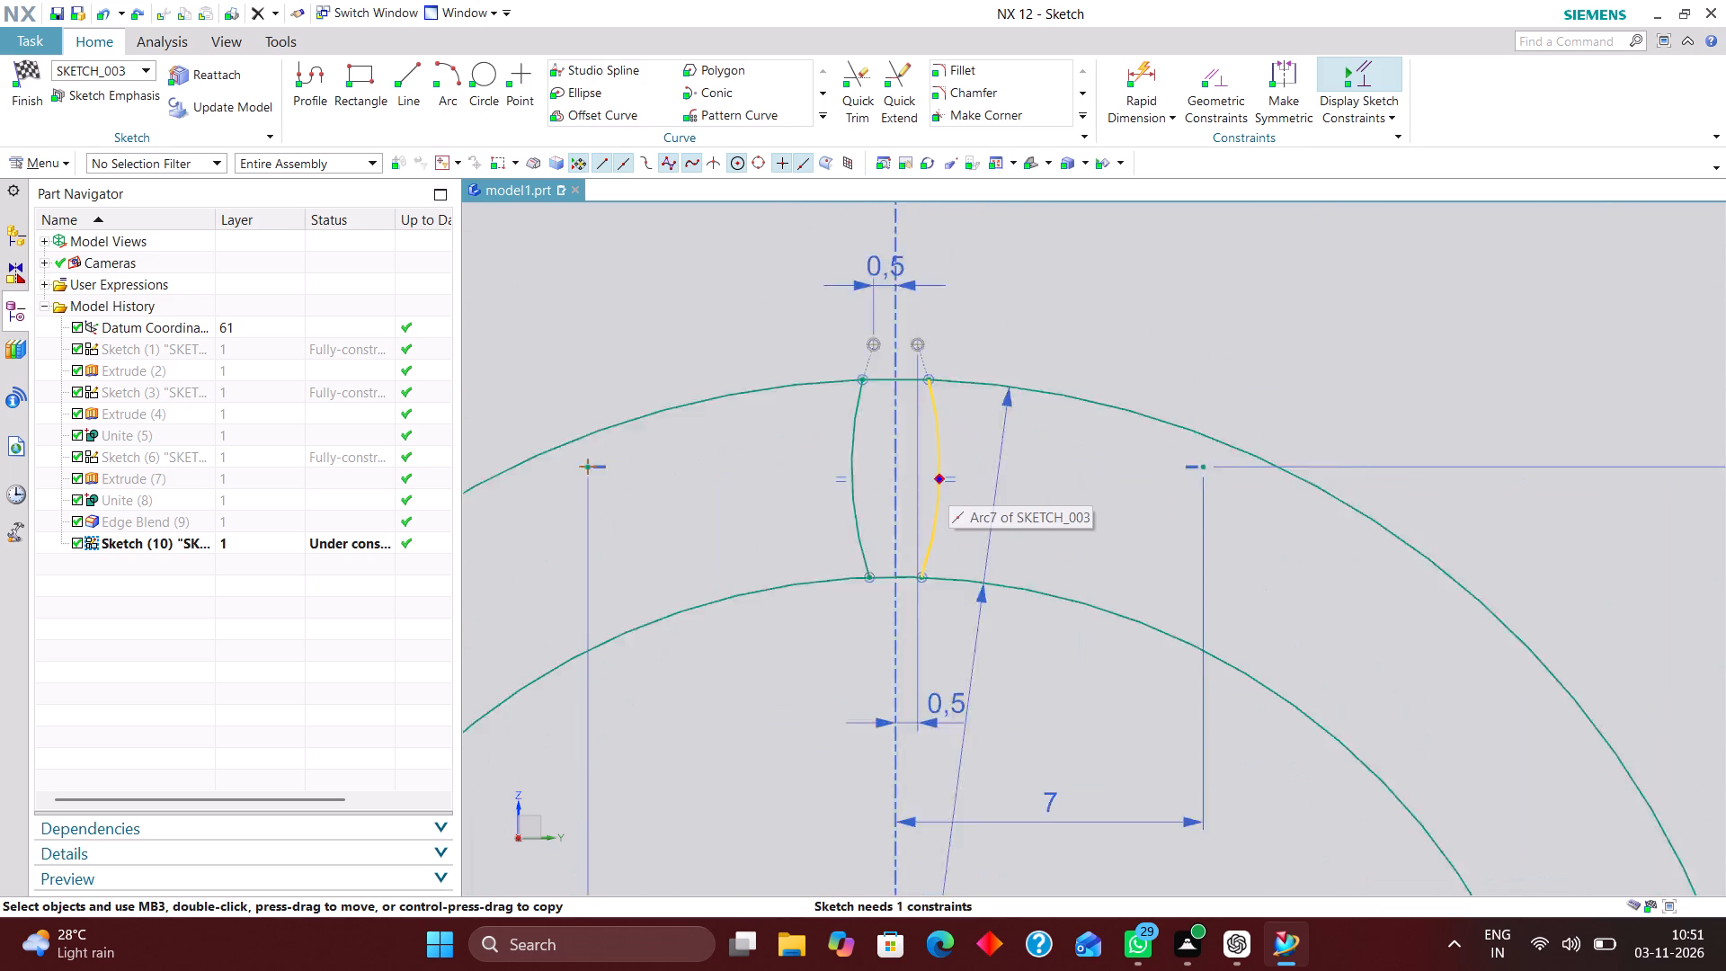
scroll(956, 505, down, 2)
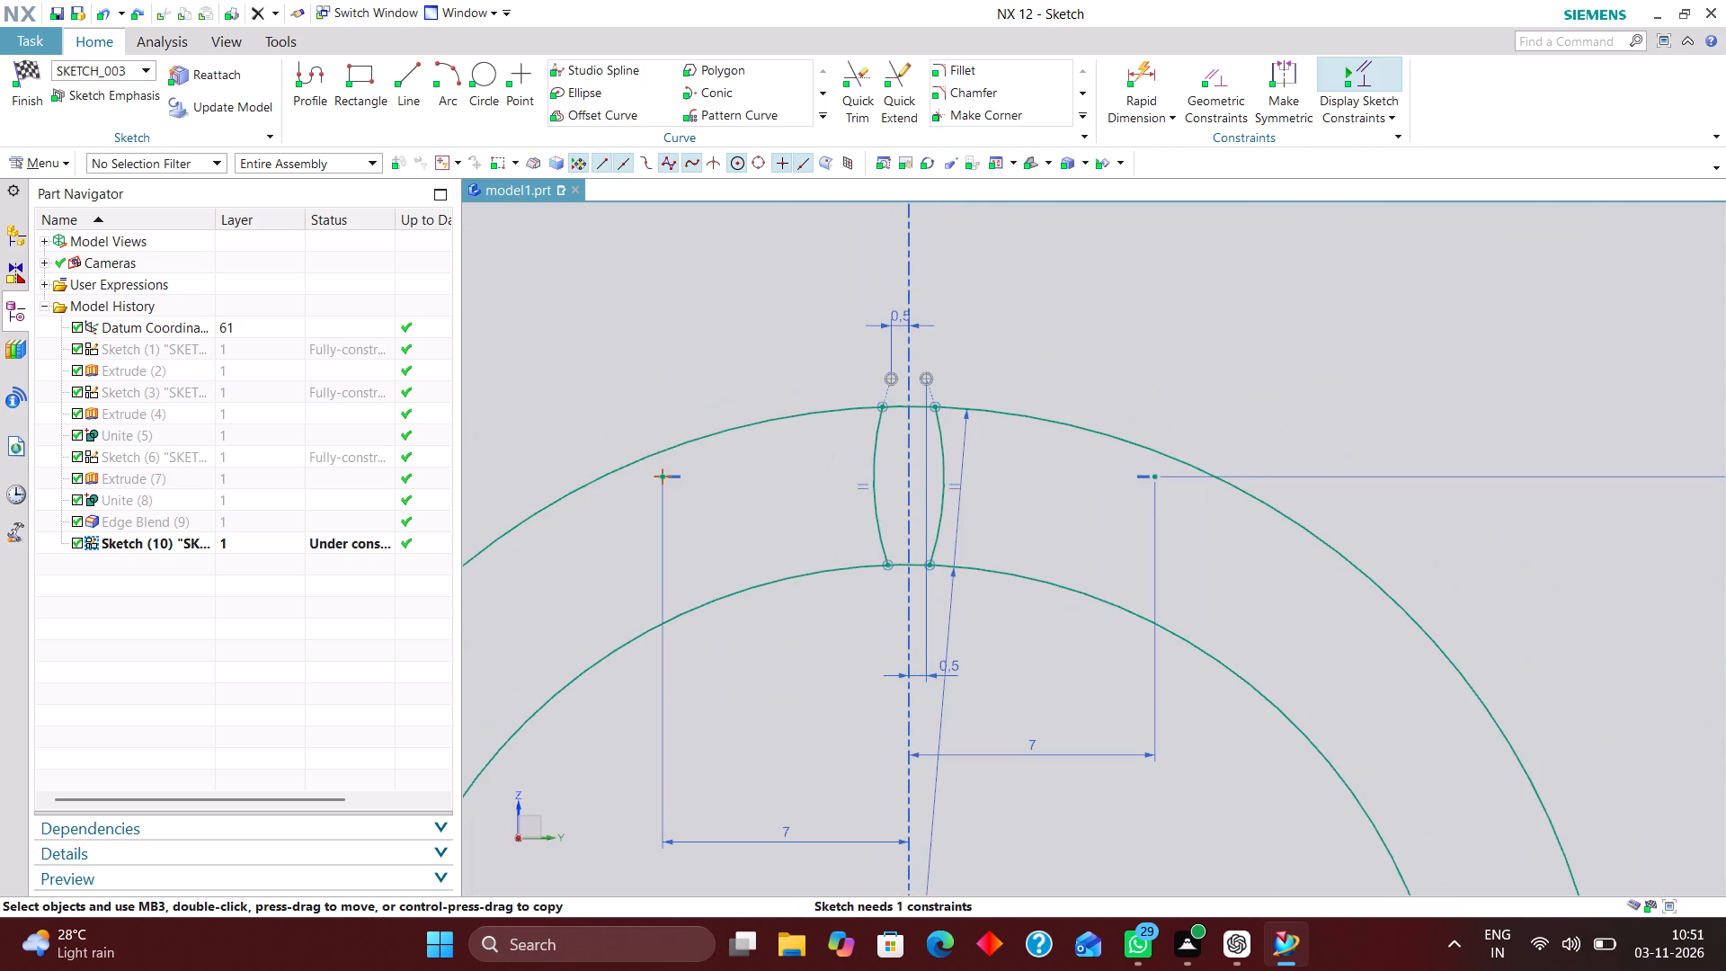
drag(878, 523, 891, 516)
right_drag(885, 544, 842, 534)
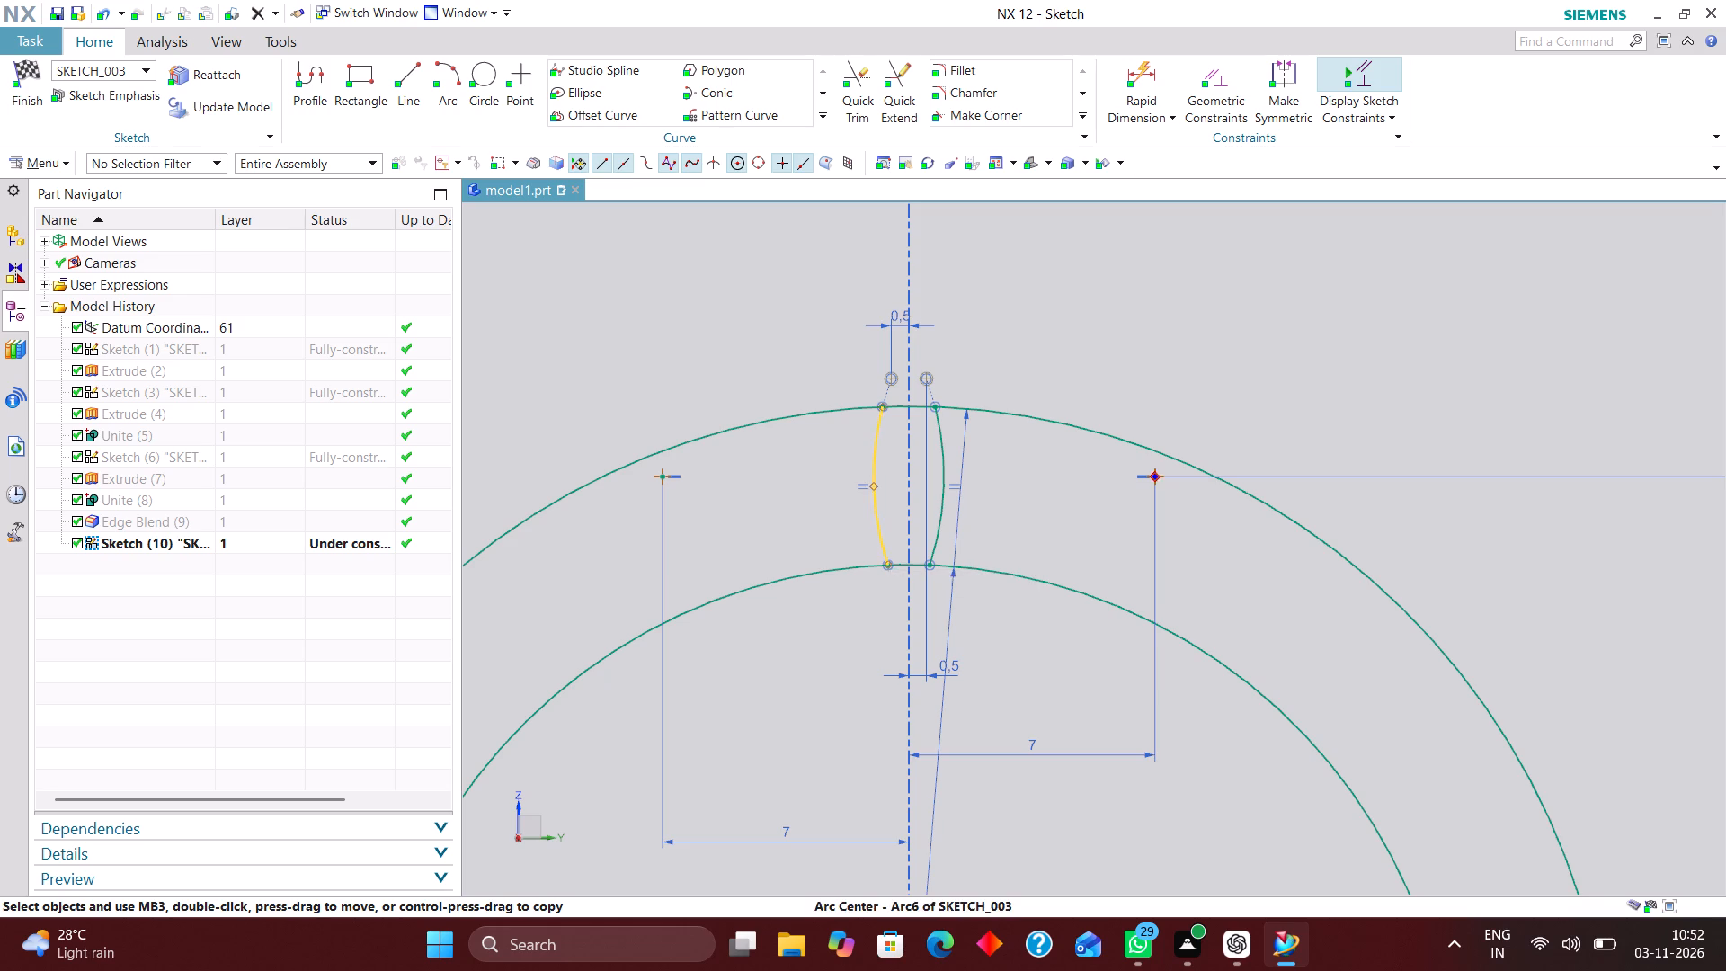
right_drag(842, 534, 783, 514)
right_drag(939, 524, 771, 476)
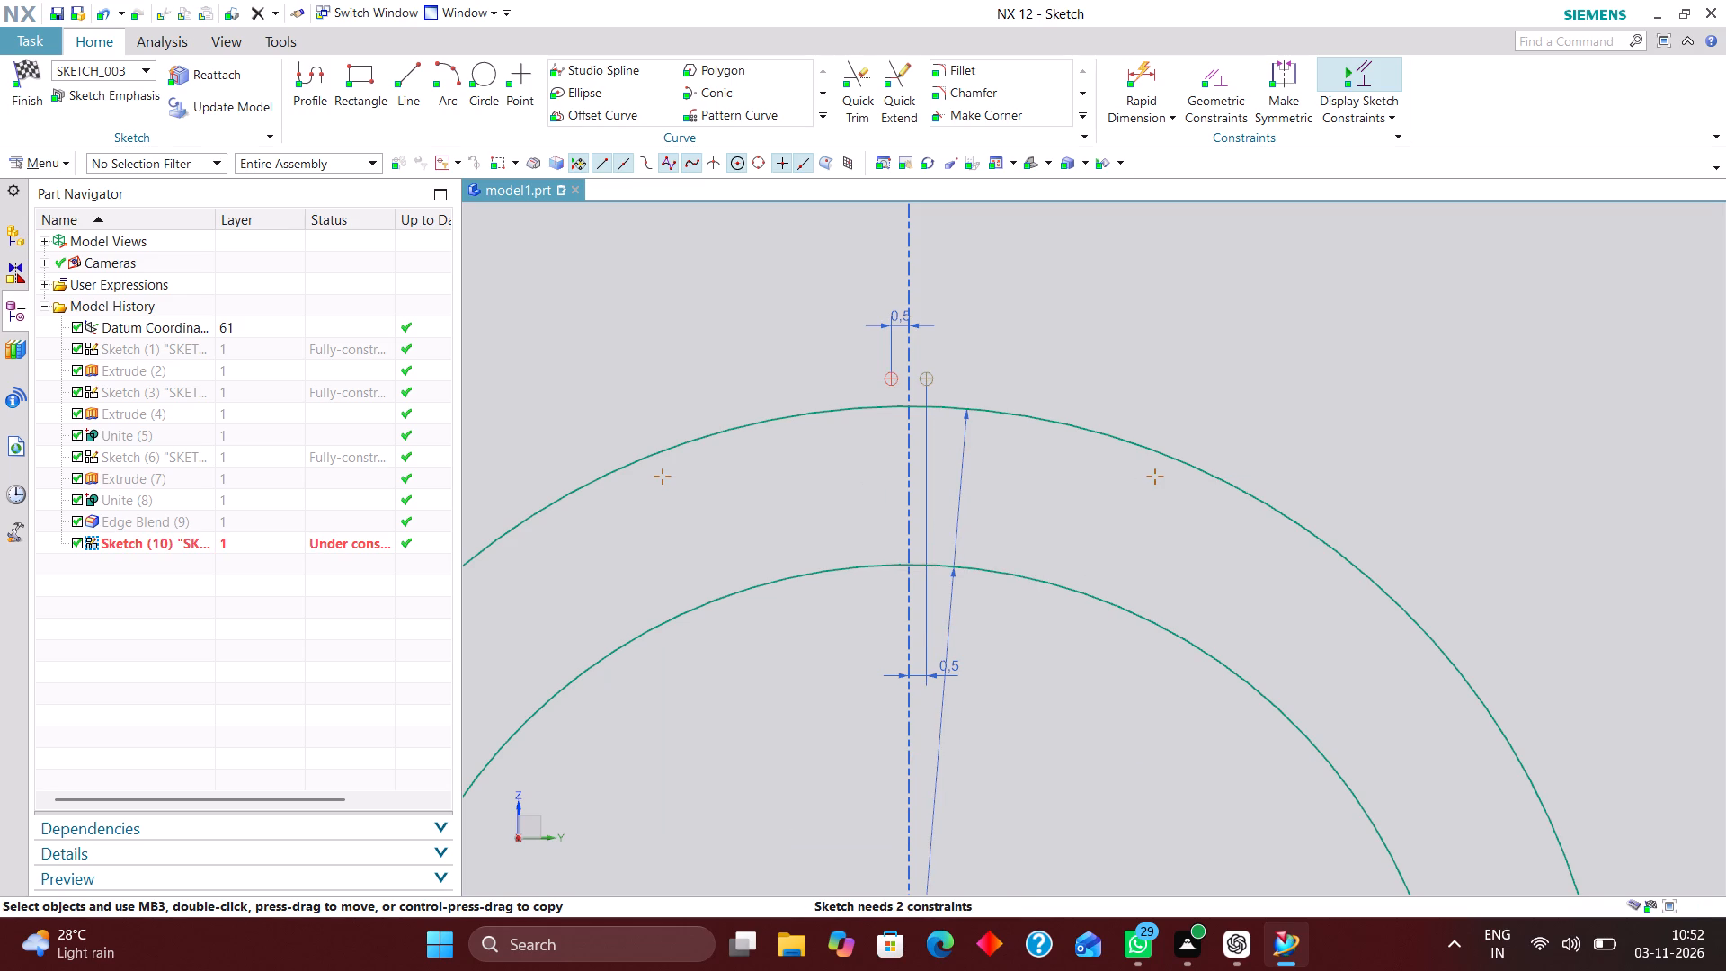
right_drag(893, 379, 733, 355)
right_drag(932, 381, 718, 359)
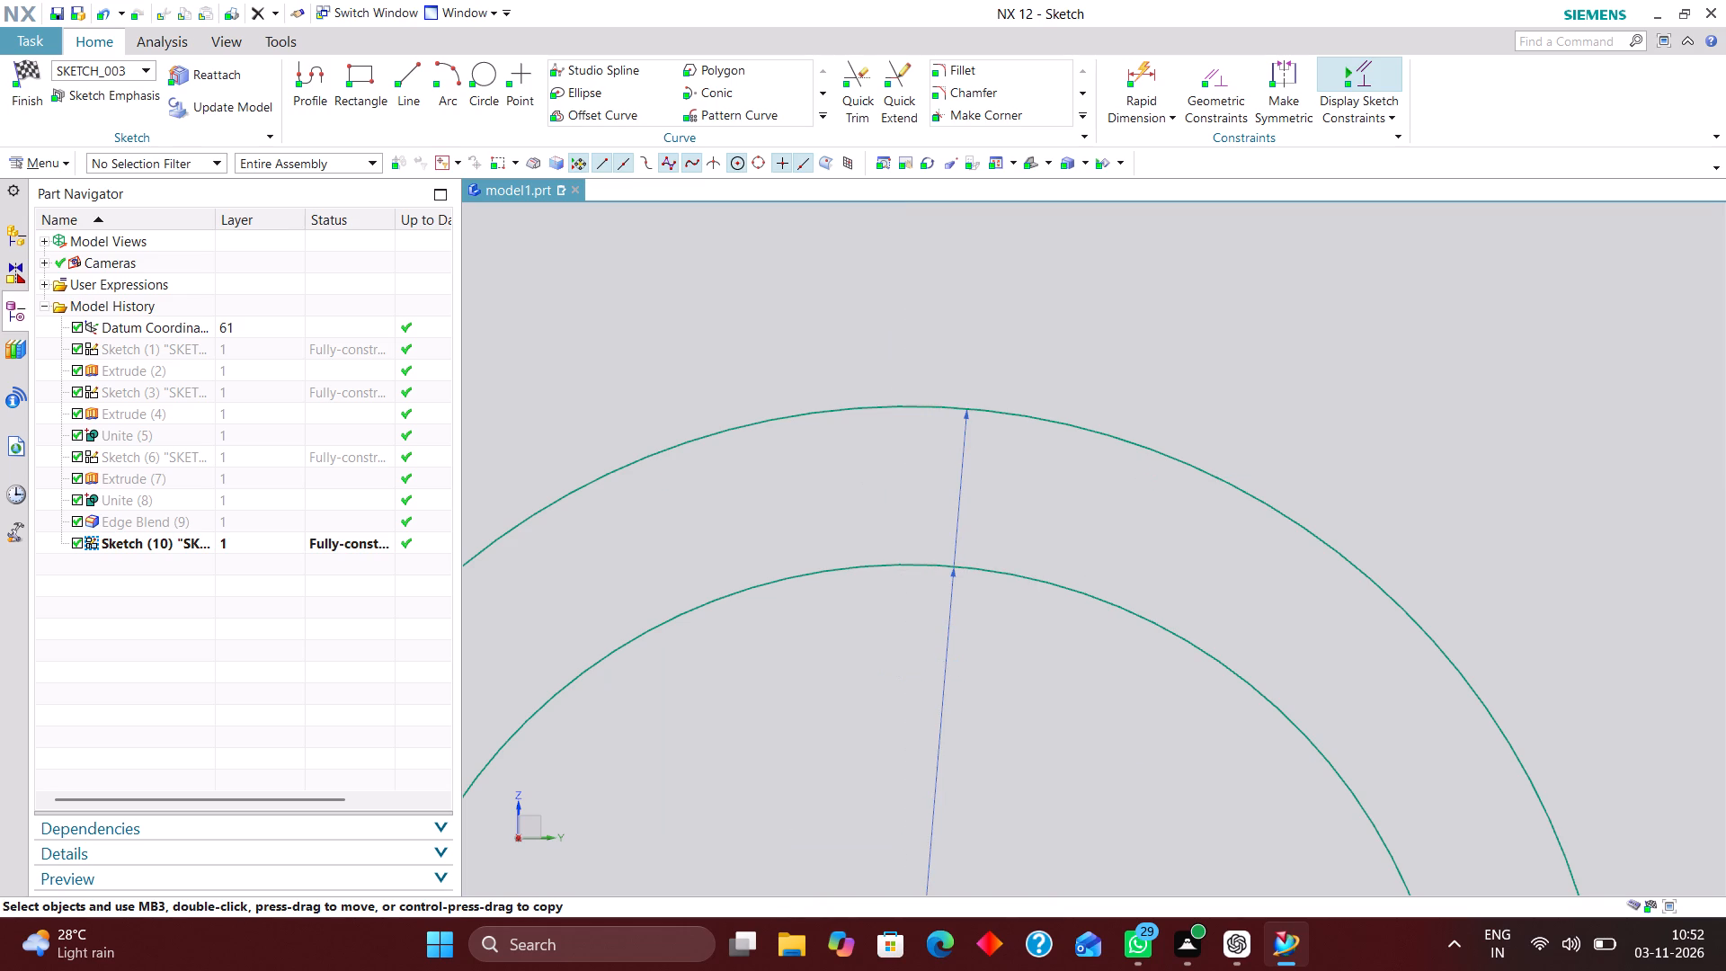
Draw a three-point left flank arc from just inside the inner circle to a point above the outer circle on the vertical centreline.
scroll(707, 428, down, 2)
click(449, 74)
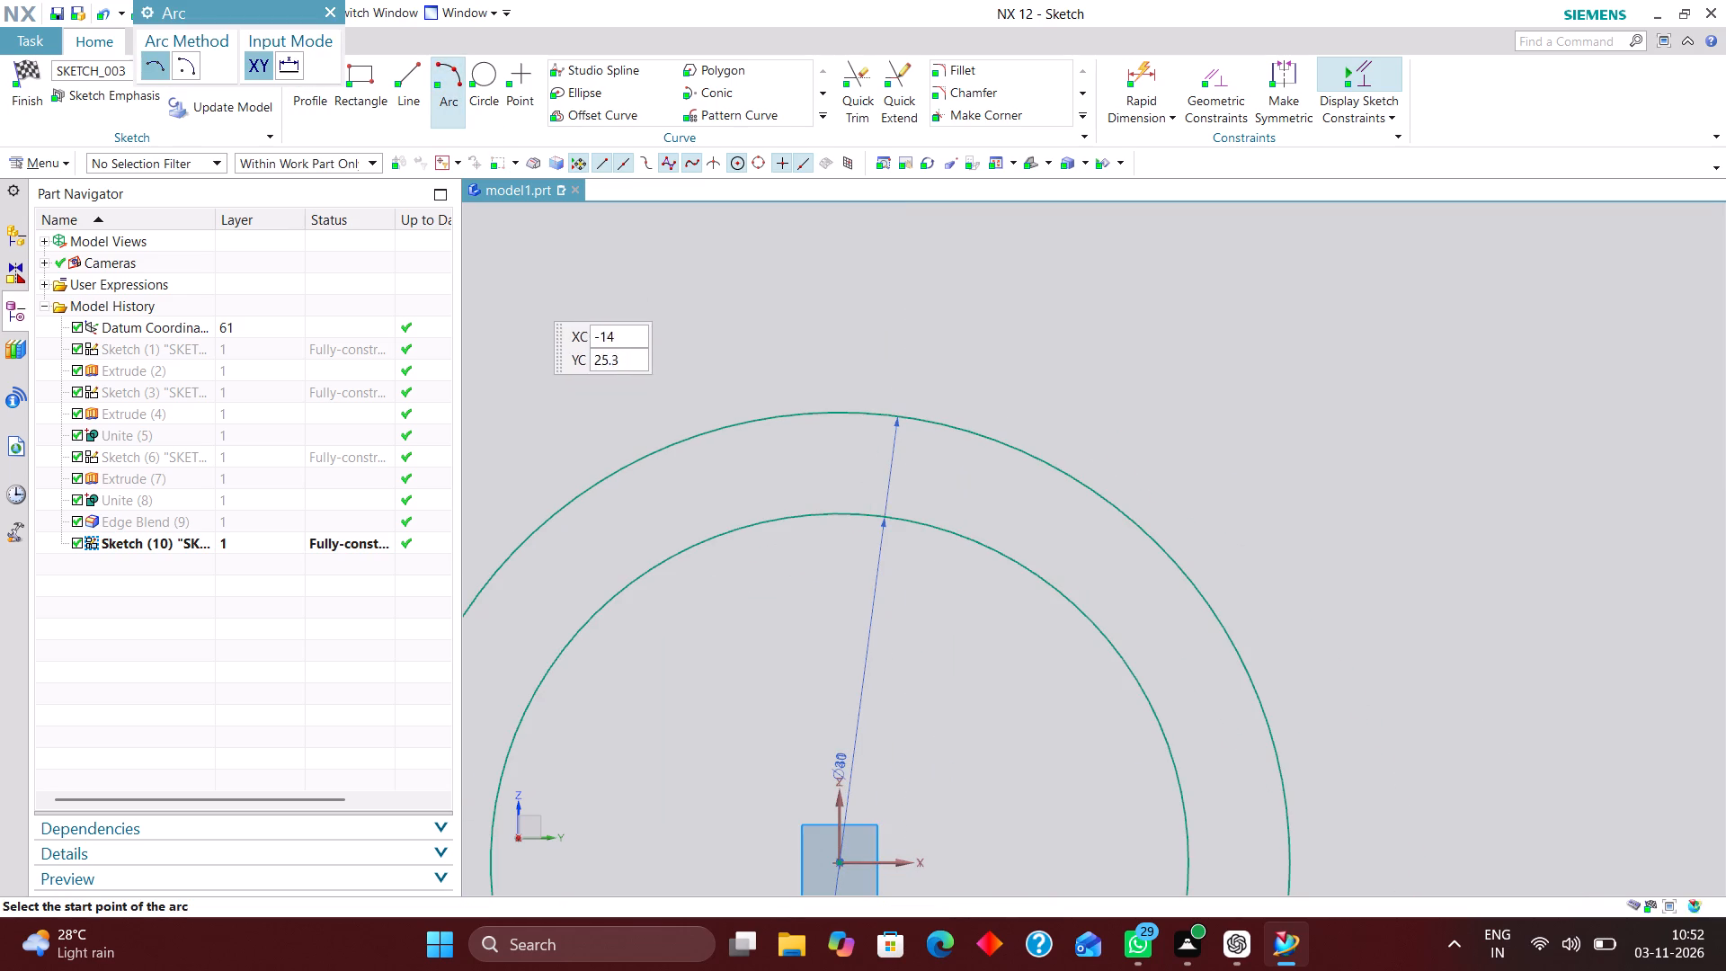
click(787, 547)
click(834, 347)
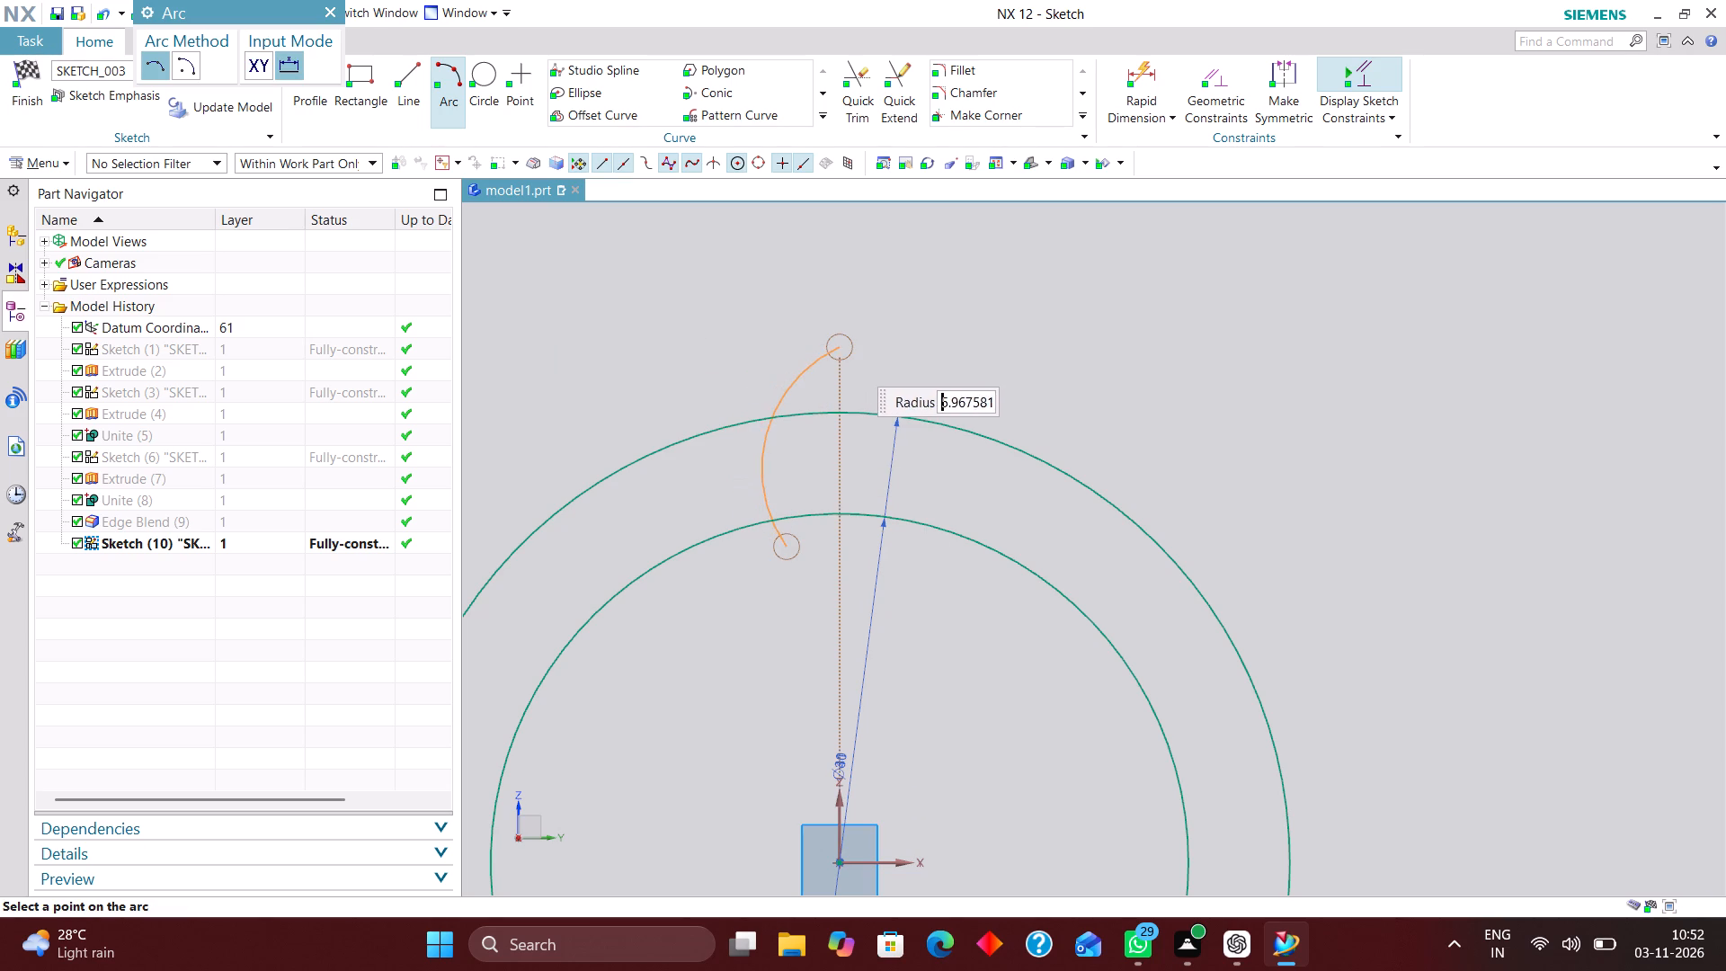
scroll(825, 365, up, 6)
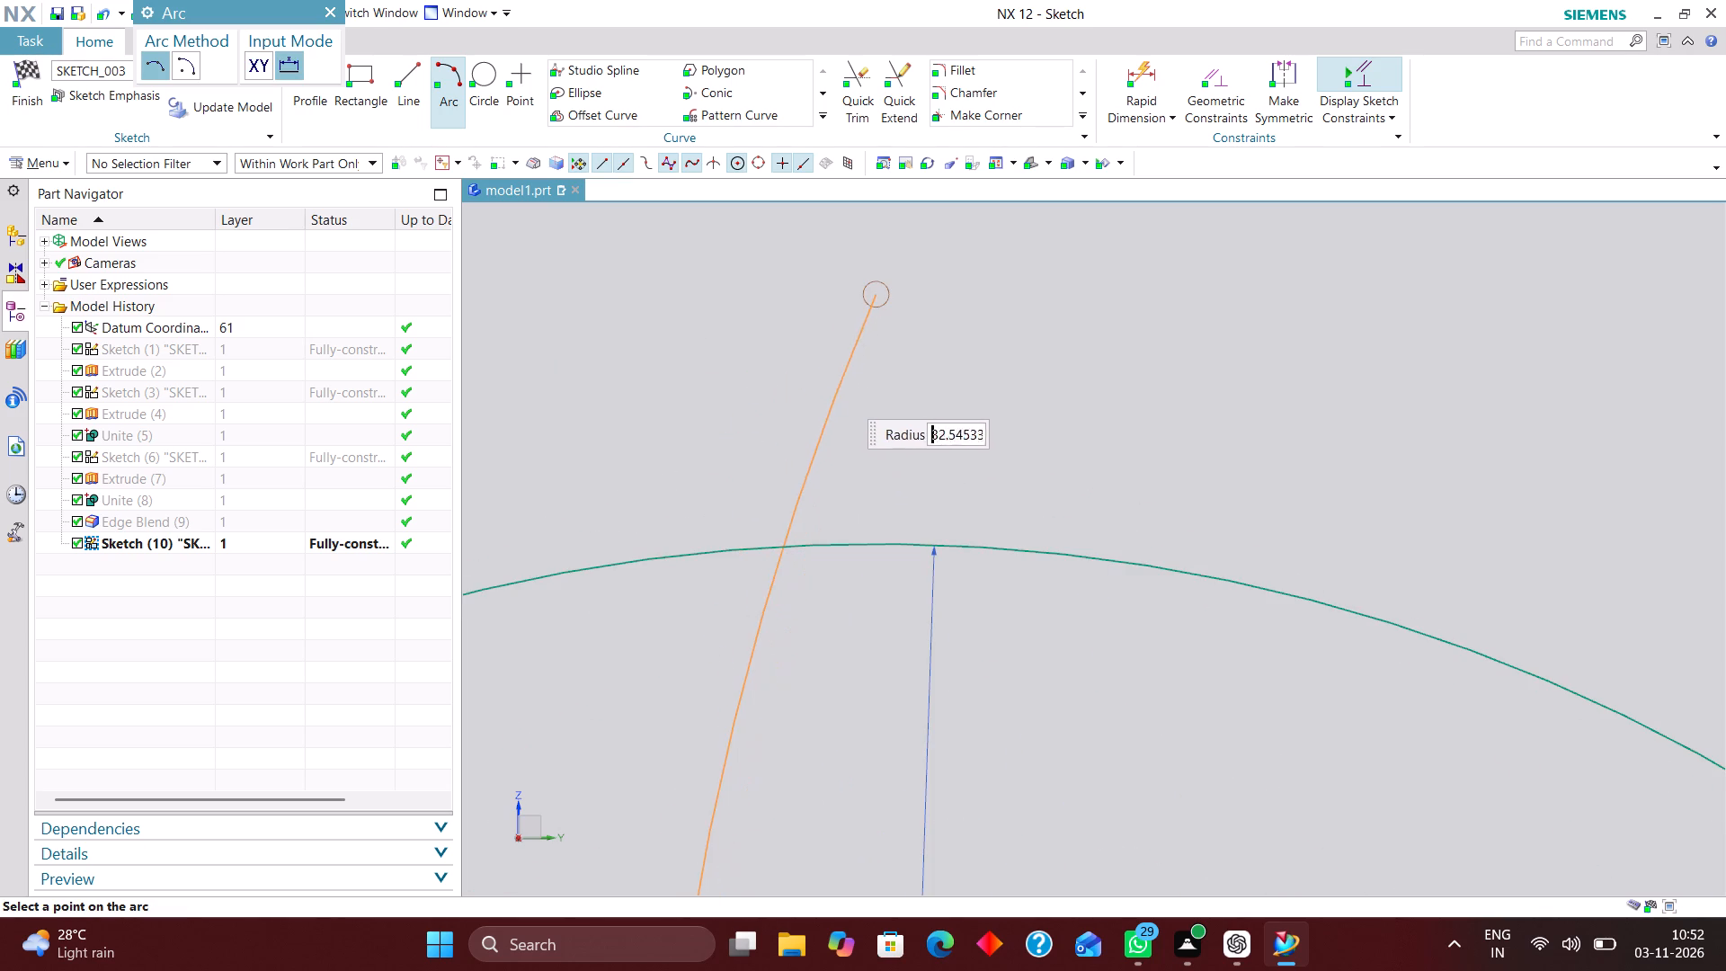
click(834, 386)
Draw a three-point right flank arc from above the outer circle to just inside the inner circle, bulging outward.
scroll(735, 347, down, 4)
click(902, 327)
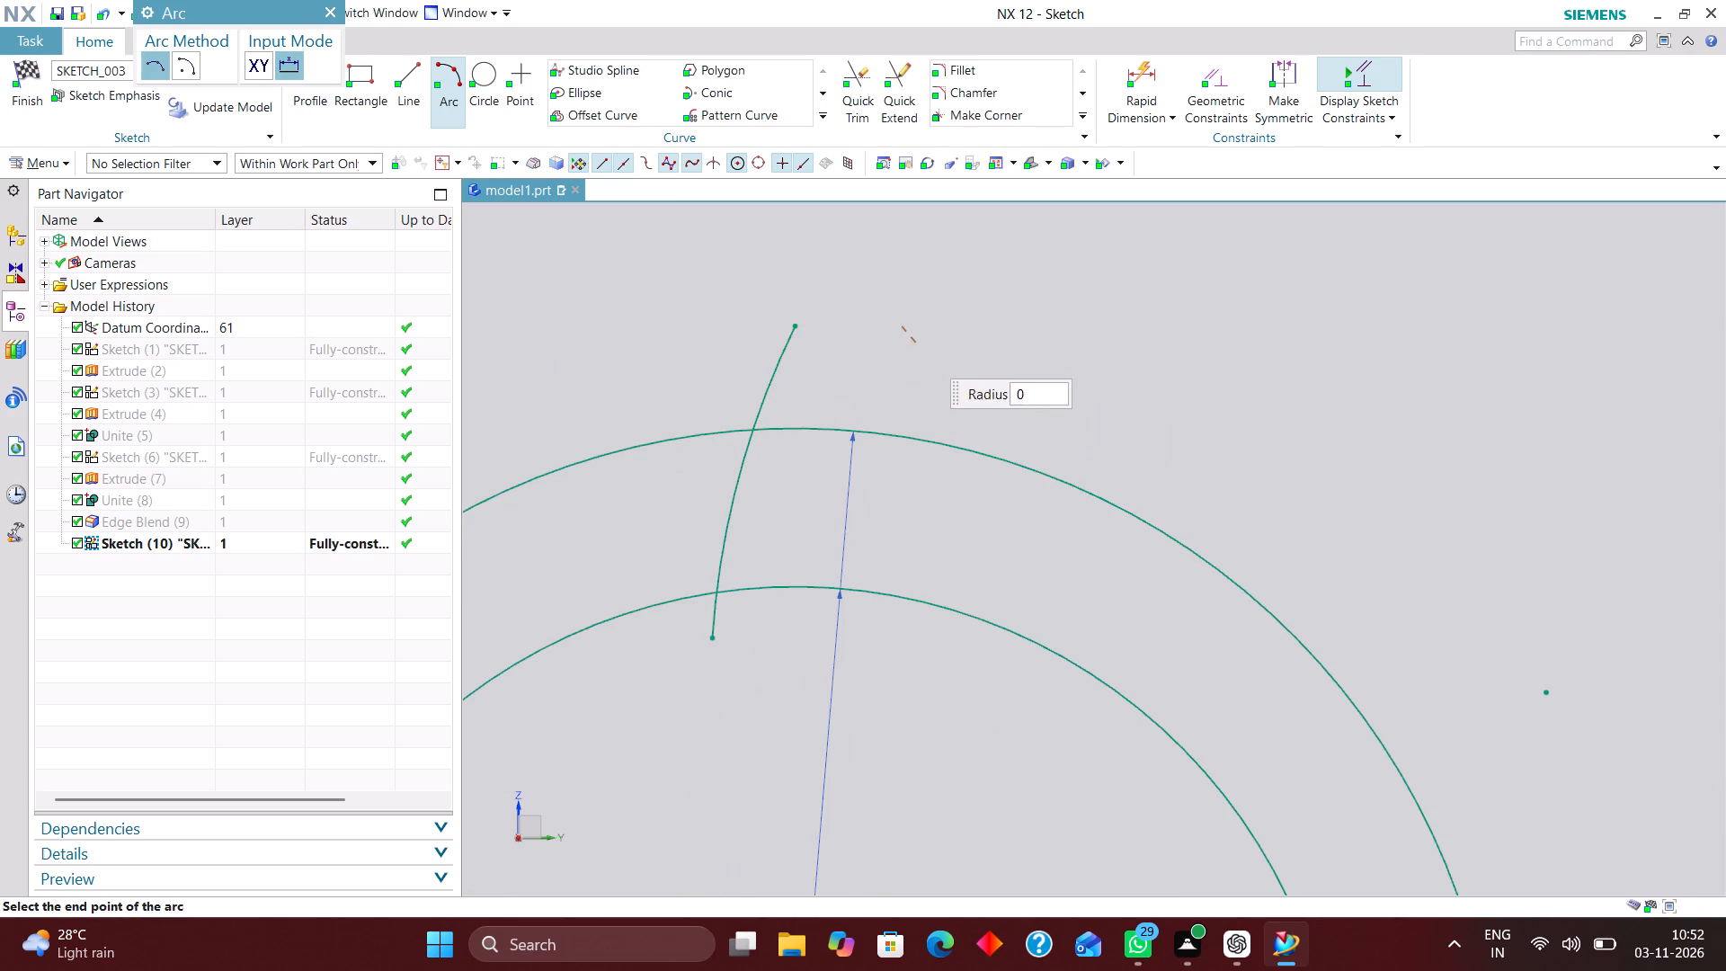
click(922, 661)
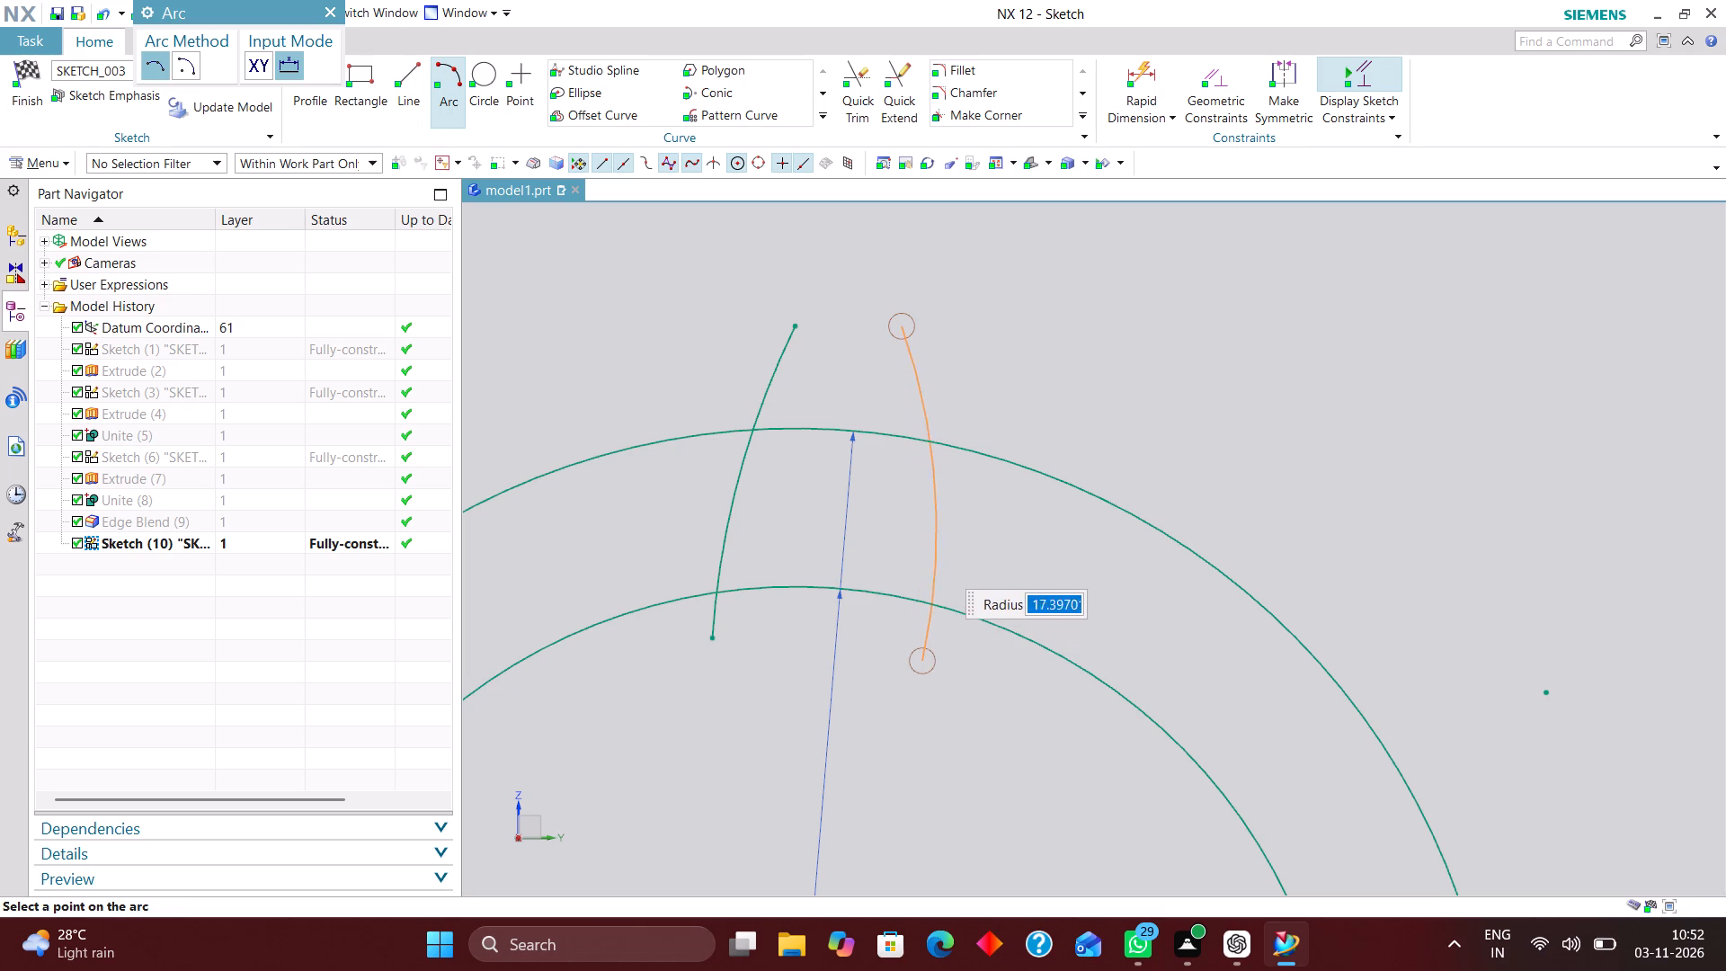
click(950, 545)
click(334, 8)
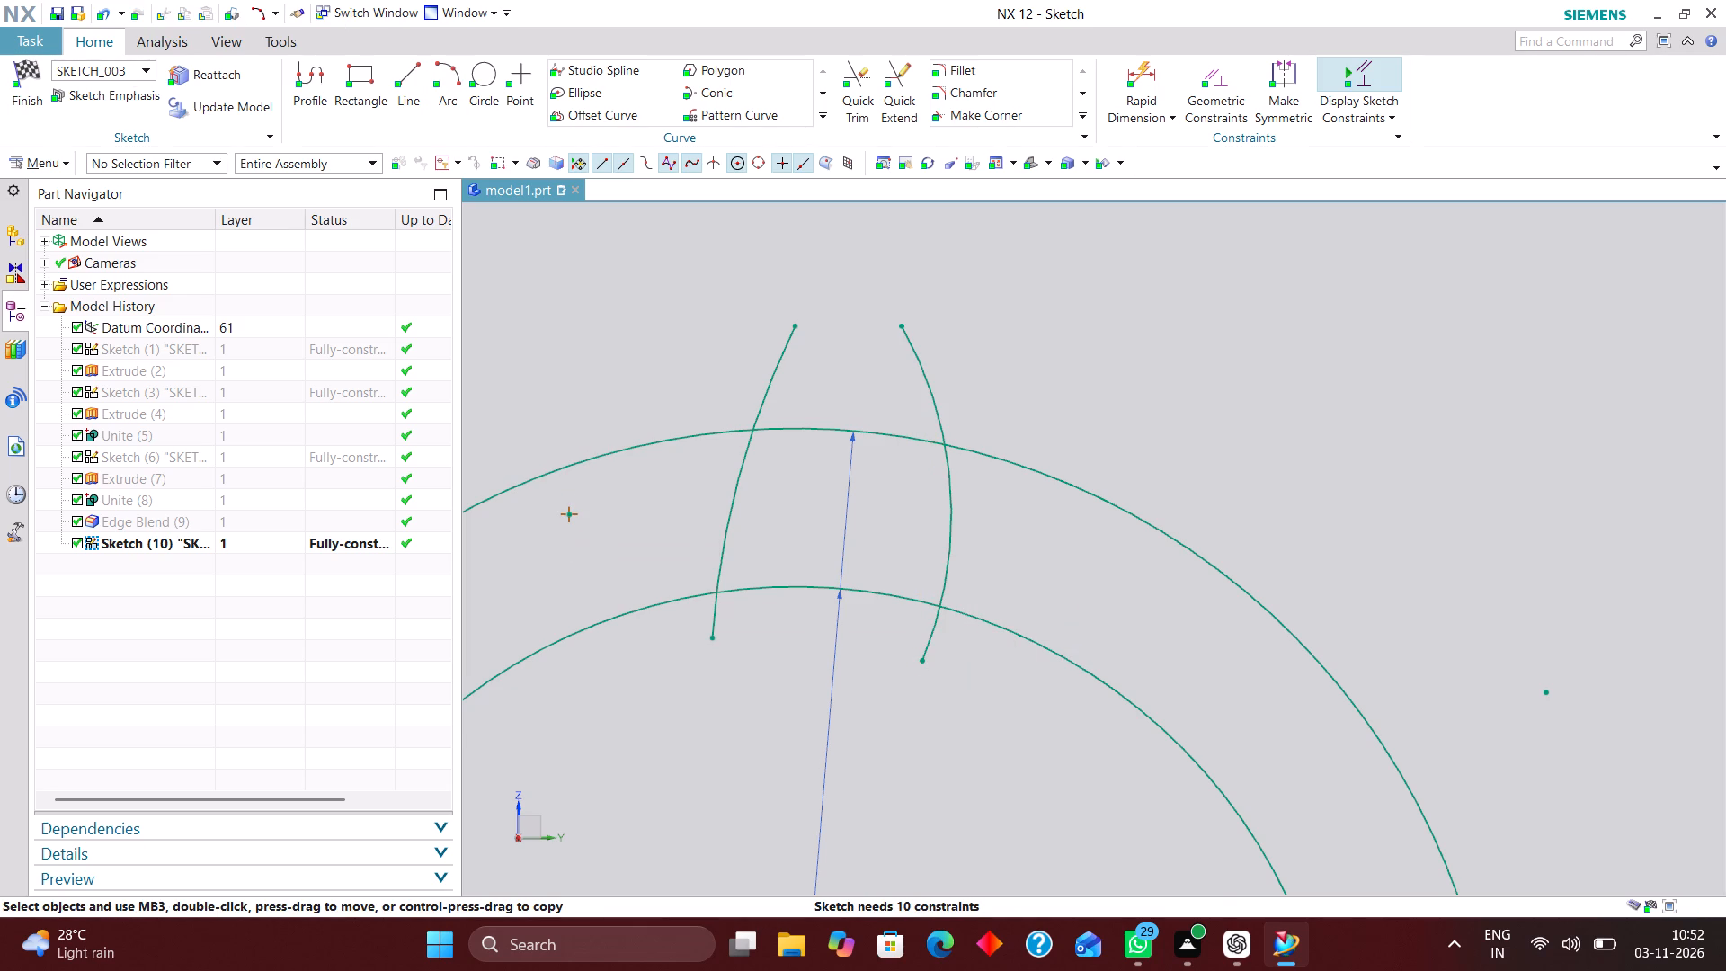
Reshape the left flank arc, bringing its lower end slightly inward and leaning its upper end past the vertical centreline.
scroll(829, 509, down, 1)
drag(741, 519, 716, 501)
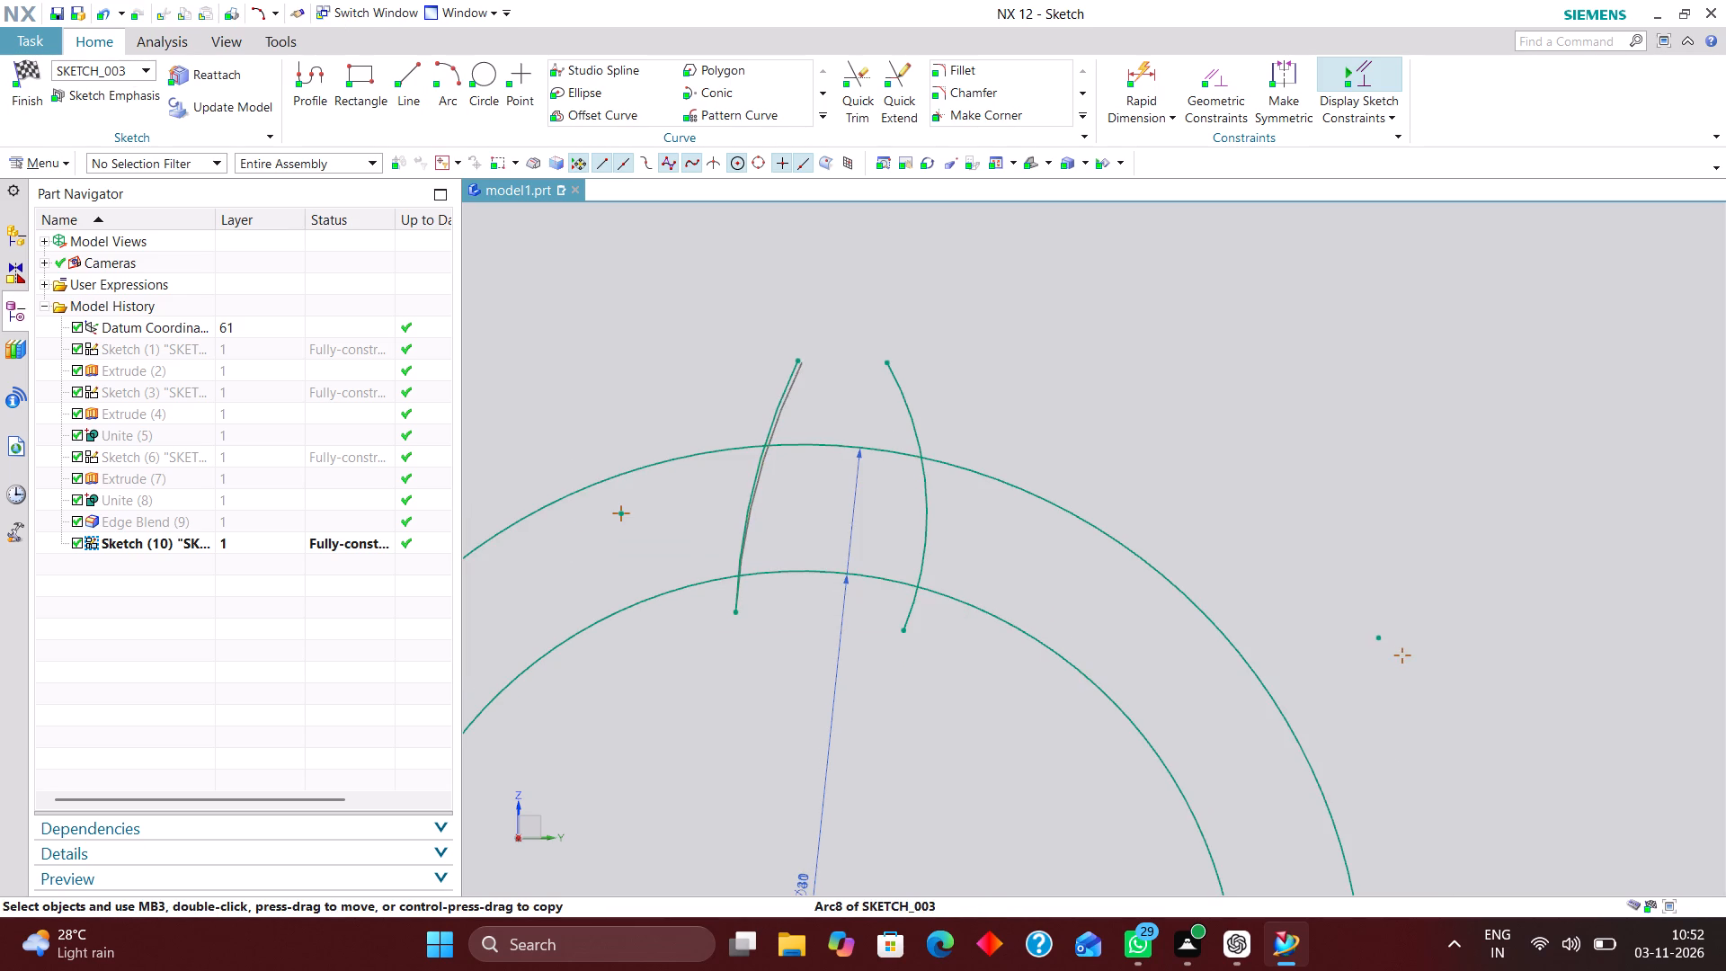
drag(716, 501, 661, 457)
scroll(770, 431, down, 2)
scroll(819, 566, up, 3)
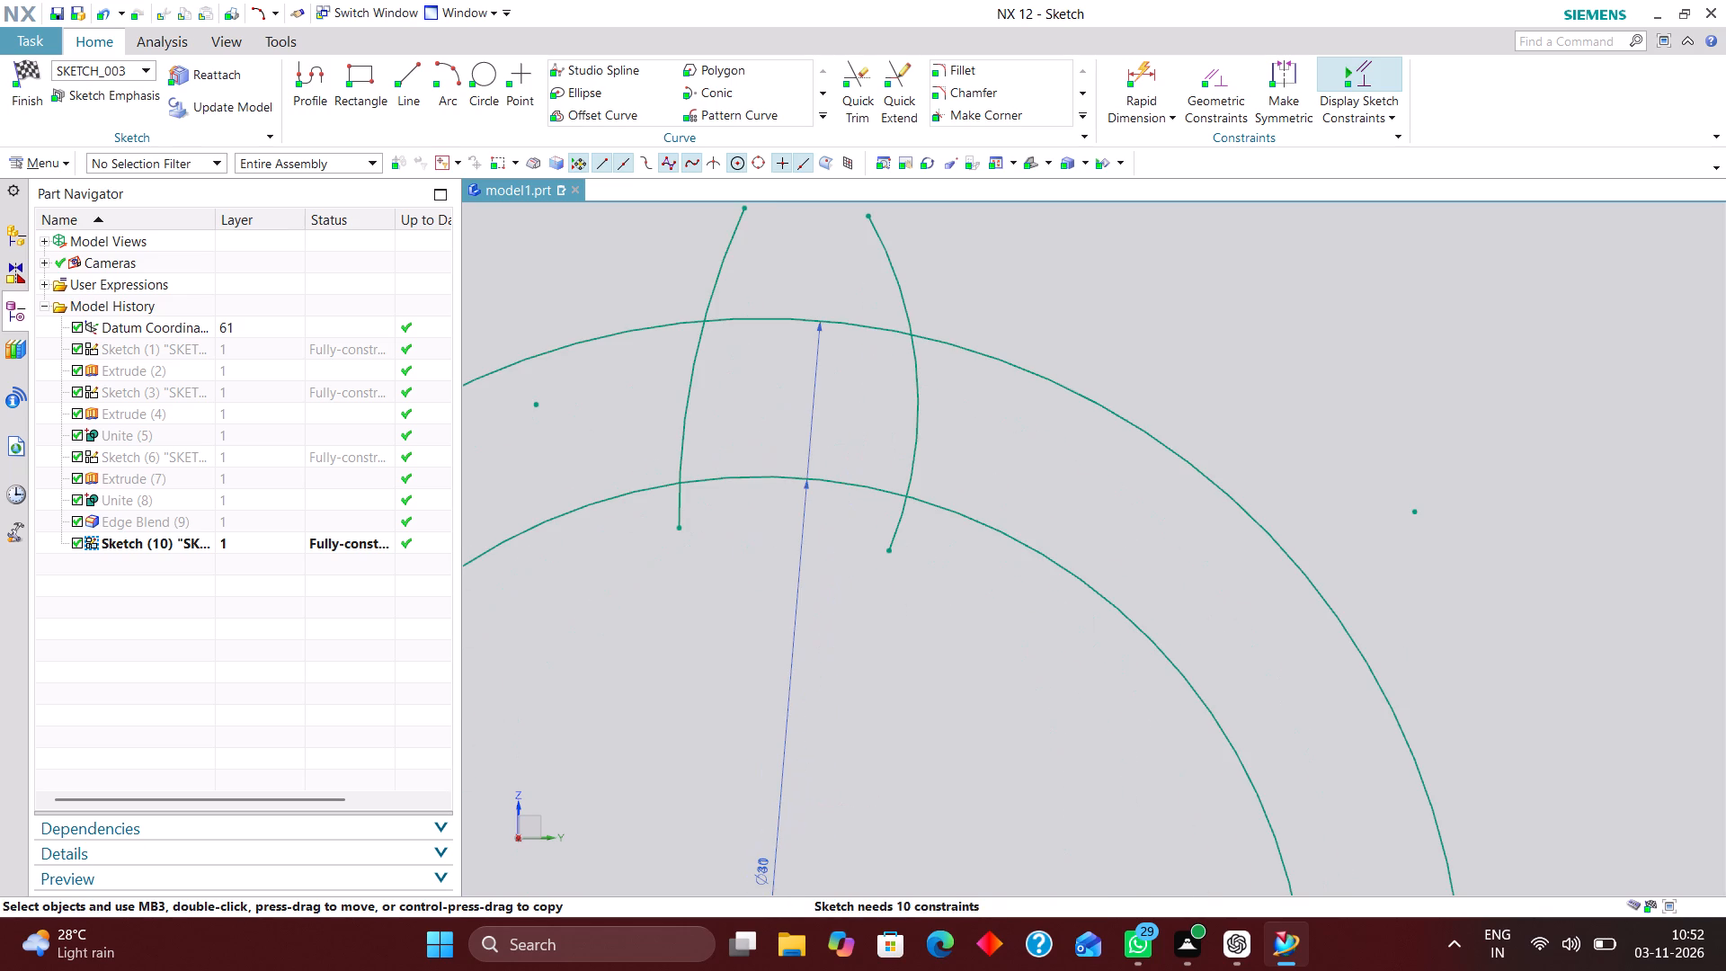
drag(678, 527, 724, 529)
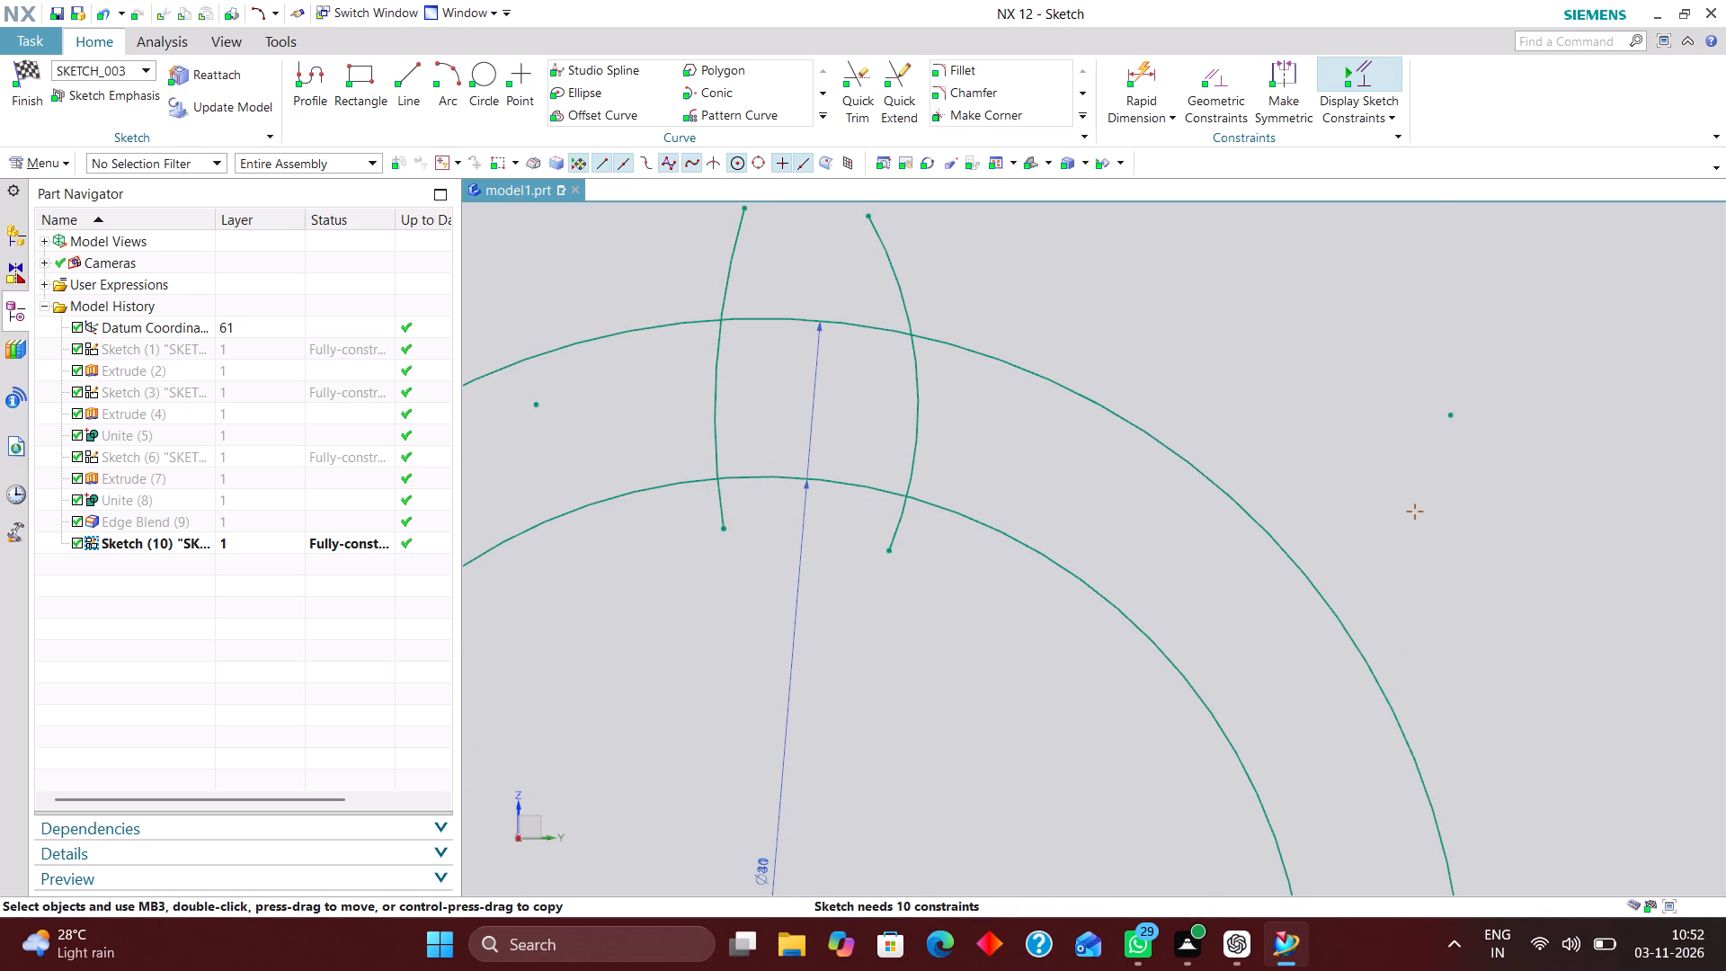
drag(725, 533, 698, 531)
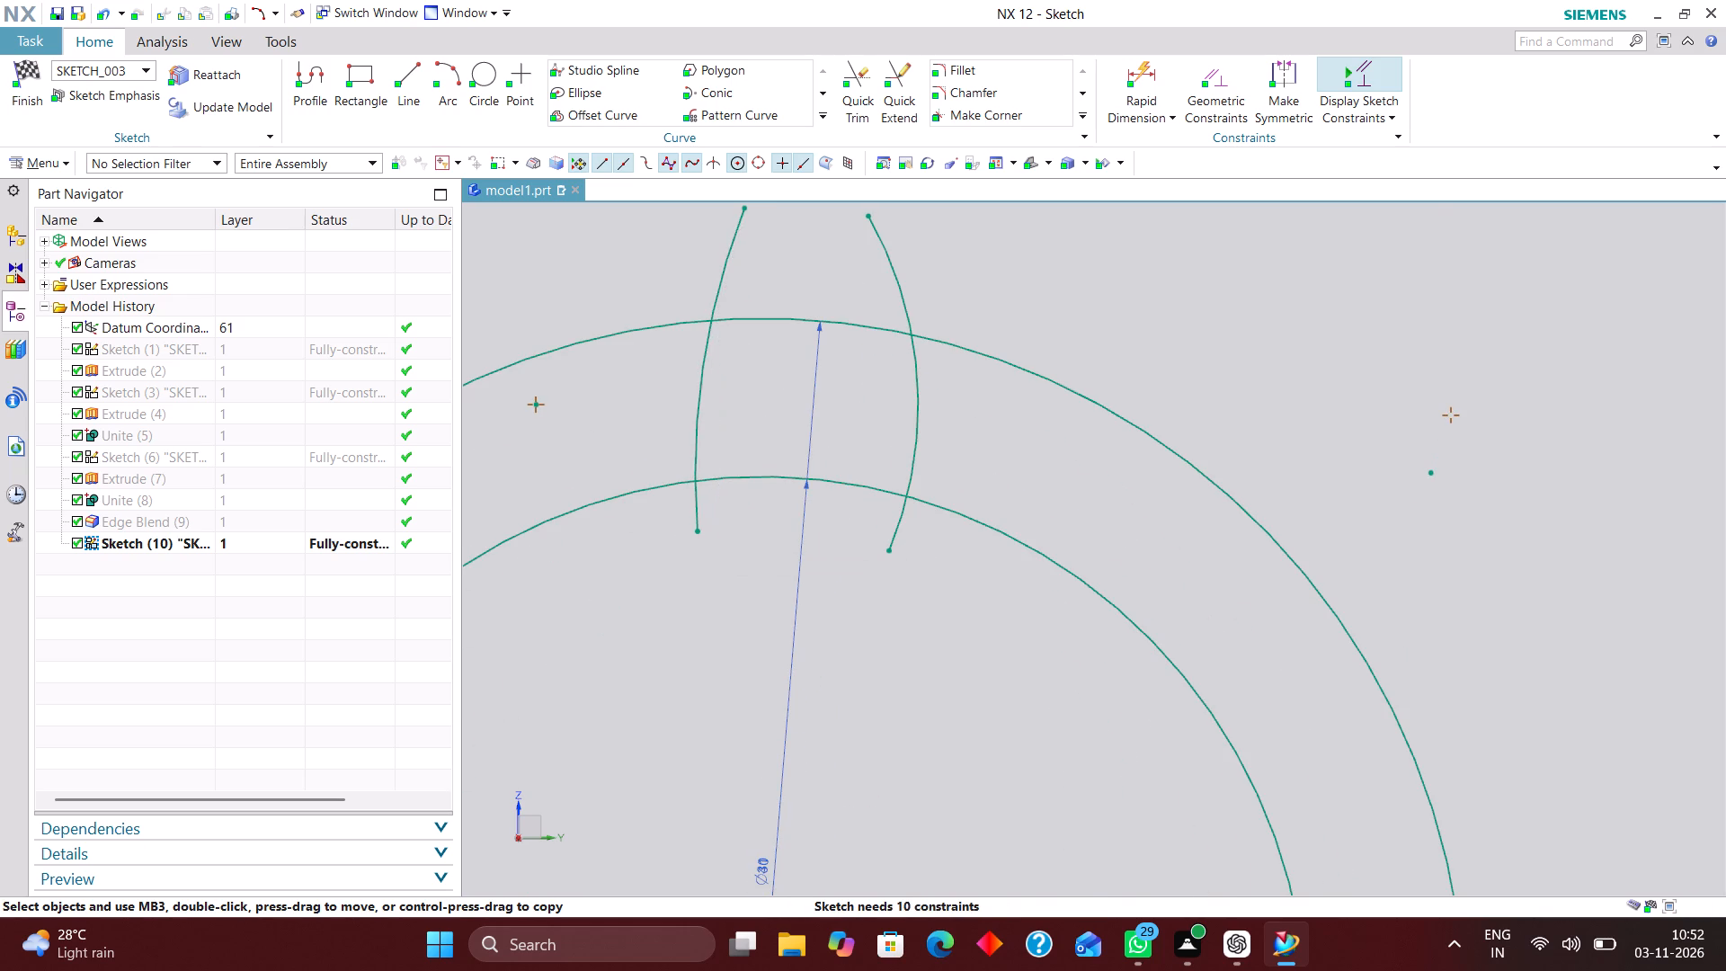
scroll(791, 543, down, 3)
drag(761, 371, 793, 397)
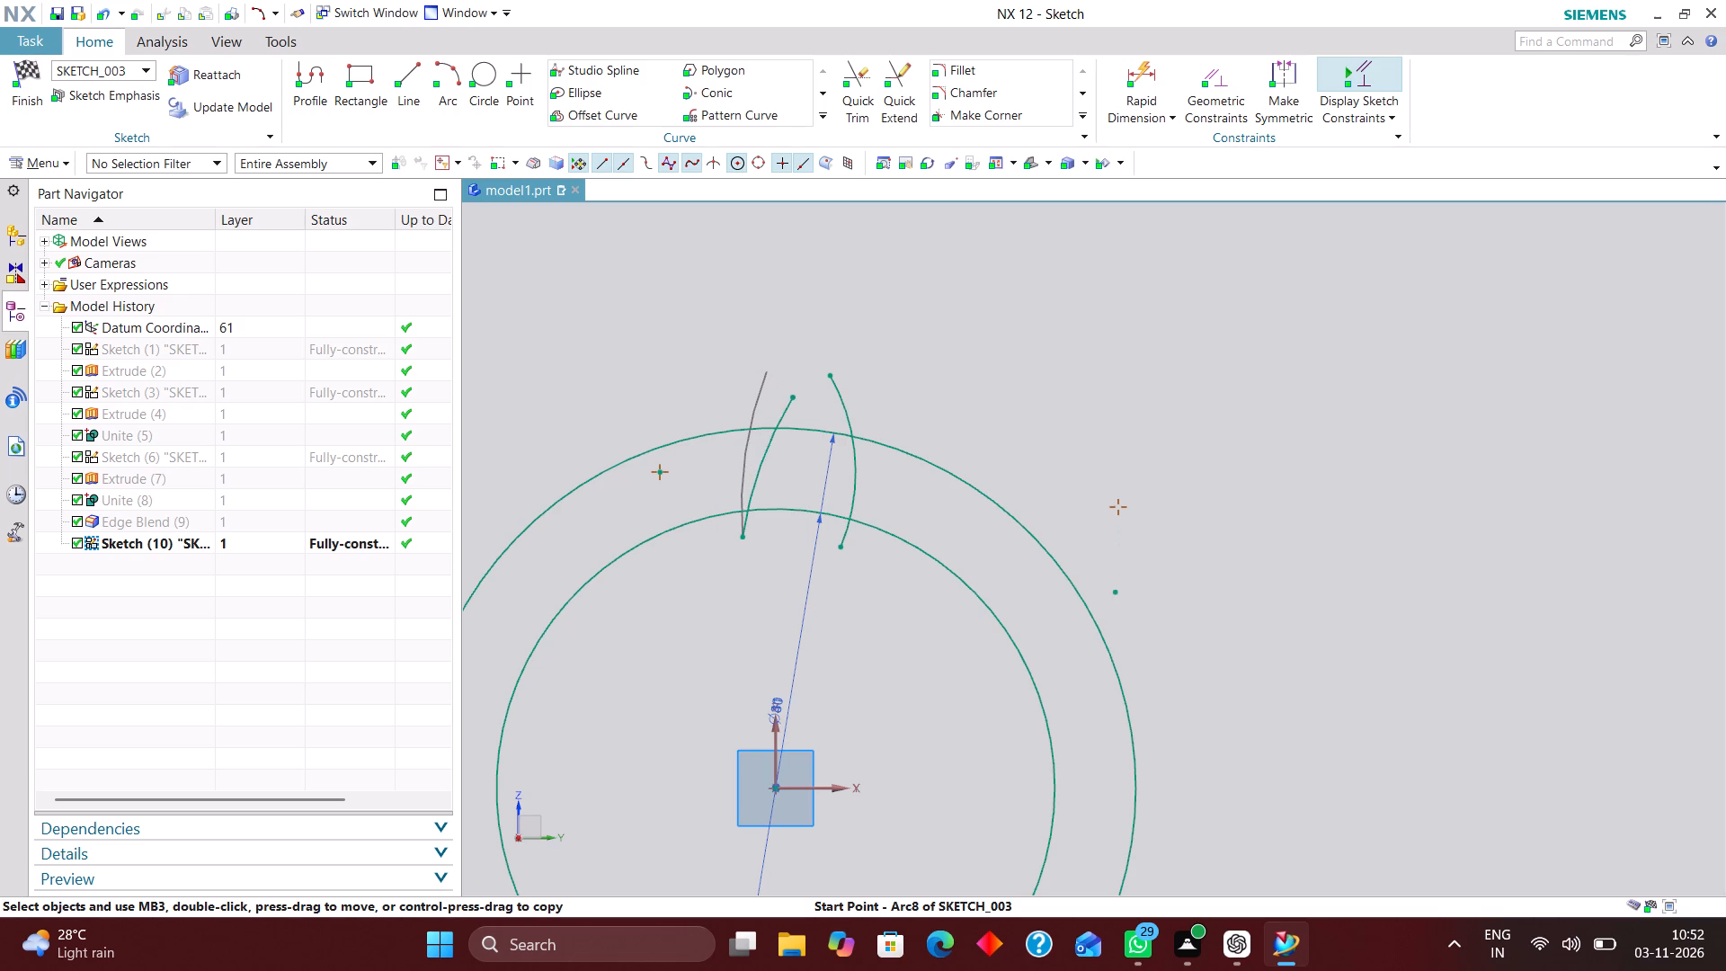
drag(793, 397, 801, 401)
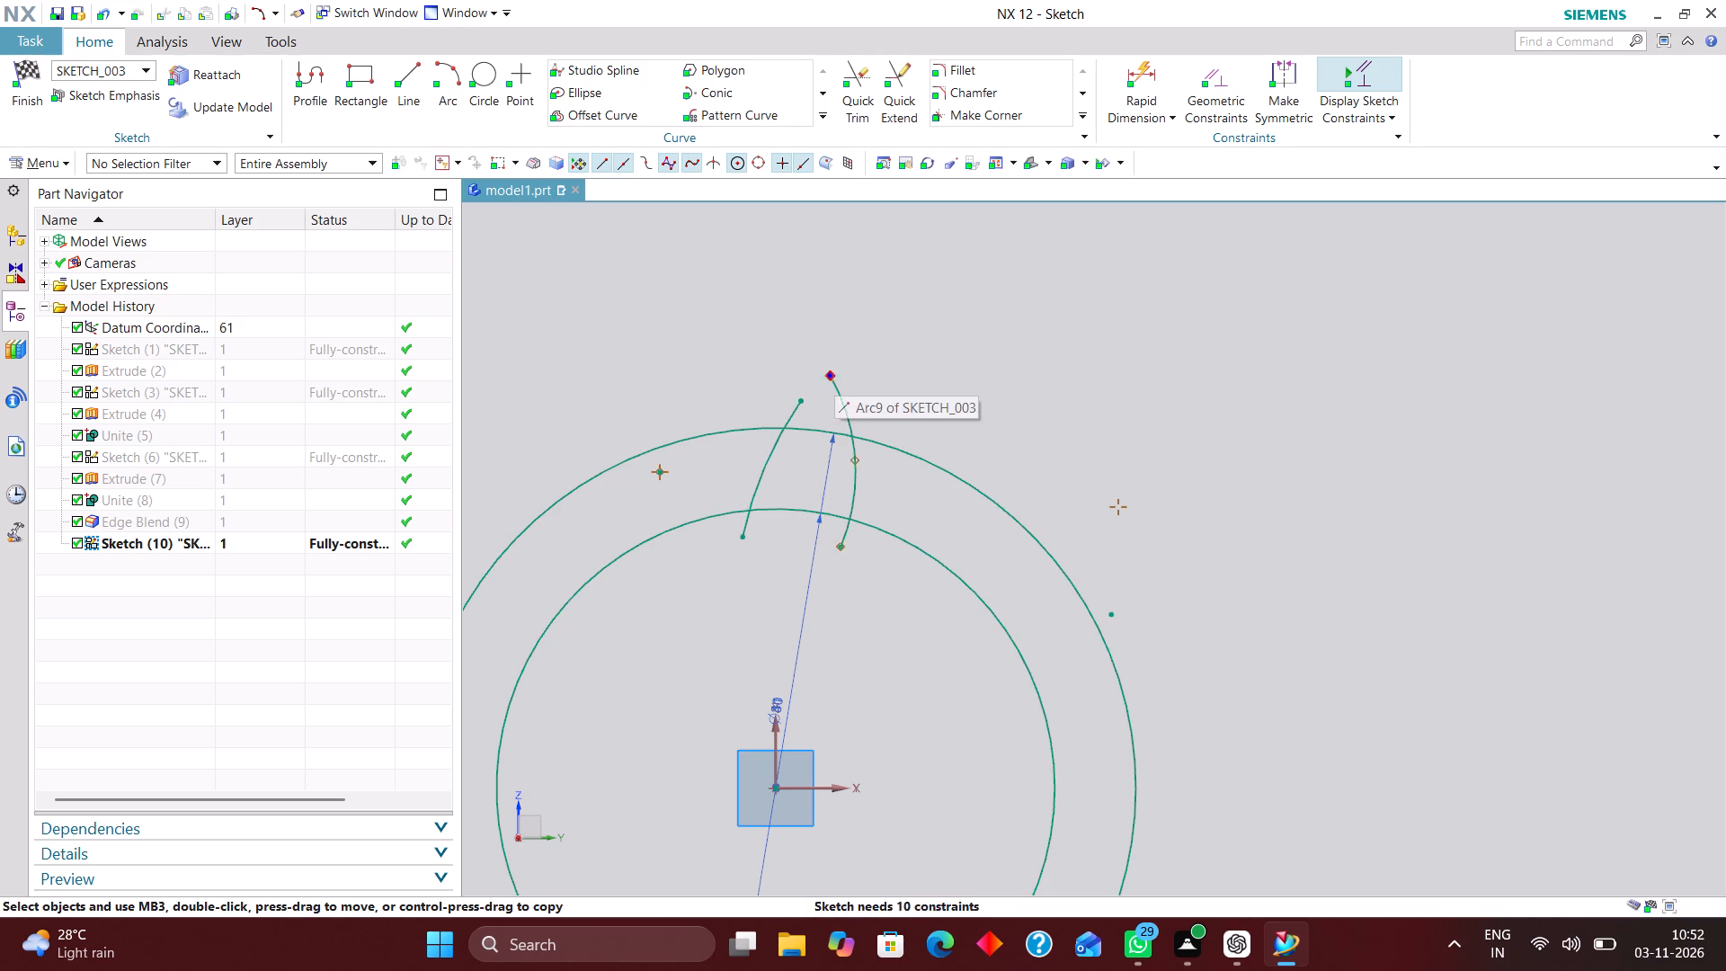
Move both ends of the right flank arc outward, keeping them just outside the outer circle and inside the inner circle.
drag(831, 374, 841, 389)
drag(841, 542, 861, 548)
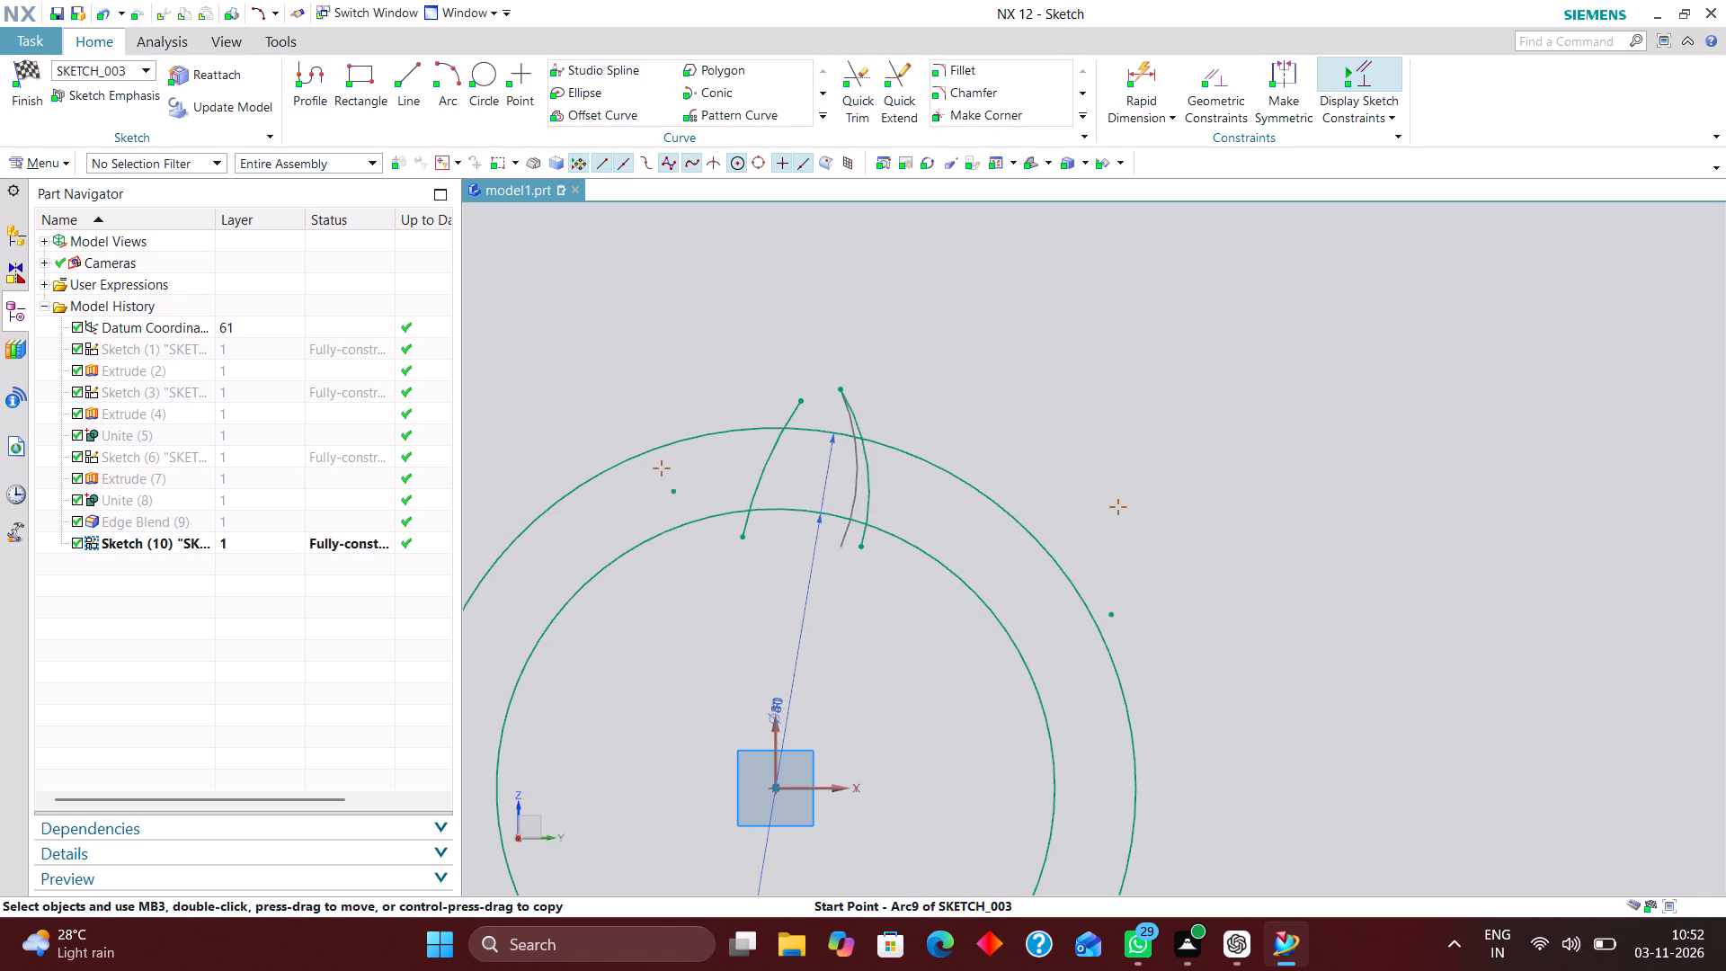
drag(861, 548, 861, 551)
drag(839, 388, 865, 414)
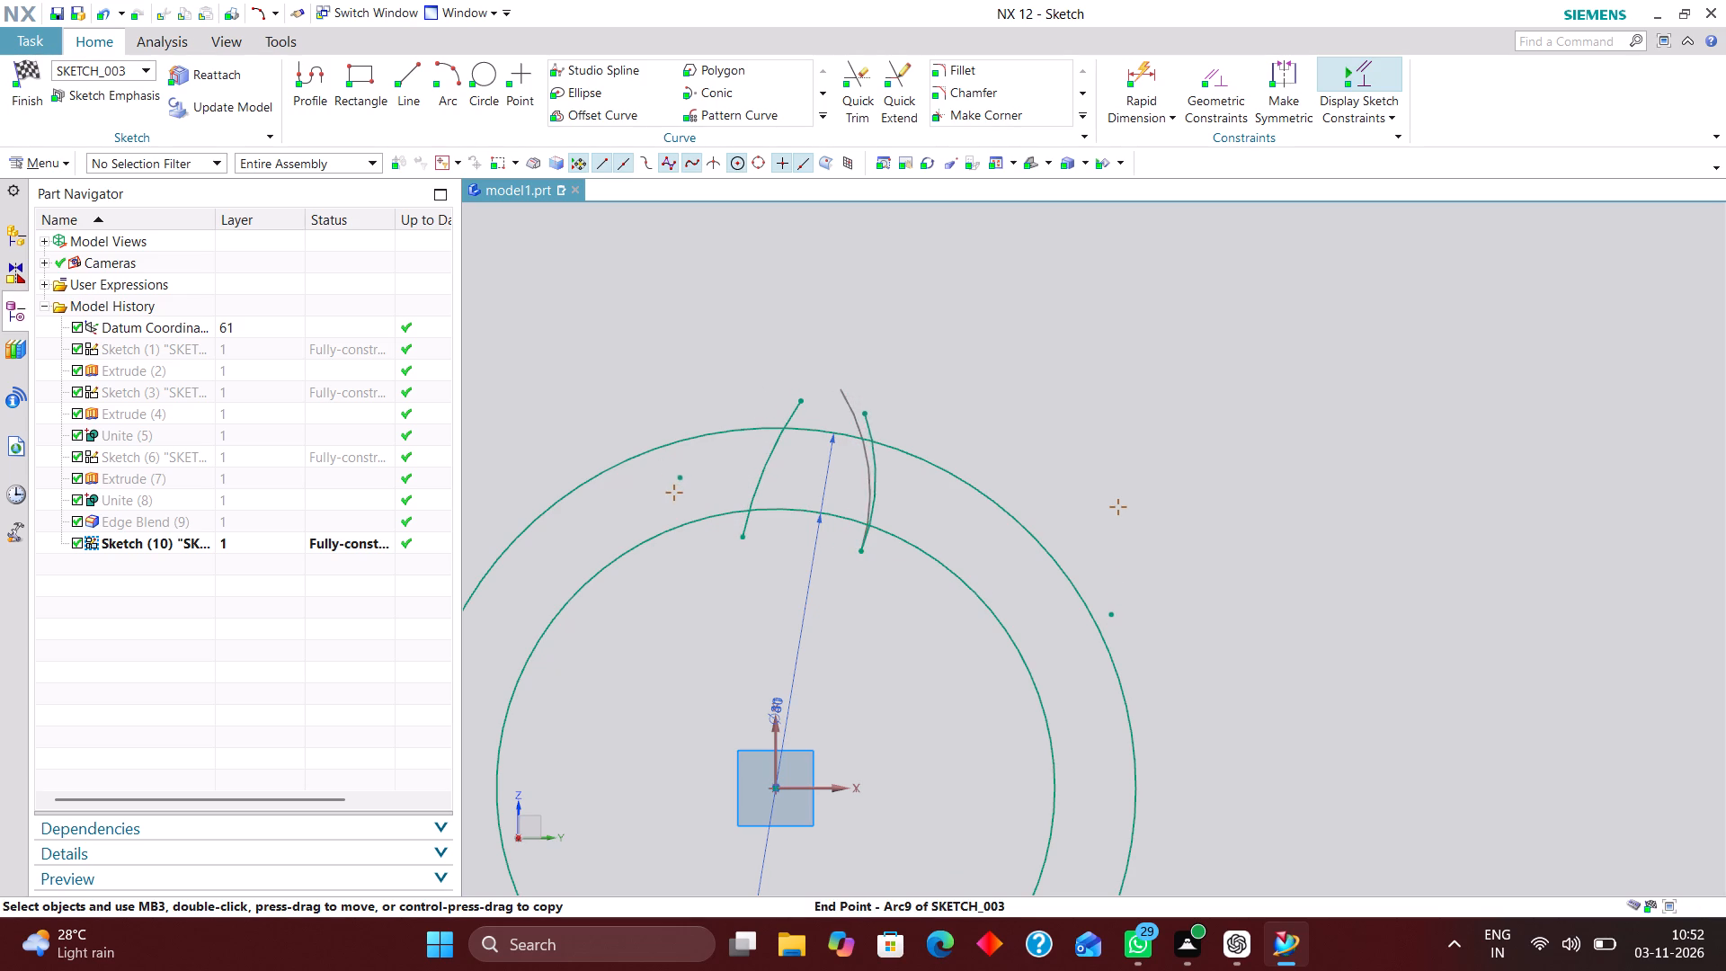
drag(865, 414, 868, 417)
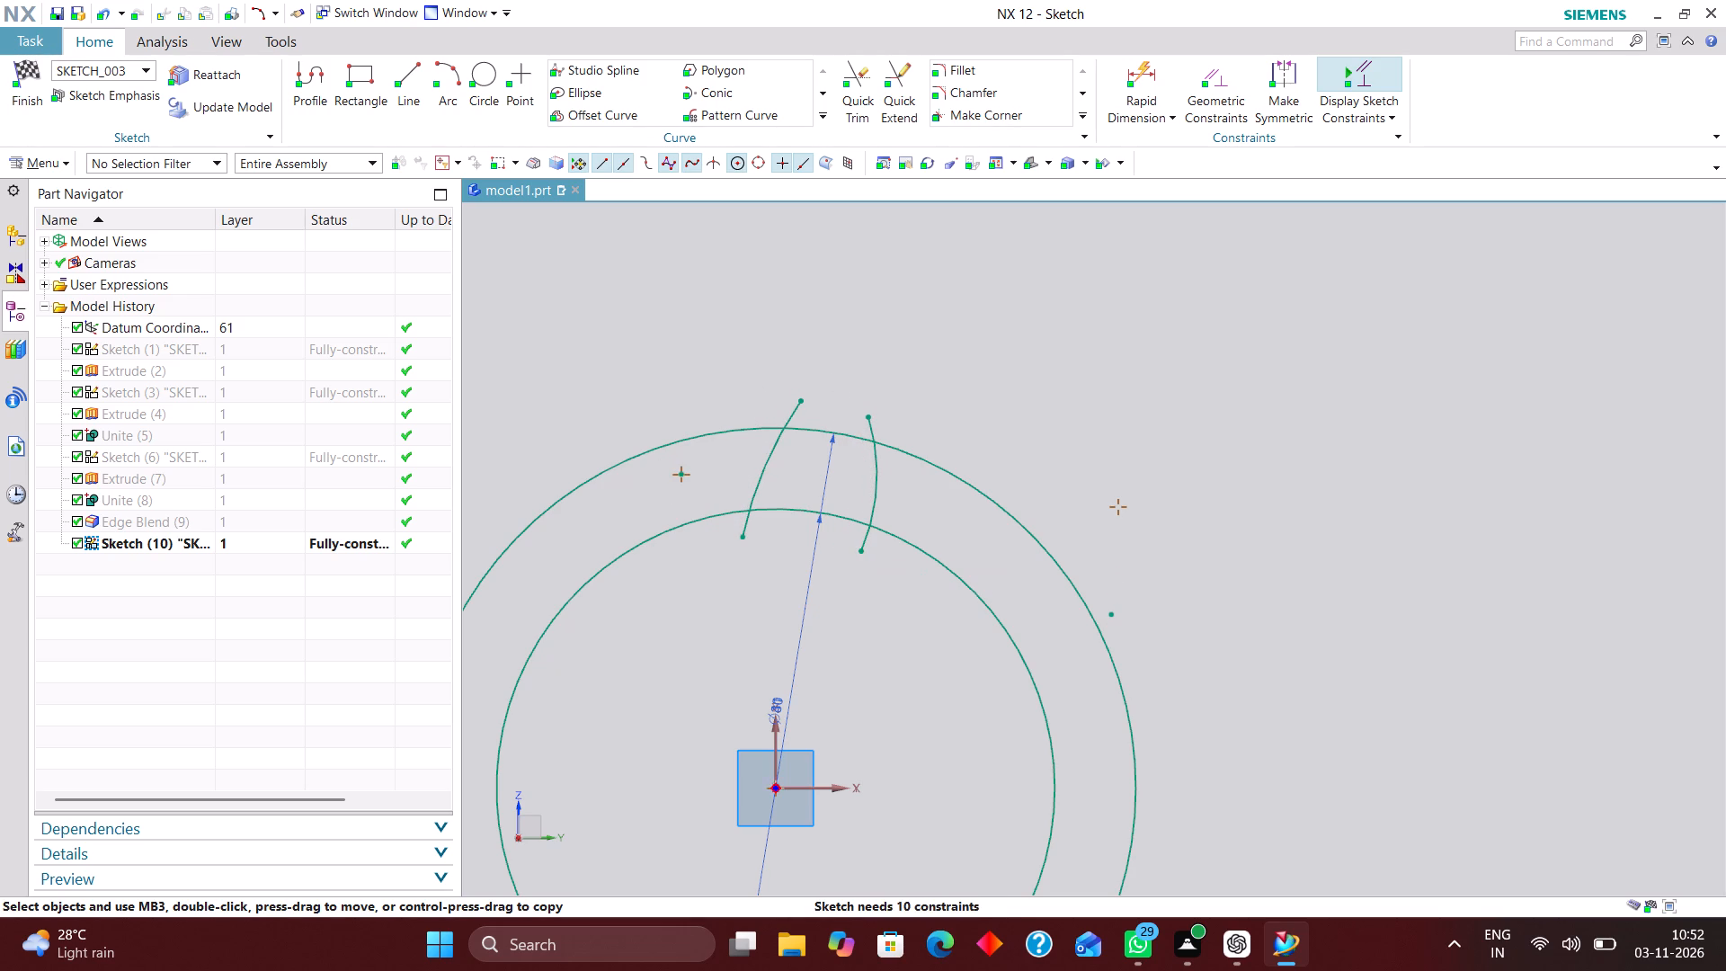
Straighten the left flank arc by adjusting both ends, and shift the whole arc to the left of the vertical centreline.
drag(741, 533, 772, 536)
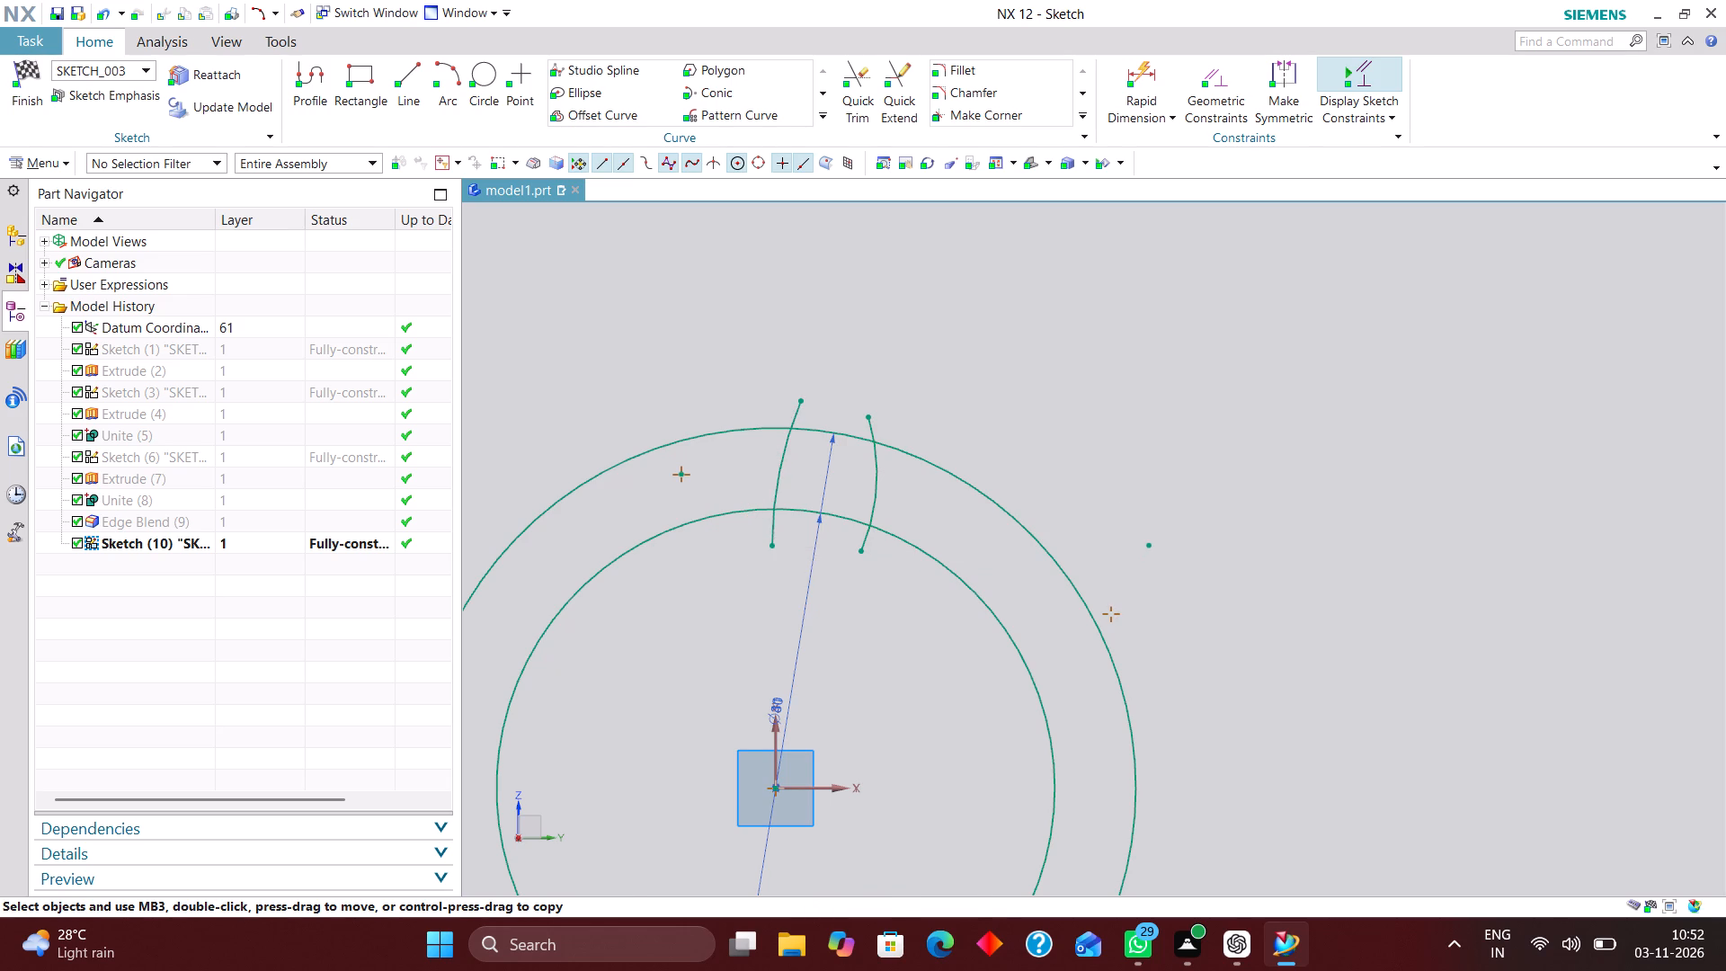
scroll(757, 438, down, 1)
right_drag(1133, 400, 896, 376)
scroll(797, 424, up, 3)
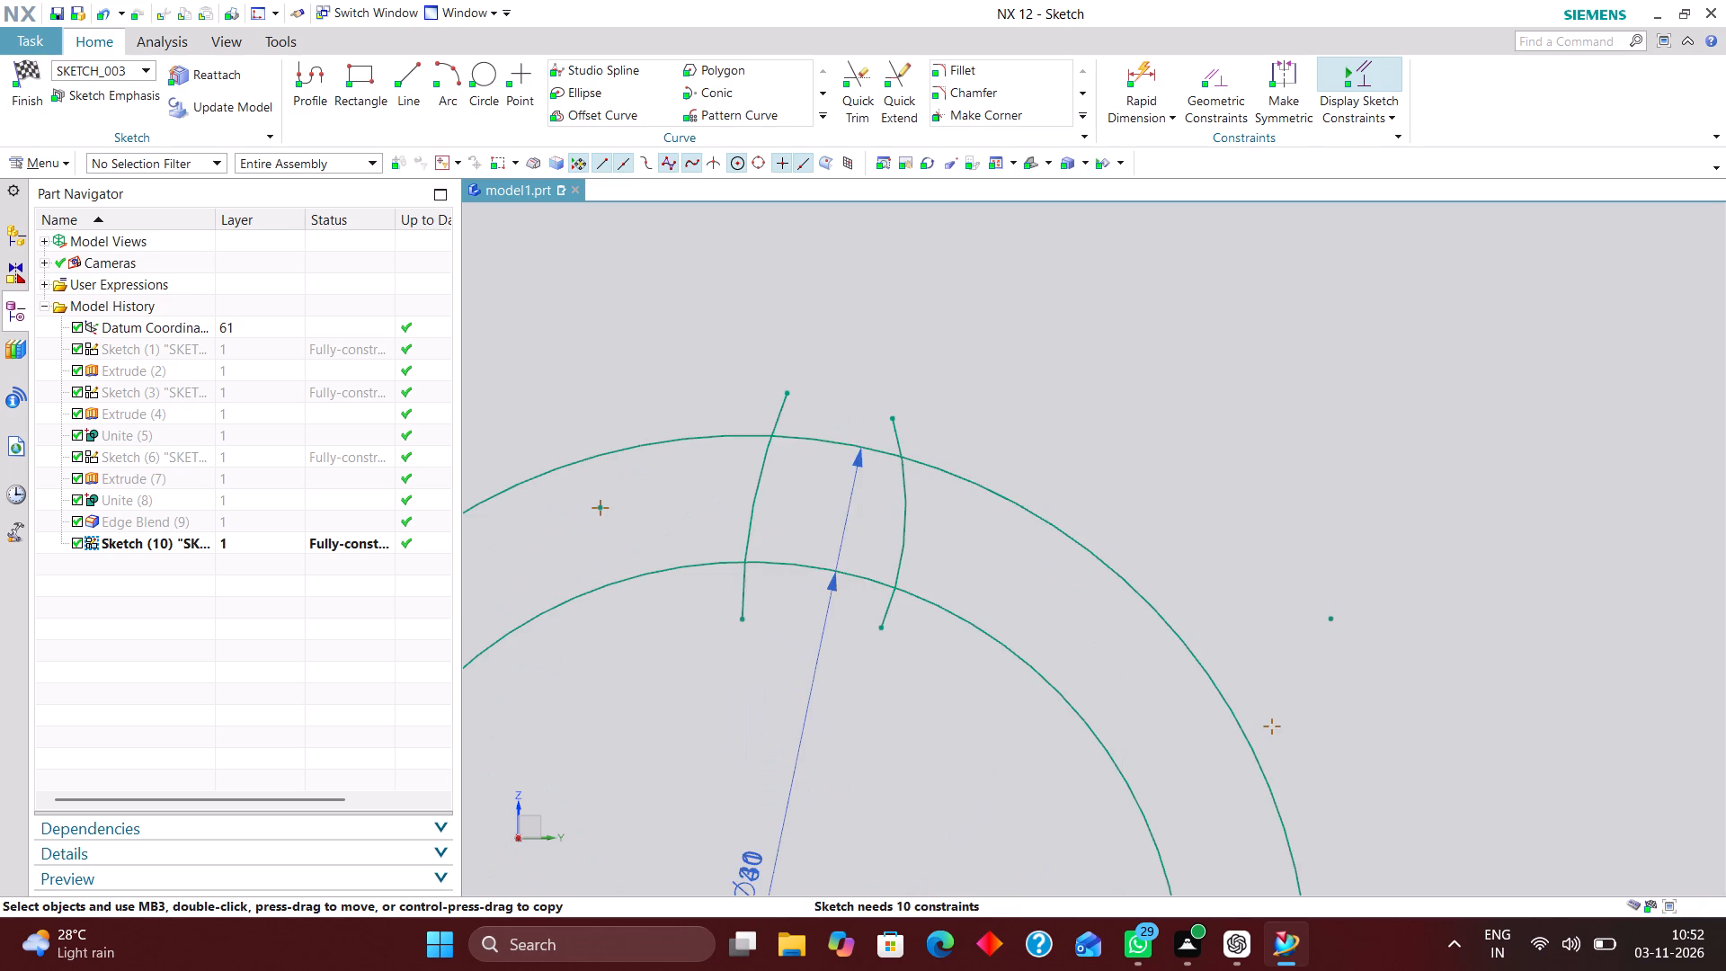
drag(781, 391, 754, 406)
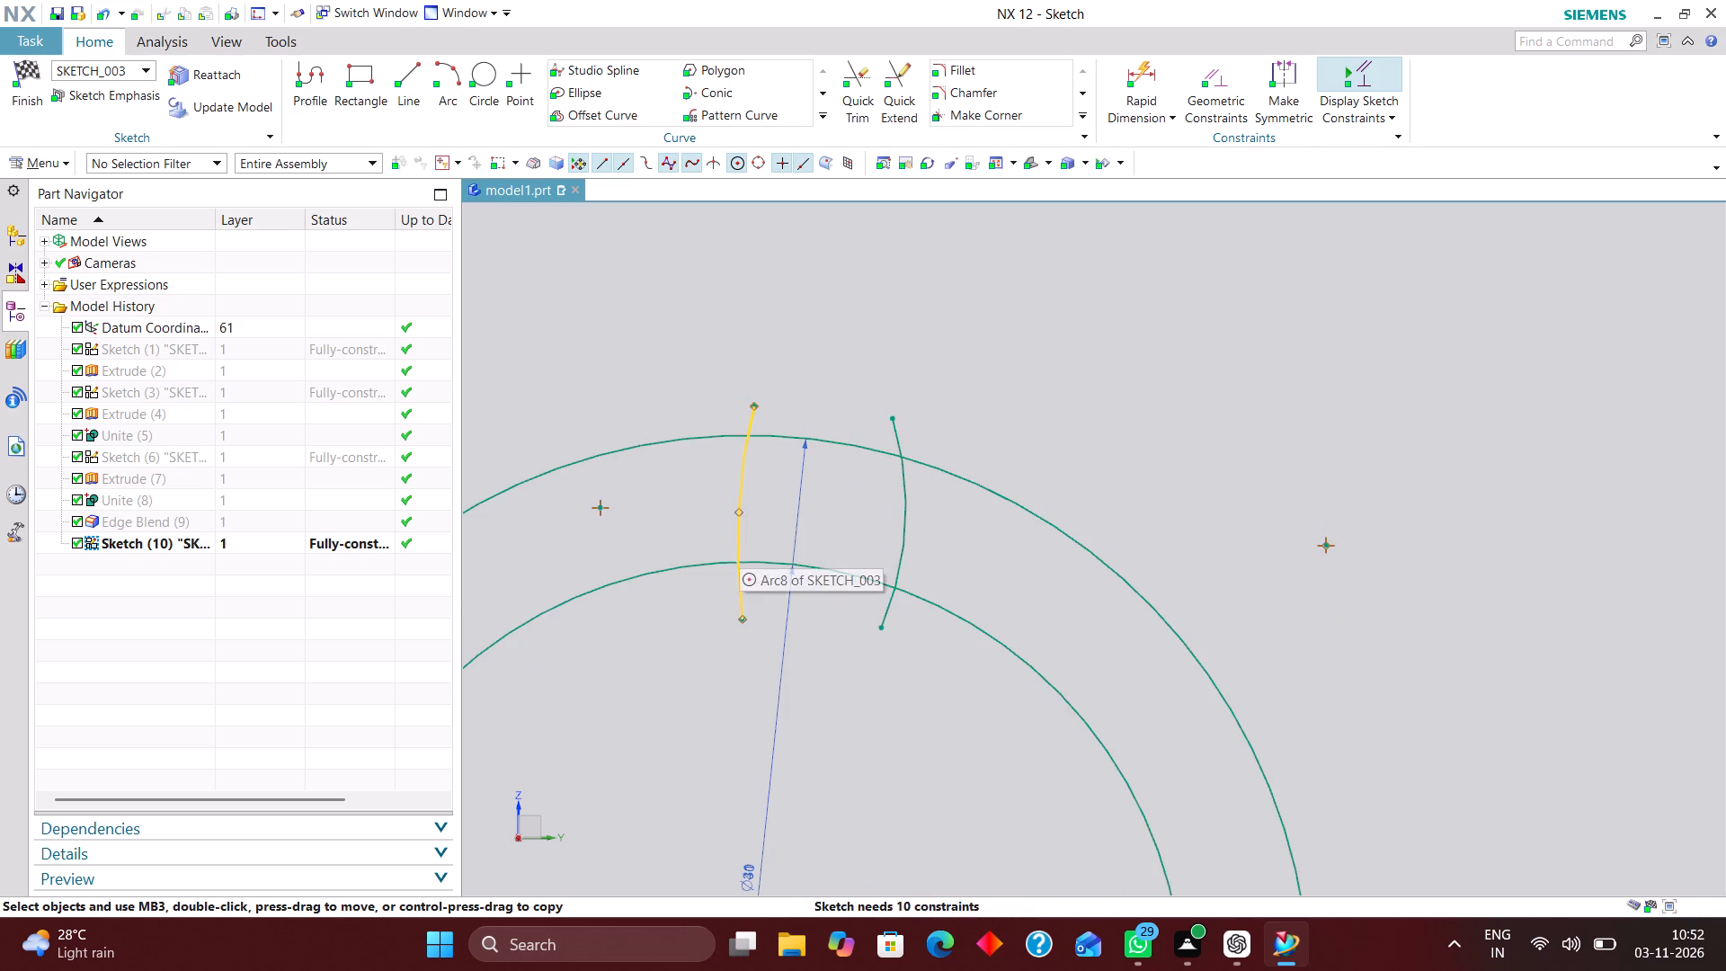
drag(736, 545, 727, 541)
drag(1315, 542, 1277, 545)
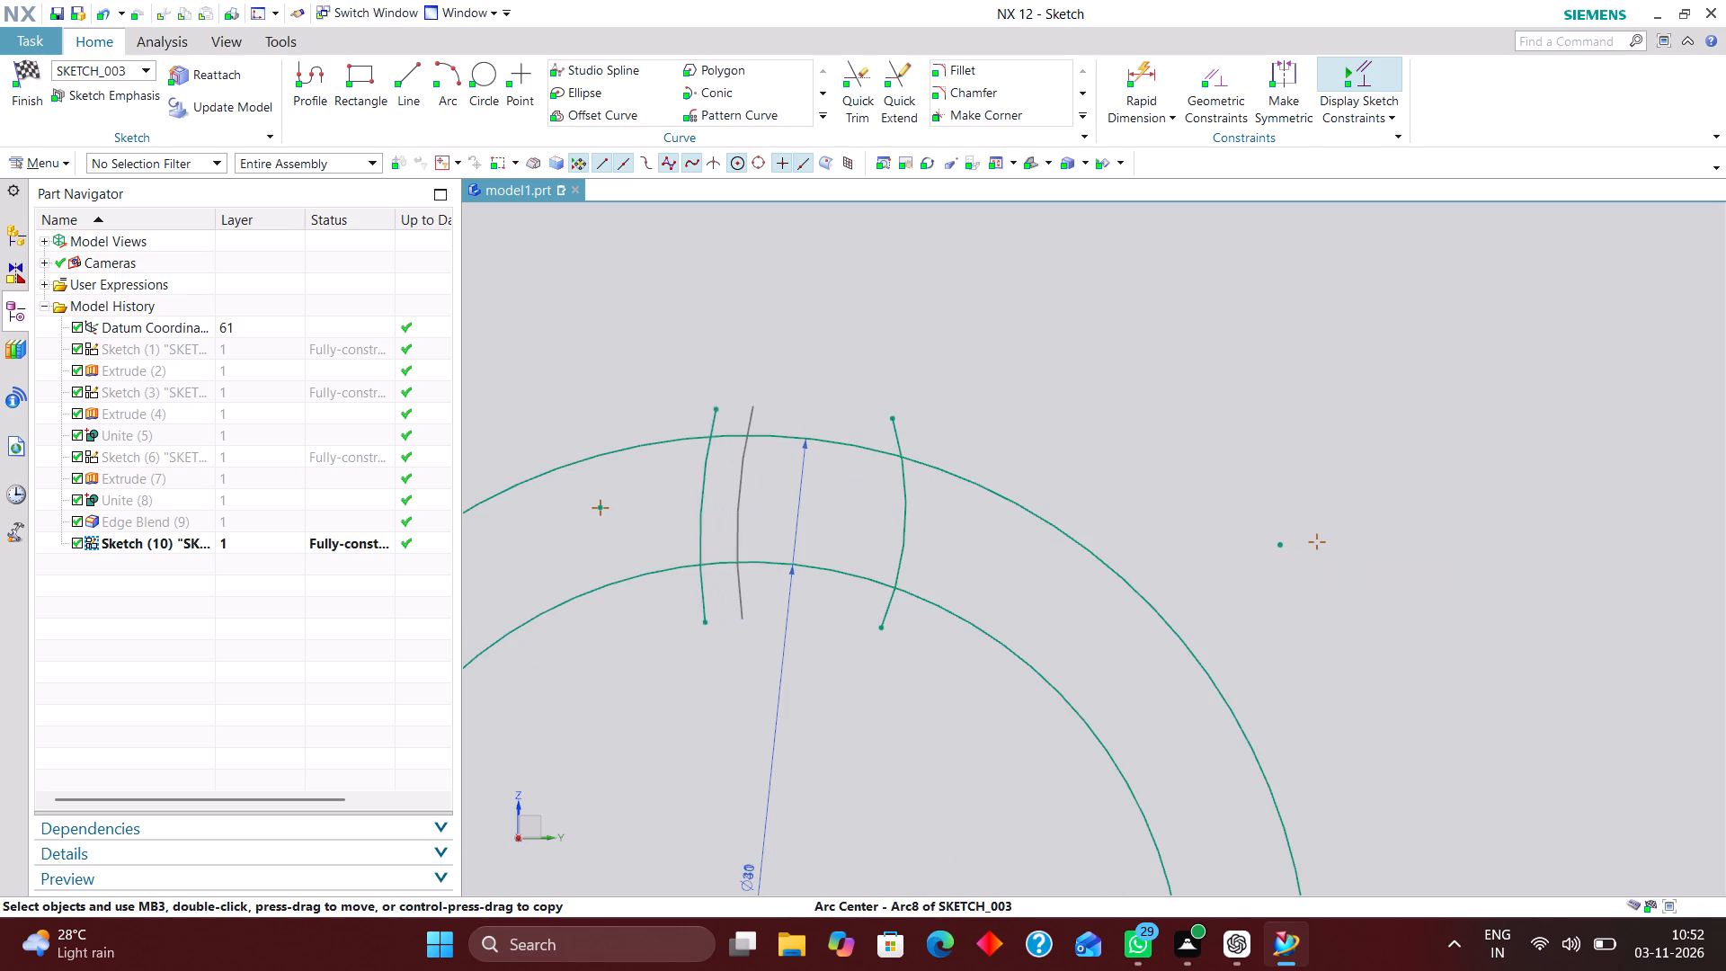
drag(1277, 545, 1277, 542)
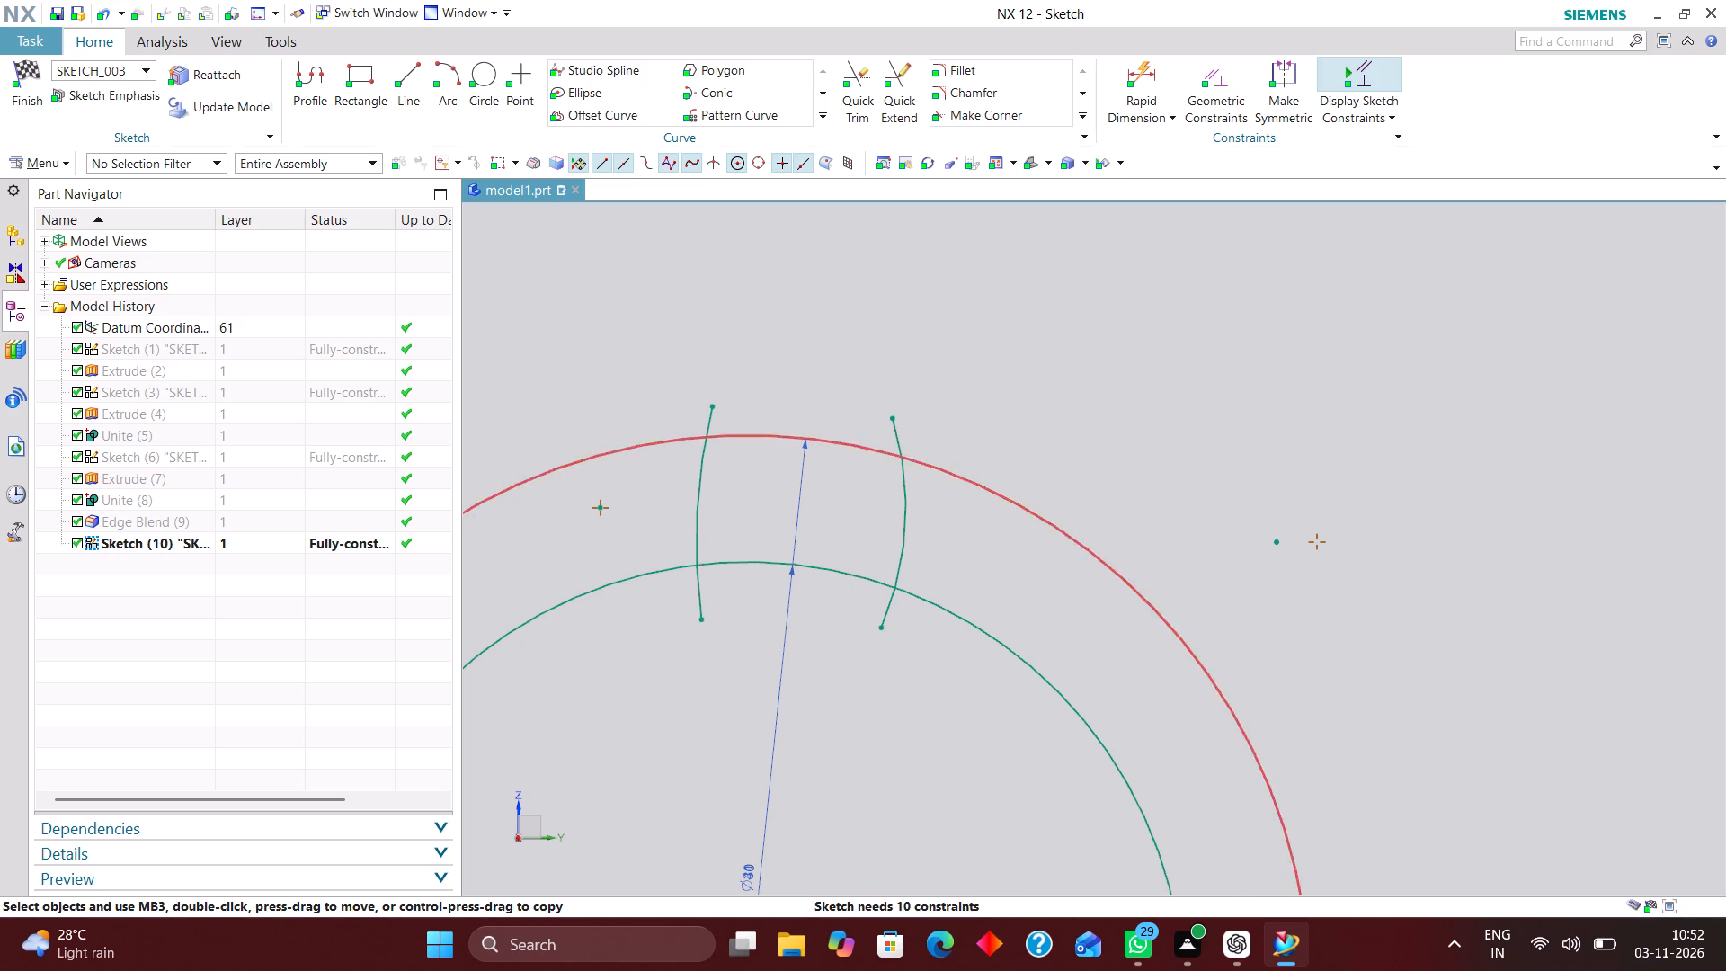
Shift the right flank arc closer to the vertical centreline and lean its upper end inward above the outer circle.
scroll(1110, 548, down, 2)
drag(783, 524, 796, 518)
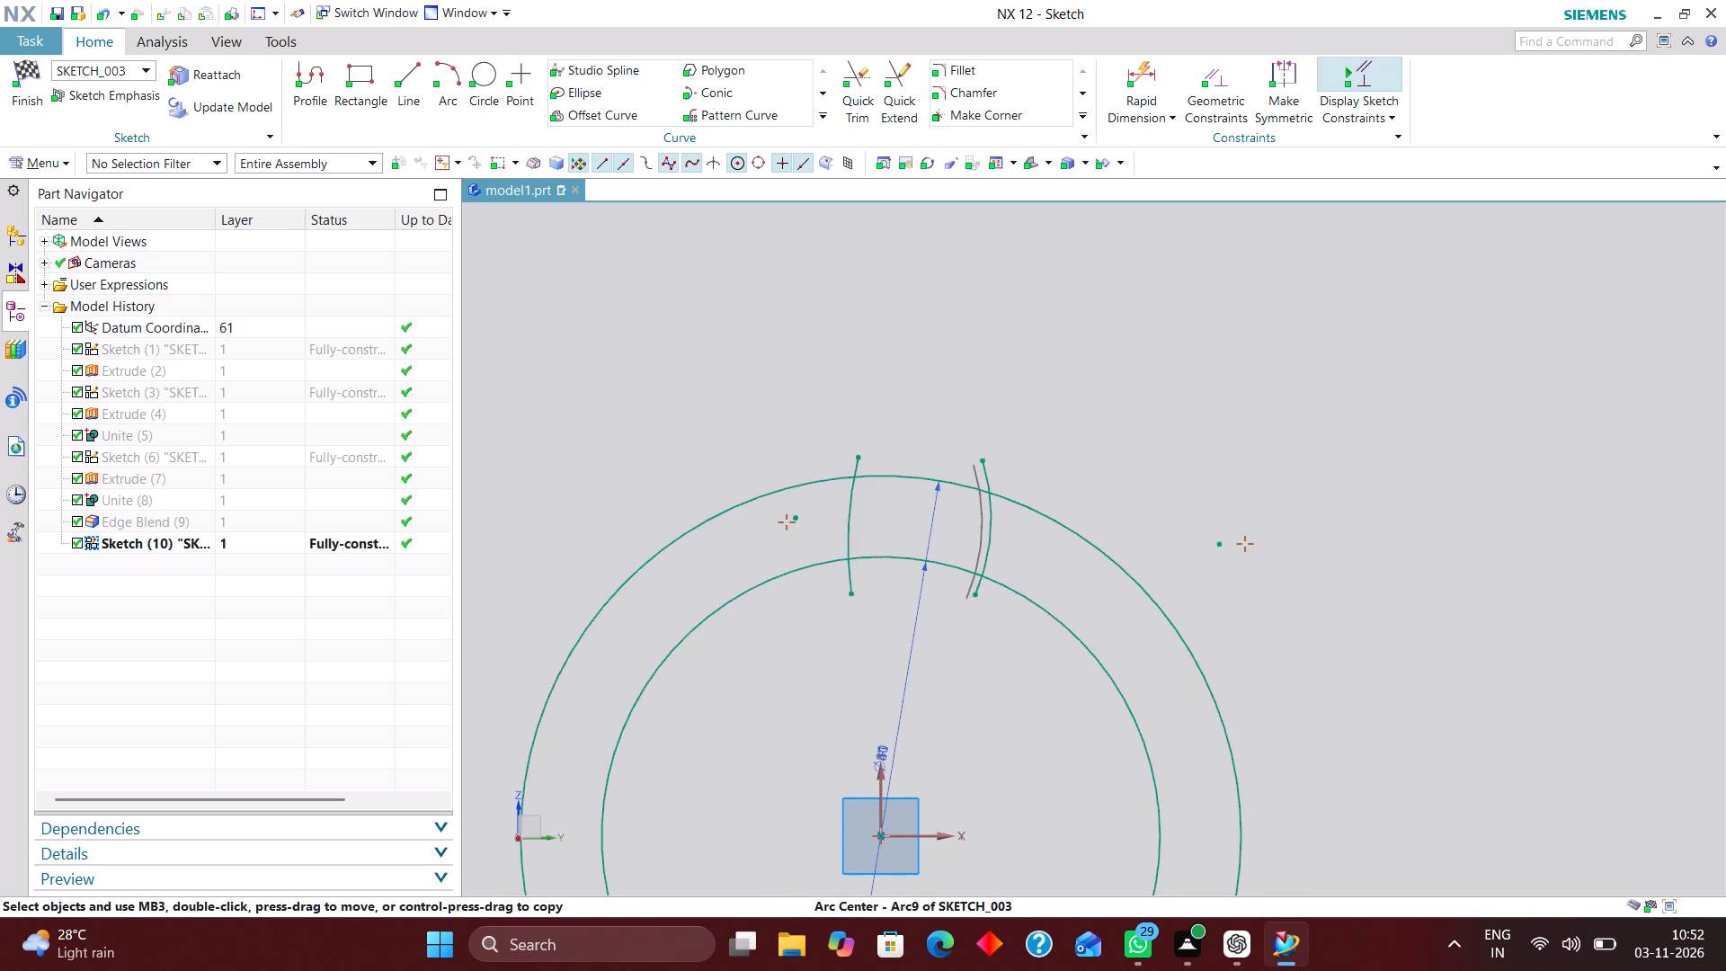
drag(796, 518, 747, 516)
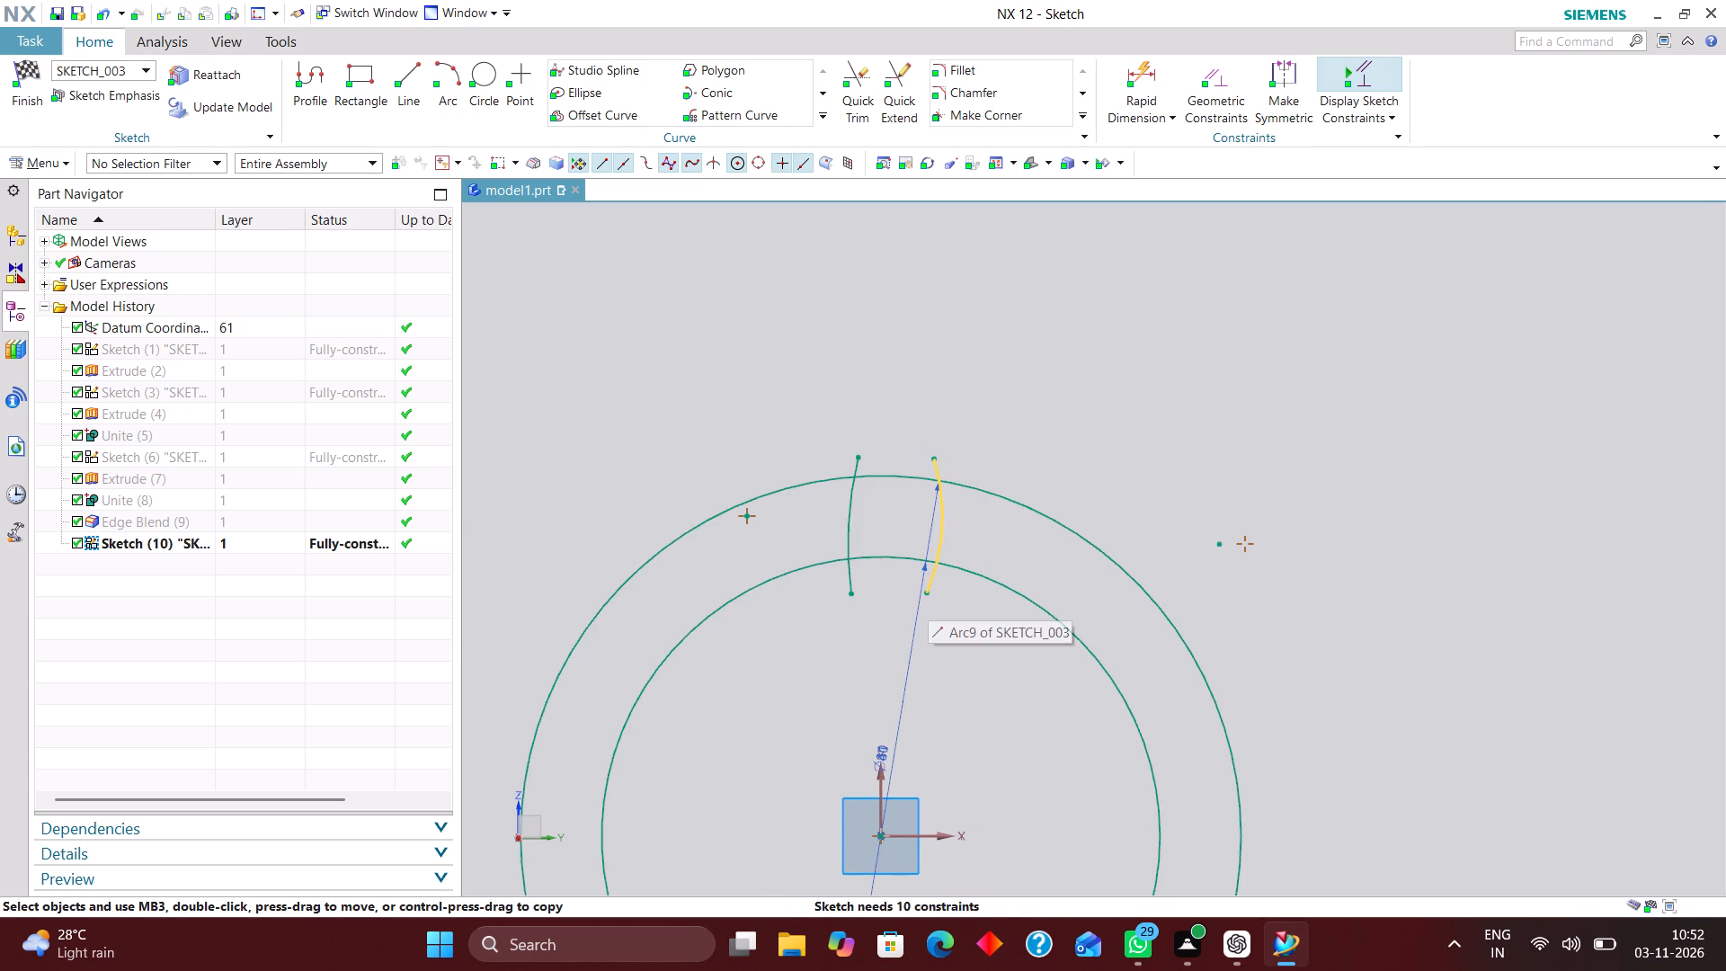
drag(924, 595, 939, 603)
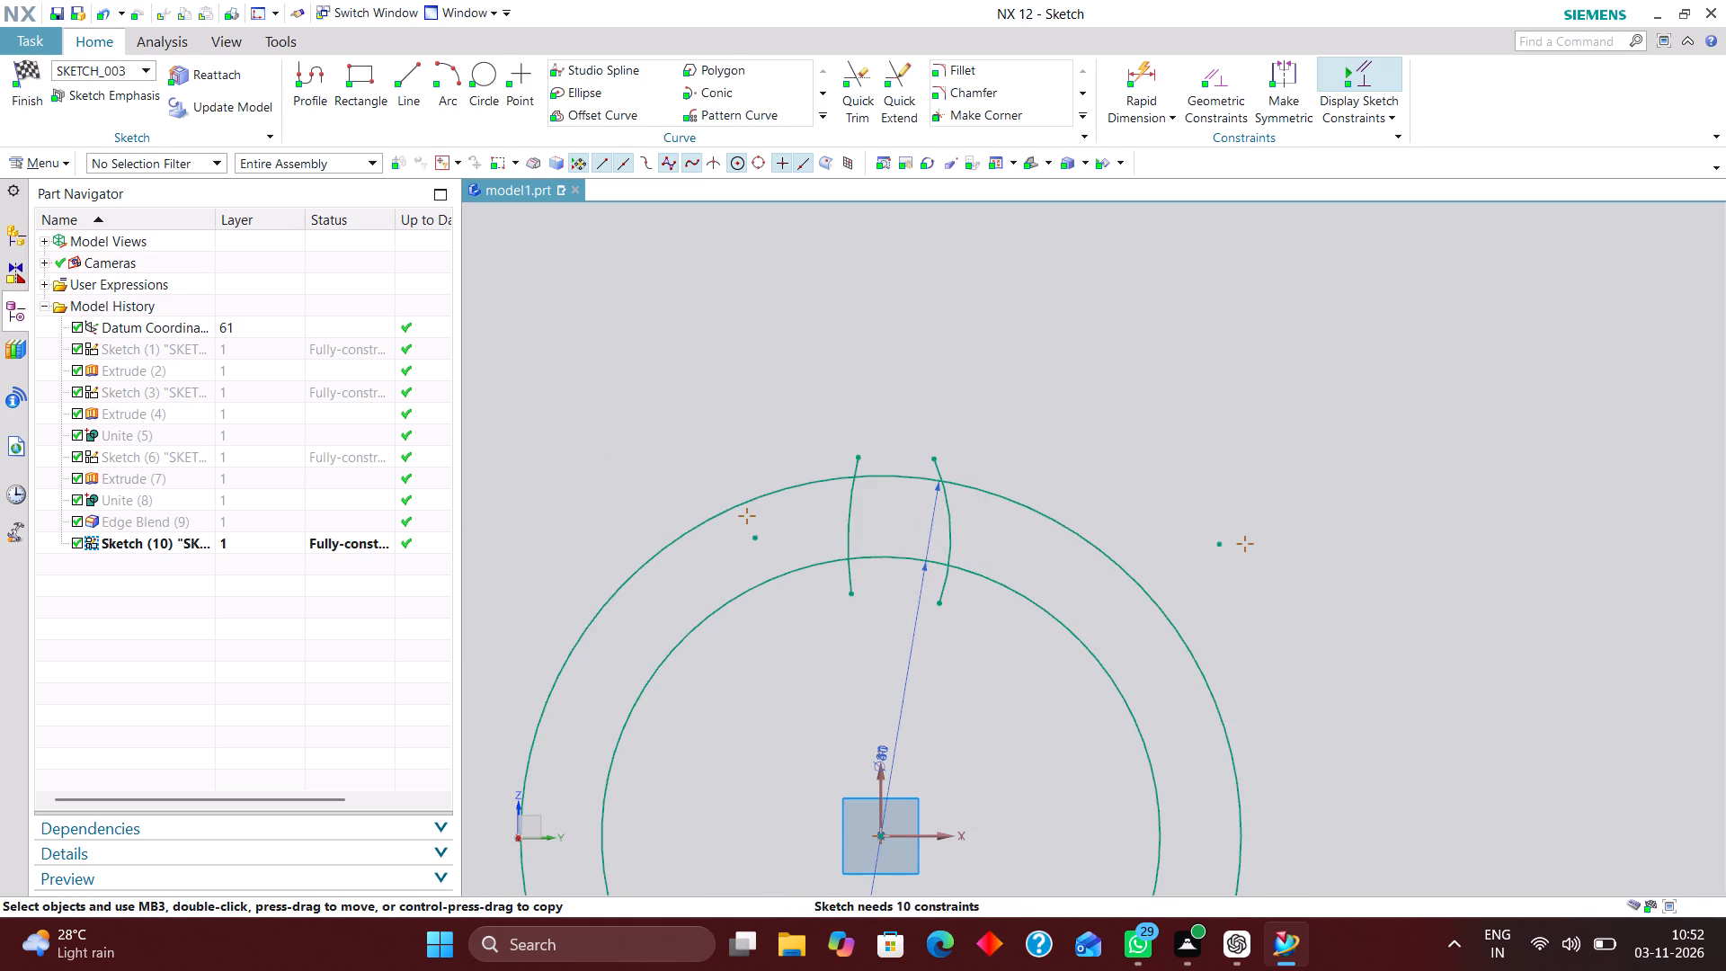
drag(935, 450, 907, 449)
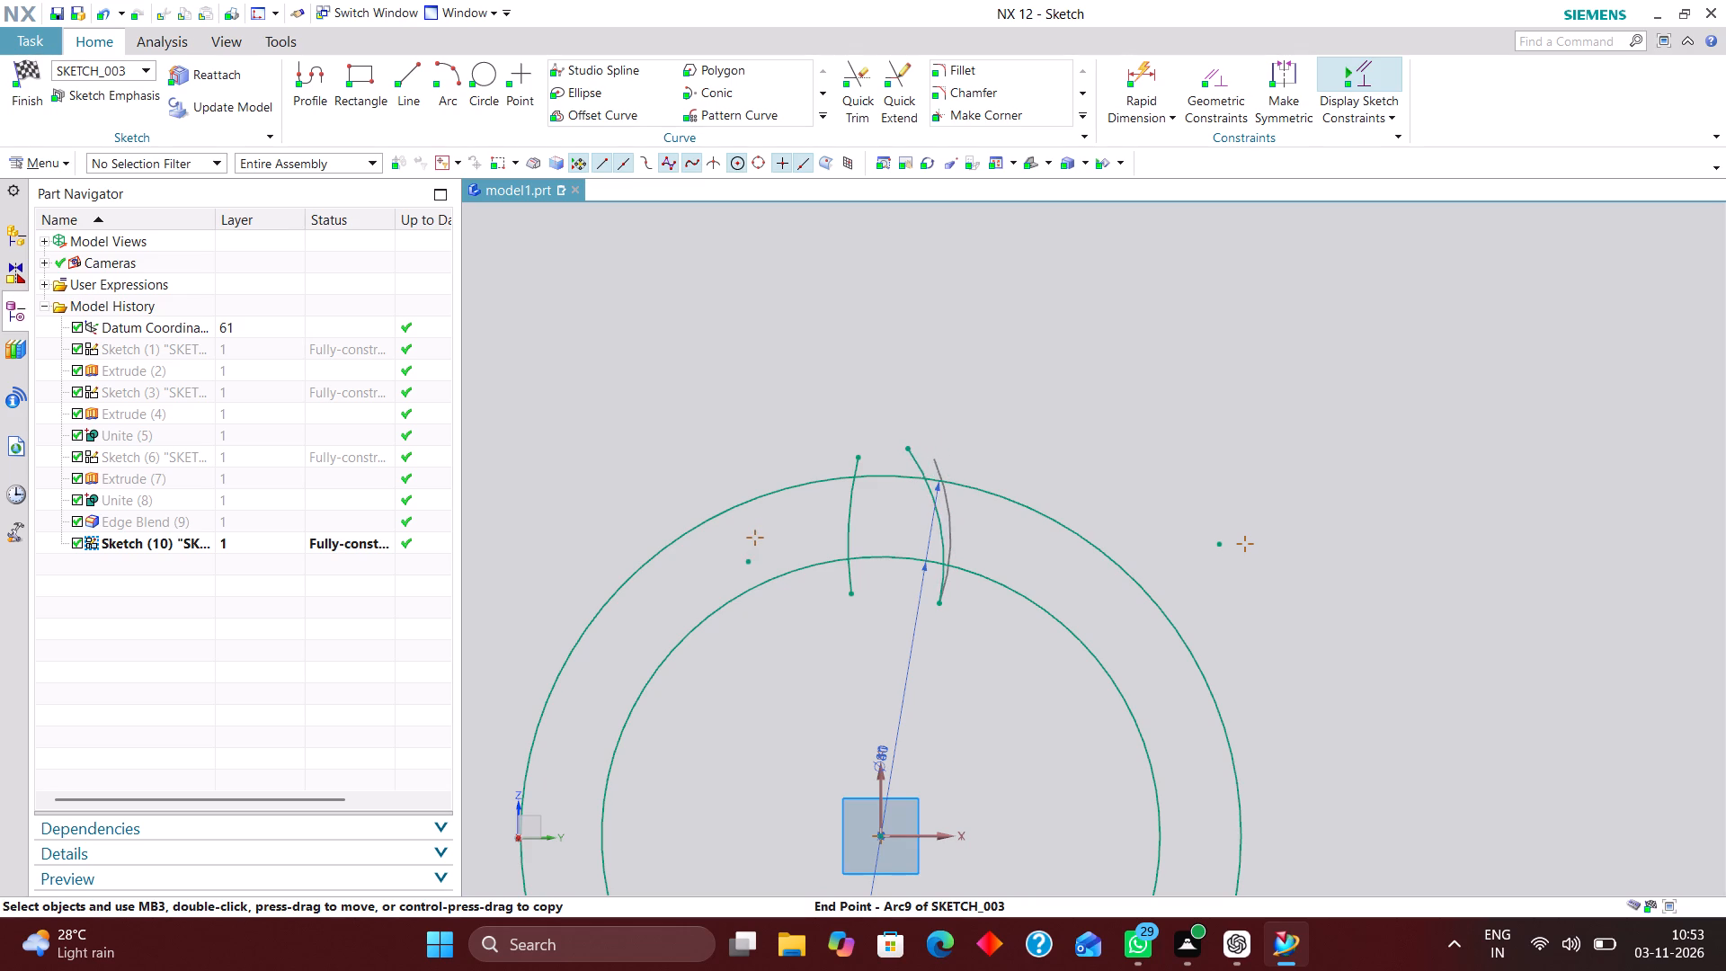
drag(907, 449, 894, 444)
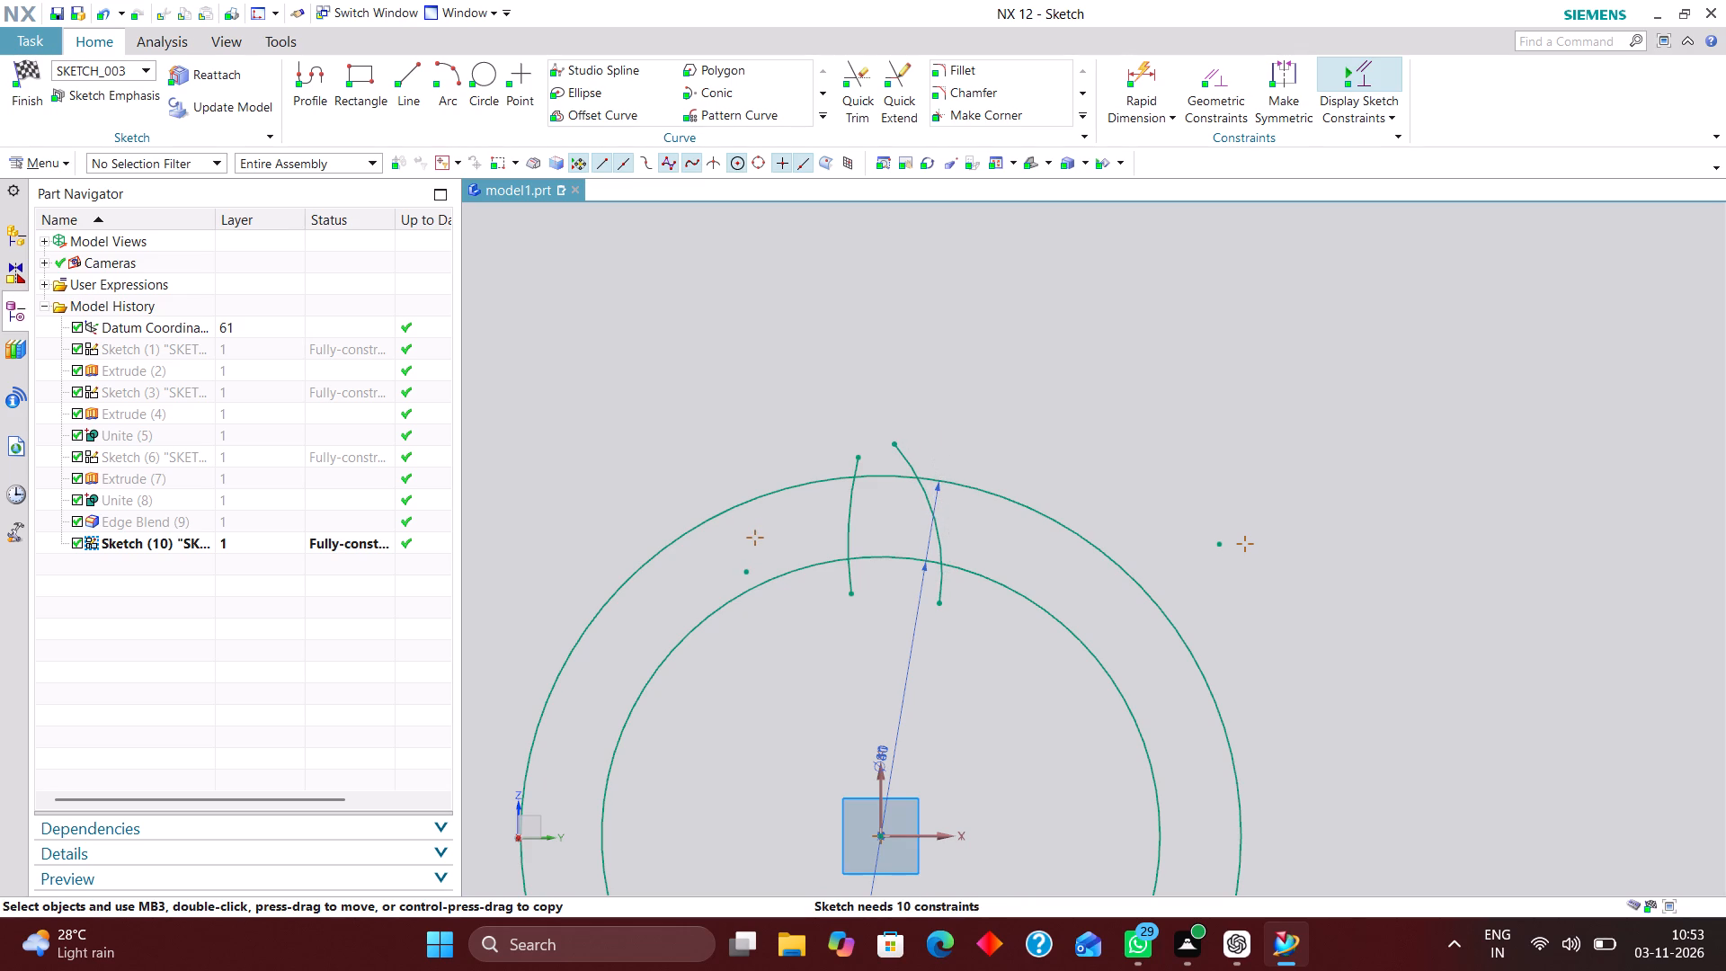
drag(942, 601, 928, 605)
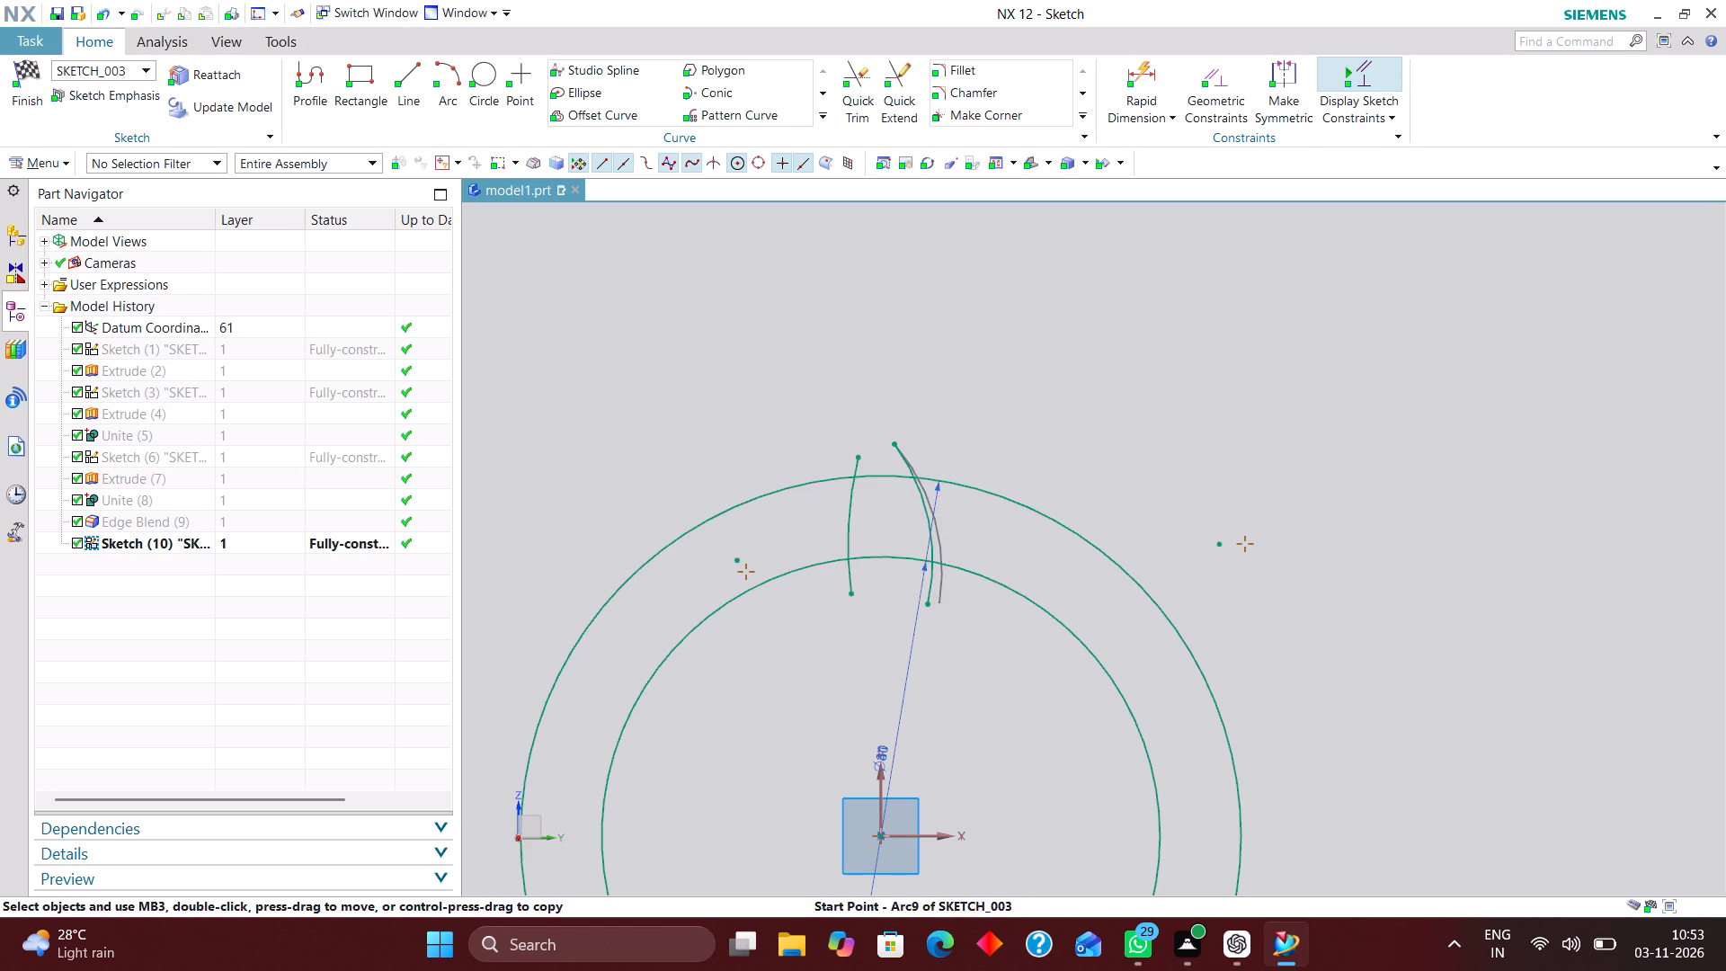
drag(928, 605, 928, 606)
Balance the flank arcs about the centreline, spreading the left arc's lower end outward and slightly widening the gap between the upper ends.
drag(1219, 540, 1197, 539)
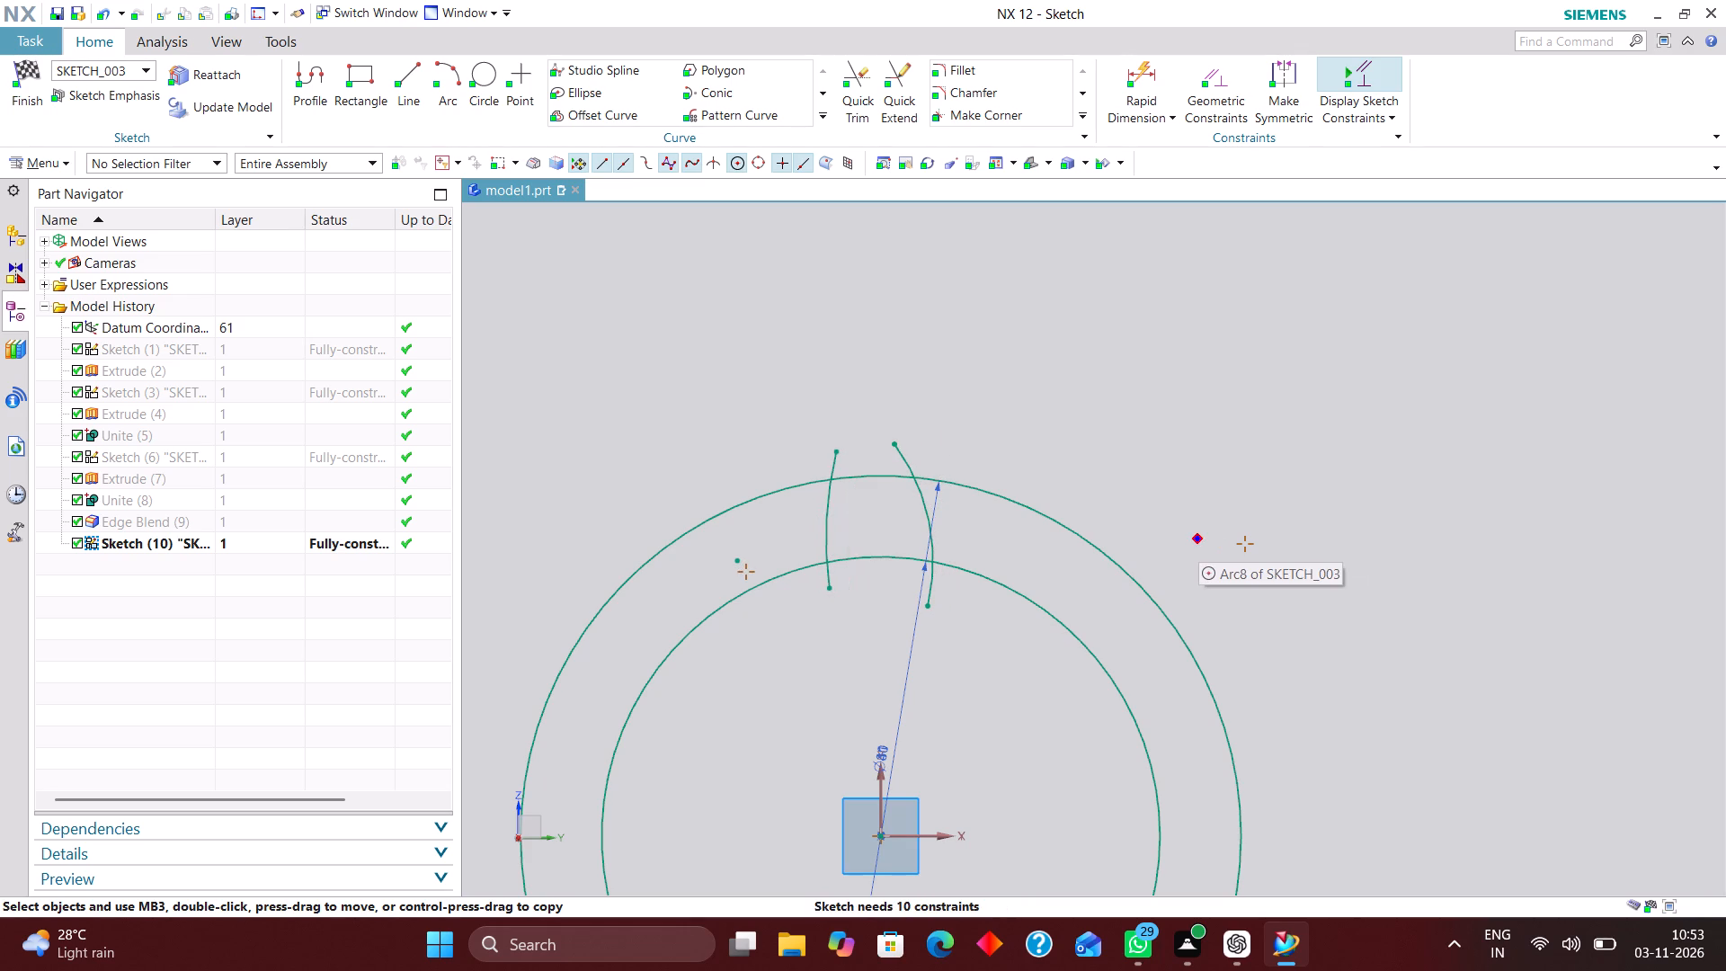
drag(837, 452, 856, 442)
scroll(889, 454, up, 1)
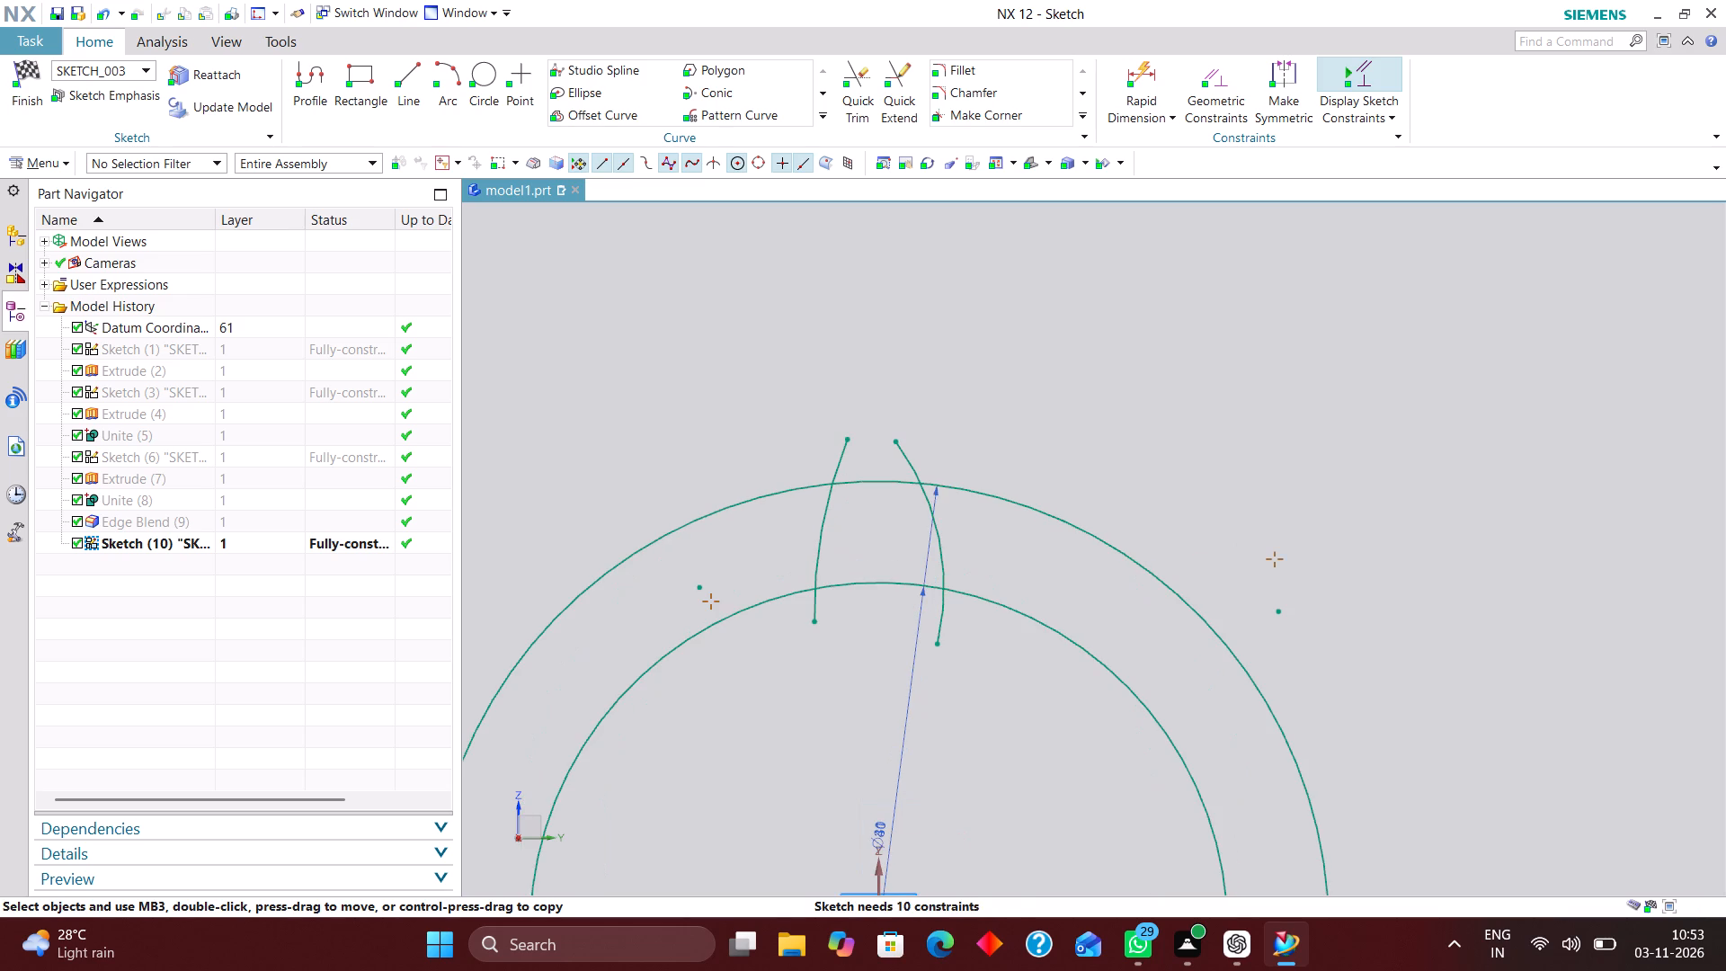
drag(813, 624, 807, 625)
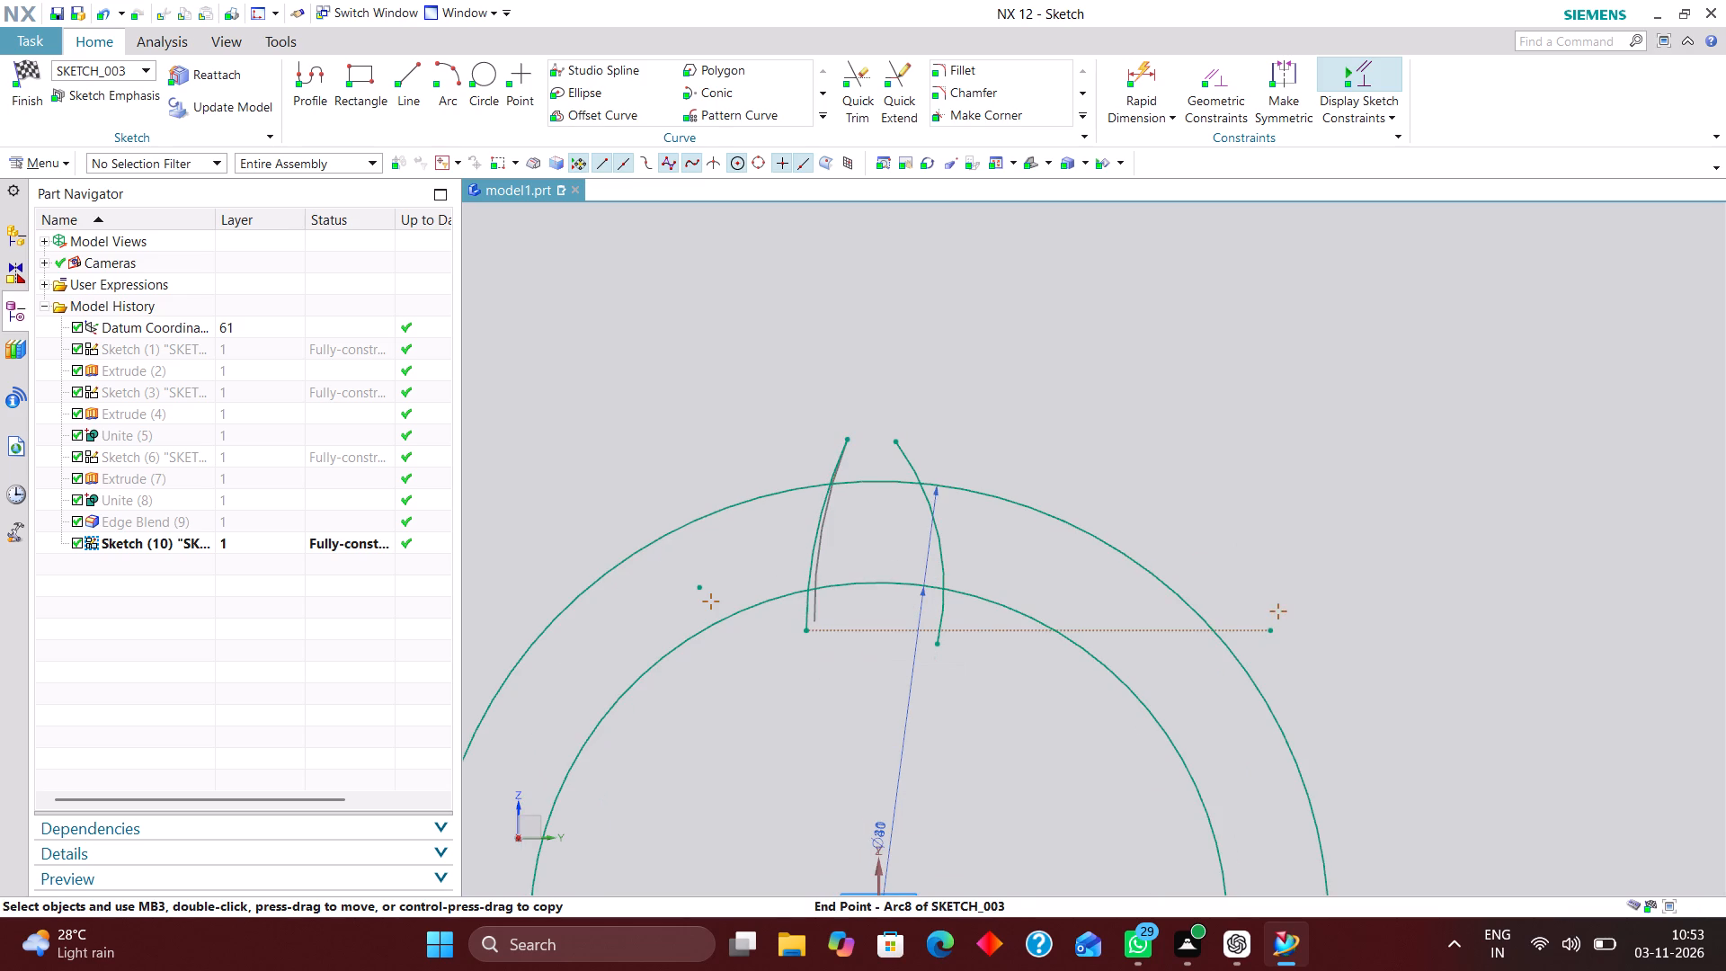
drag(807, 625, 802, 634)
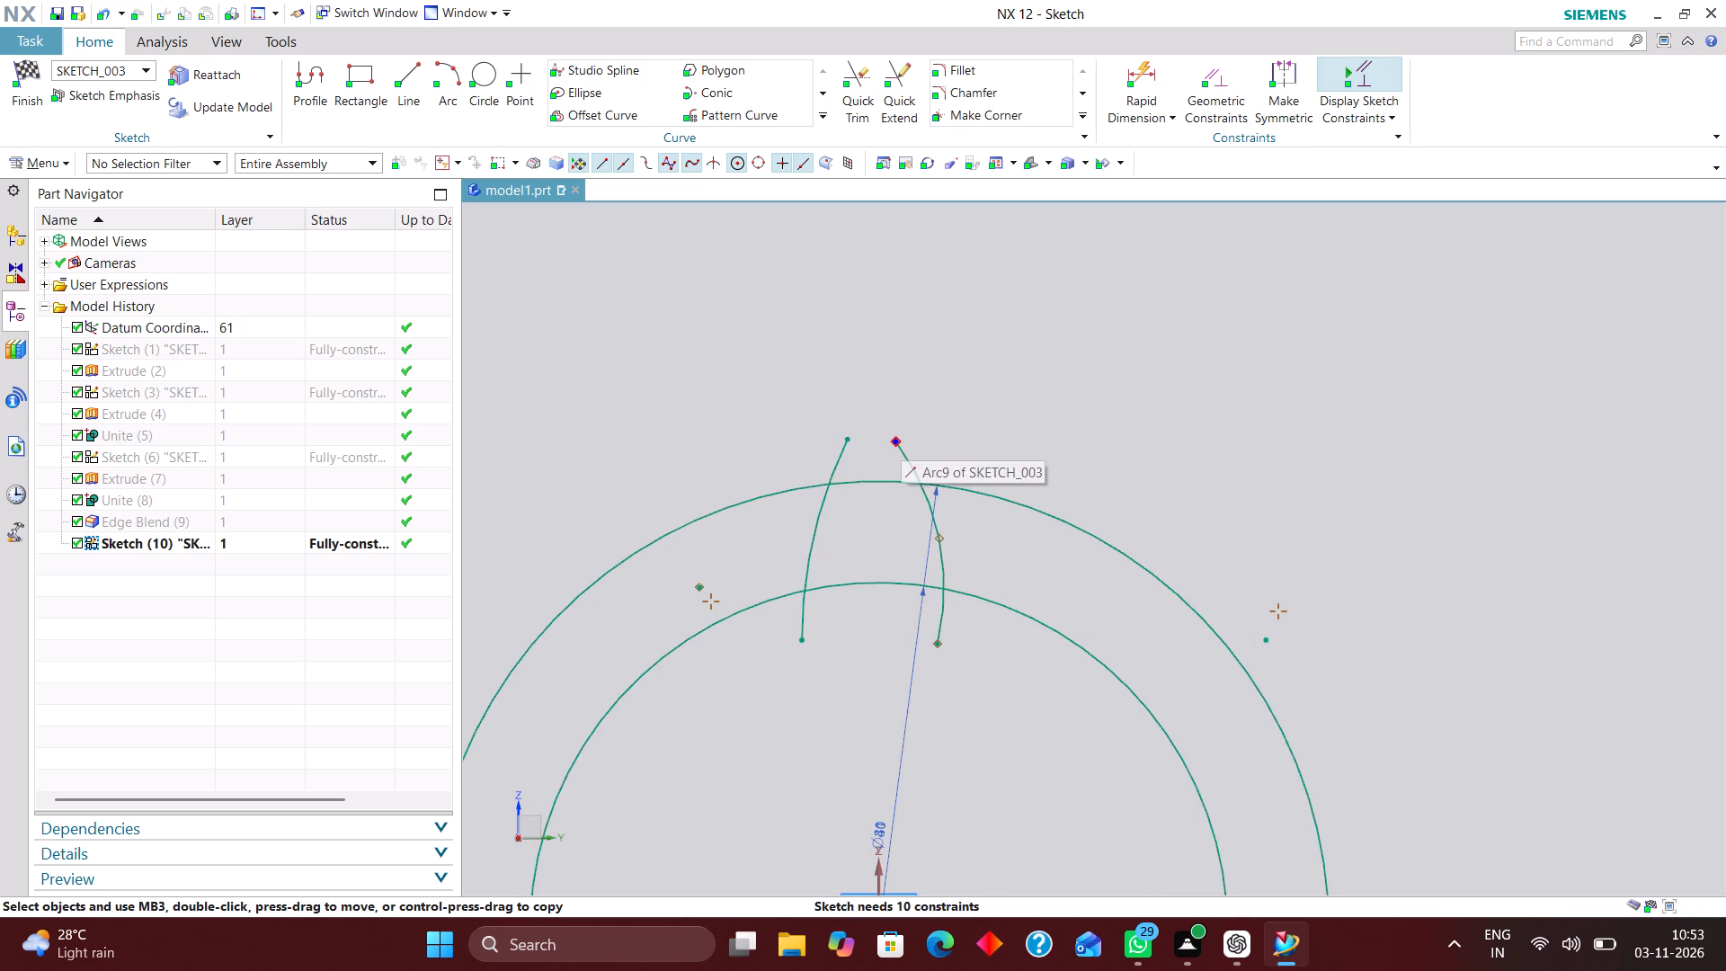
drag(894, 437, 907, 434)
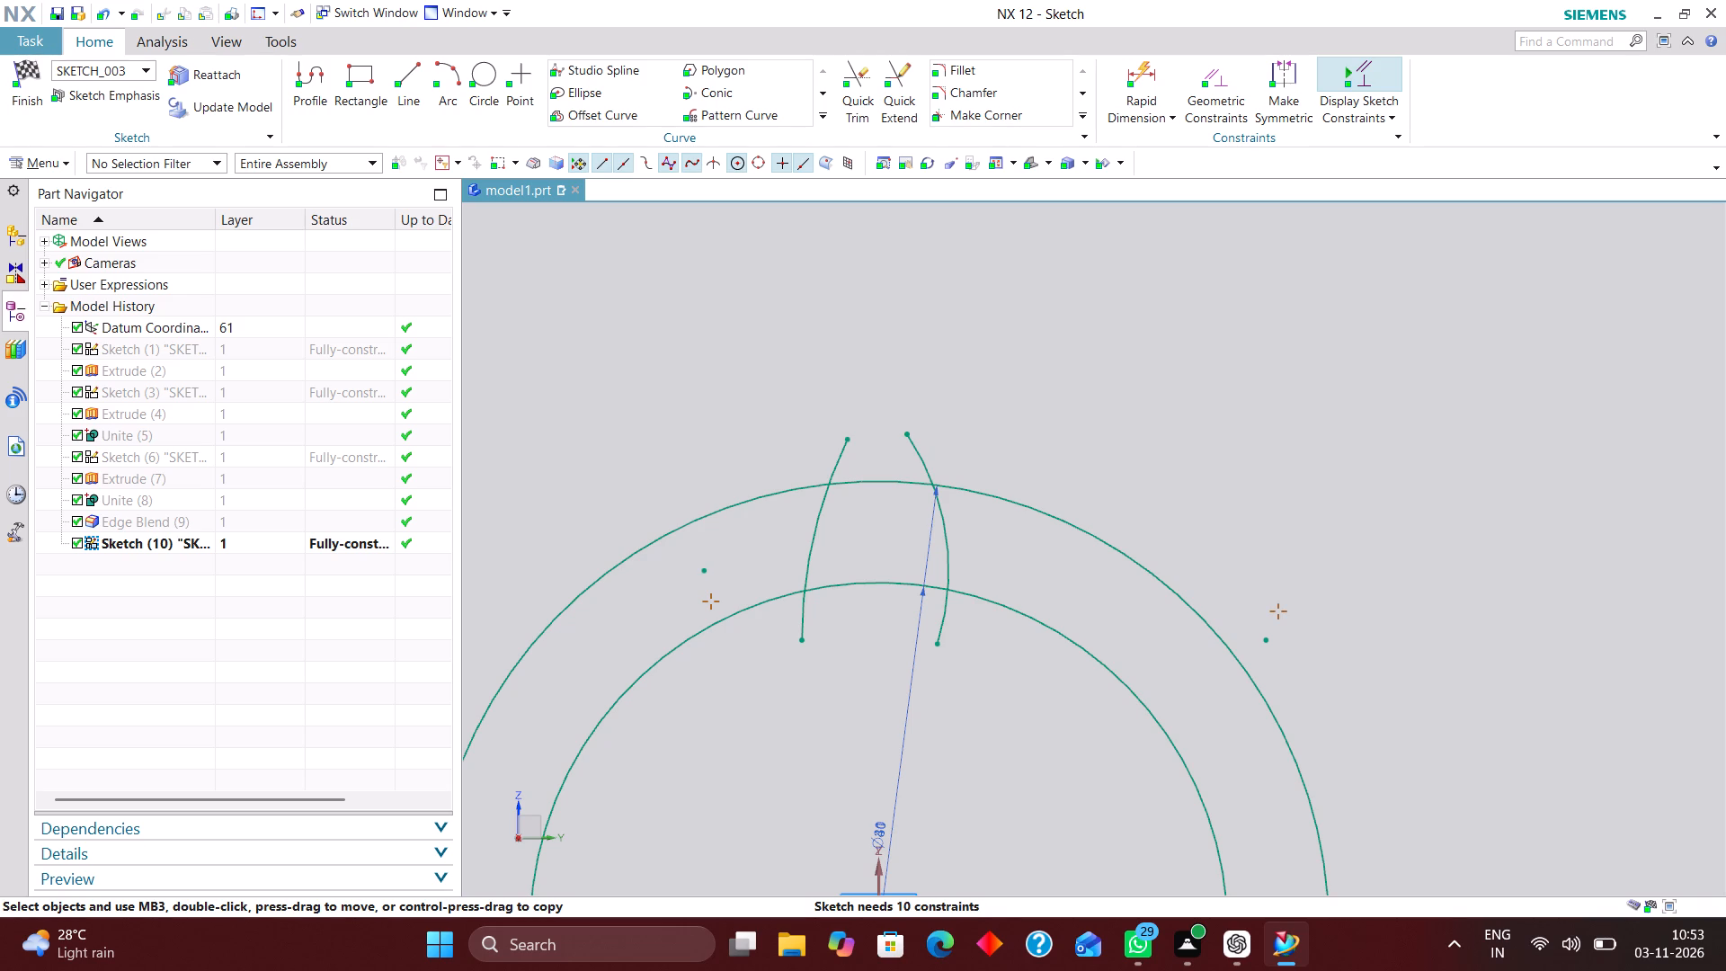
Dimension the horizontal distance between the upper endpoints of the two flank arcs as 2.7 mm.
scroll(930, 603, down, 1)
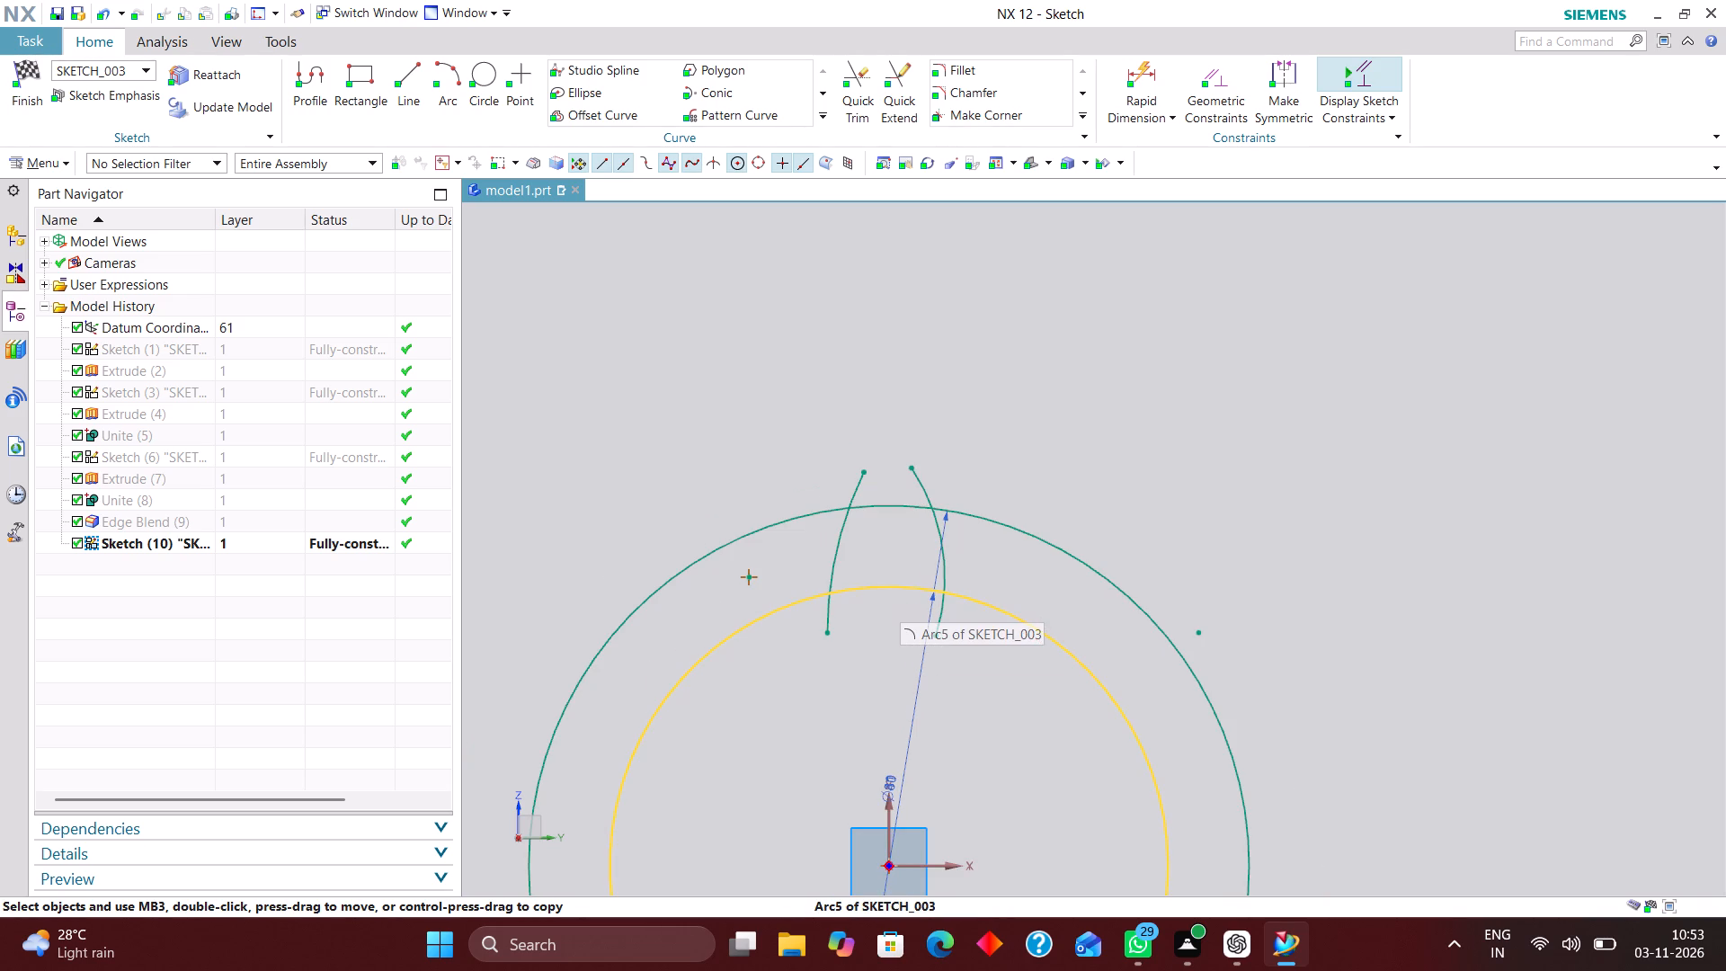
scroll(898, 590, up, 2)
scroll(870, 607, down, 2)
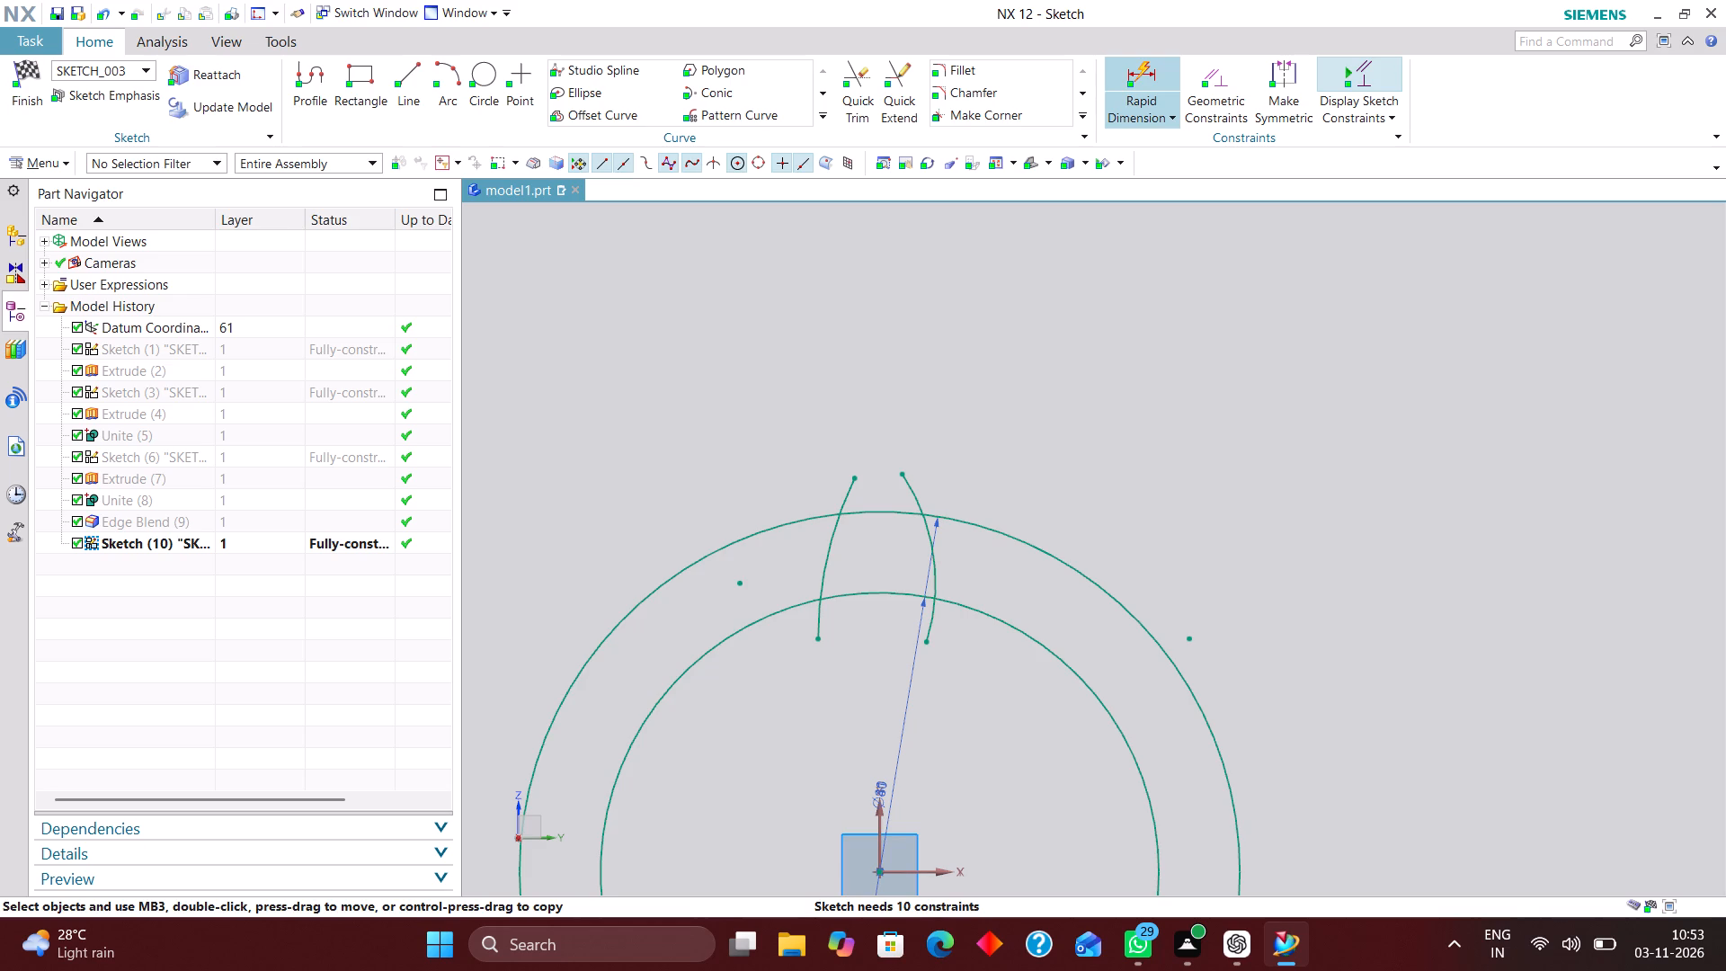
click(1146, 69)
click(853, 470)
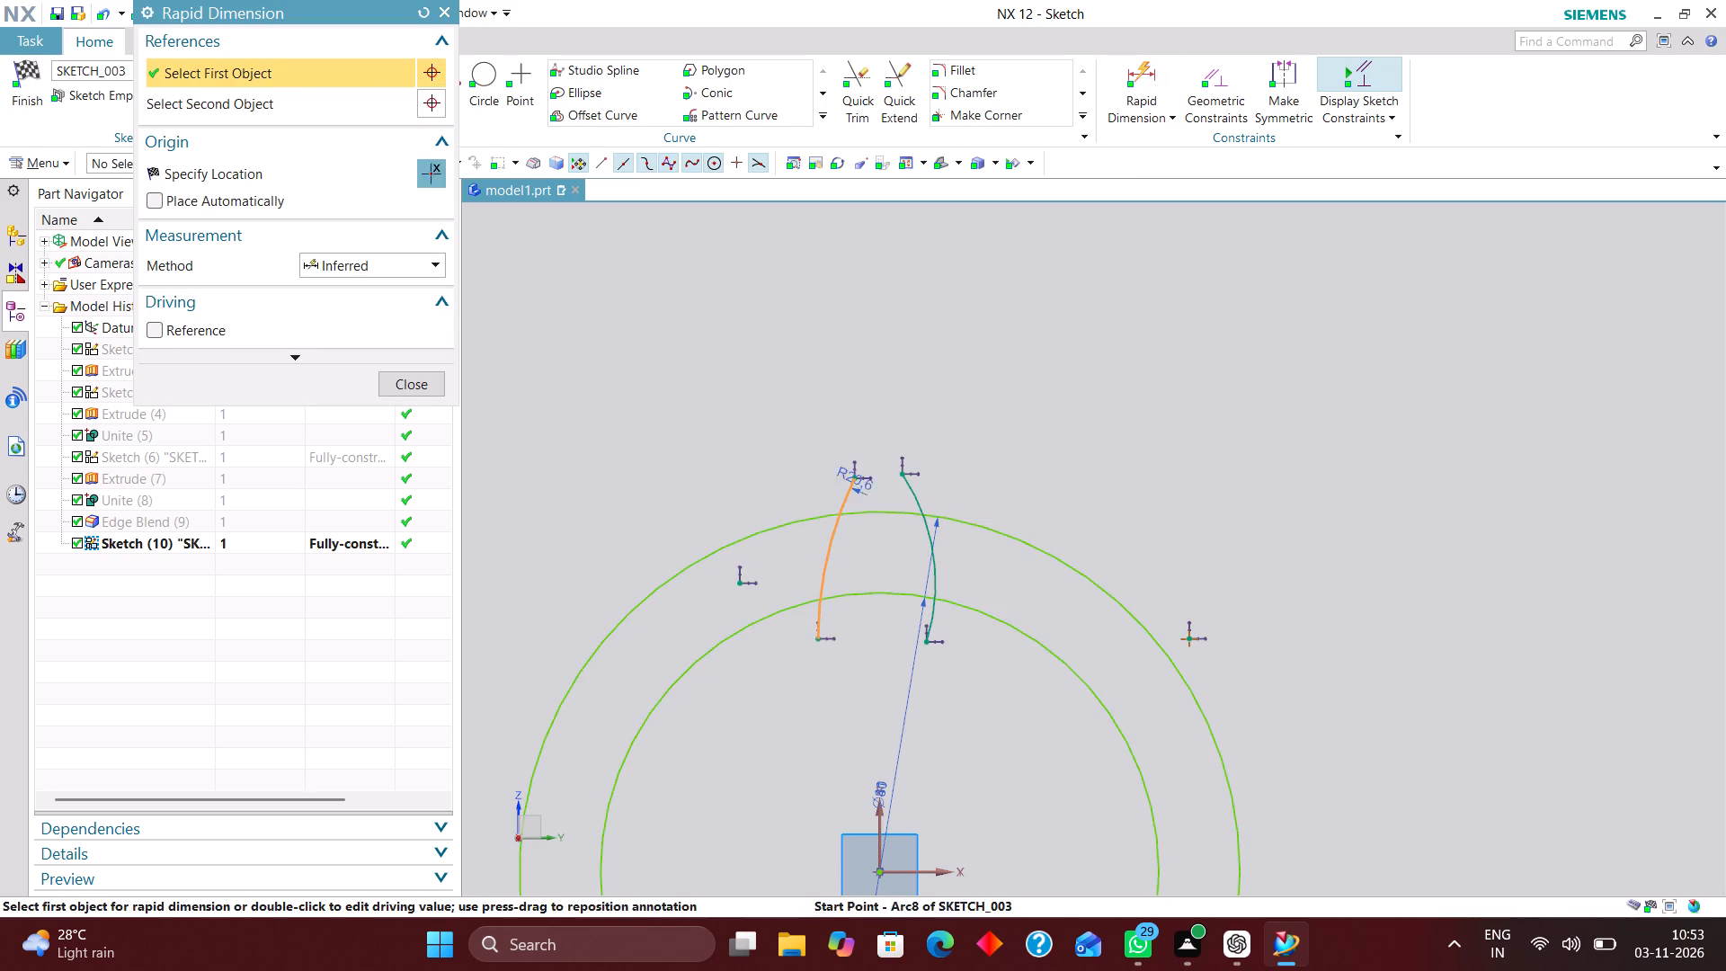
click(901, 468)
click(873, 307)
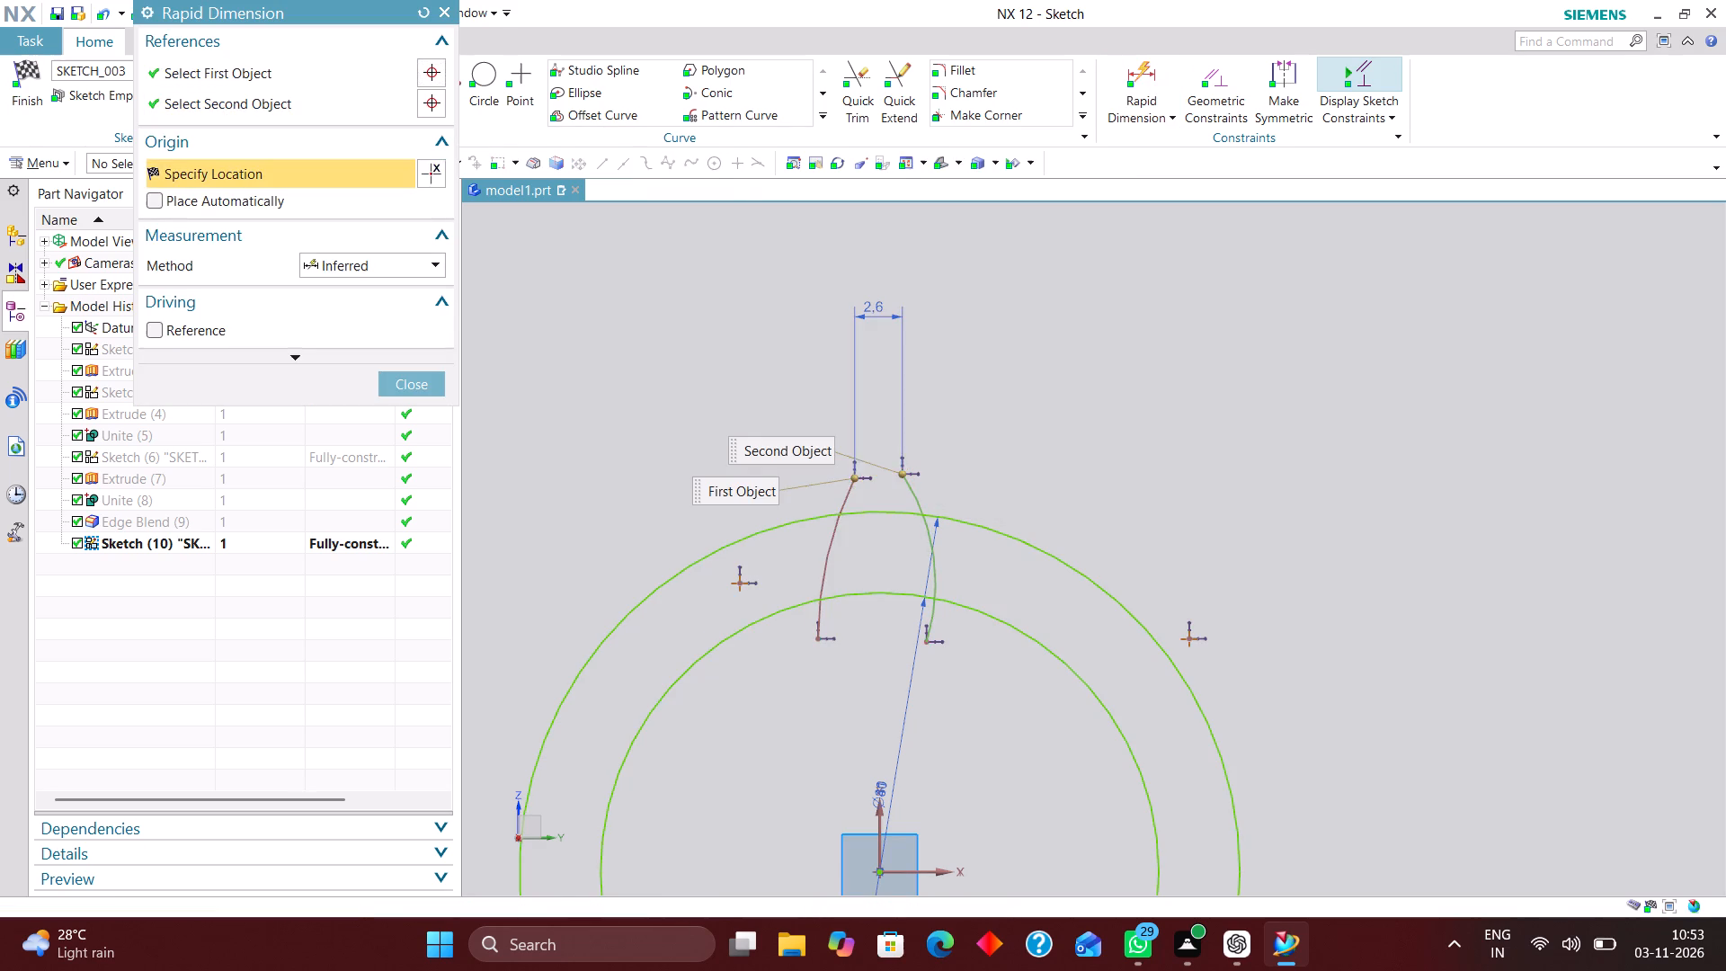
key(7)
key(BackSpace)
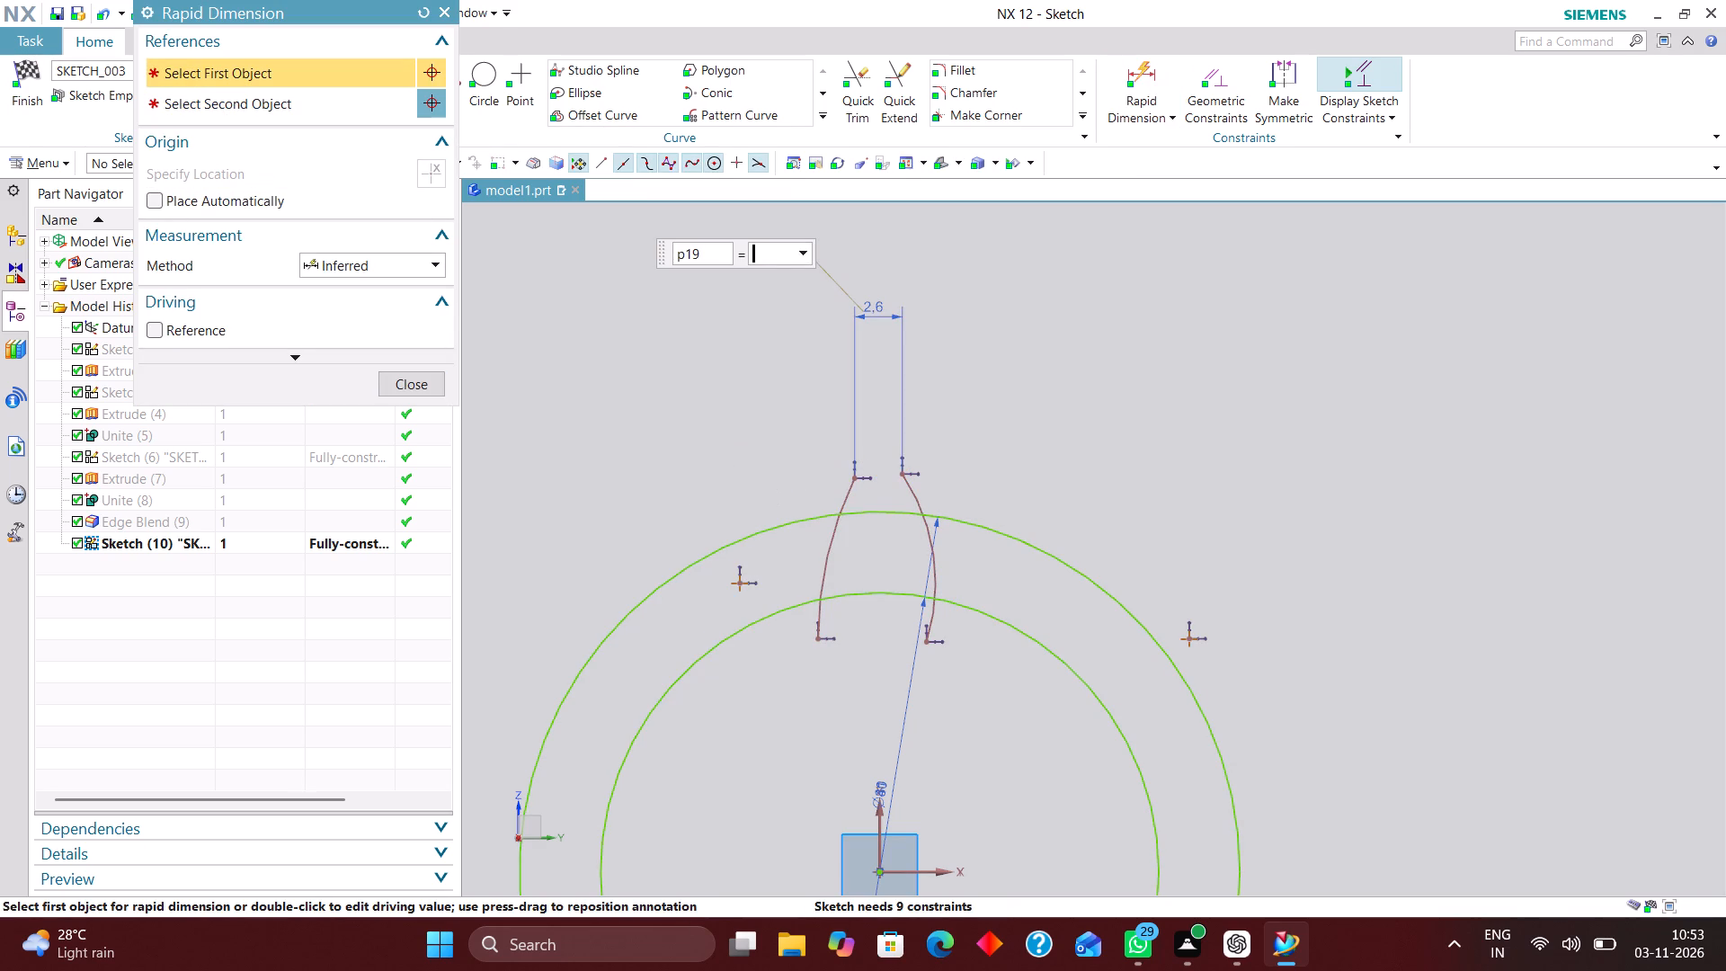
text(2.7)
key(Return)
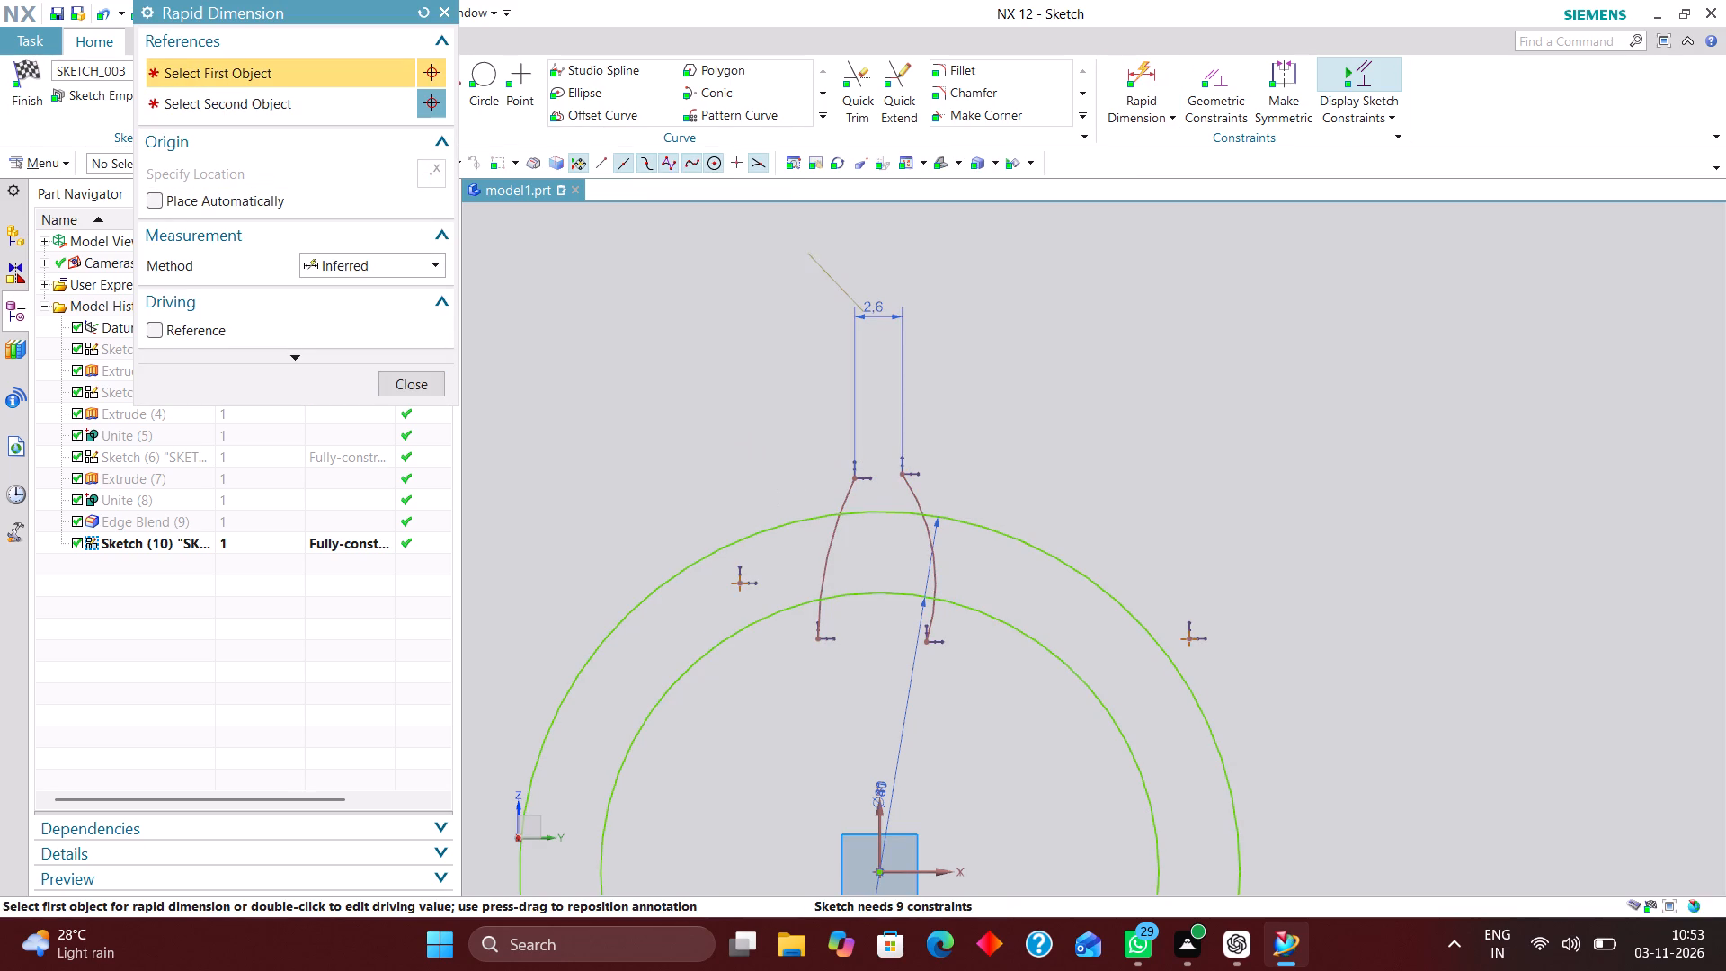
click(427, 378)
Bring the left flank arc's lower end slightly inward toward the vertical centreline, just inside the inner circle.
drag(817, 642, 834, 643)
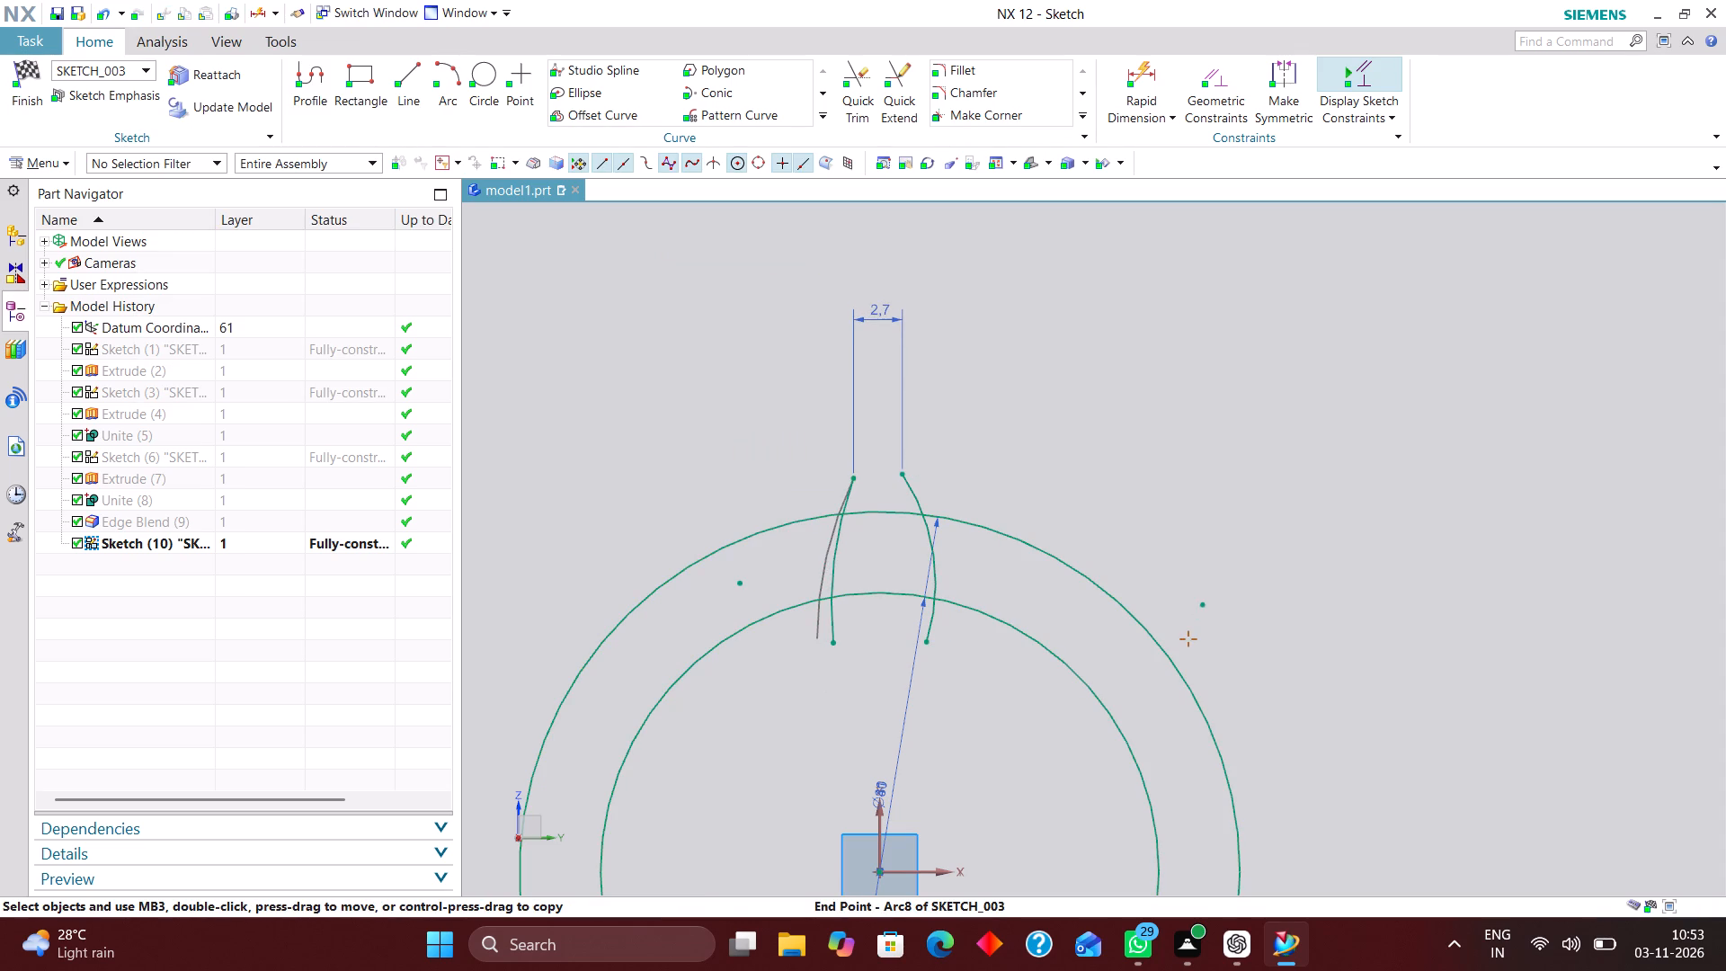
drag(834, 643, 834, 640)
scroll(878, 488, down, 1)
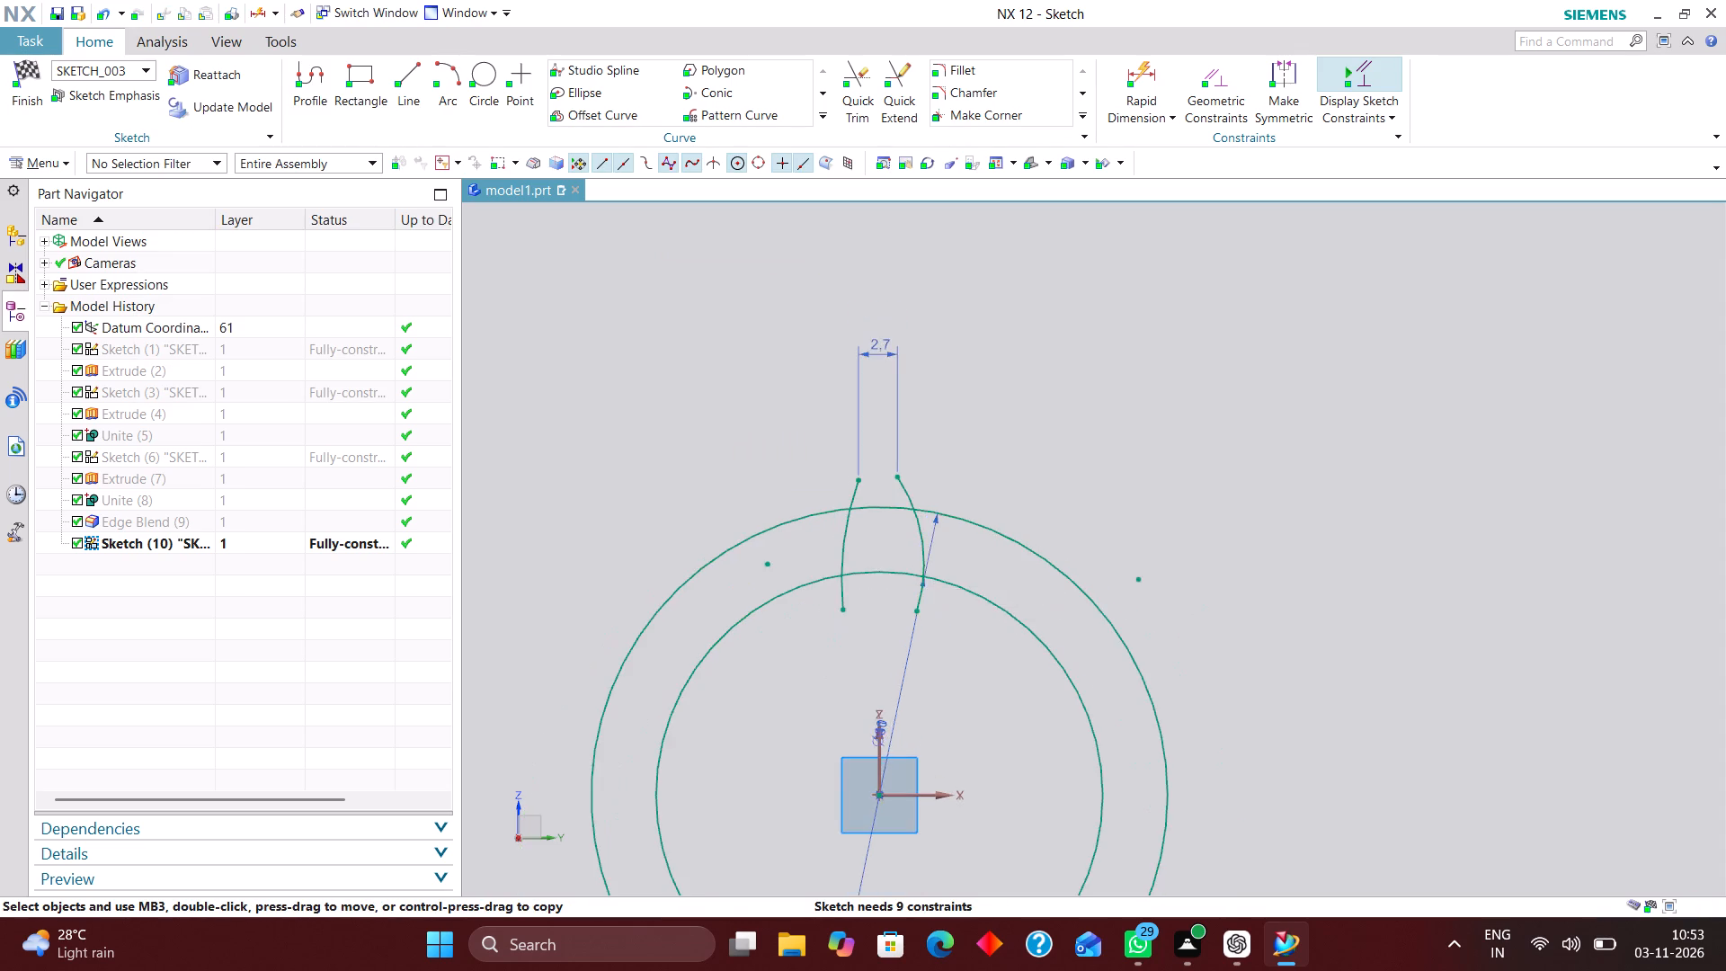
Reshape the right flank arc by adjusting its lower end slightly outward, keeping it just inside the inner circle.
scroll(924, 627, up, 3)
drag(913, 603, 870, 617)
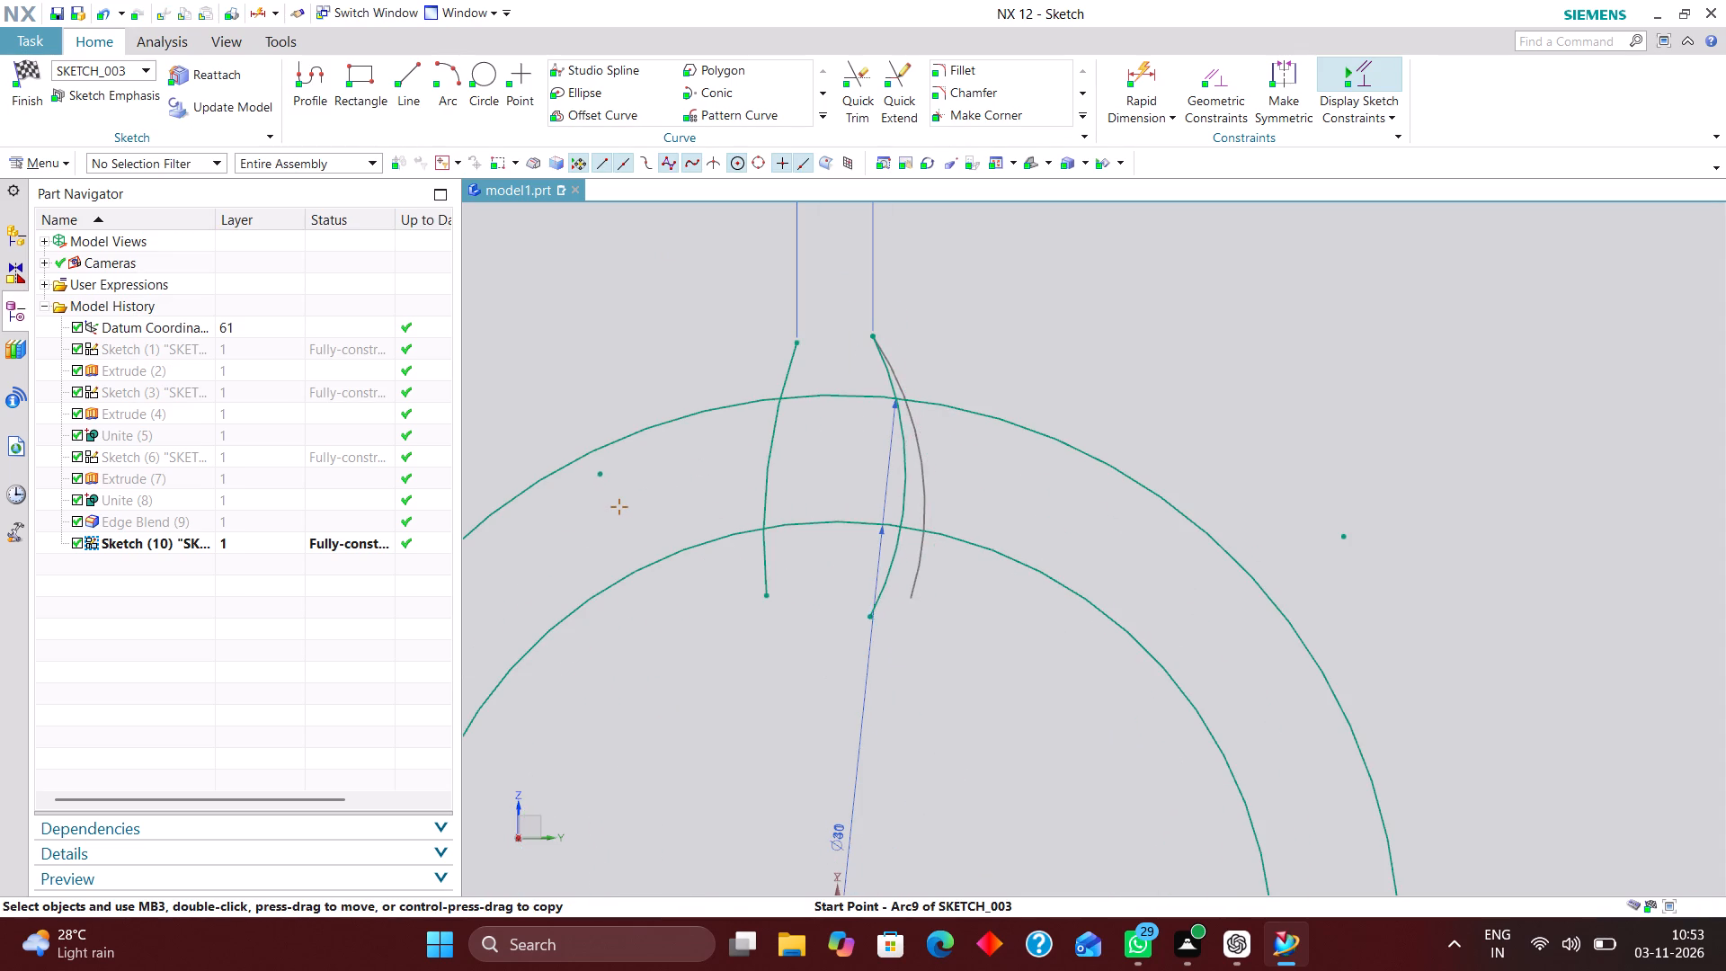
drag(870, 617, 934, 596)
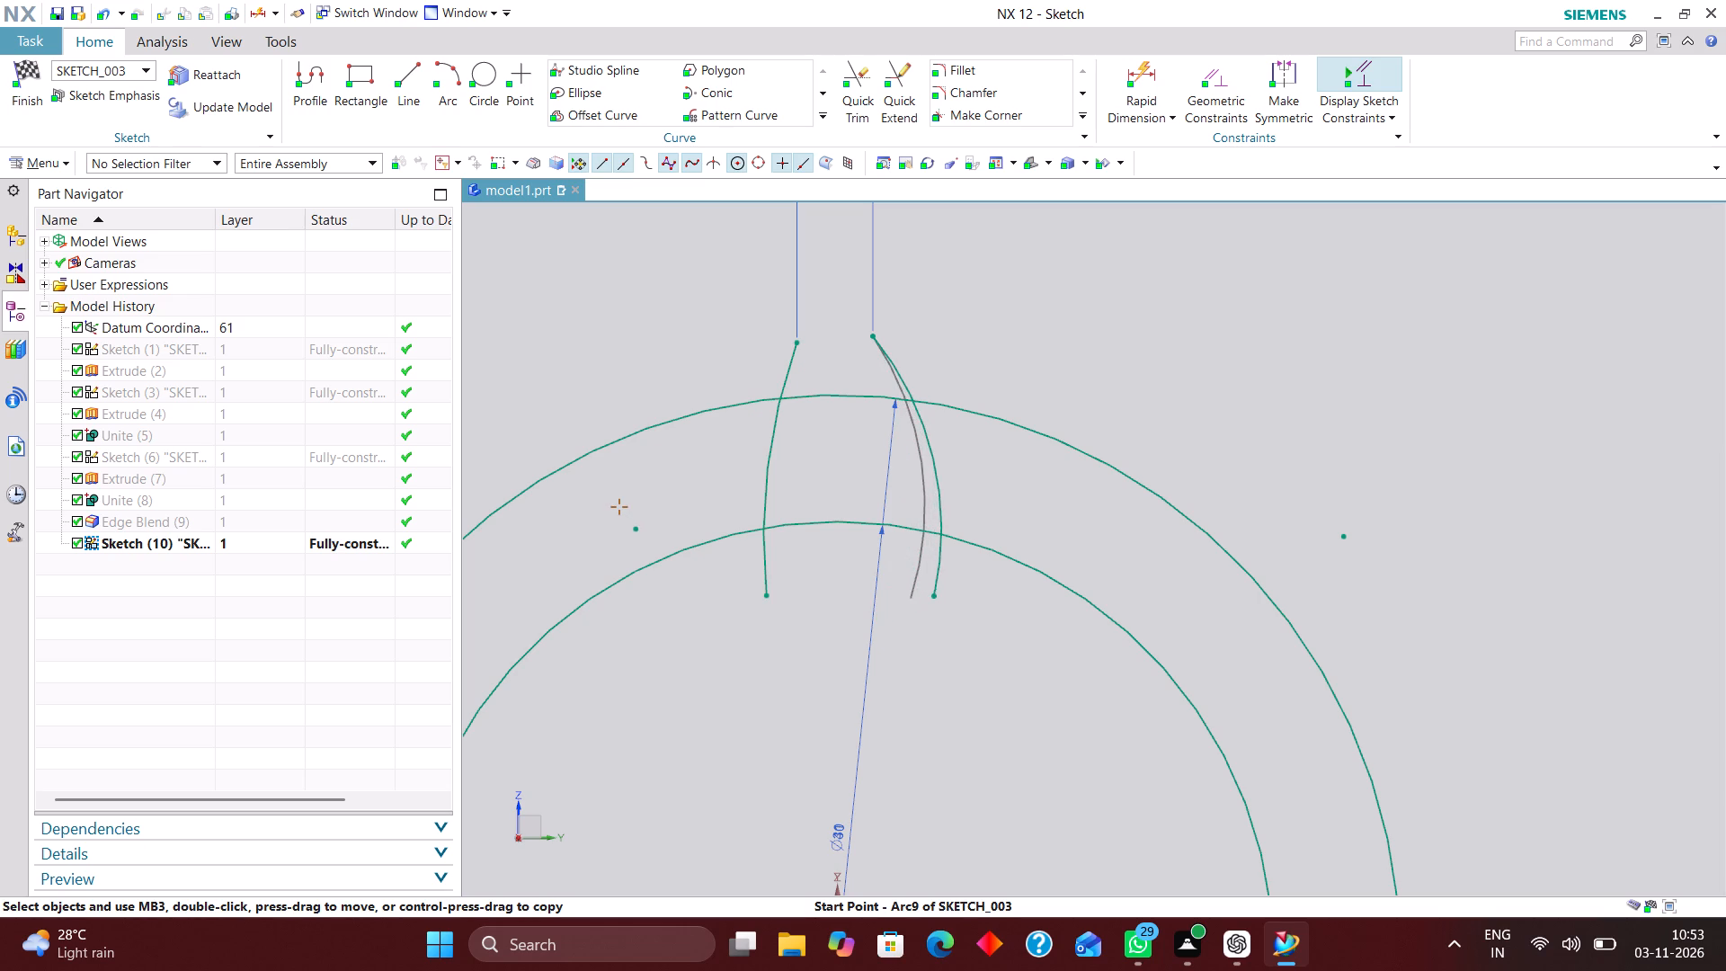
drag(934, 596, 927, 602)
scroll(841, 501, down, 1)
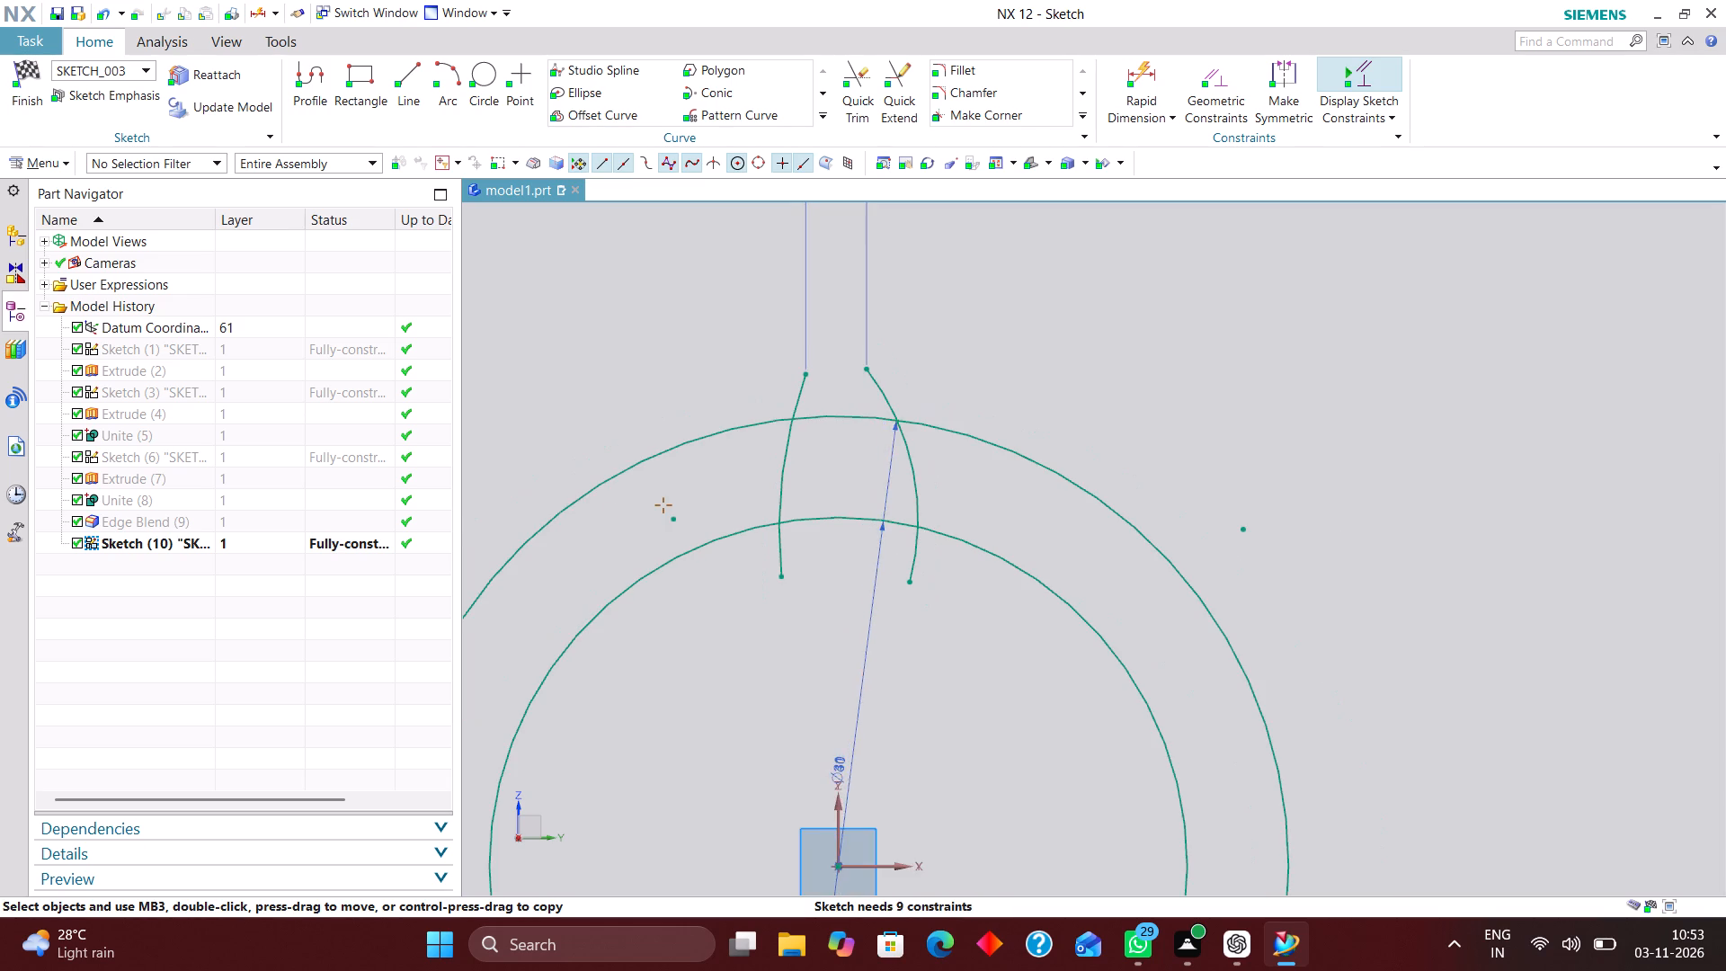
scroll(931, 497, up, 1)
Add a radial dimension to the left flank arc.
click(1137, 64)
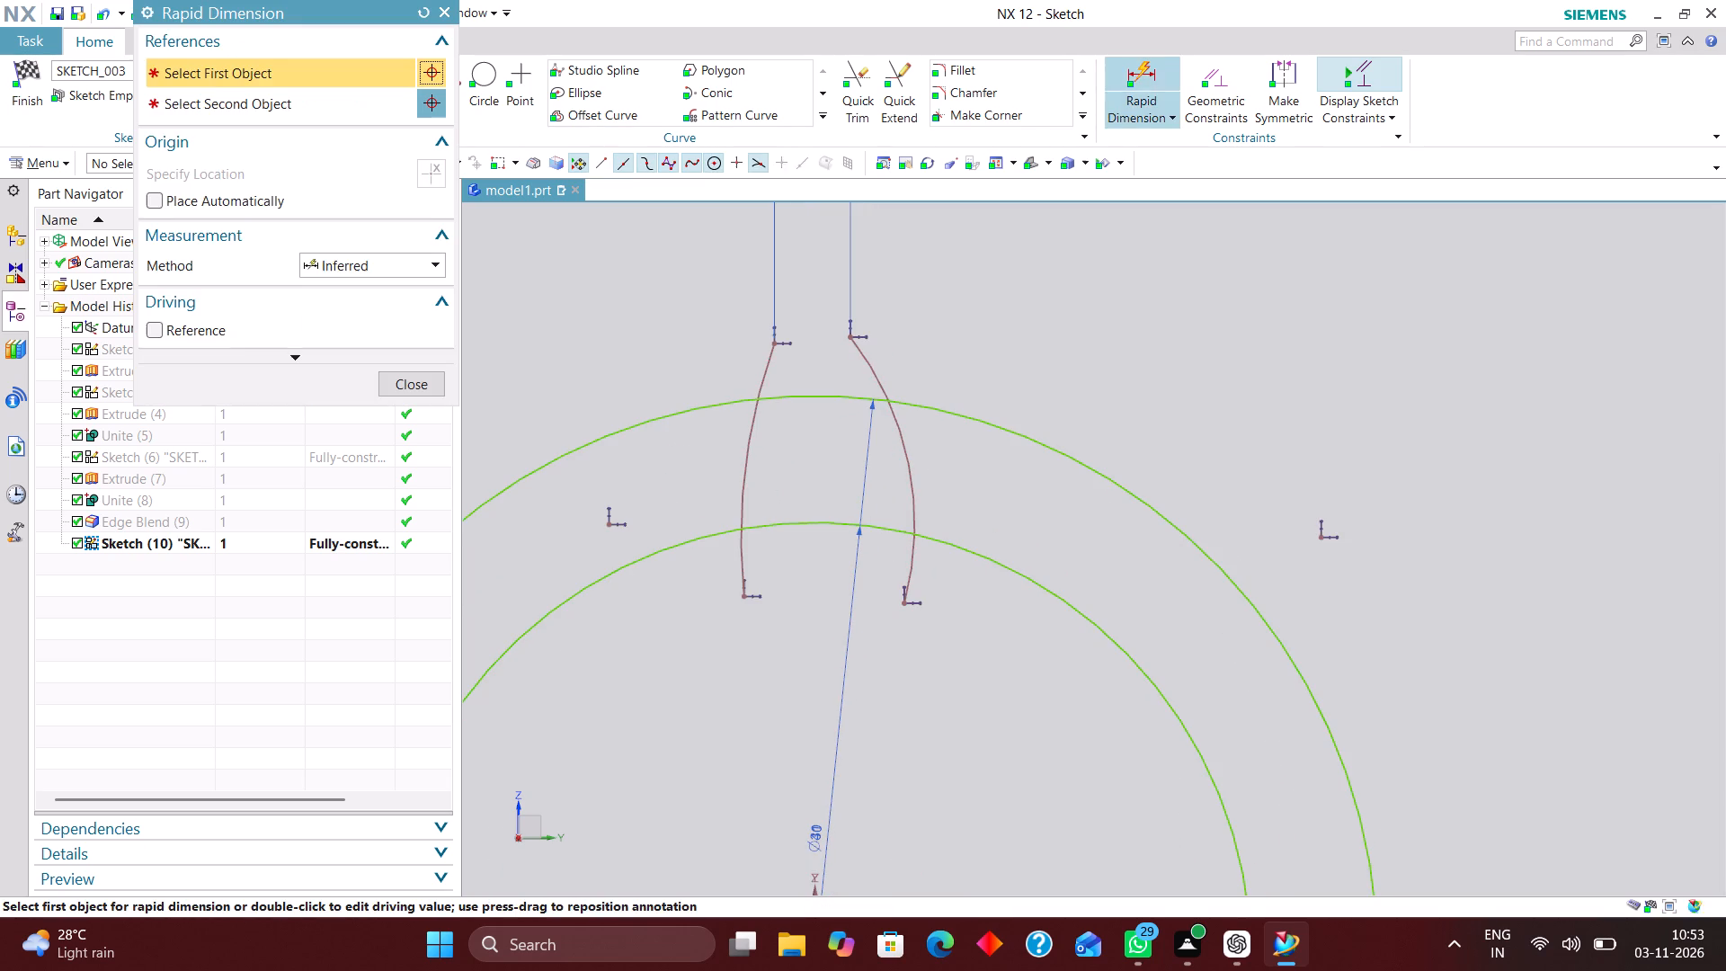
click(414, 269)
click(402, 445)
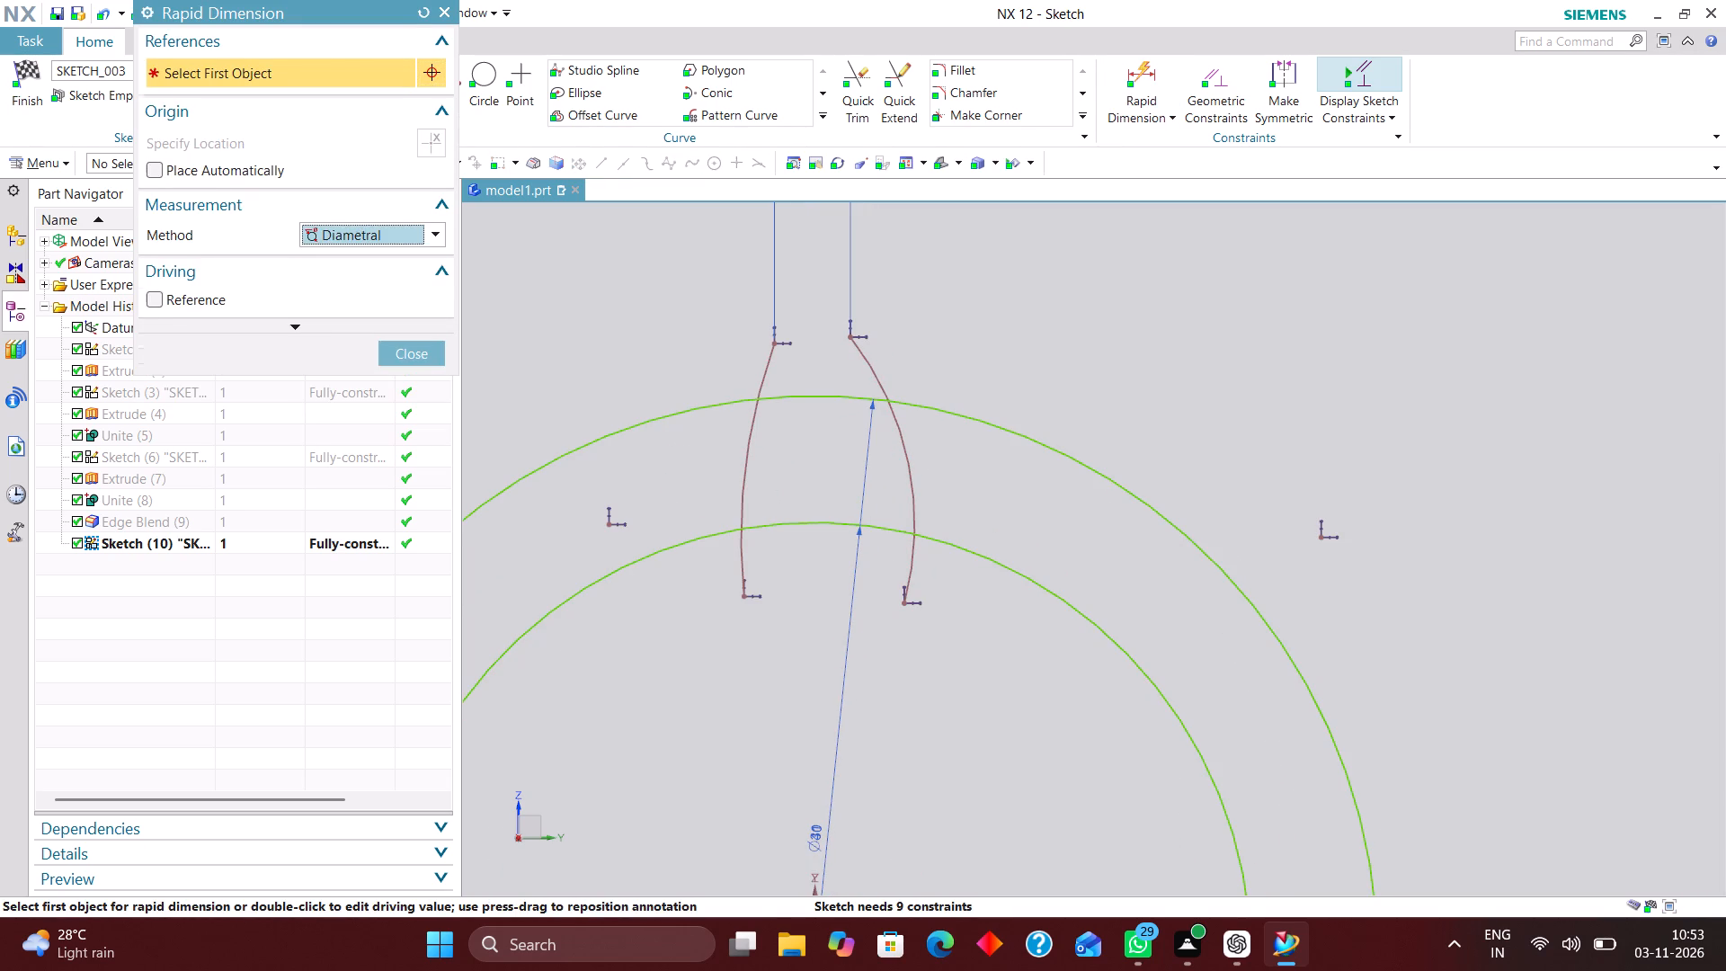
click(429, 224)
click(376, 395)
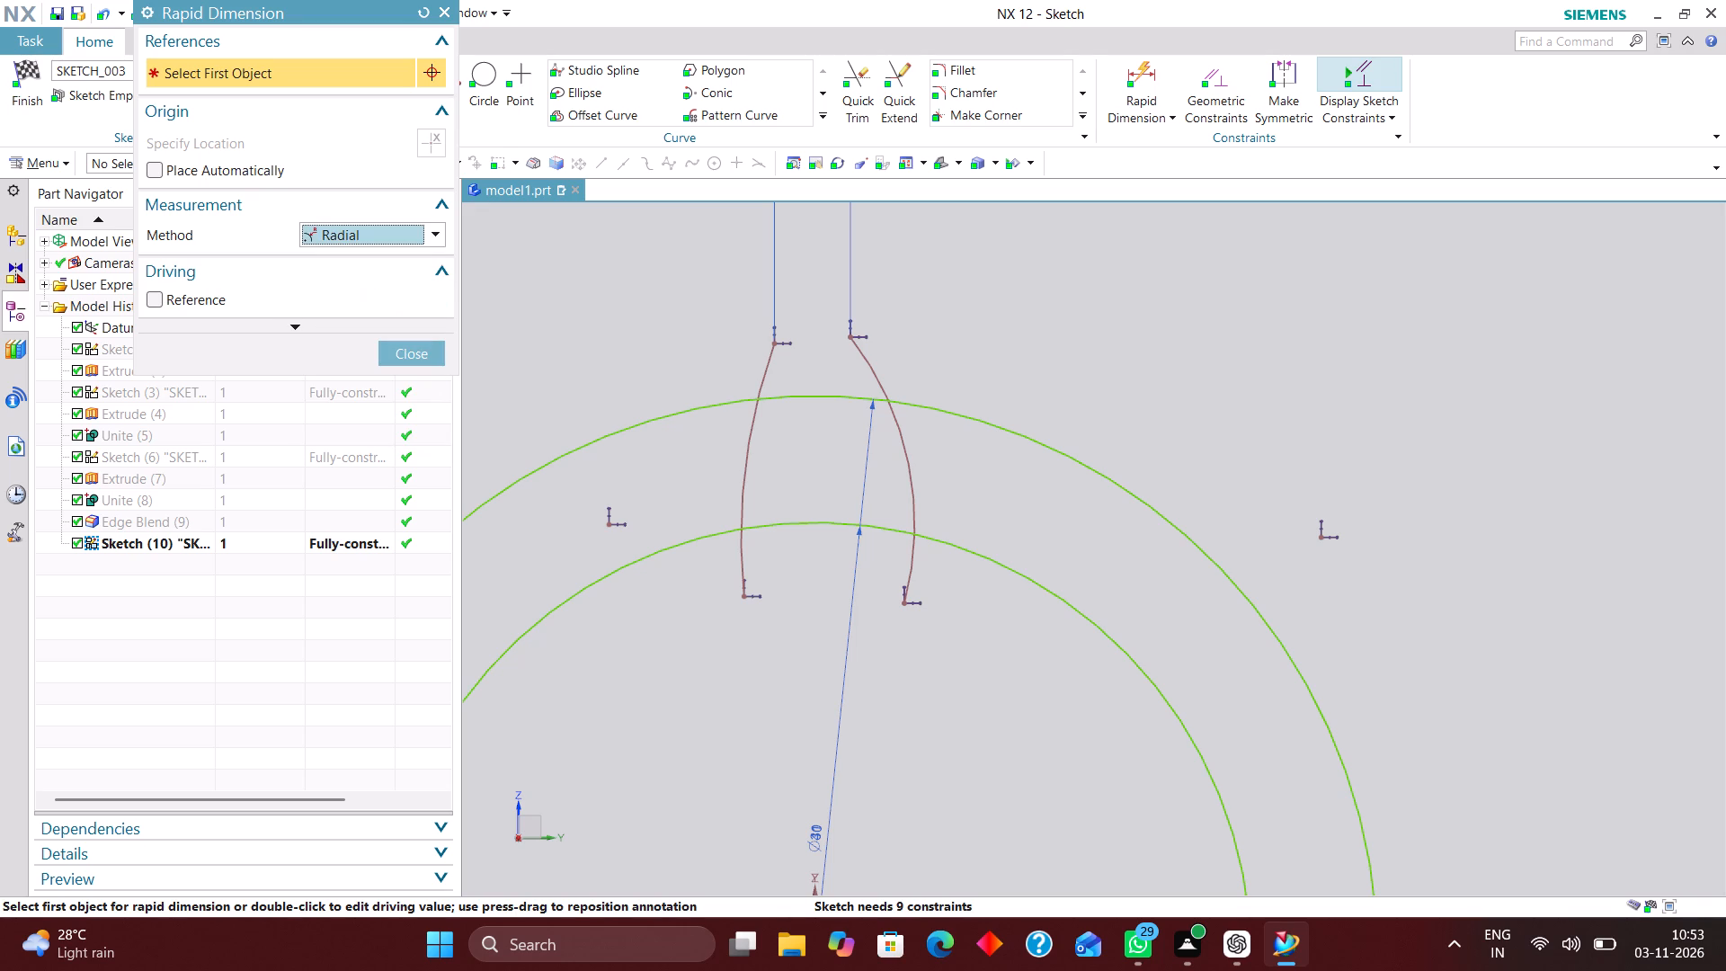
click(745, 477)
click(649, 325)
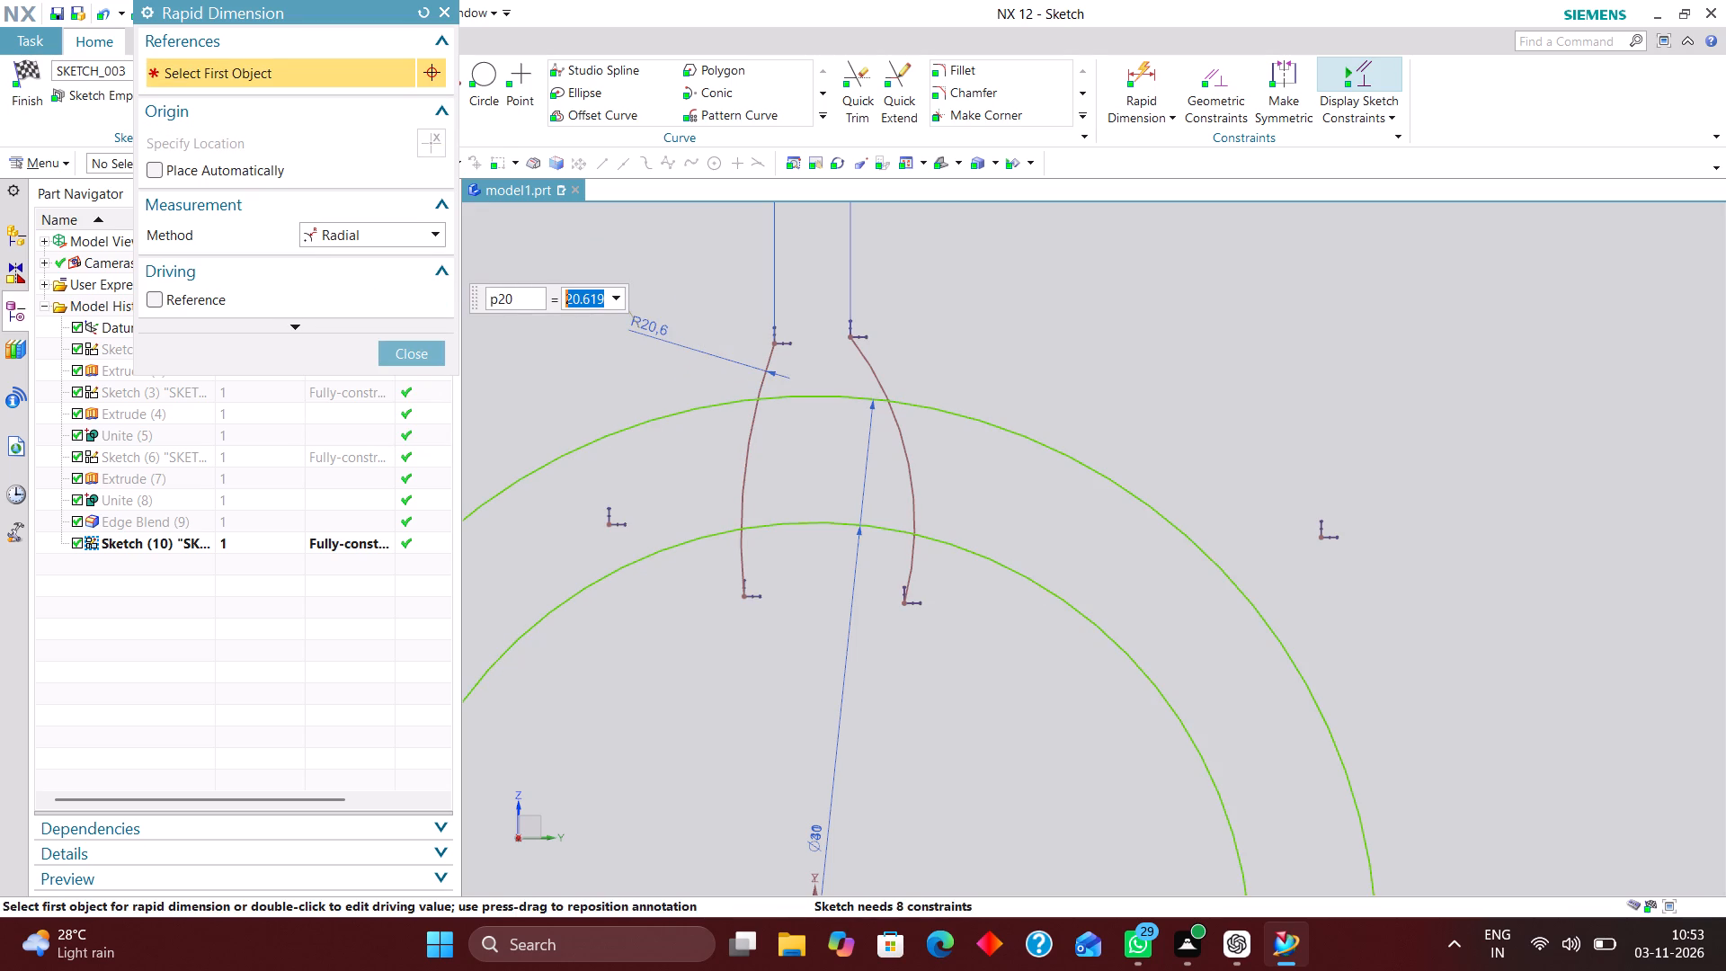
Dimension the right flank arc's radius as 20 mm.
click(911, 475)
click(1039, 328)
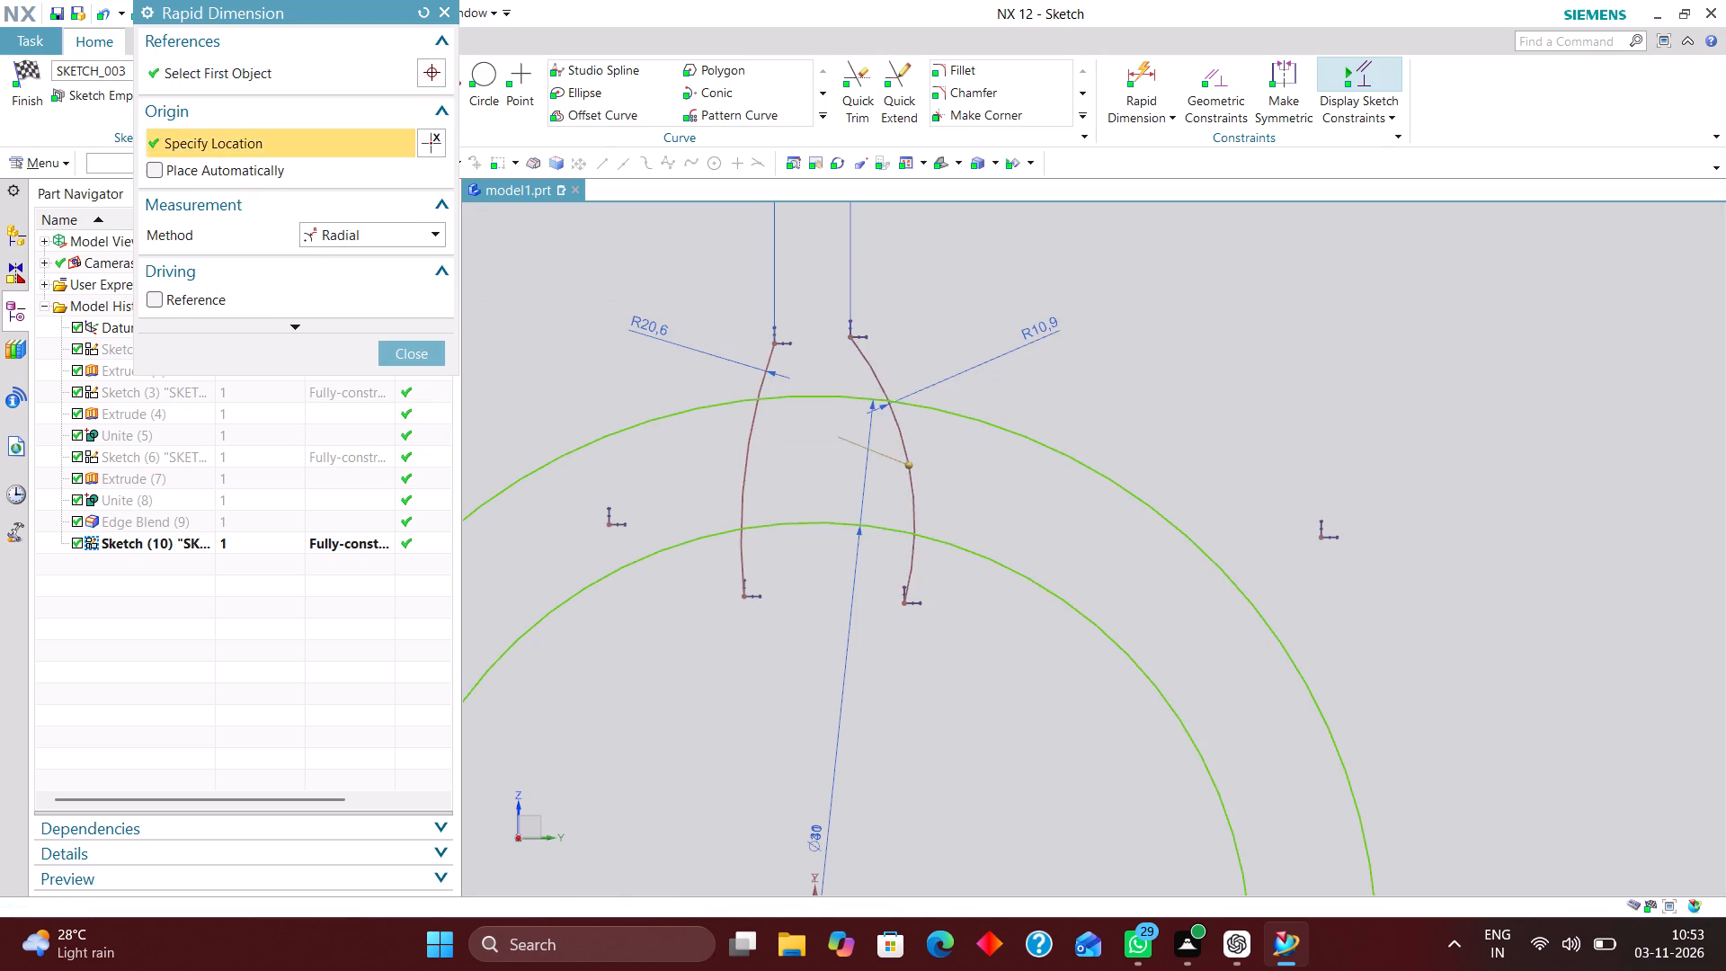
text(20)
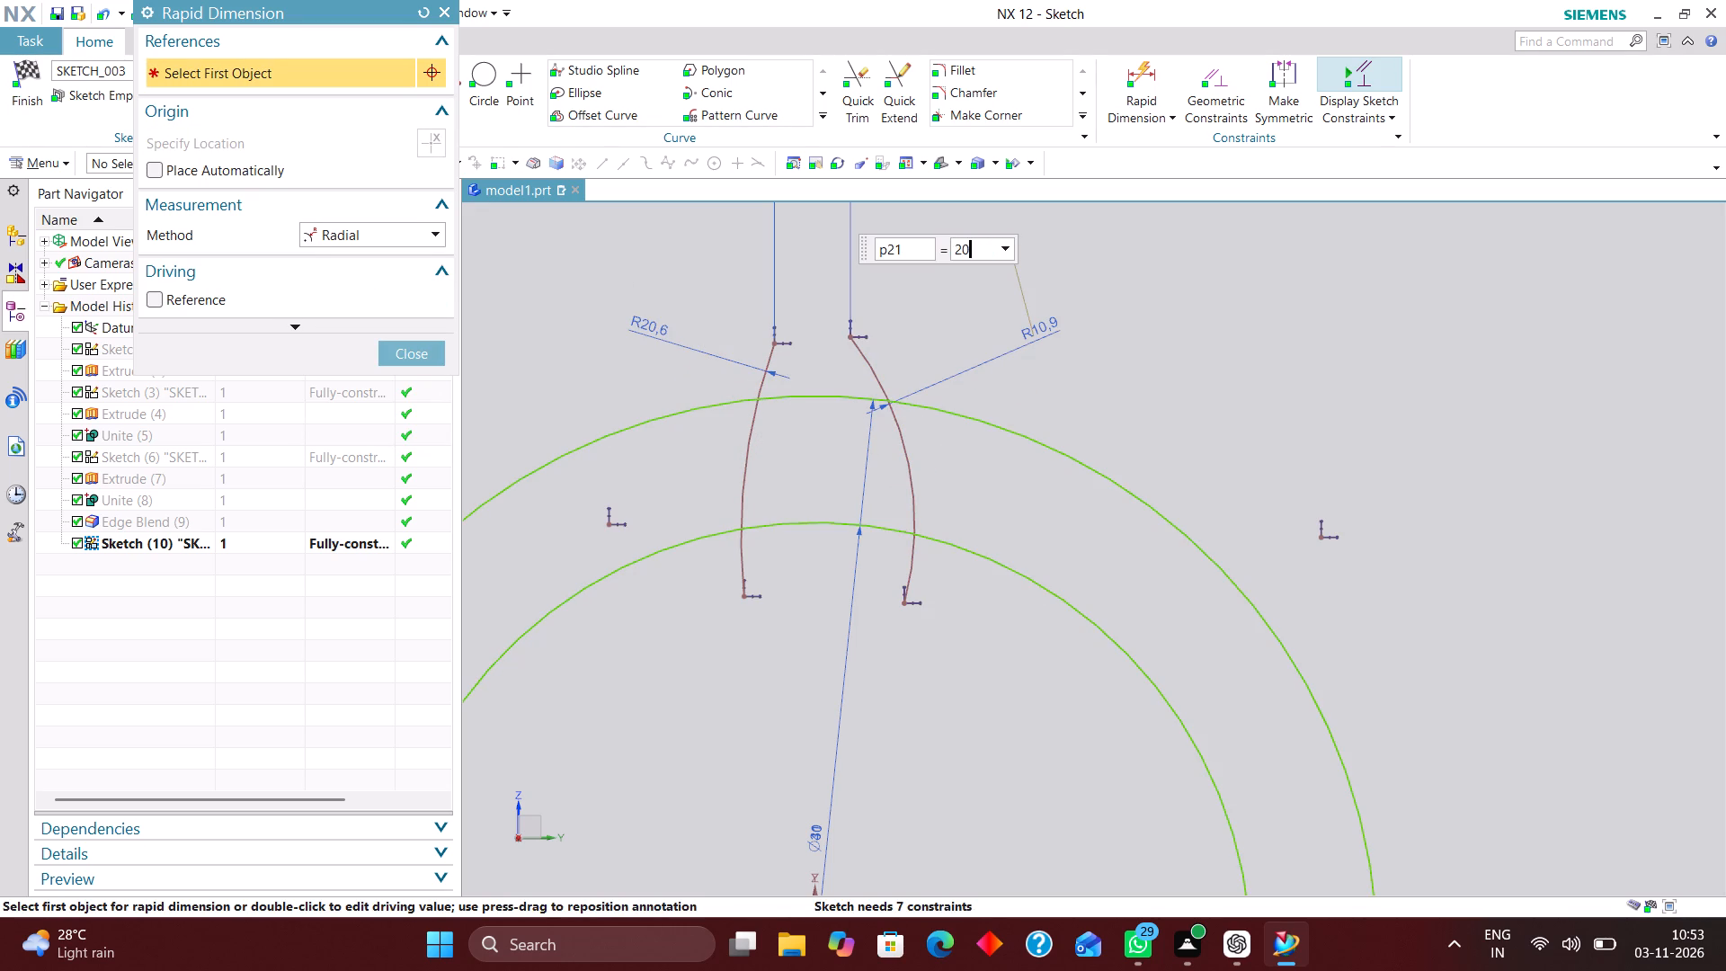
key(Return)
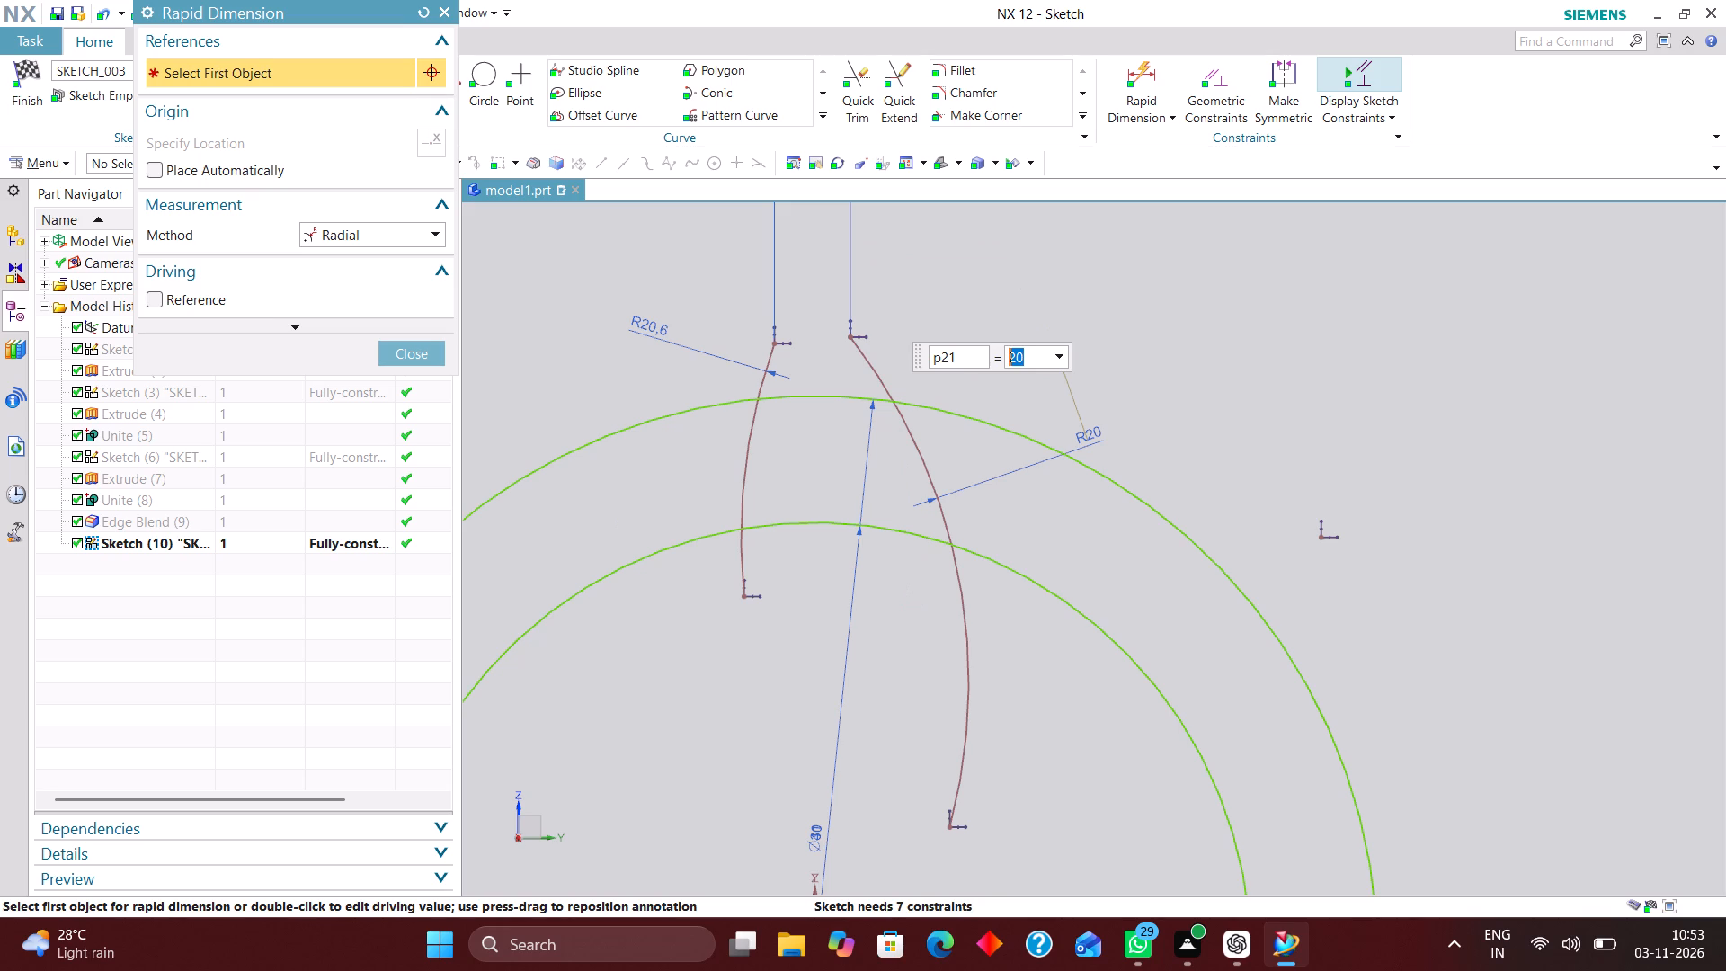
click(419, 351)
Shorten the right flank arc by bringing its lower end up to just inside the inner circle.
drag(953, 833, 948, 791)
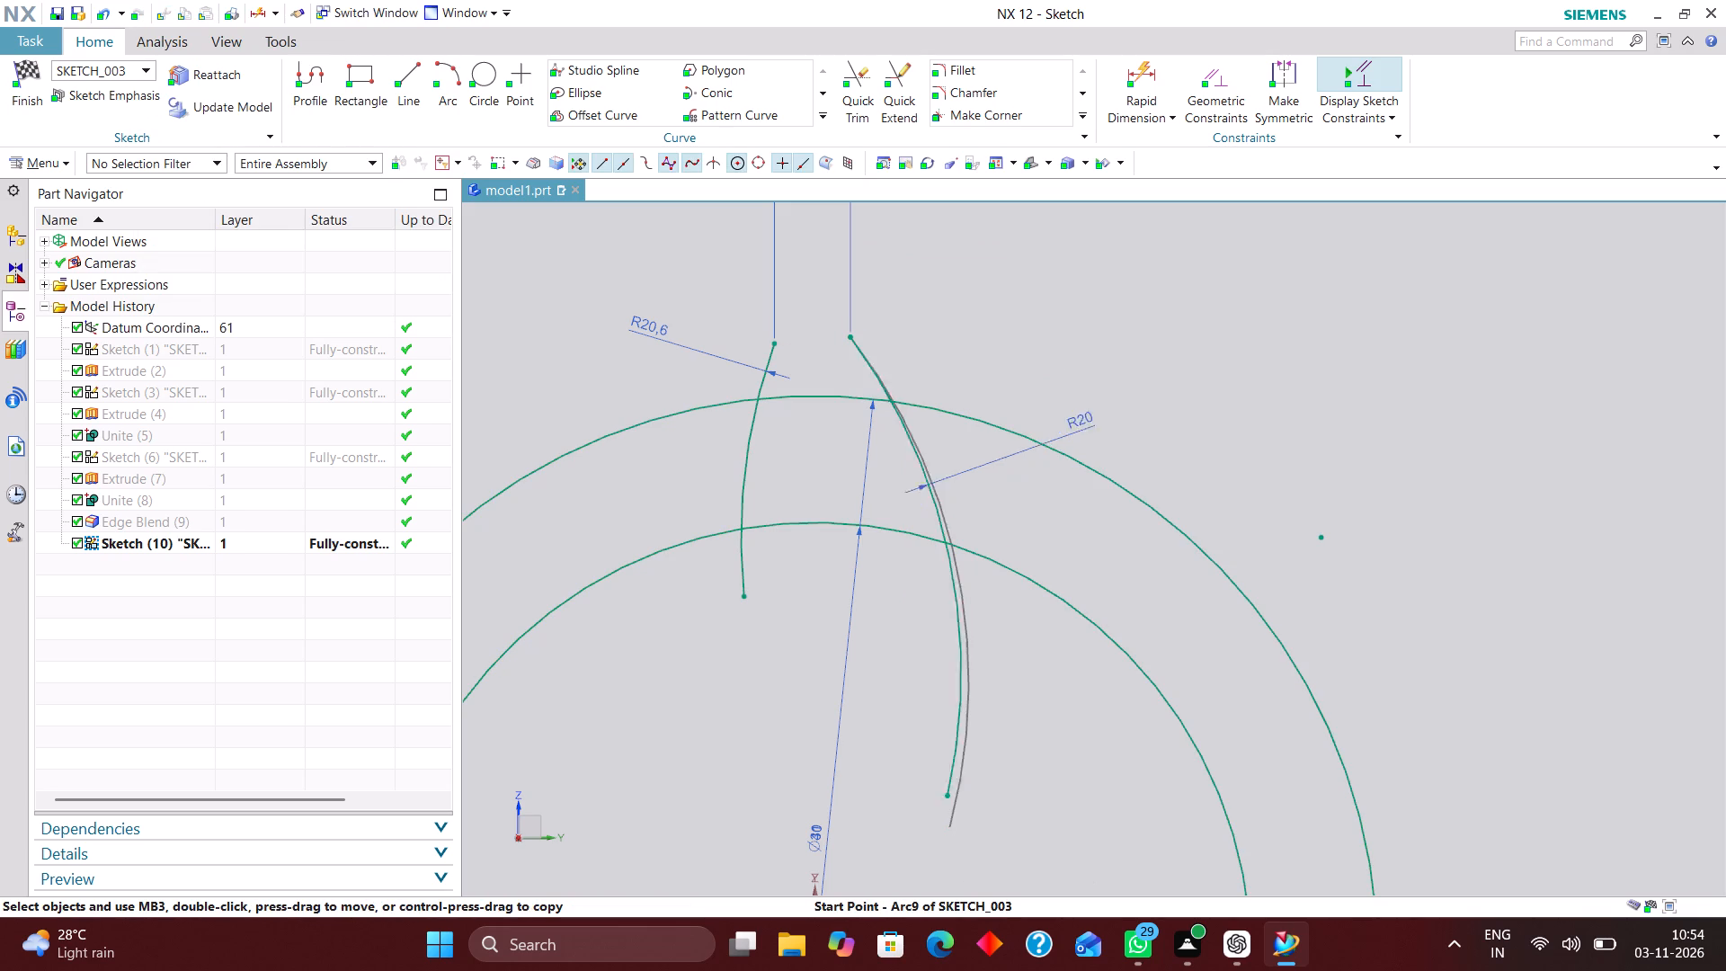
drag(948, 791, 905, 617)
Set the left flank arc's radius to 20 mm.
double_click(654, 332)
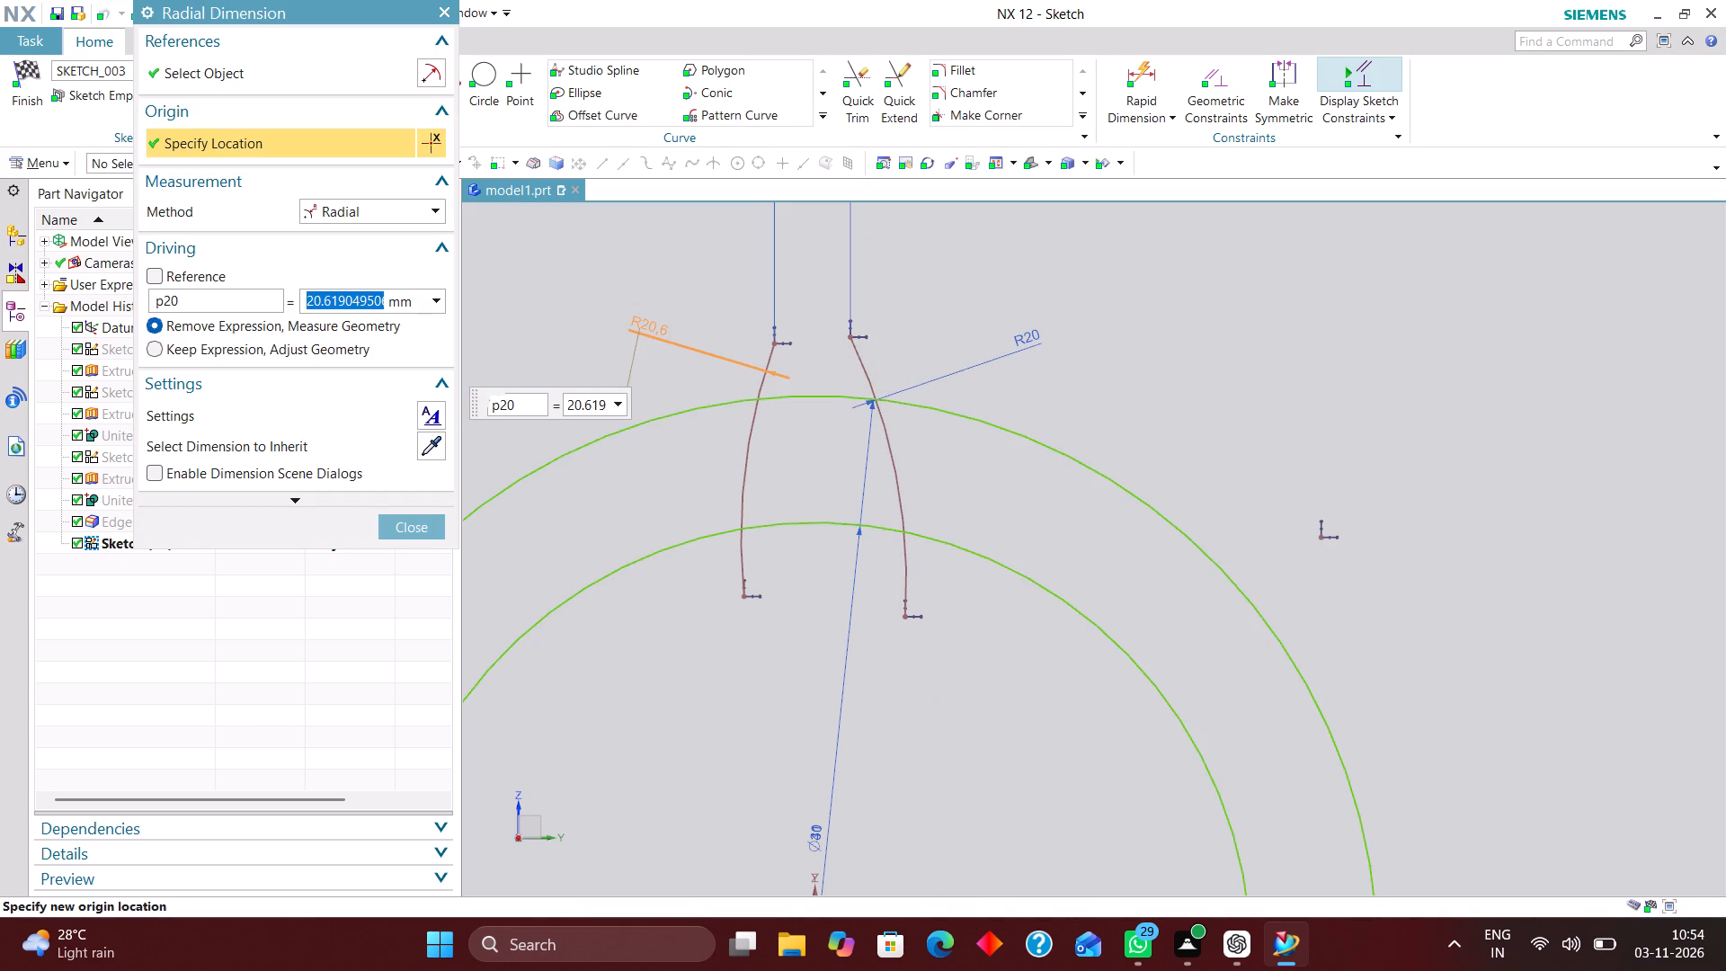
text(20)
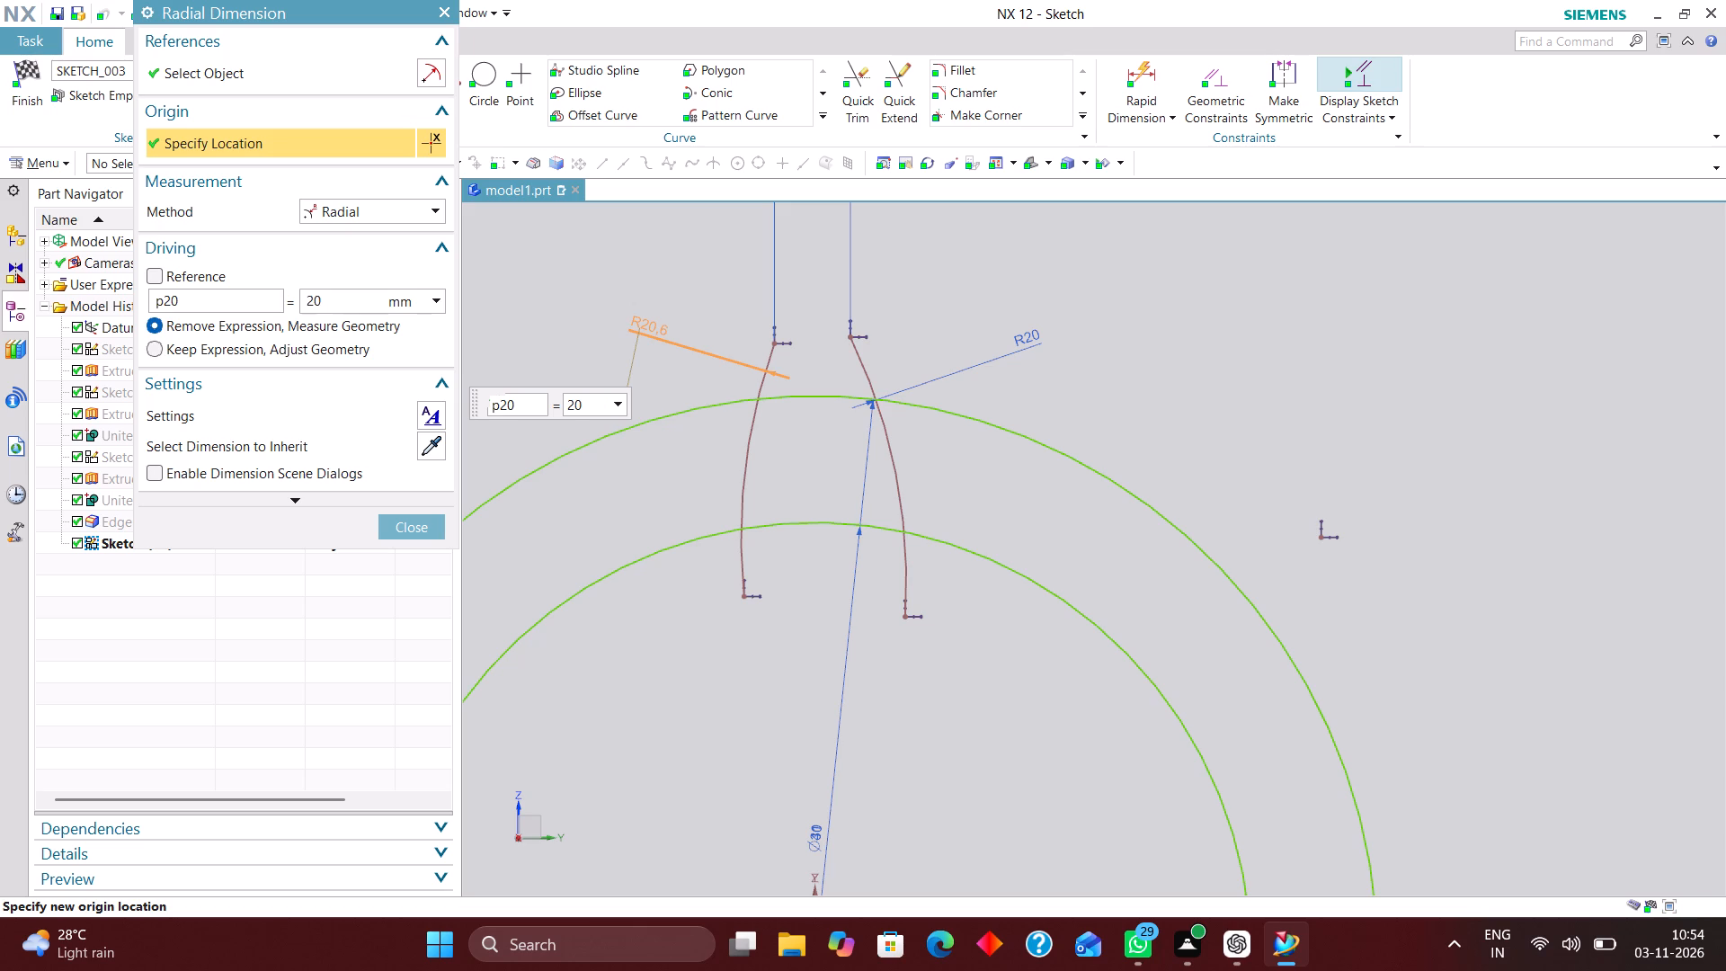
key(Return)
click(402, 530)
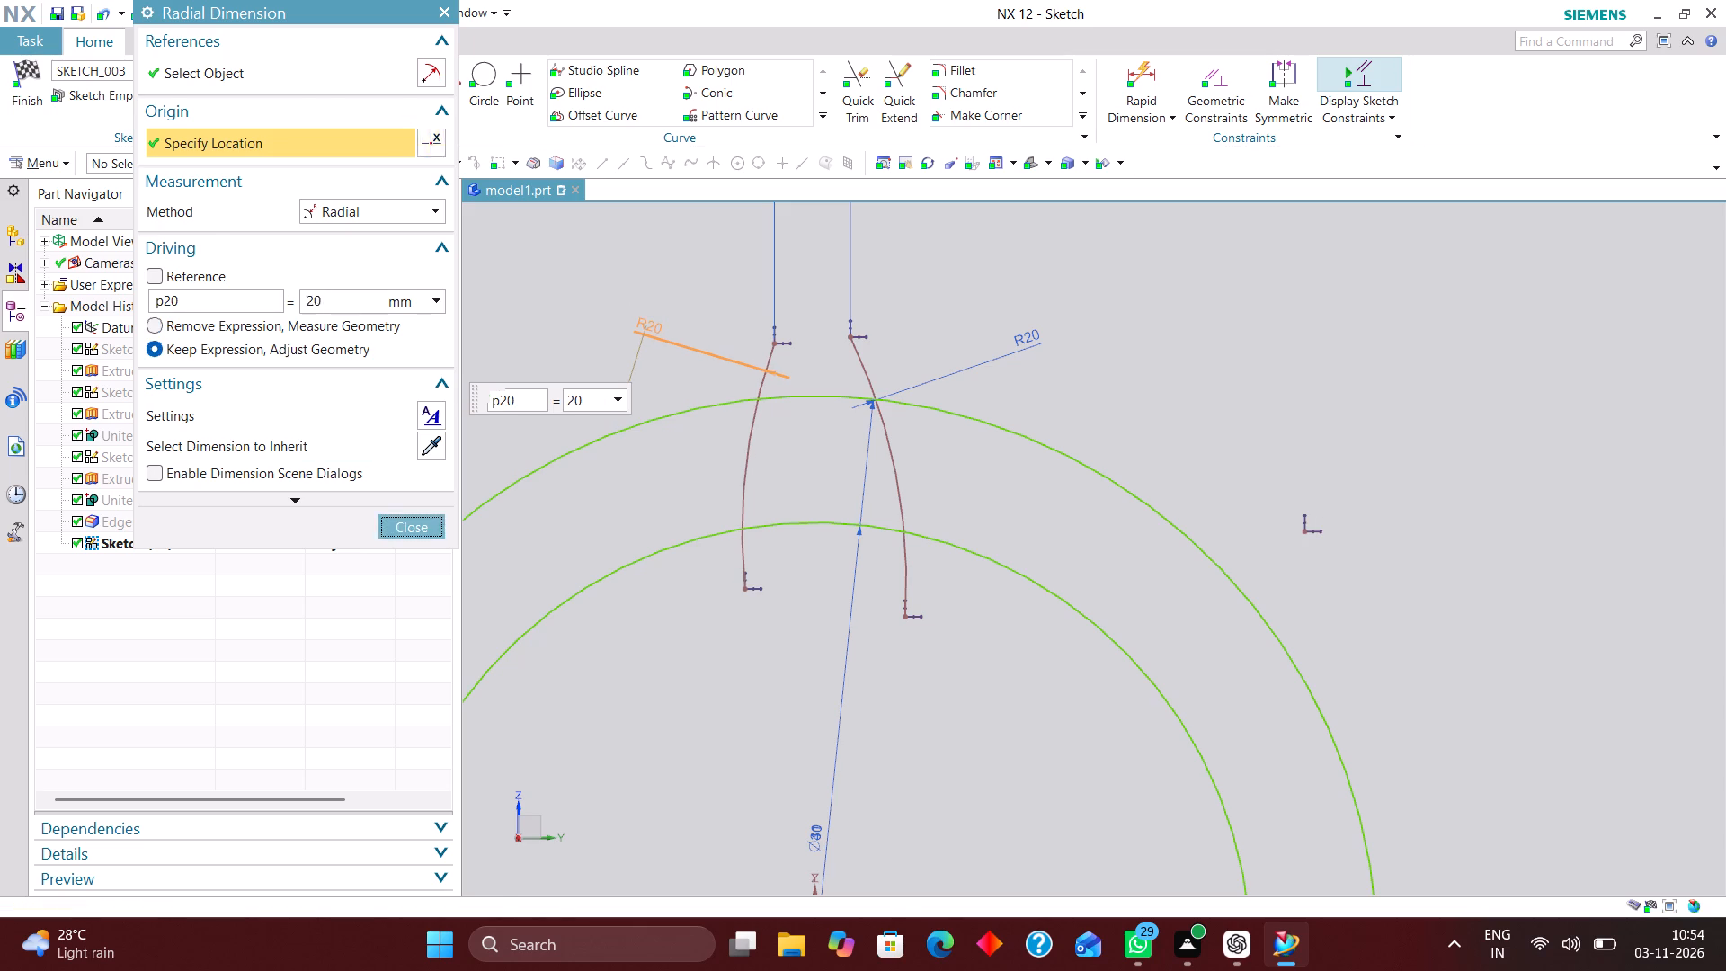
Dimension the vertical distance from the horizontal sketch axis to the left flank arc's centre point as 36/2 mm.
scroll(814, 452, down, 3)
scroll(812, 413, up, 3)
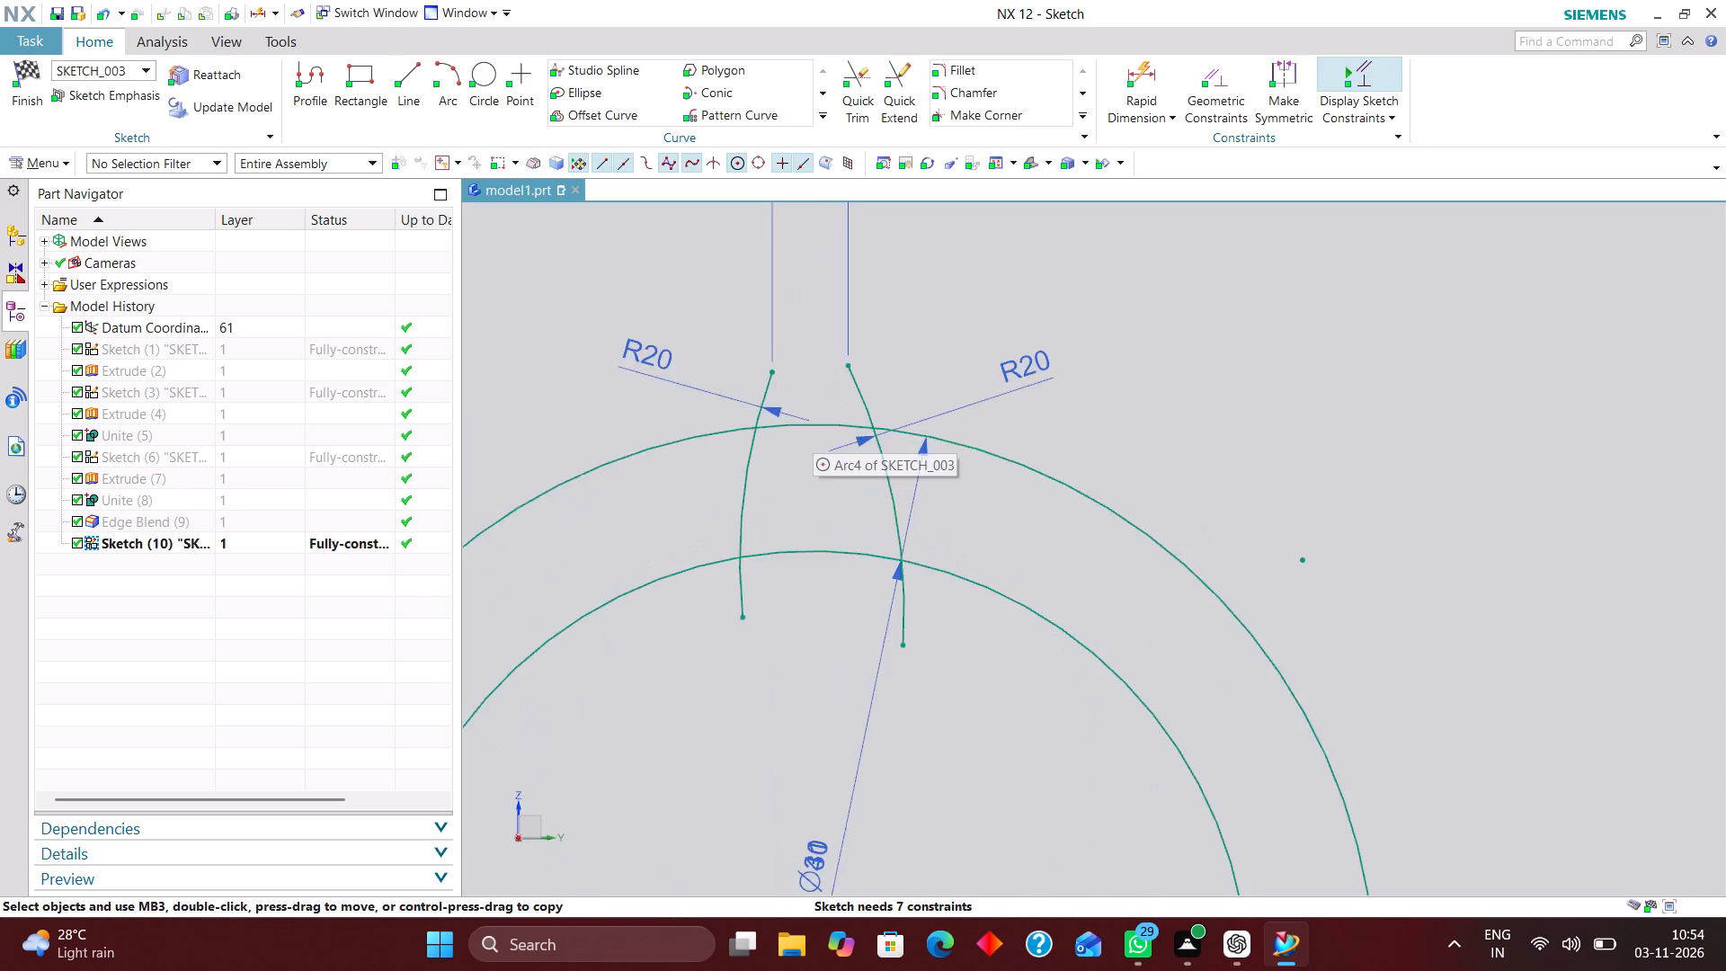
scroll(823, 589, down, 2)
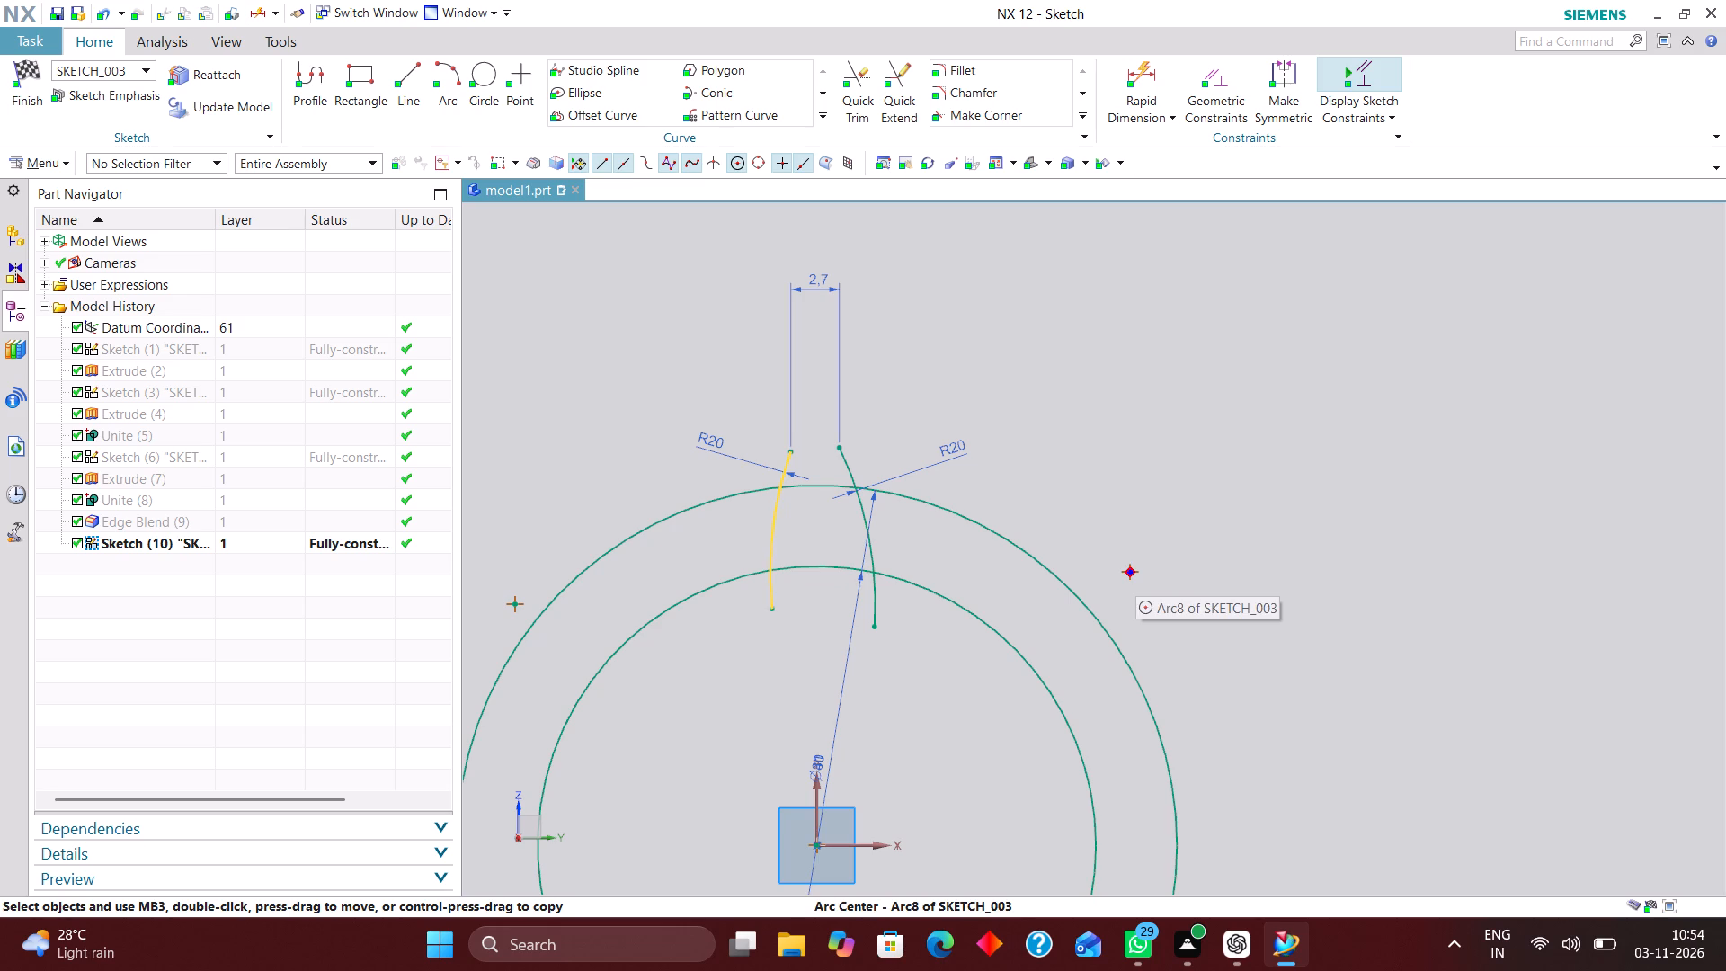
click(1143, 61)
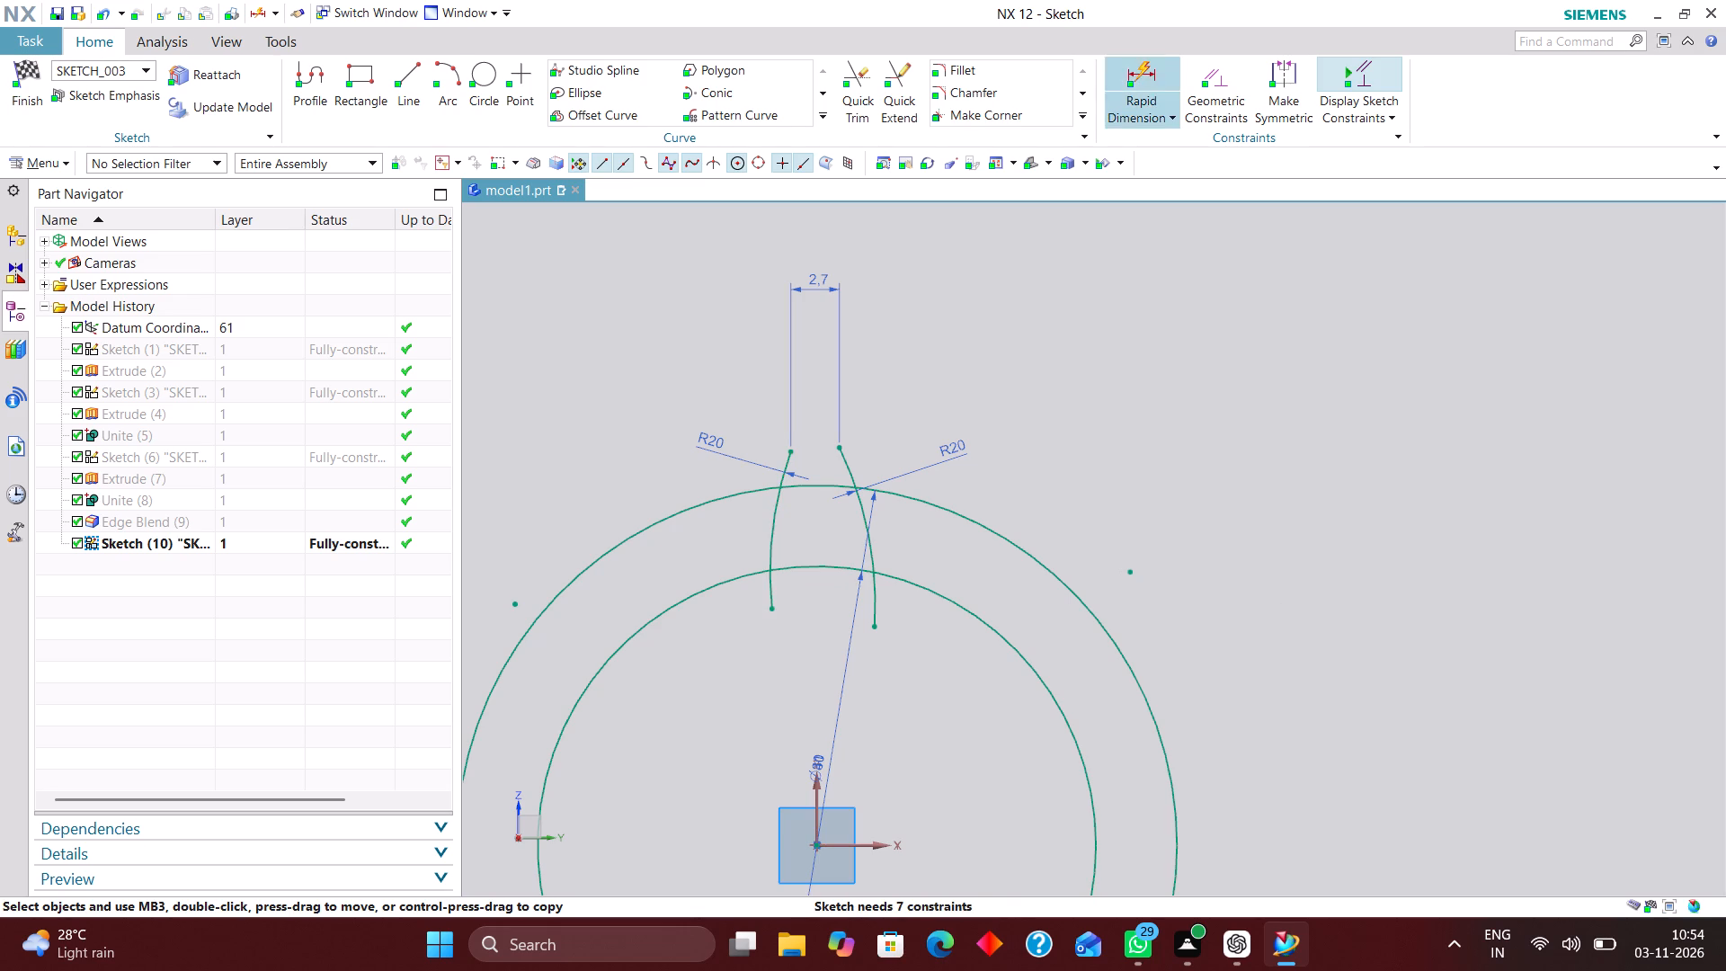
click(403, 227)
click(396, 256)
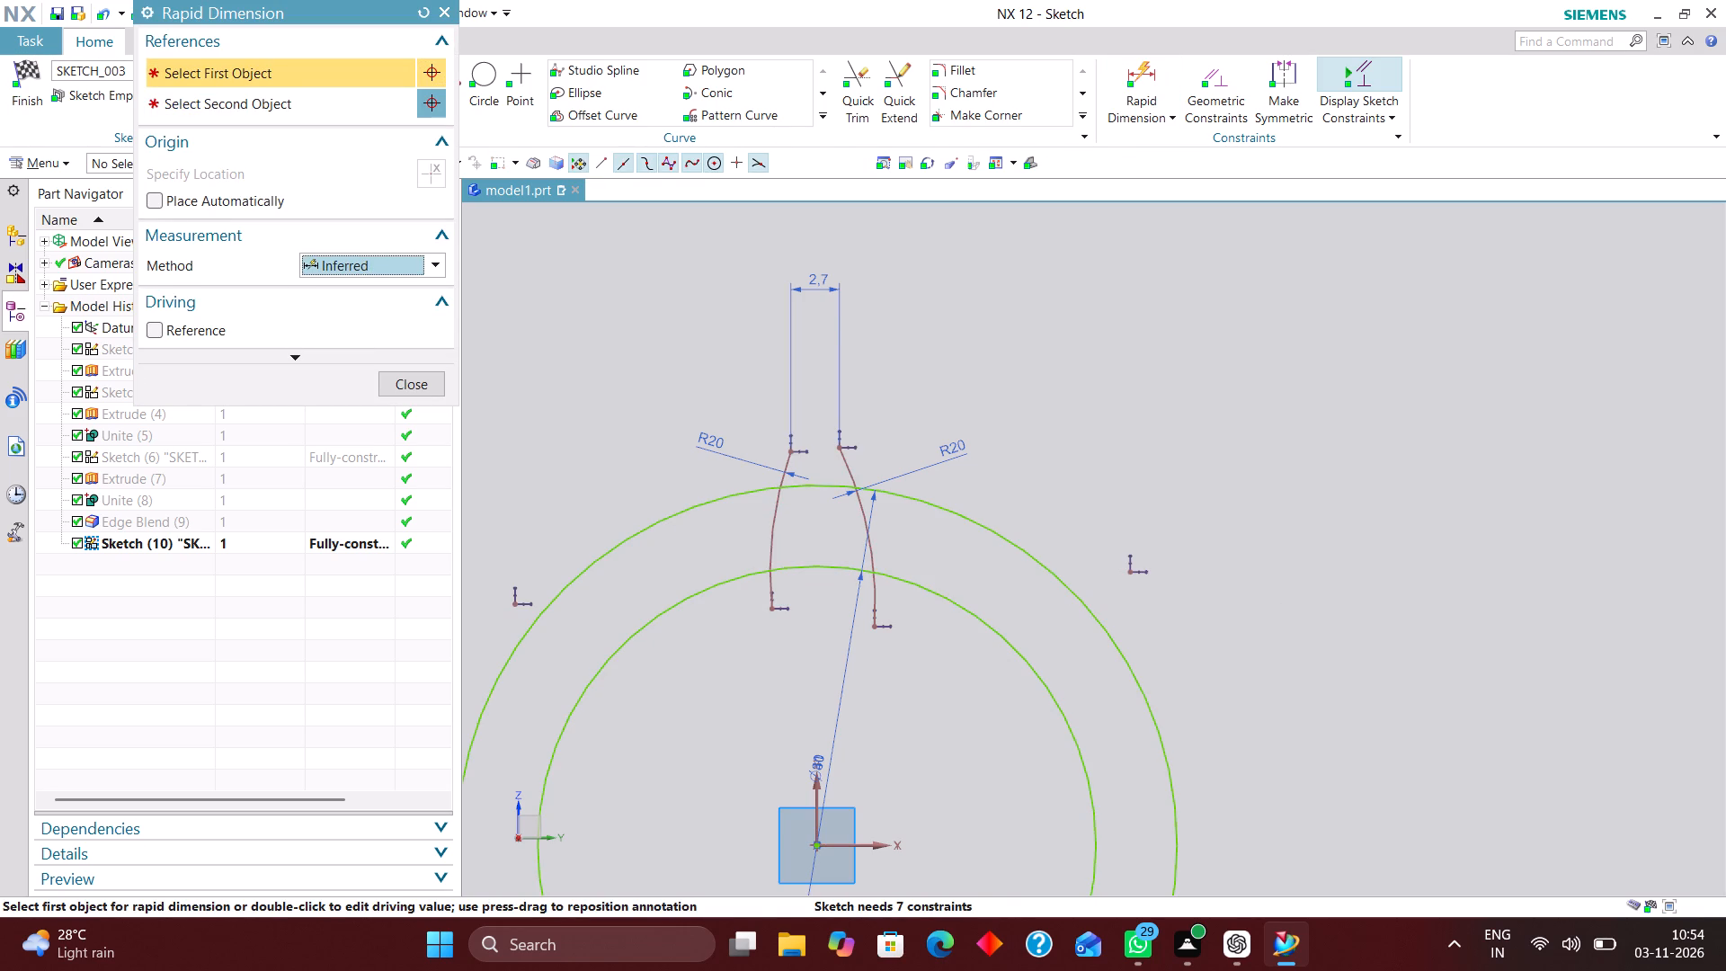
scroll(904, 415, down, 1)
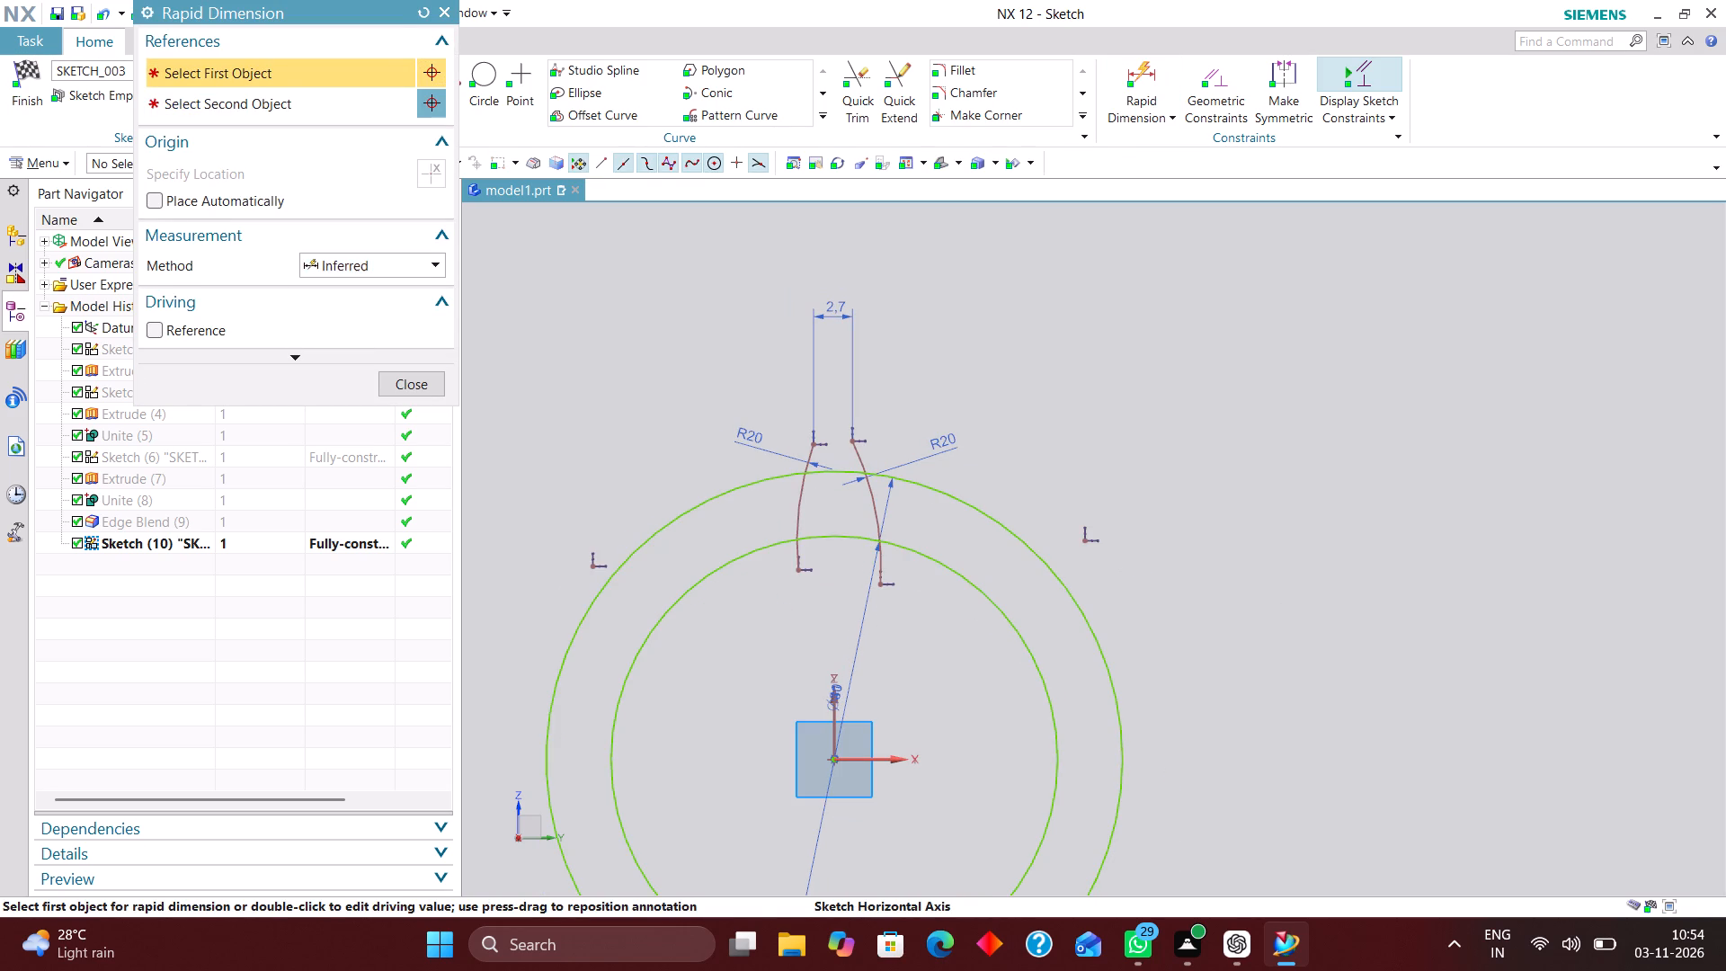
click(900, 754)
click(1093, 540)
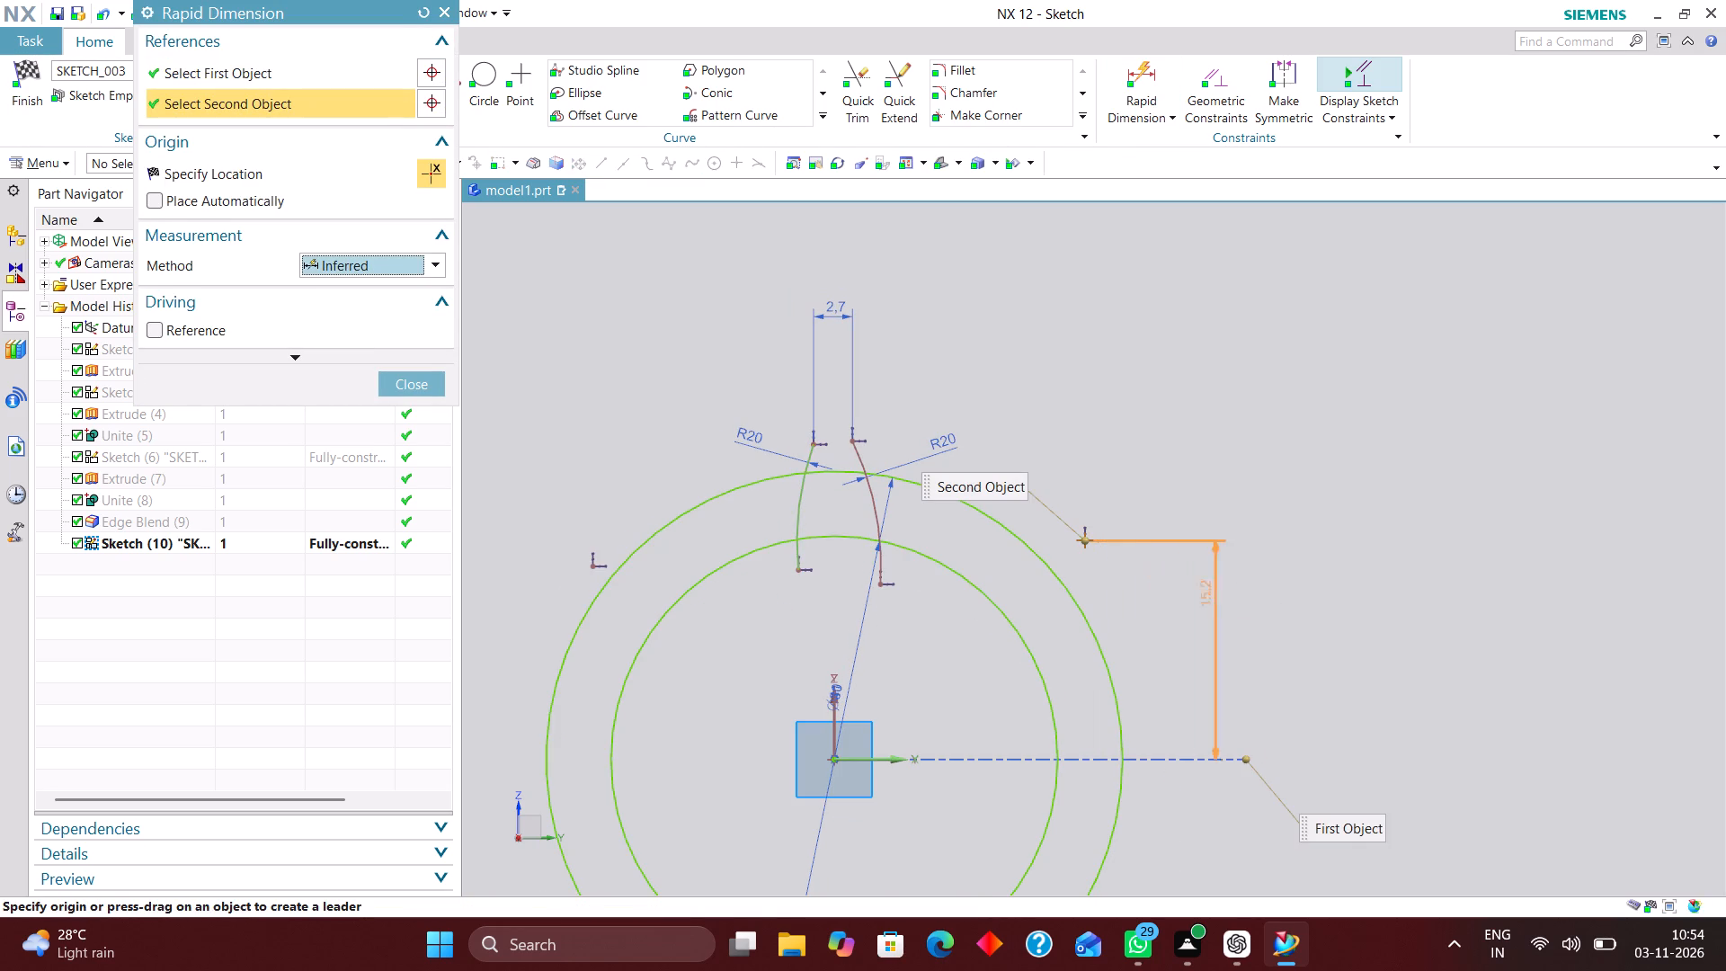
click(1344, 654)
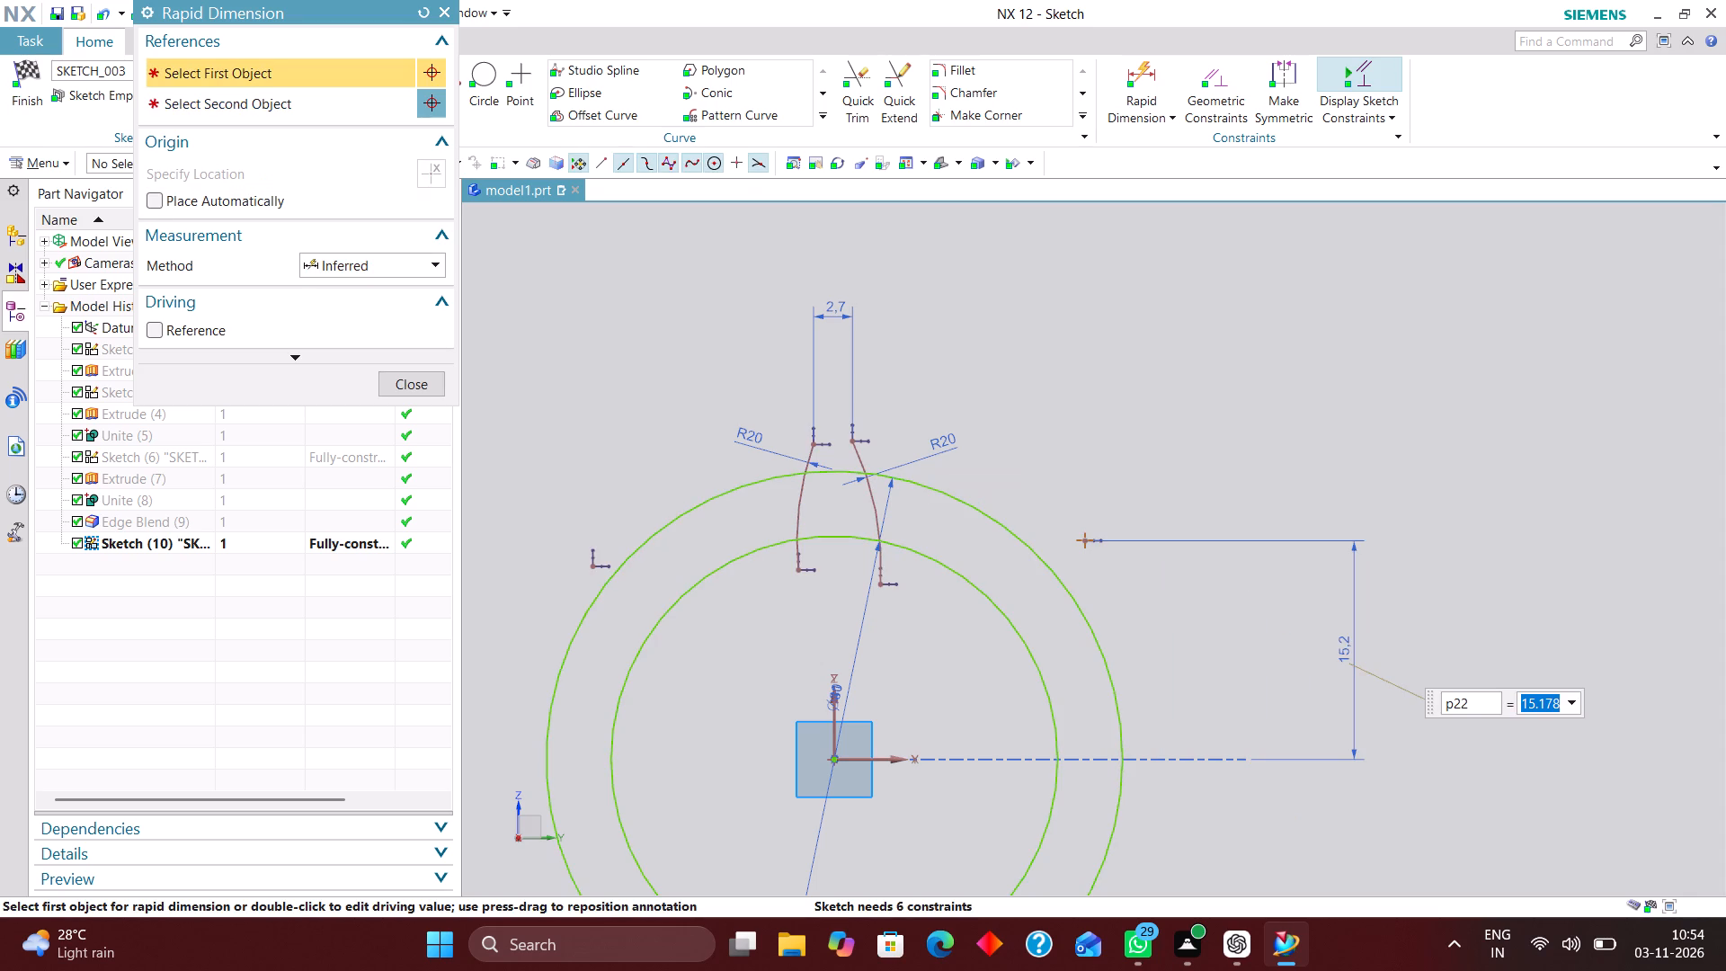
text(36)
text(/2)
key(Return)
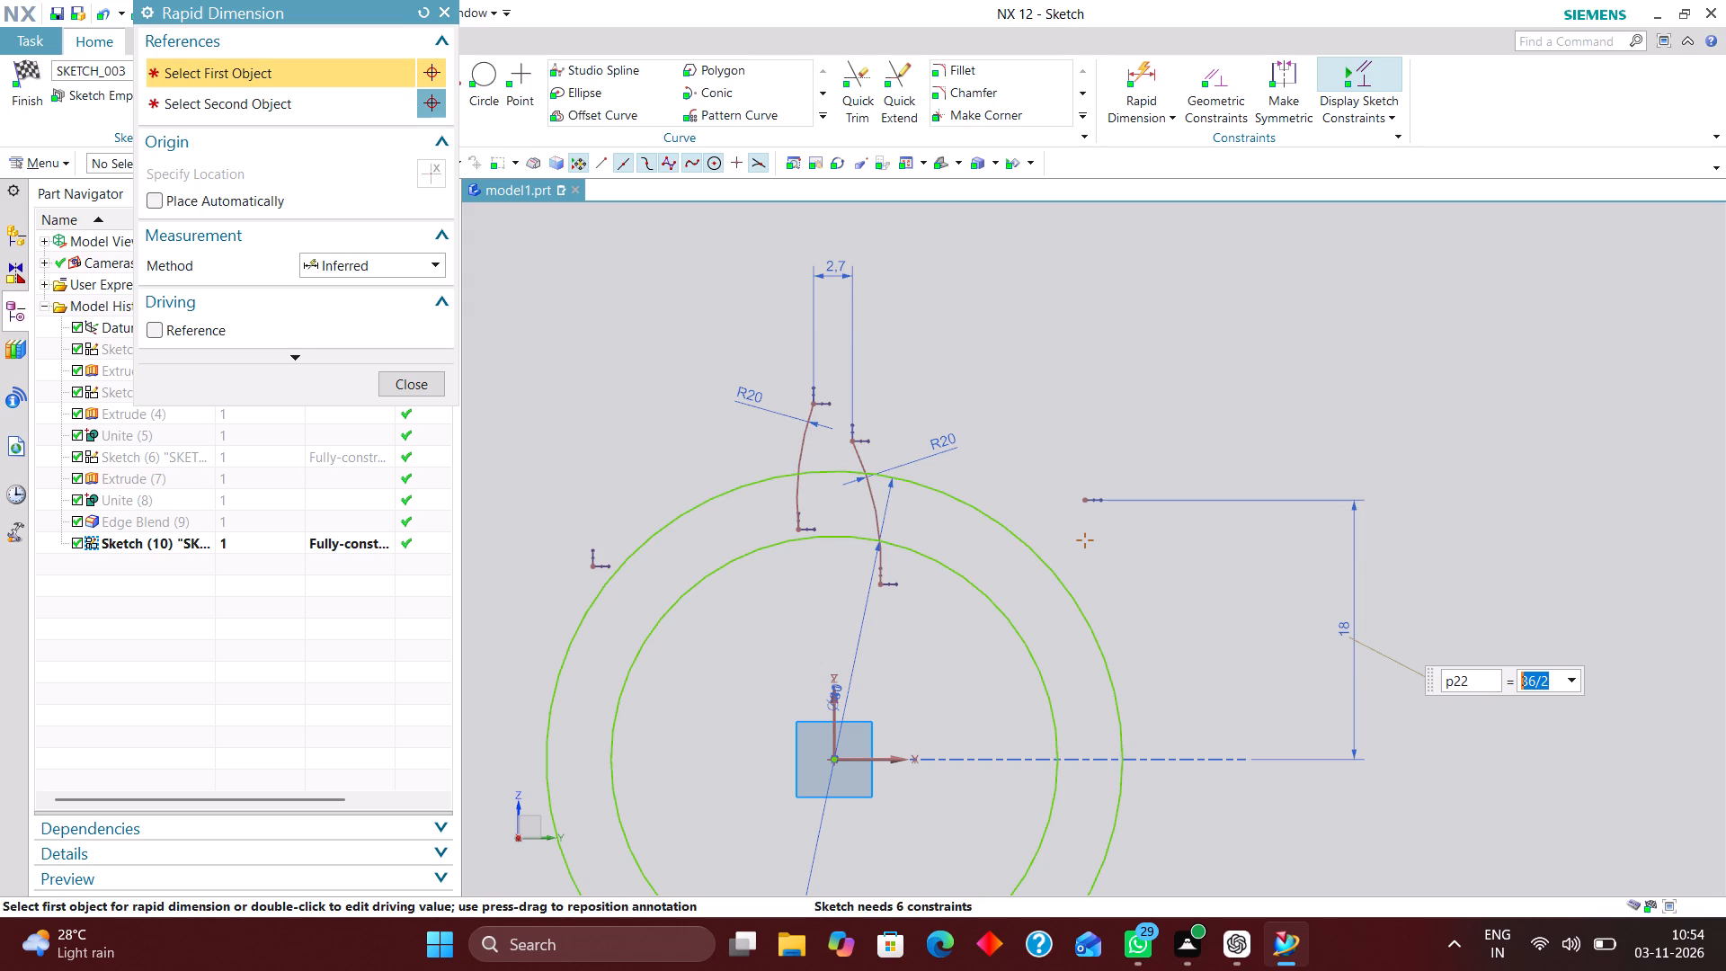
Dimension the horizontal distance from the vertical axis to the left flank arc's centre point, trying 17 and 16 mm before settling on 18 mm.
click(833, 730)
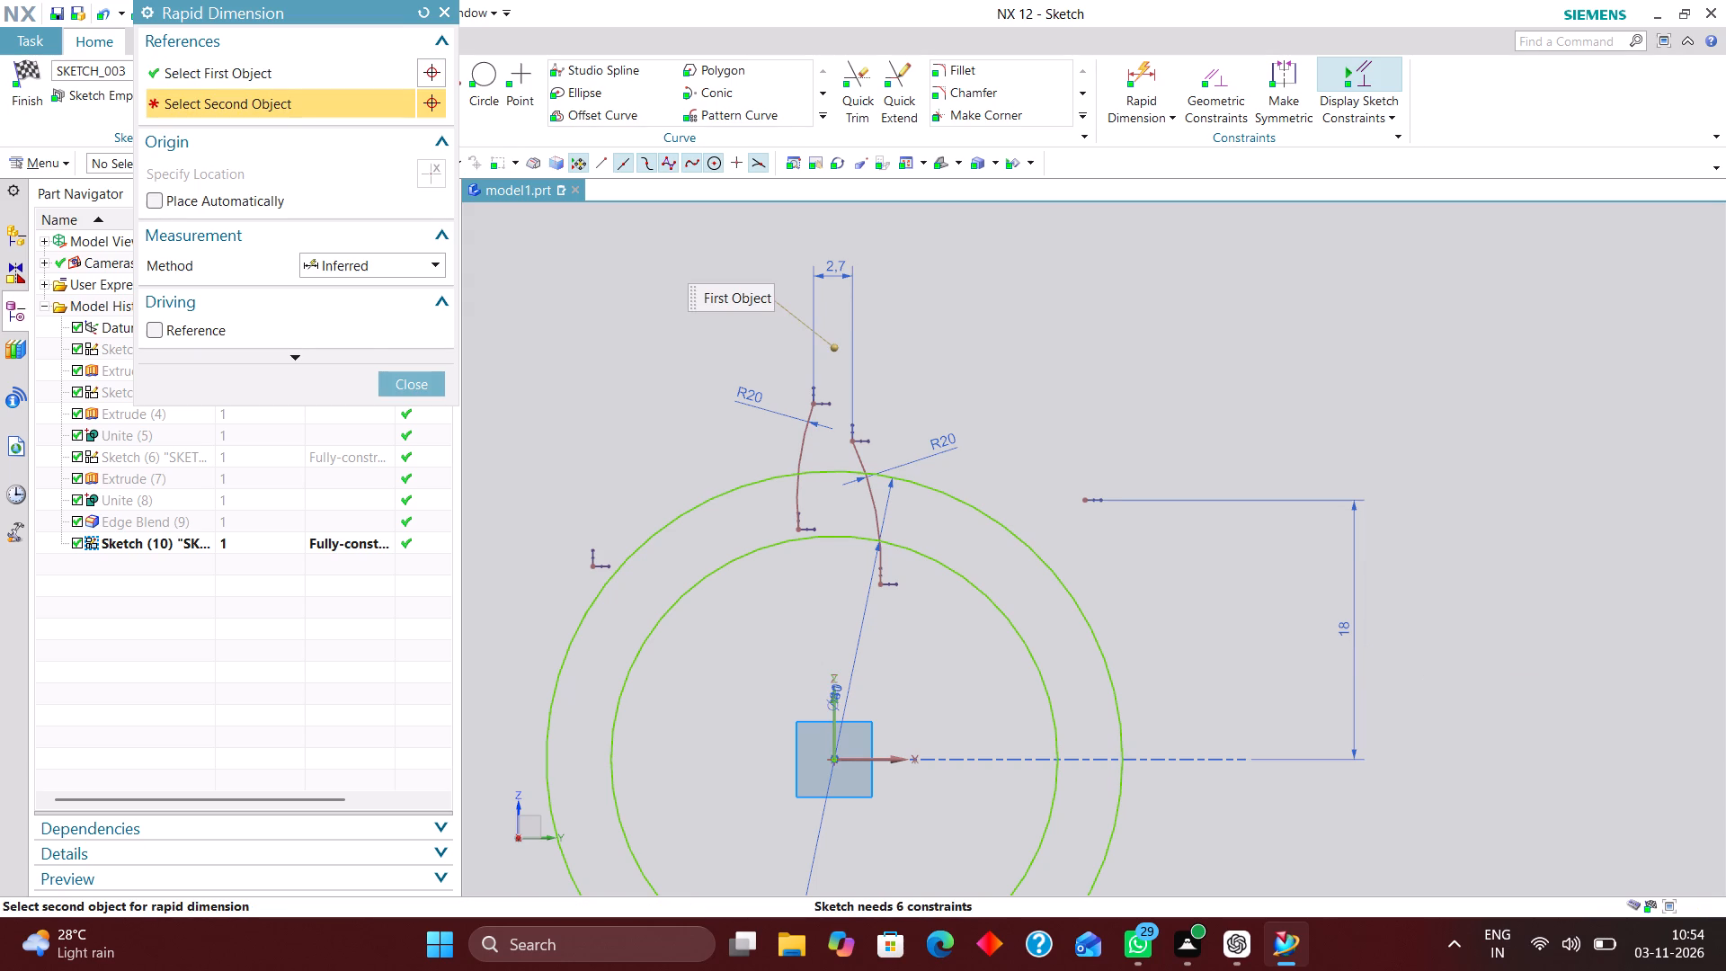
click(1086, 498)
click(973, 300)
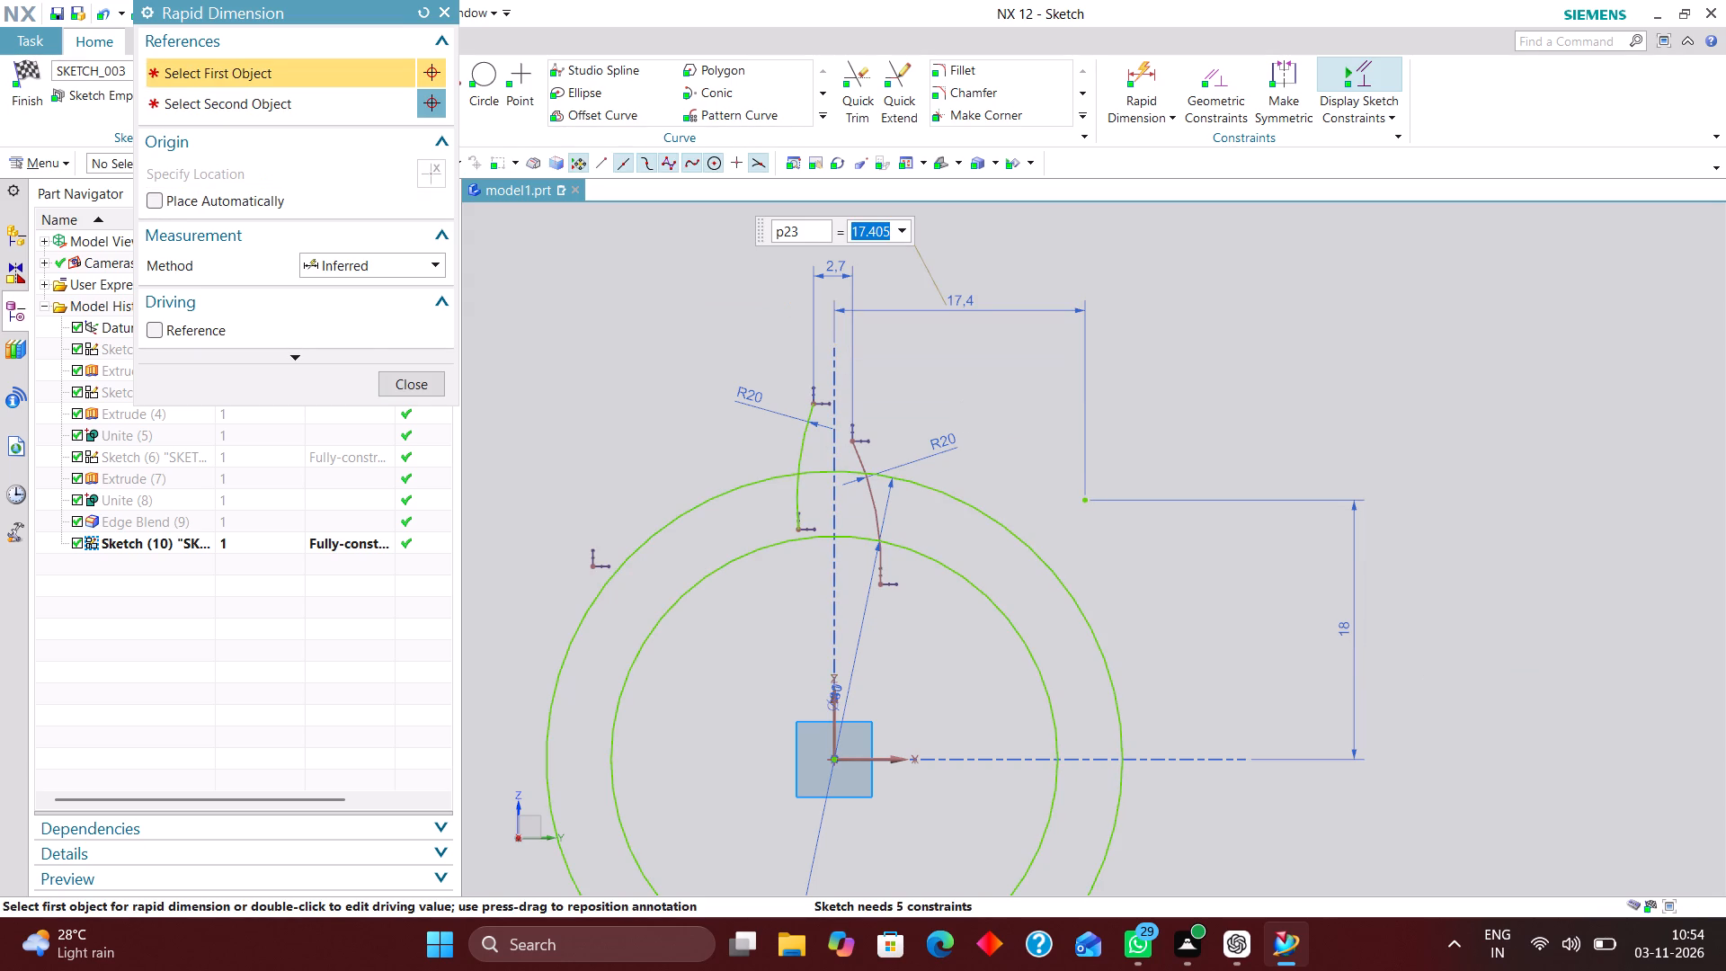
text(17)
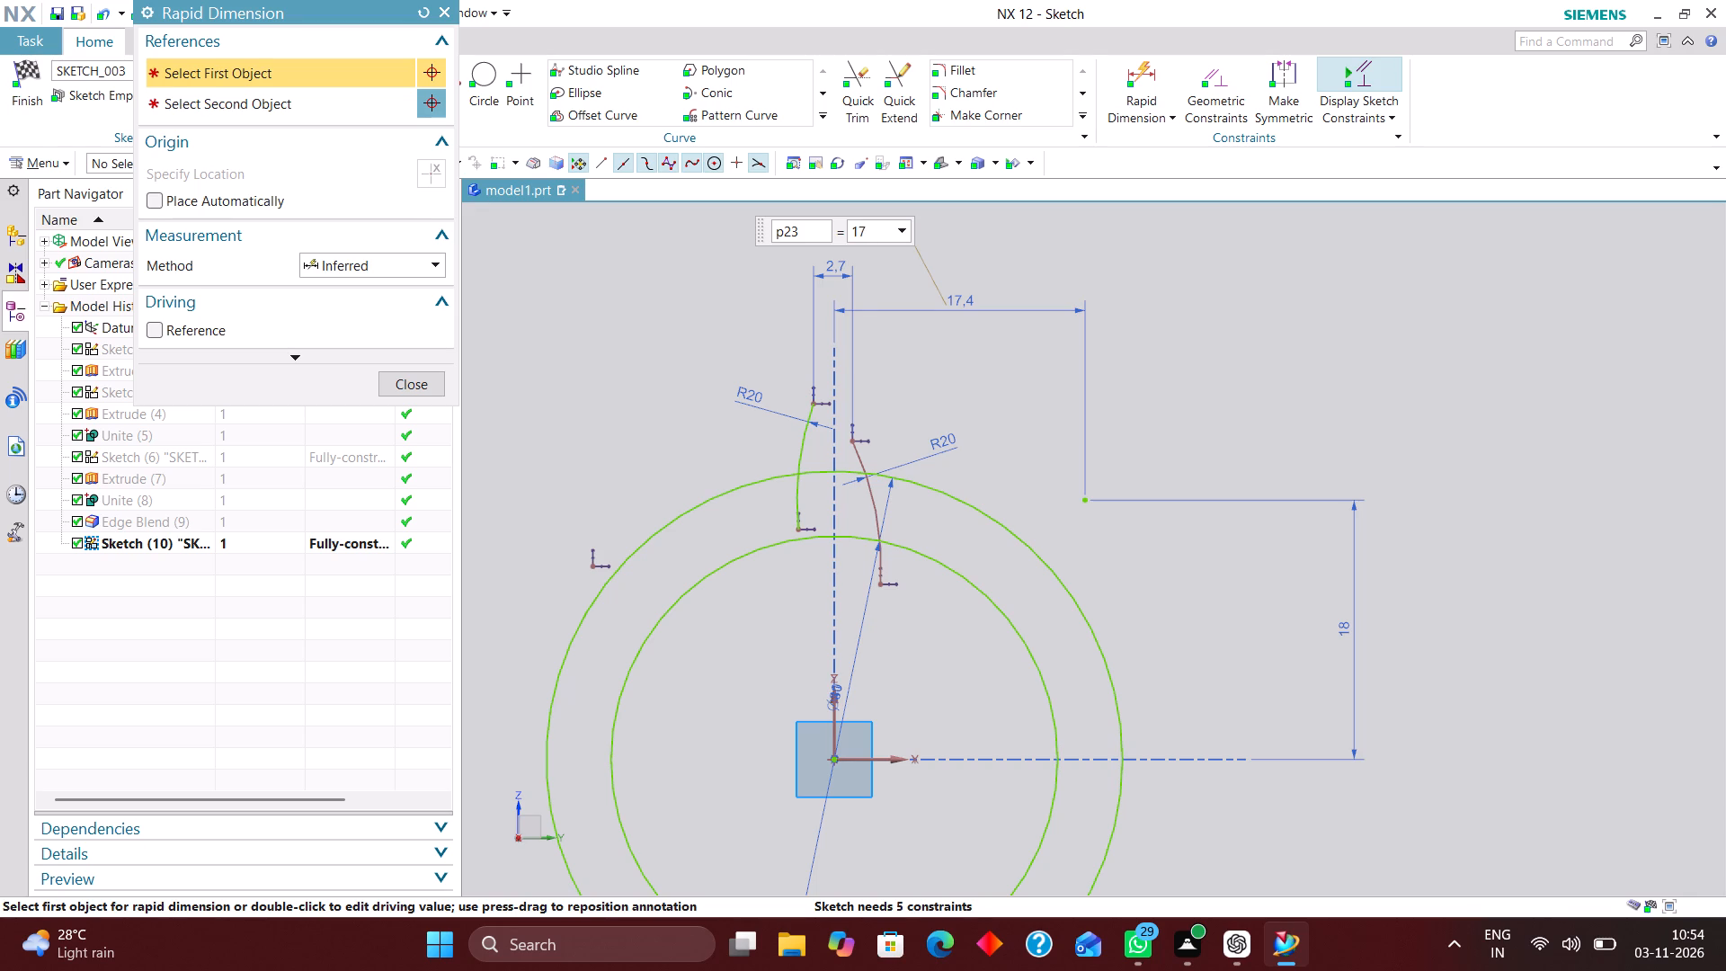
key(Return)
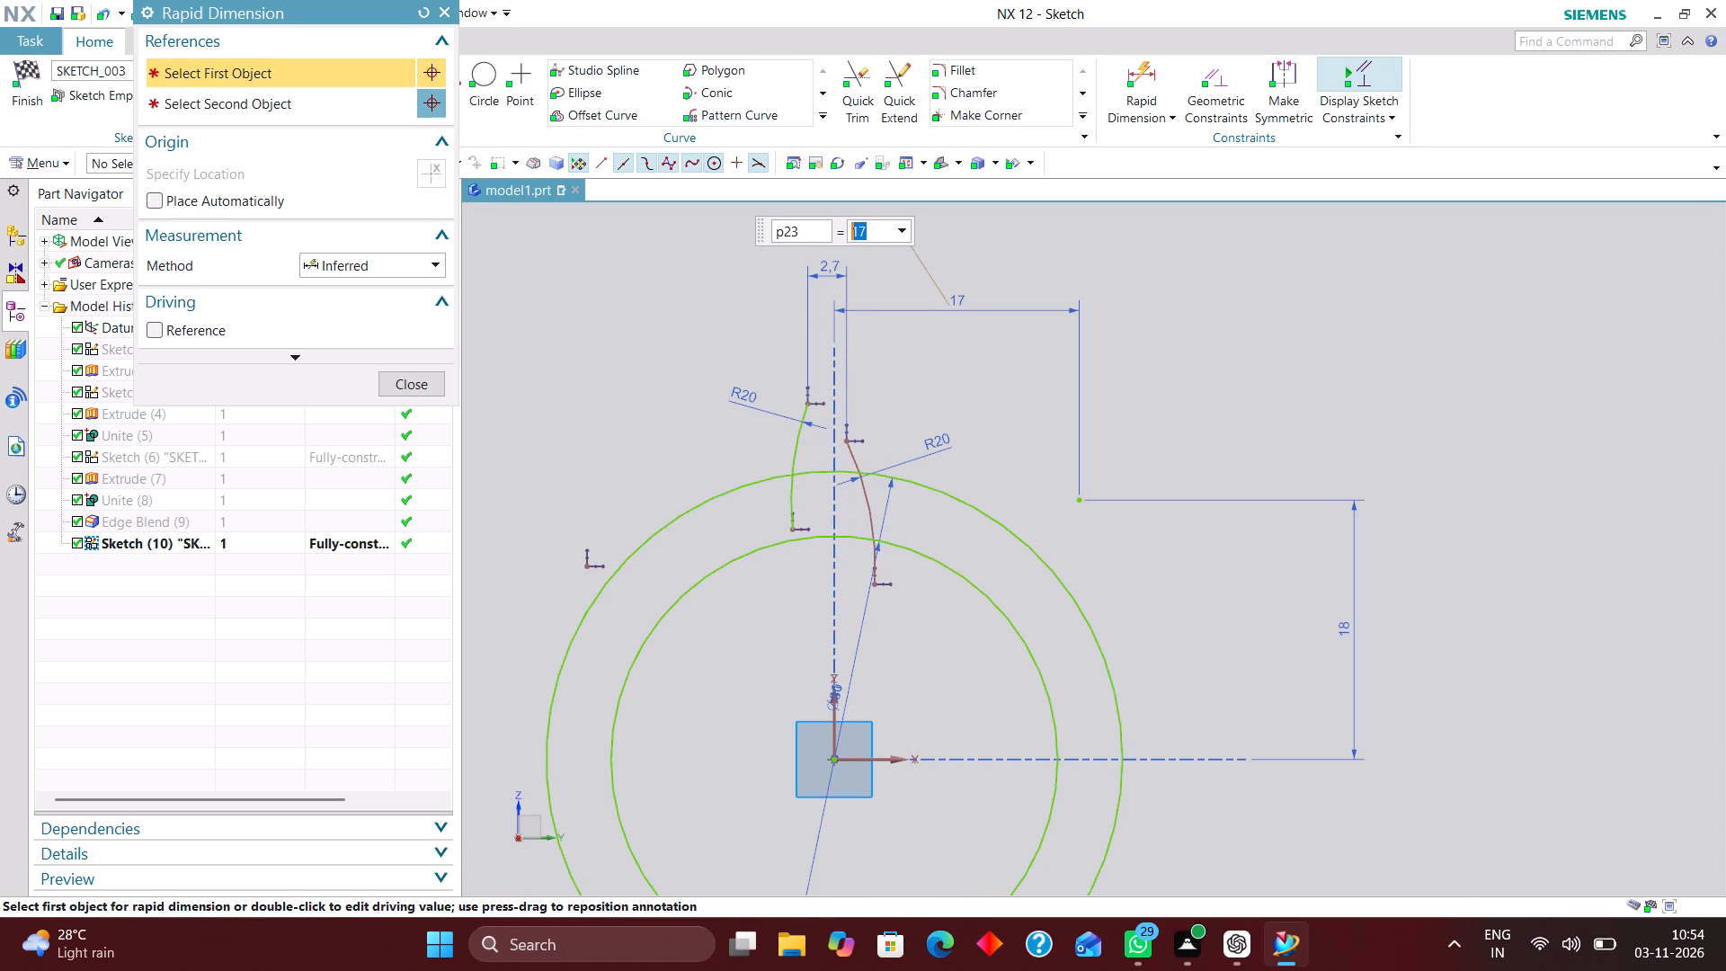
key(1)
key(6)
key(Return)
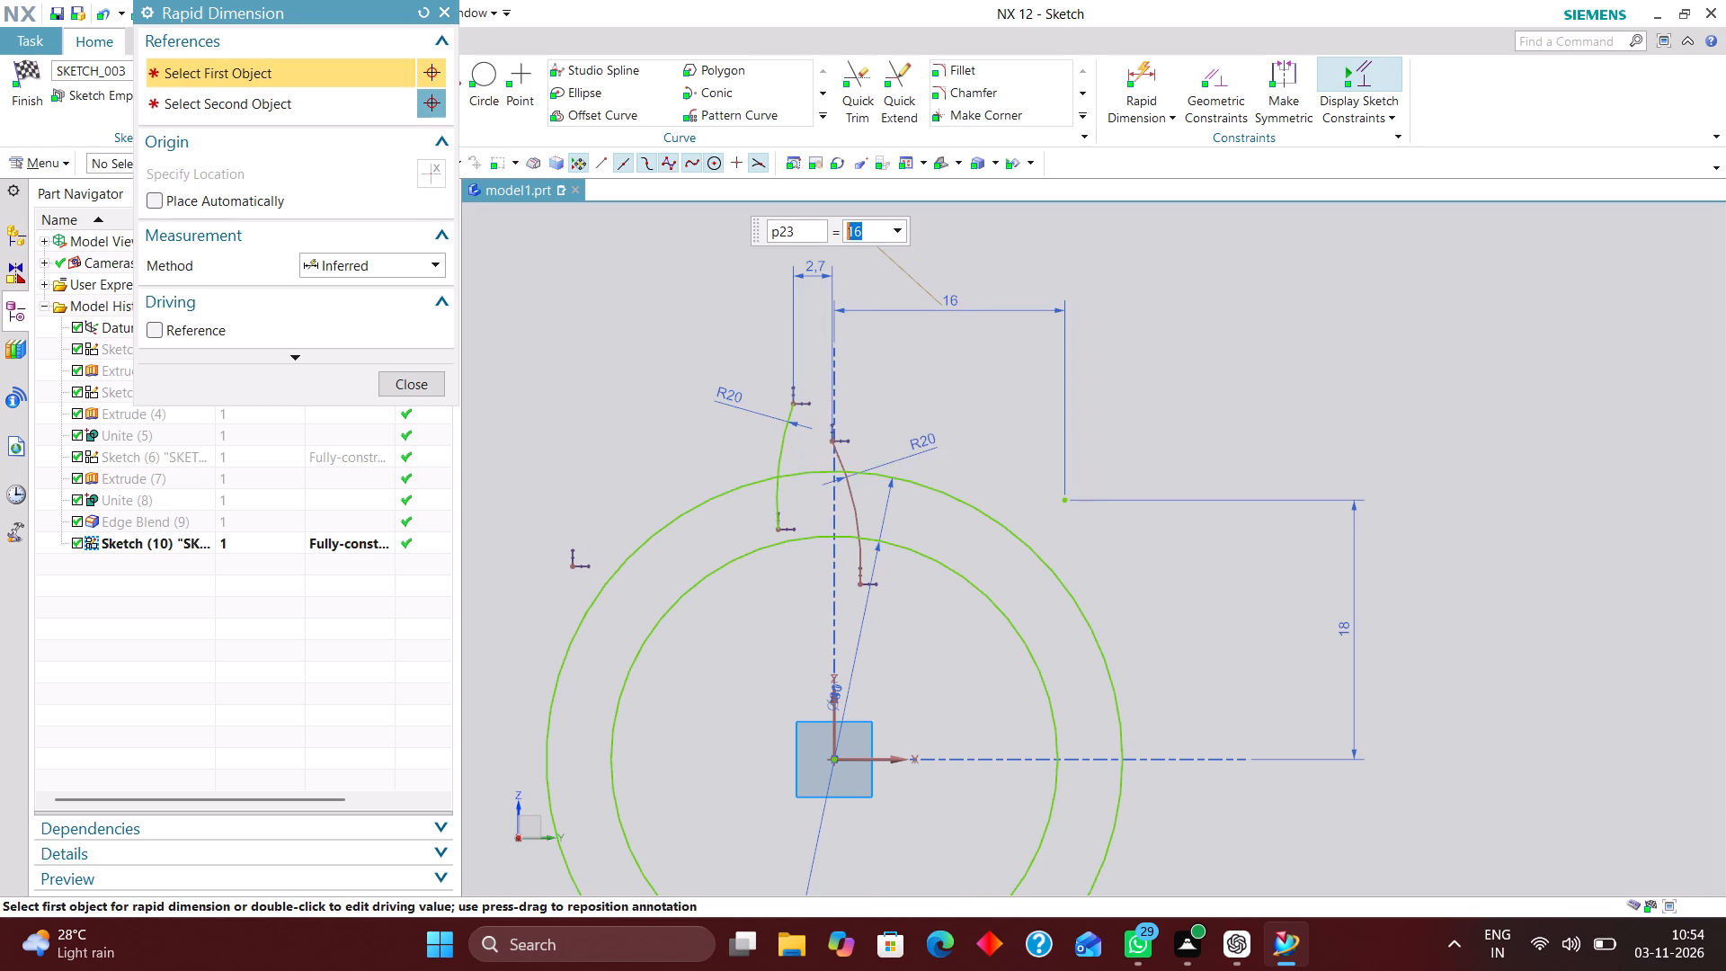
text(18)
key(Return)
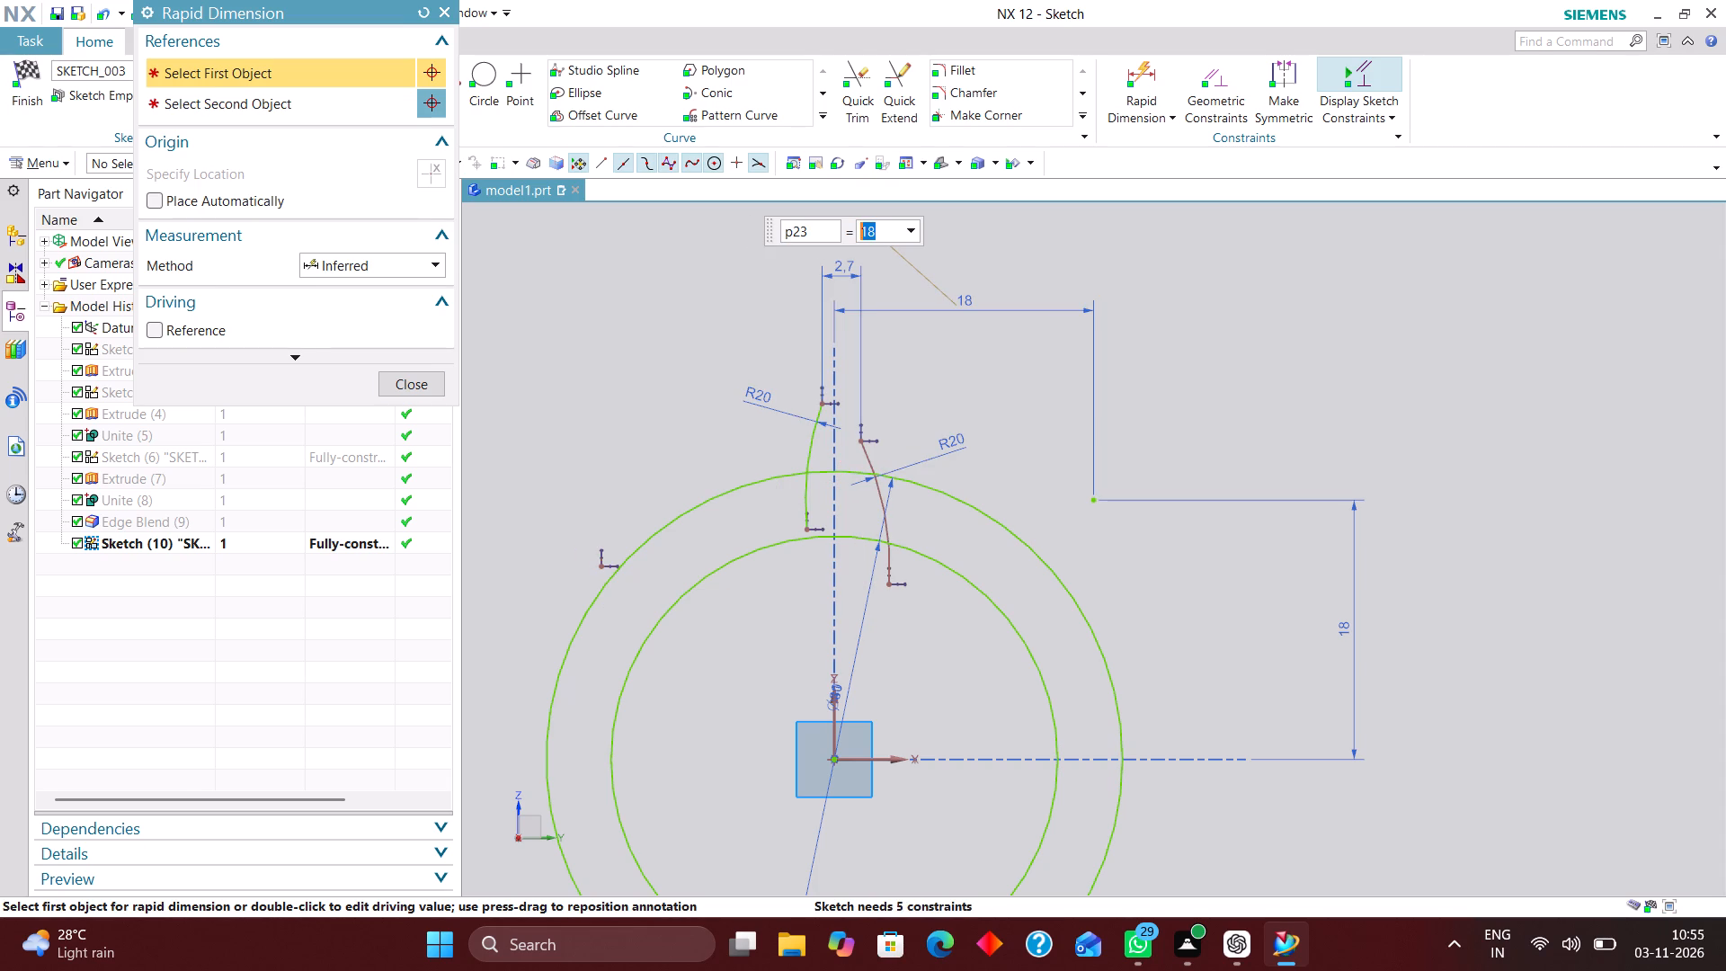
click(429, 379)
Lengthen the left flank arc by extending its lower end down to just inside the inner circle.
drag(810, 528, 812, 541)
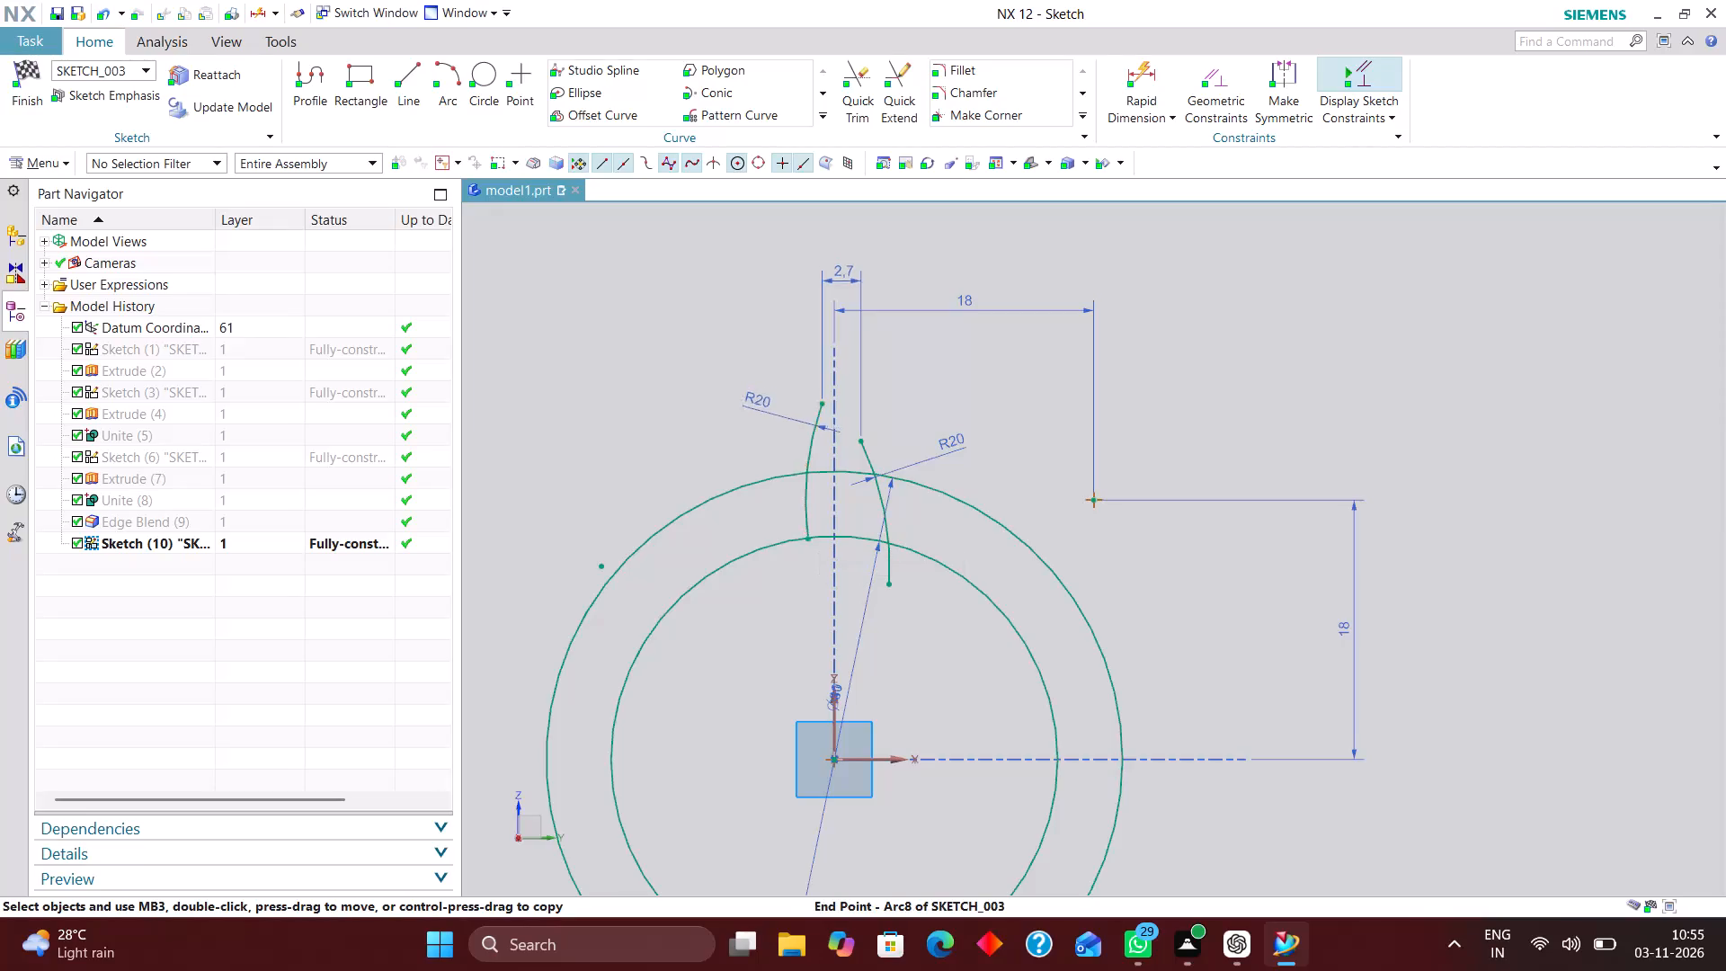
drag(812, 541, 812, 556)
scroll(809, 562, up, 4)
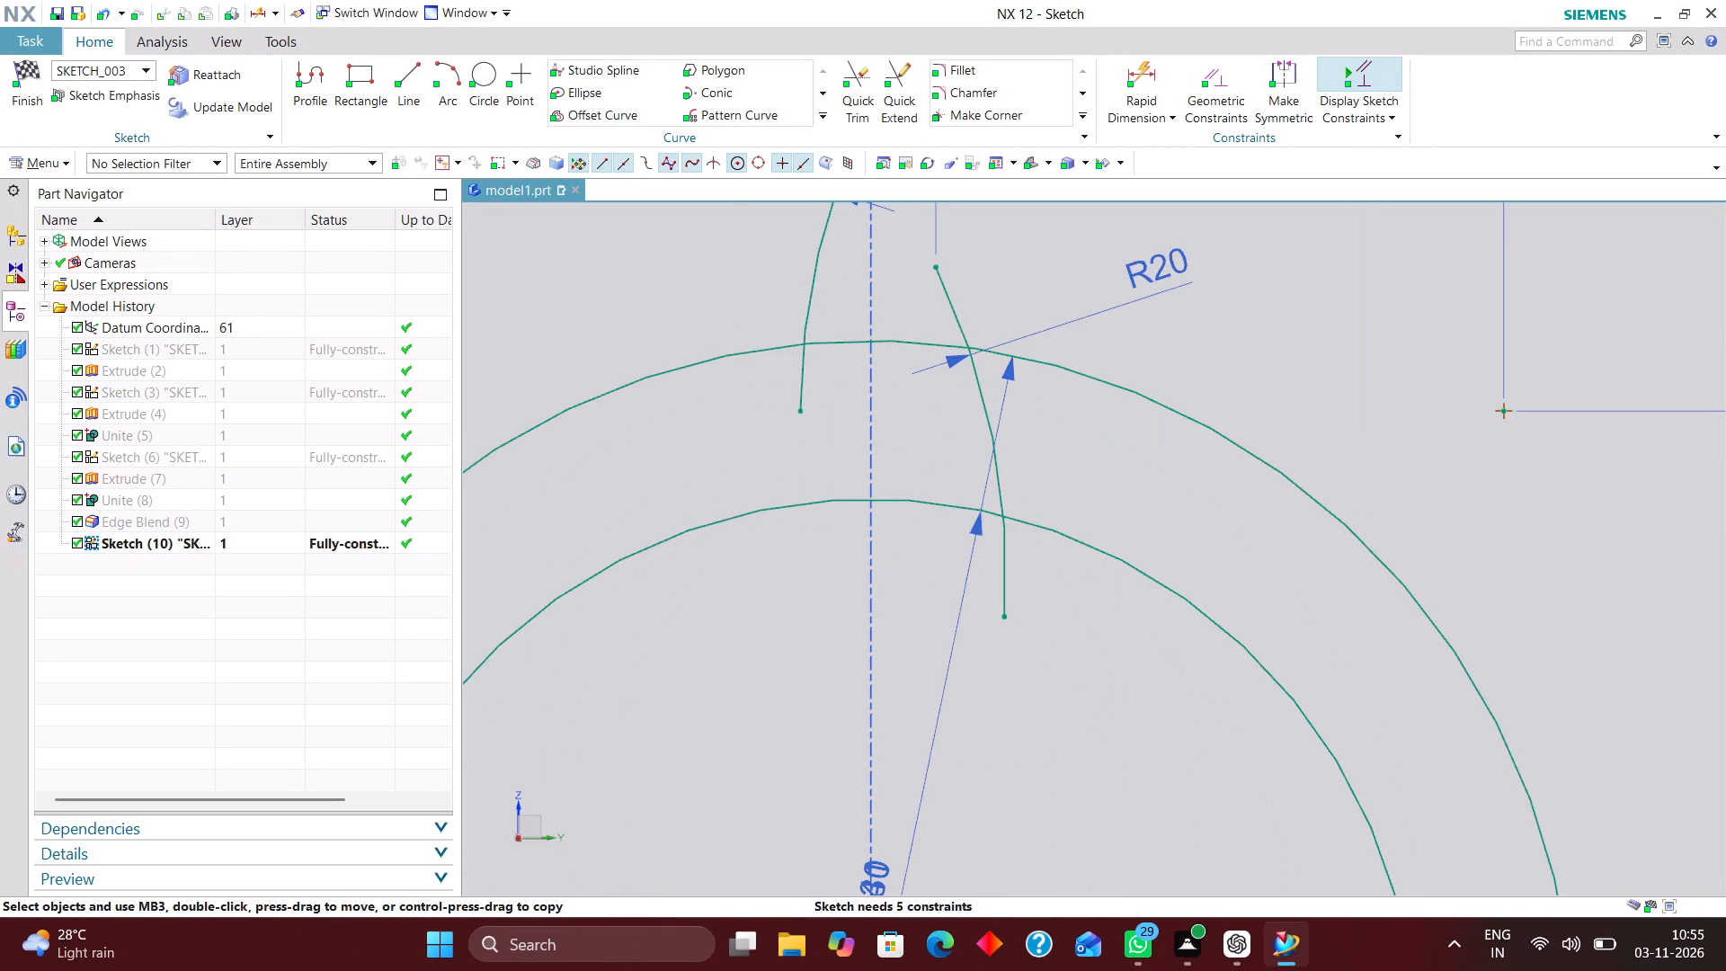
drag(798, 412, 879, 682)
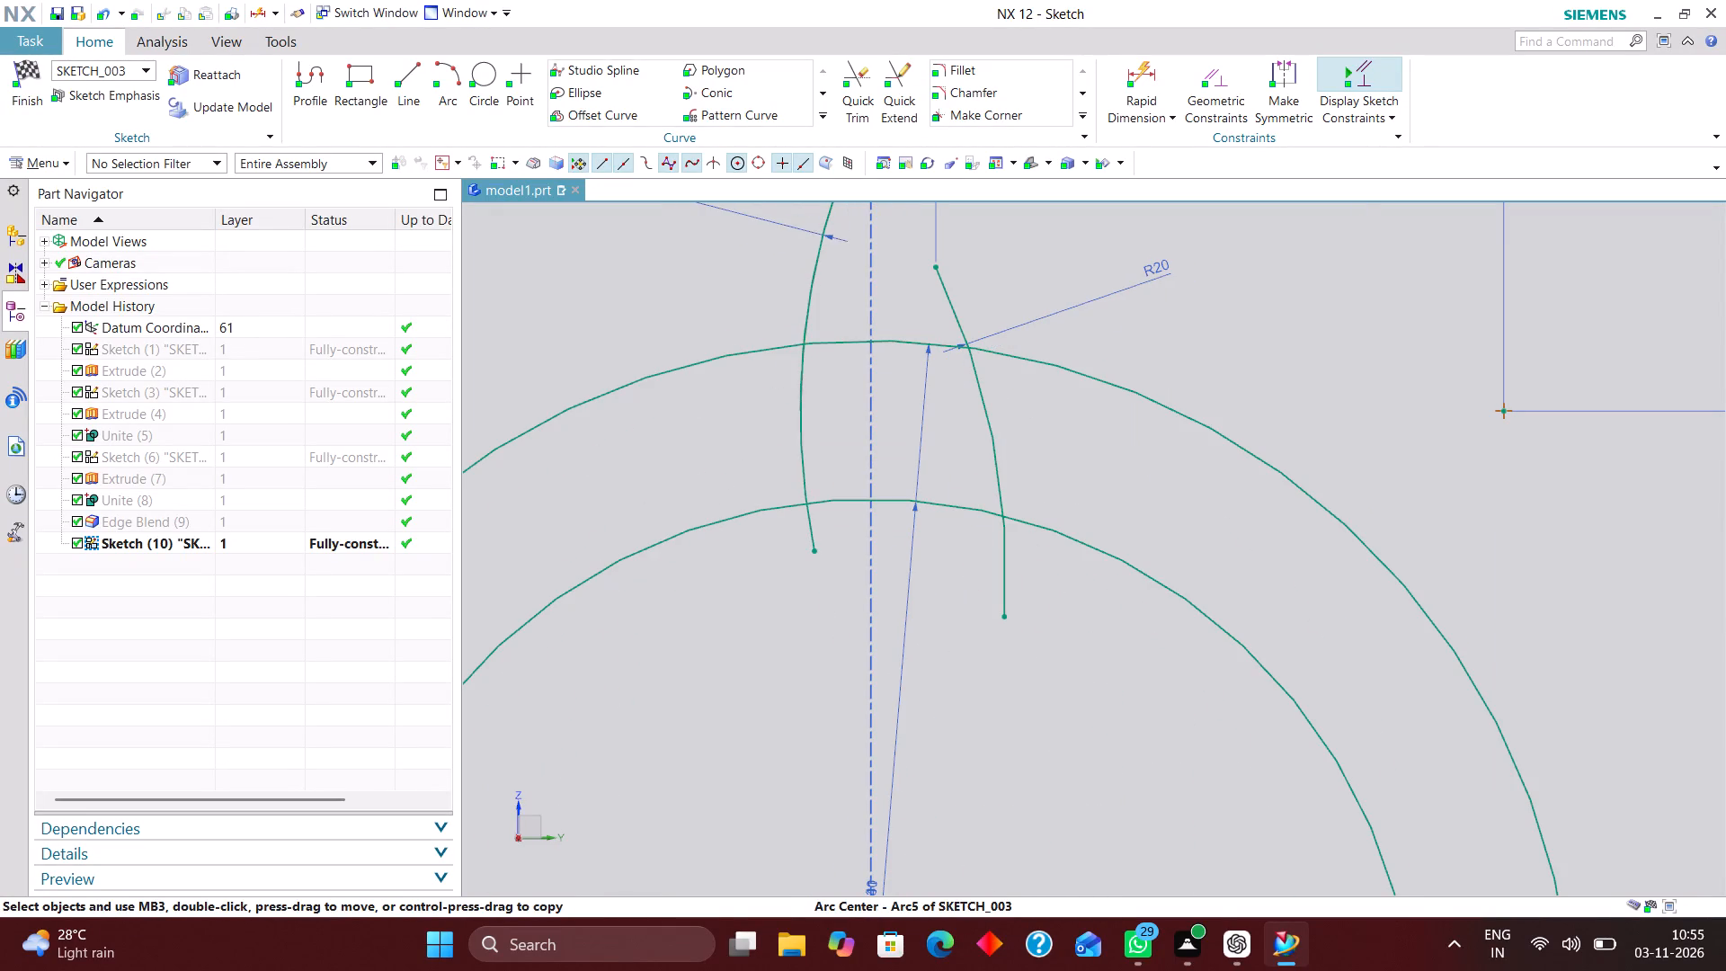
drag(879, 682, 882, 692)
scroll(891, 648, down, 2)
scroll(909, 524, down, 2)
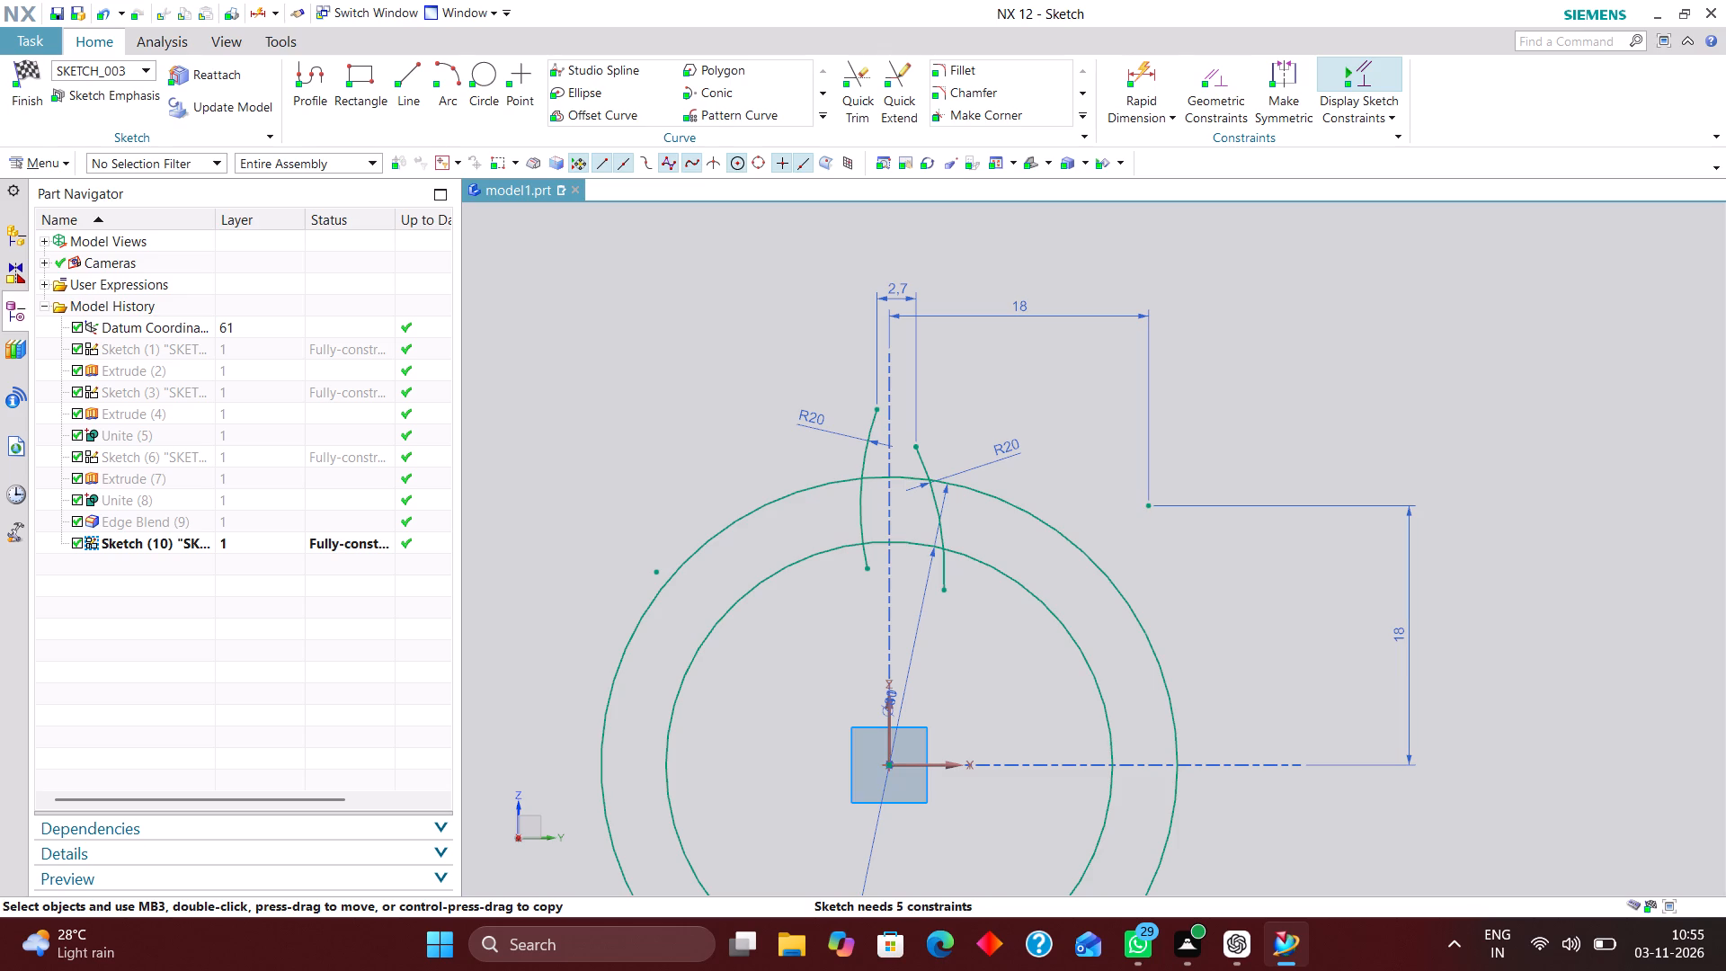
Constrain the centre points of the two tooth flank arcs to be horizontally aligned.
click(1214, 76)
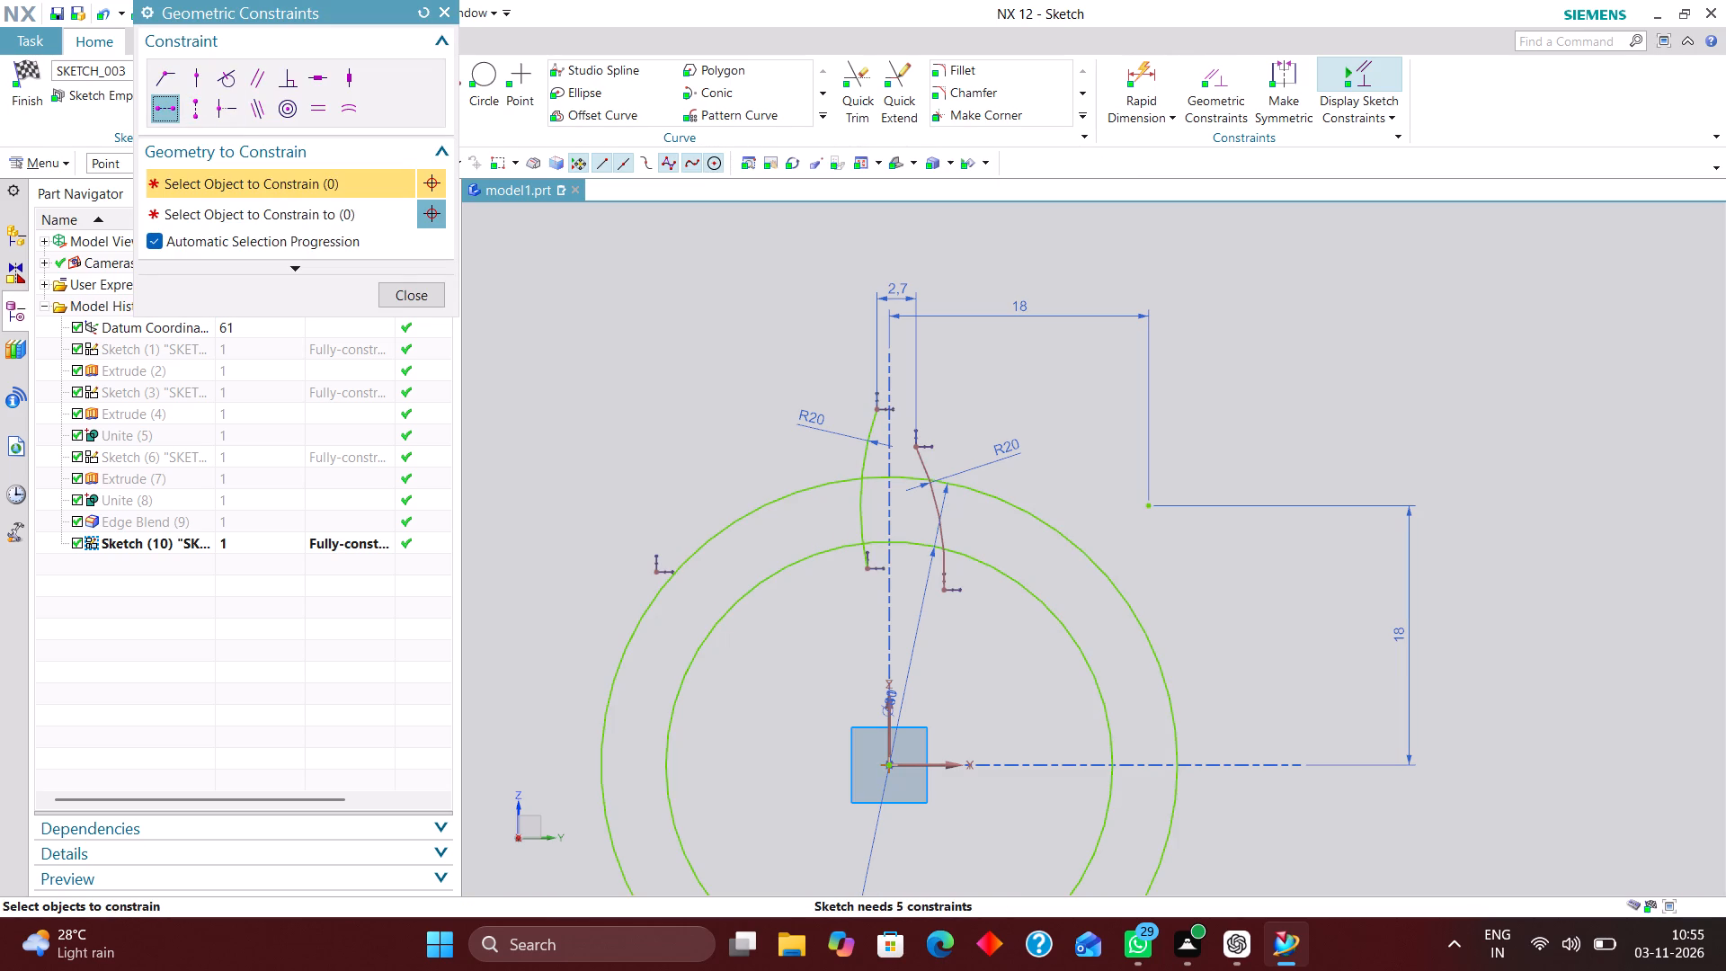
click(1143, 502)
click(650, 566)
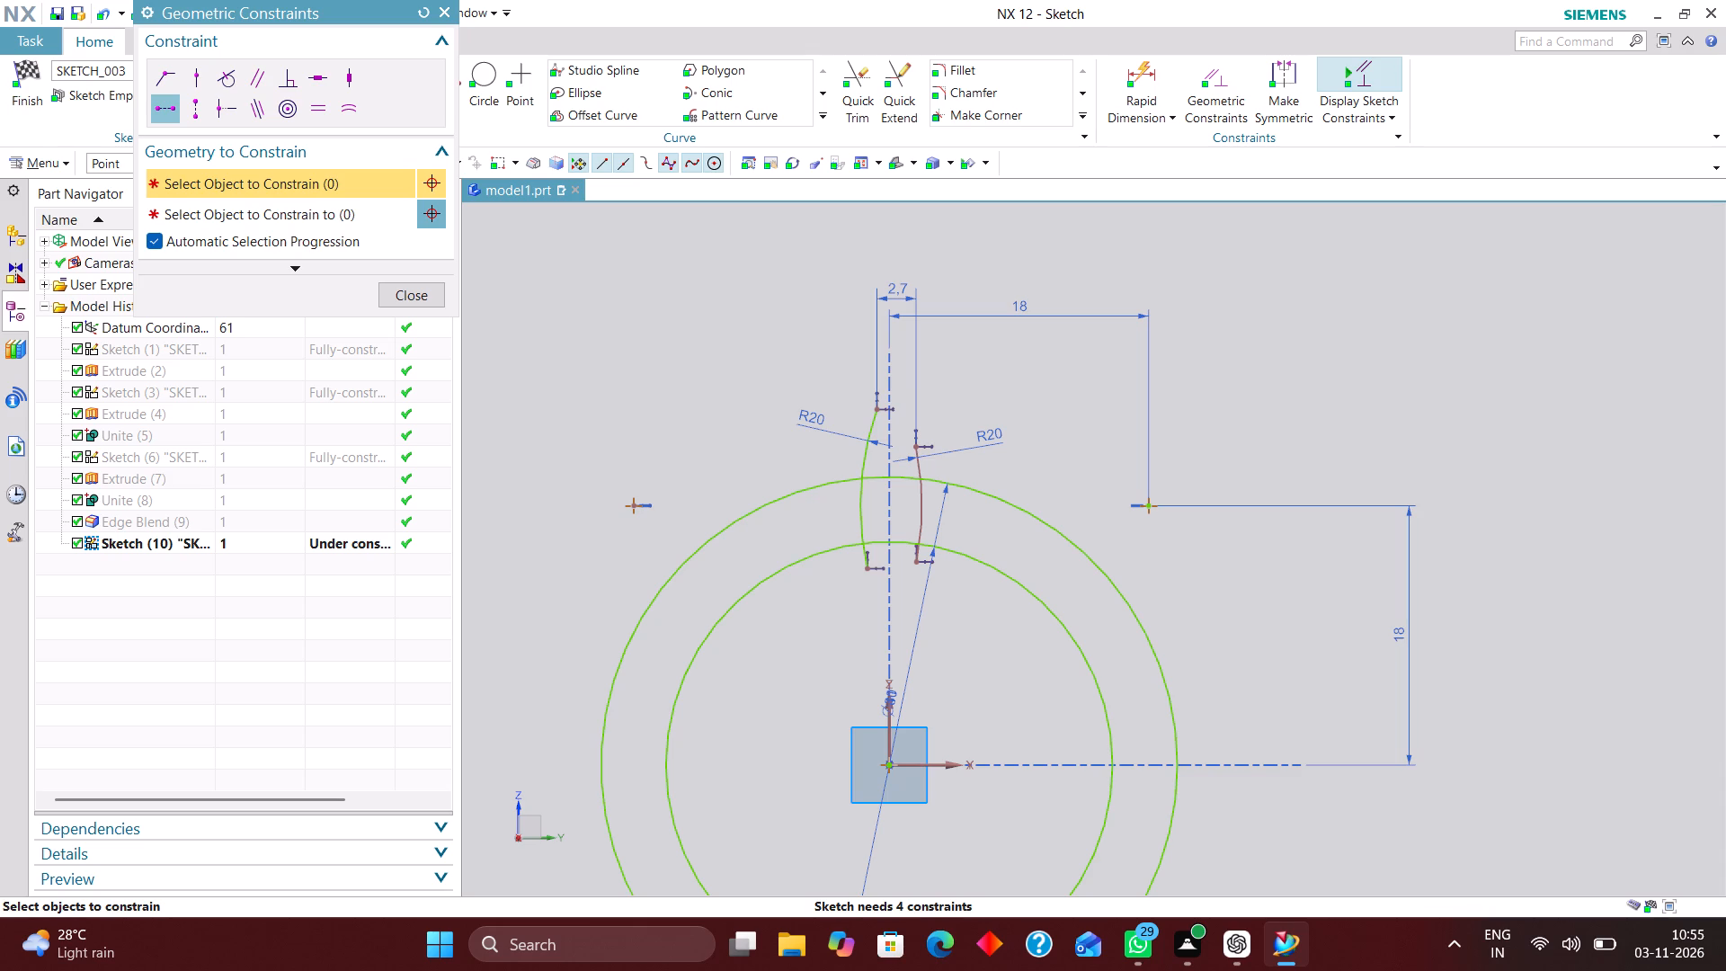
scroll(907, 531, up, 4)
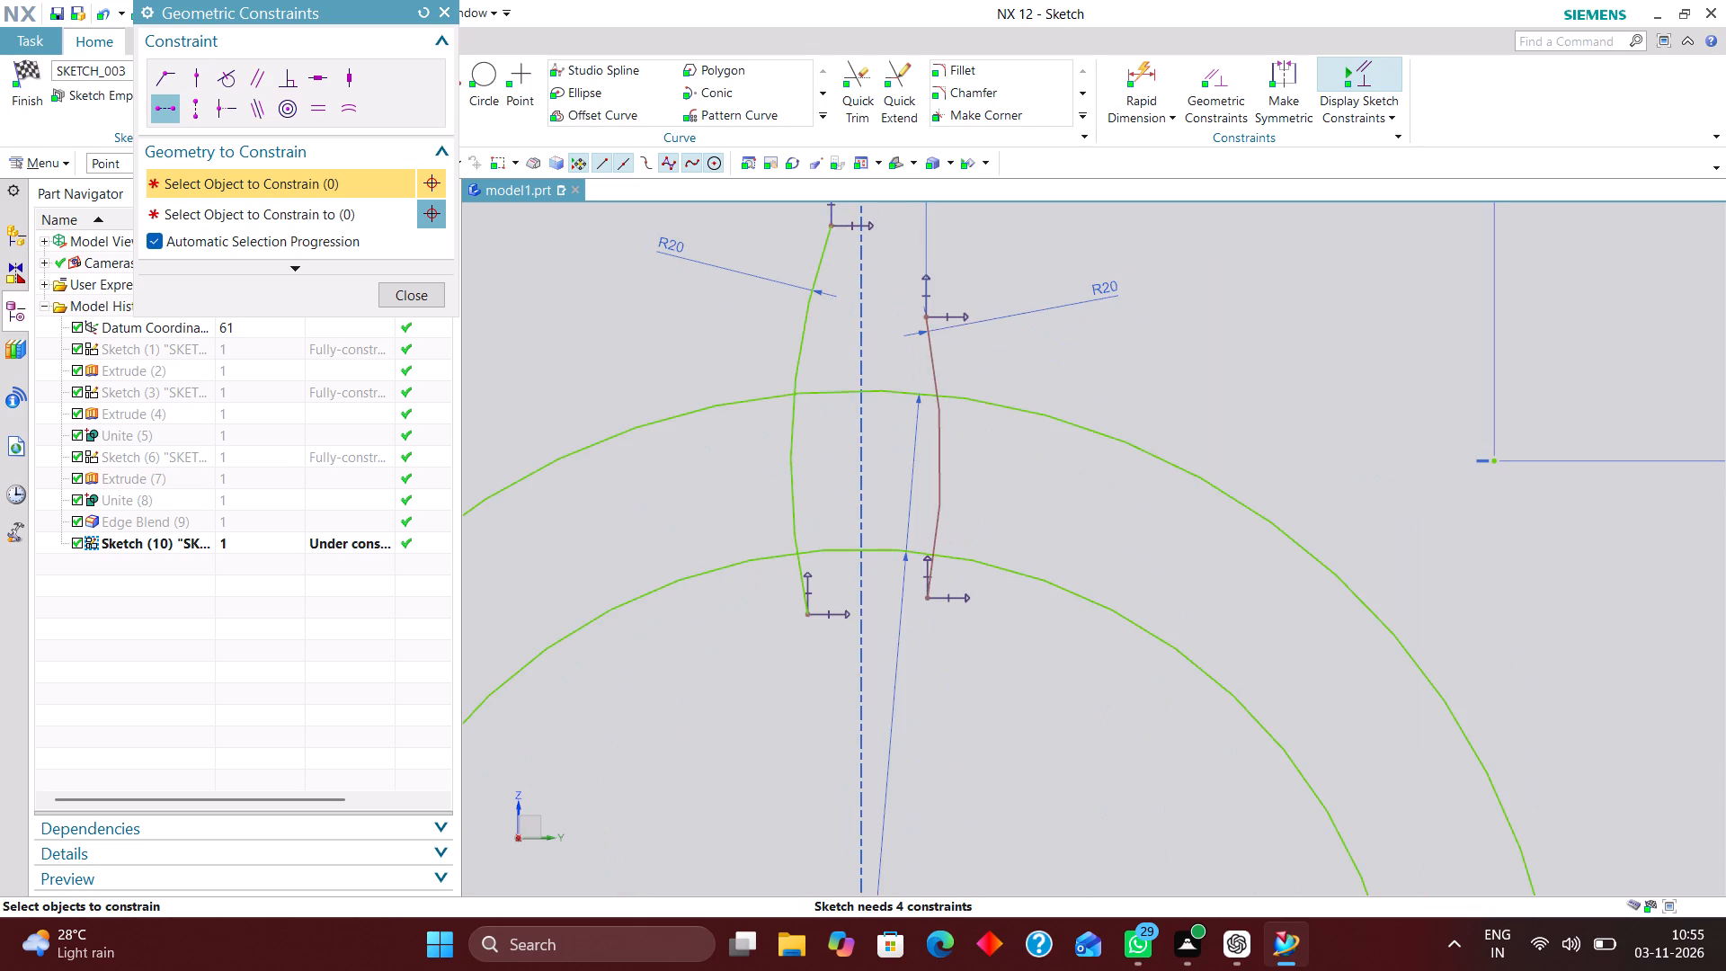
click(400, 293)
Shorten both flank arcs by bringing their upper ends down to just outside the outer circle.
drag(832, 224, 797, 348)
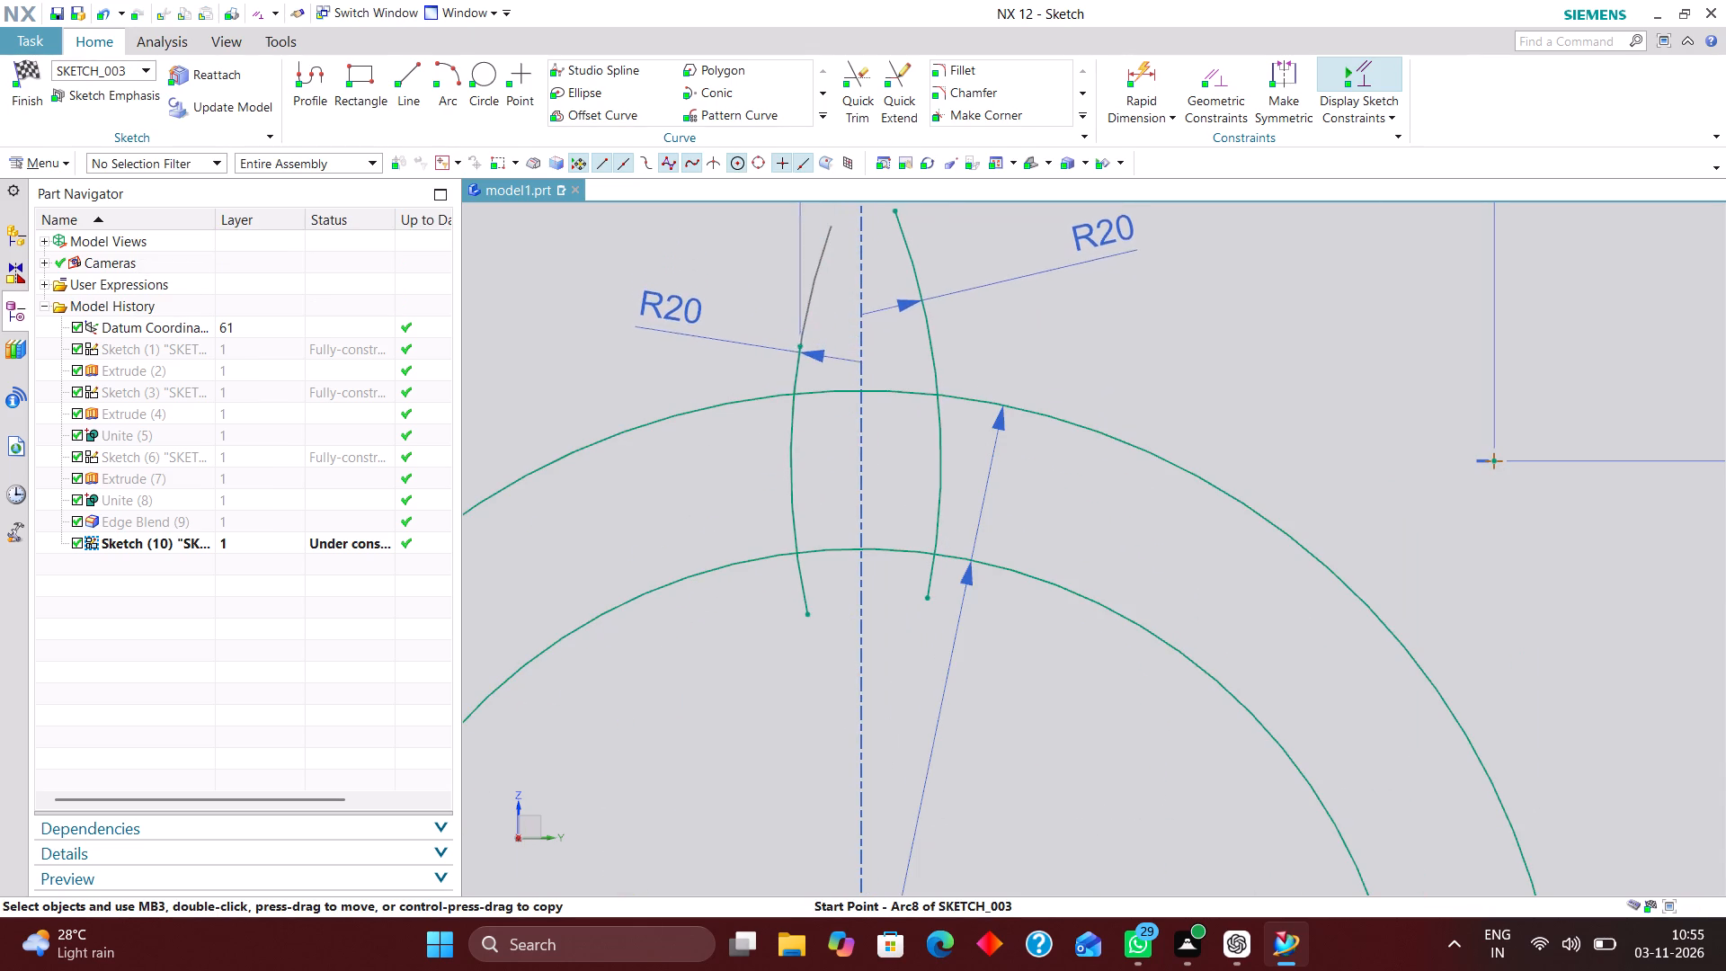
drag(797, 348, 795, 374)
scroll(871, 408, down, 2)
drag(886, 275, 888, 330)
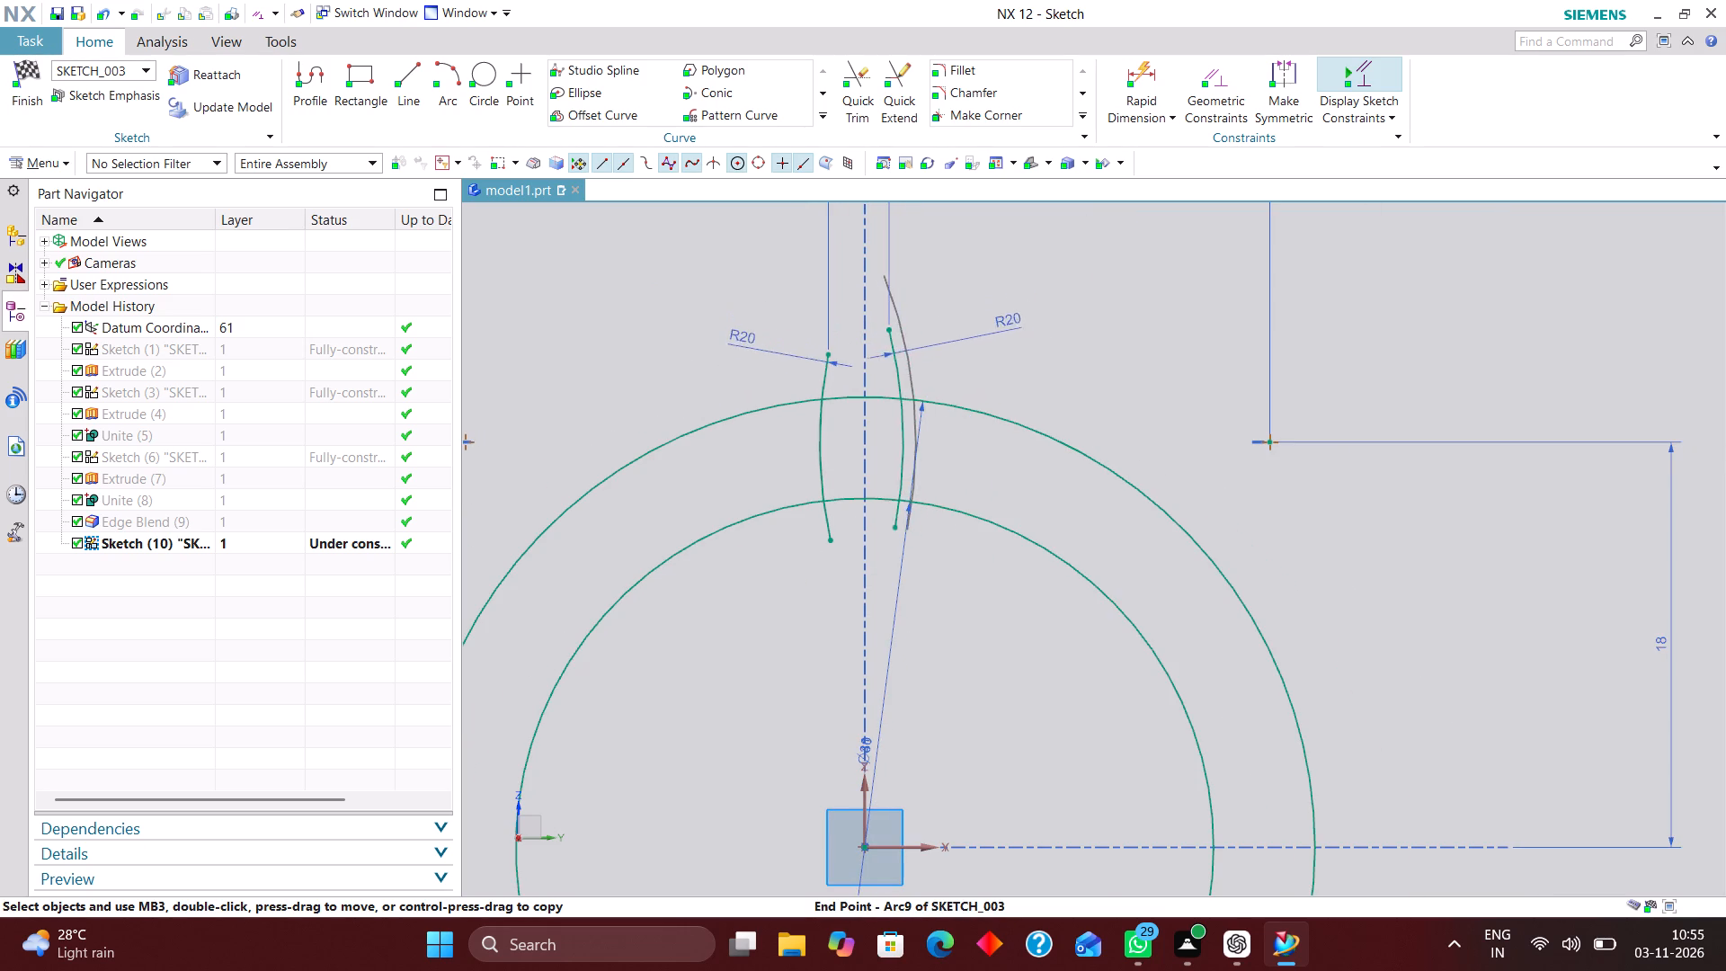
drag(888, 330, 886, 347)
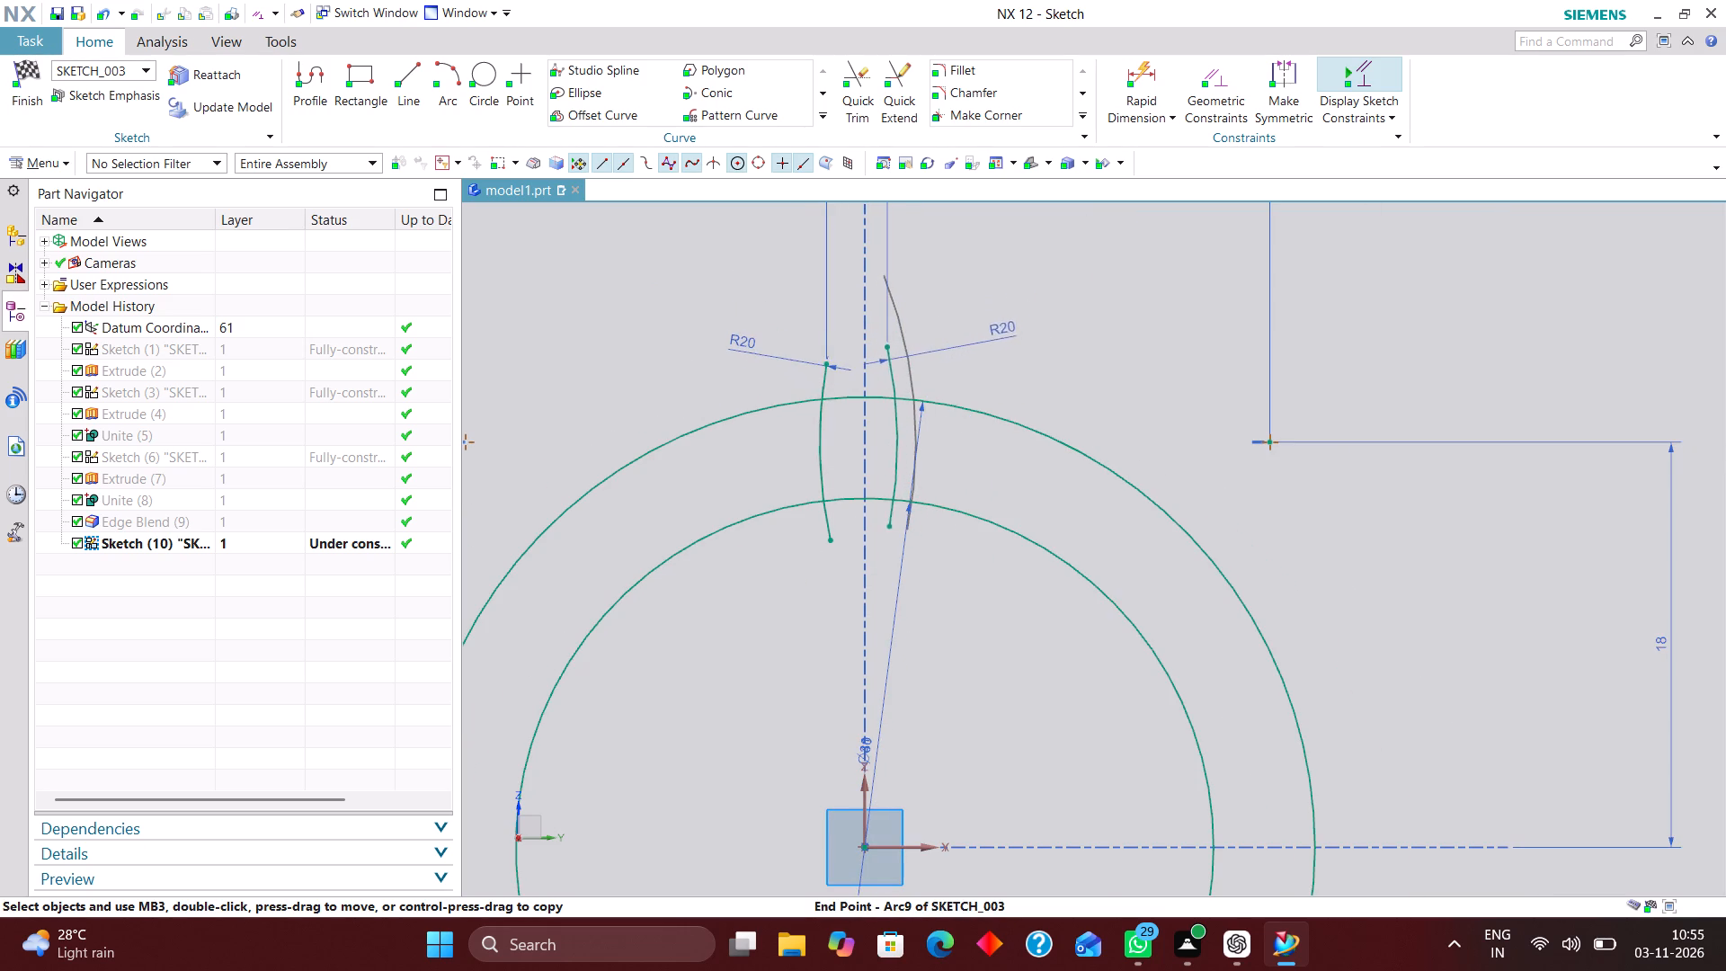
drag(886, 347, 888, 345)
Delete both 20 mm flank arcs, leaving only the two concentric circles in the sketch.
scroll(899, 434, down, 5)
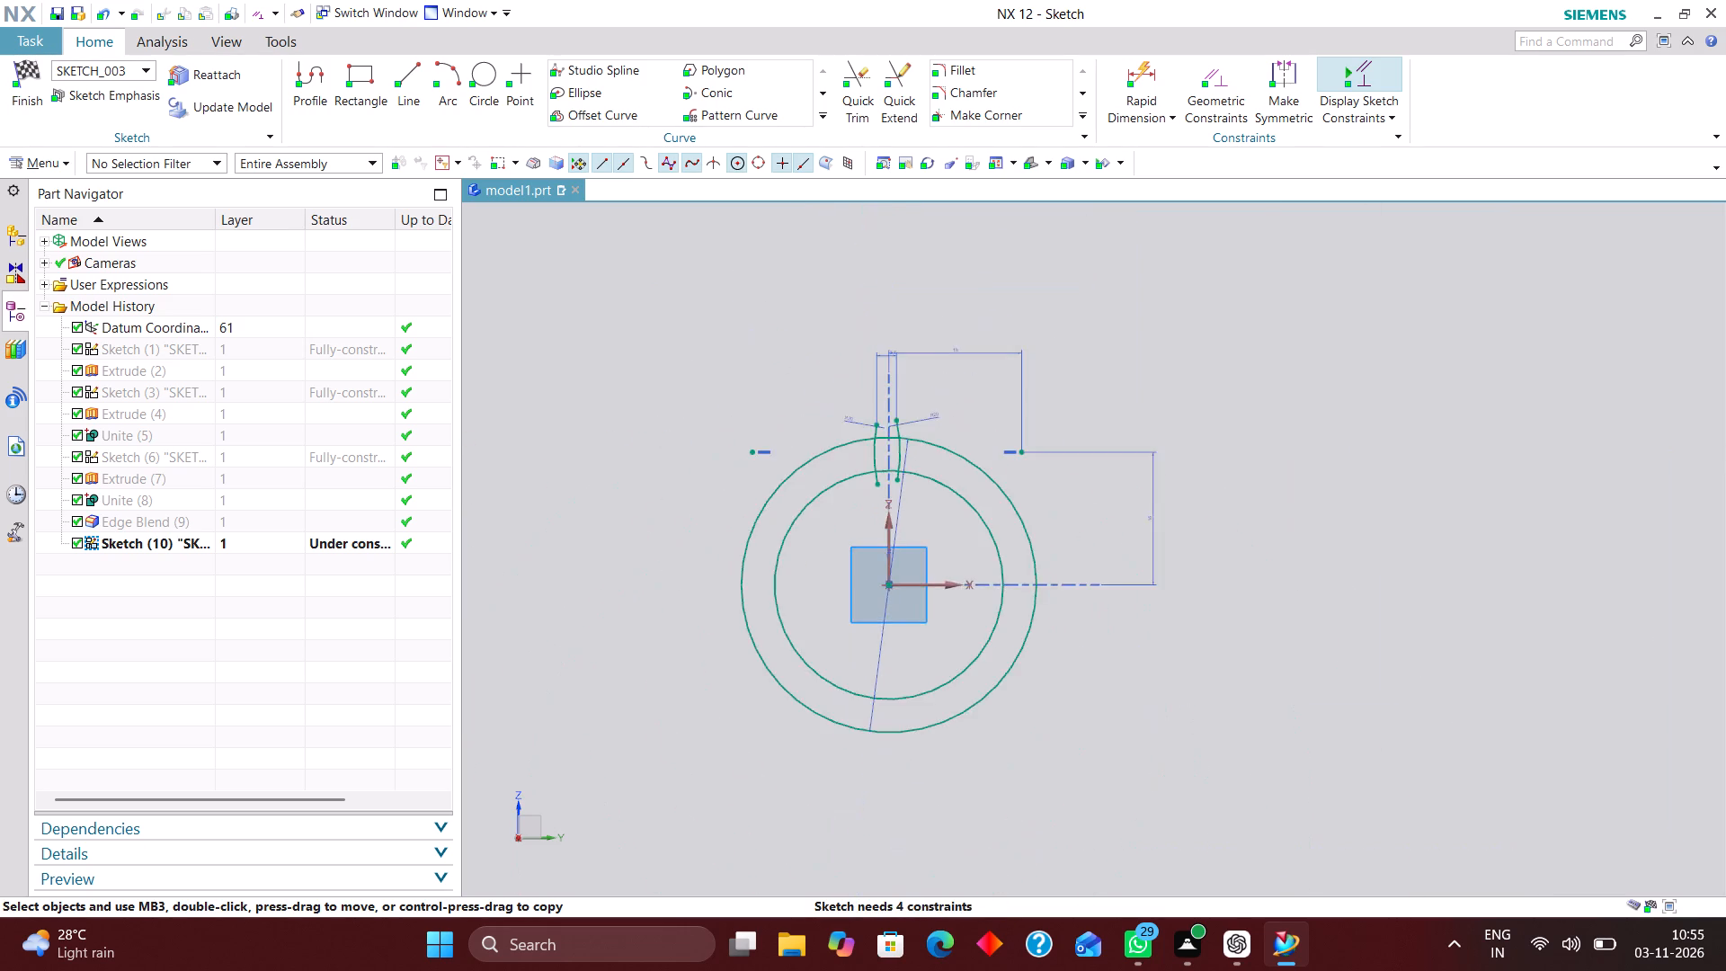
scroll(924, 521, up, 3)
right_drag(886, 403, 841, 398)
right_drag(836, 396, 805, 391)
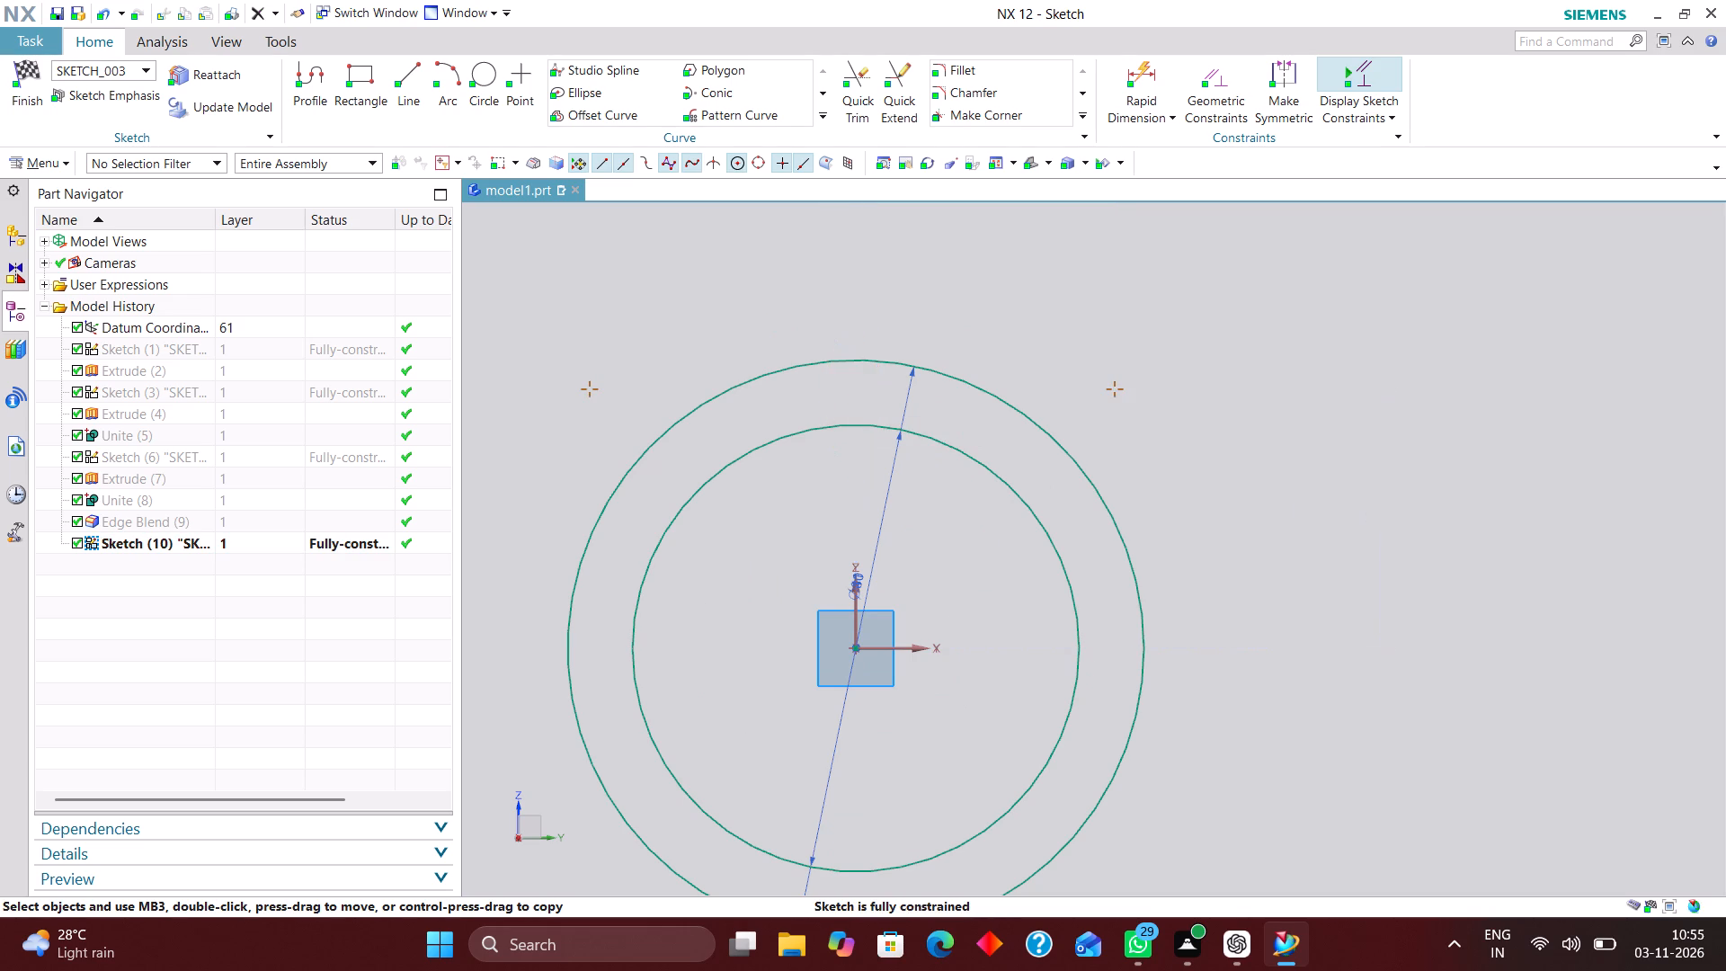
Draw a three-point arc of about 13 mm radius from the vertical axis above the outer circle to just inside the inner circle.
scroll(911, 371, down, 1)
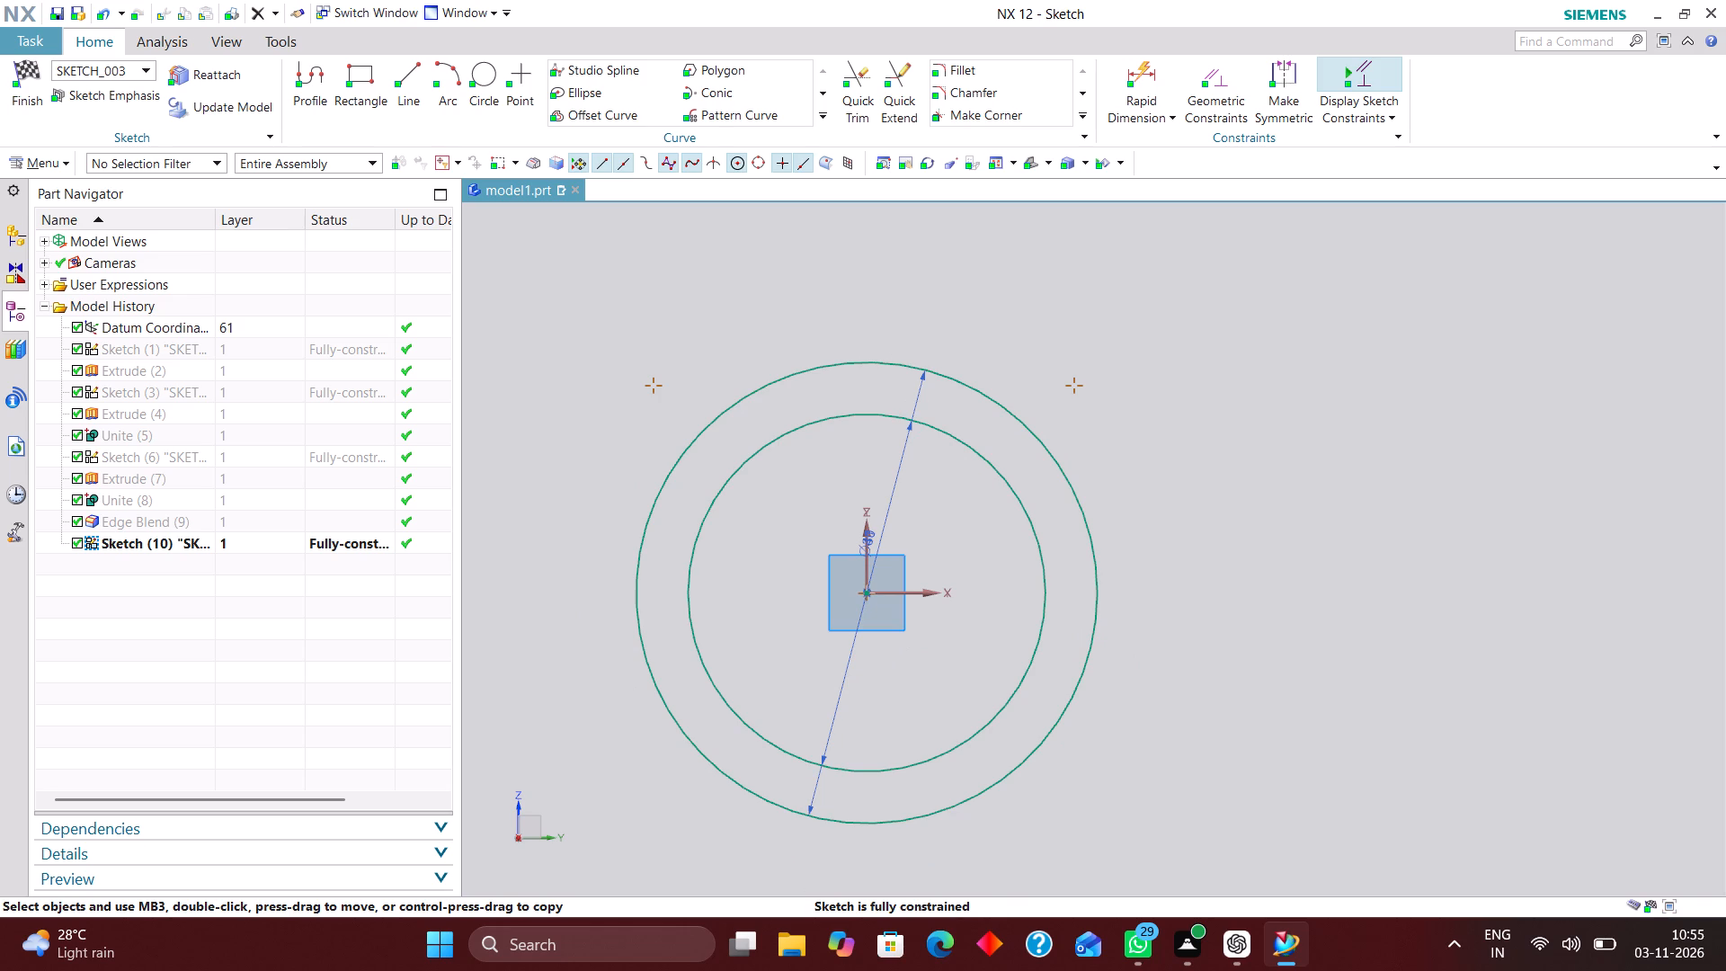
scroll(839, 386, up, 3)
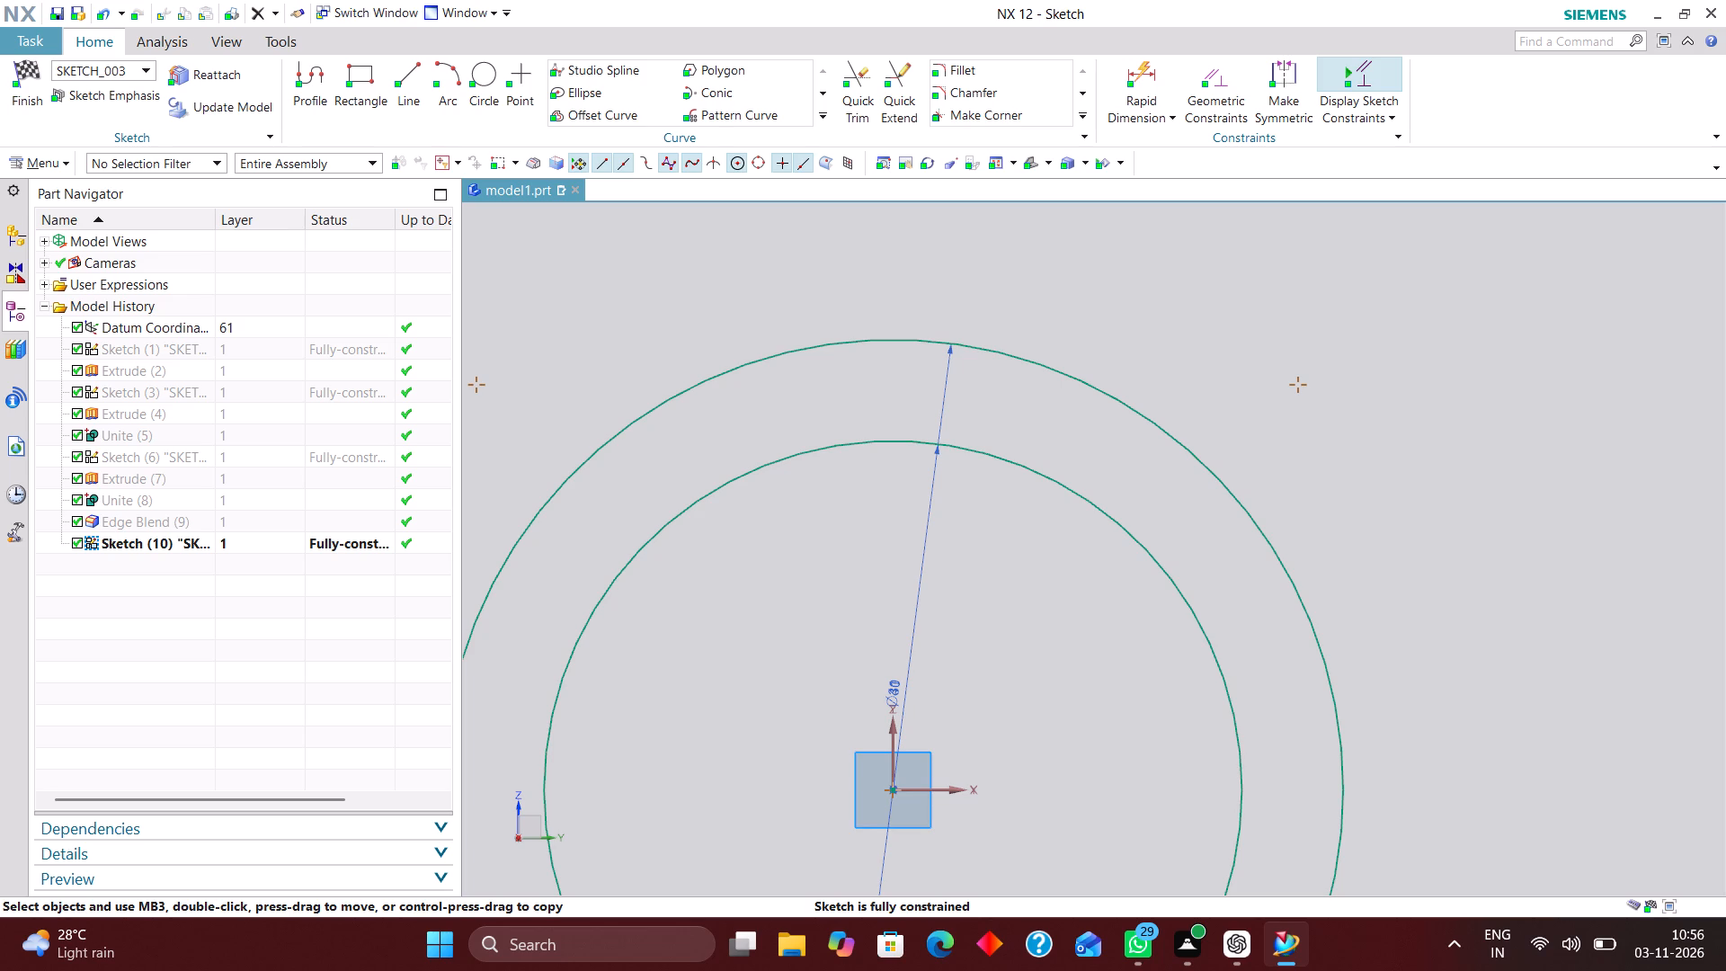
scroll(859, 507, down, 2)
scroll(876, 472, up, 3)
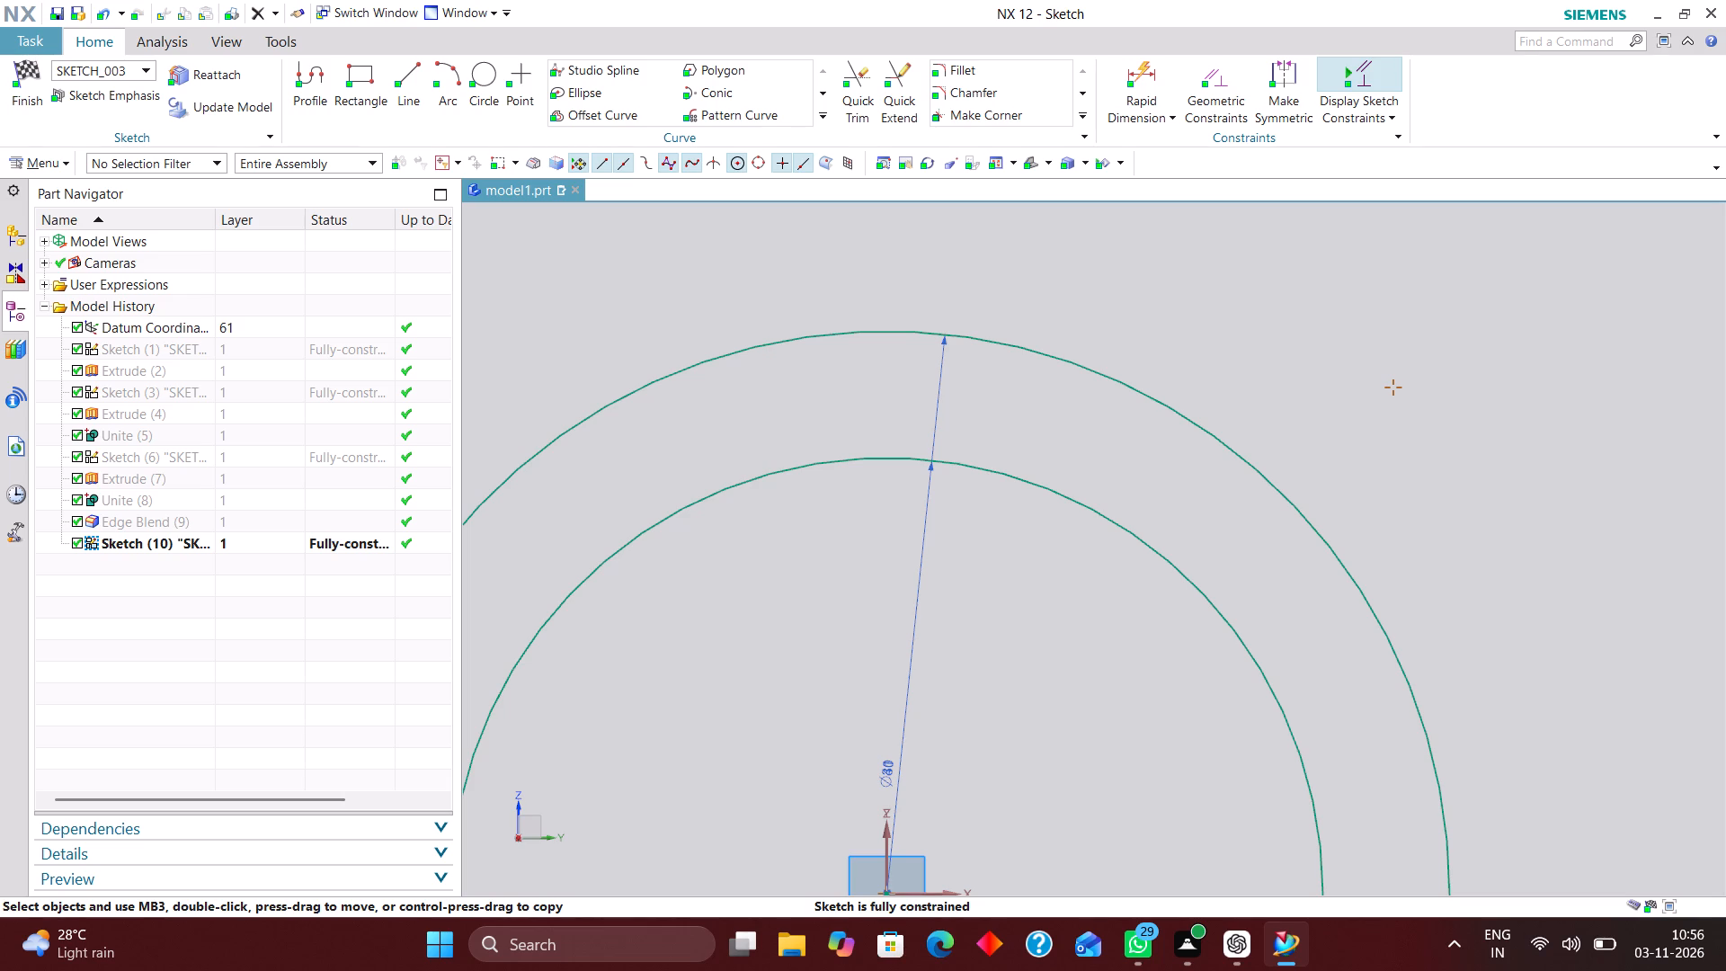
click(451, 66)
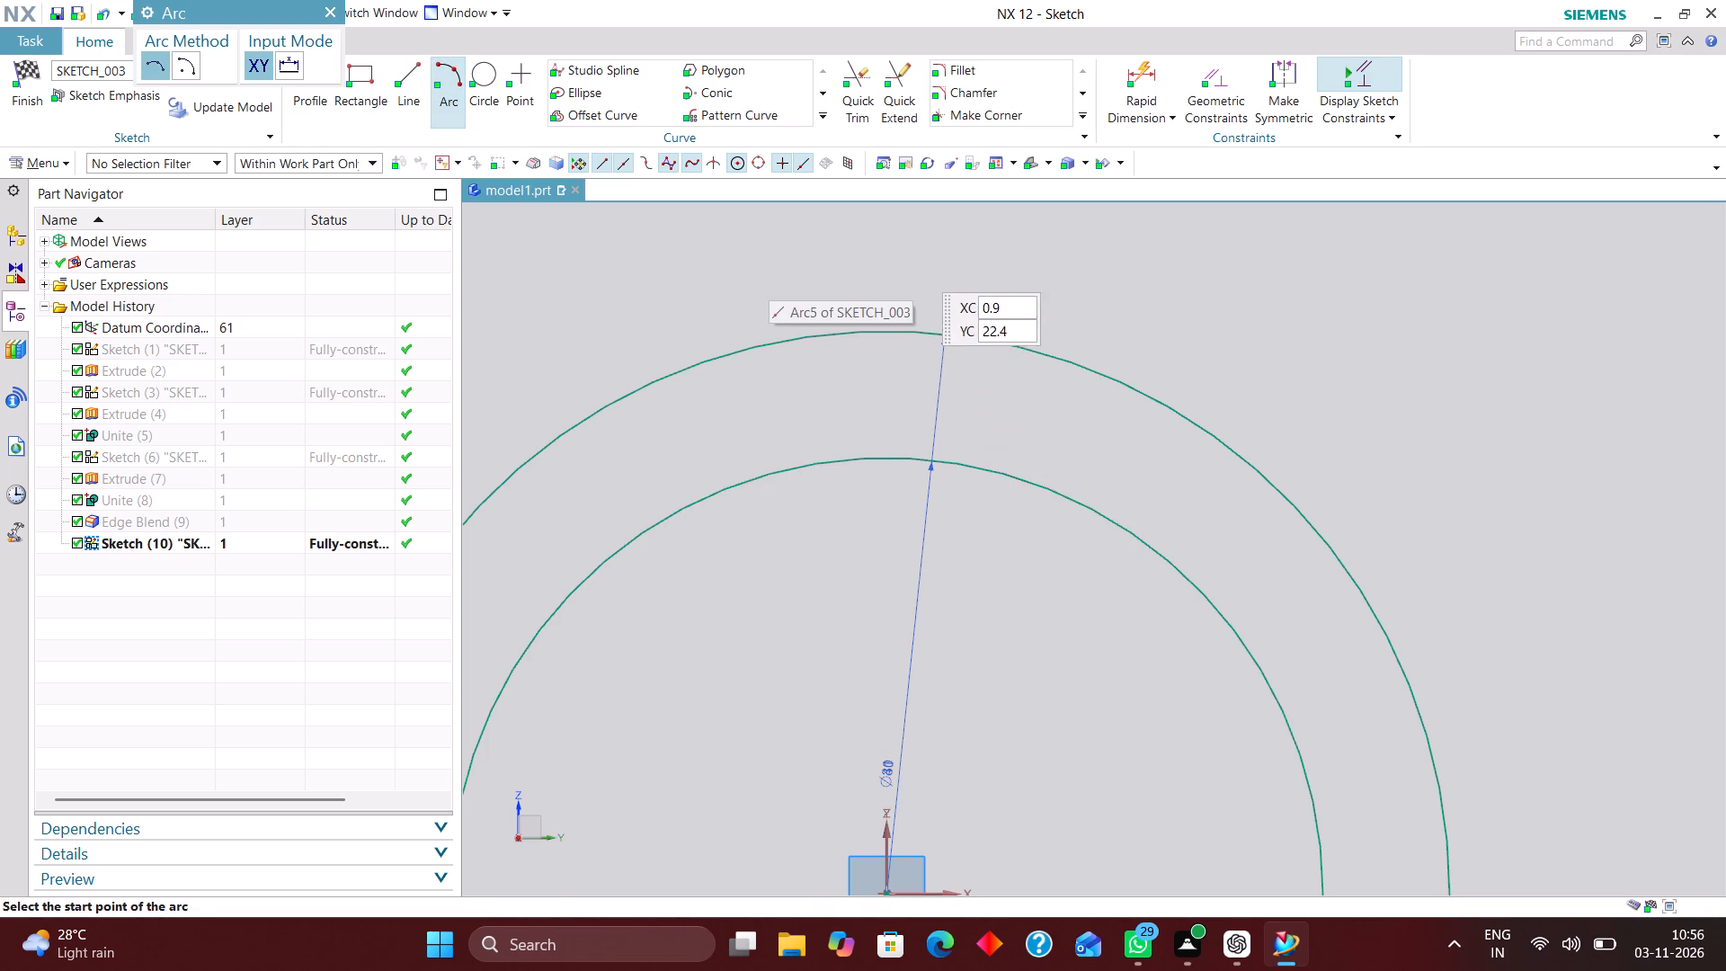
click(879, 259)
click(846, 491)
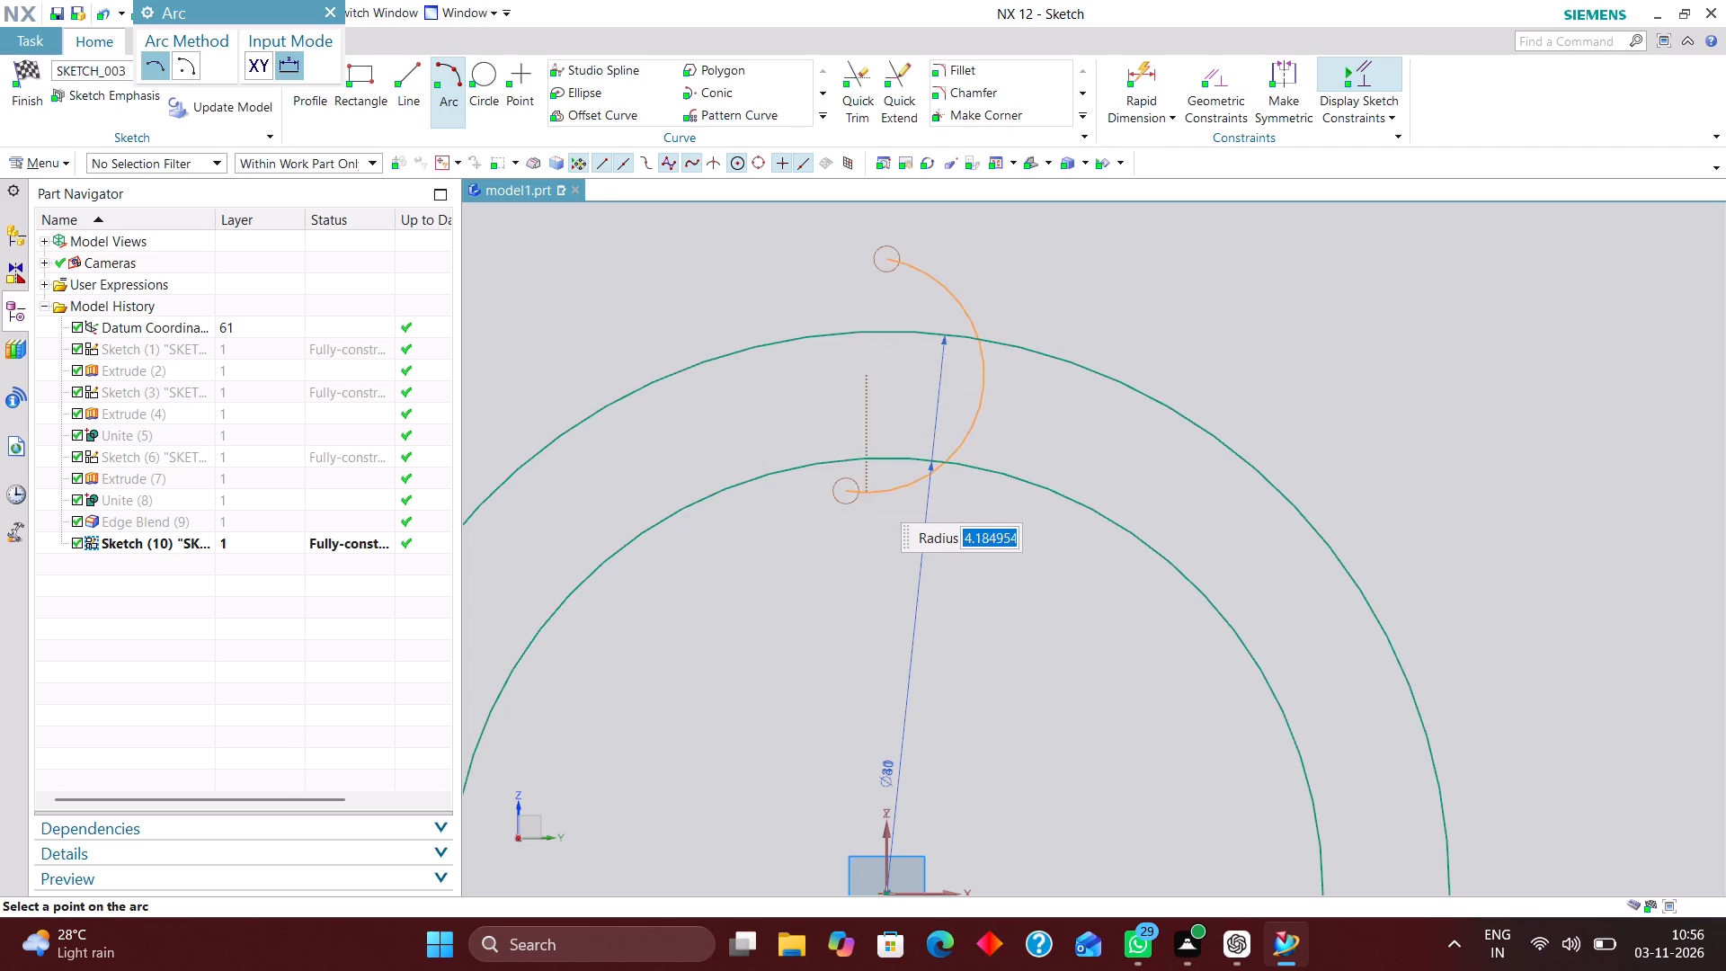
click(845, 388)
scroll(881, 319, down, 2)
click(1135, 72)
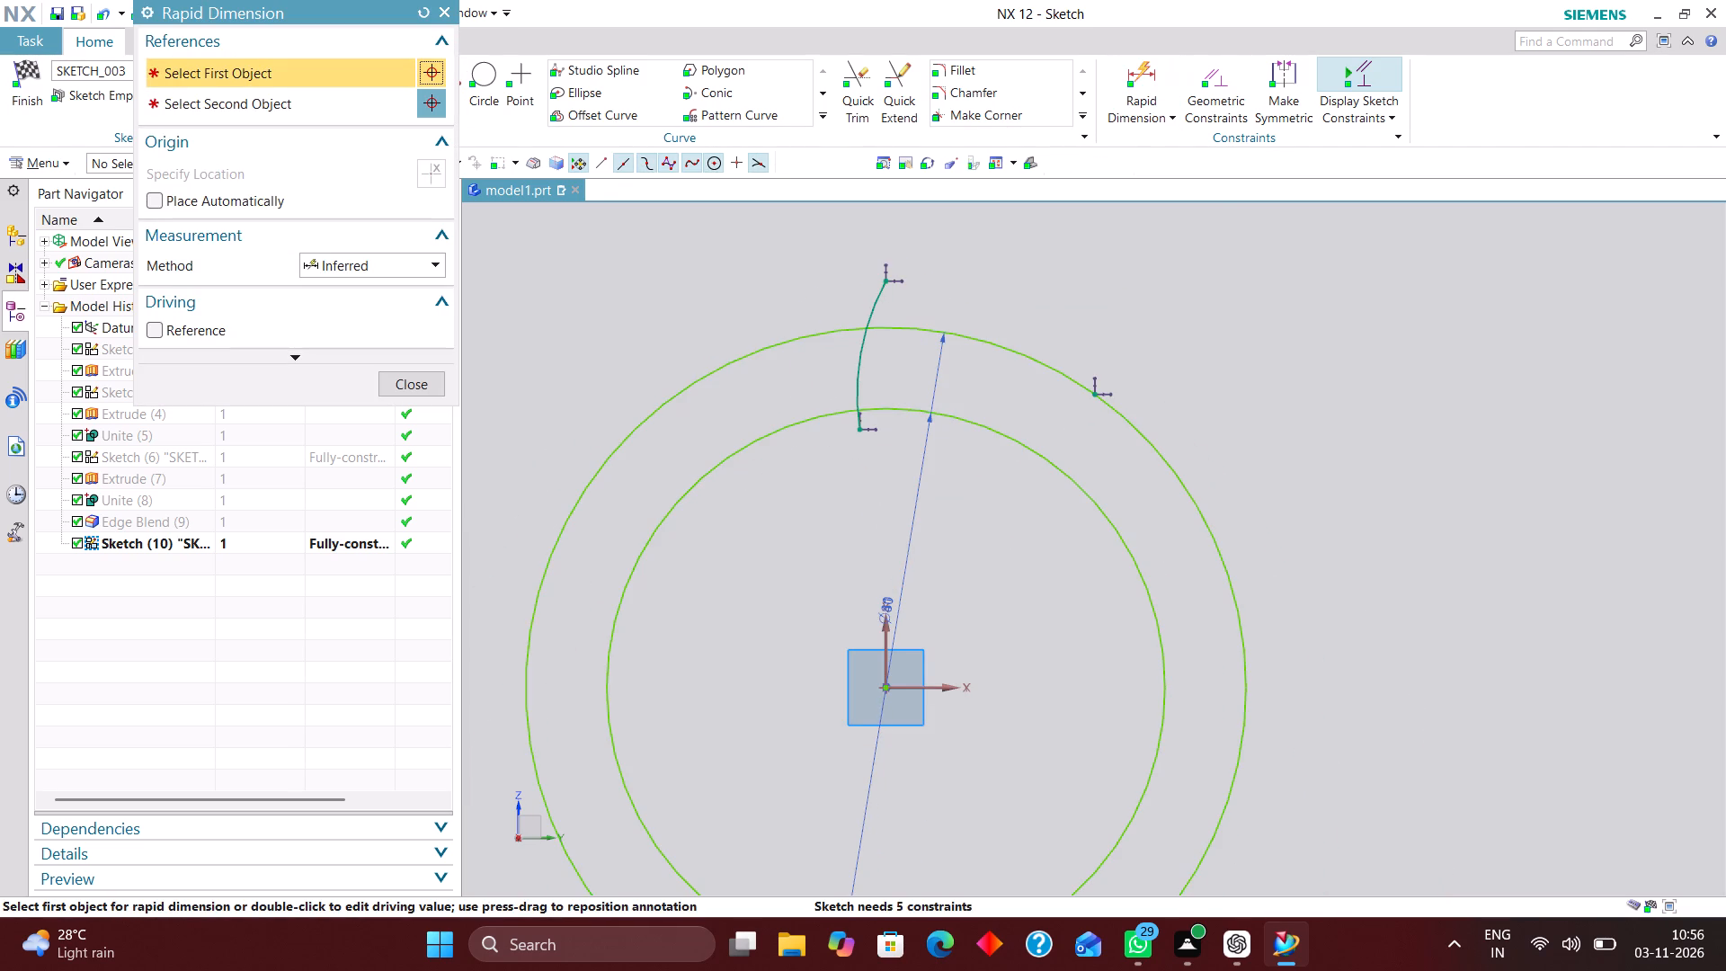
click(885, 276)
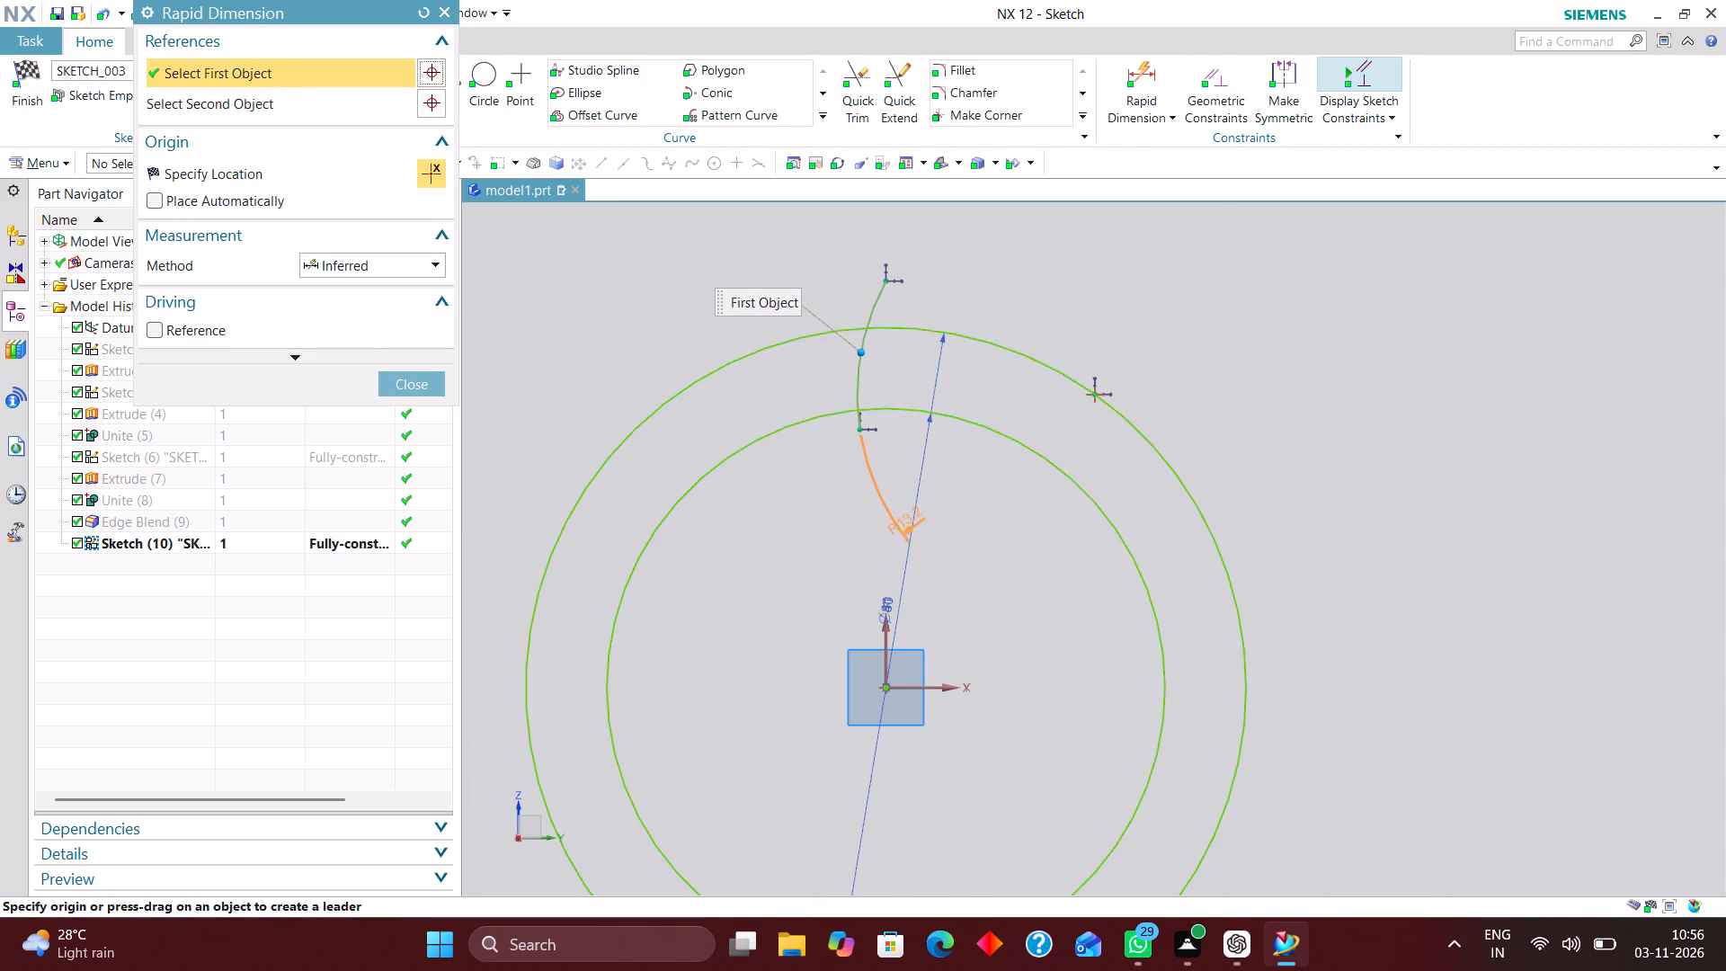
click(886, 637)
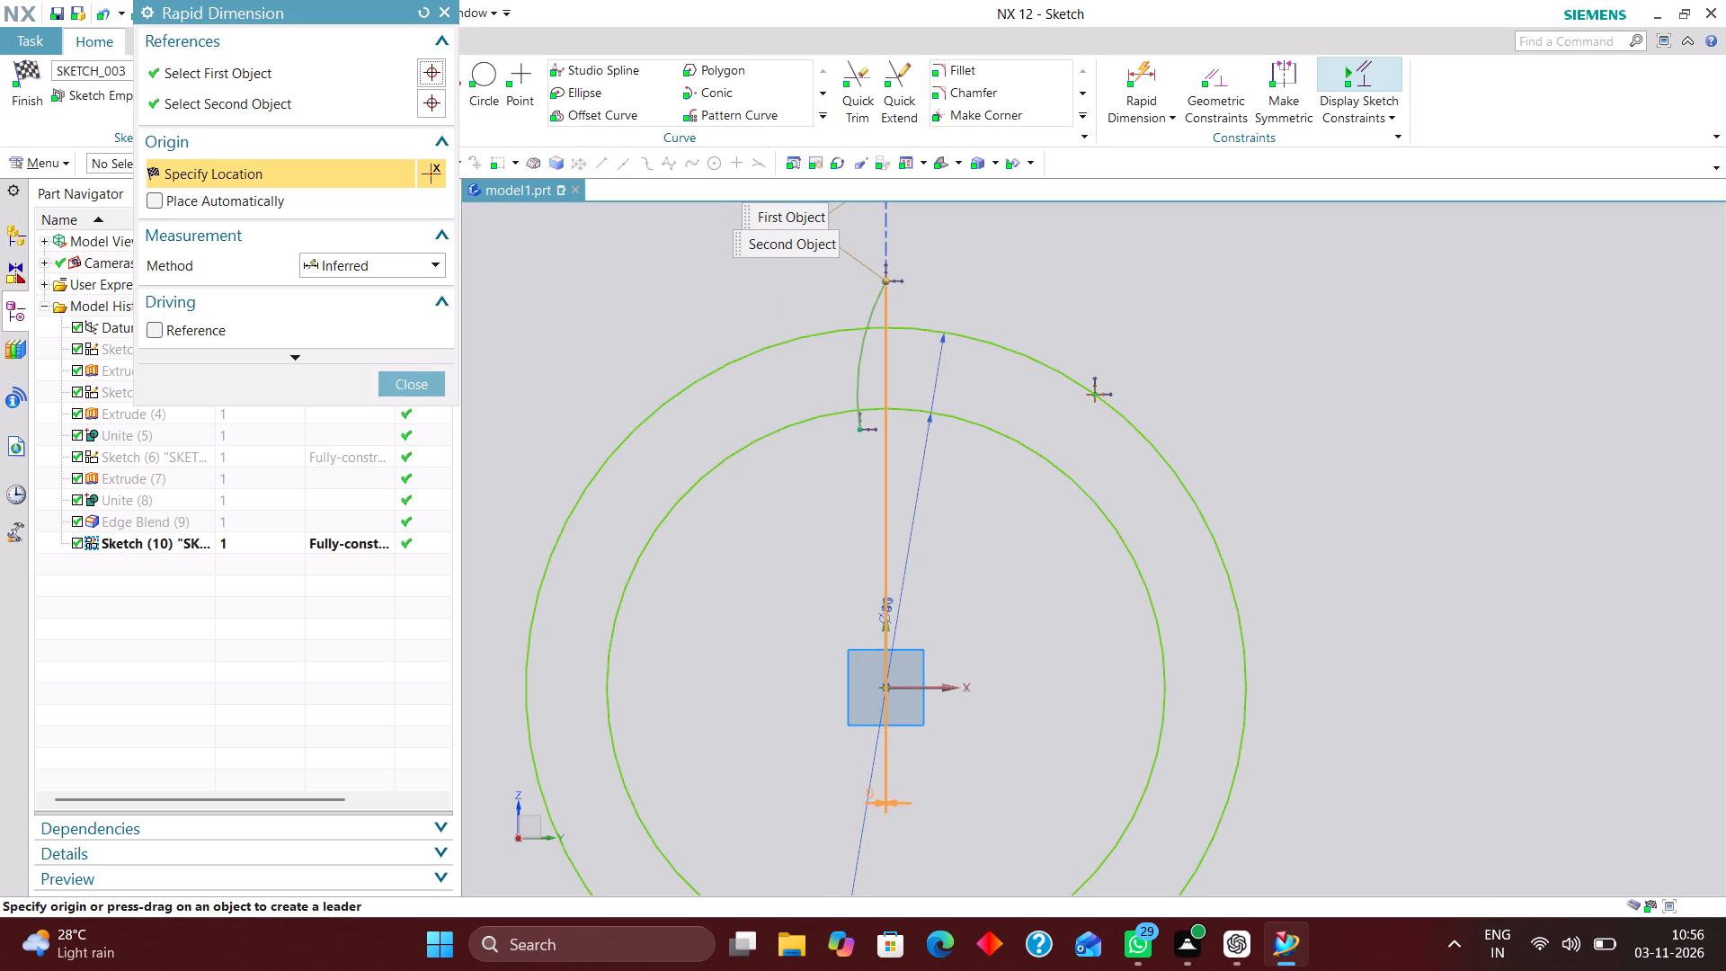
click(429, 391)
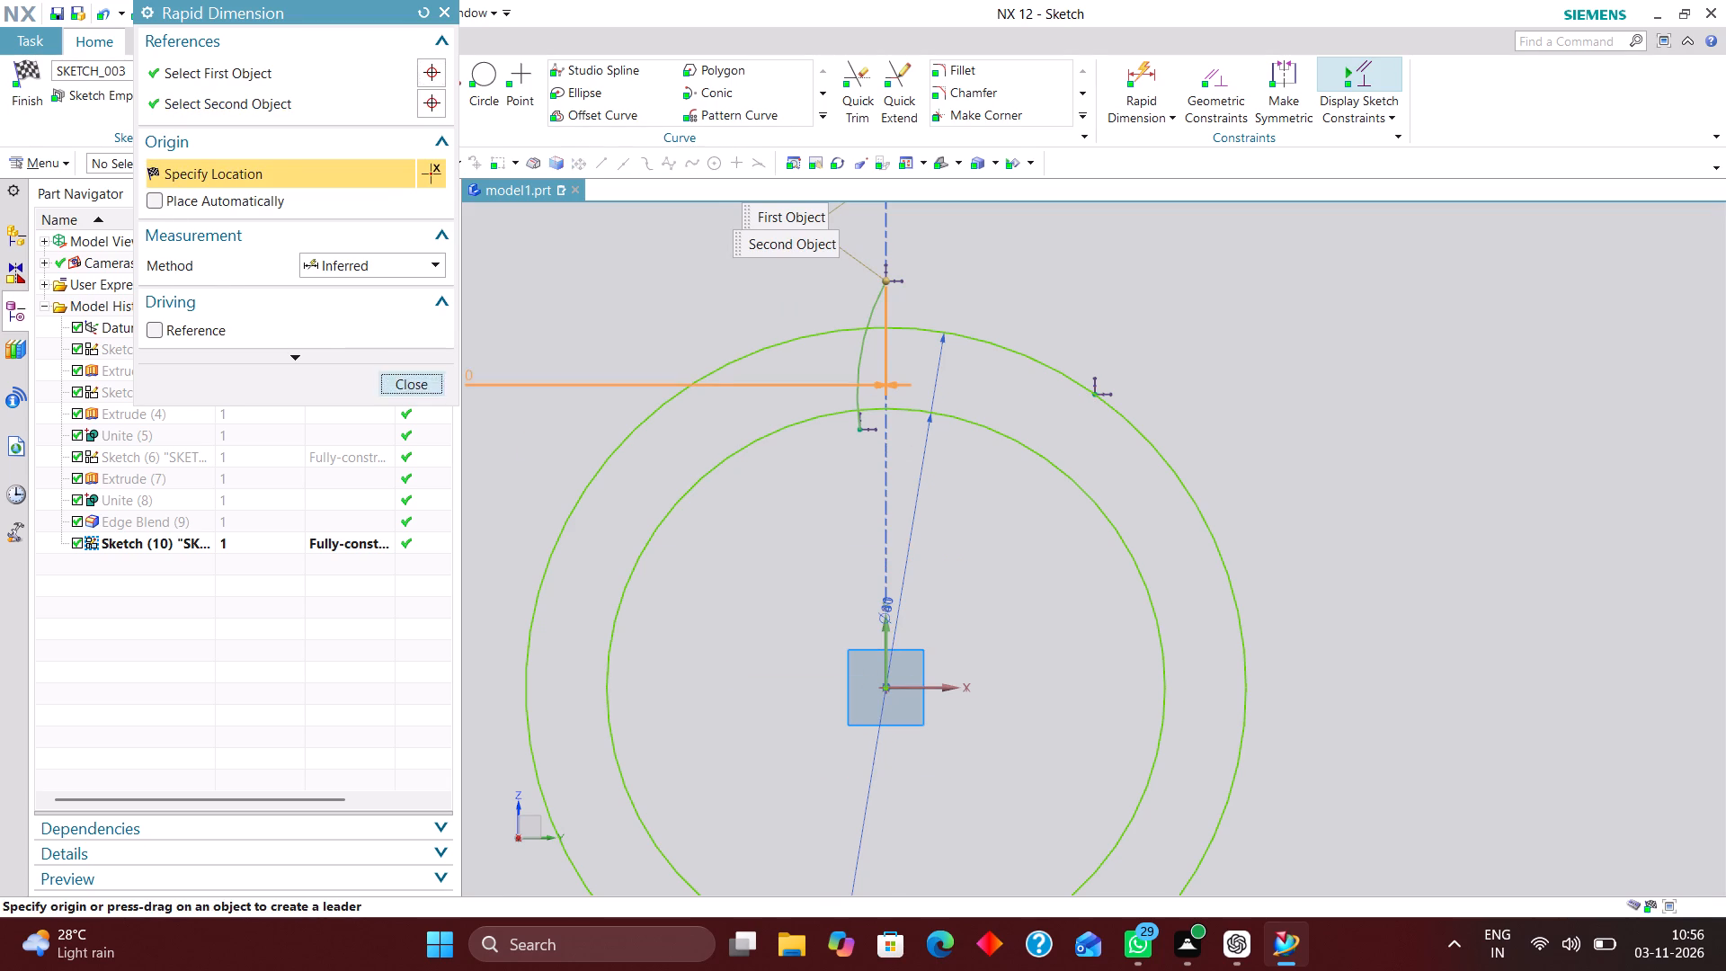
Move the new flank arc left and slightly down so its upper end clears the vertical axis.
drag(859, 388, 842, 393)
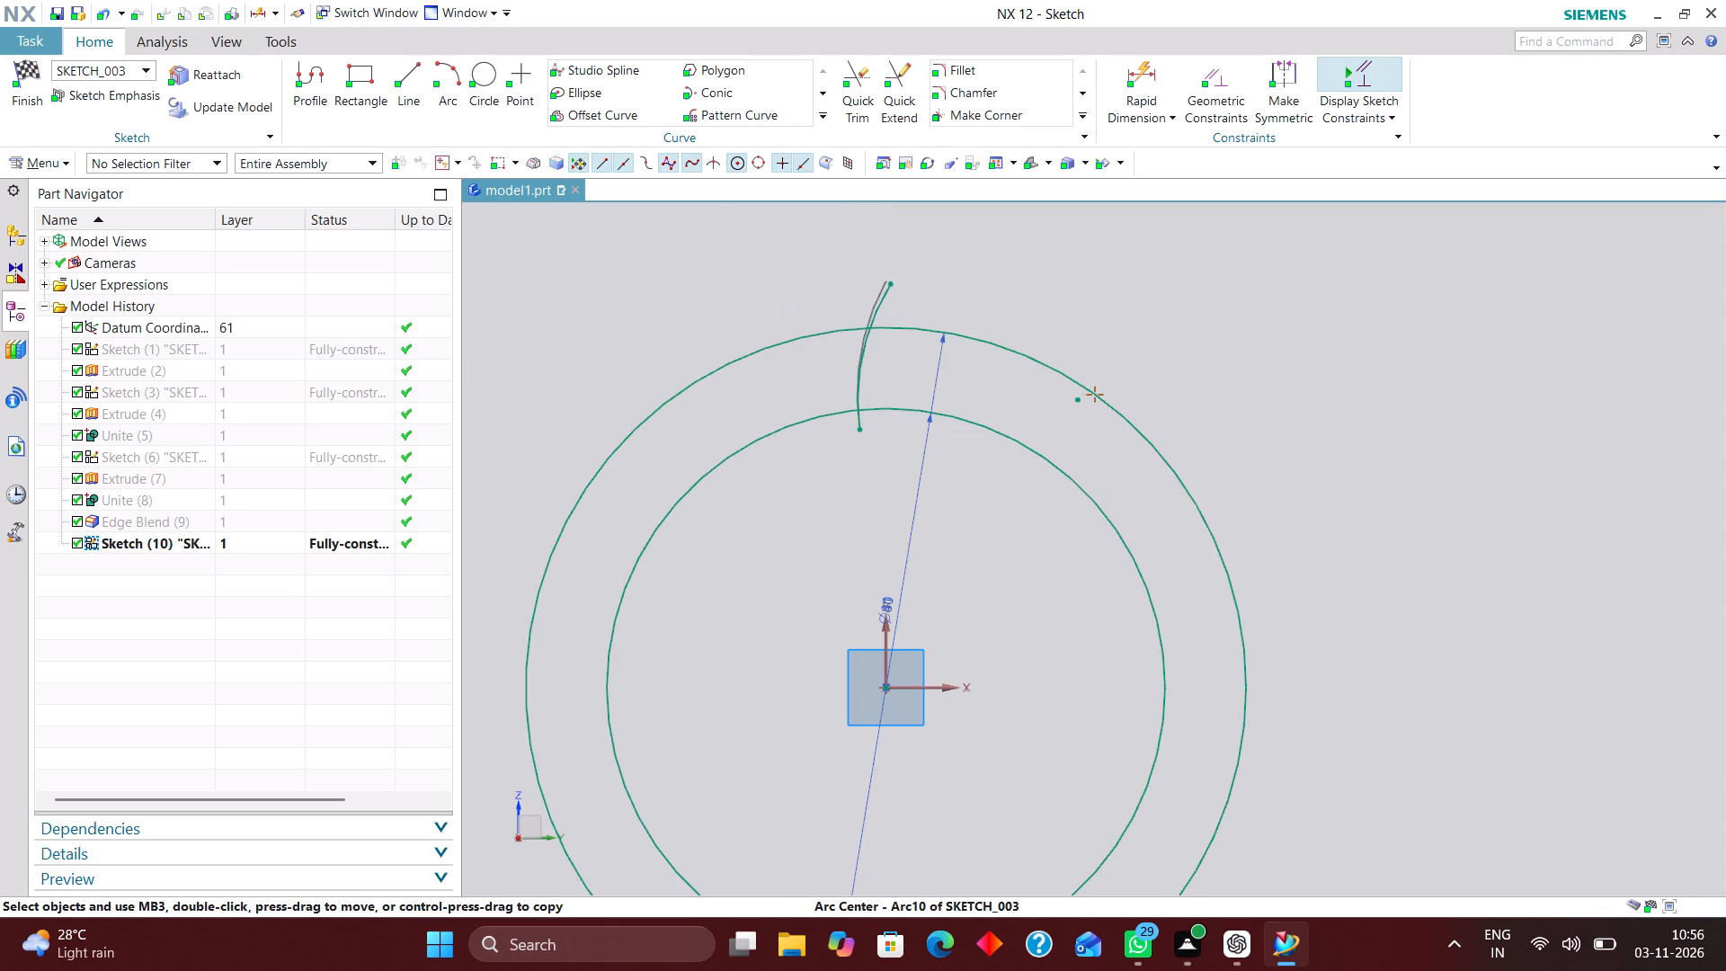
drag(842, 393, 847, 393)
drag(1085, 403, 1063, 411)
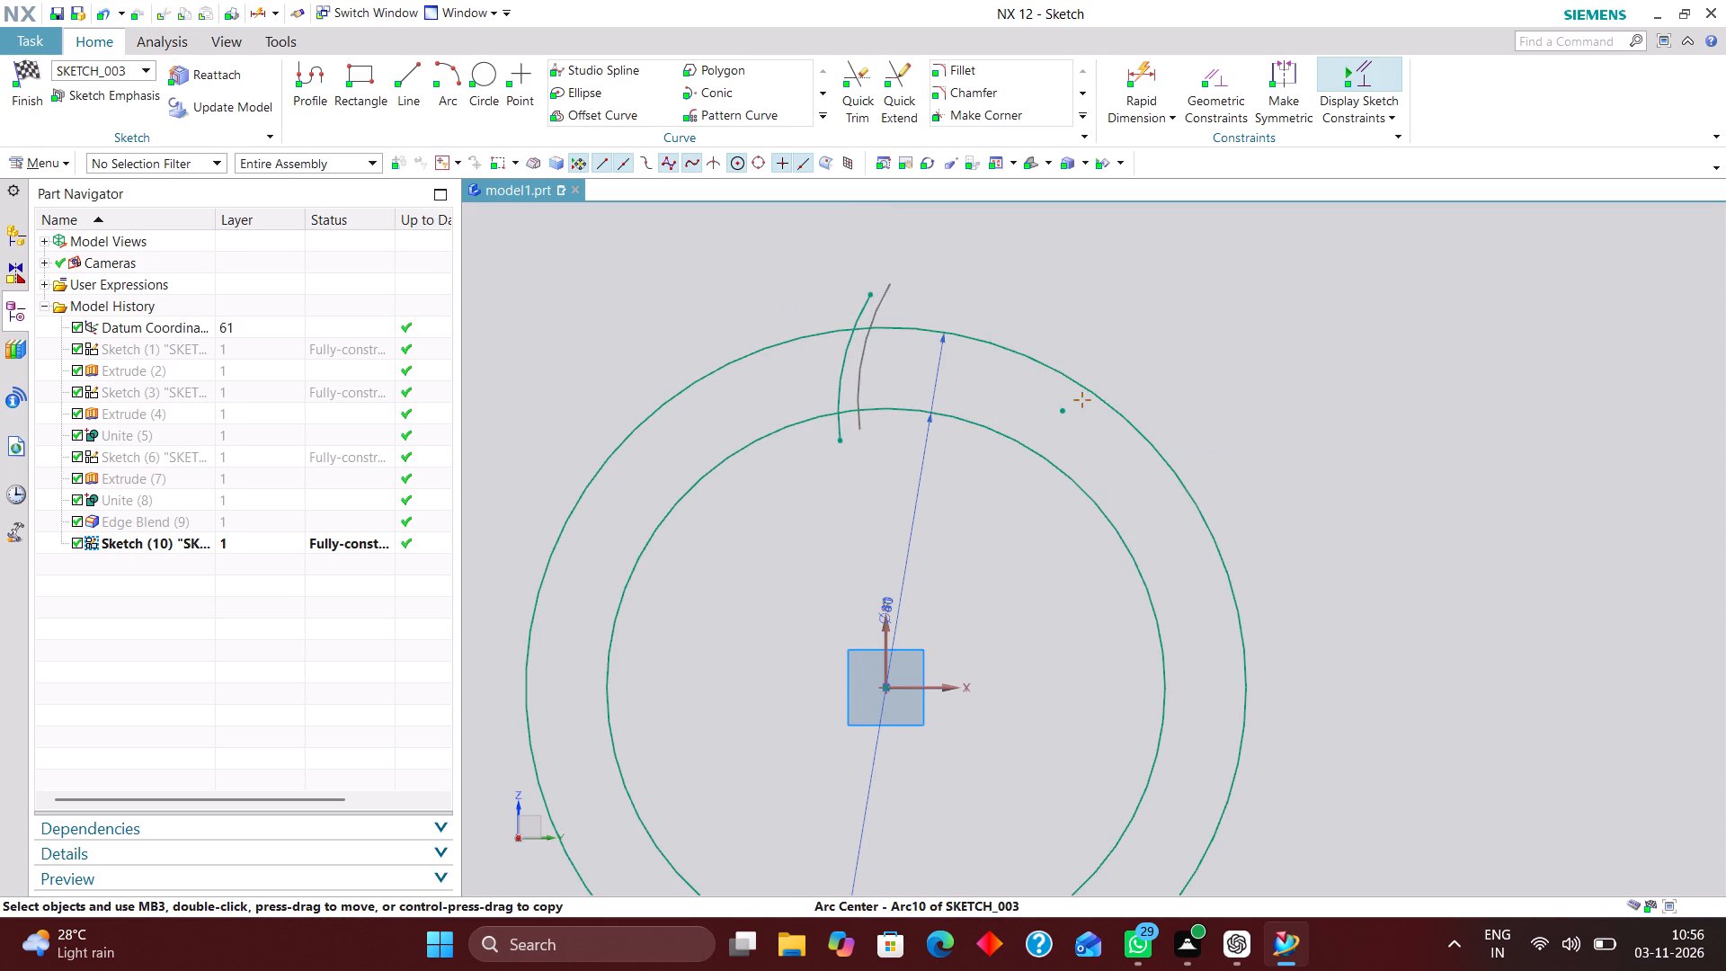
drag(1063, 411, 1063, 417)
Dimension the horizontal distance from the flank arc's upper end to the vertical axis as 2.07/2 mm.
click(1144, 76)
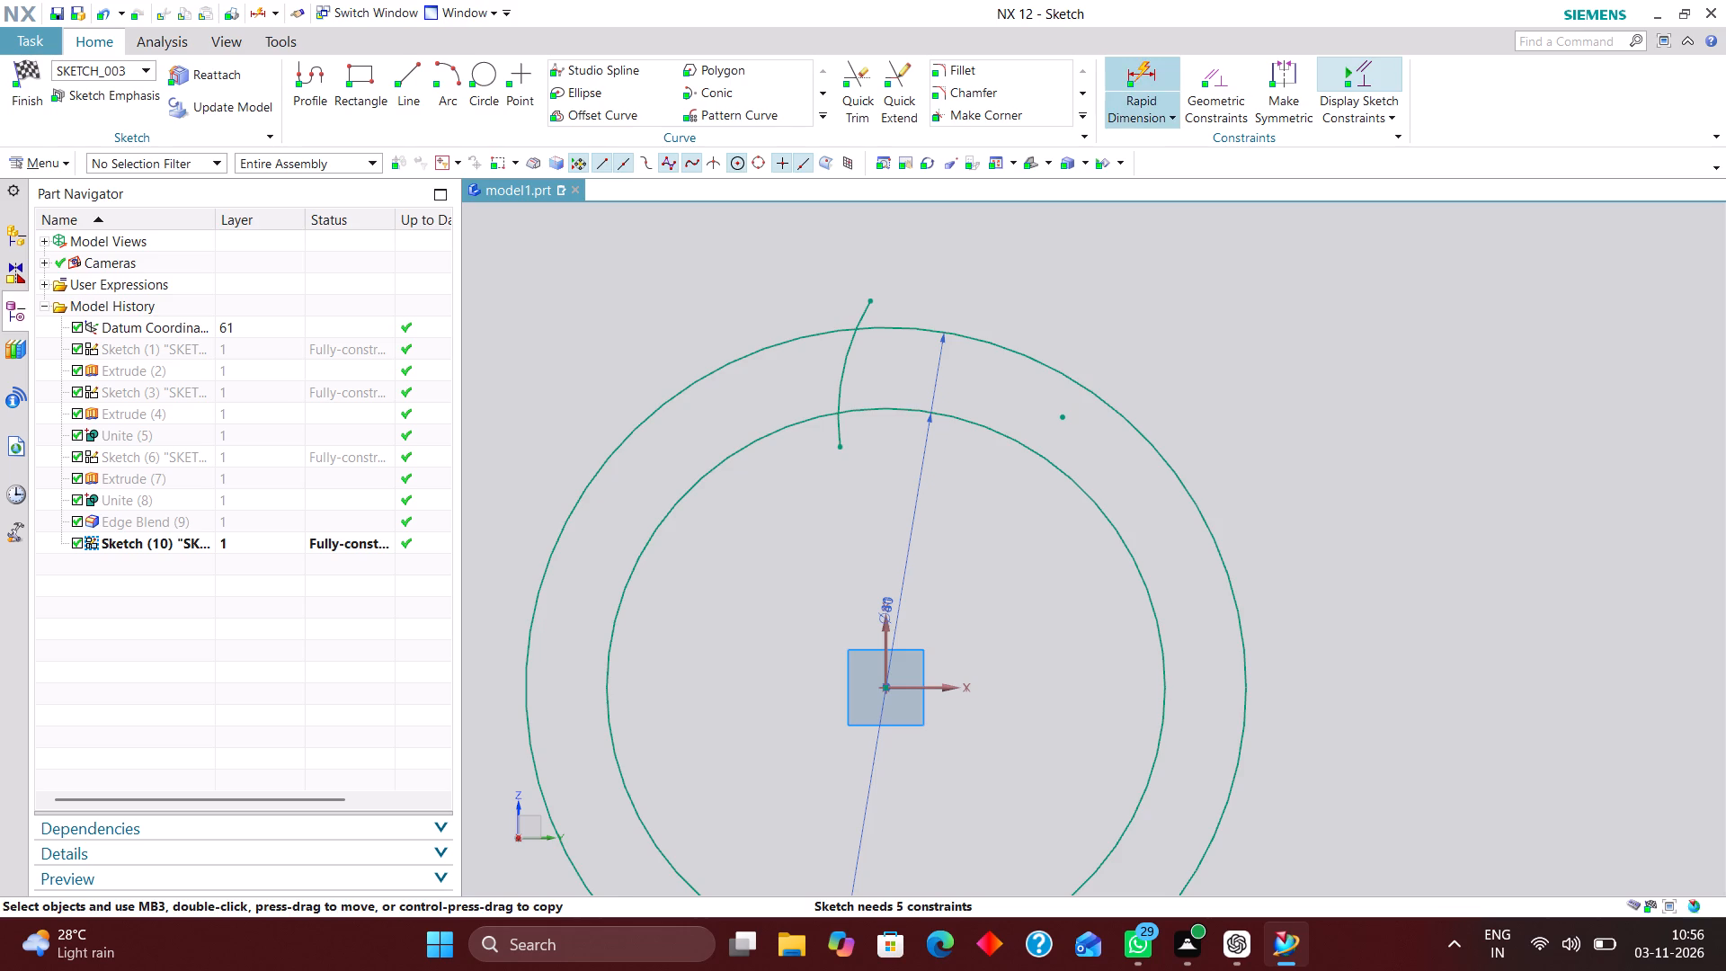
click(872, 297)
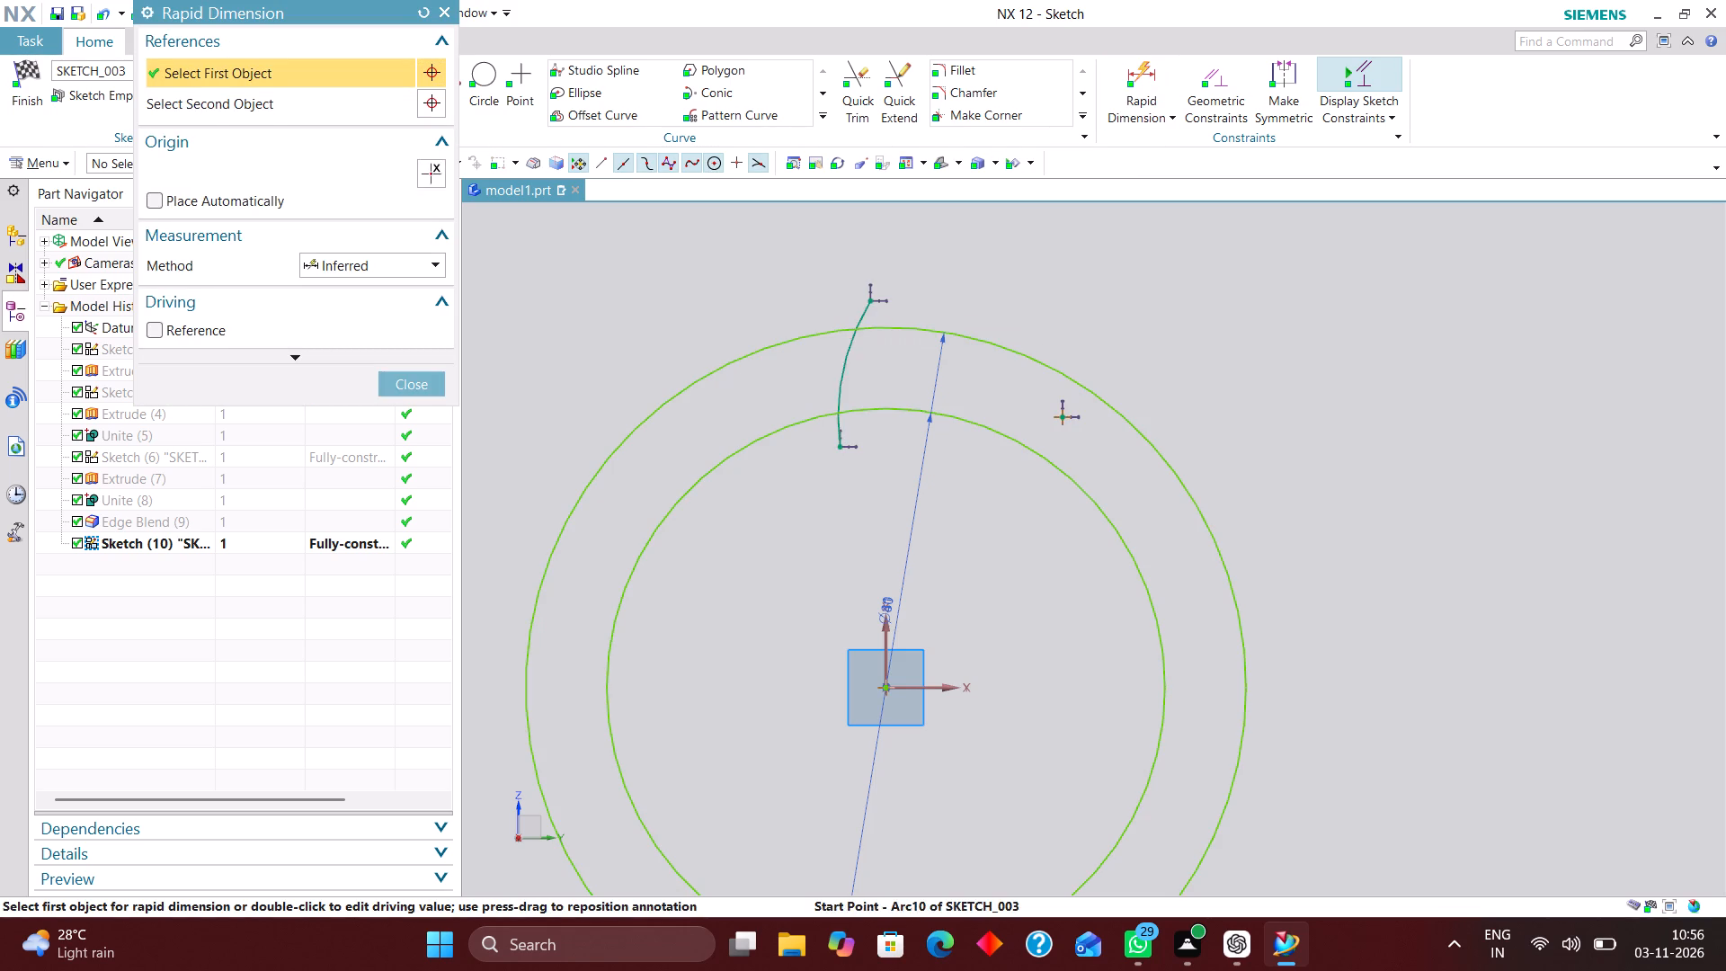
click(885, 627)
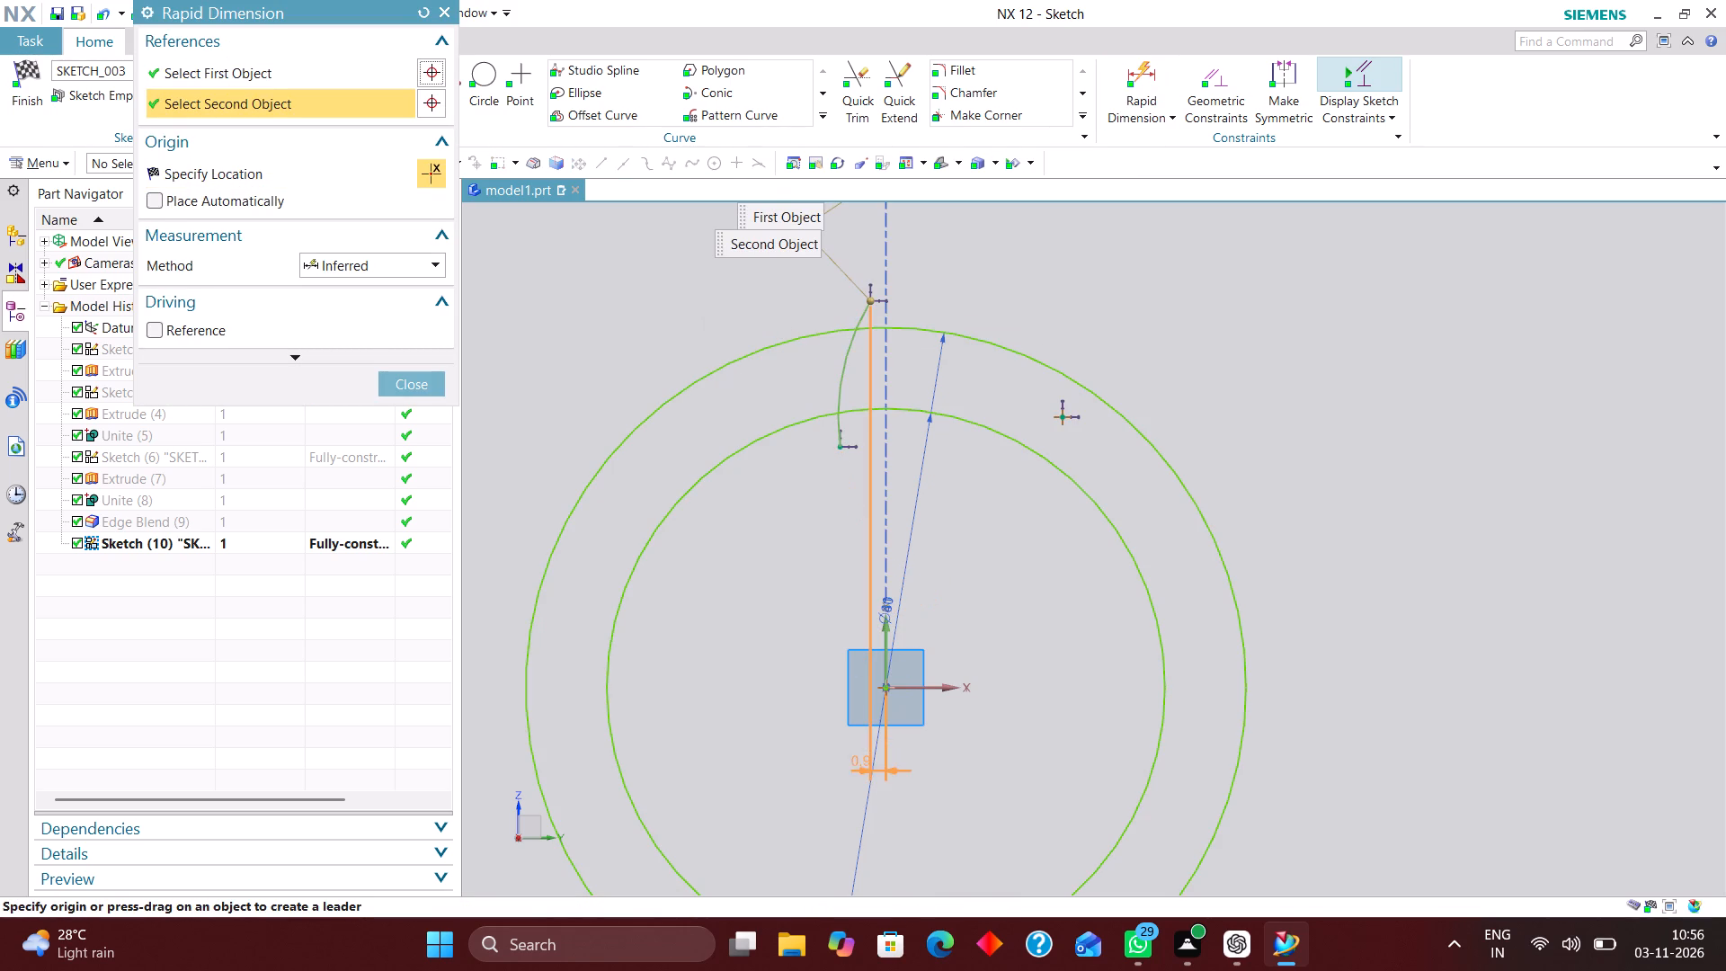
click(879, 763)
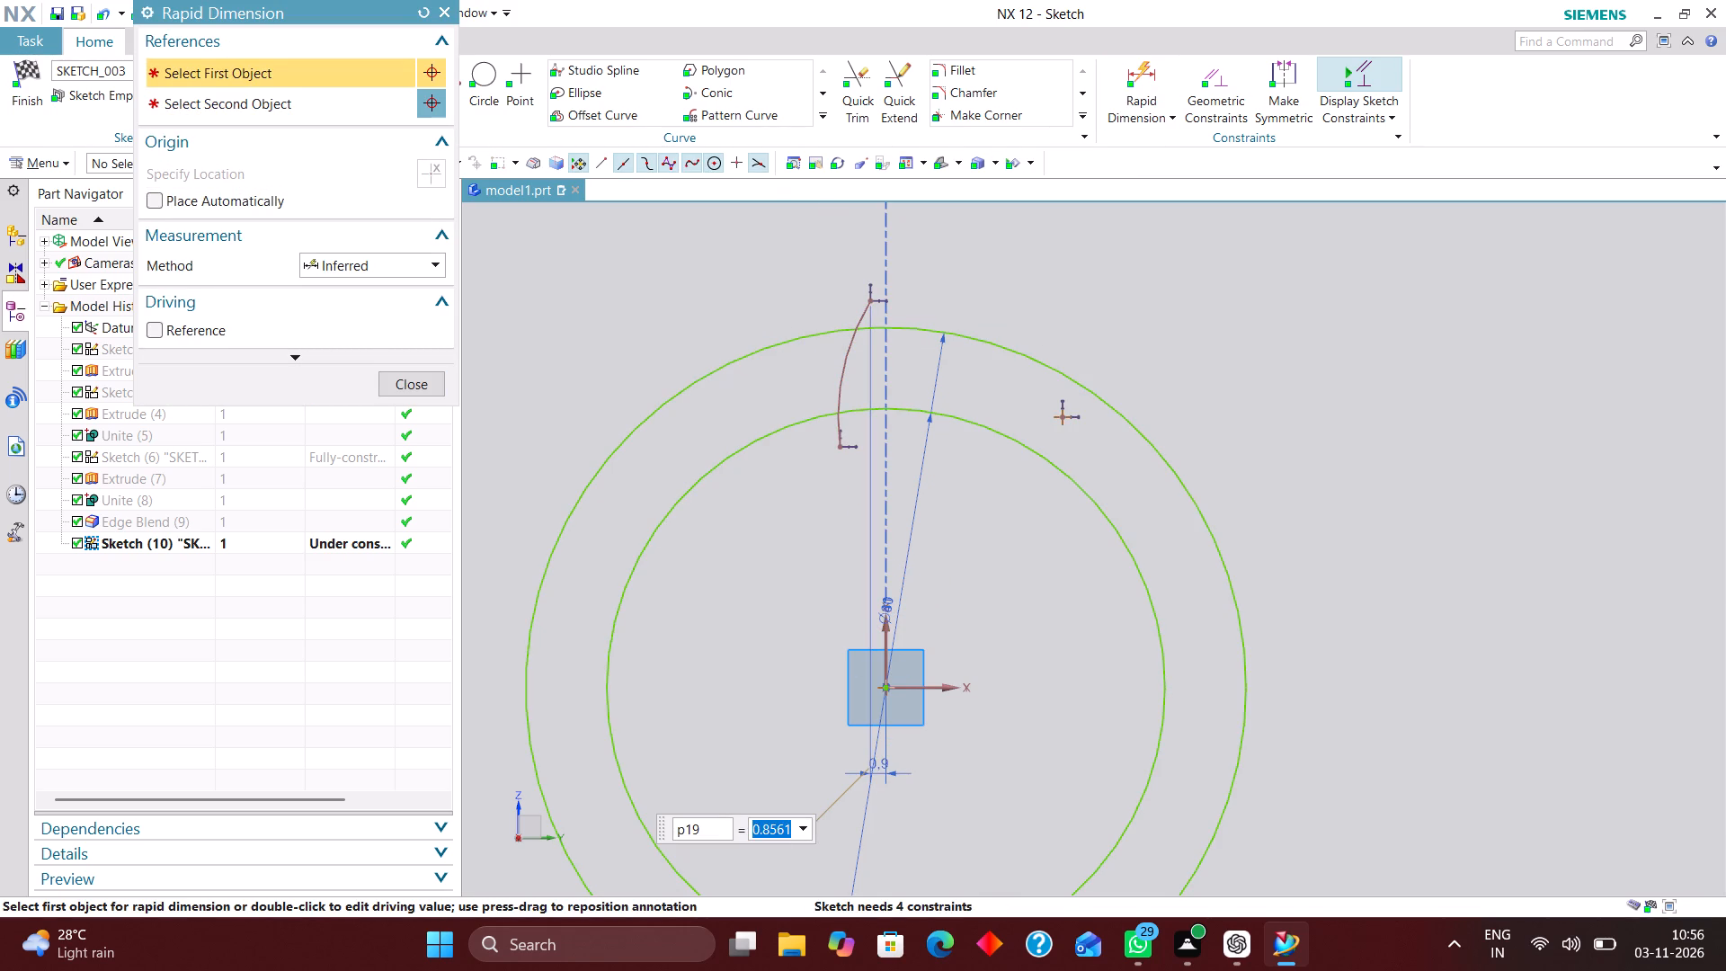
key(2)
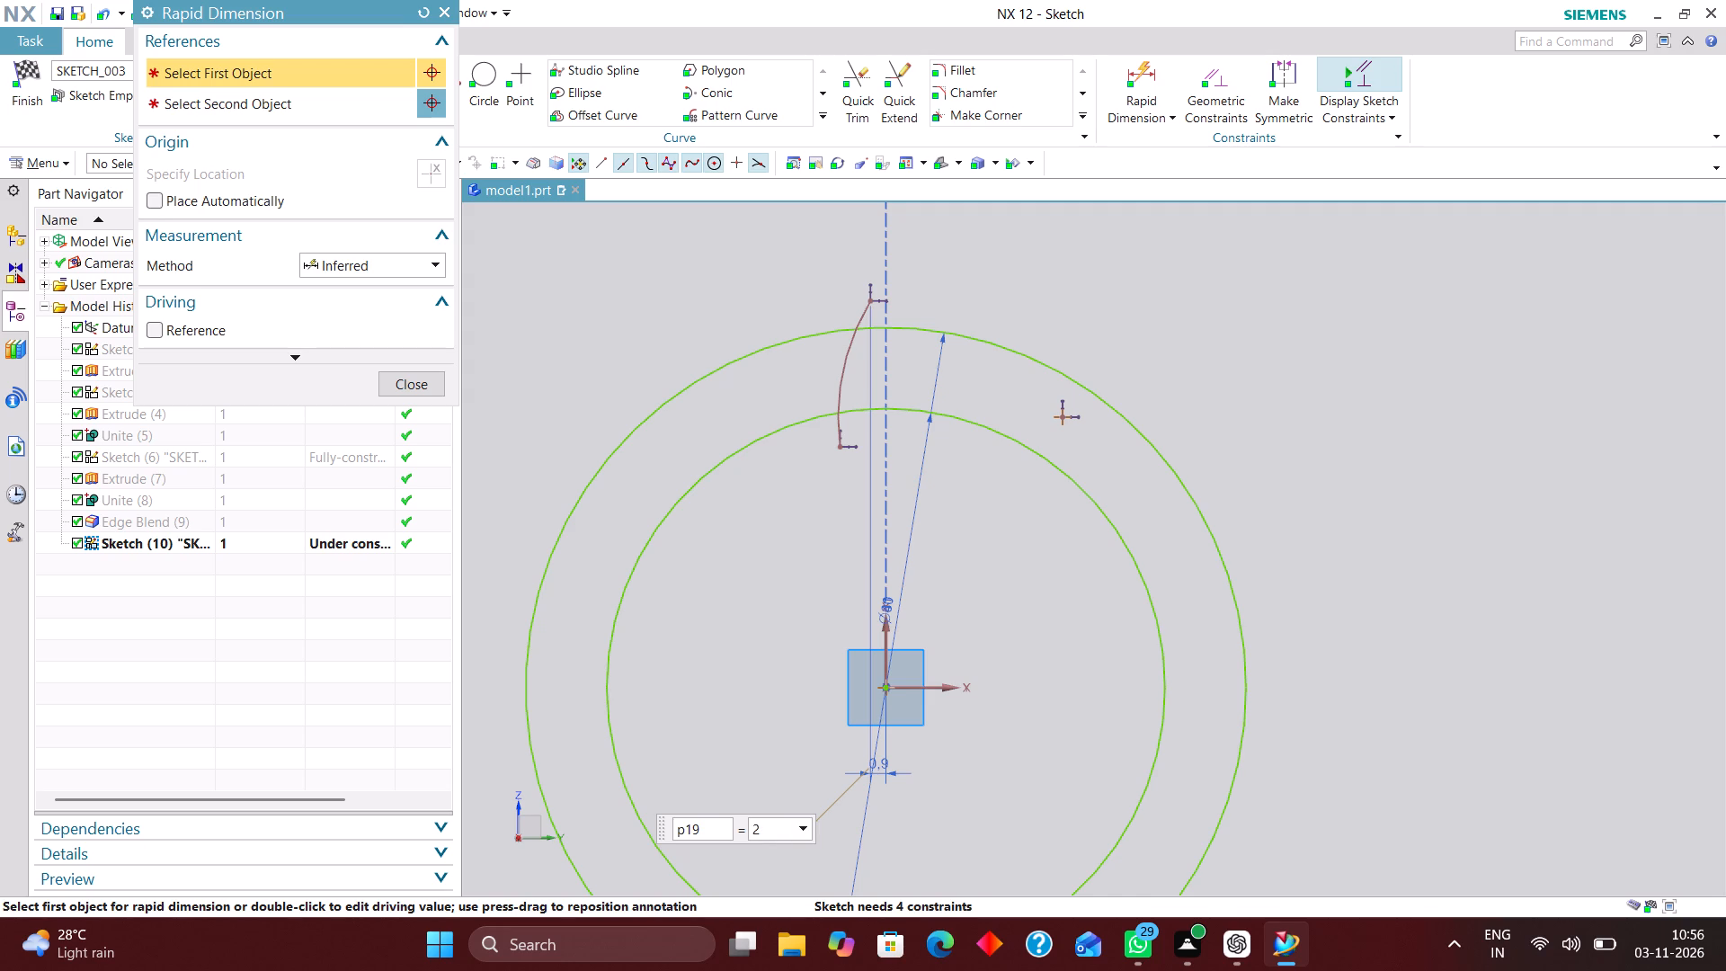
text(.07/2)
key(Return)
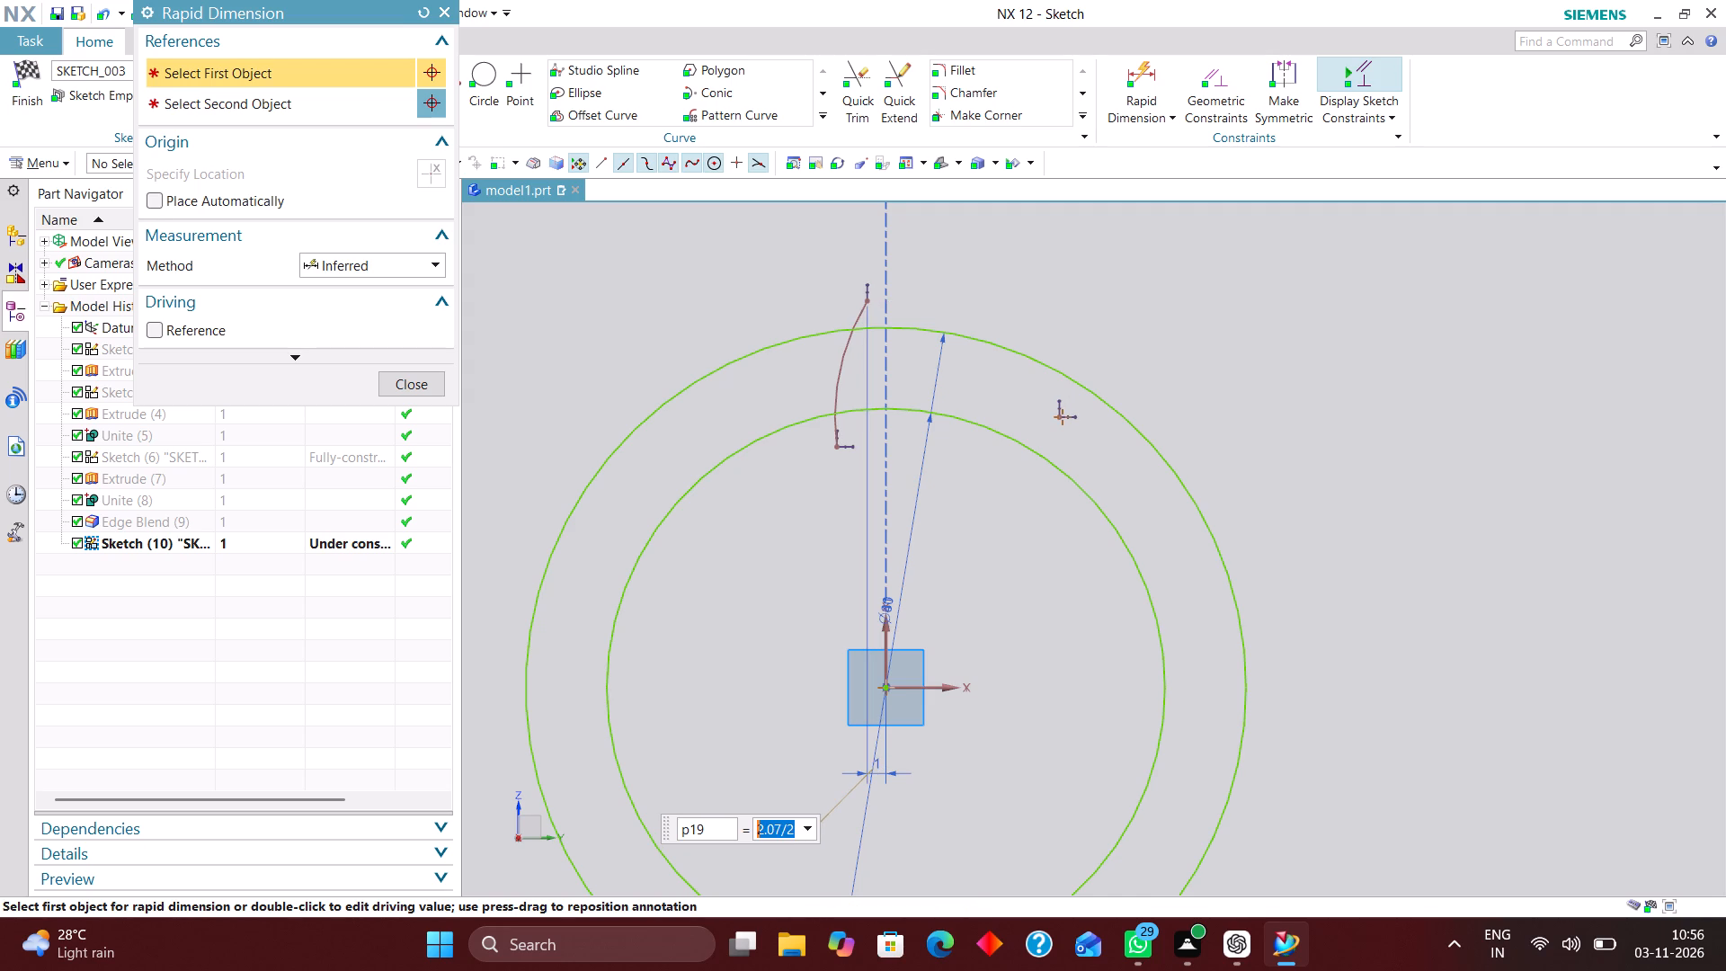
click(421, 387)
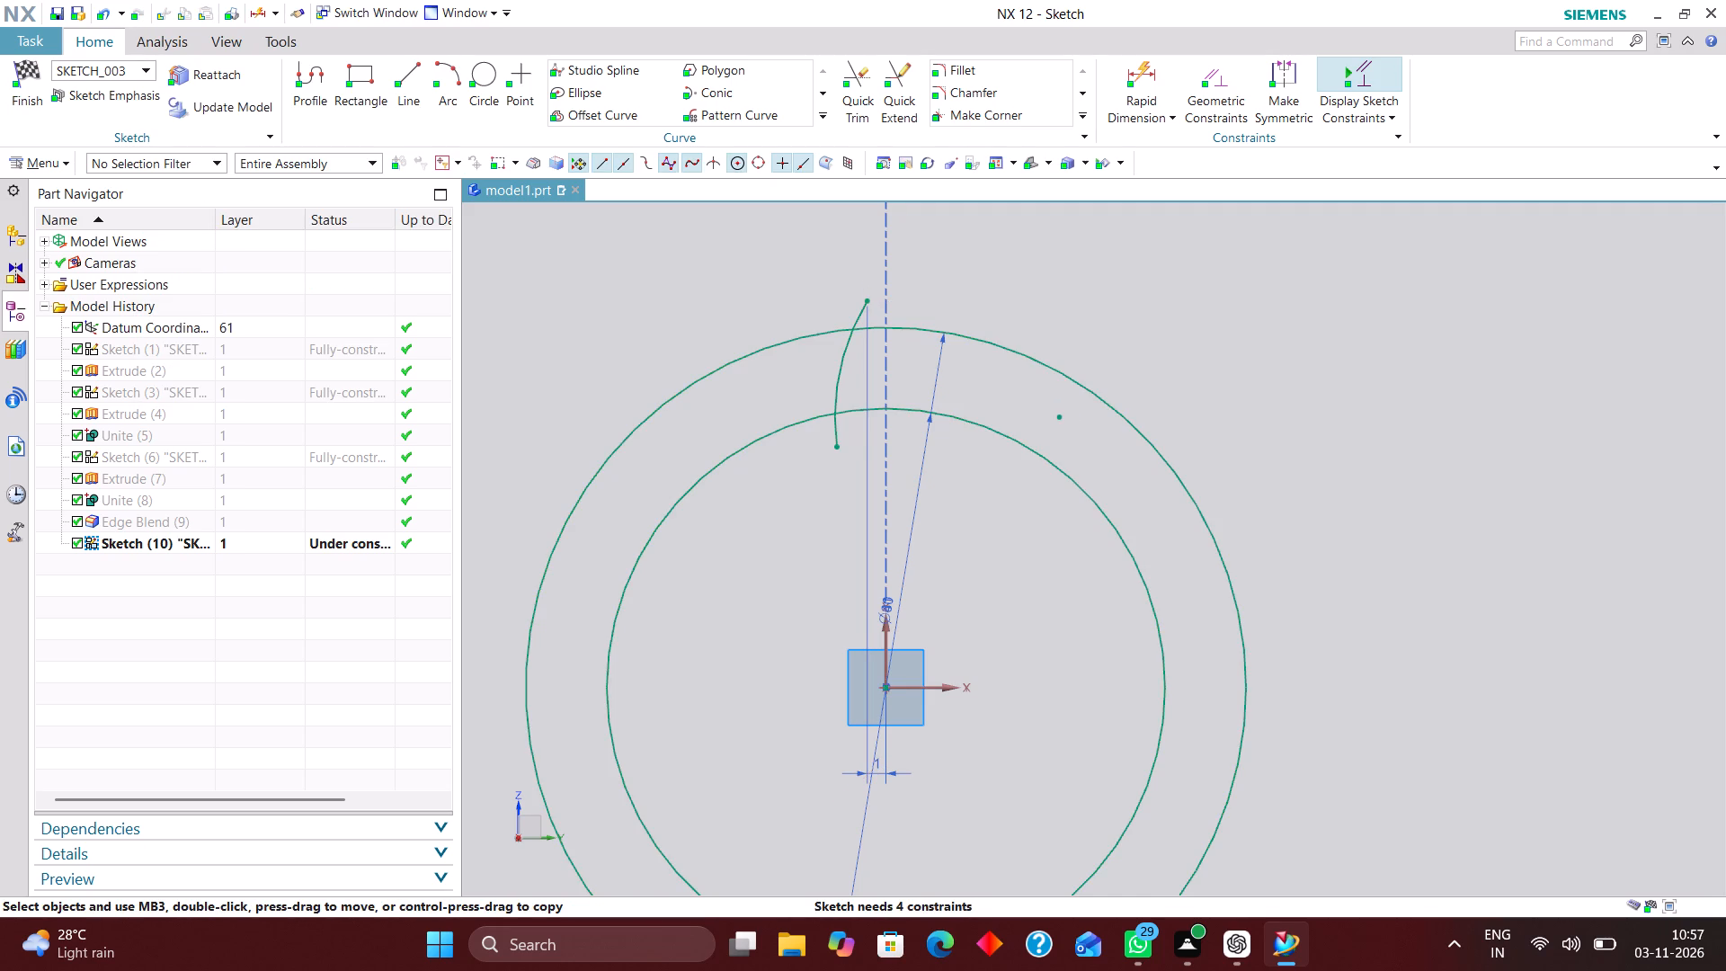
Dimension the horizontal distance from the flank arc's lower end to the vertical axis.
scroll(840, 432, up, 2)
drag(841, 465, 879, 467)
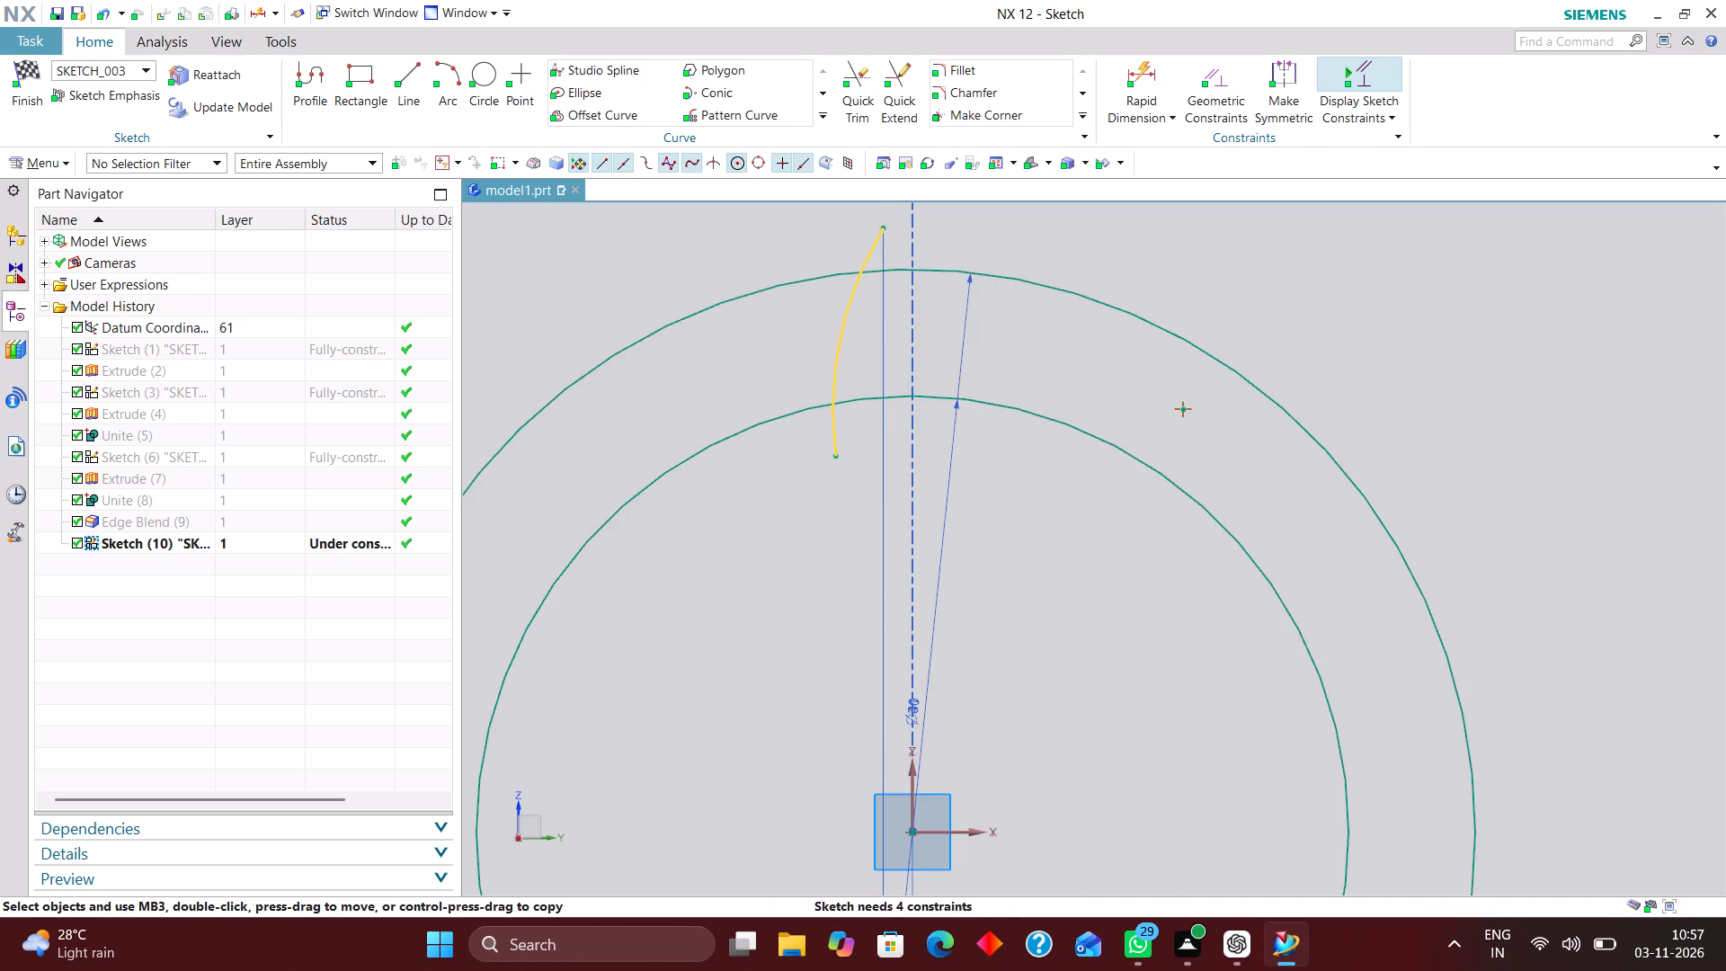
click(834, 457)
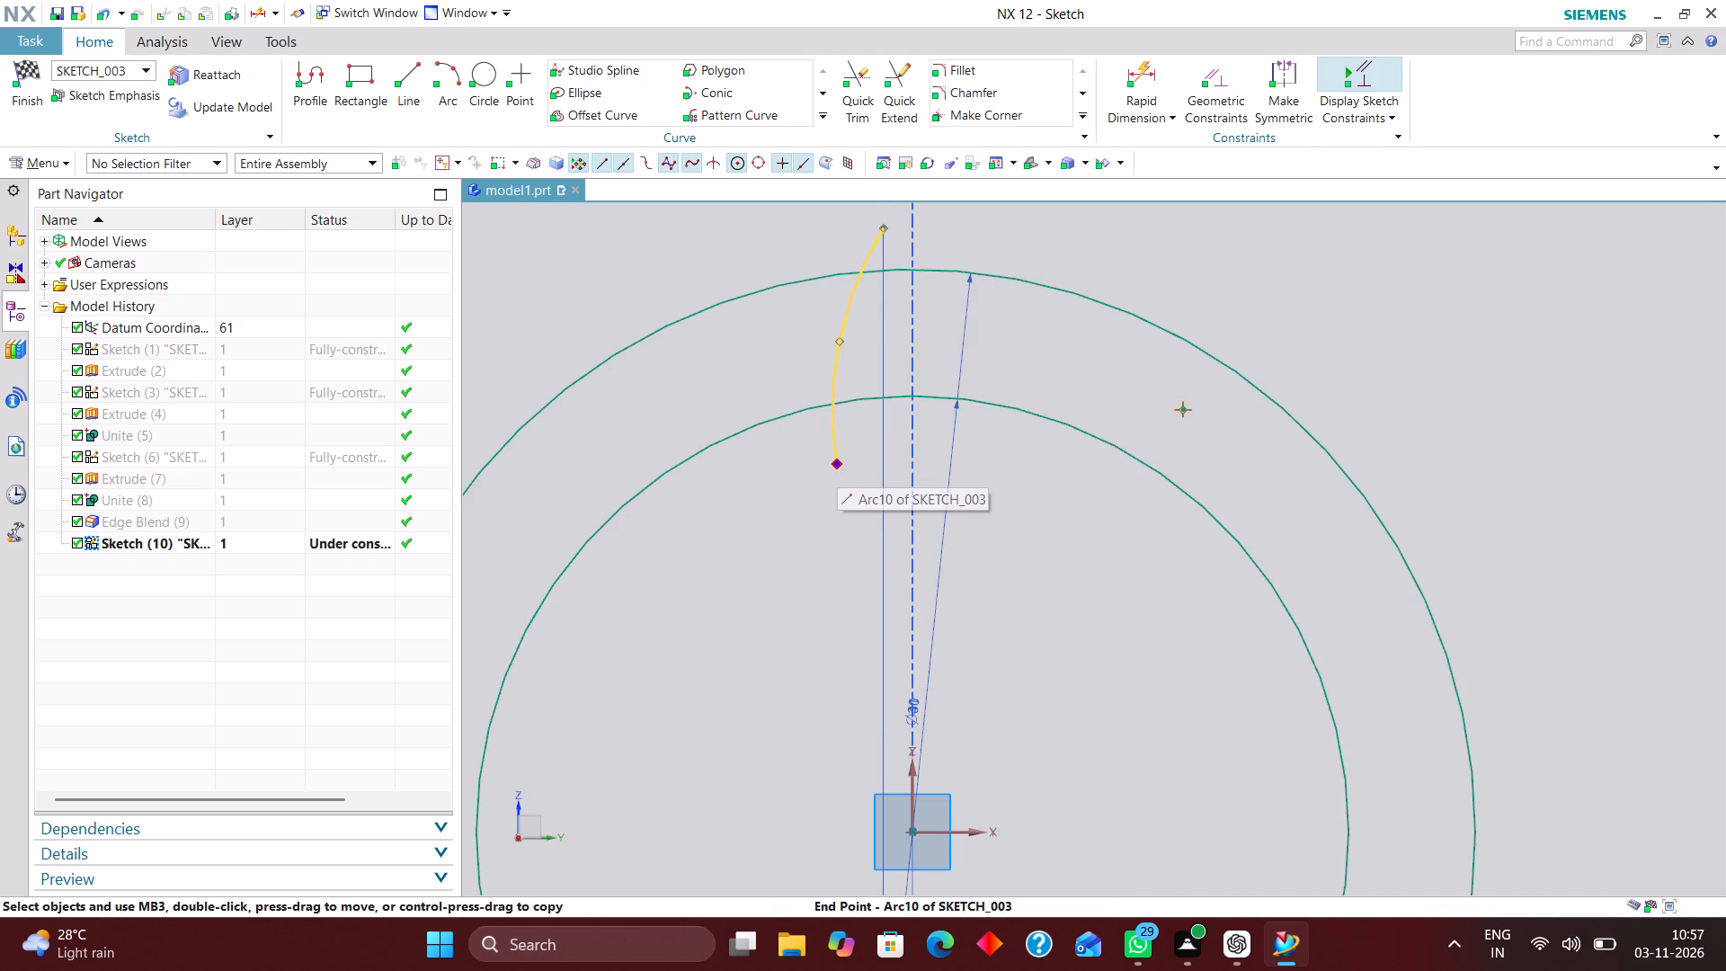
click(1150, 74)
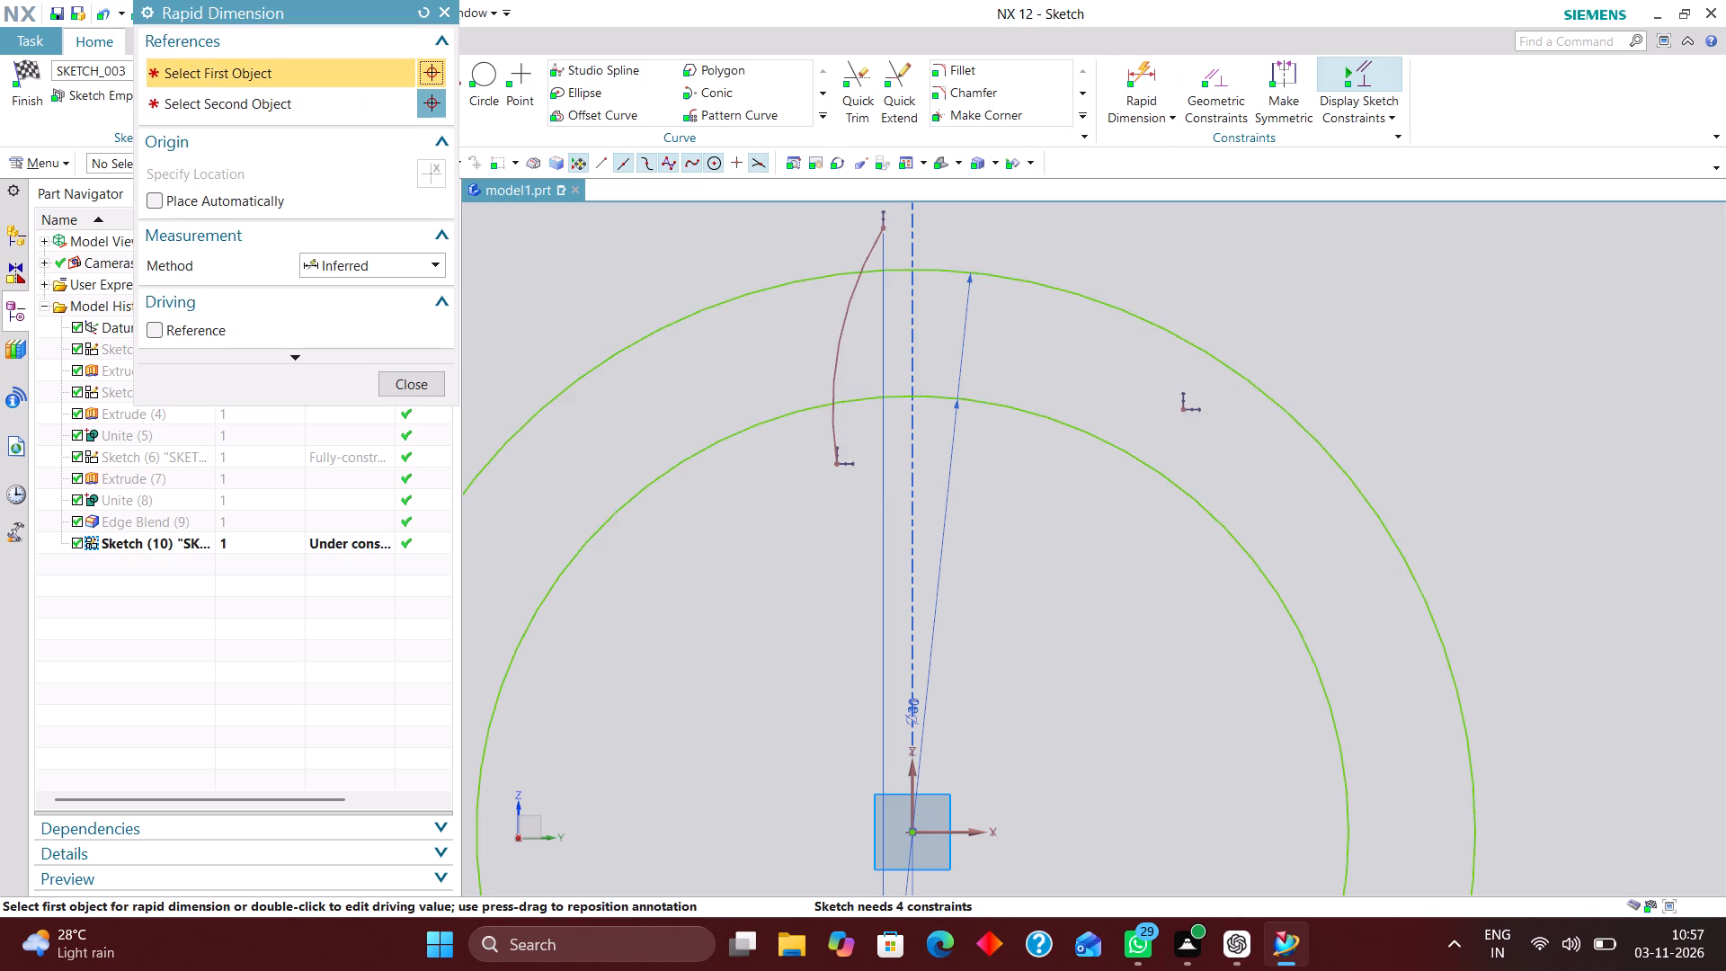
scroll(984, 353, down, 2)
scroll(930, 530, up, 1)
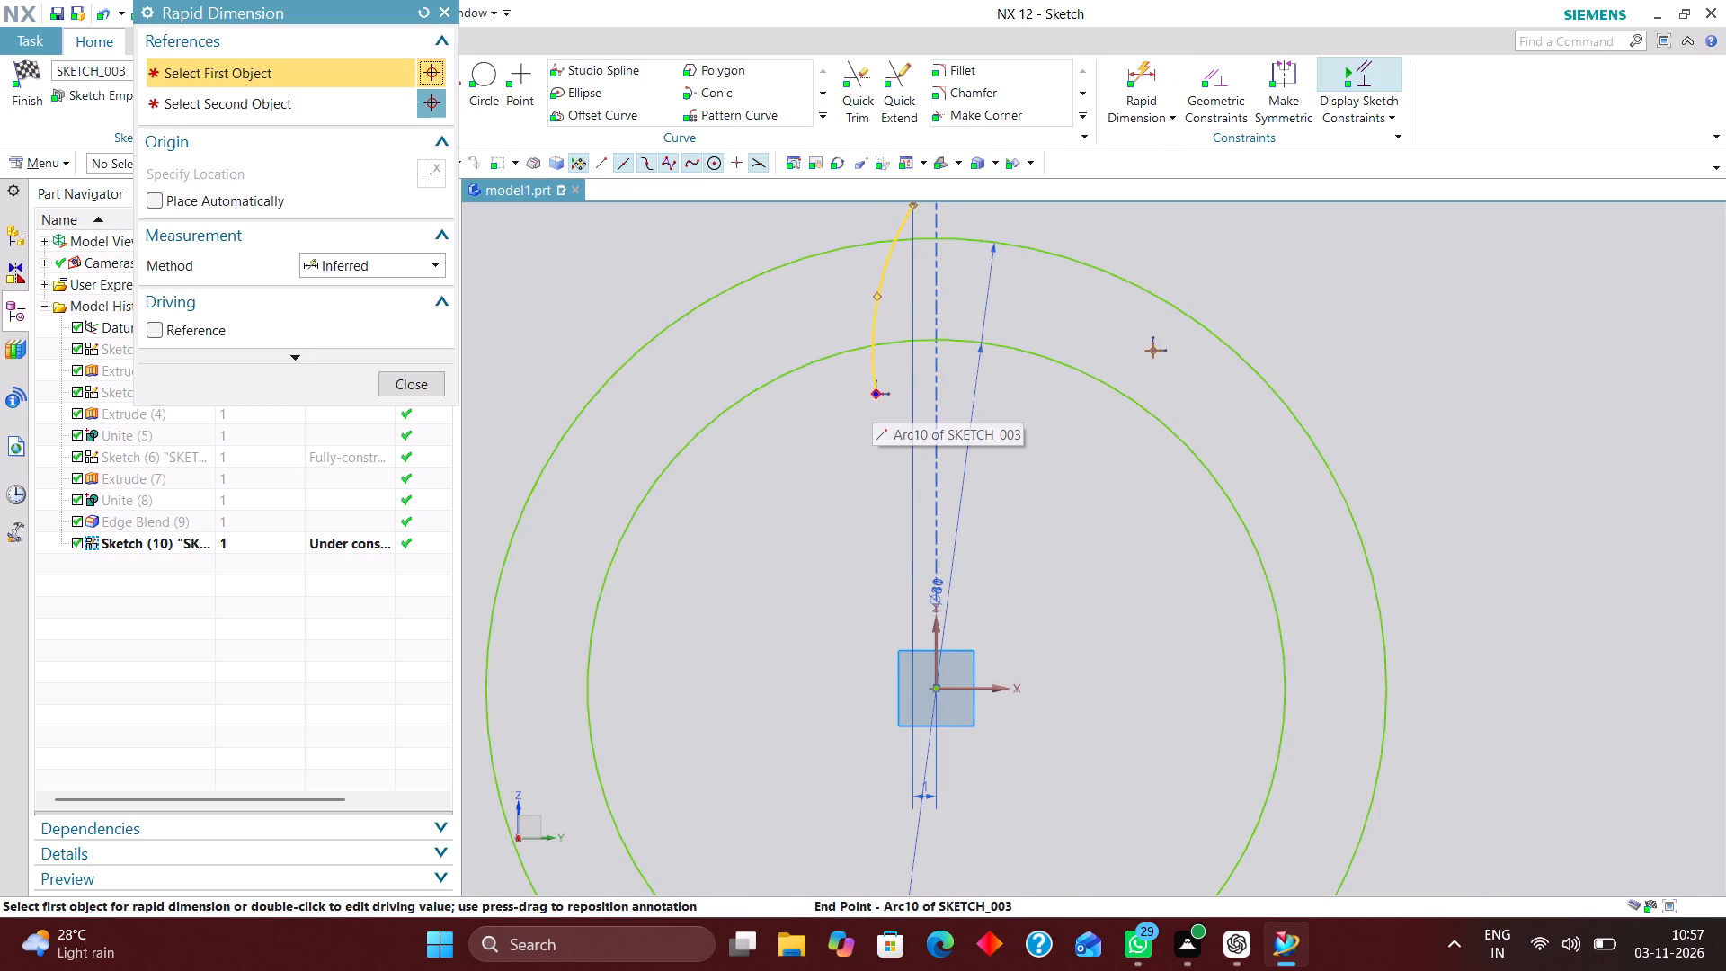
click(872, 396)
click(936, 645)
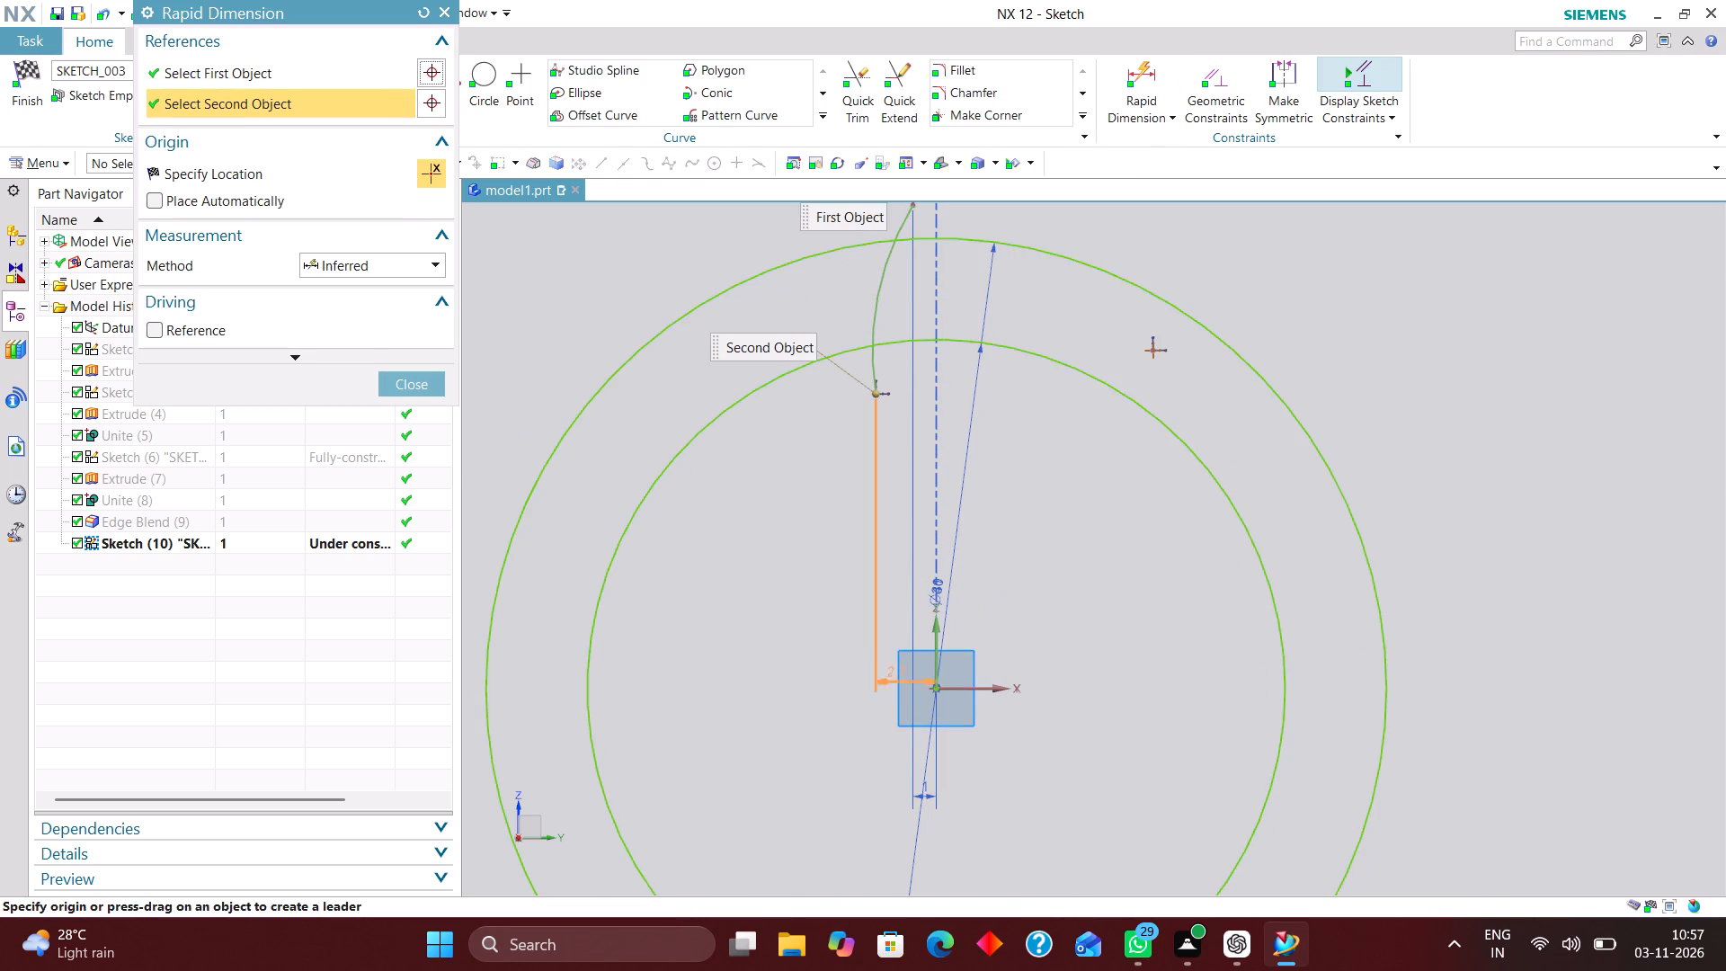
click(903, 839)
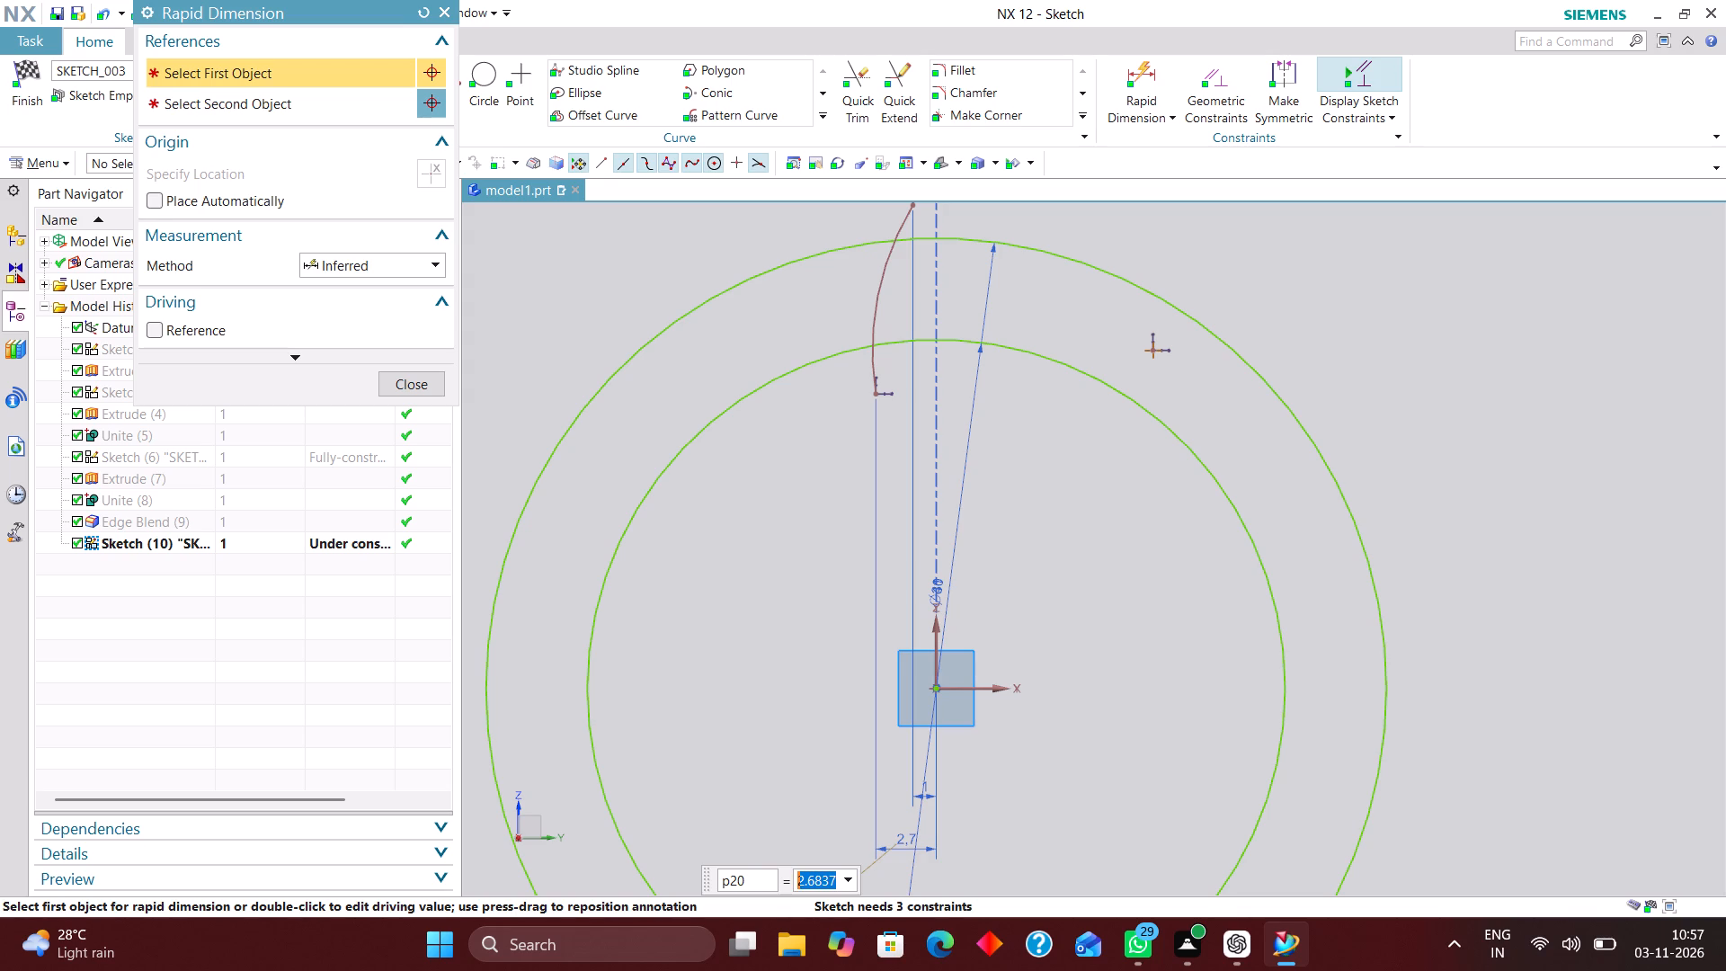
click(420, 381)
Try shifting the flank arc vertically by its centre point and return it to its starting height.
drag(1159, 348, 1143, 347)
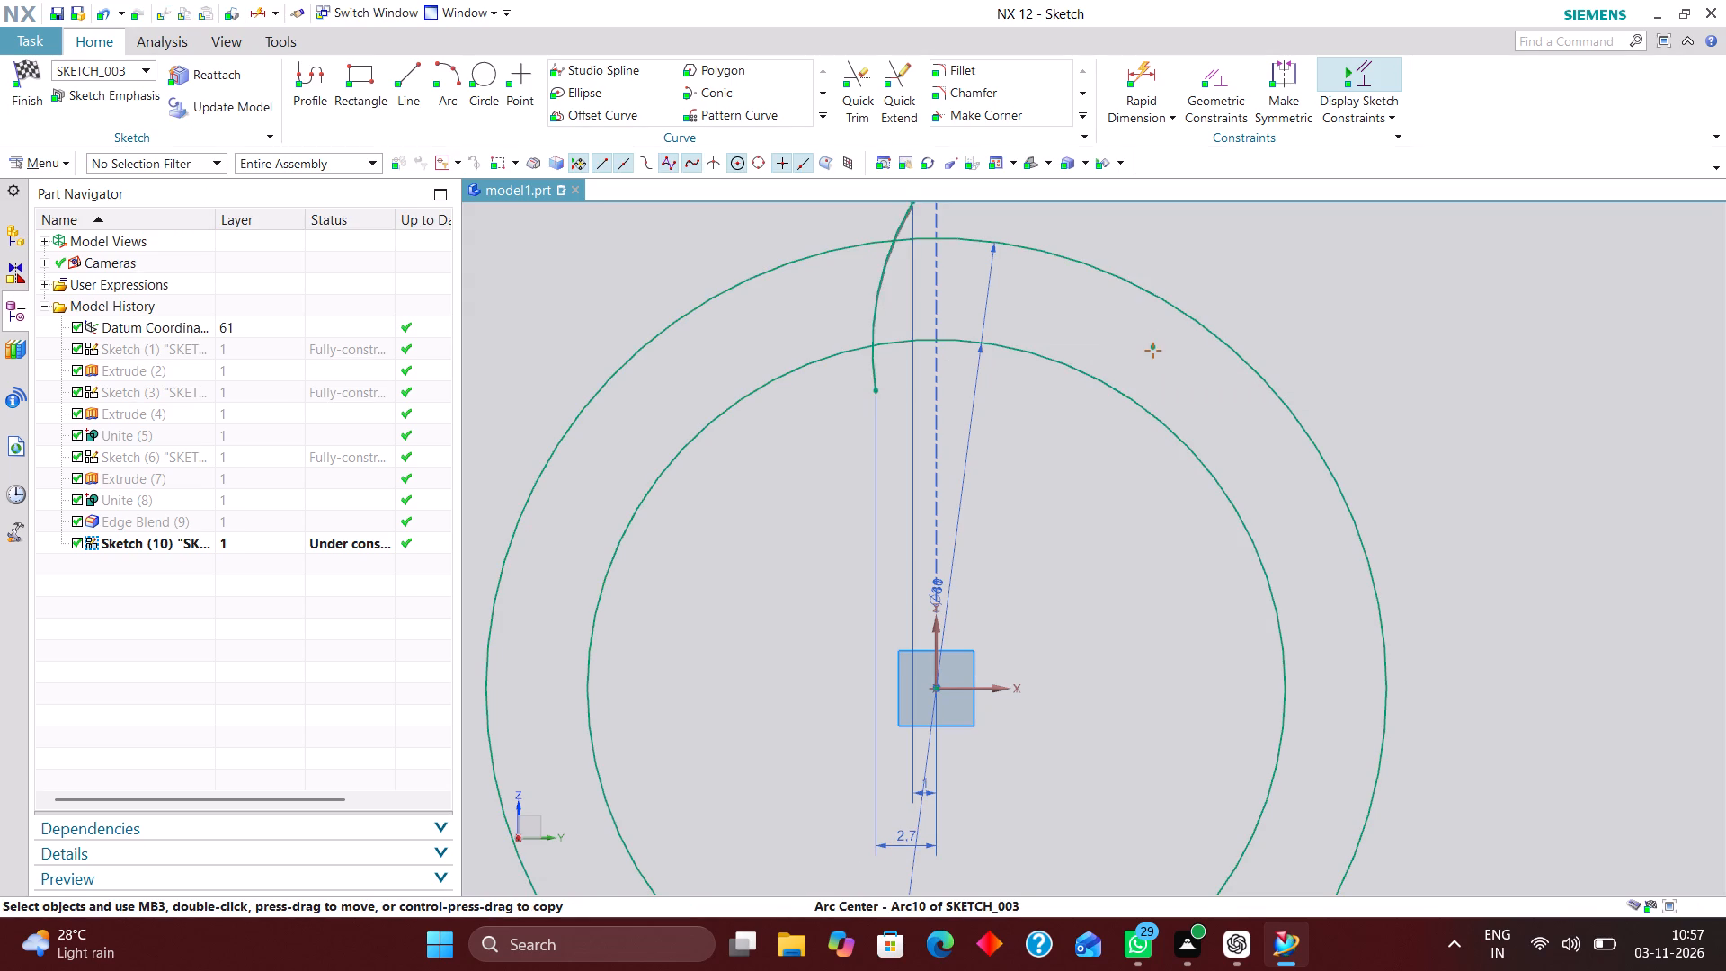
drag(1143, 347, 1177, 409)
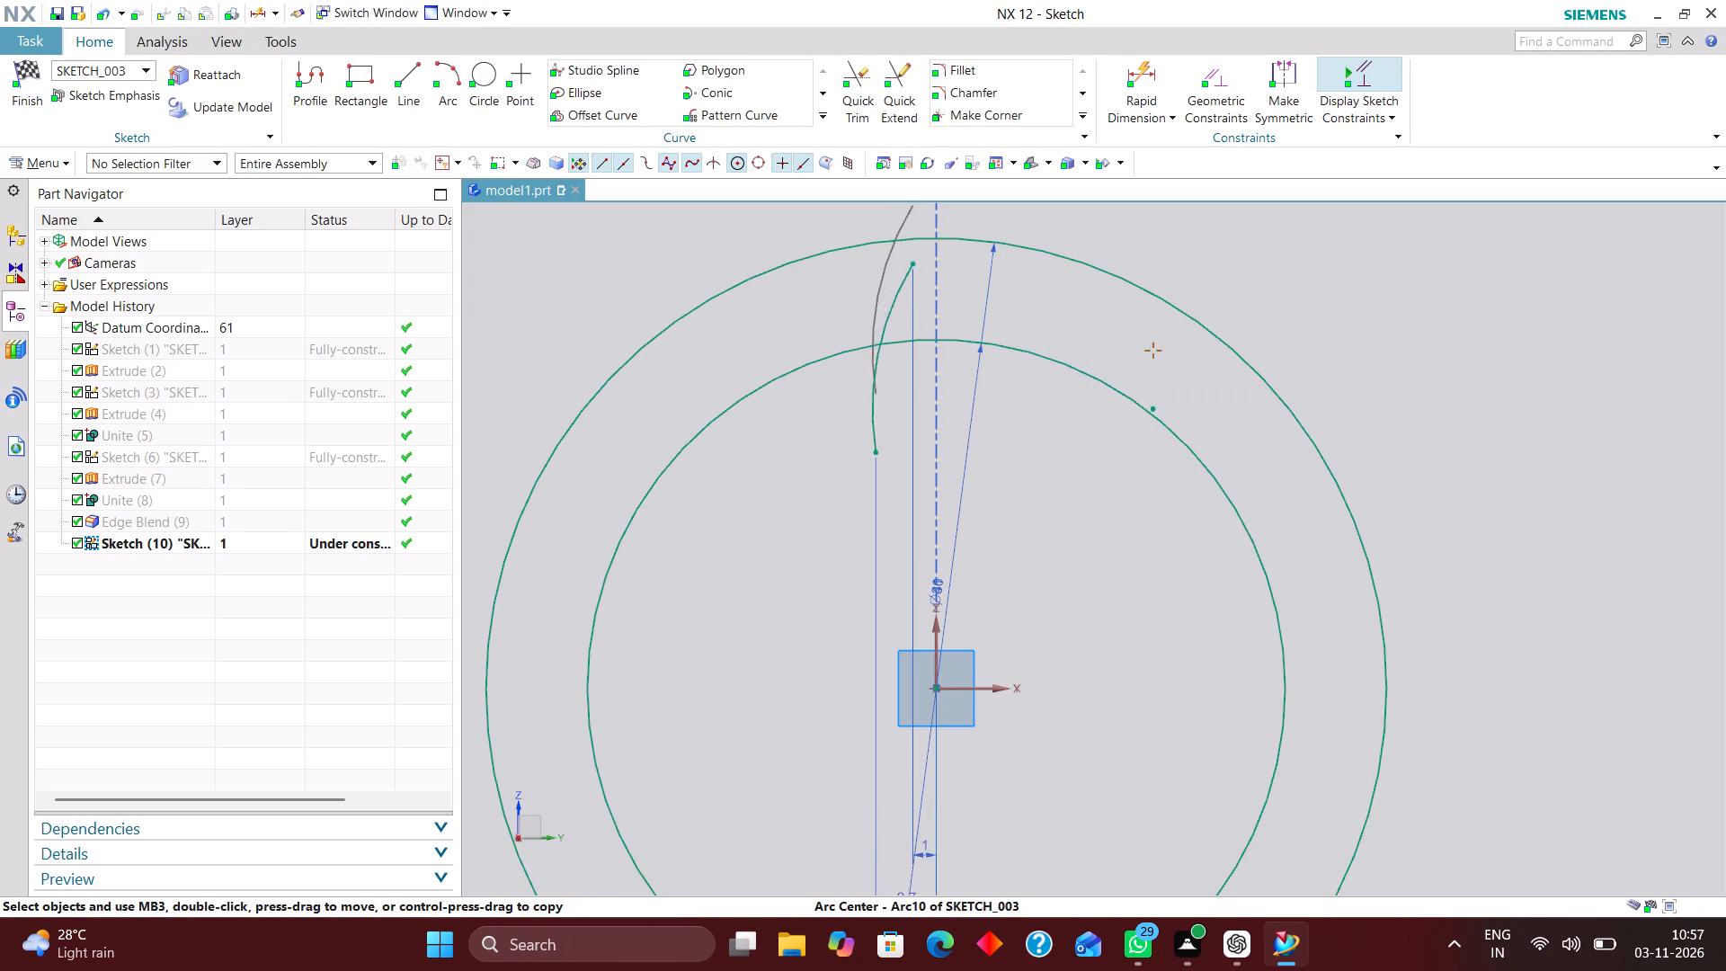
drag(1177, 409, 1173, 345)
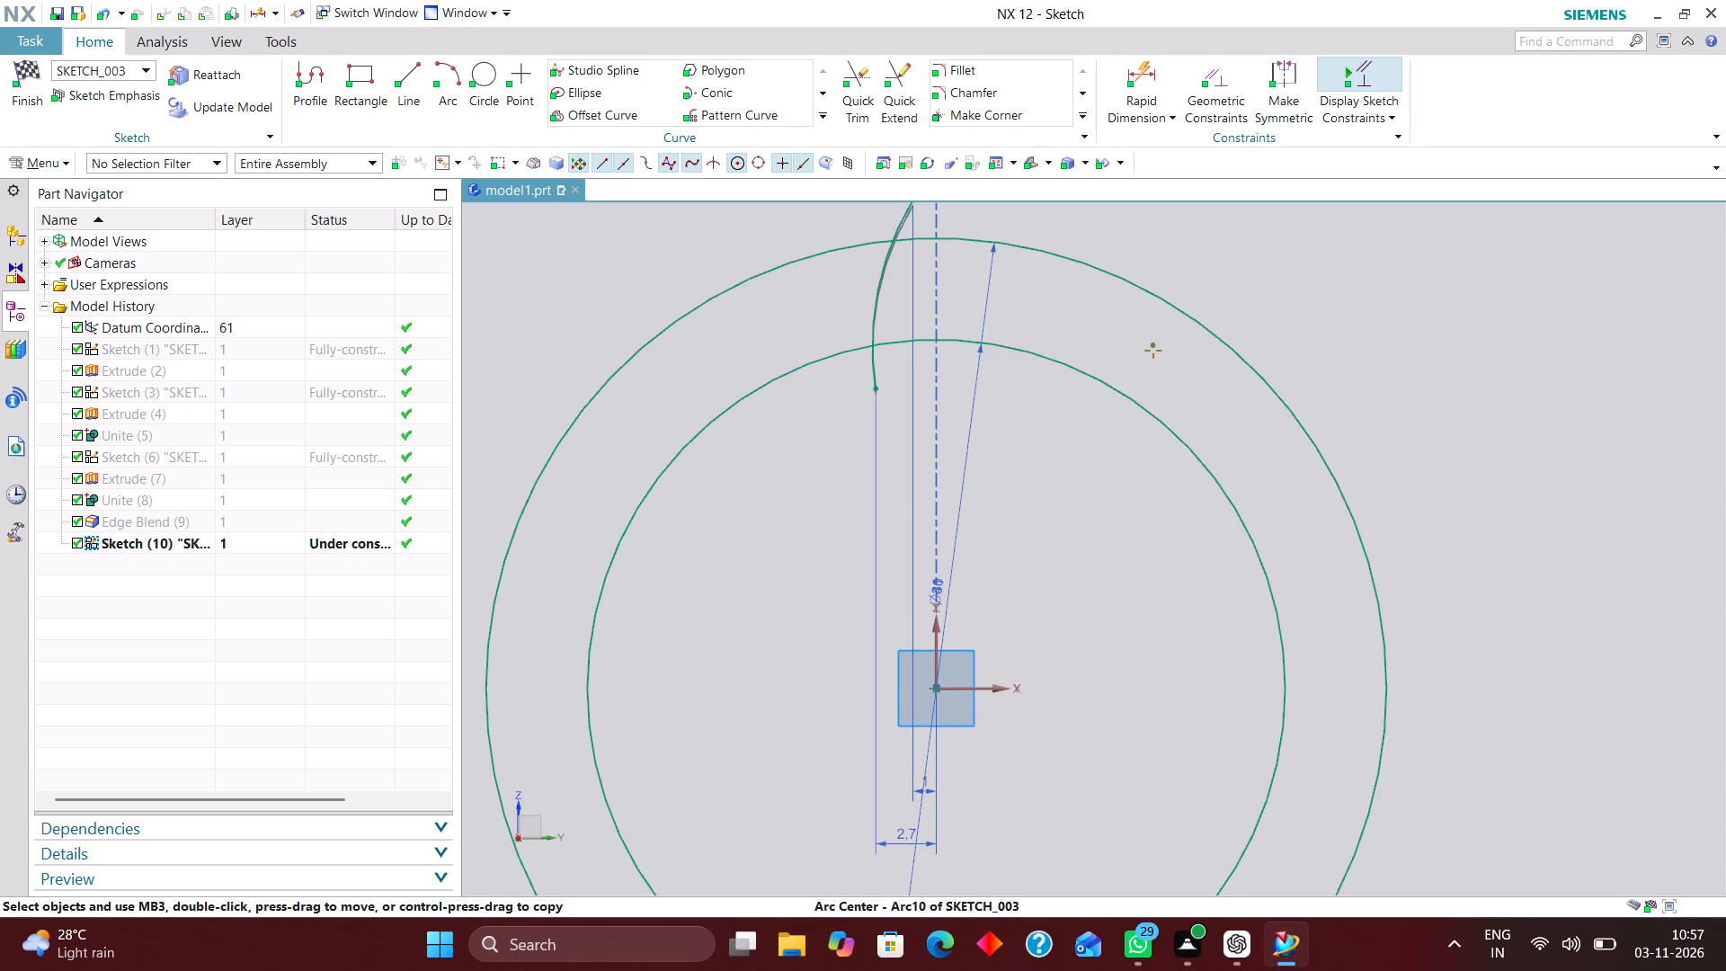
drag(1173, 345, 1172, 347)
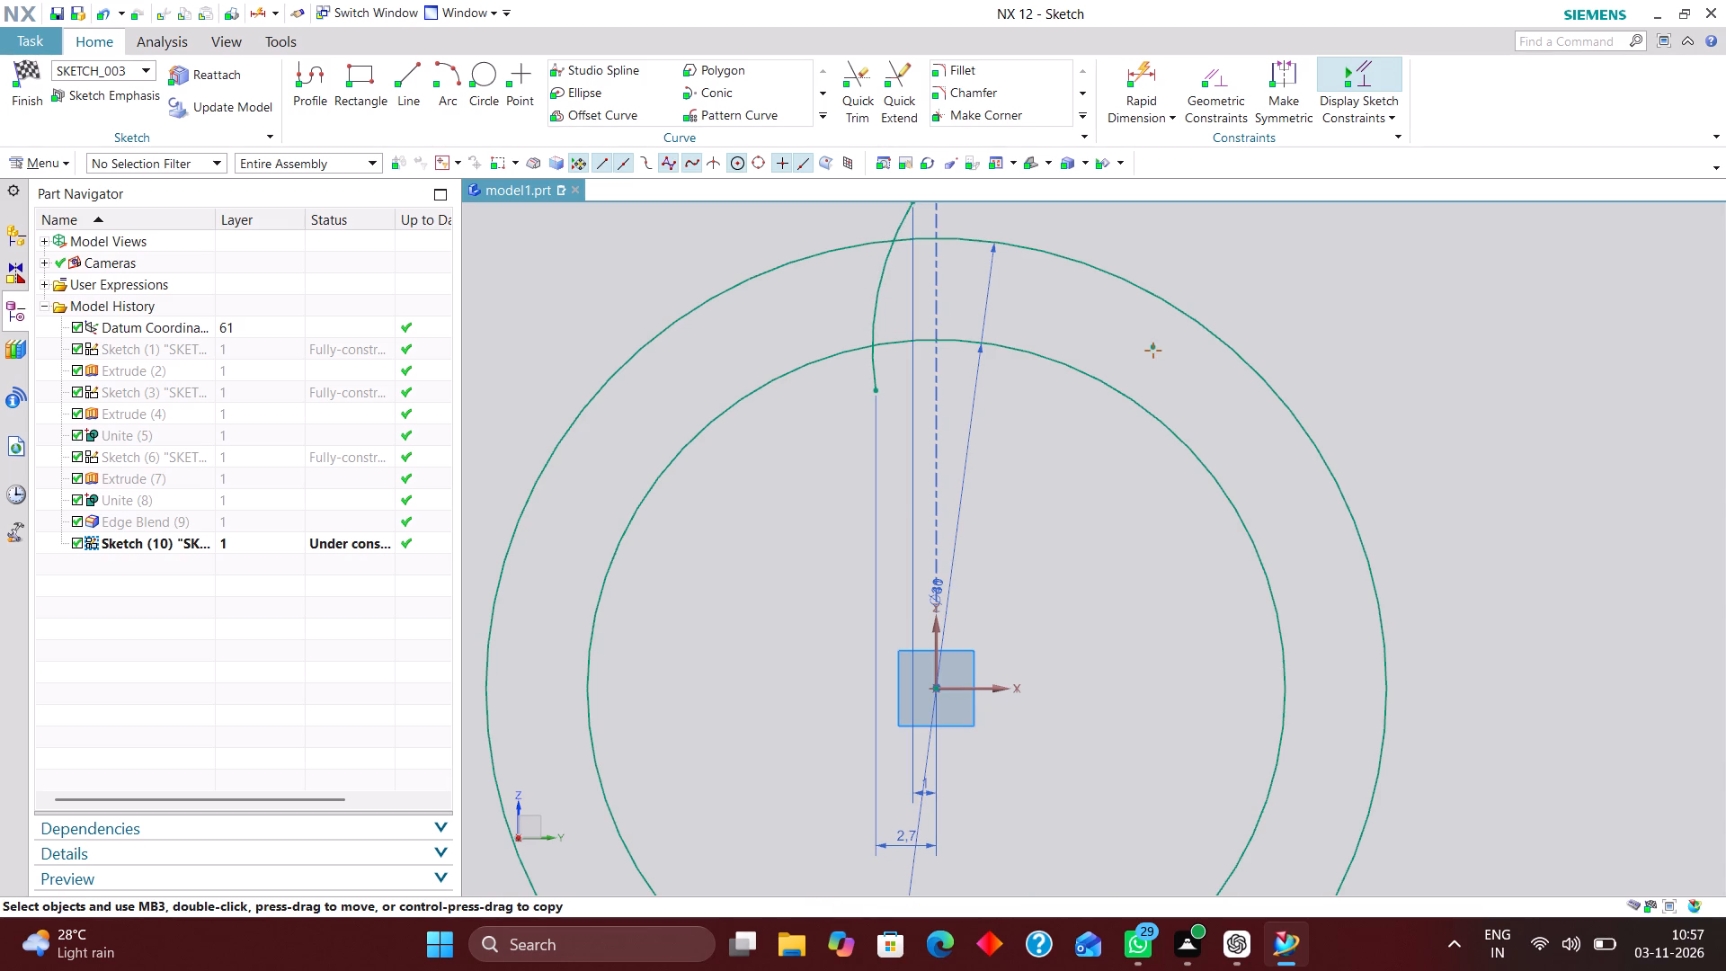
Set the horizontal distance from the flank arc's upper end to the vertical axis to 0.5 mm.
scroll(972, 404, down, 1)
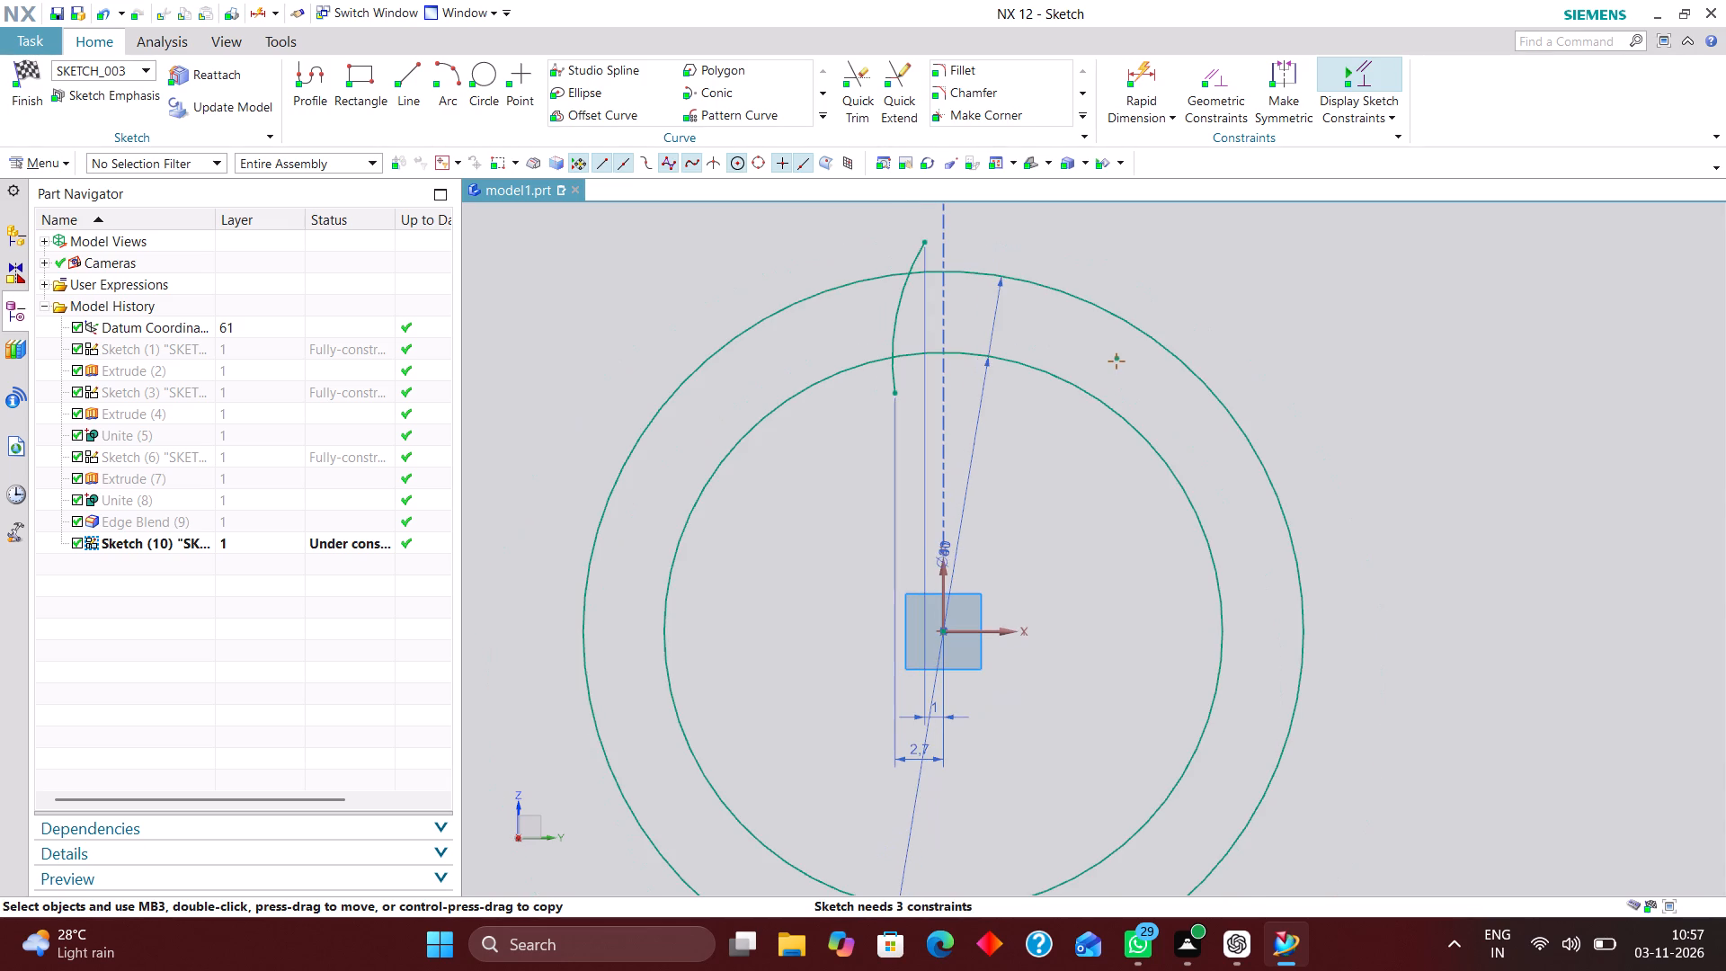
scroll(937, 252, up, 3)
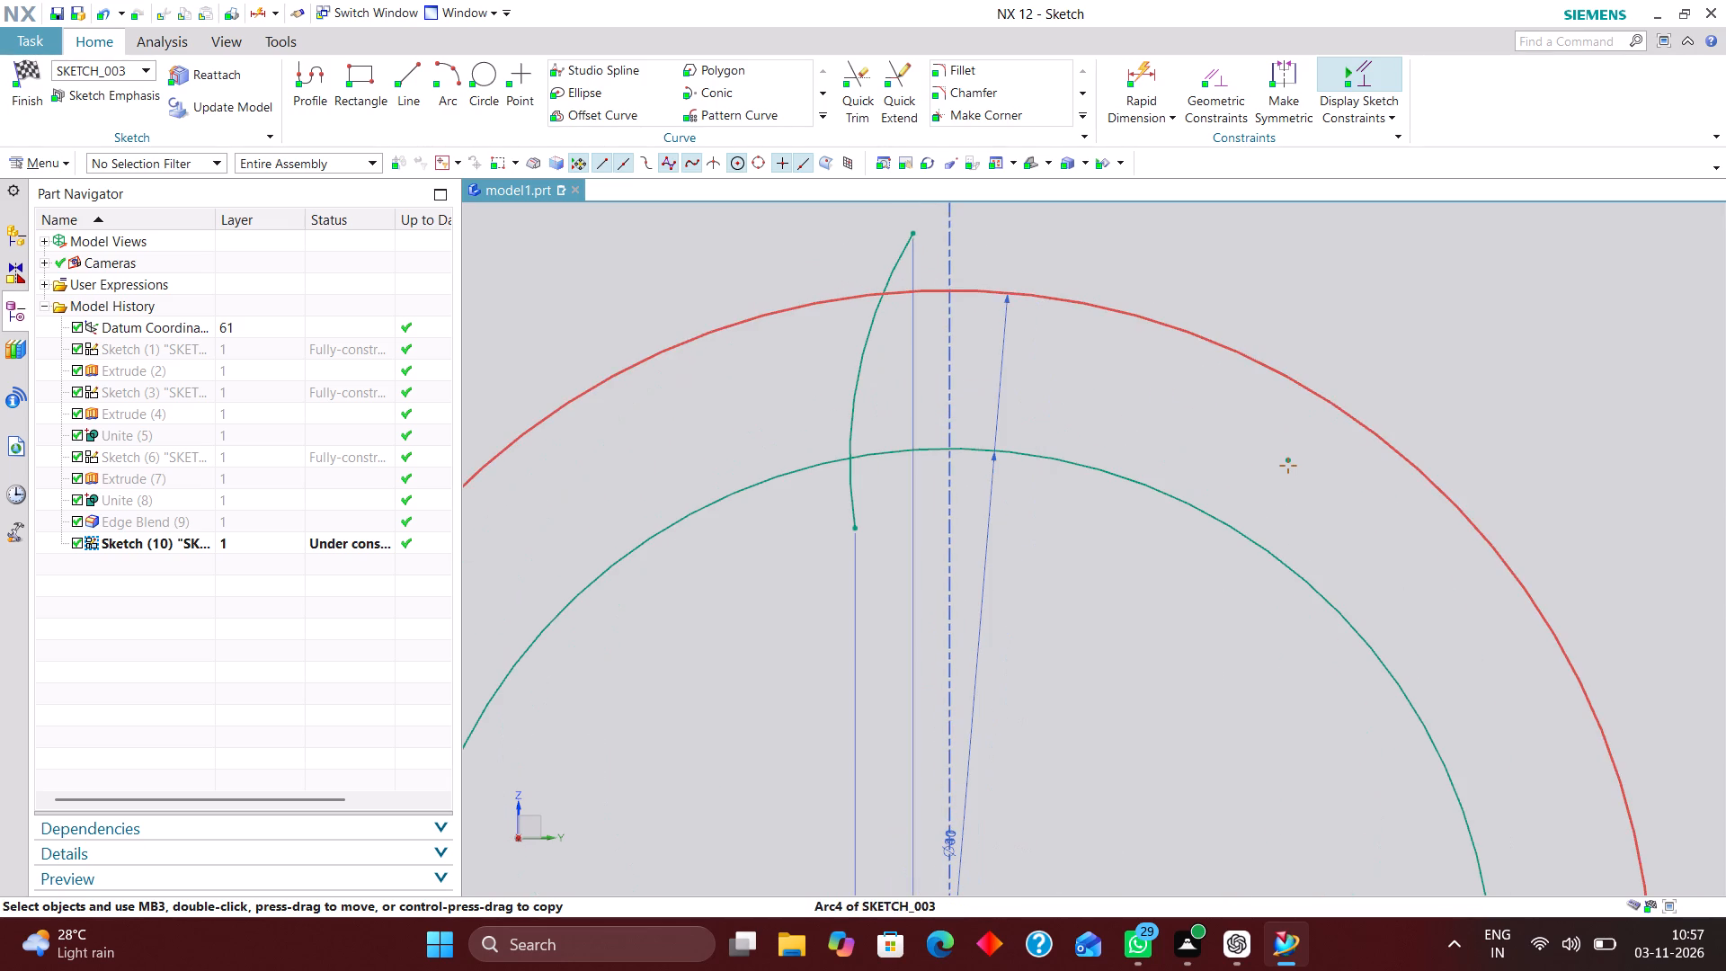
scroll(943, 294, down, 1)
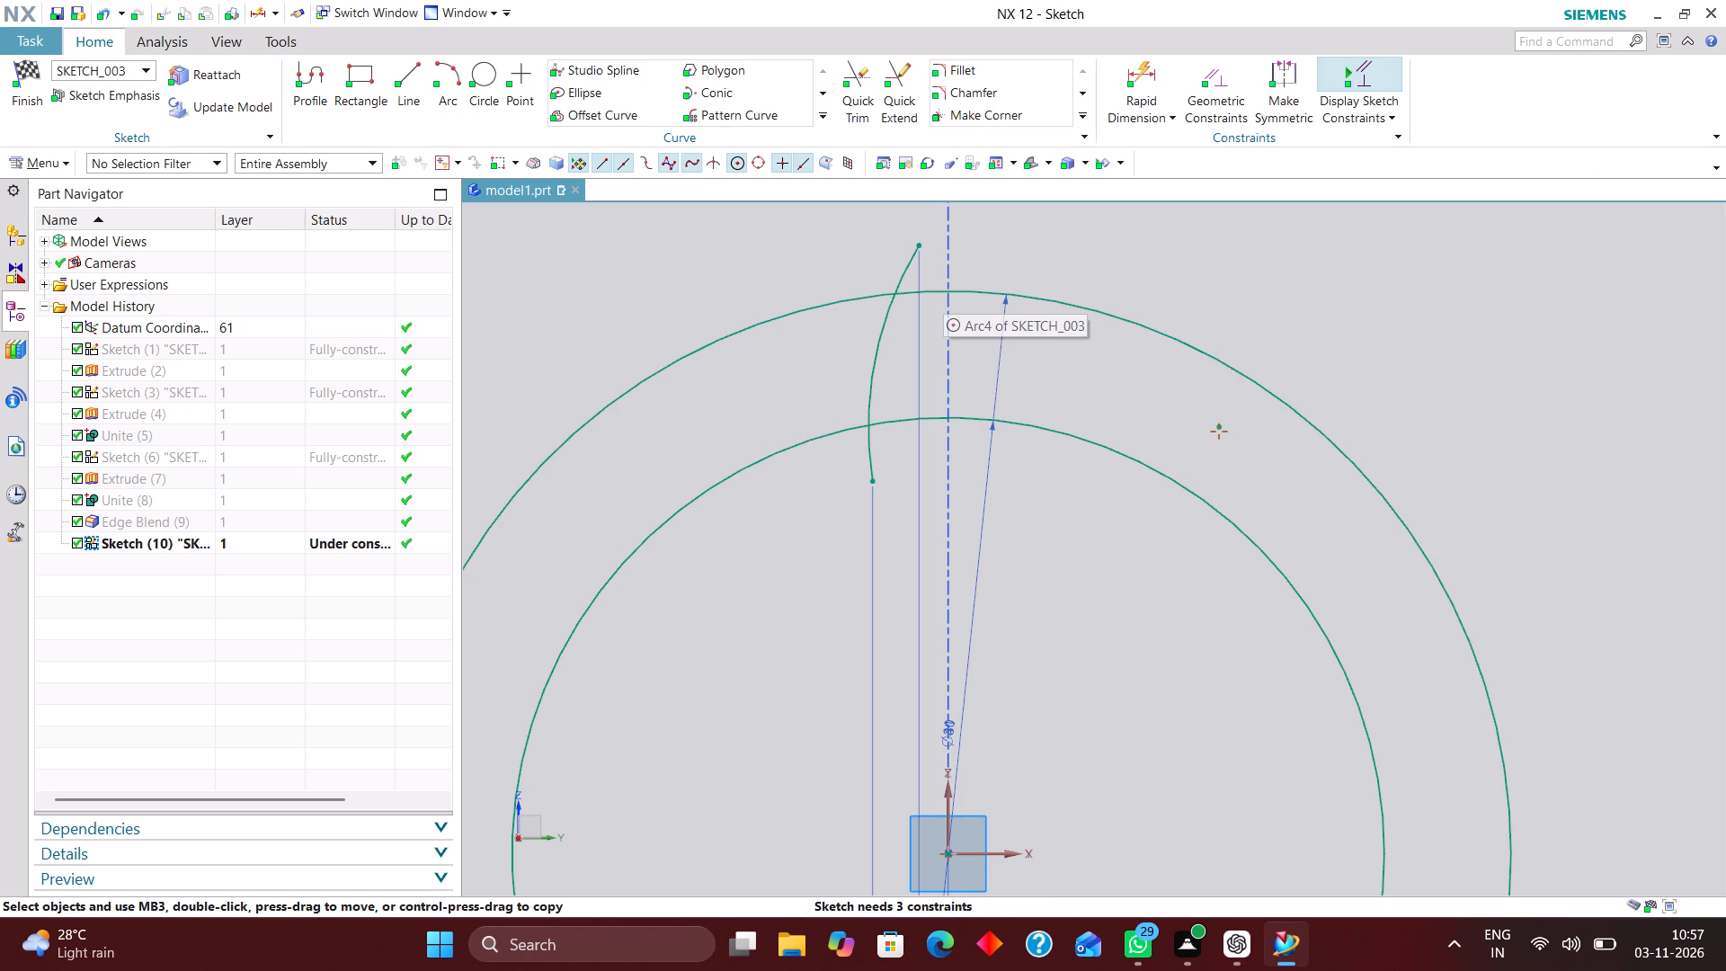
scroll(938, 334, down, 2)
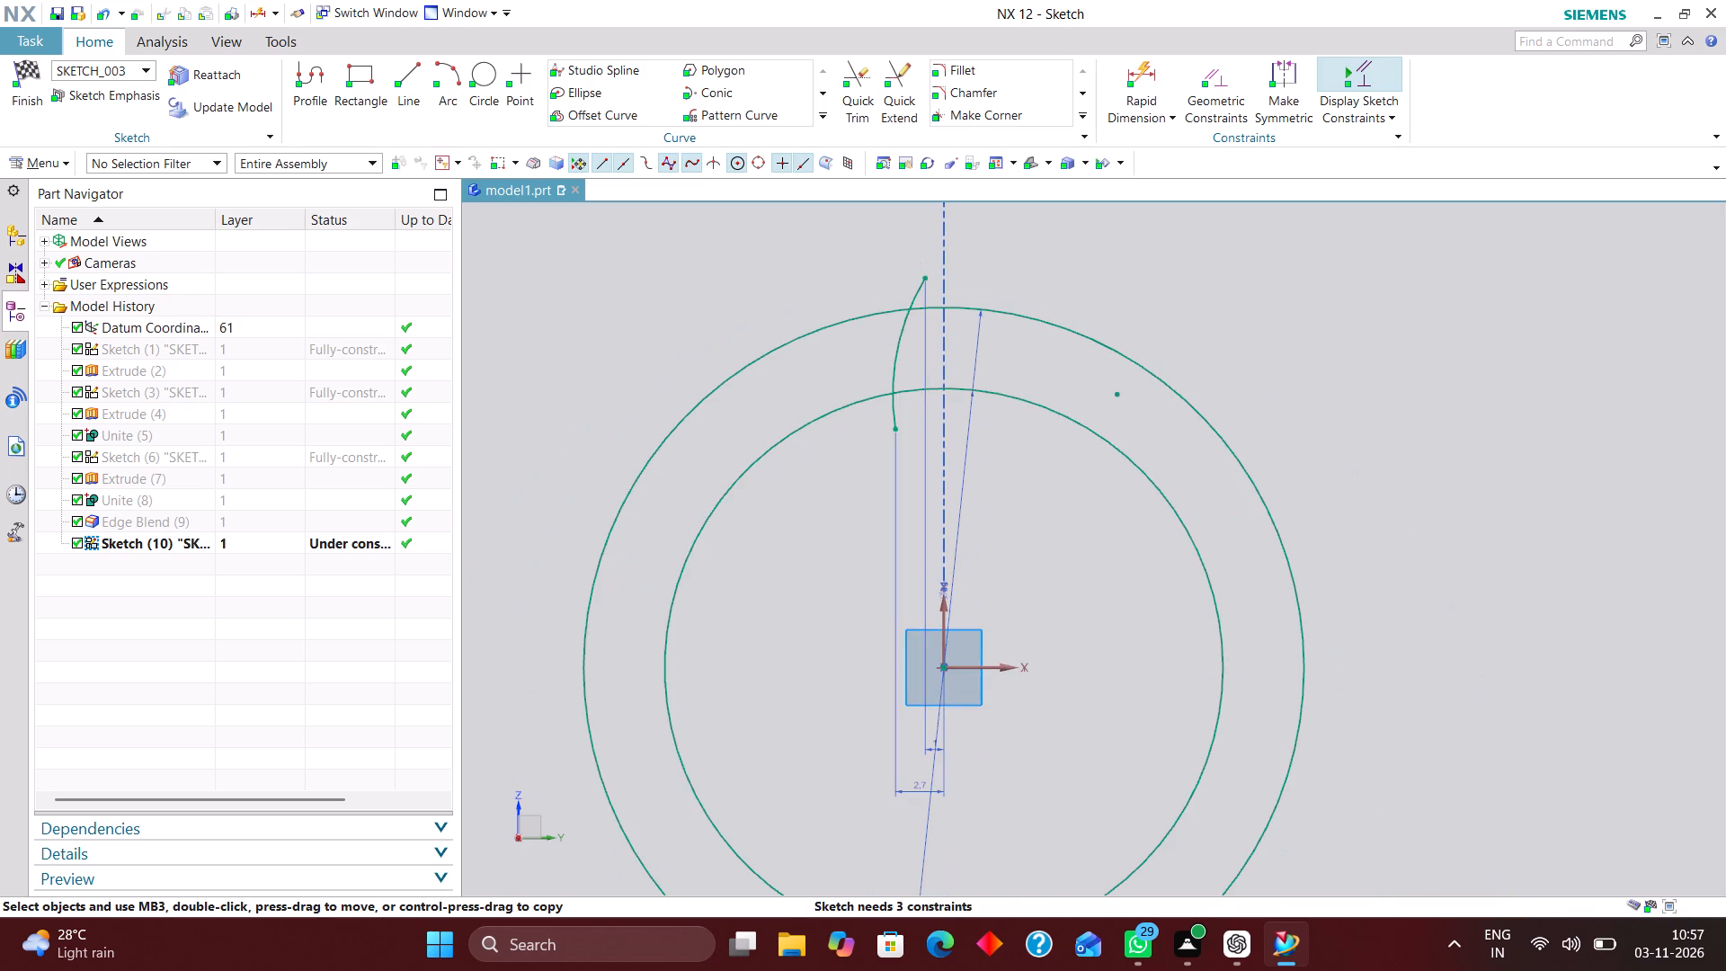
scroll(956, 771, up, 2)
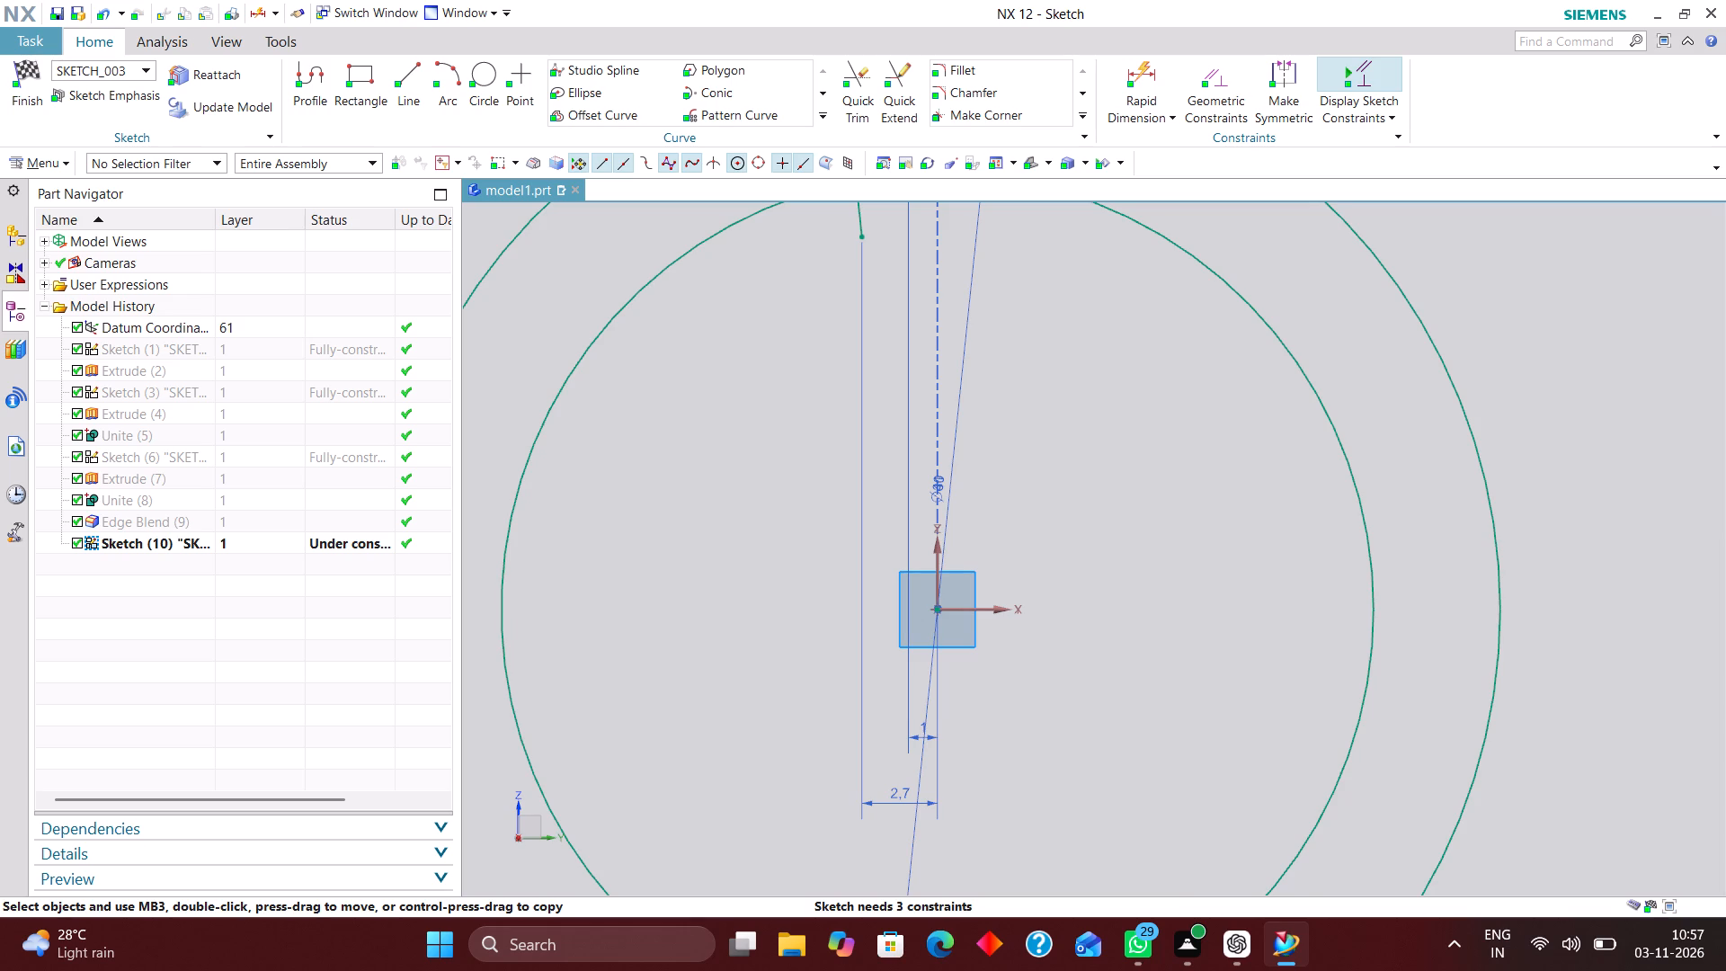
scroll(943, 766, down, 2)
scroll(912, 466, up, 1)
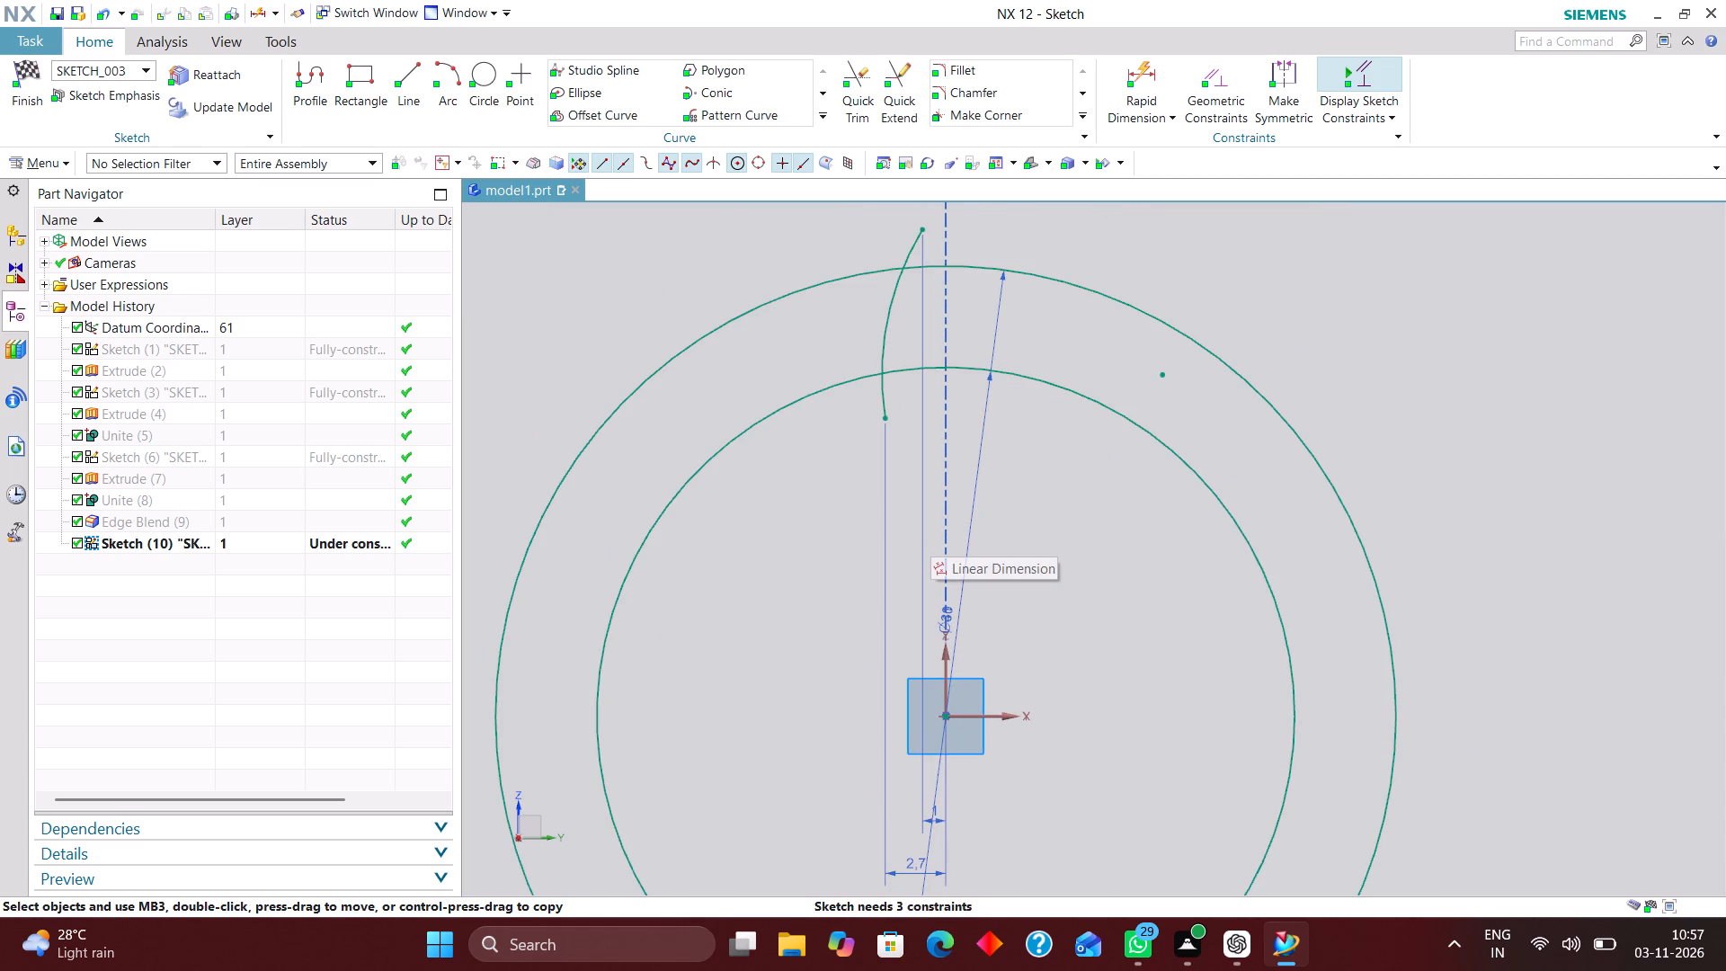
double_click(934, 815)
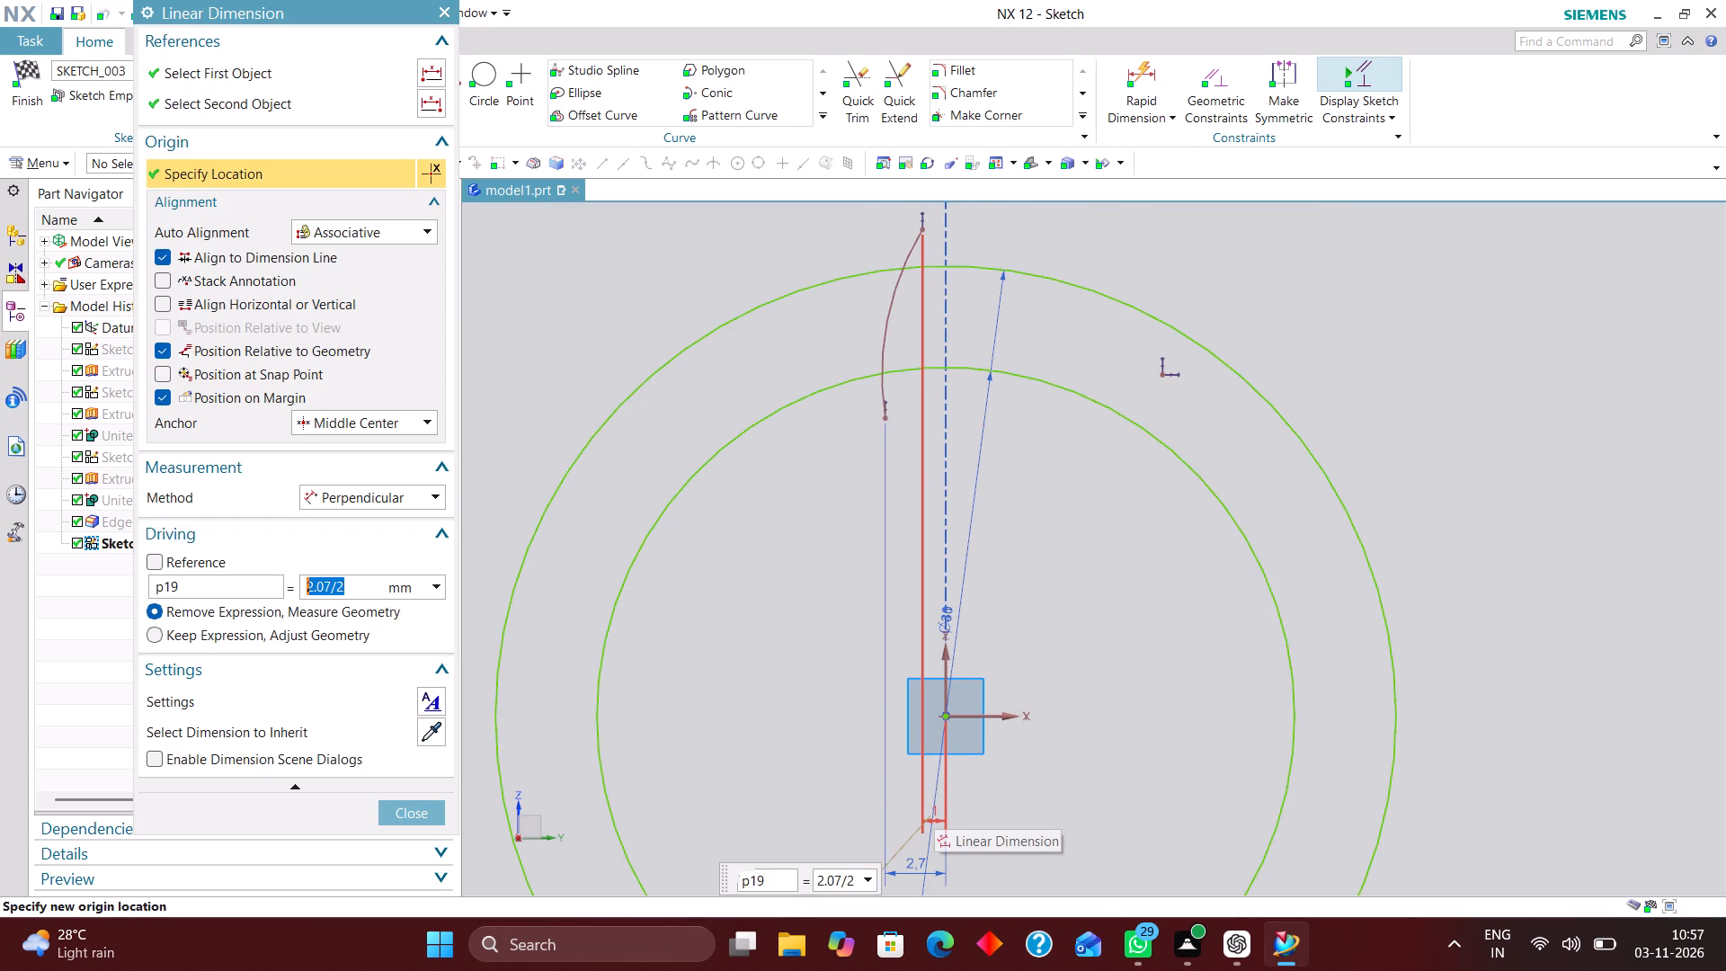
text(0.5)
key(Return)
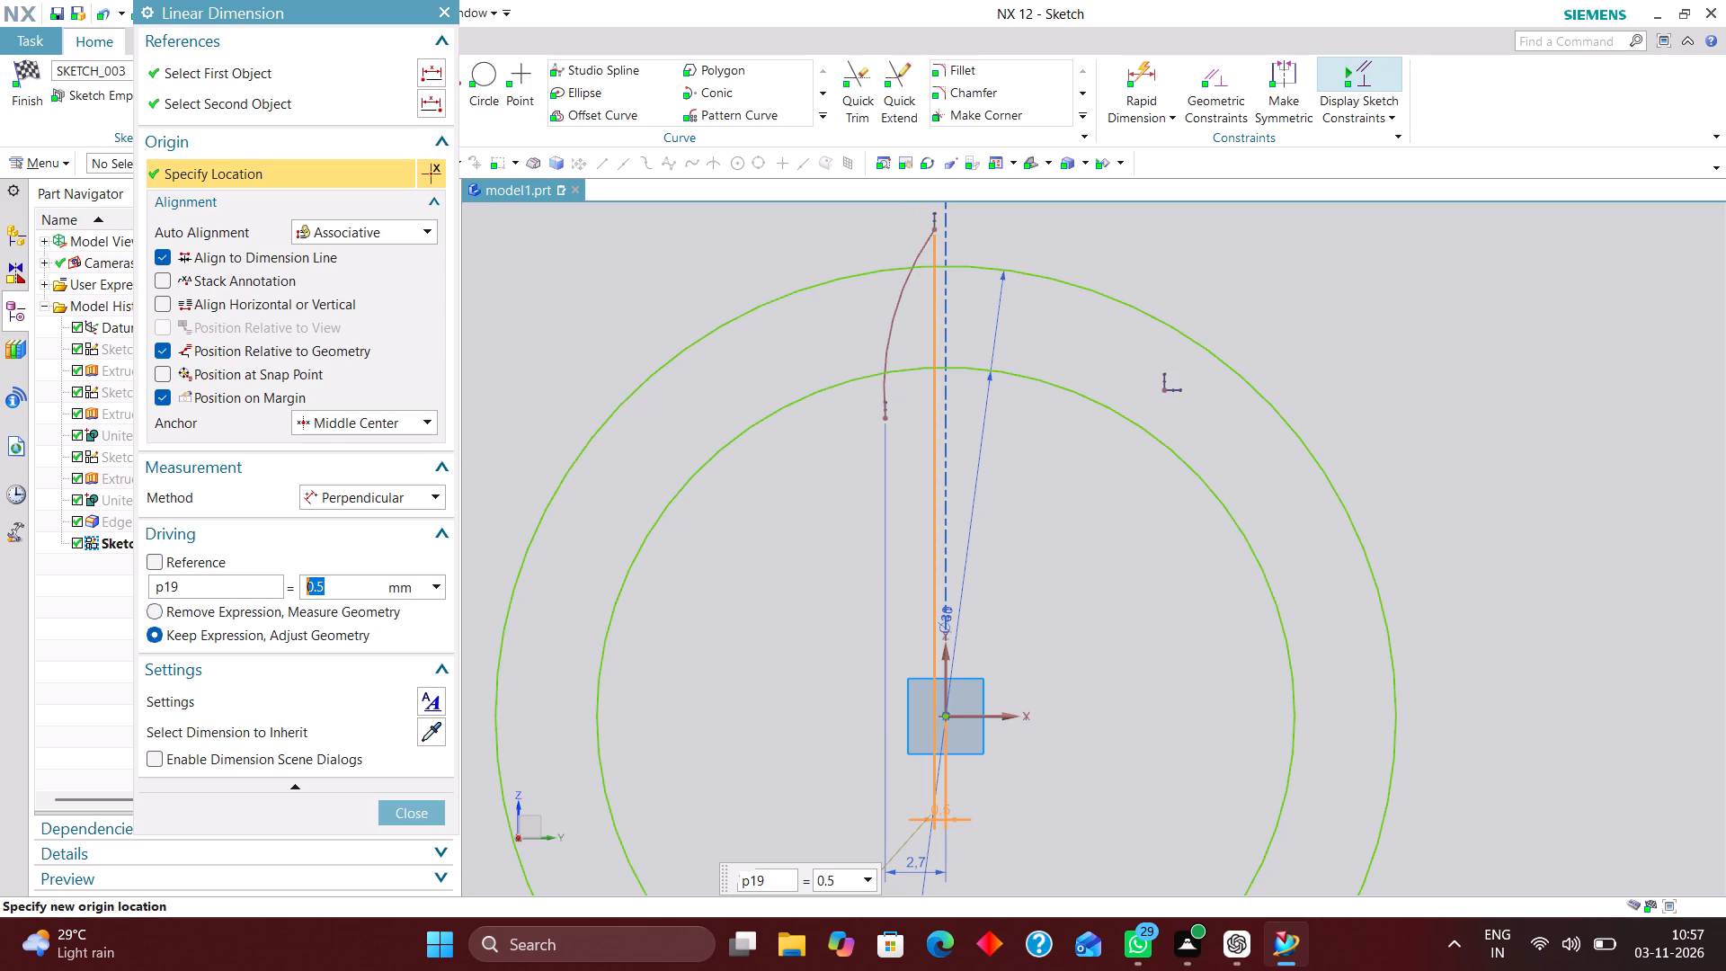
click(423, 813)
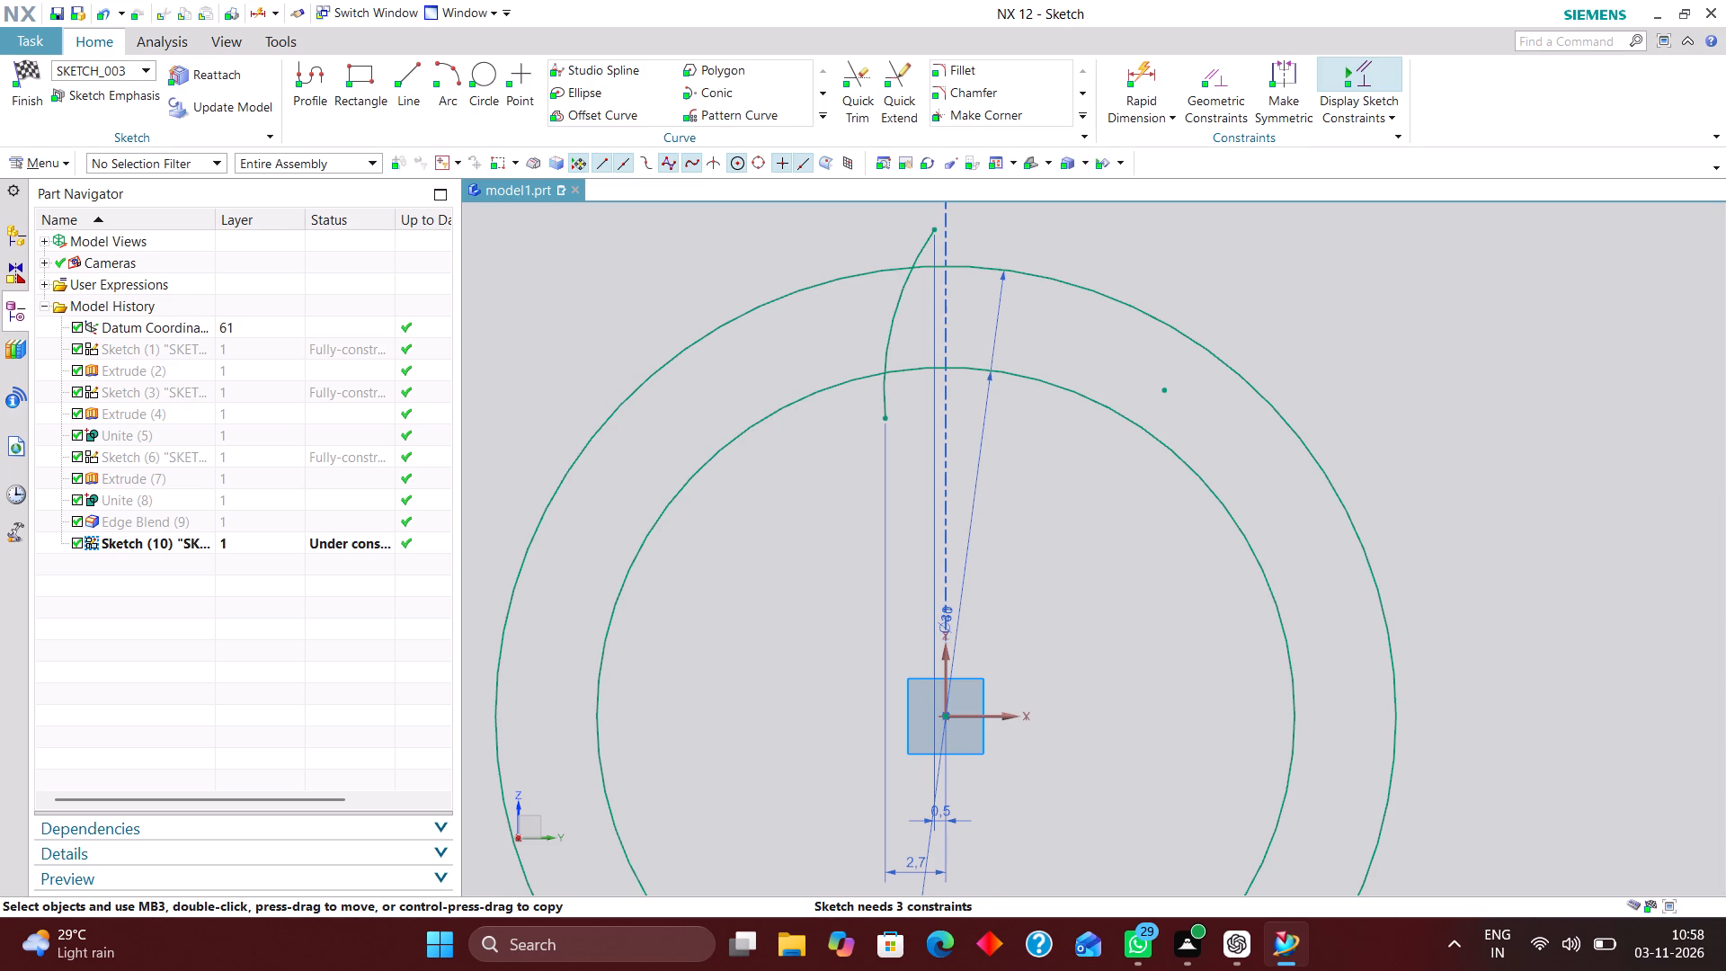
Mirror the flank arc about the sketch's vertical axis to form the opposite tooth flank.
scroll(887, 599, down, 2)
scroll(926, 496, up, 3)
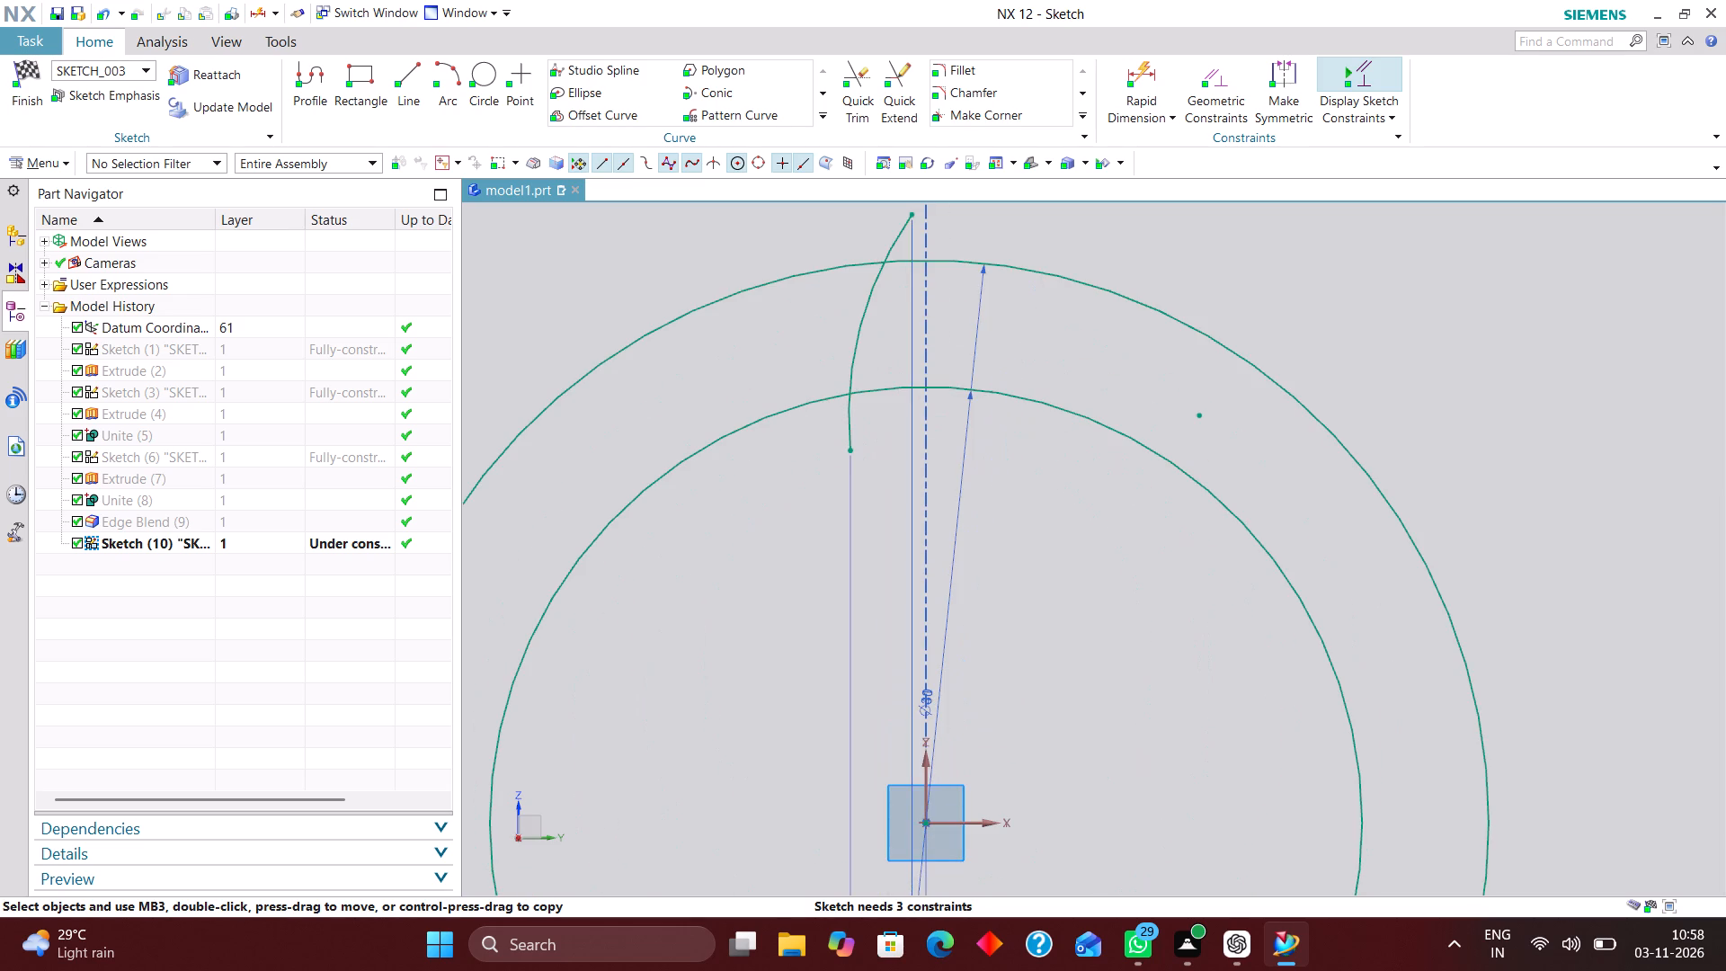
scroll(935, 450, down, 2)
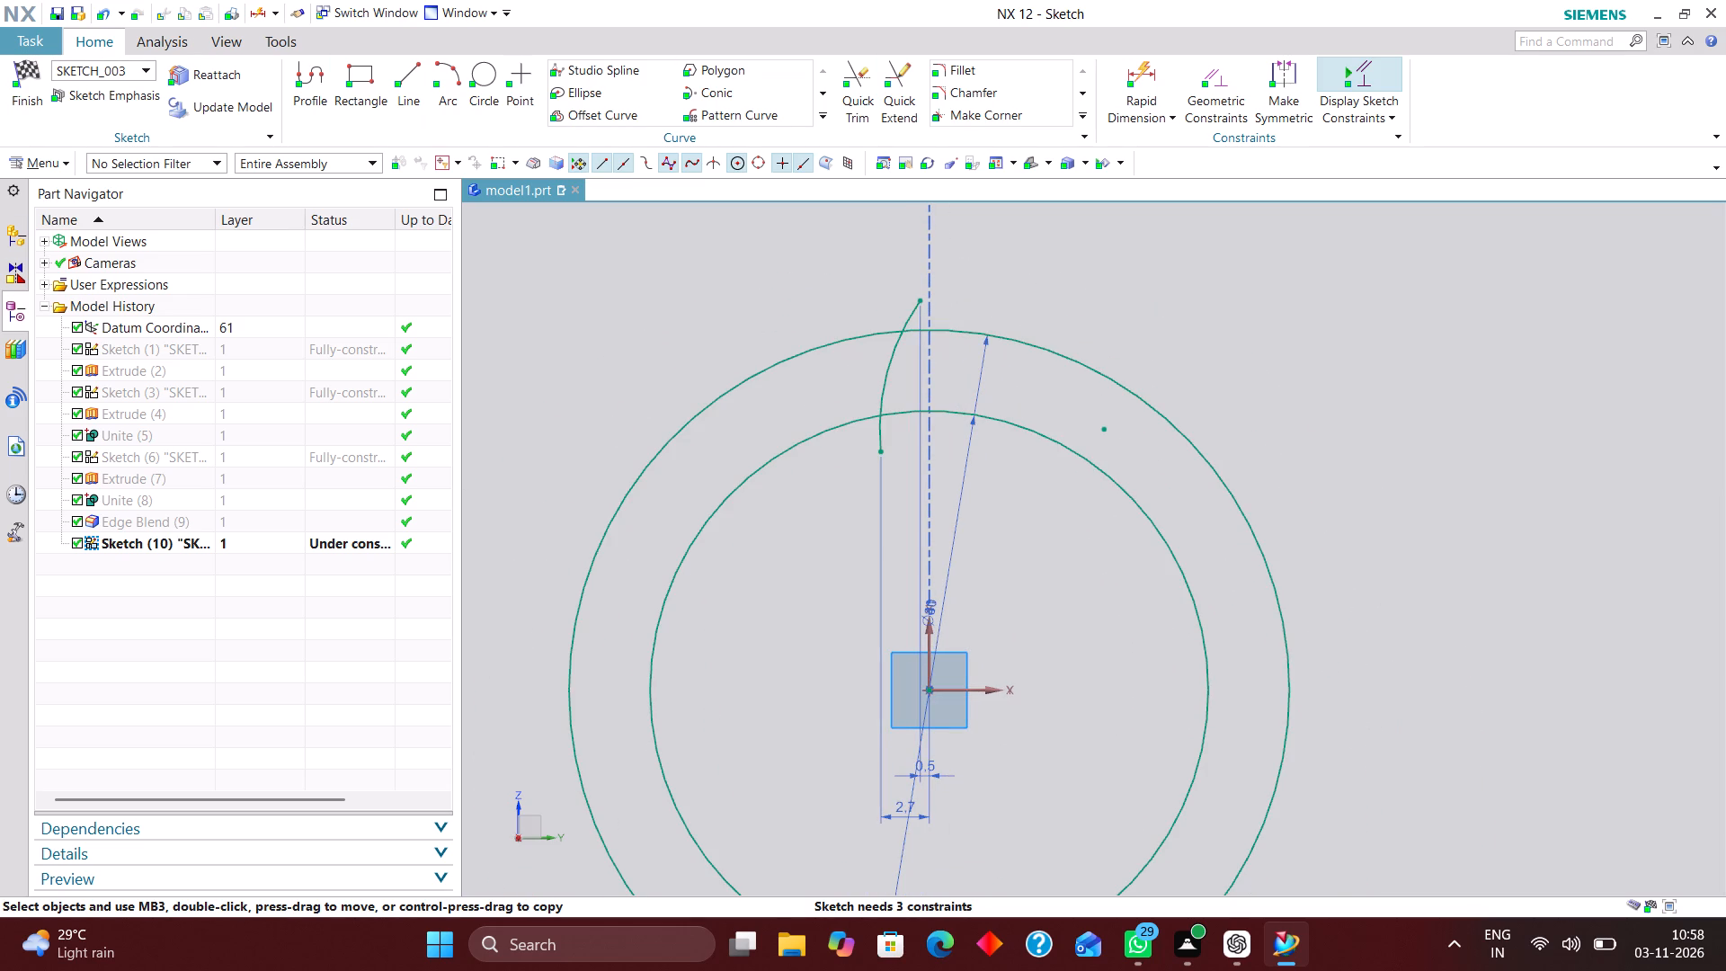
click(826, 118)
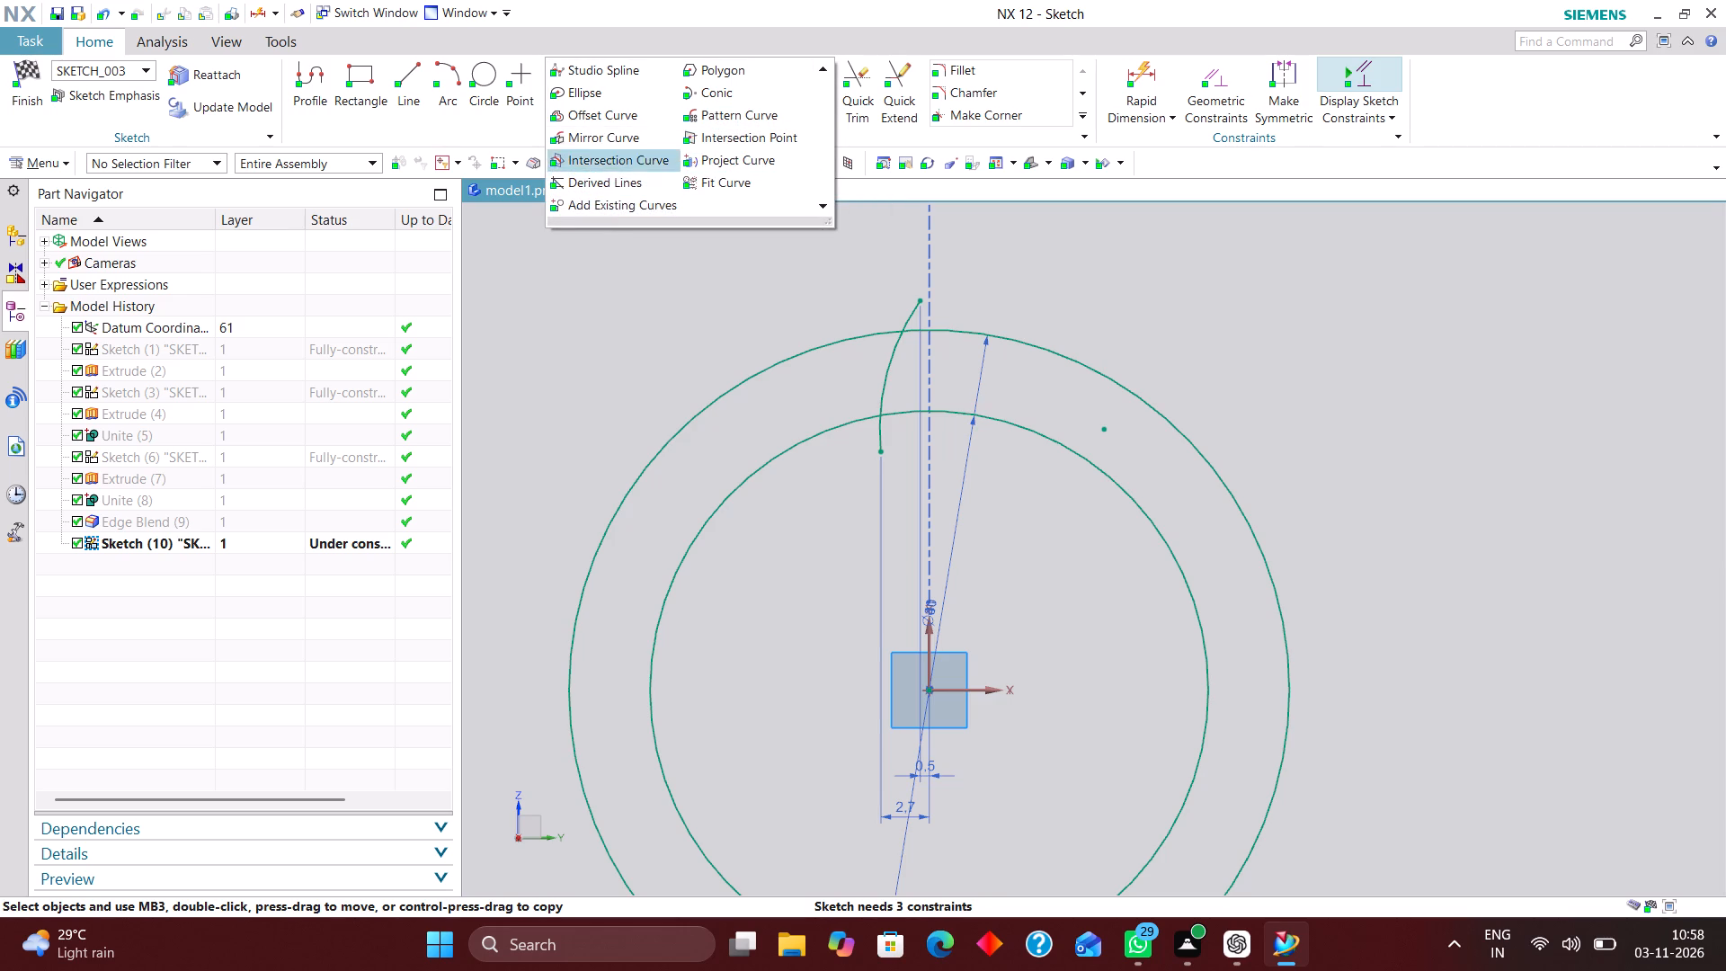
click(622, 142)
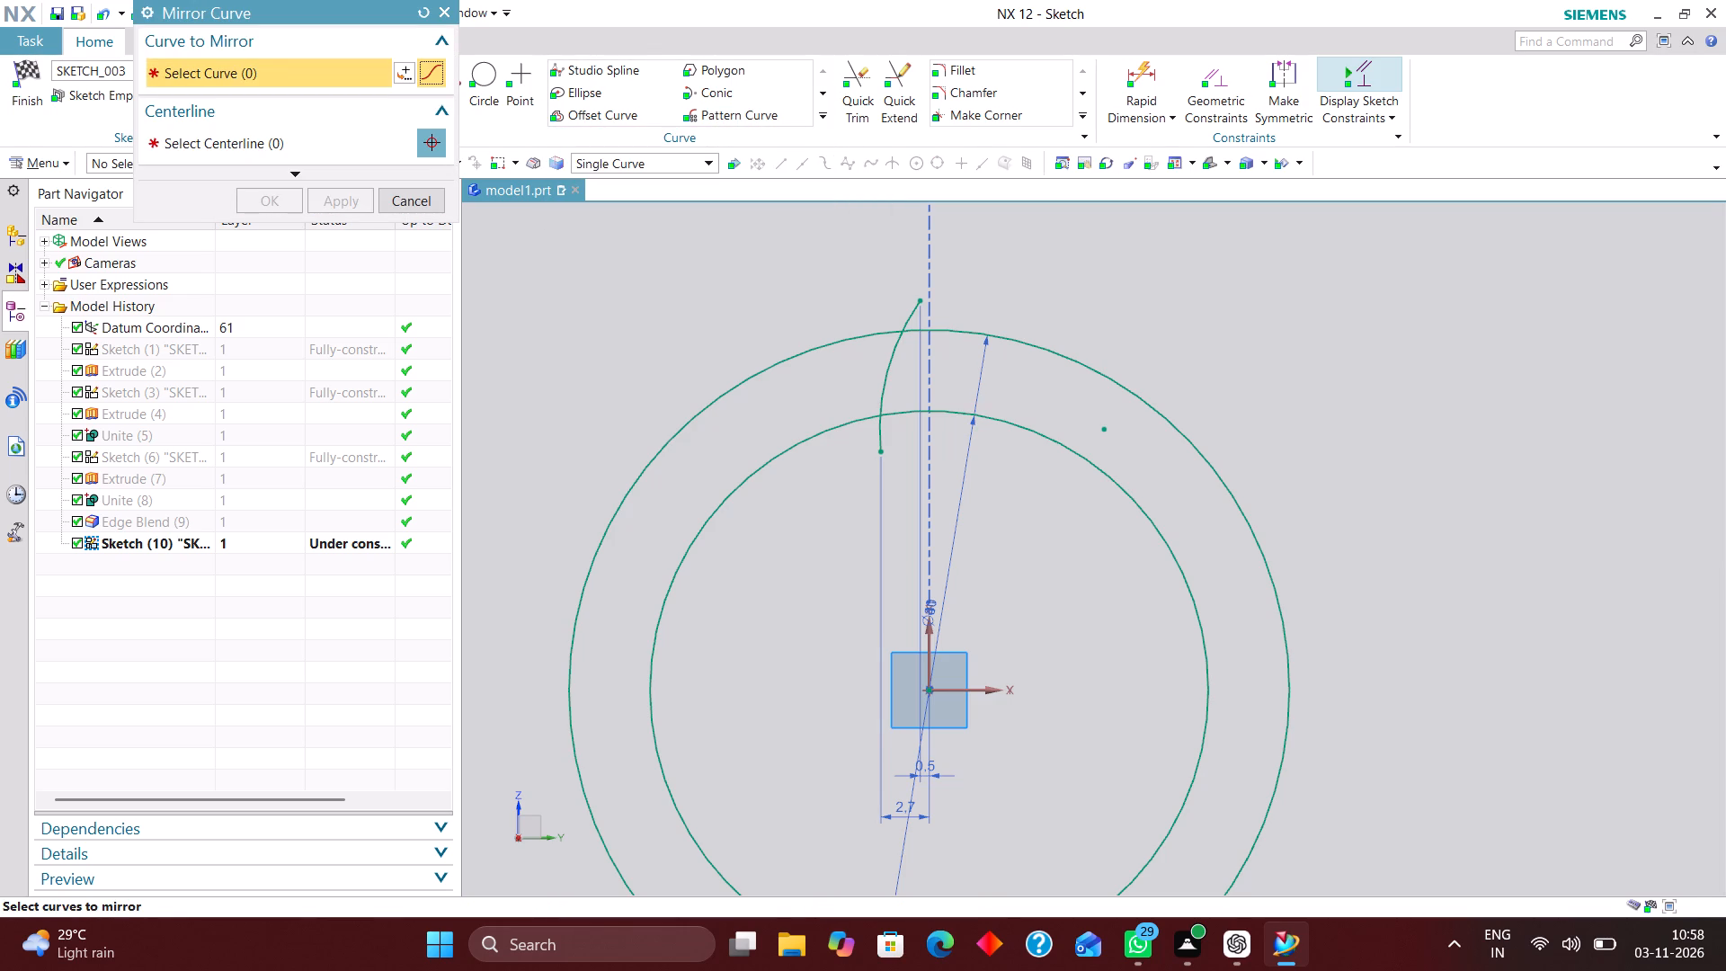
click(877, 394)
click(335, 149)
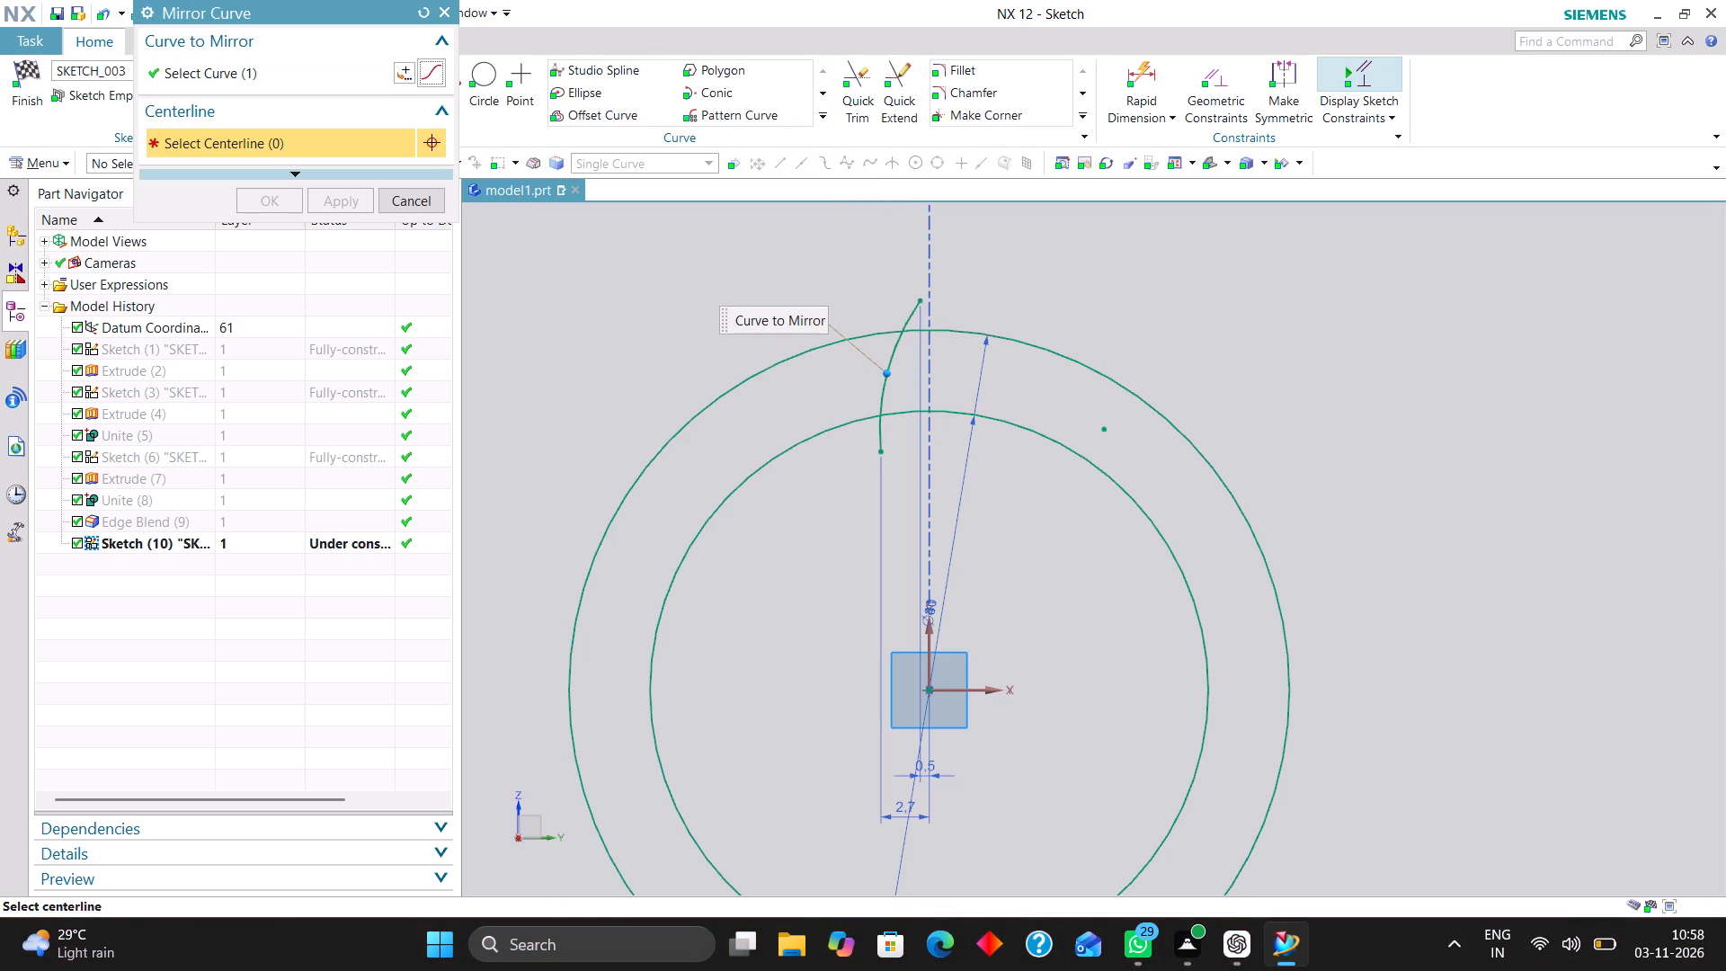
click(929, 651)
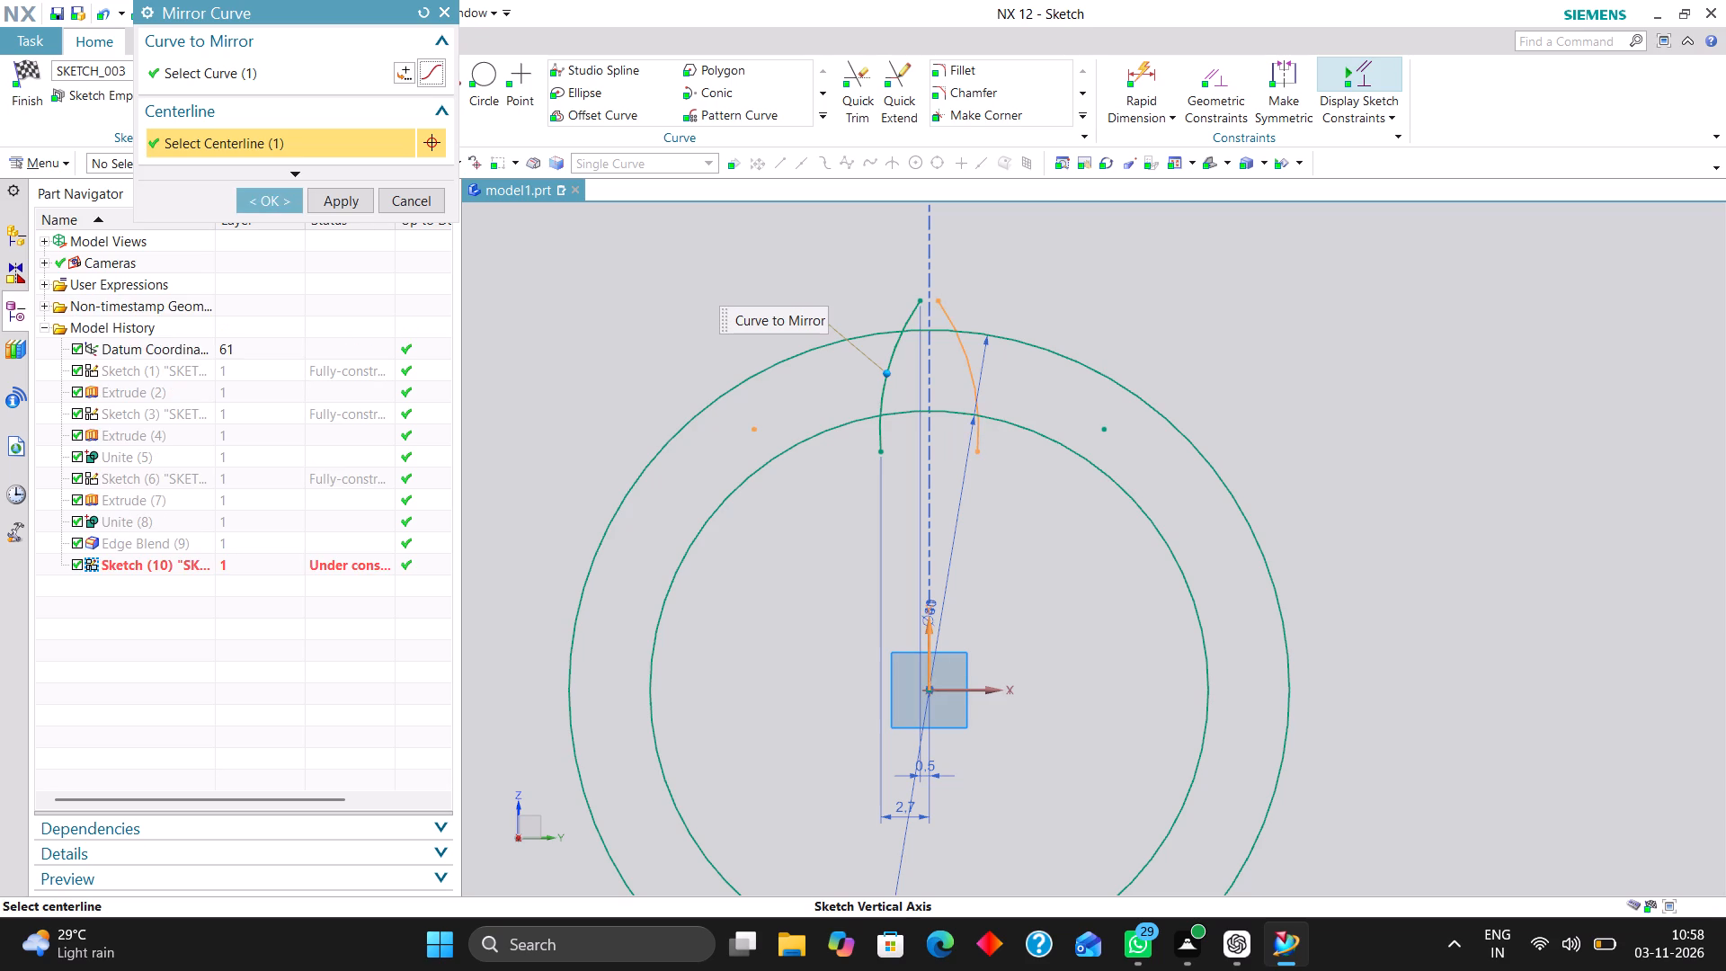
click(280, 202)
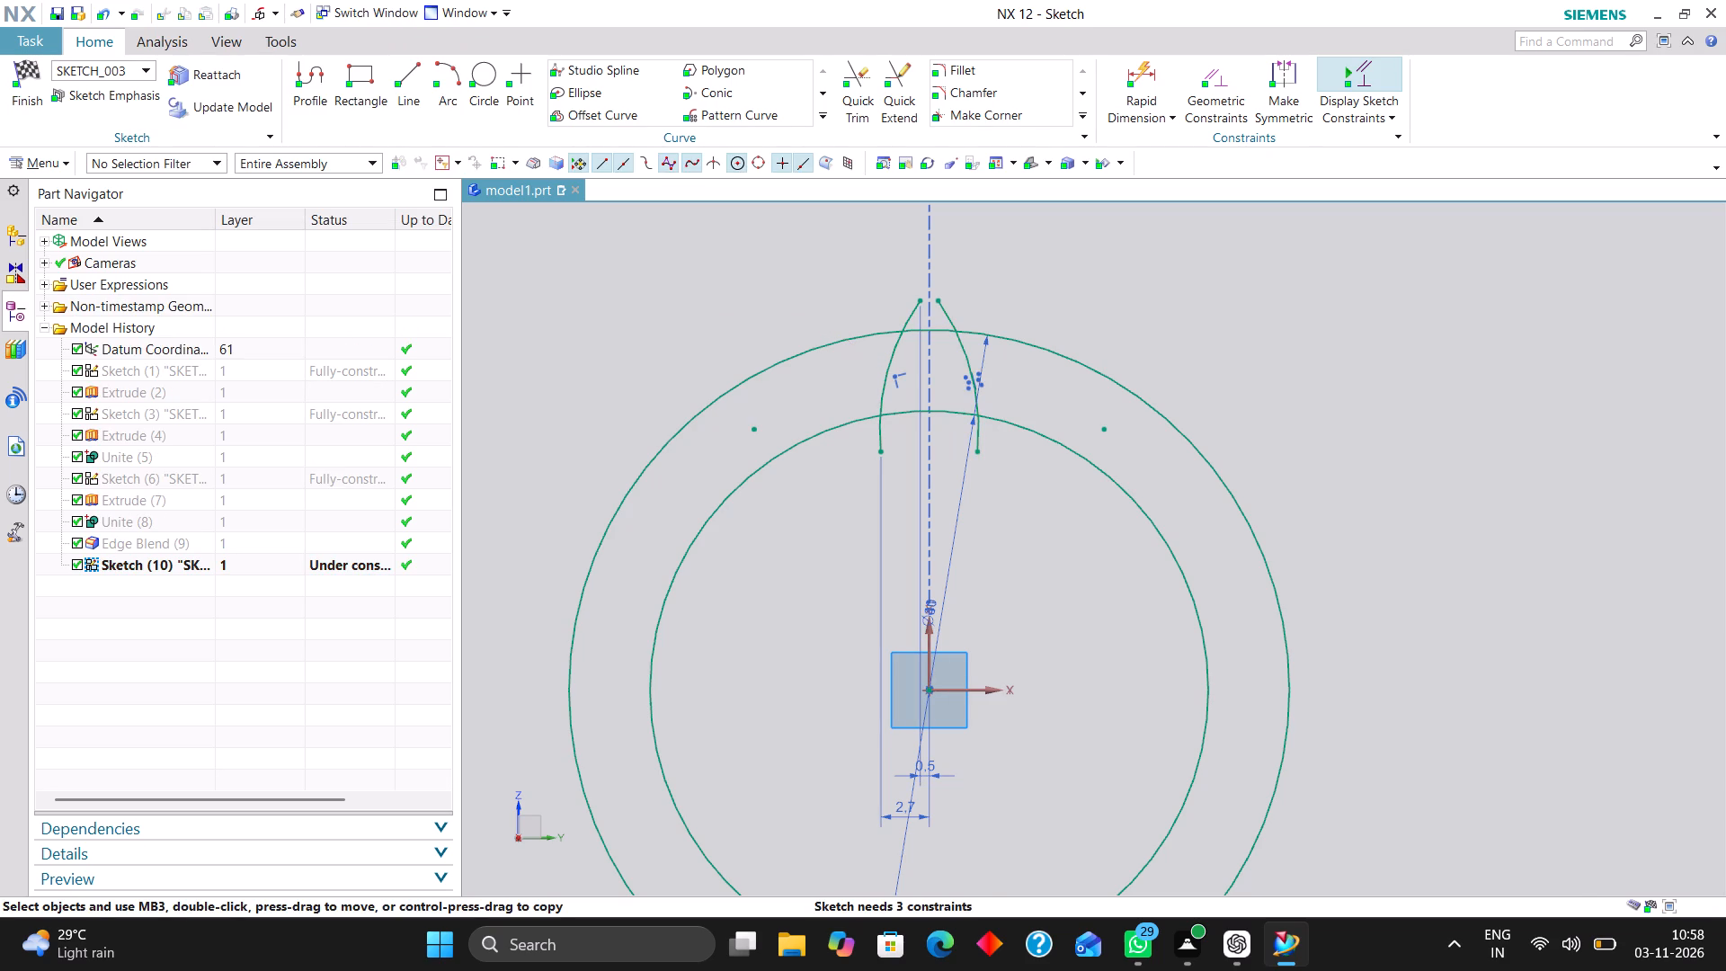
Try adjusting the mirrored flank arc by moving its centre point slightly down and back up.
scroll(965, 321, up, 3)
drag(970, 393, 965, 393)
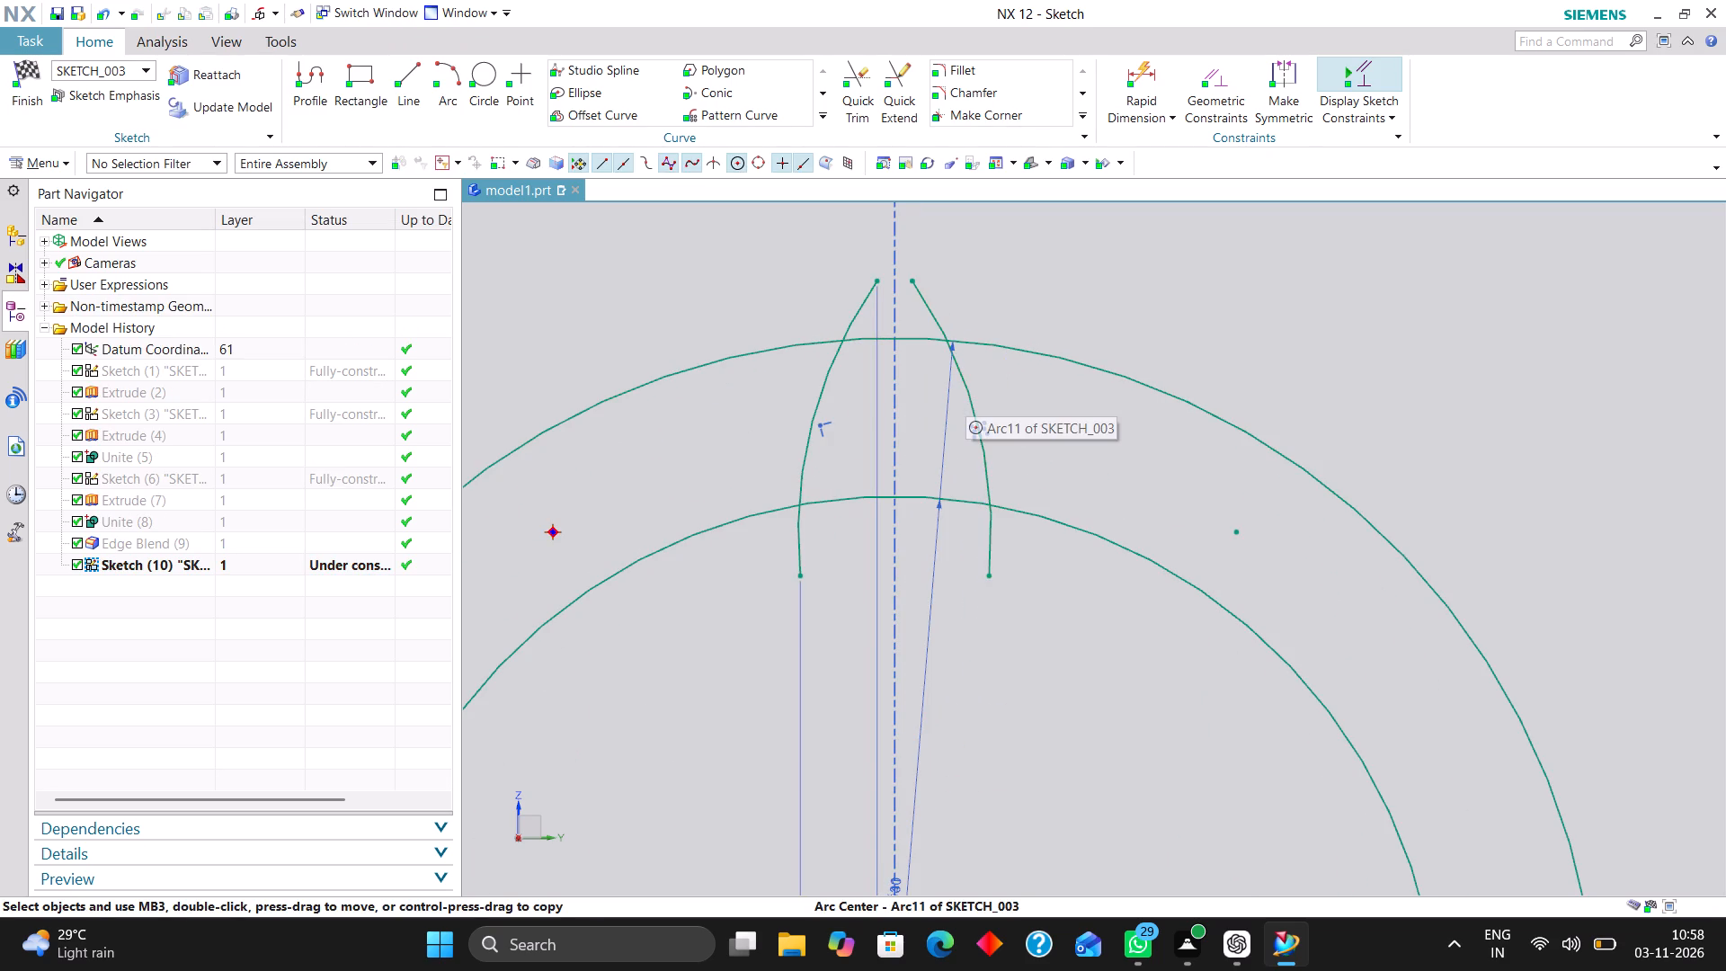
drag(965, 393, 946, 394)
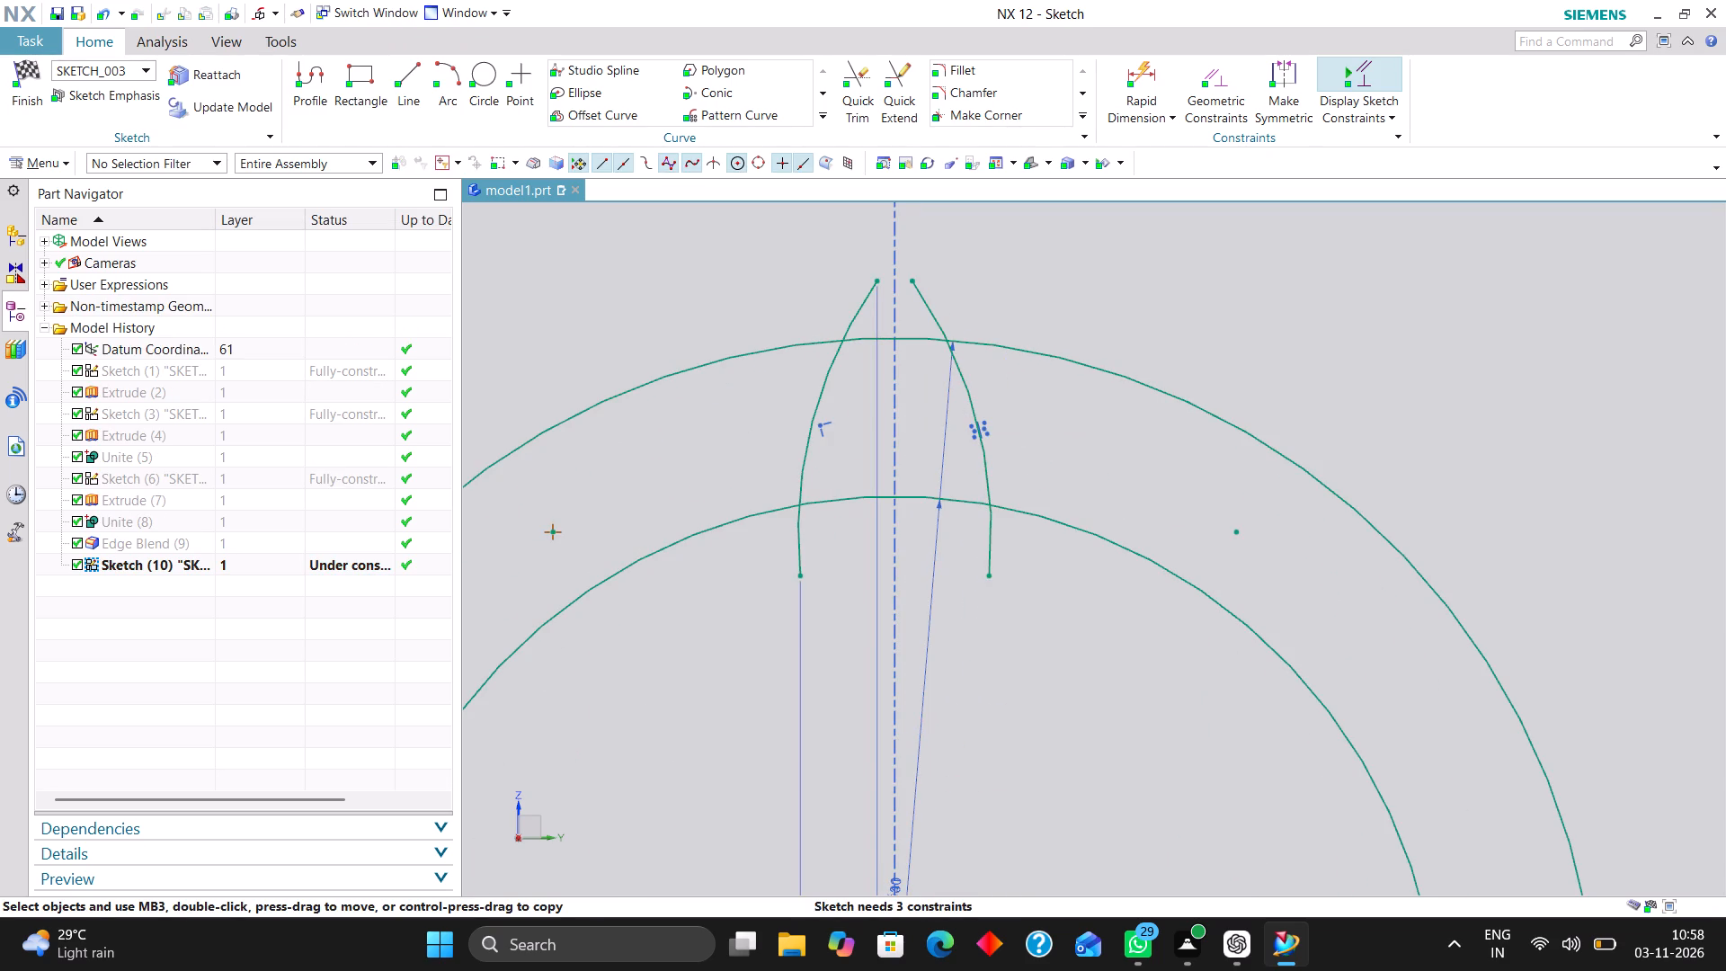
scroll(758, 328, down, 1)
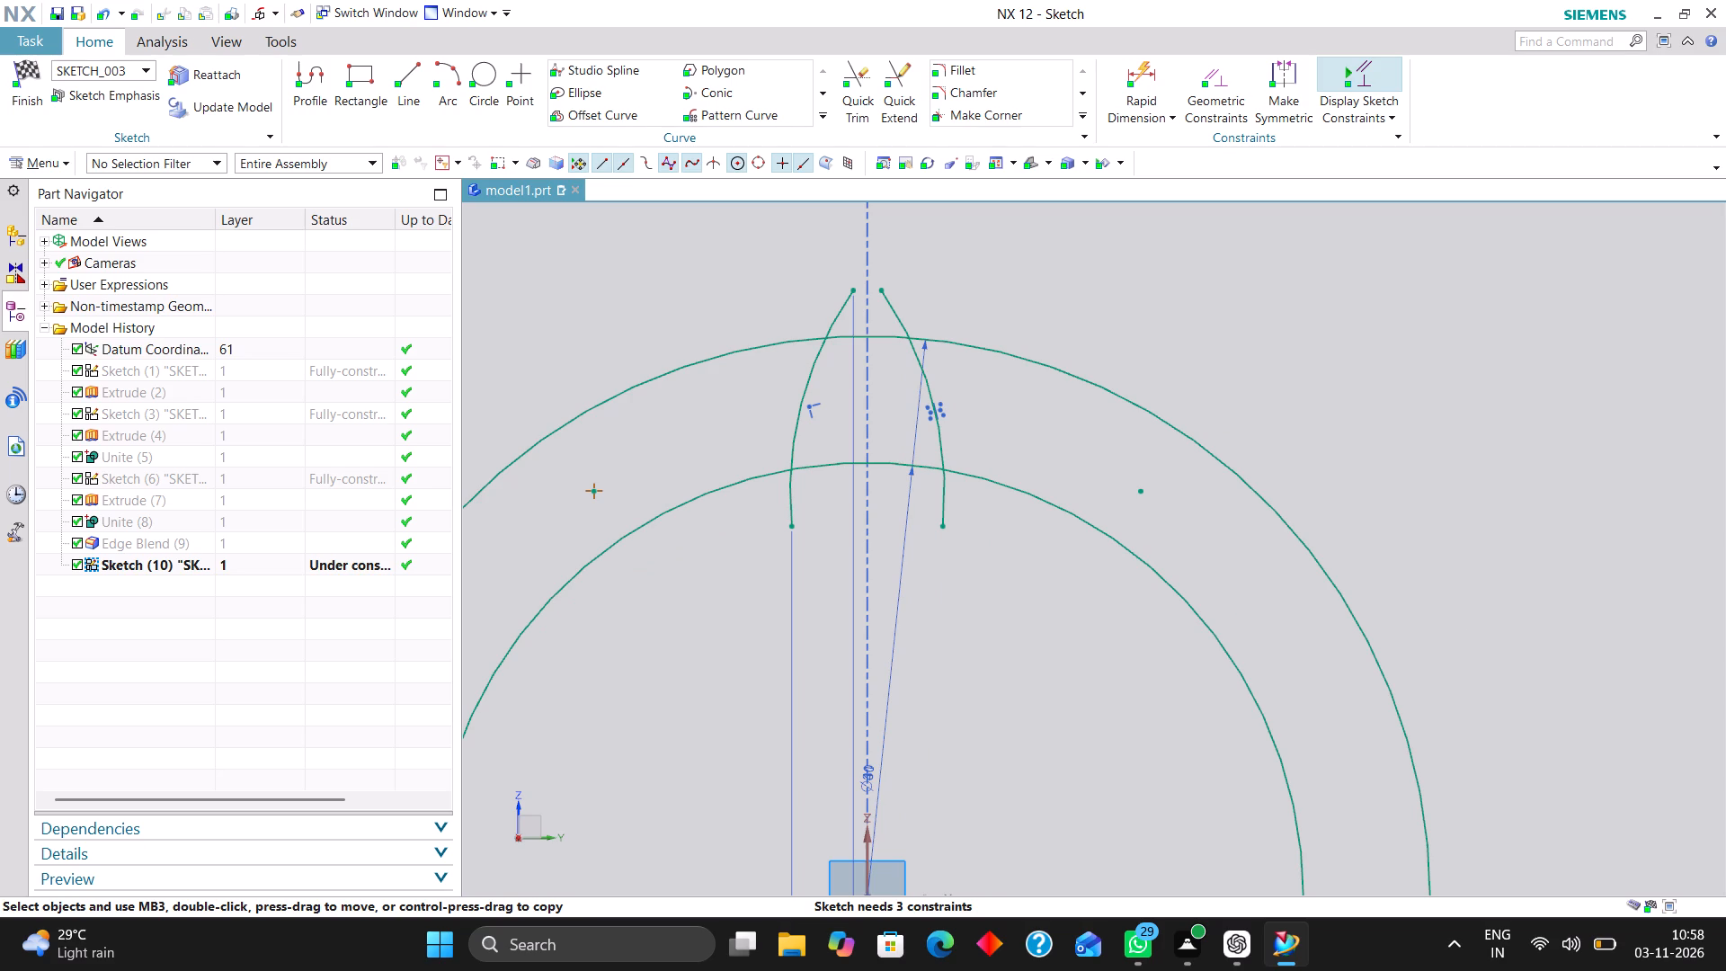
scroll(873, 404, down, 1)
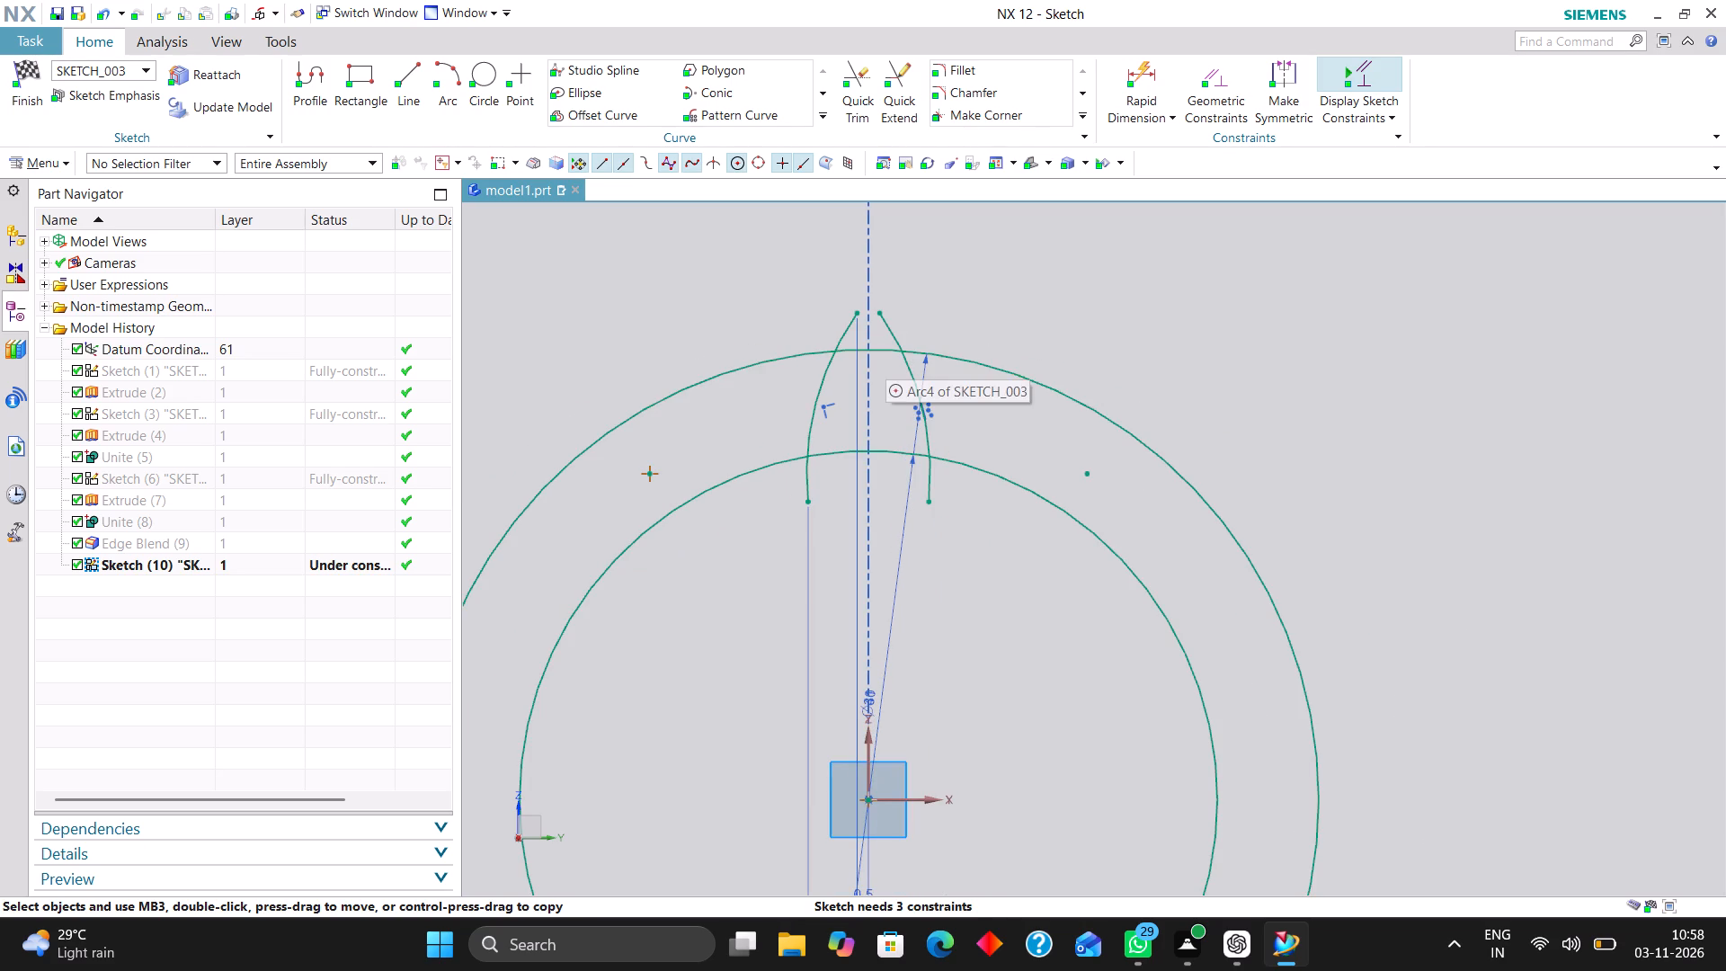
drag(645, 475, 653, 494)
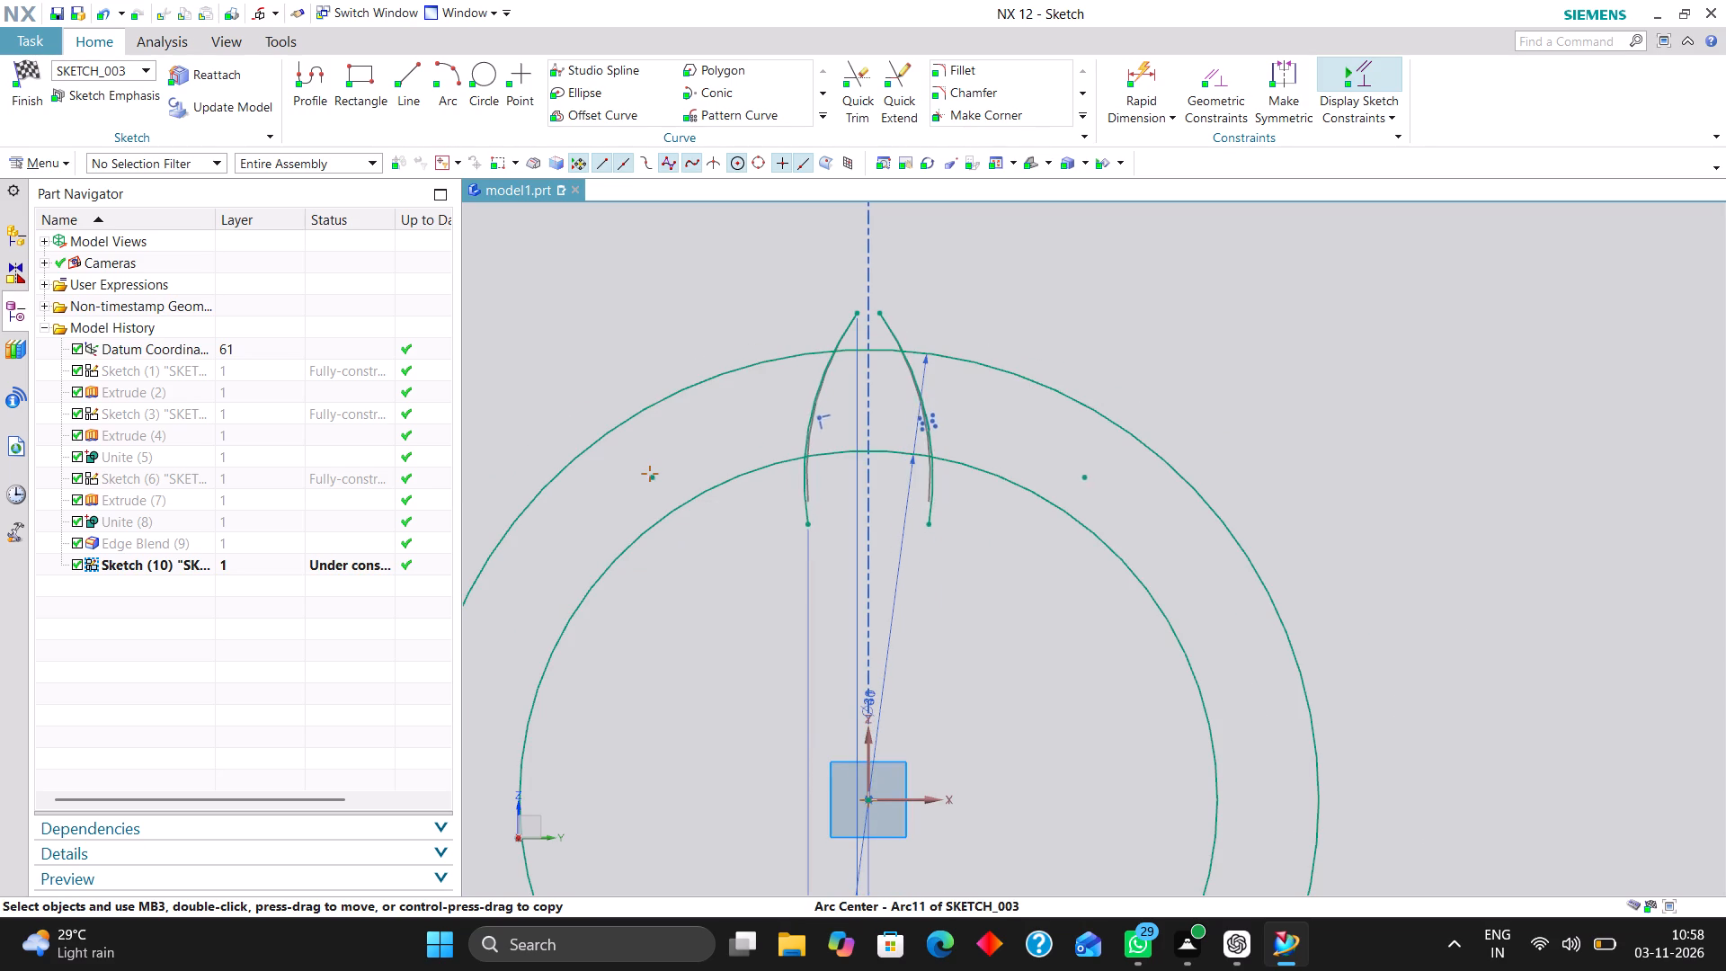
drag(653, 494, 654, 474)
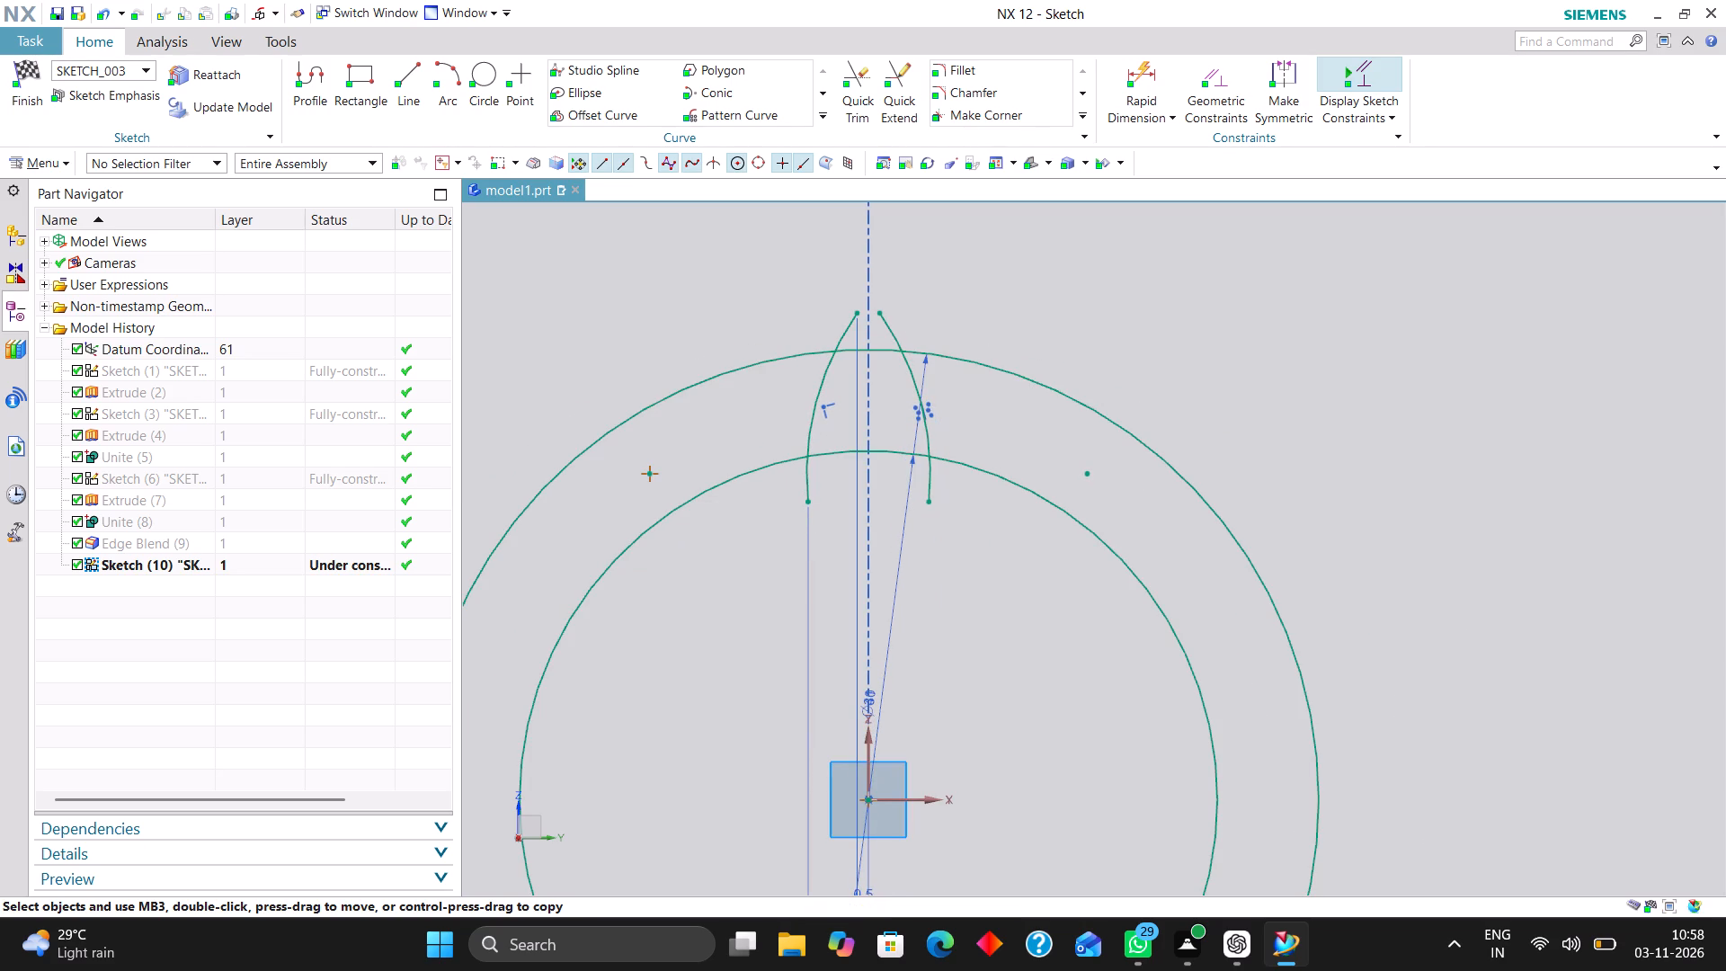
Move both flank arcs down by the original arc's centre until their upper ends sit just about on the outer circle.
drag(1090, 475, 1096, 504)
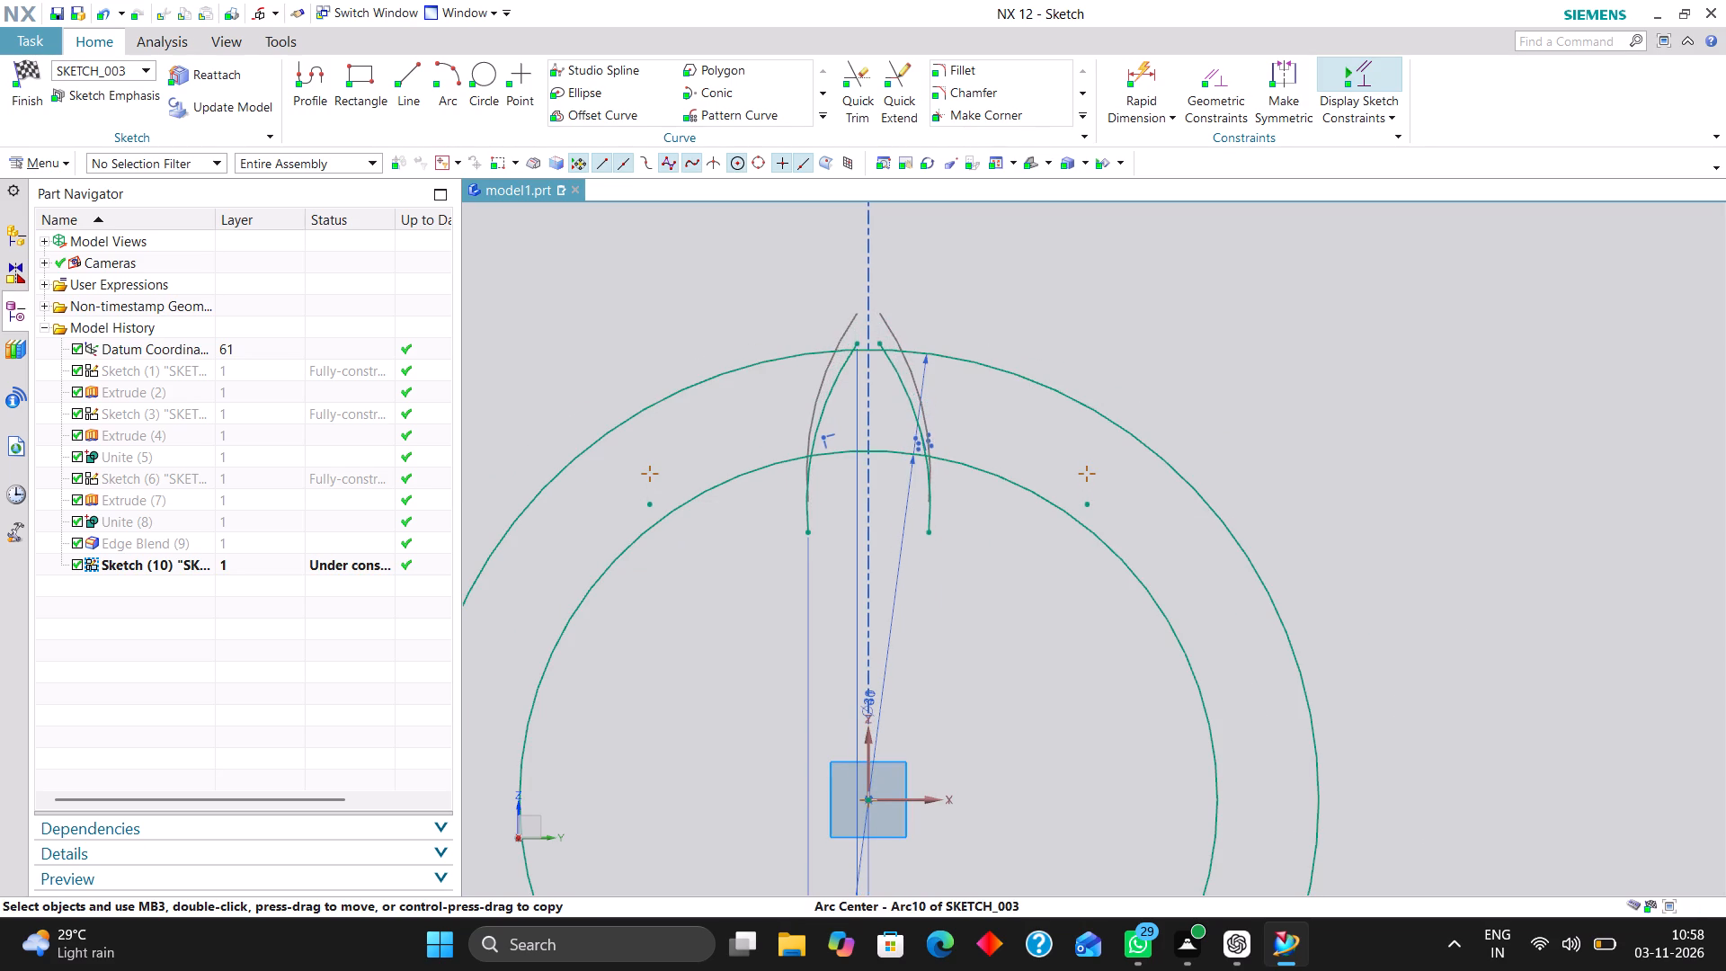
drag(1096, 504, 1100, 508)
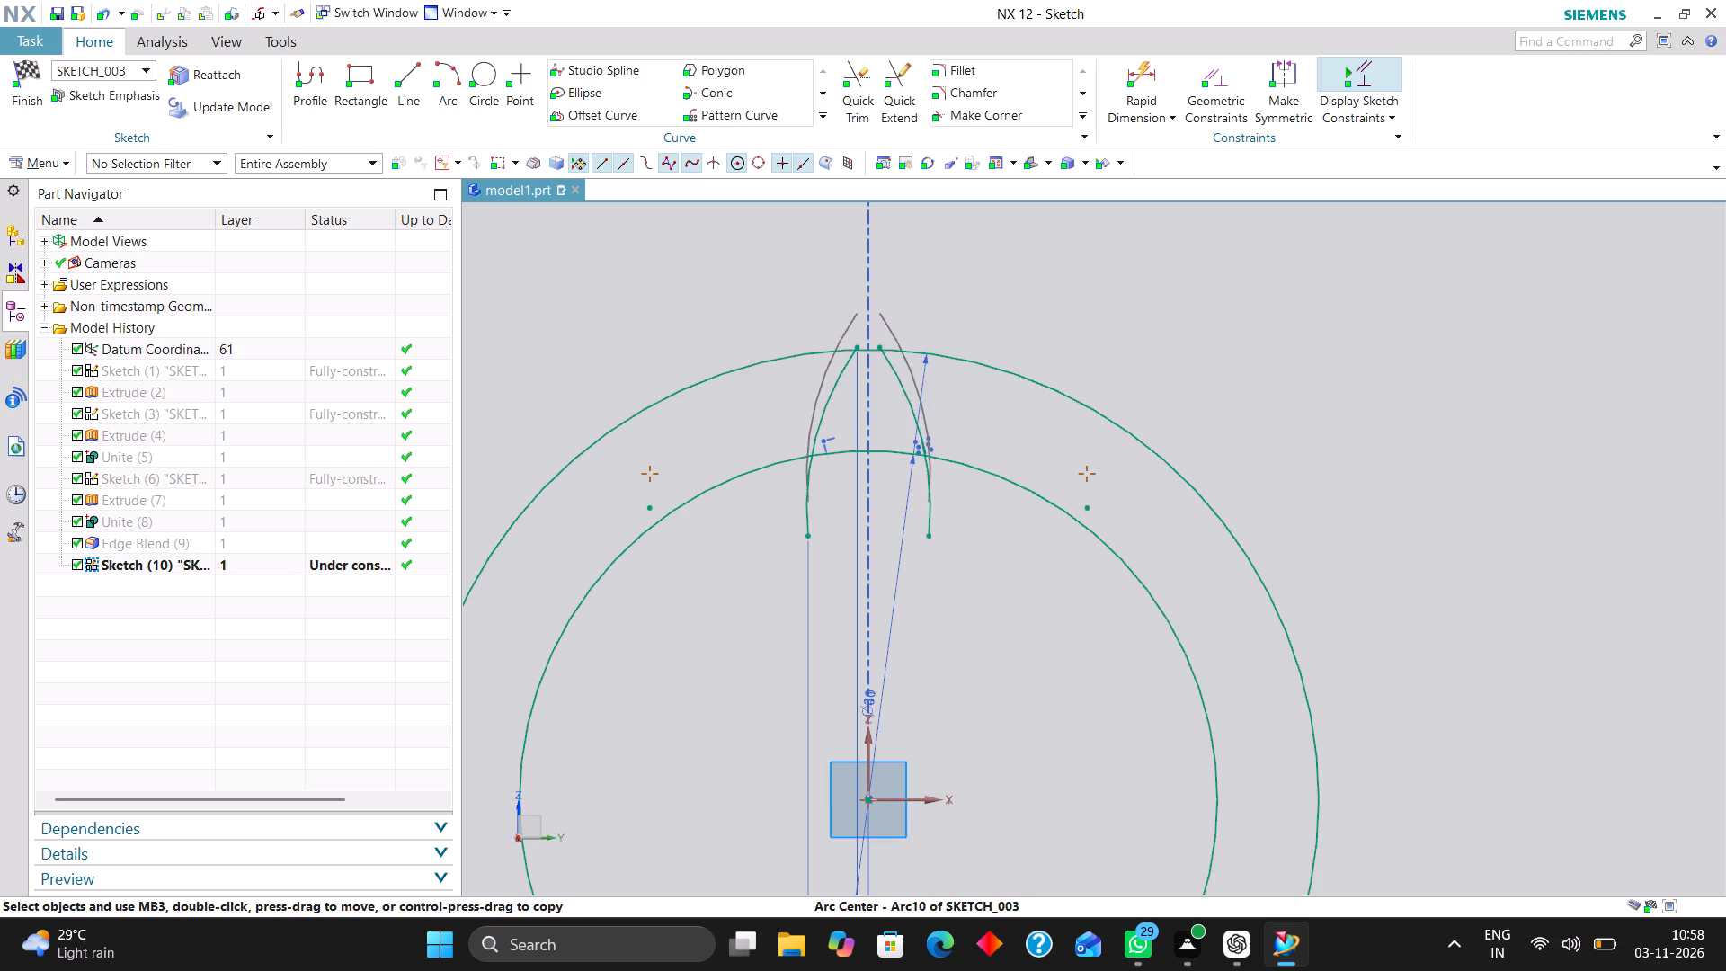
drag(1100, 508, 1102, 510)
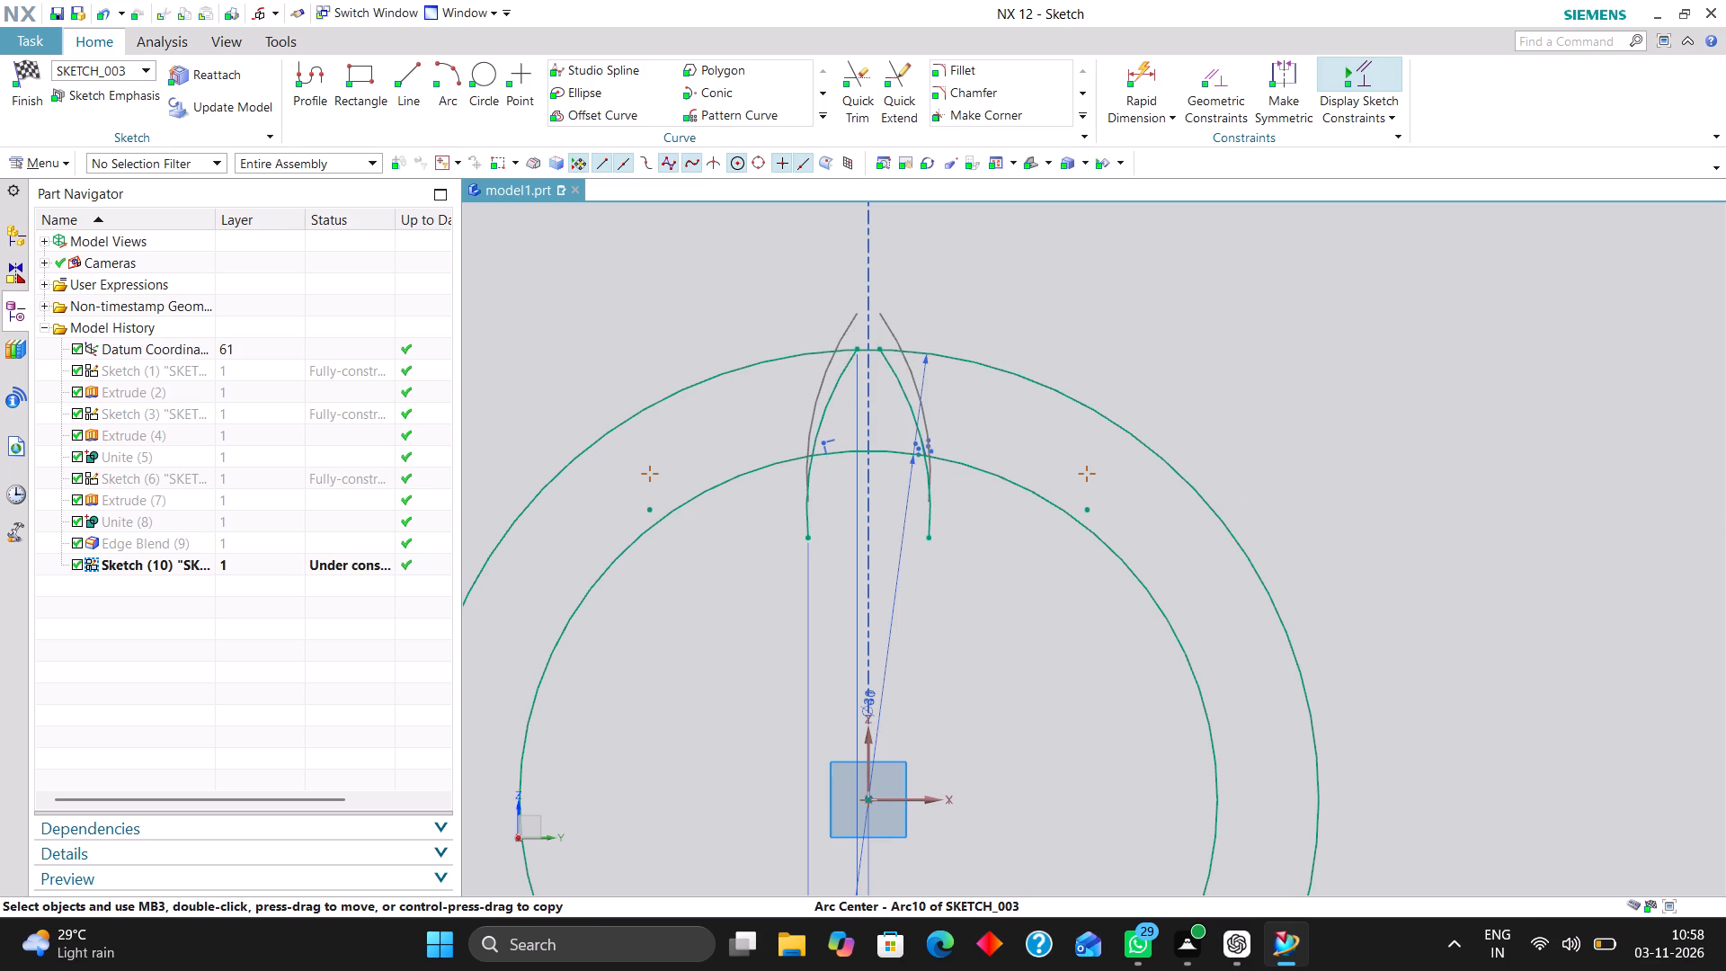
drag(1102, 510, 1105, 506)
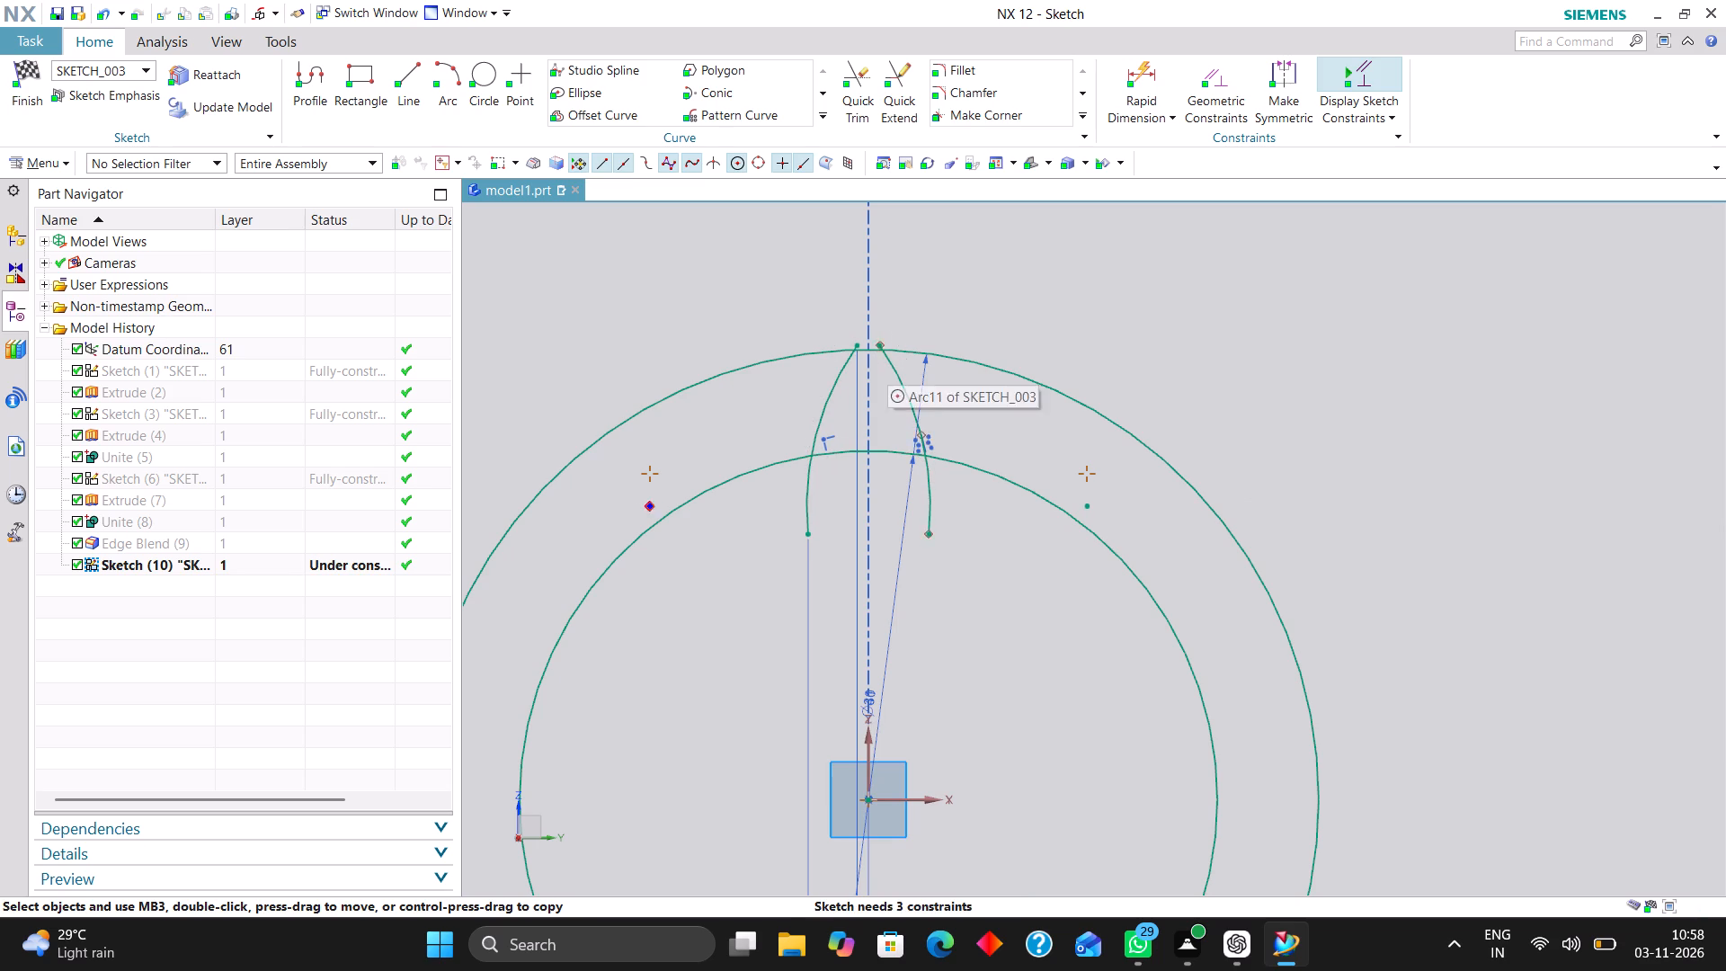
Reposition the flank arc's lower-end distance dimension just above the sketch origin, with its text to the right of the vertical axis.
scroll(888, 361, up, 5)
scroll(881, 303, down, 5)
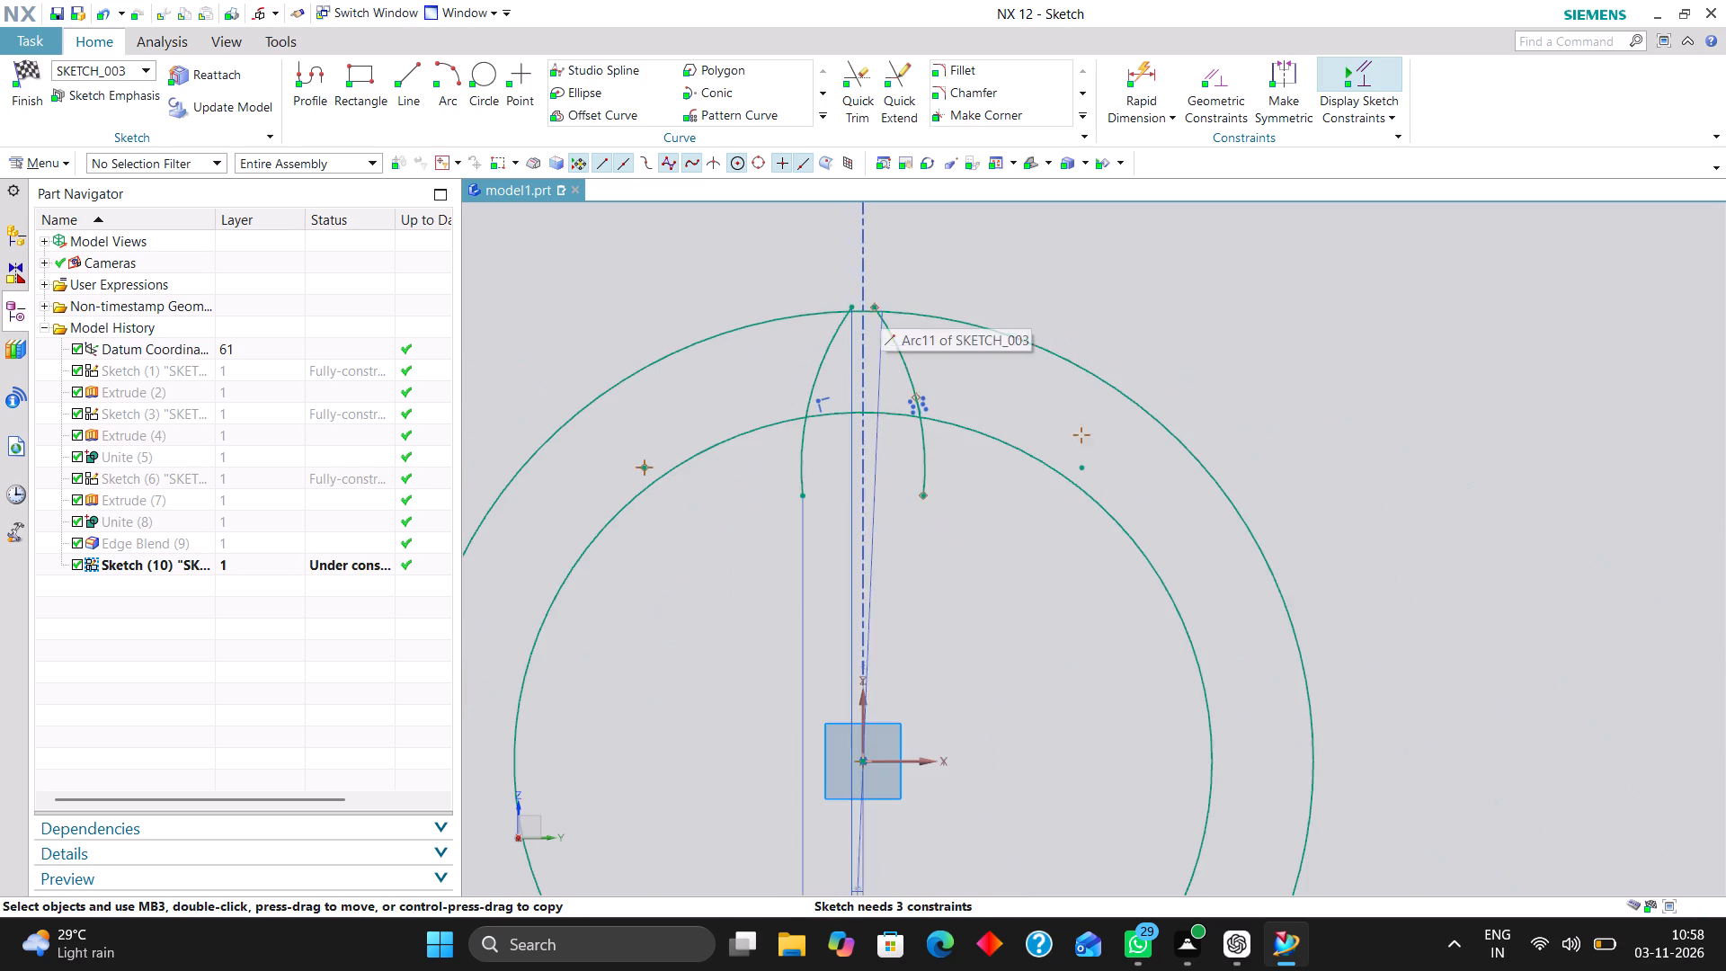
scroll(876, 469, up, 2)
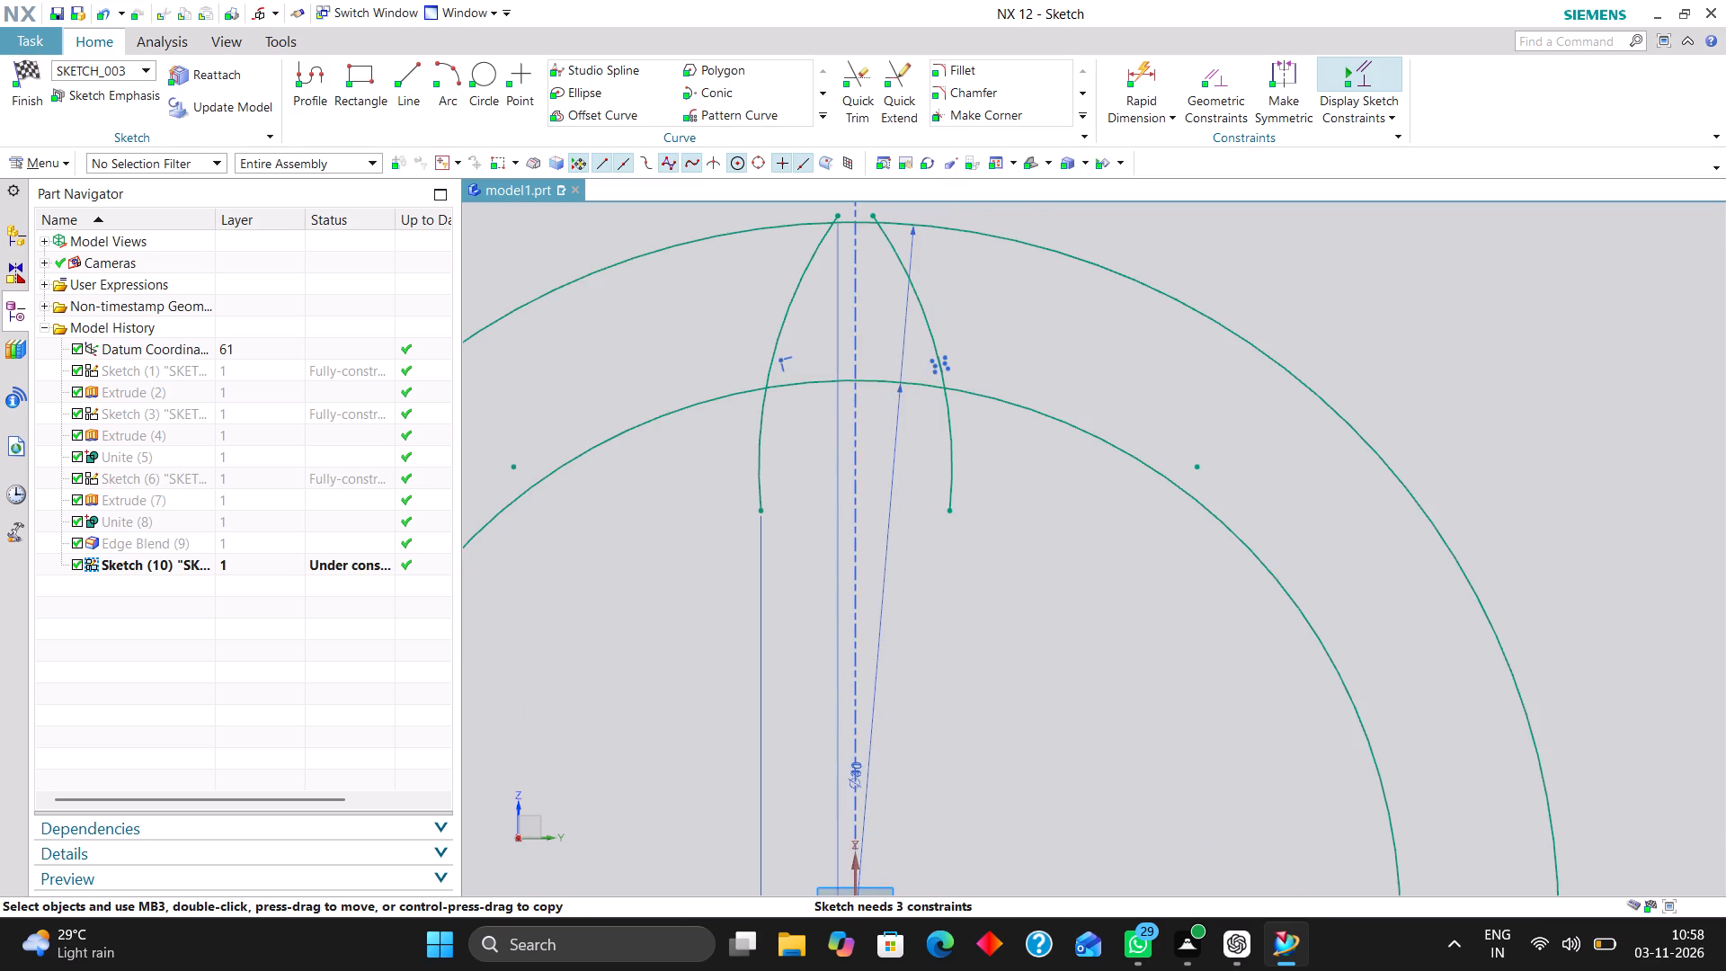
scroll(881, 396, down, 3)
drag(850, 814, 889, 635)
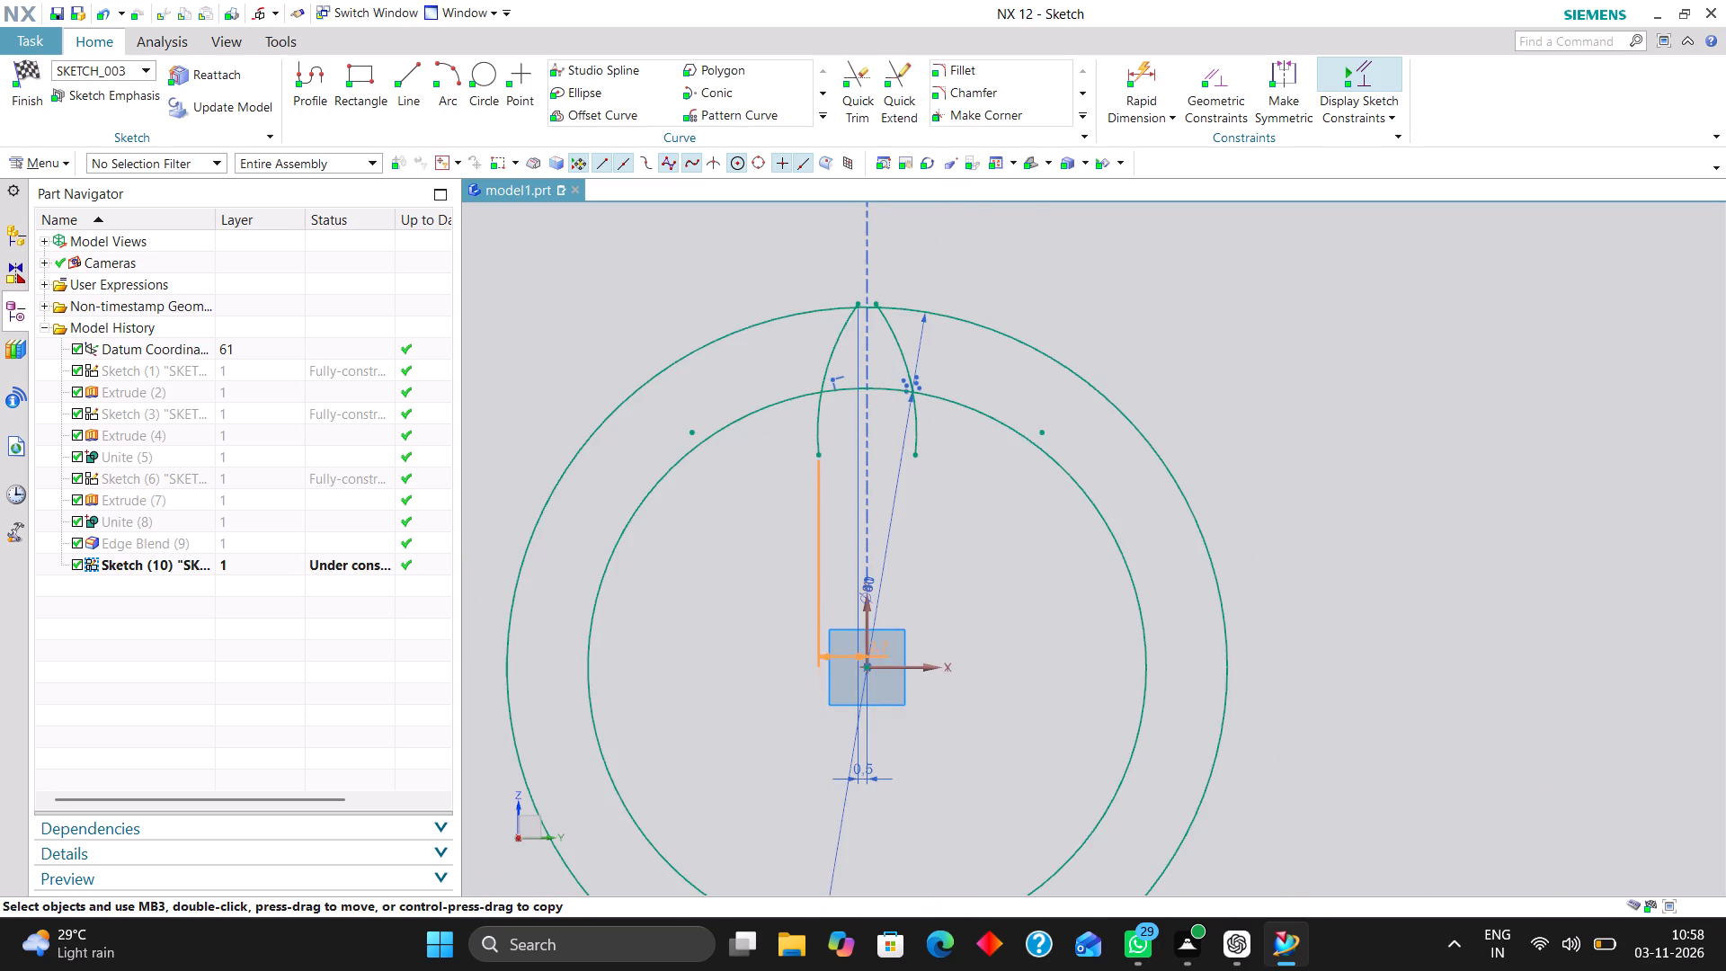
drag(889, 635, 955, 570)
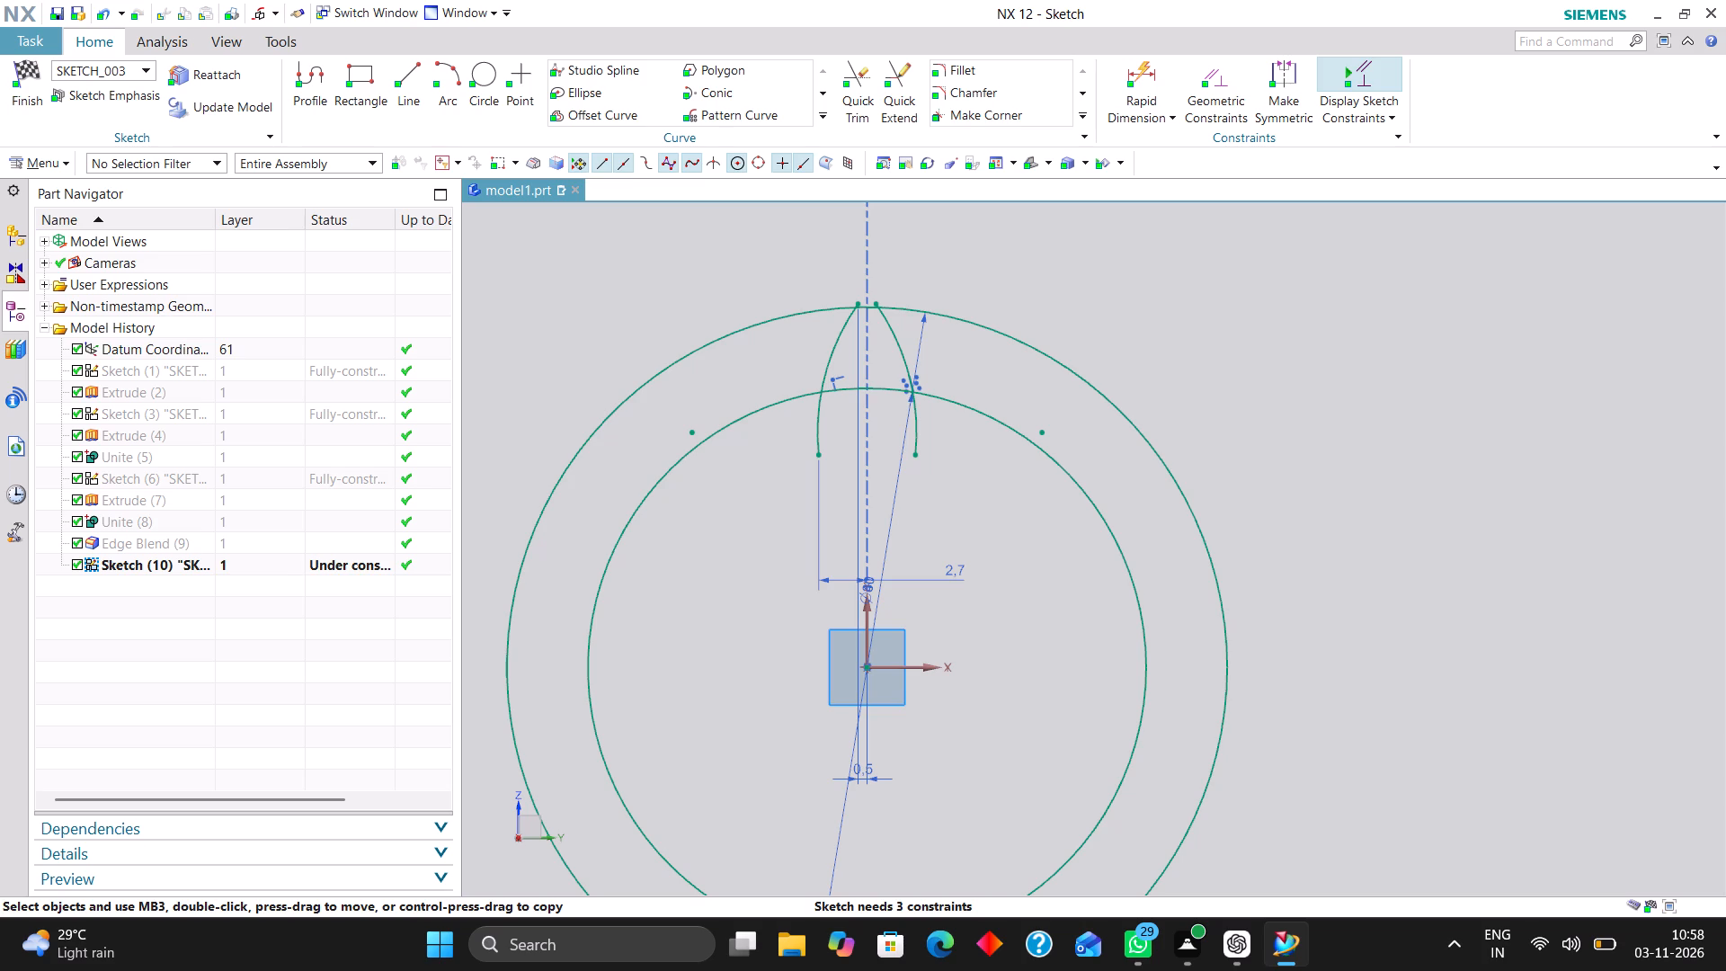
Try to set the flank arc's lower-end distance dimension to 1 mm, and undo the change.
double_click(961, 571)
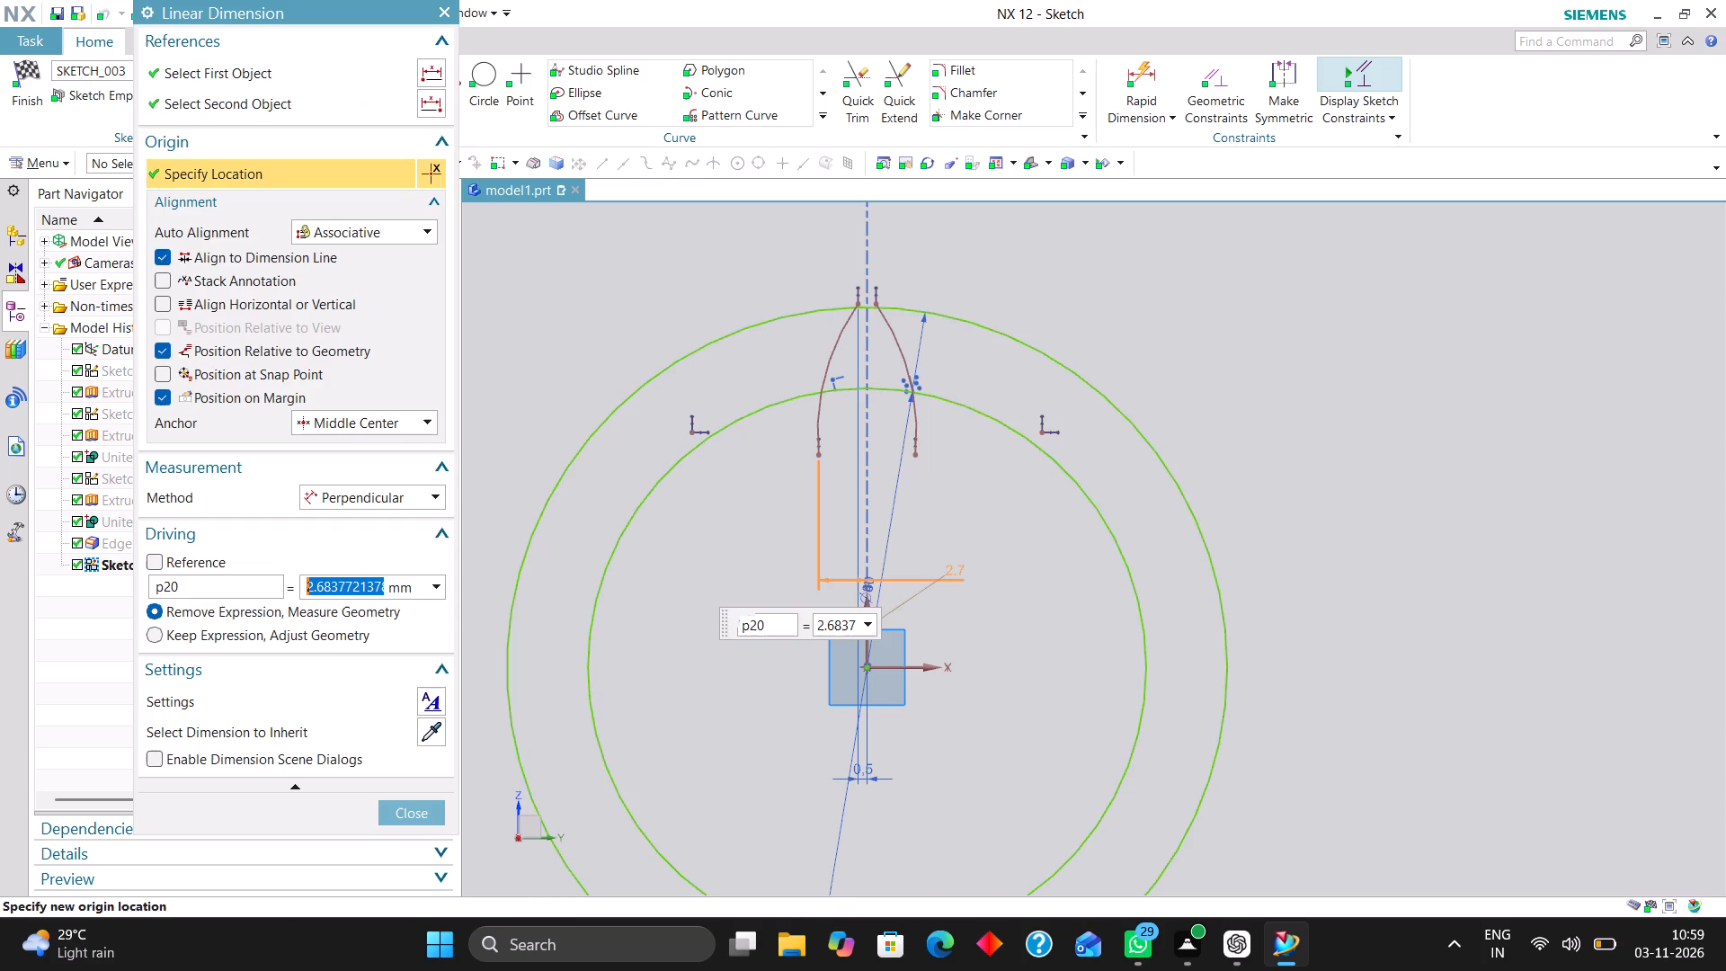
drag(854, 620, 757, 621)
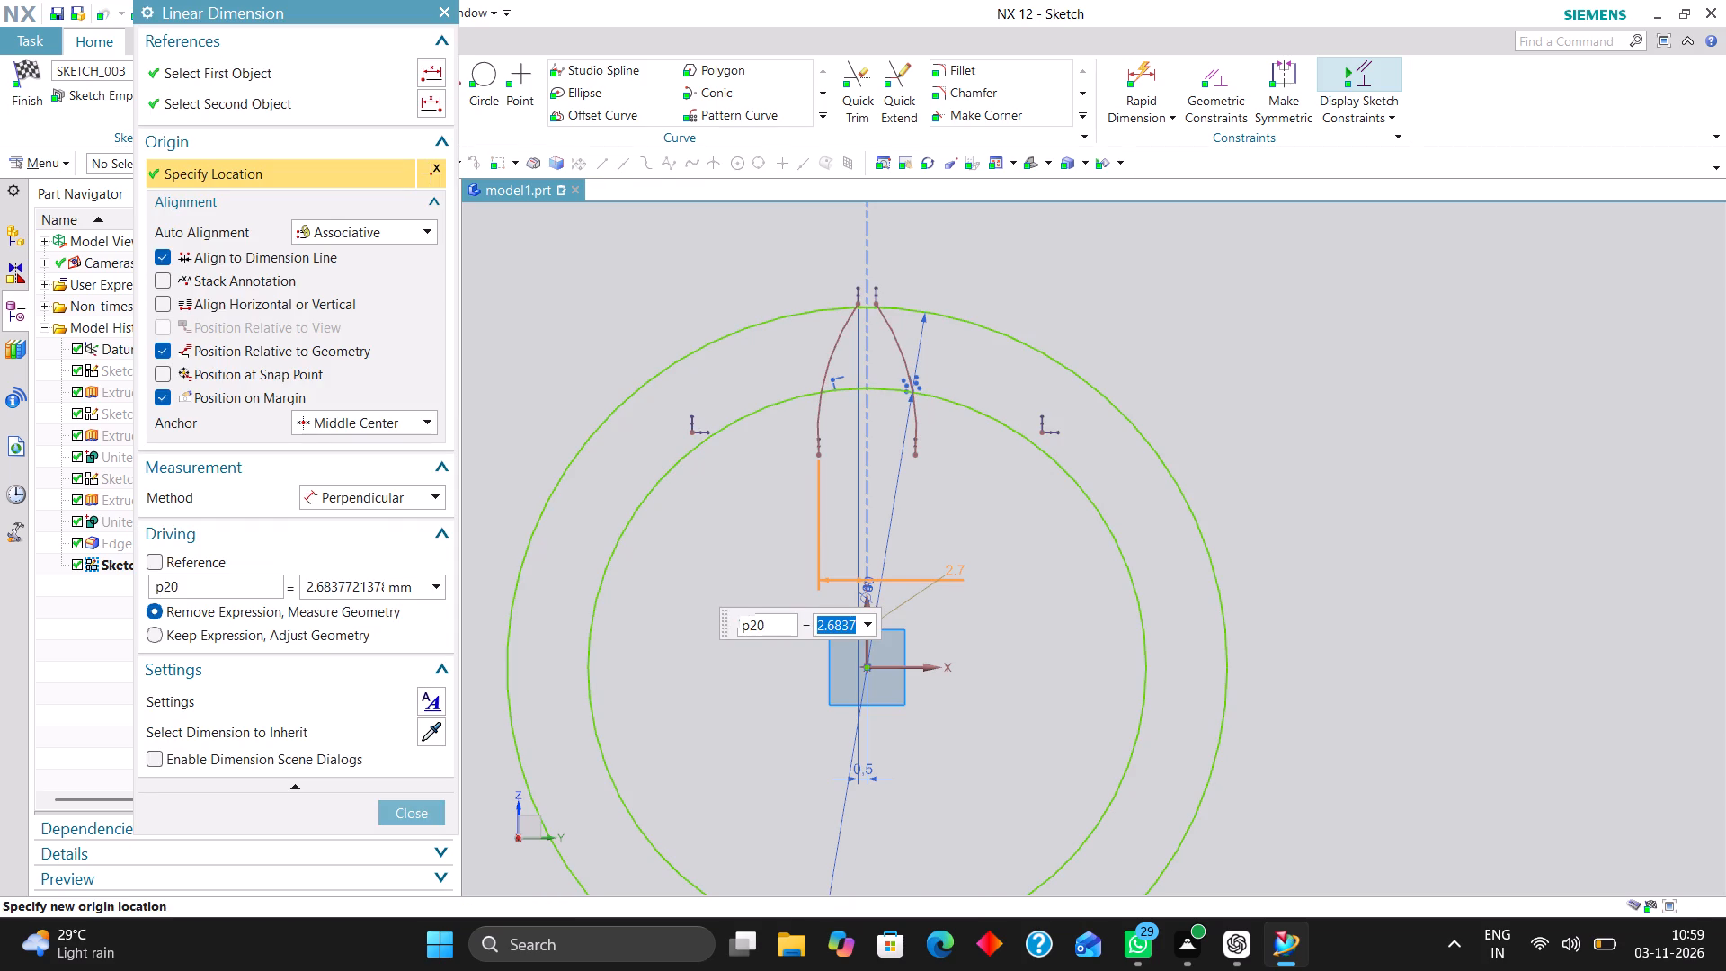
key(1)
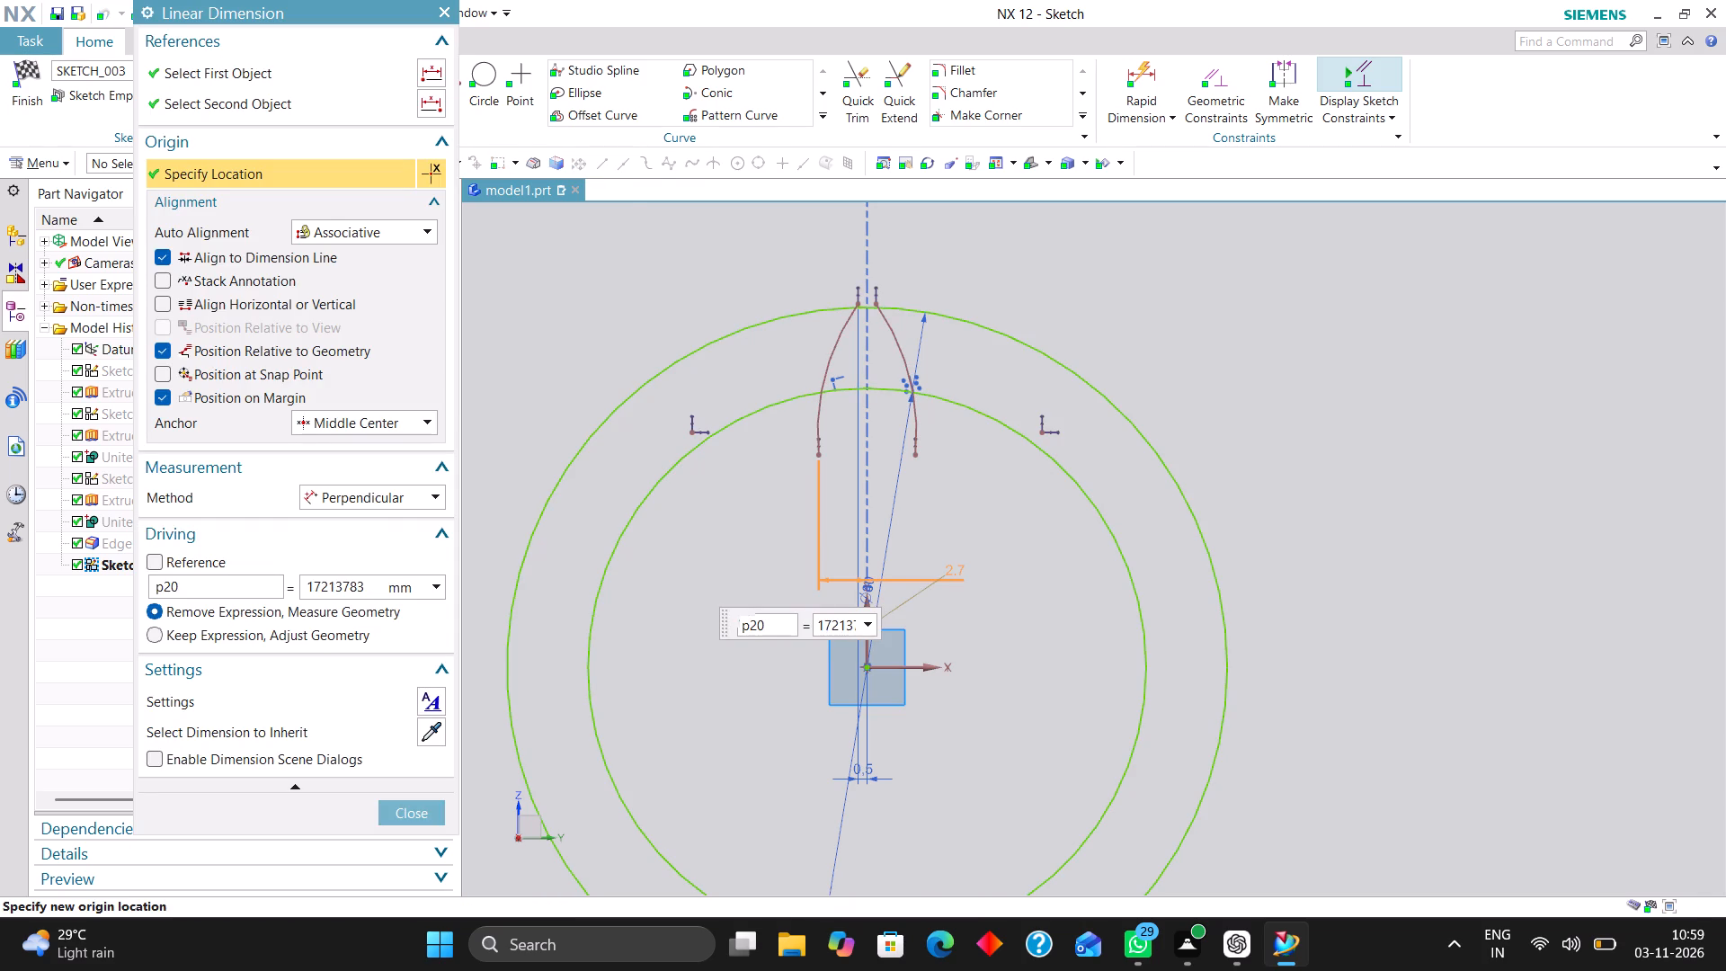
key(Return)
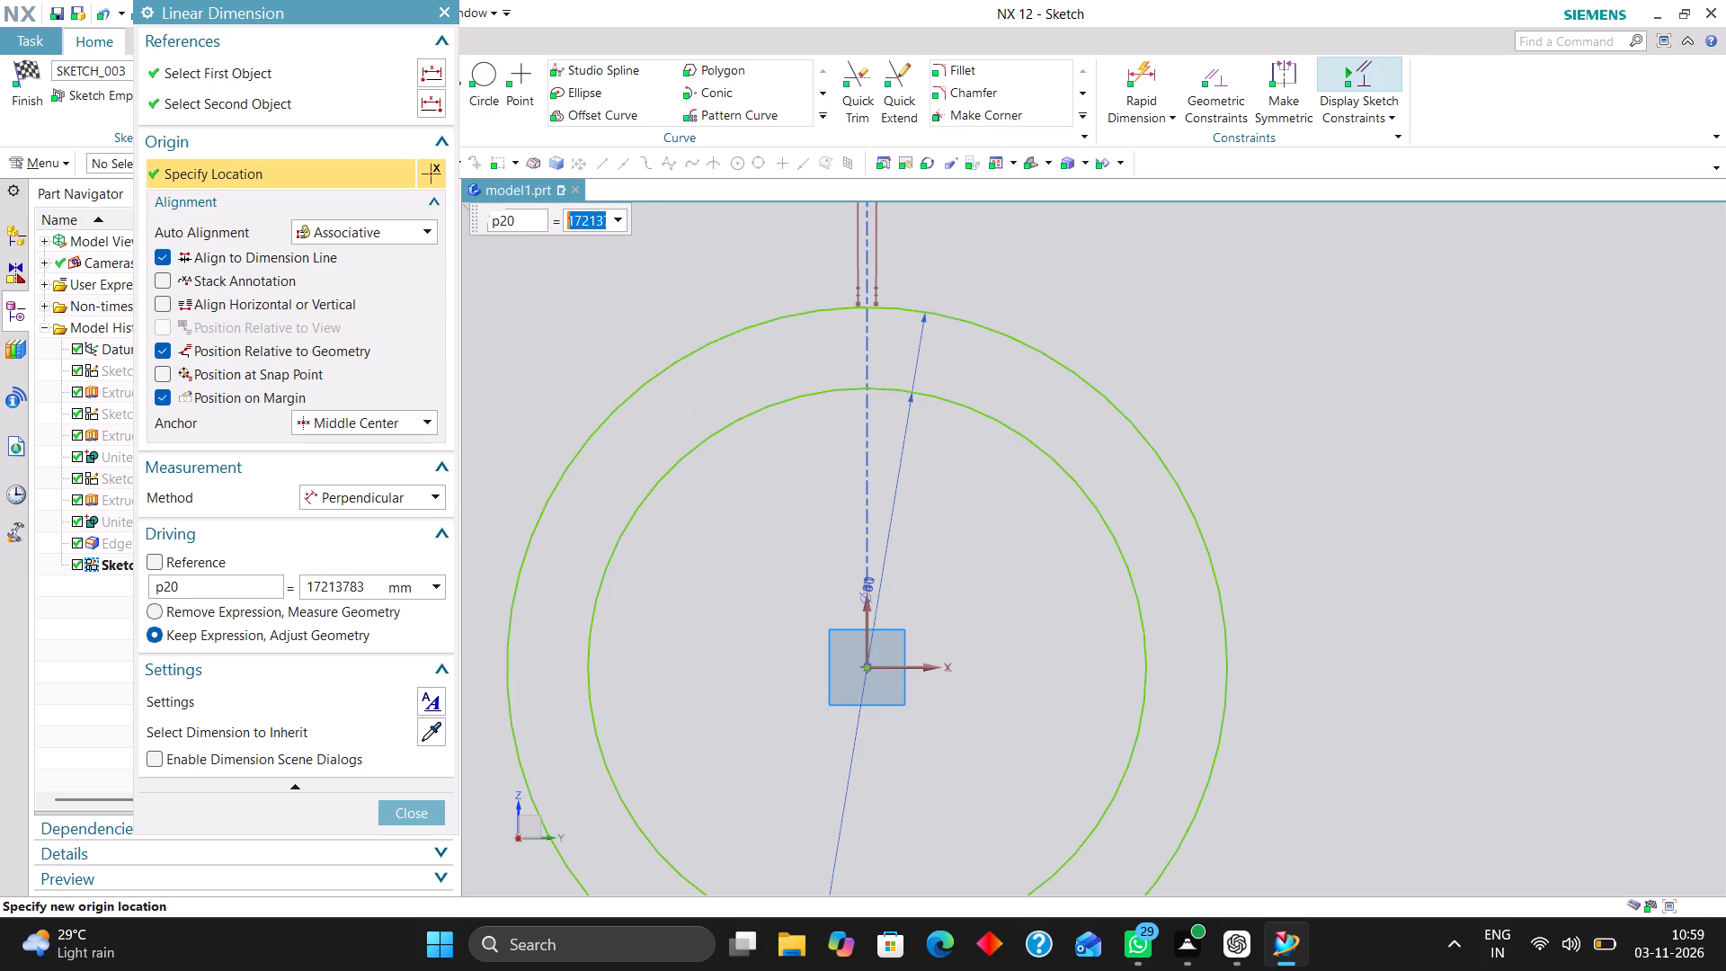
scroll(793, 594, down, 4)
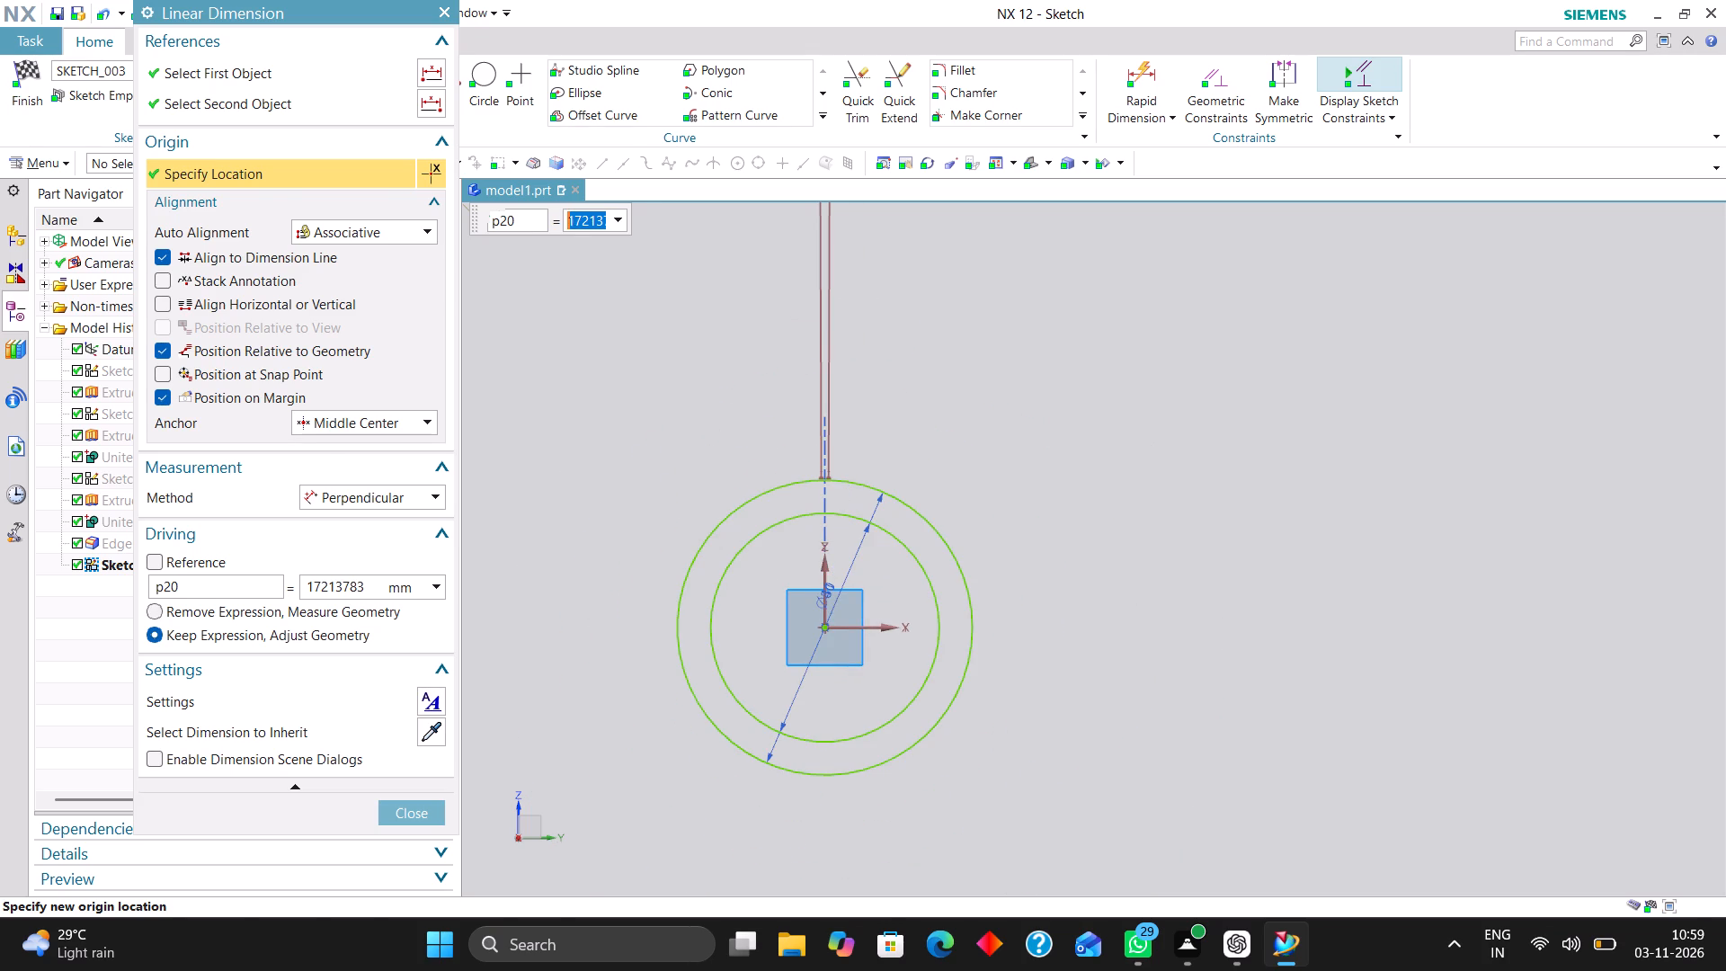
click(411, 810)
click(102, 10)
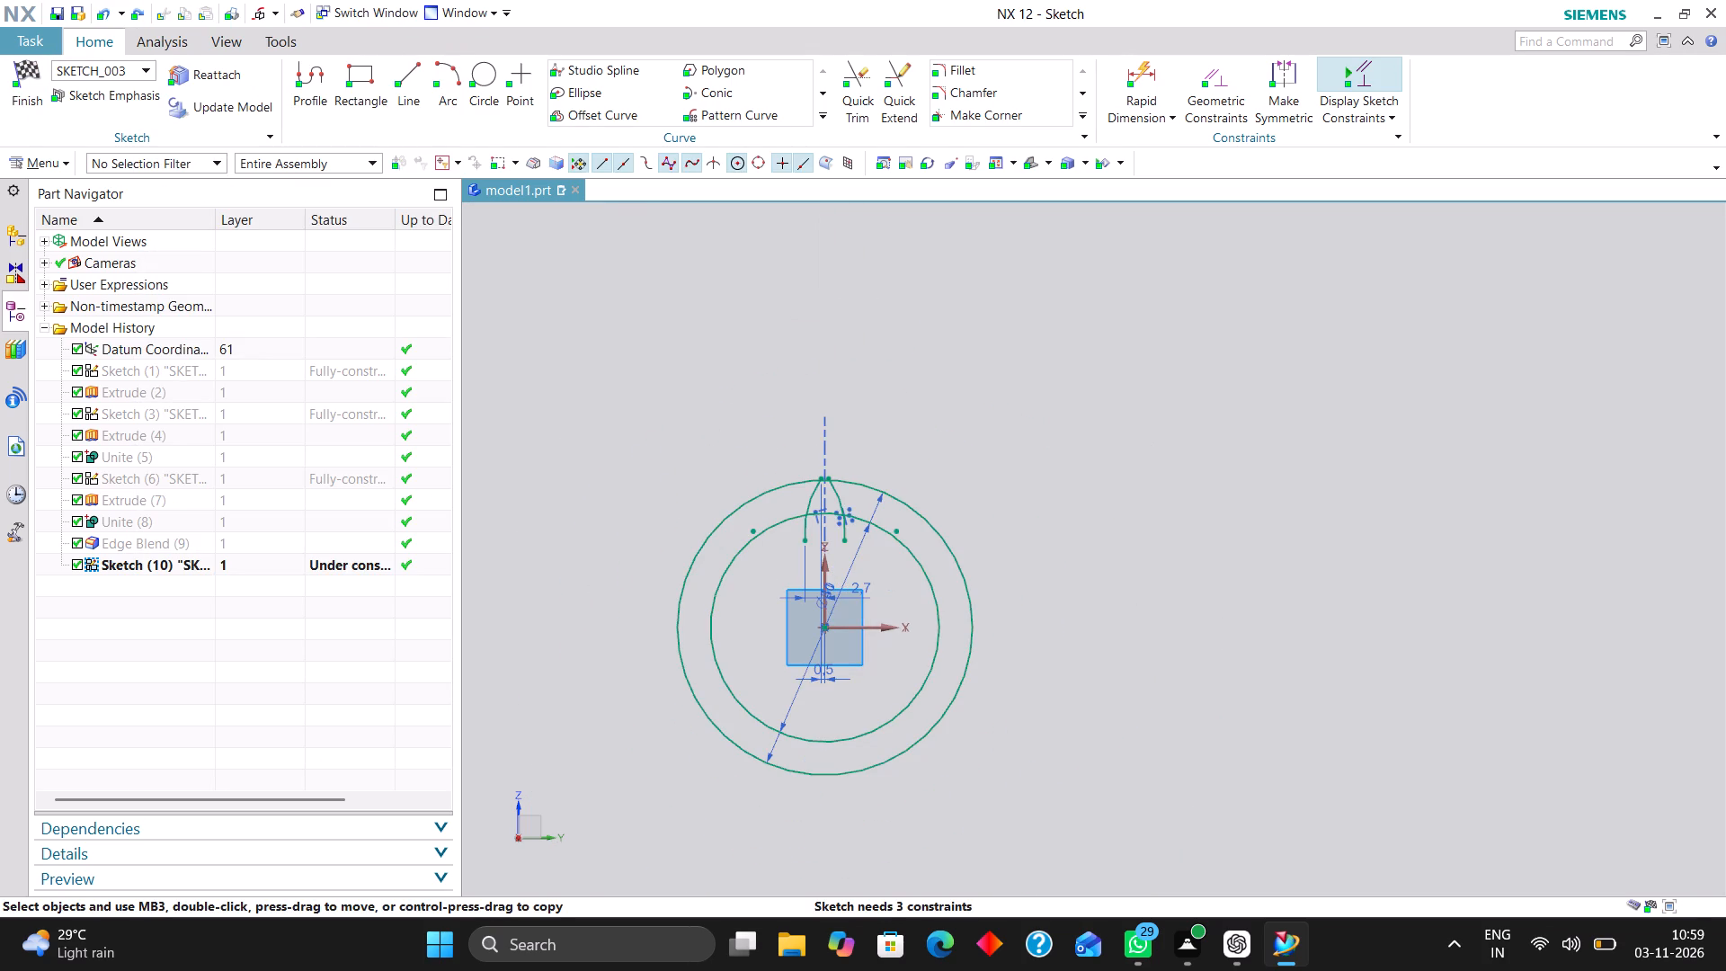
Reposition the lower-end distance dimension so its text sits to the left of the original flank arc.
scroll(811, 602, up, 5)
scroll(894, 596, up, 6)
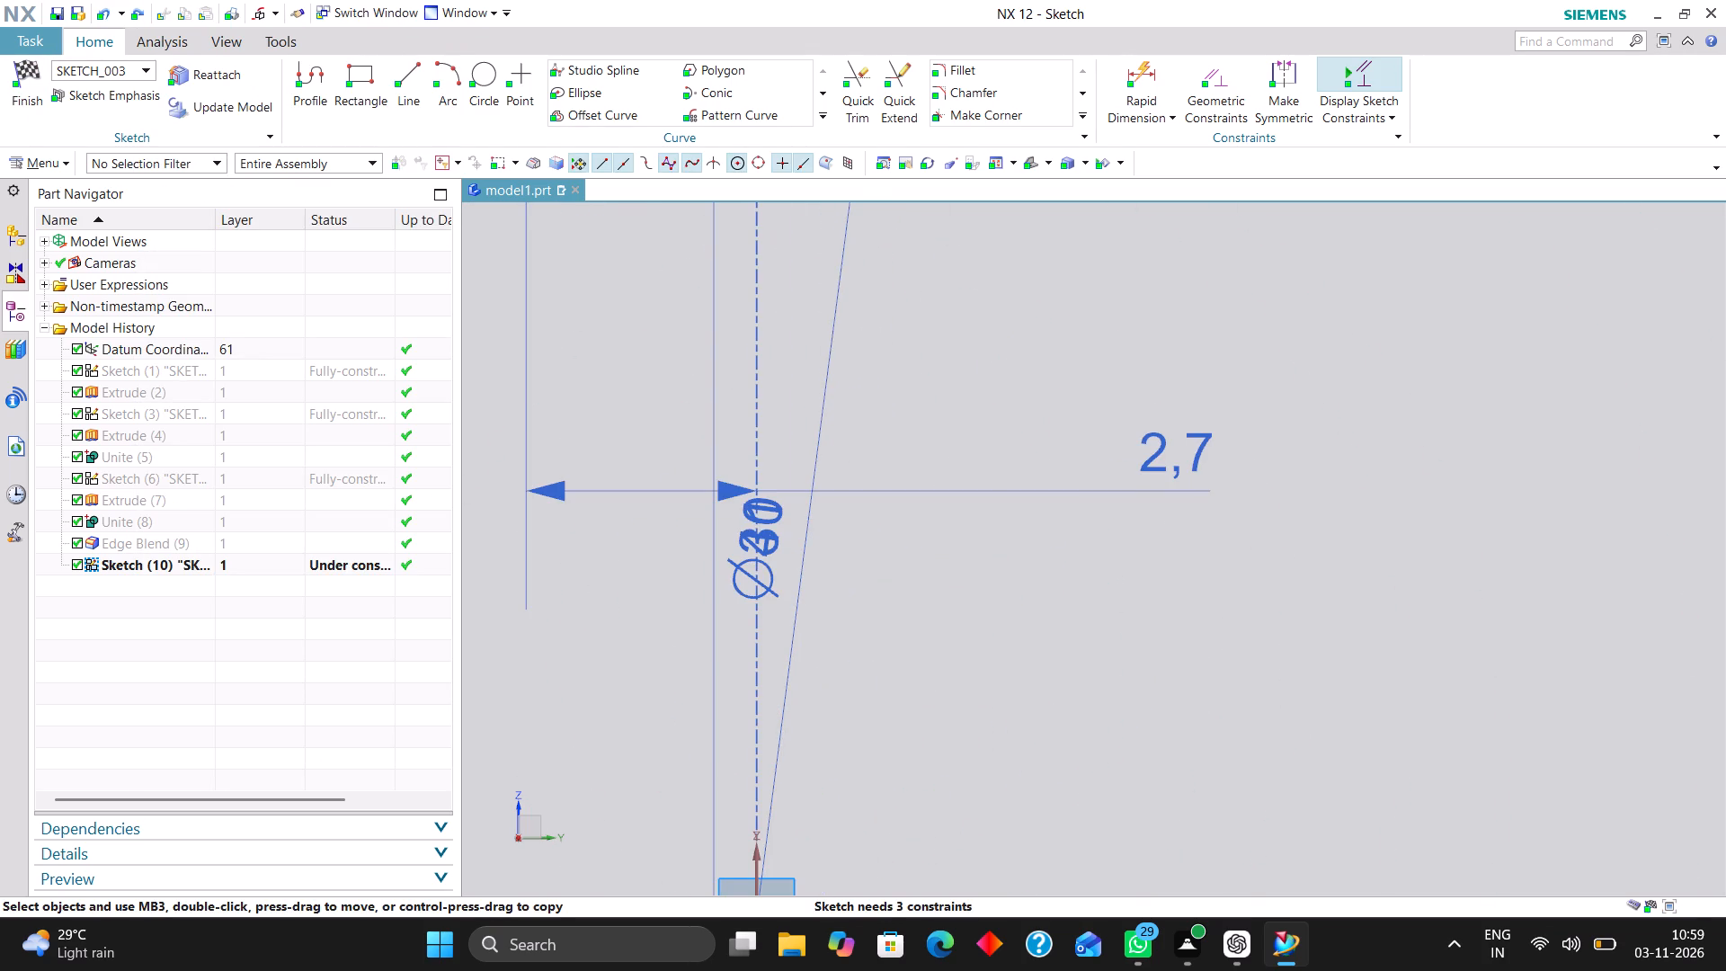
scroll(766, 561, down, 7)
scroll(788, 569, up, 3)
drag(934, 535, 934, 534)
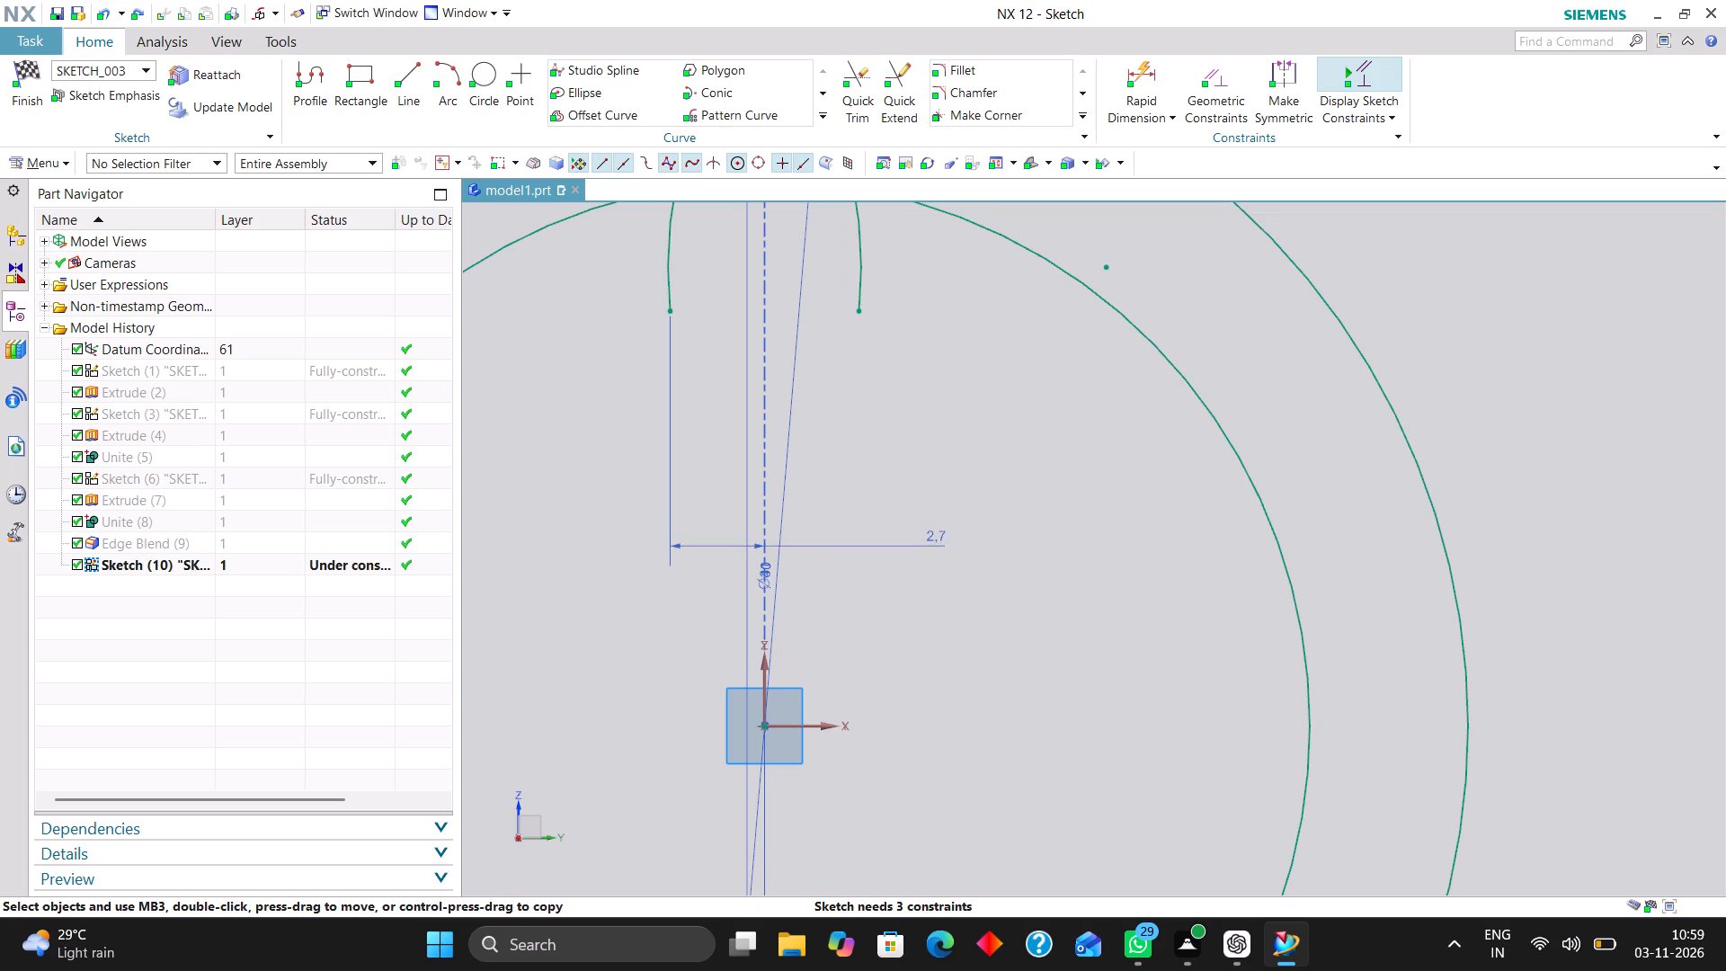
drag(934, 534, 621, 494)
scroll(761, 647, up, 4)
scroll(756, 545, down, 2)
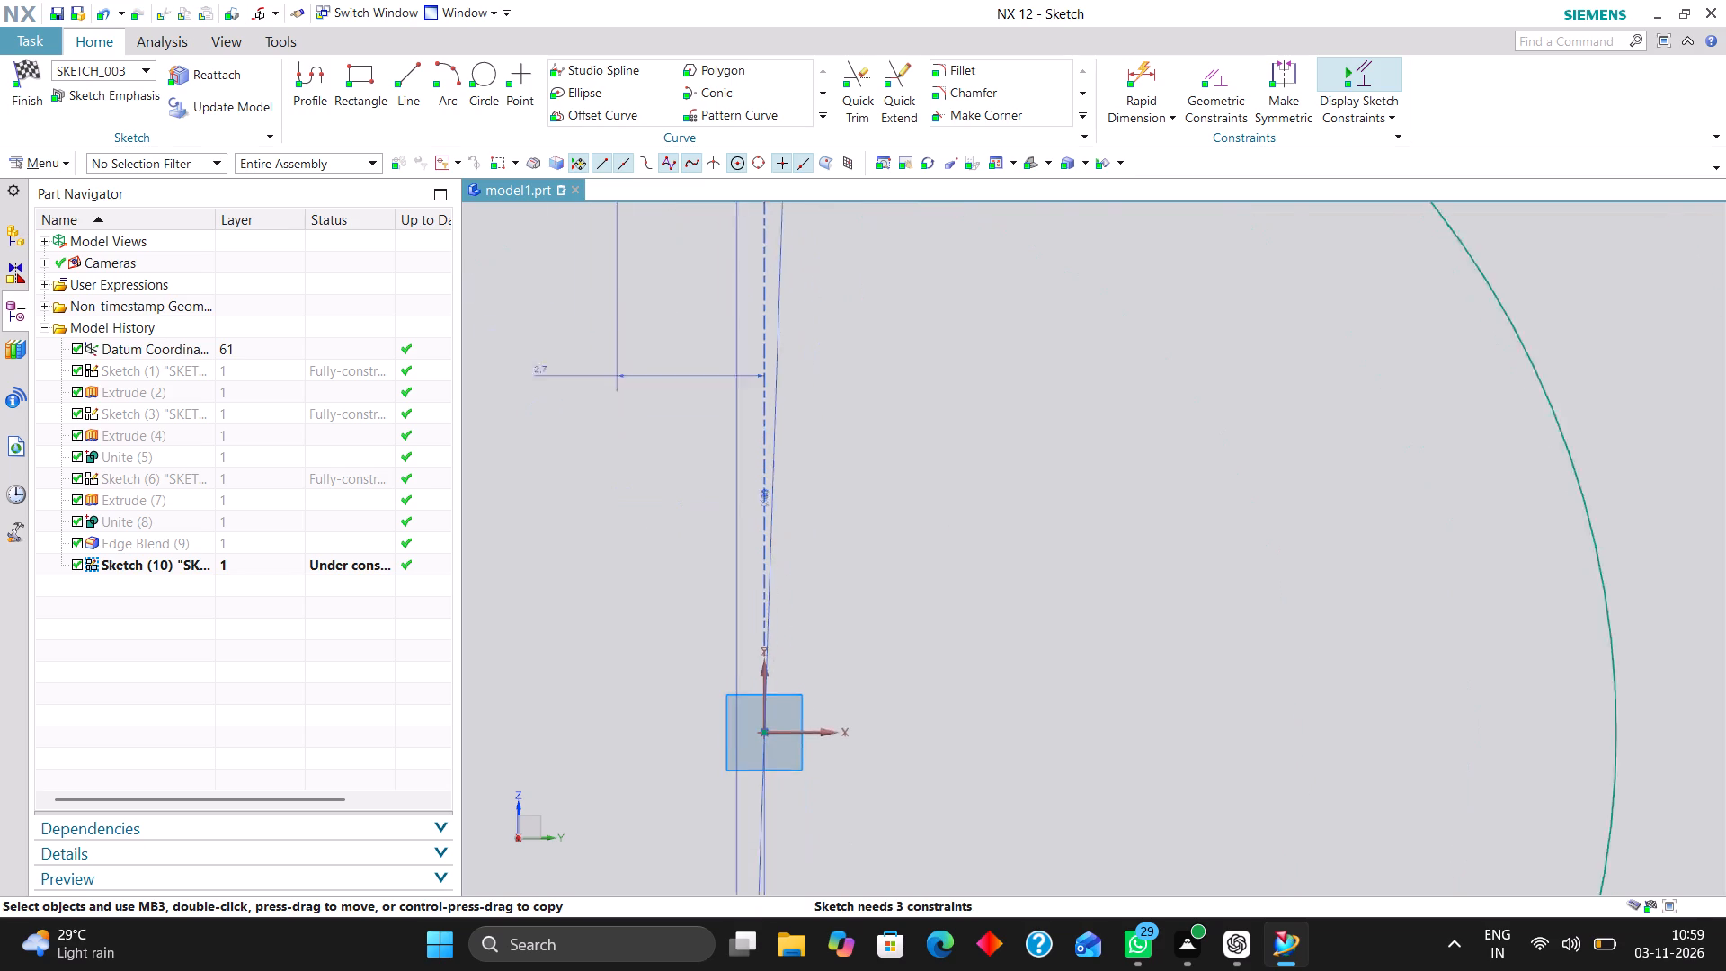
Delete the 0.5 mm distance dimension between the flank arc's upper end and the vertical axis.
scroll(753, 544, down, 2)
drag(760, 868, 814, 755)
right_drag(794, 761, 714, 764)
scroll(720, 771, down, 4)
scroll(738, 455, up, 4)
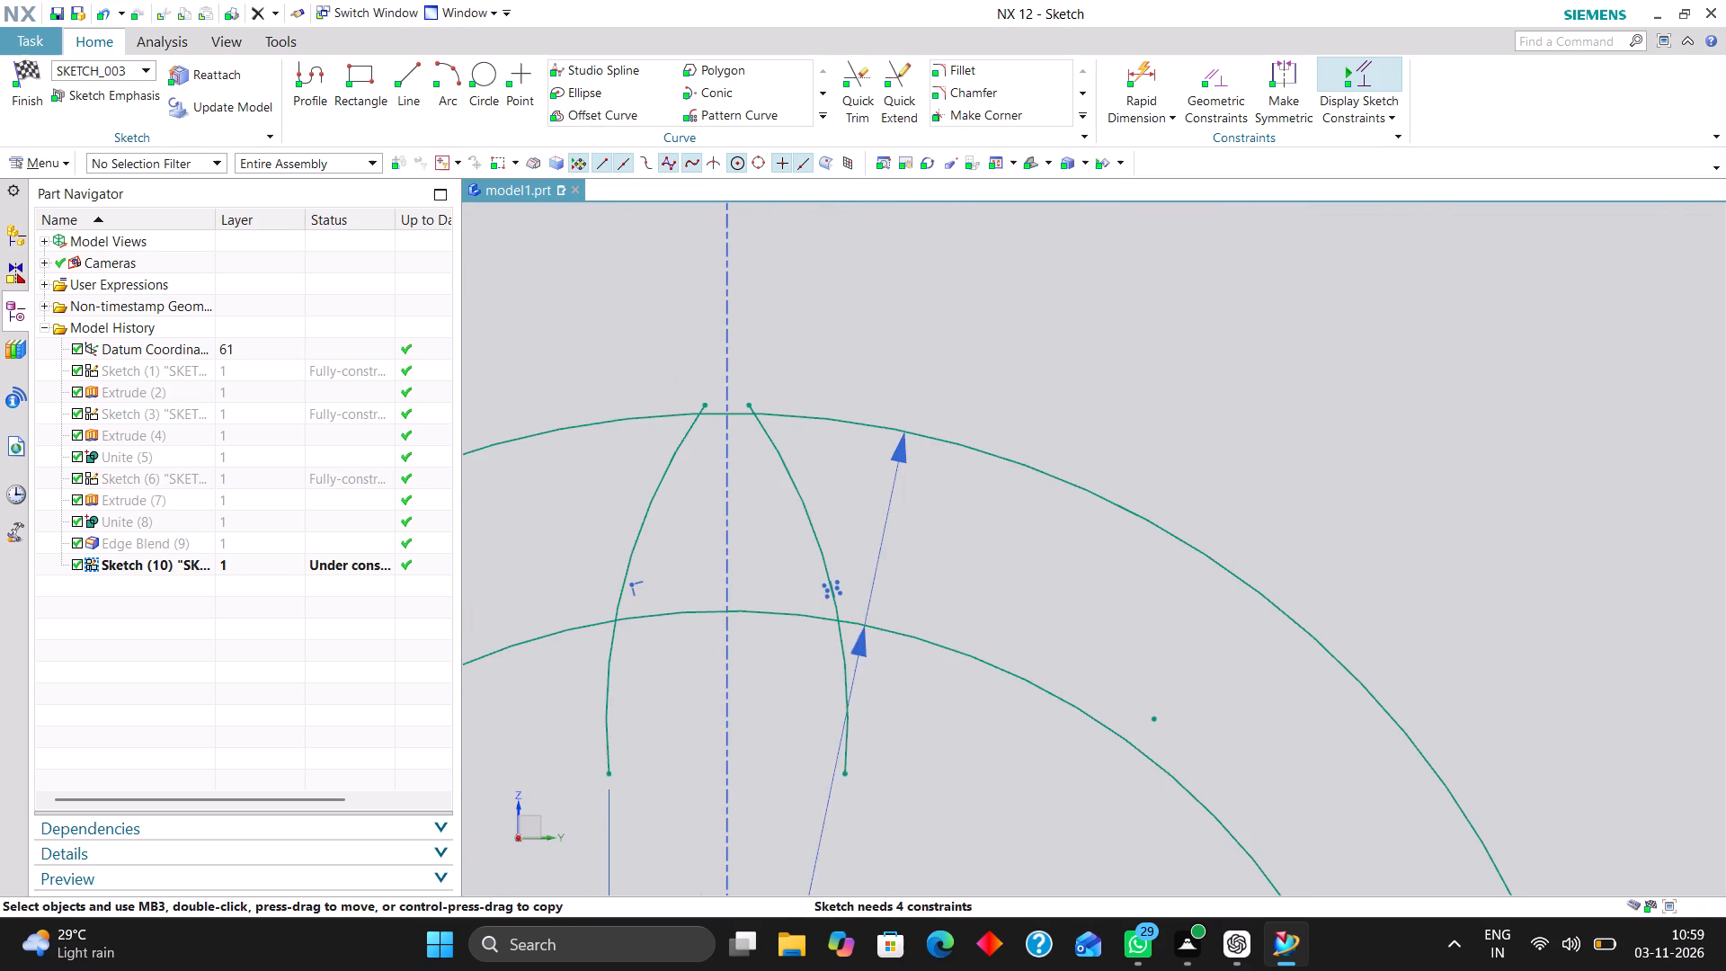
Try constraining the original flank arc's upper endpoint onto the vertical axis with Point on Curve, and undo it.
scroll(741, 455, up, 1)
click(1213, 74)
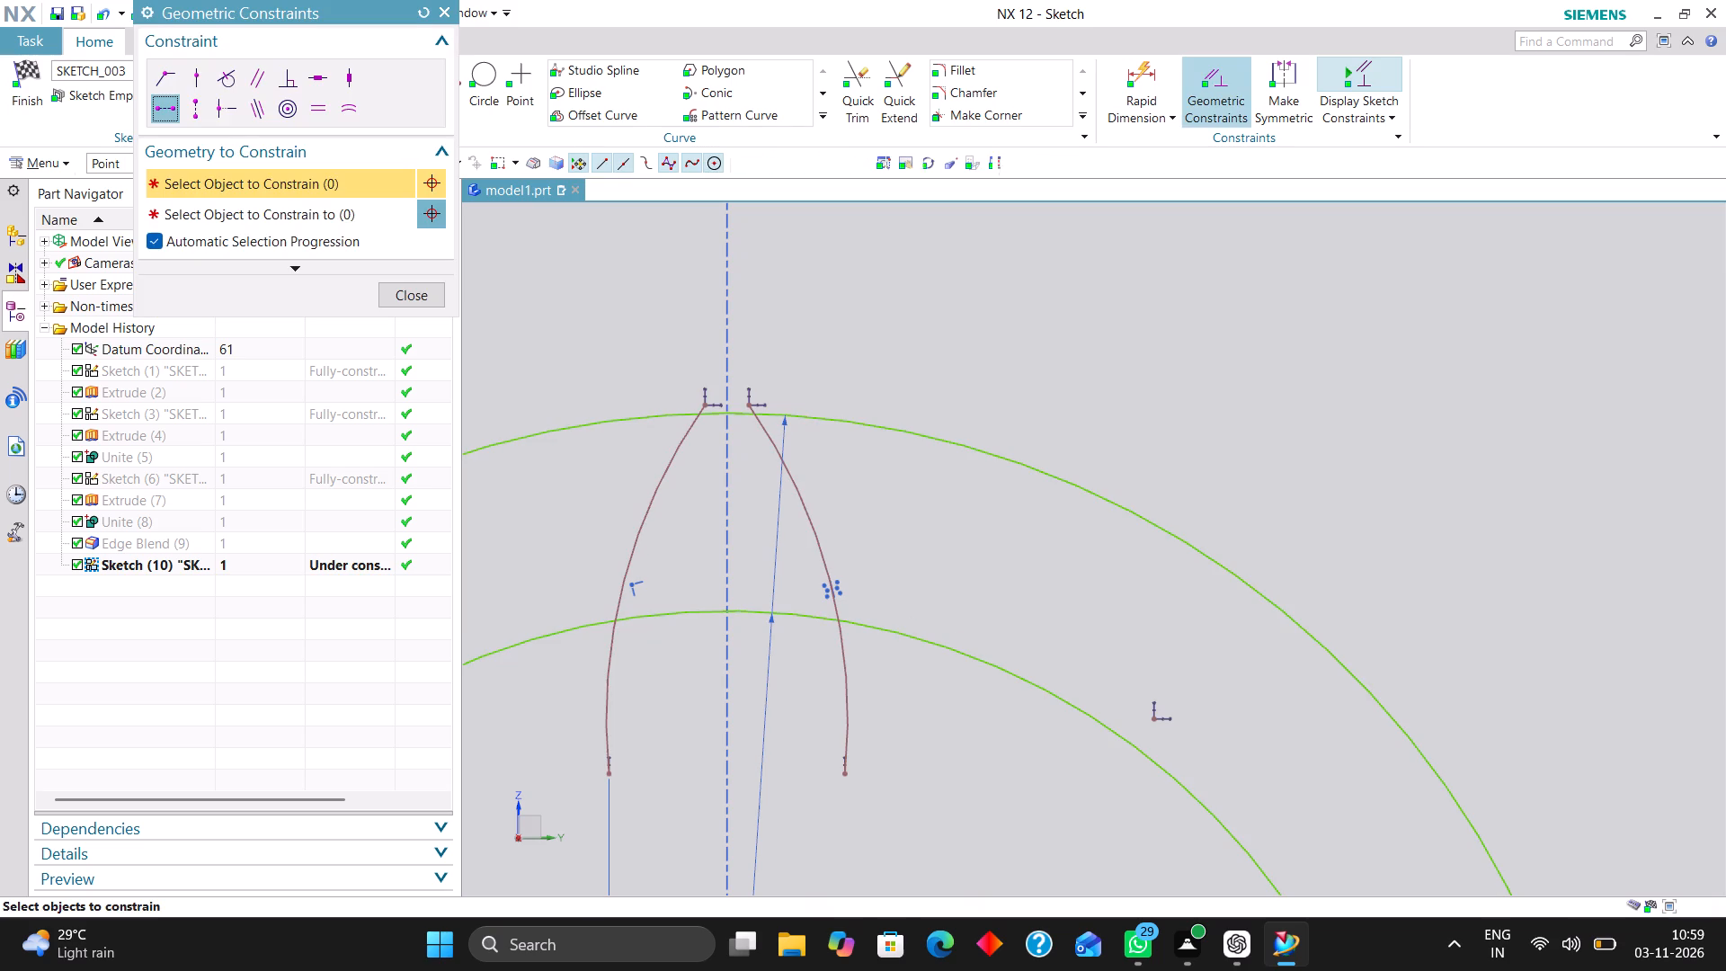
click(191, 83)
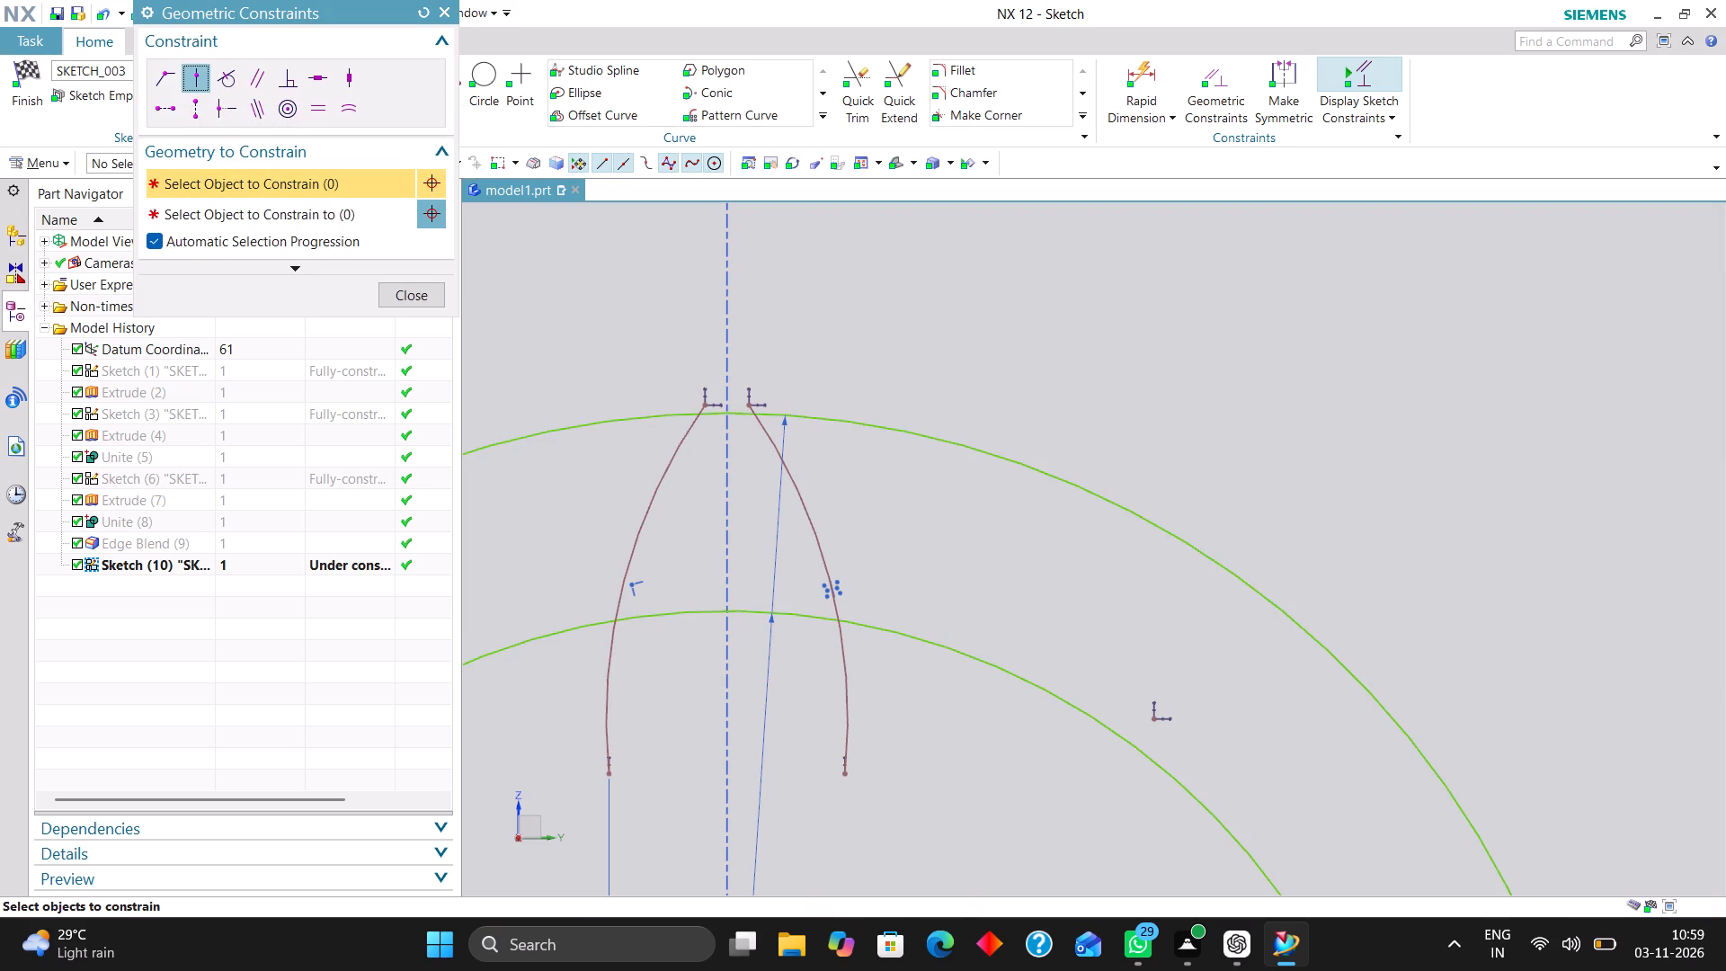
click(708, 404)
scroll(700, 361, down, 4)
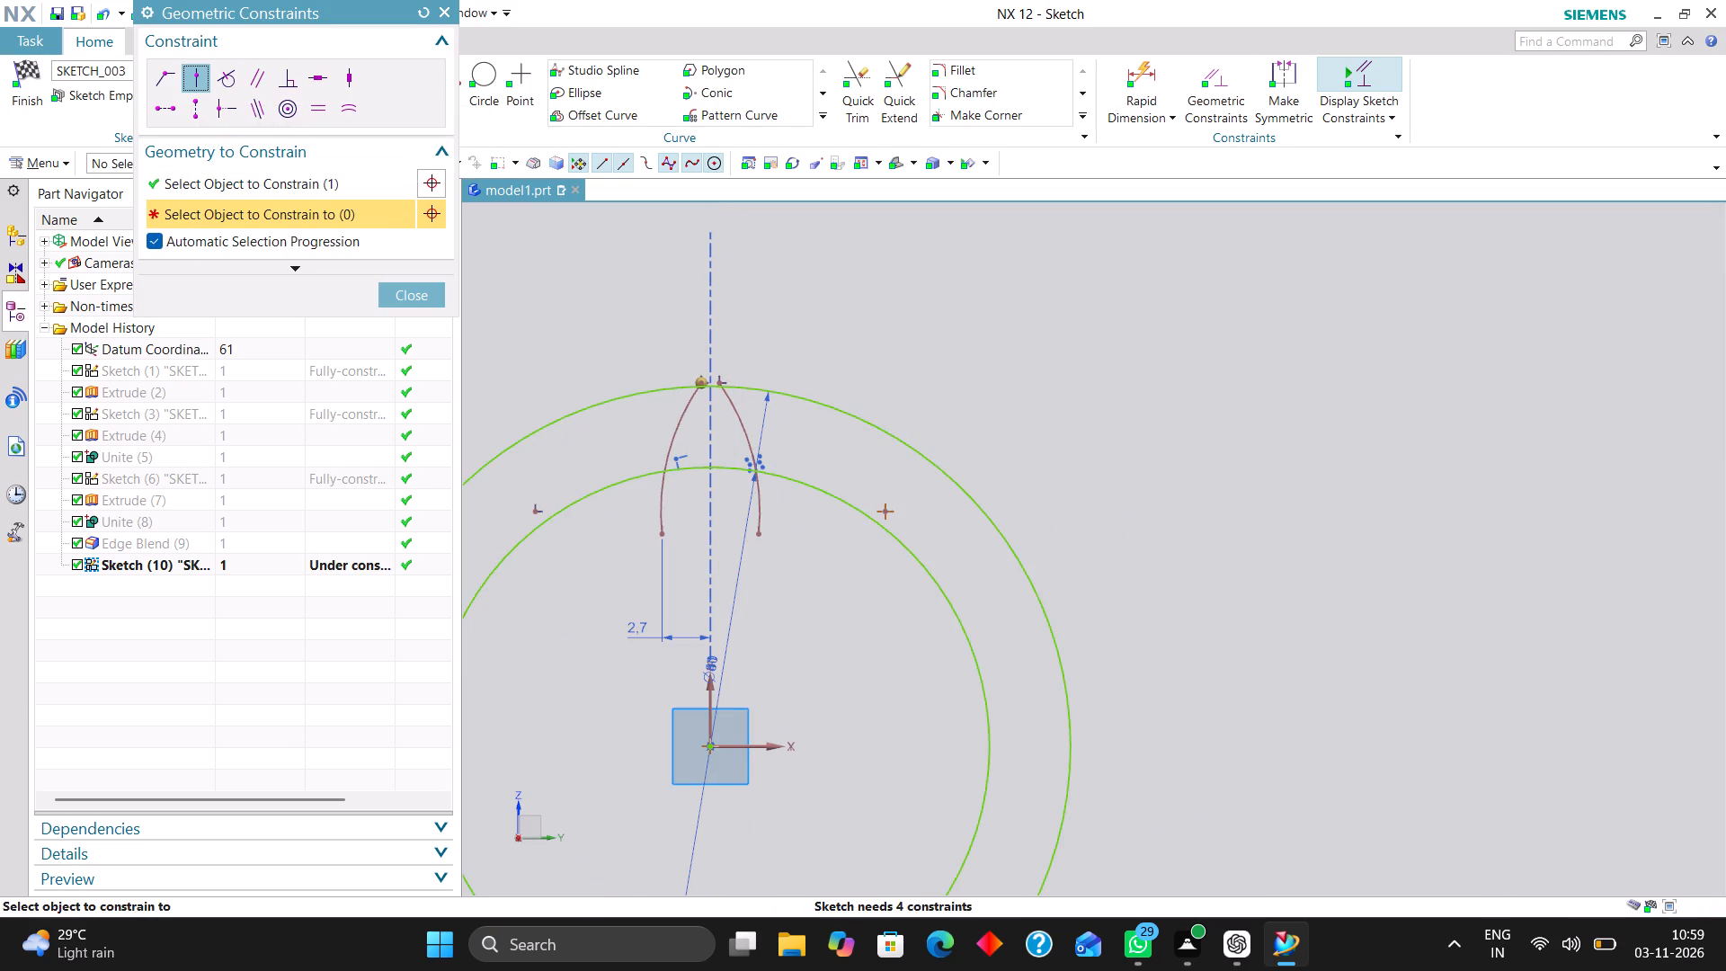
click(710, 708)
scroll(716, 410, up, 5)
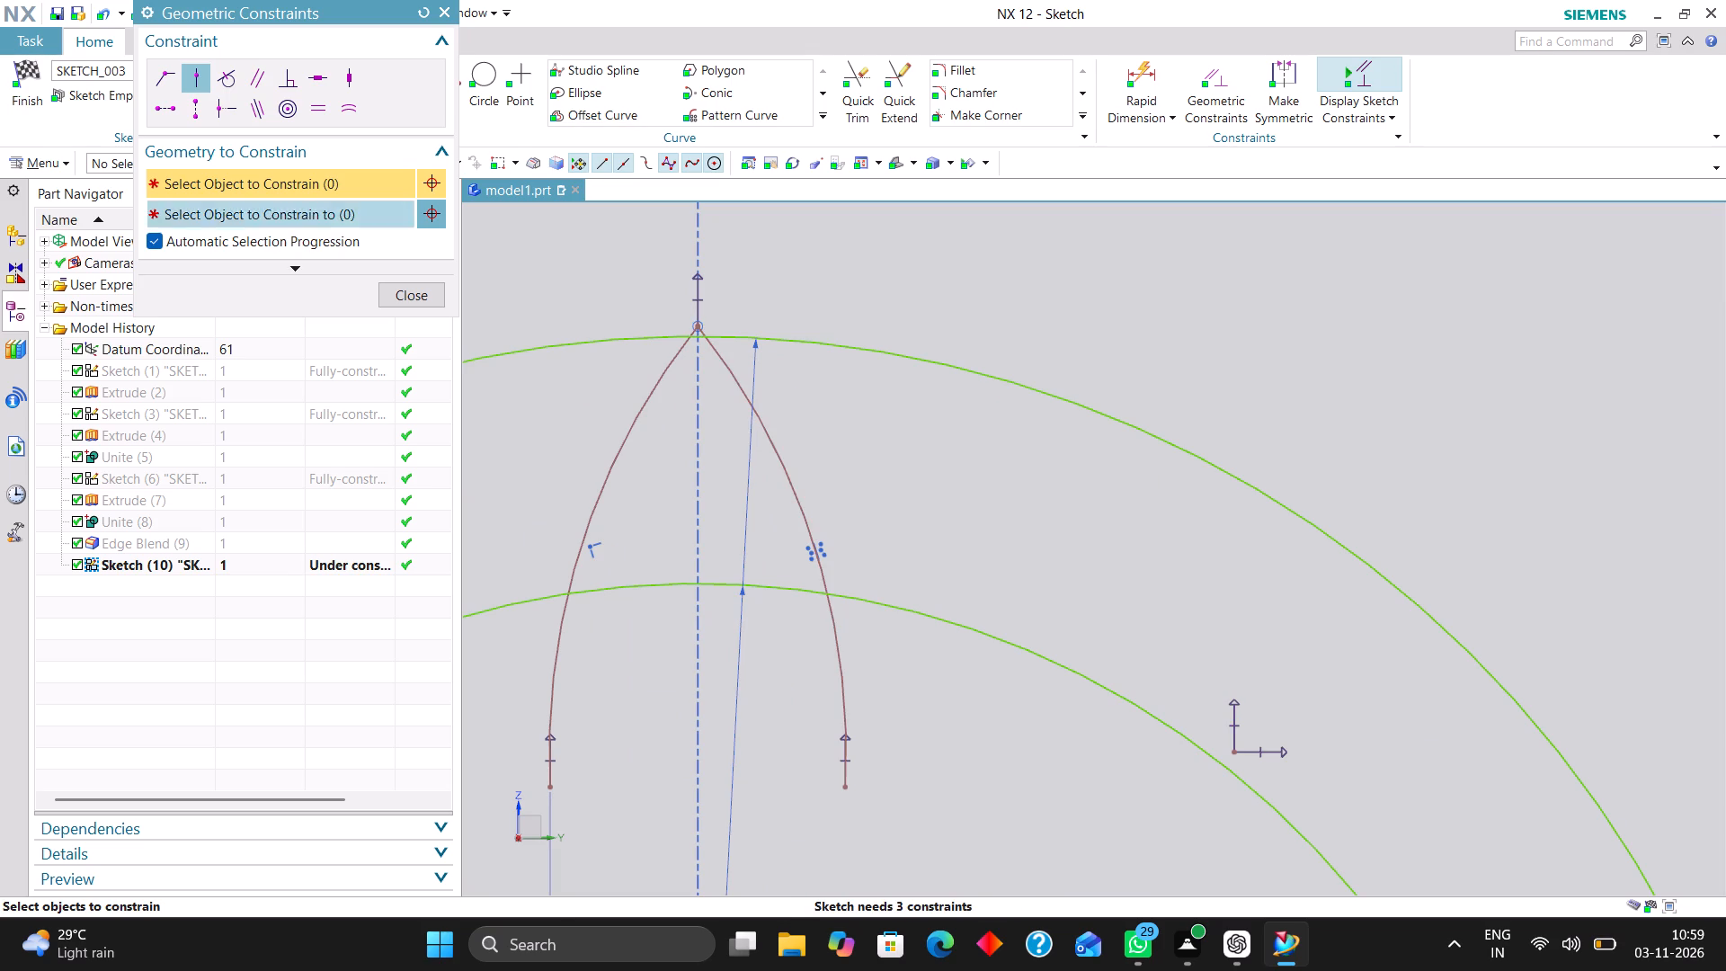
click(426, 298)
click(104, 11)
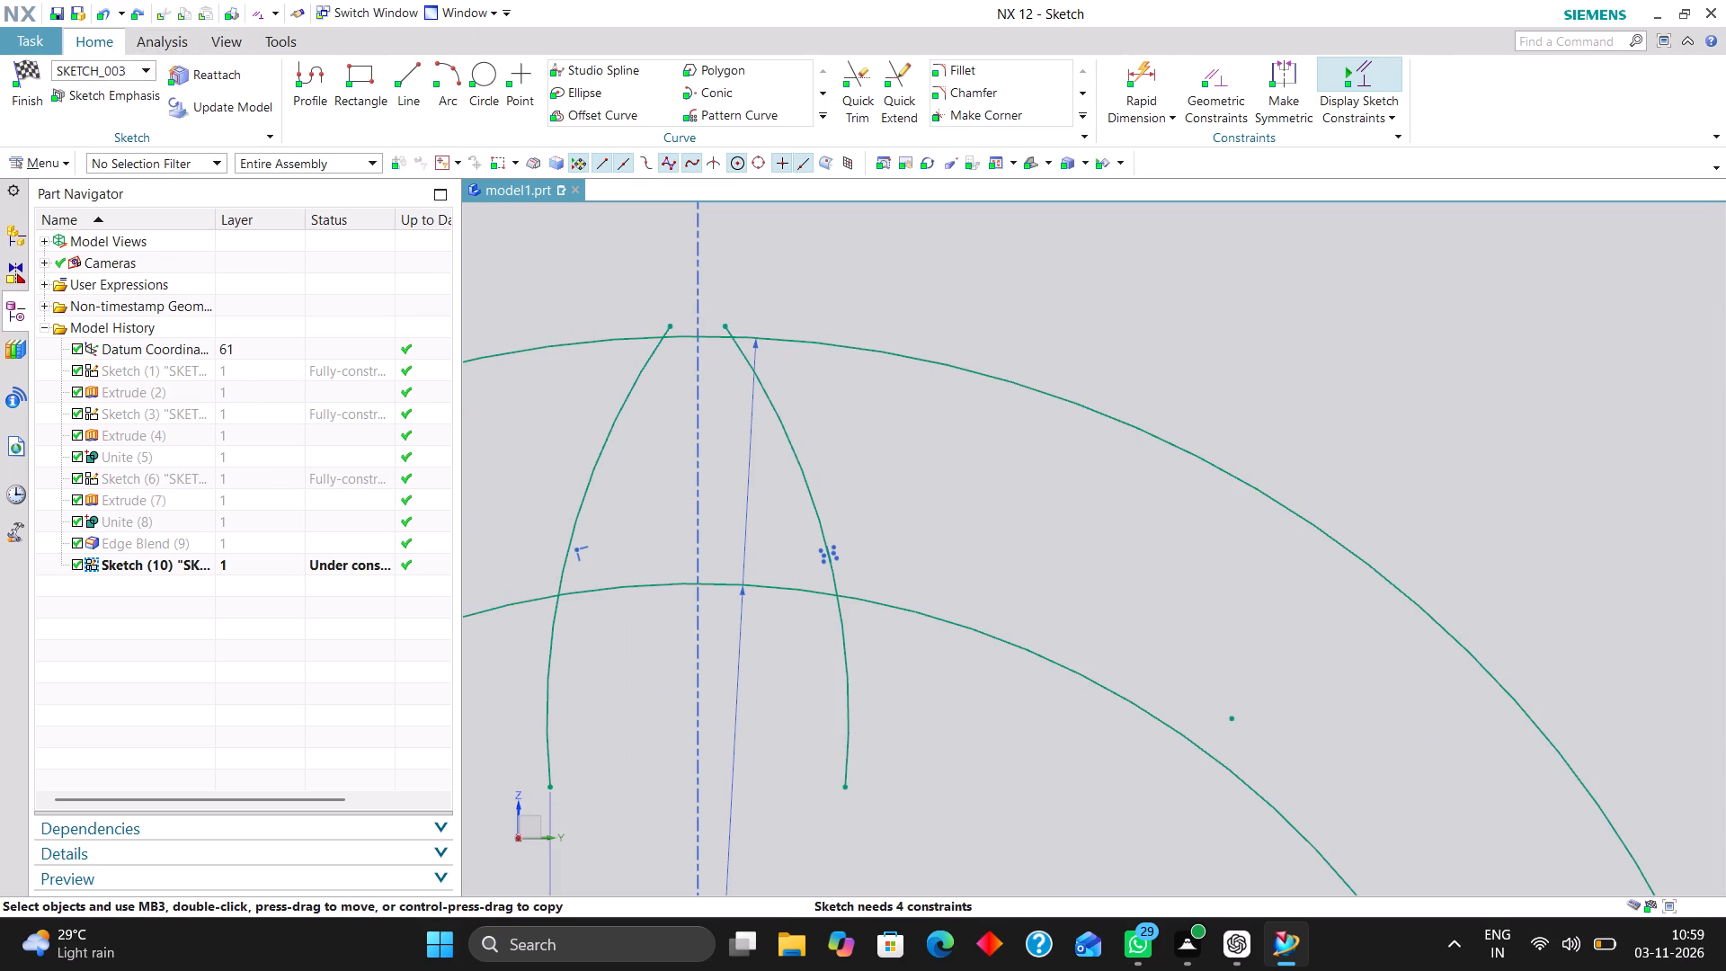
Dimension the original flank arc's upper endpoint to the vertical axis at 0.3 mm.
click(1139, 66)
scroll(688, 260, down, 2)
scroll(683, 341, up, 2)
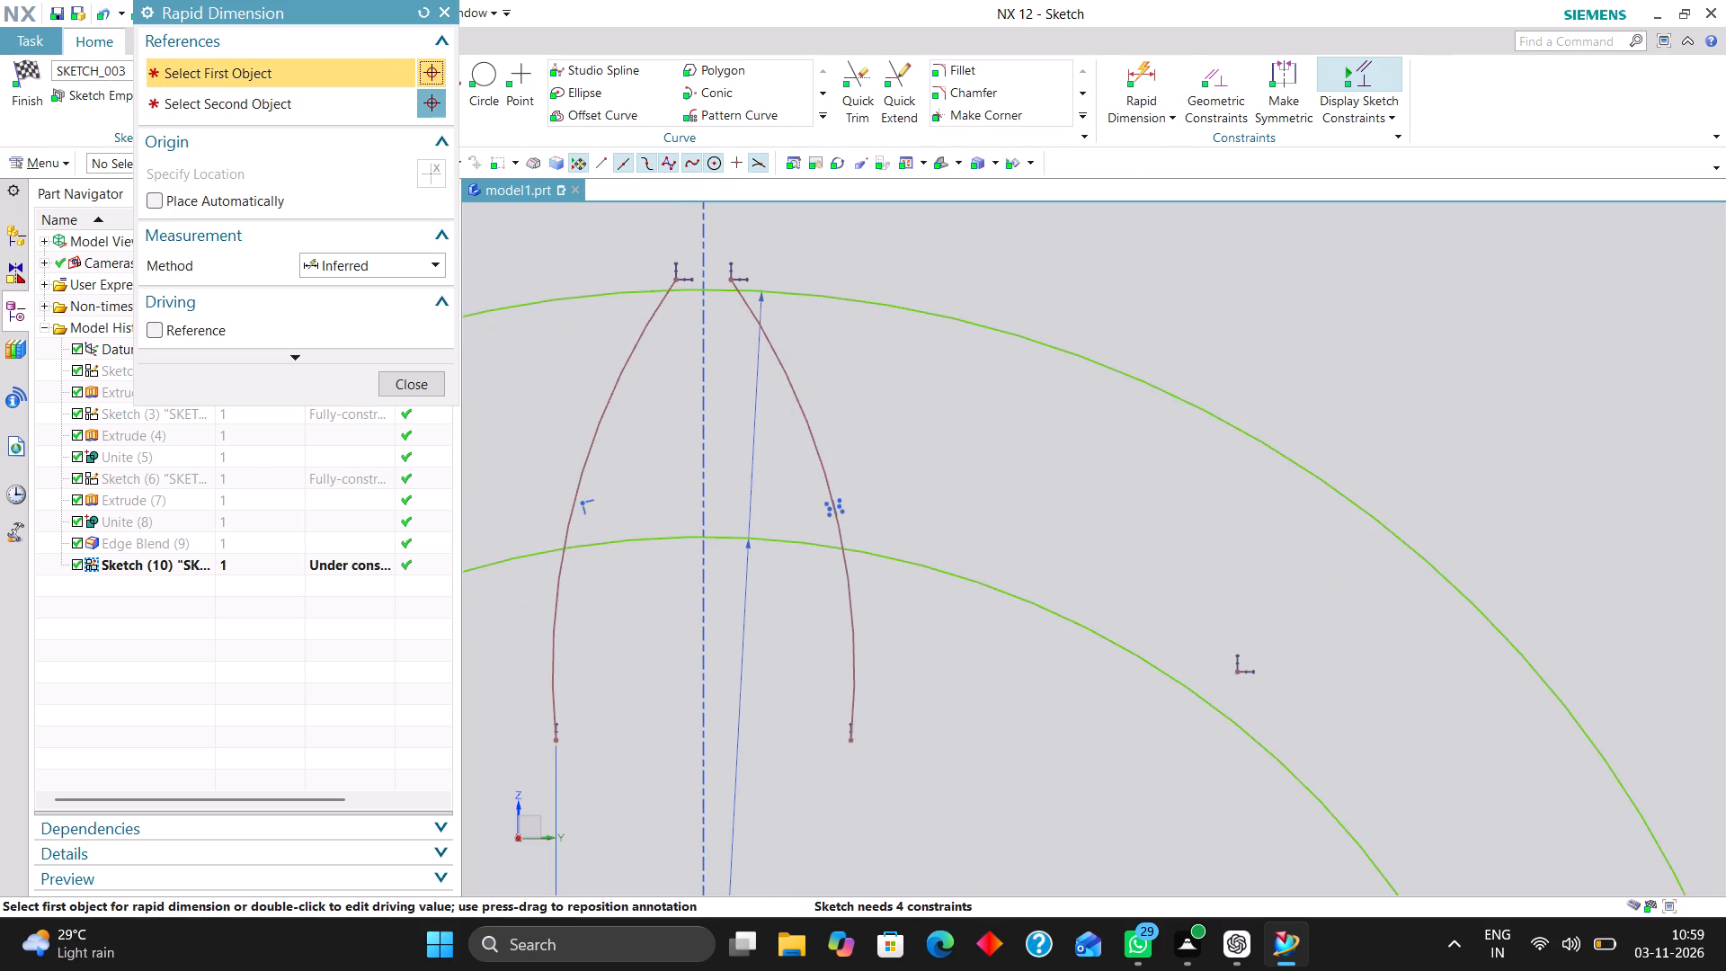
click(673, 273)
scroll(689, 295, down, 3)
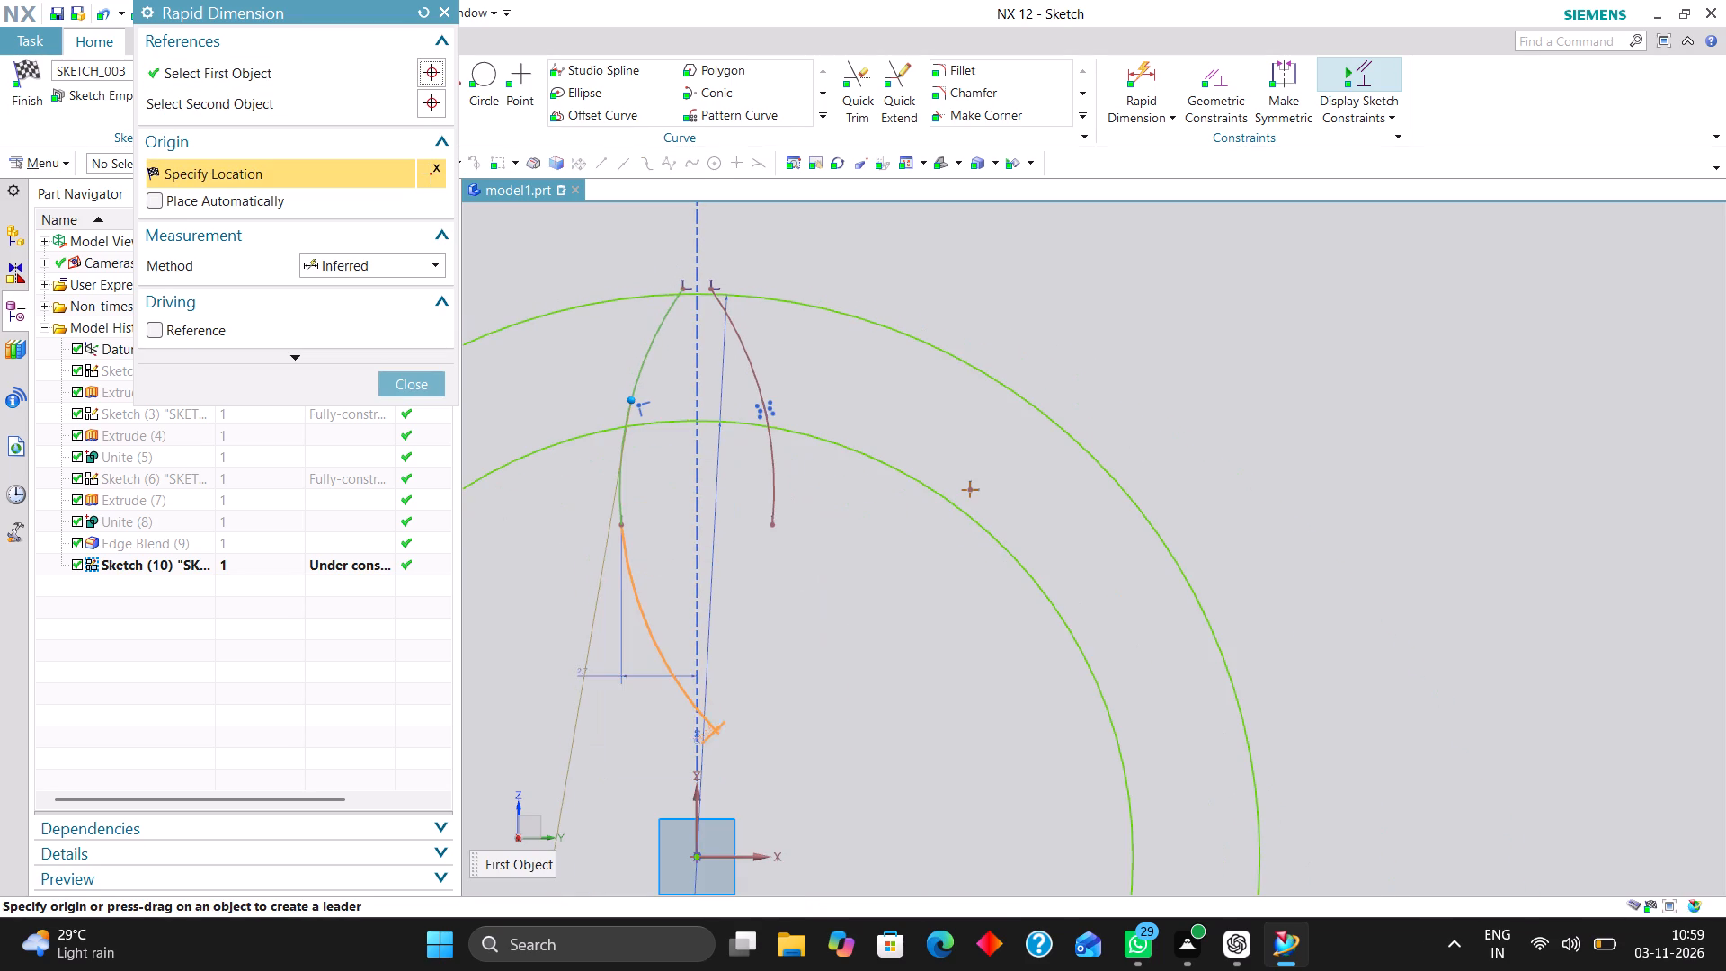
click(693, 814)
click(818, 588)
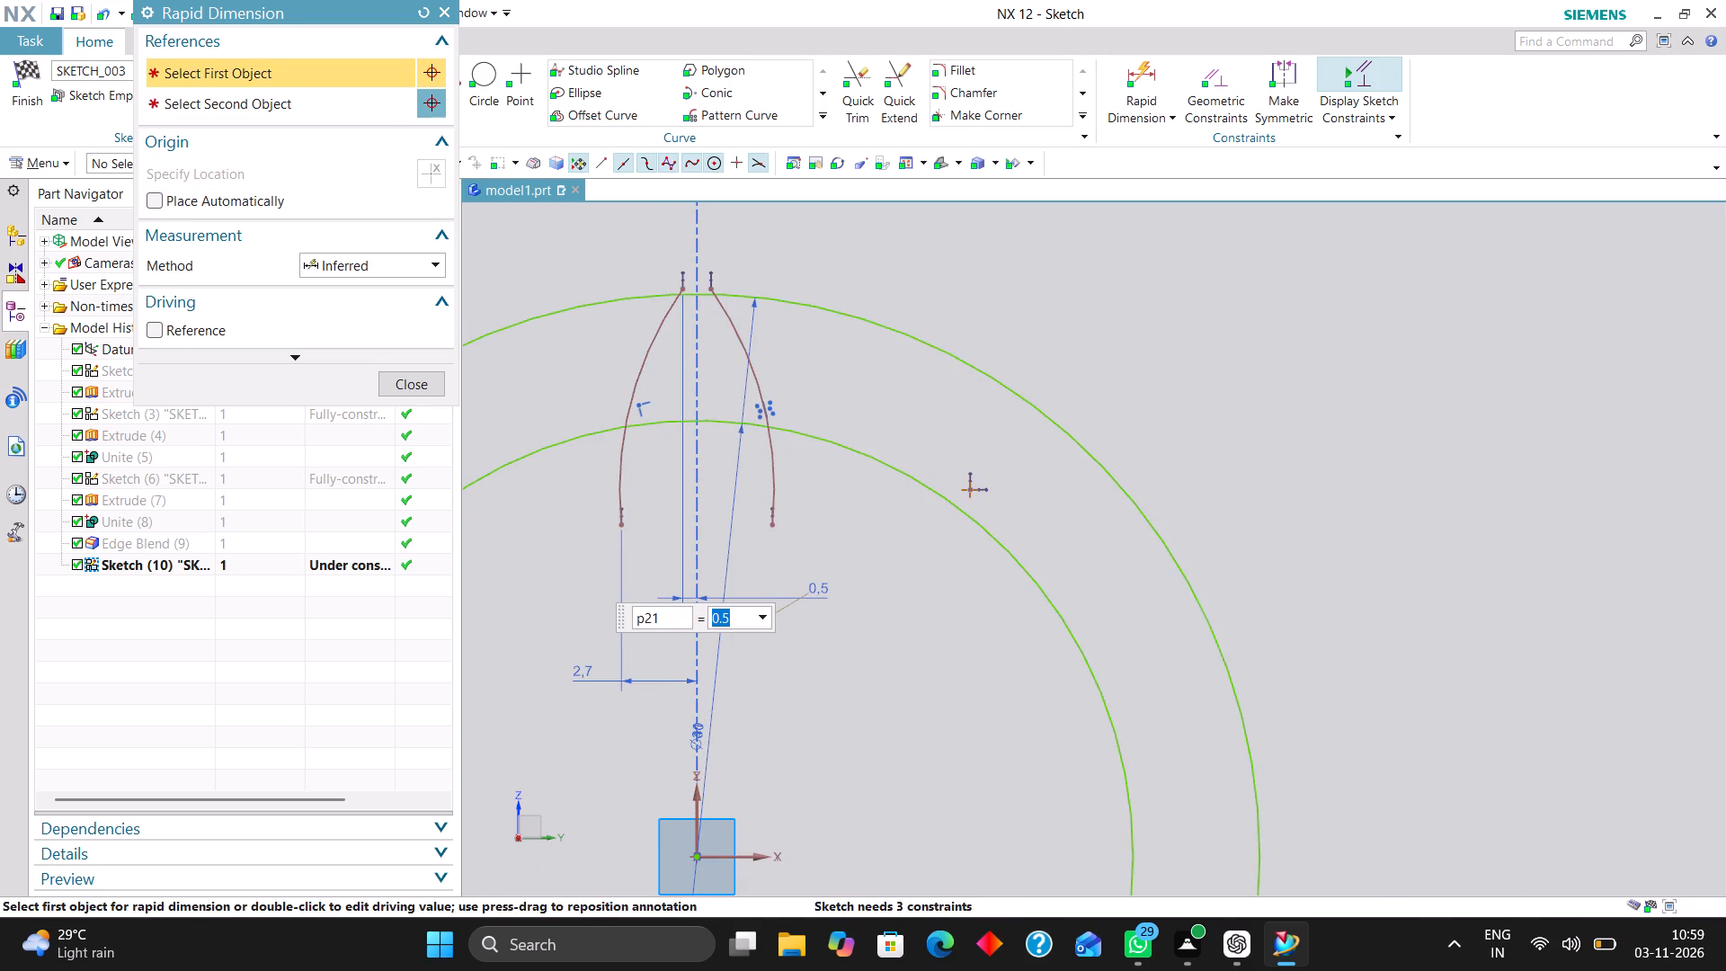
text(1.3)
key(BackSpace)
key(BackSpace)
key(BackSpace)
text(0.3)
key(Return)
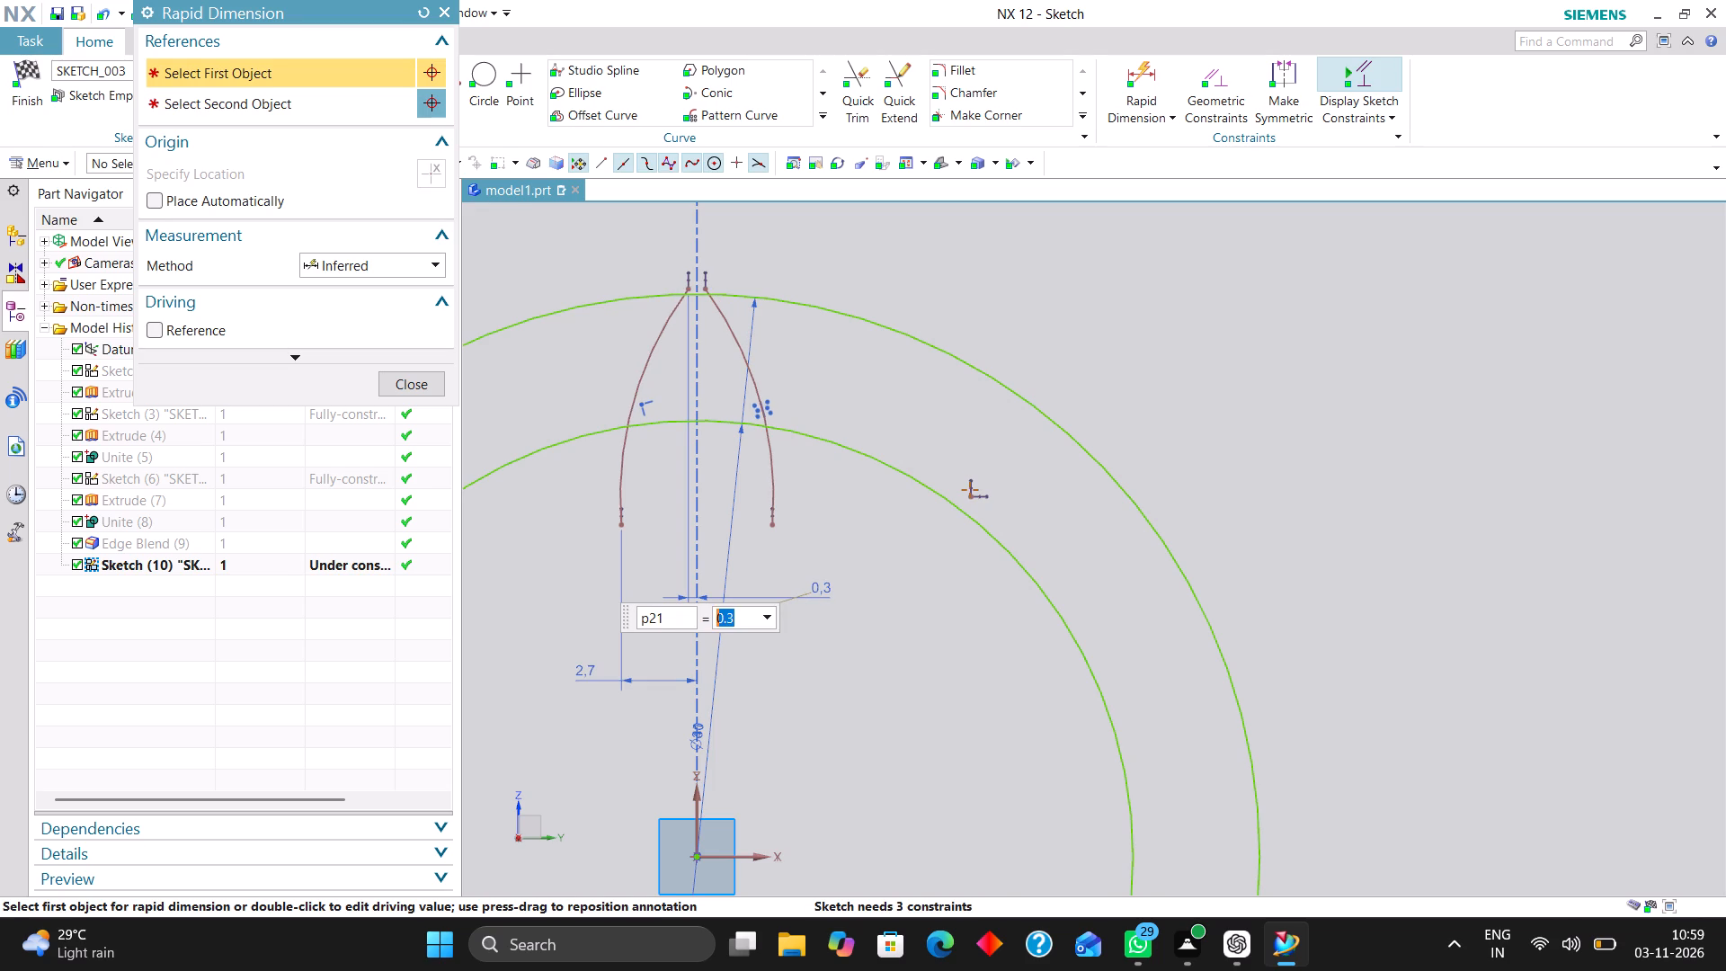
scroll(701, 282, down, 1)
click(429, 371)
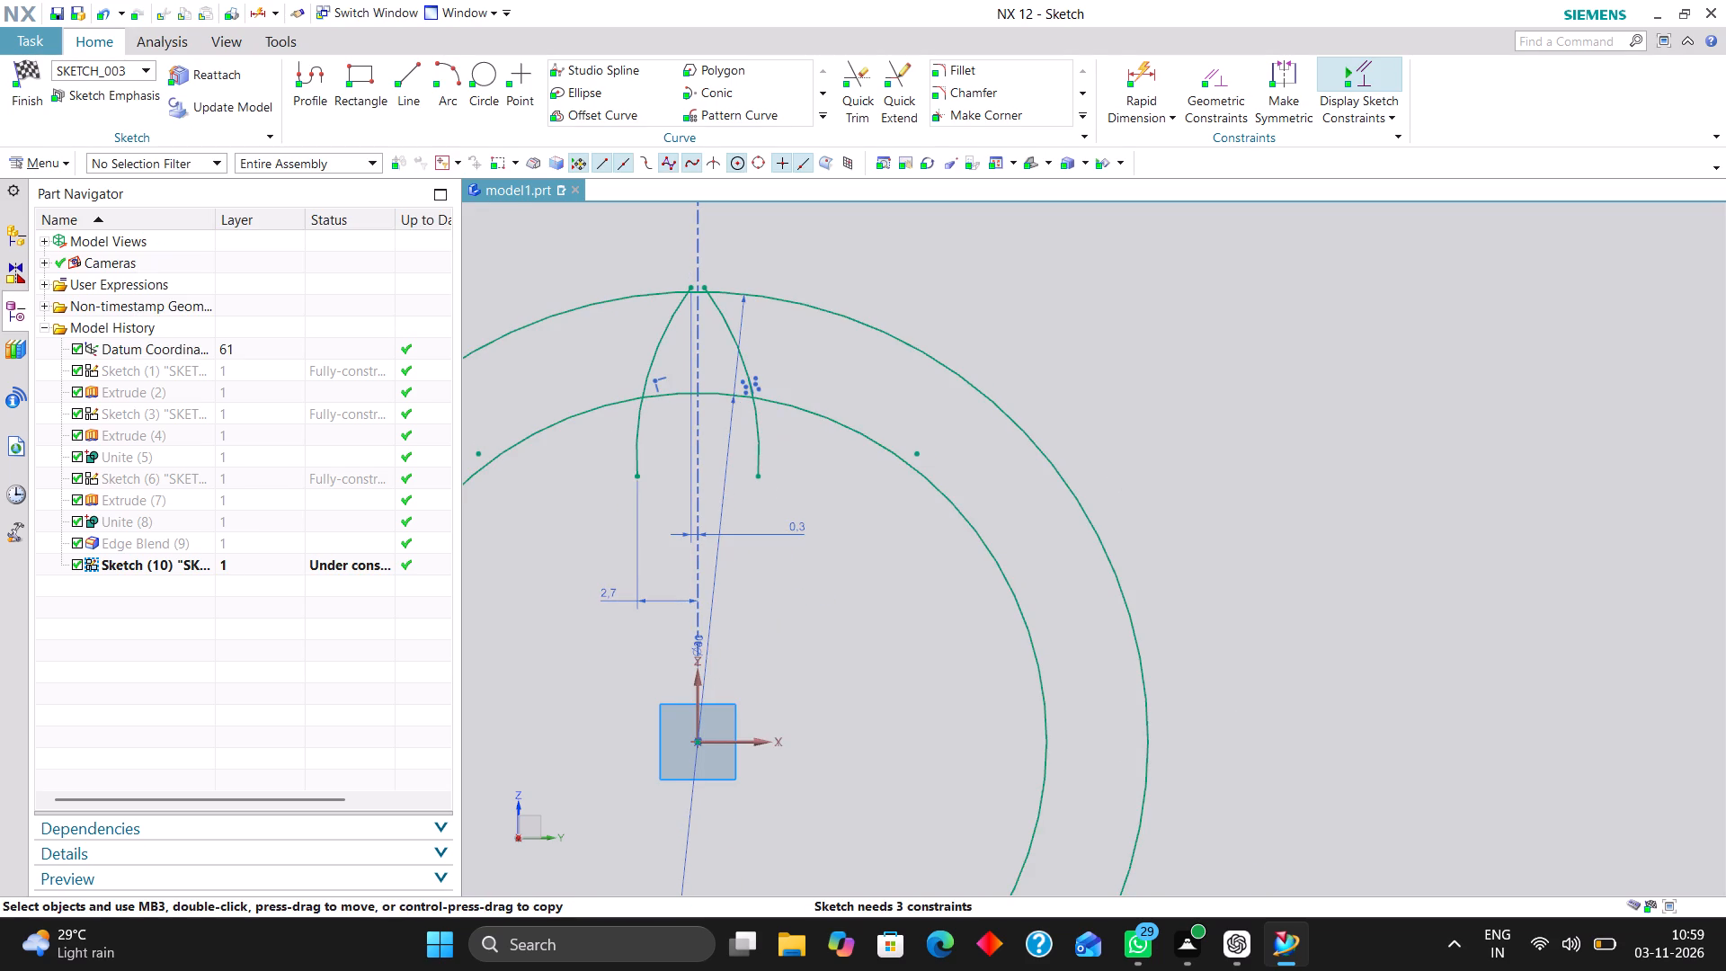
Move the flank arc's lower-end distance dimension slightly up and set it to 1 mm.
drag(609, 593, 608, 554)
double_click(611, 556)
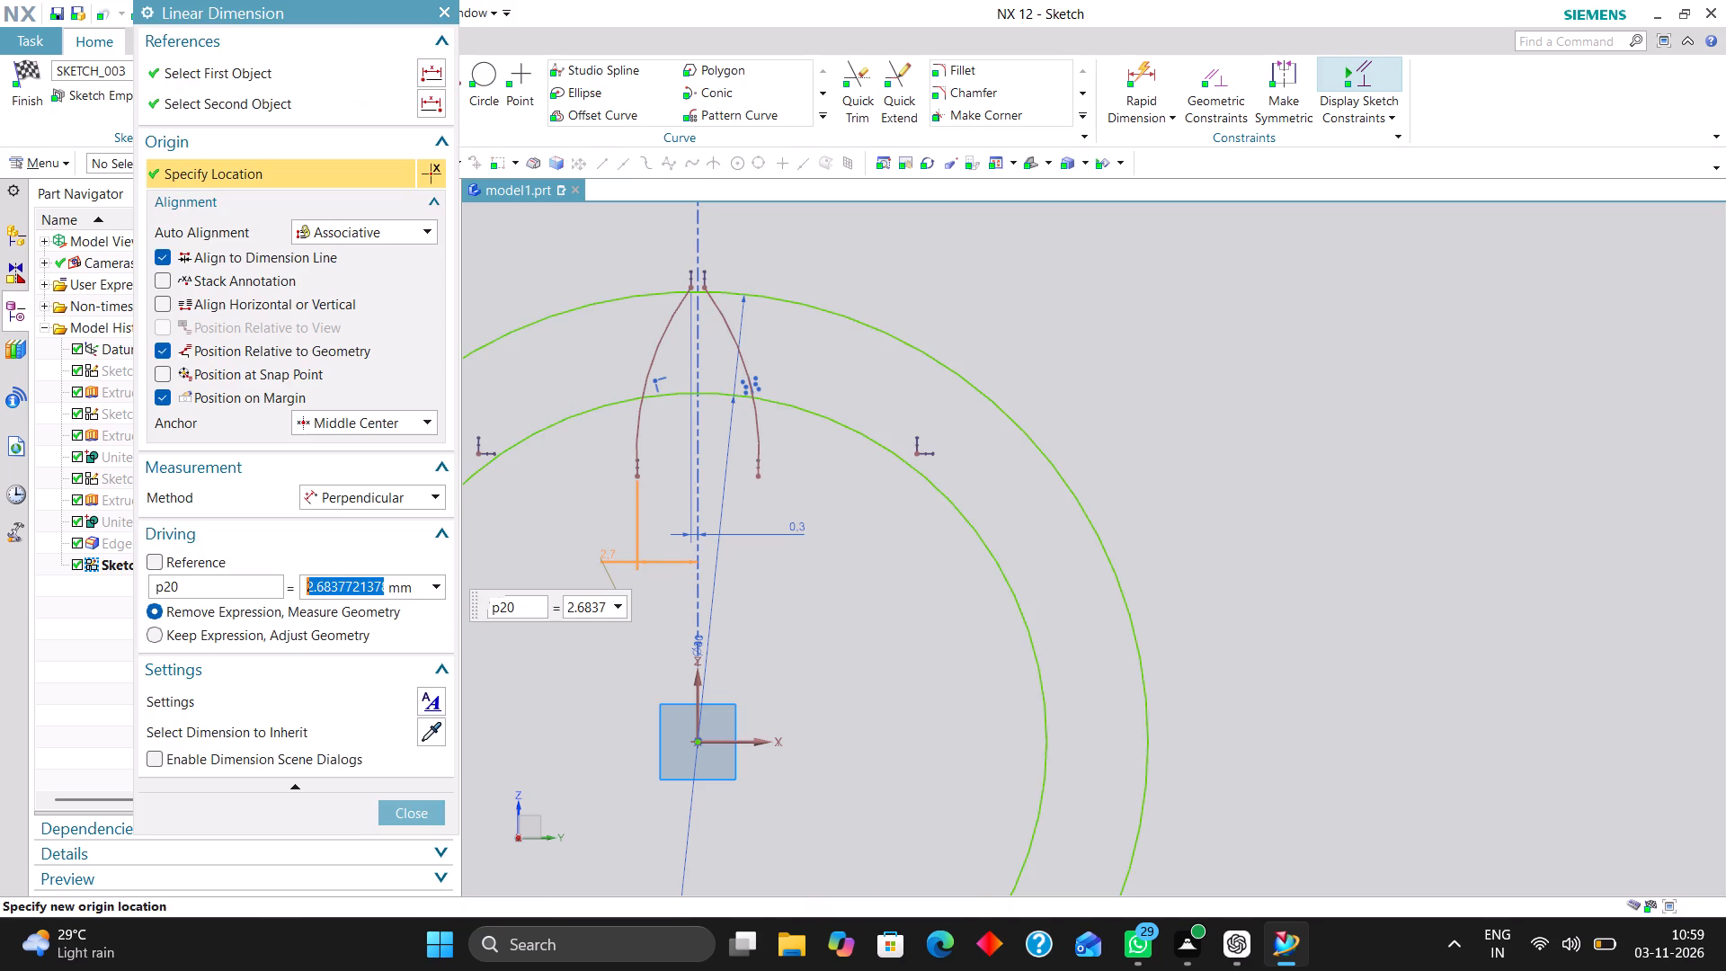
double_click(596, 605)
key(BackSpace)
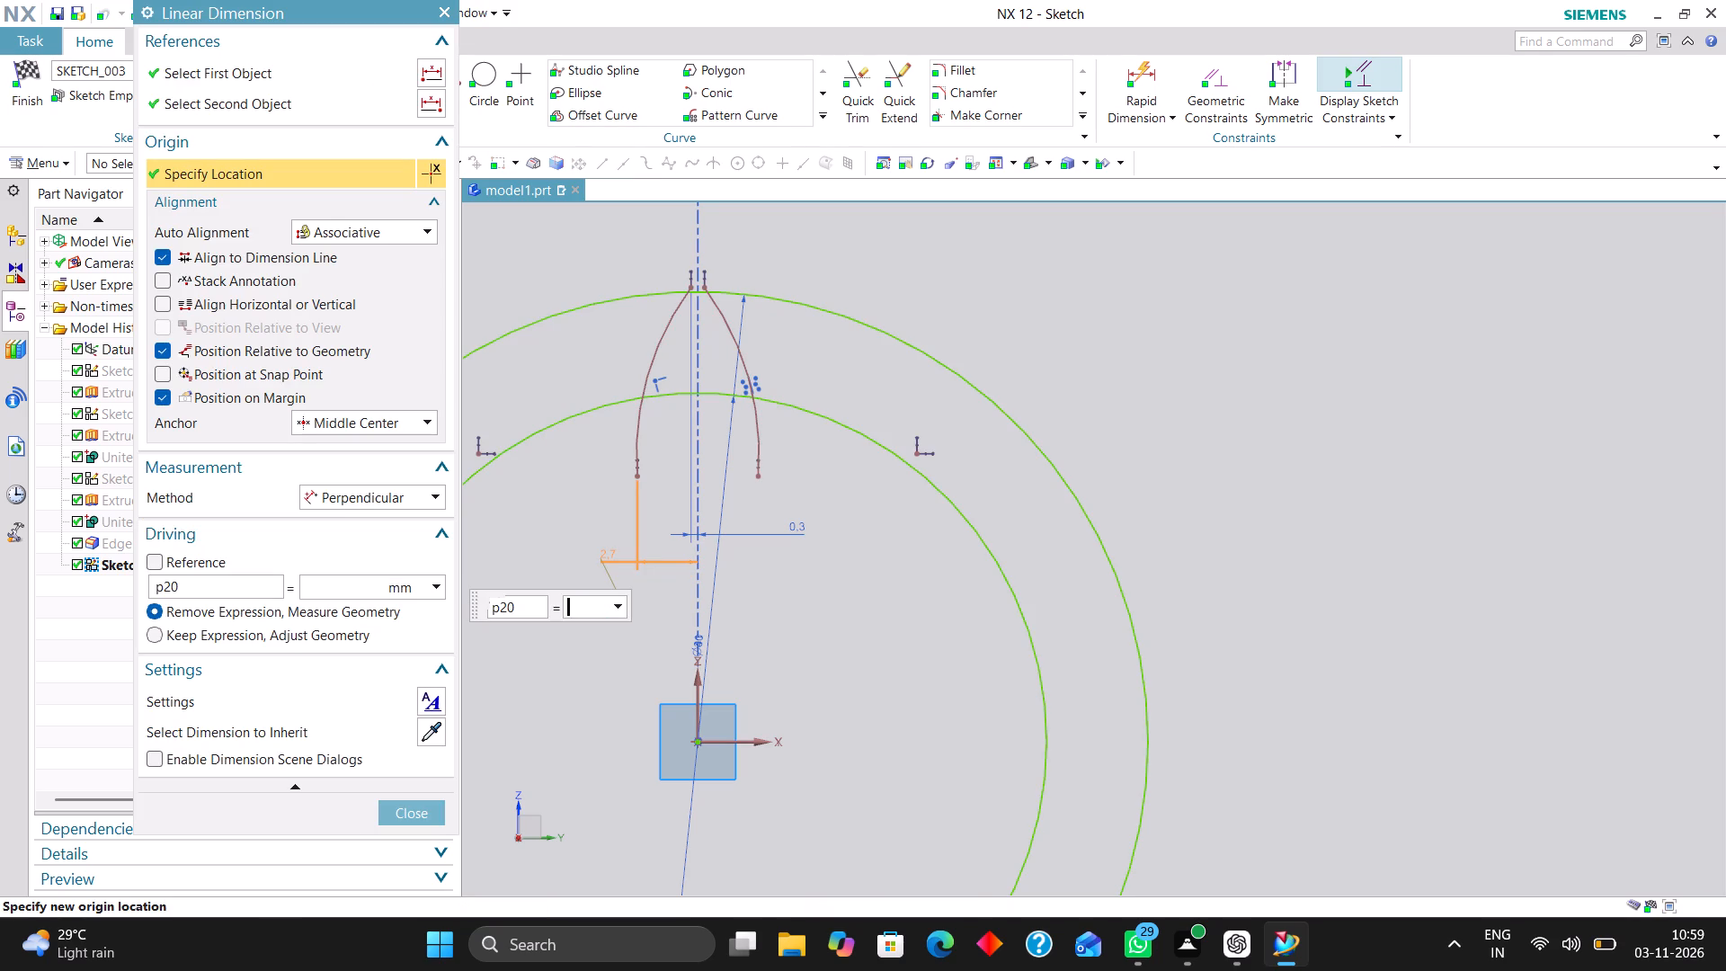
key(1)
key(Return)
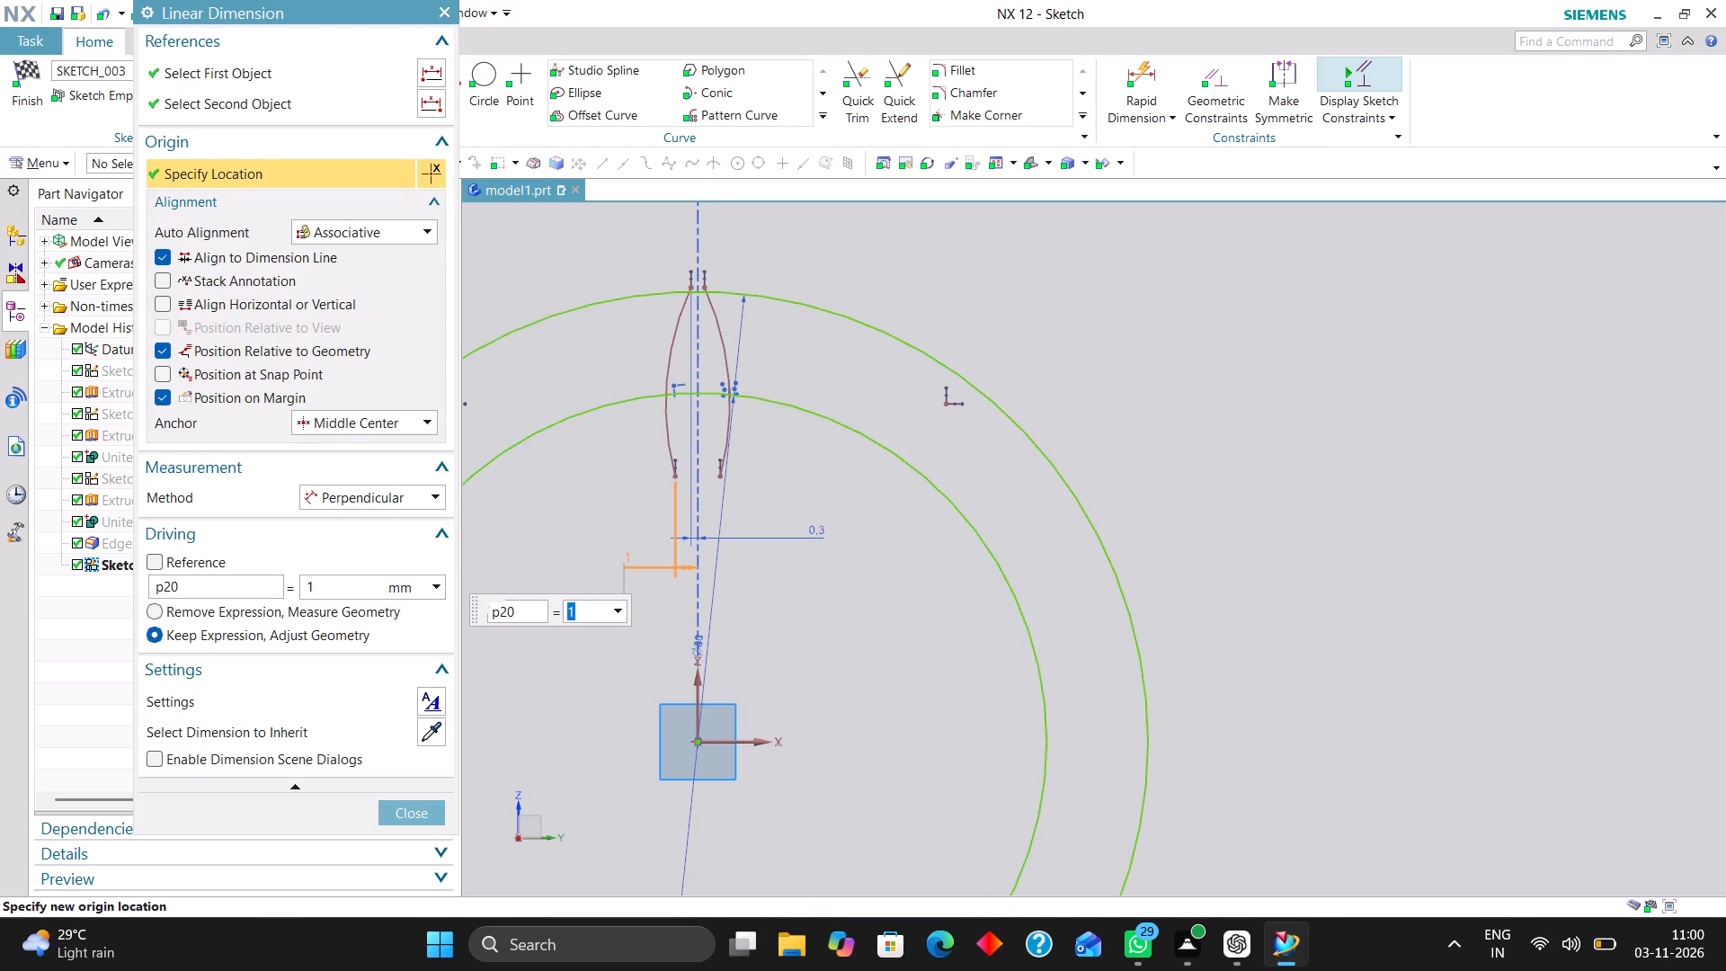
click(404, 819)
Shorten both flank arcs by moving the original arc's lower endpoint up to just inside the inner circle.
scroll(716, 415, up, 1)
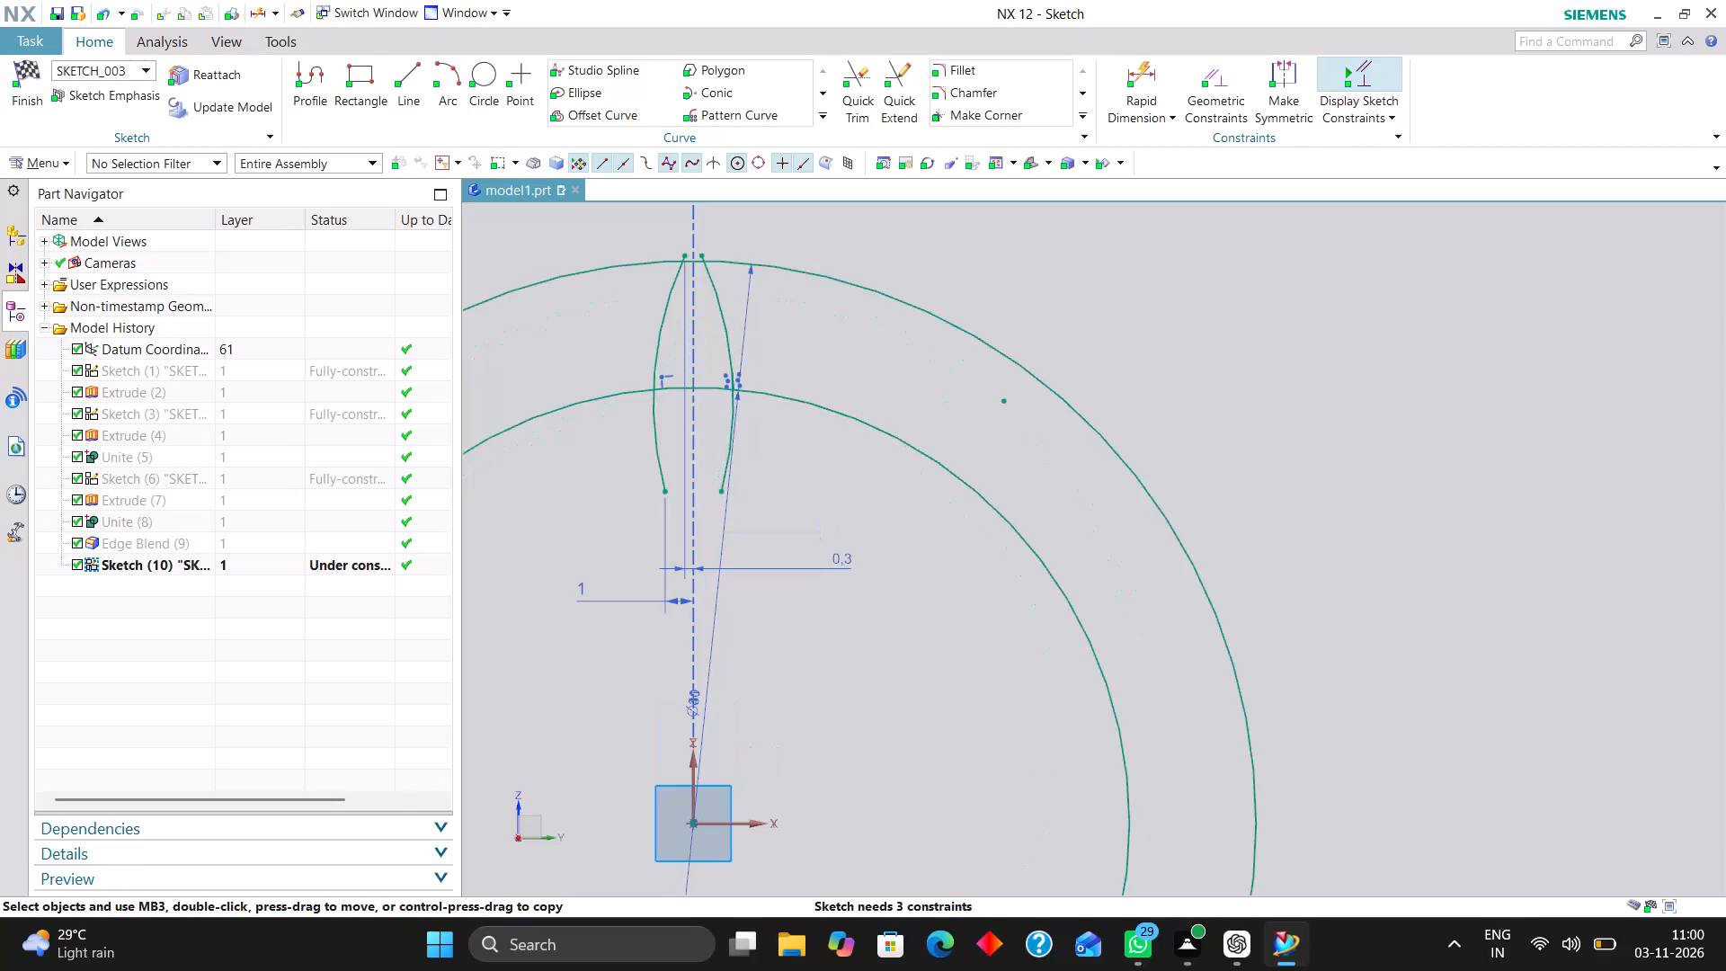
drag(664, 488, 655, 427)
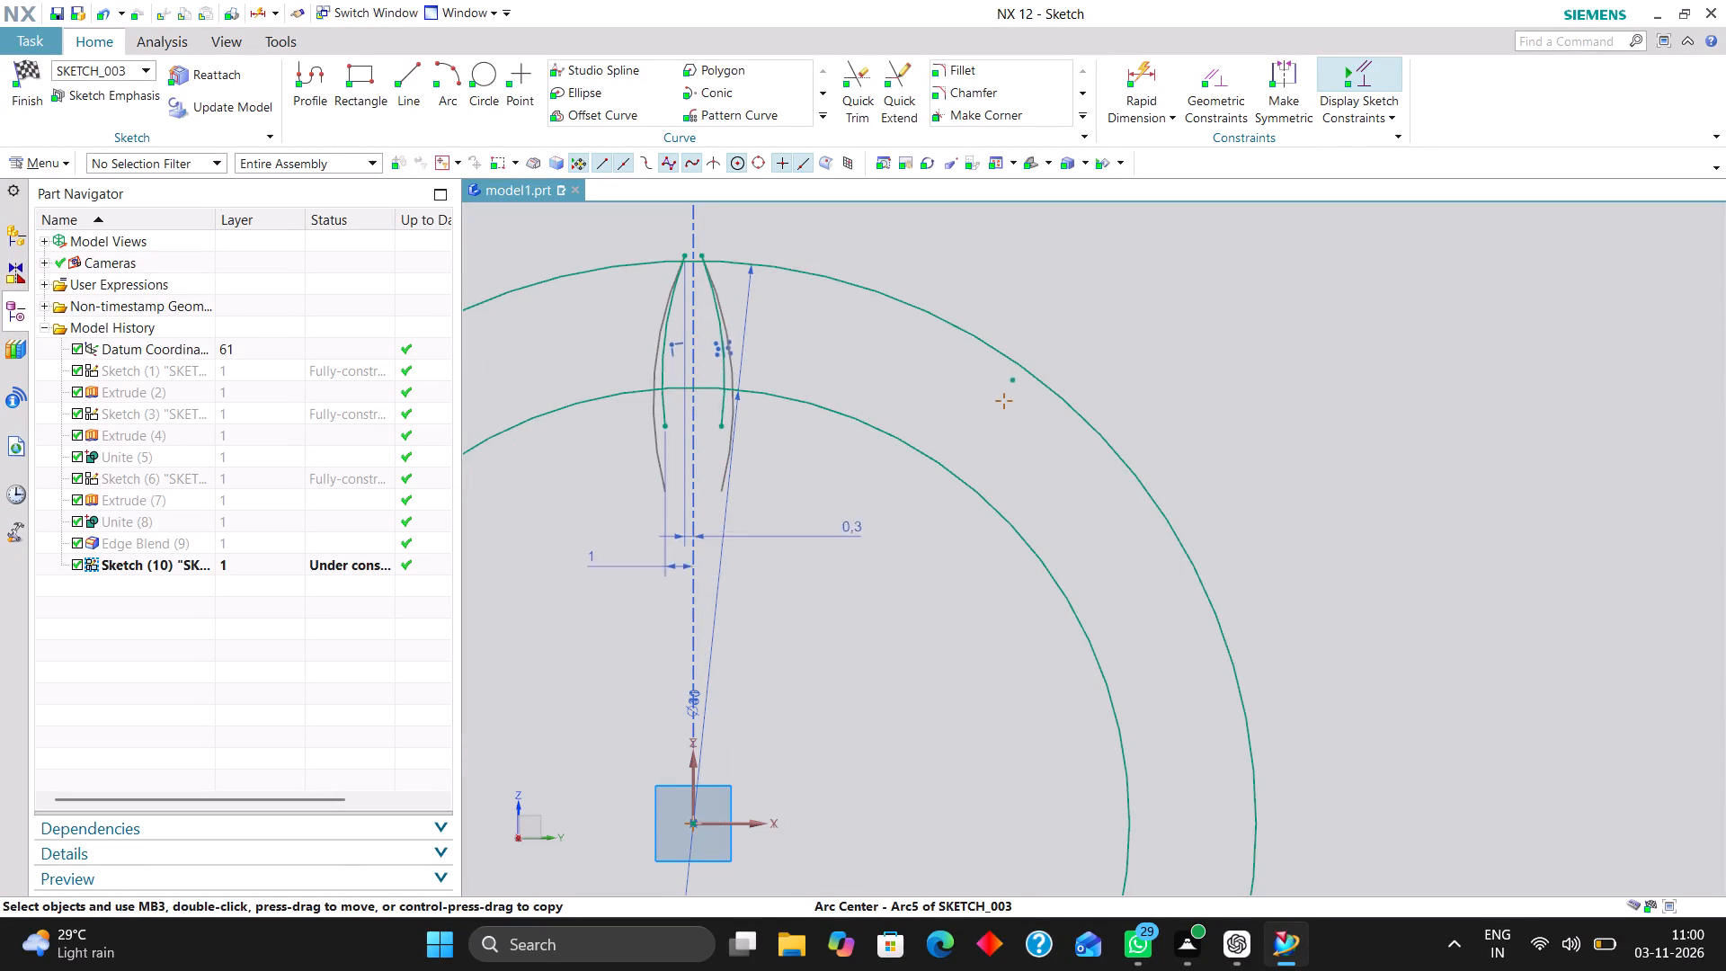
drag(655, 427, 653, 408)
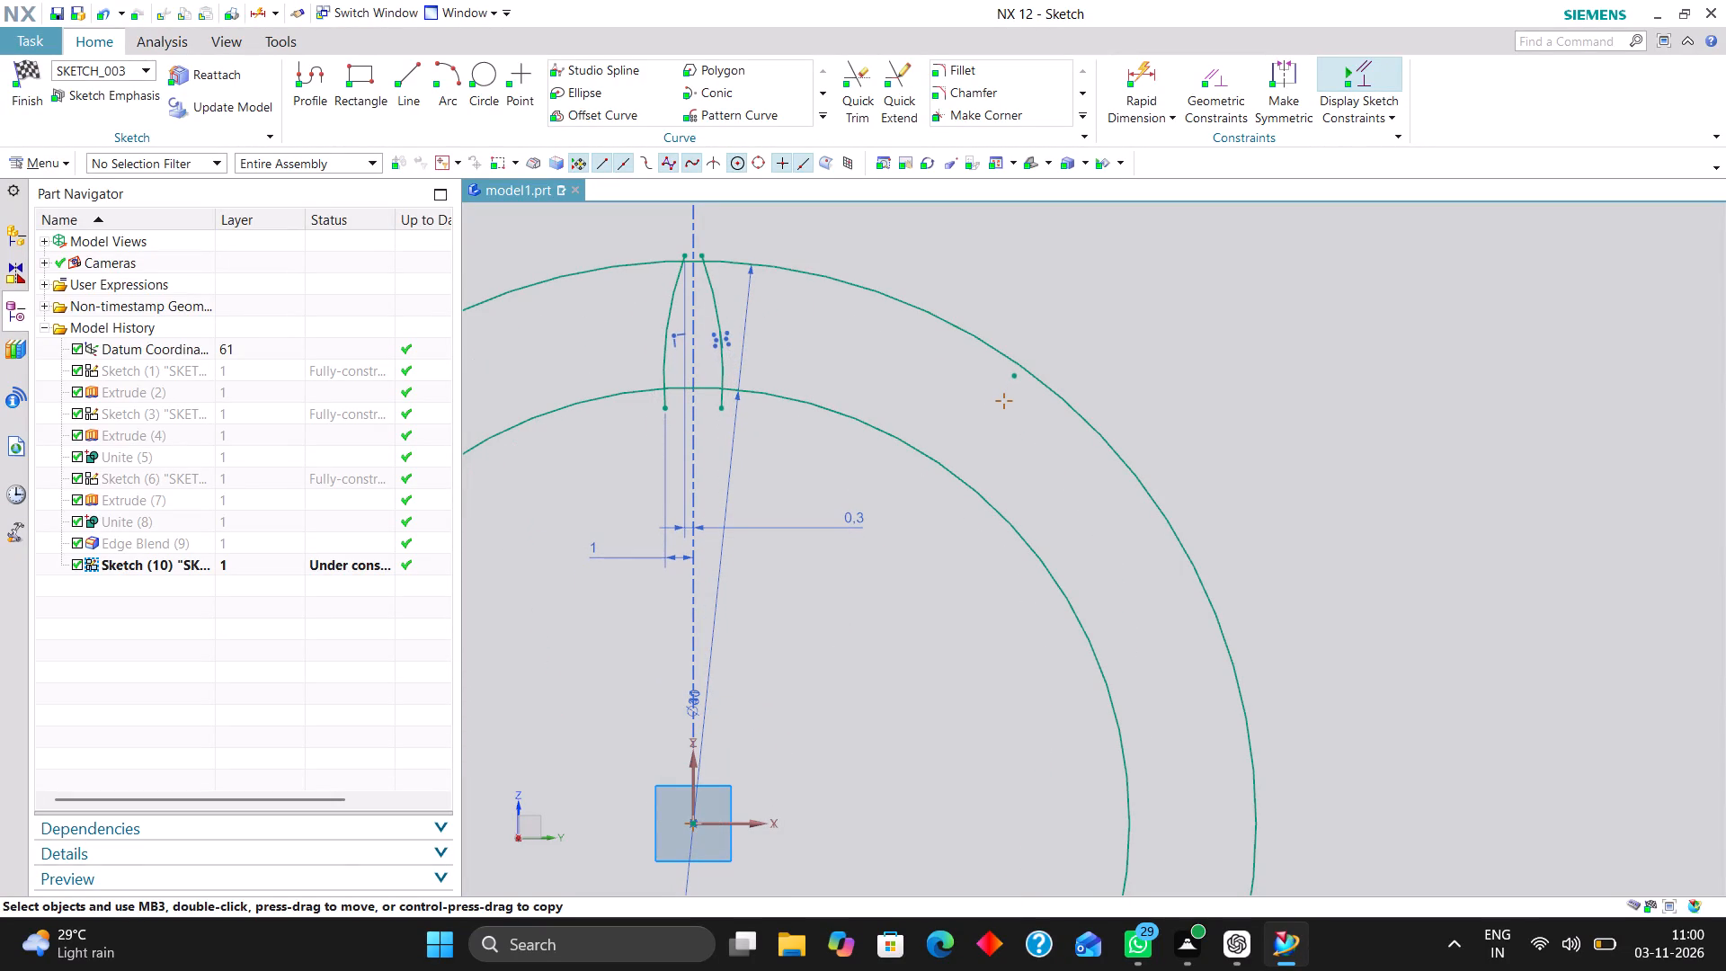
Quick Trim the original flank arc's overhangs beyond the outer circle and inside the inner circle.
scroll(1054, 400, down, 2)
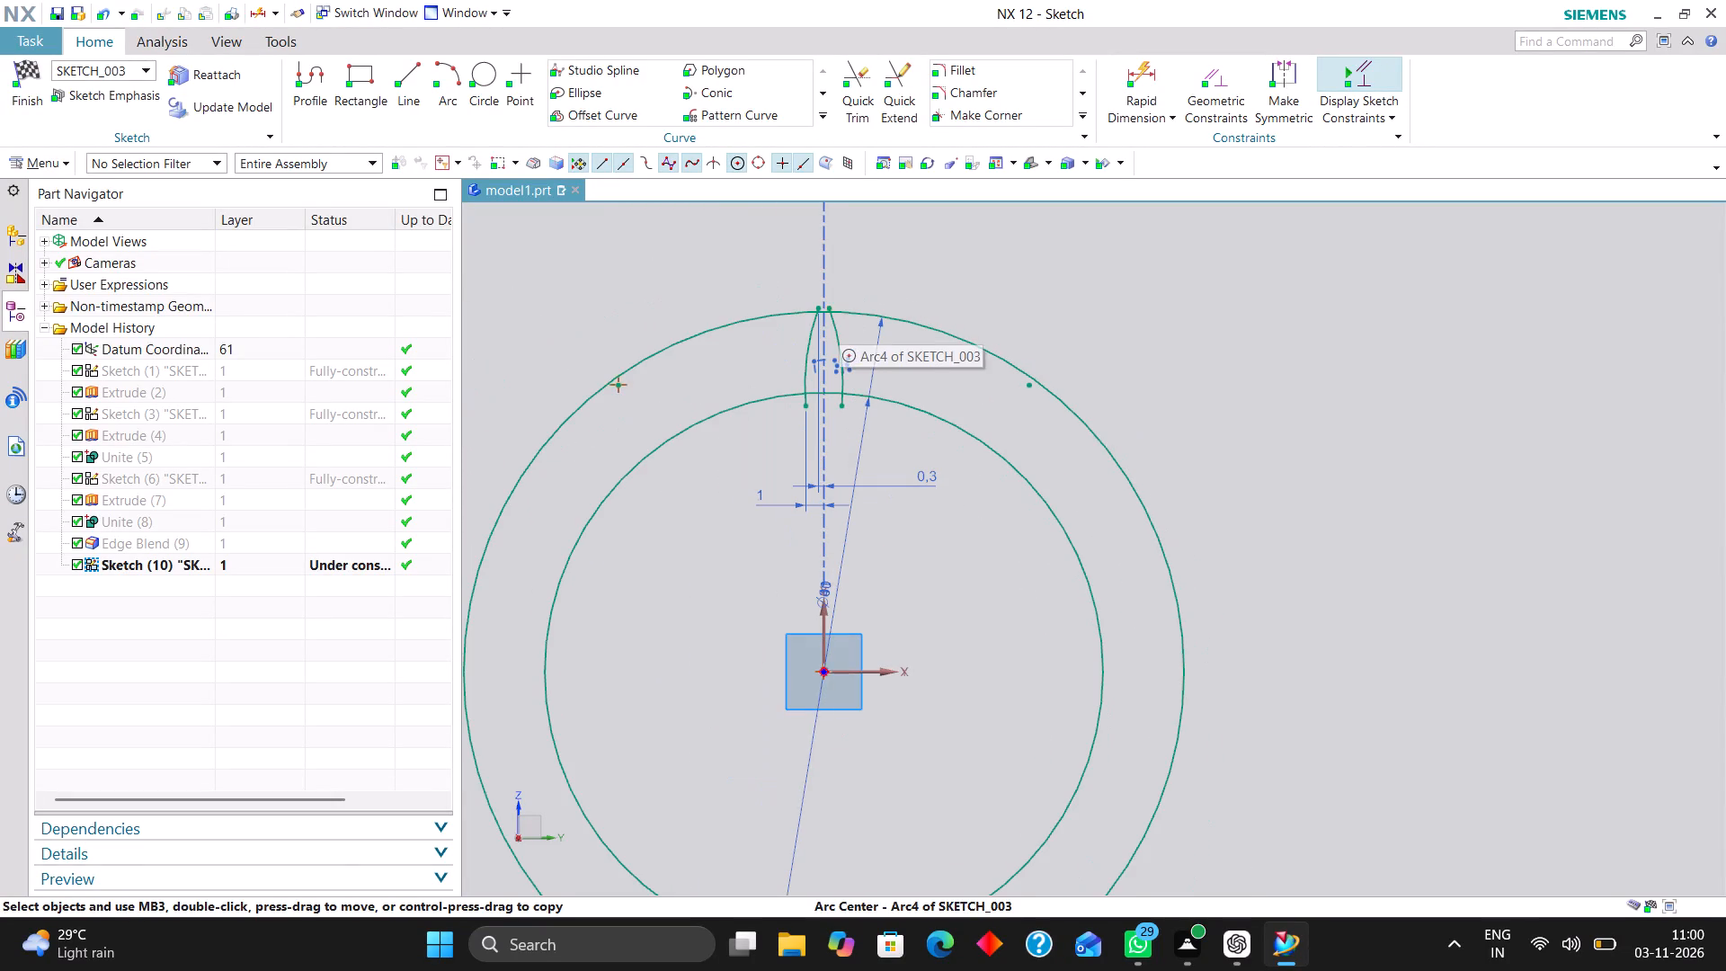
scroll(838, 320, up, 6)
scroll(876, 417, down, 2)
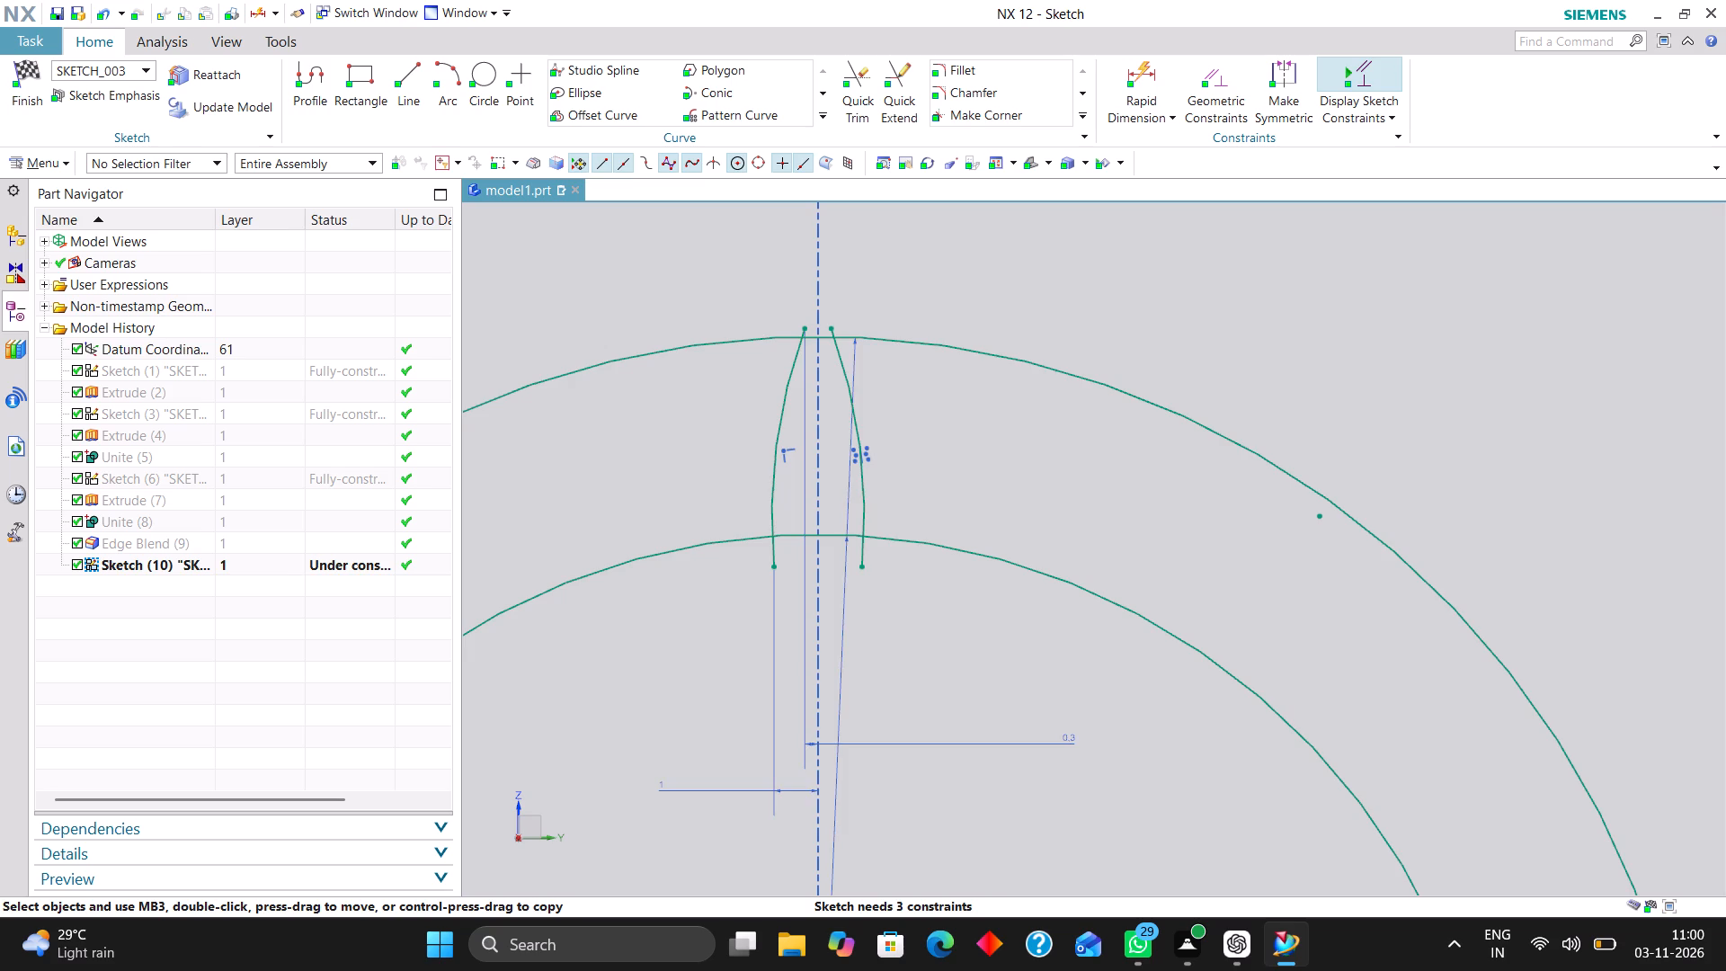
scroll(842, 347, down, 1)
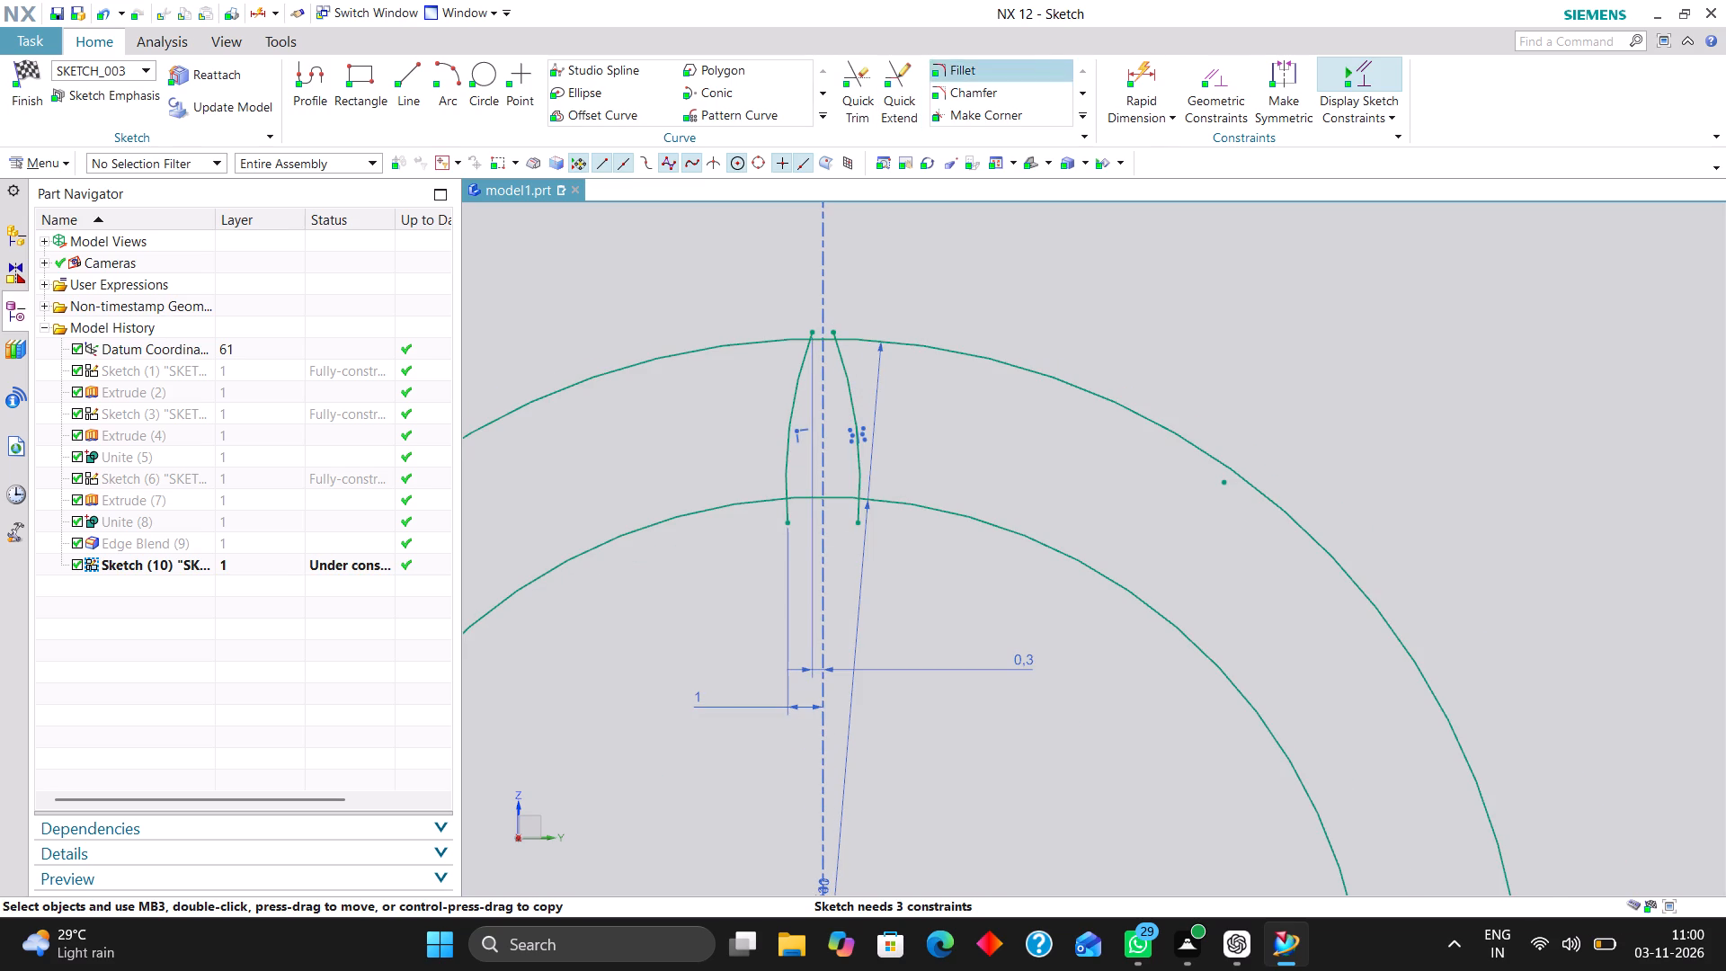
click(854, 76)
scroll(812, 335, up, 7)
click(811, 315)
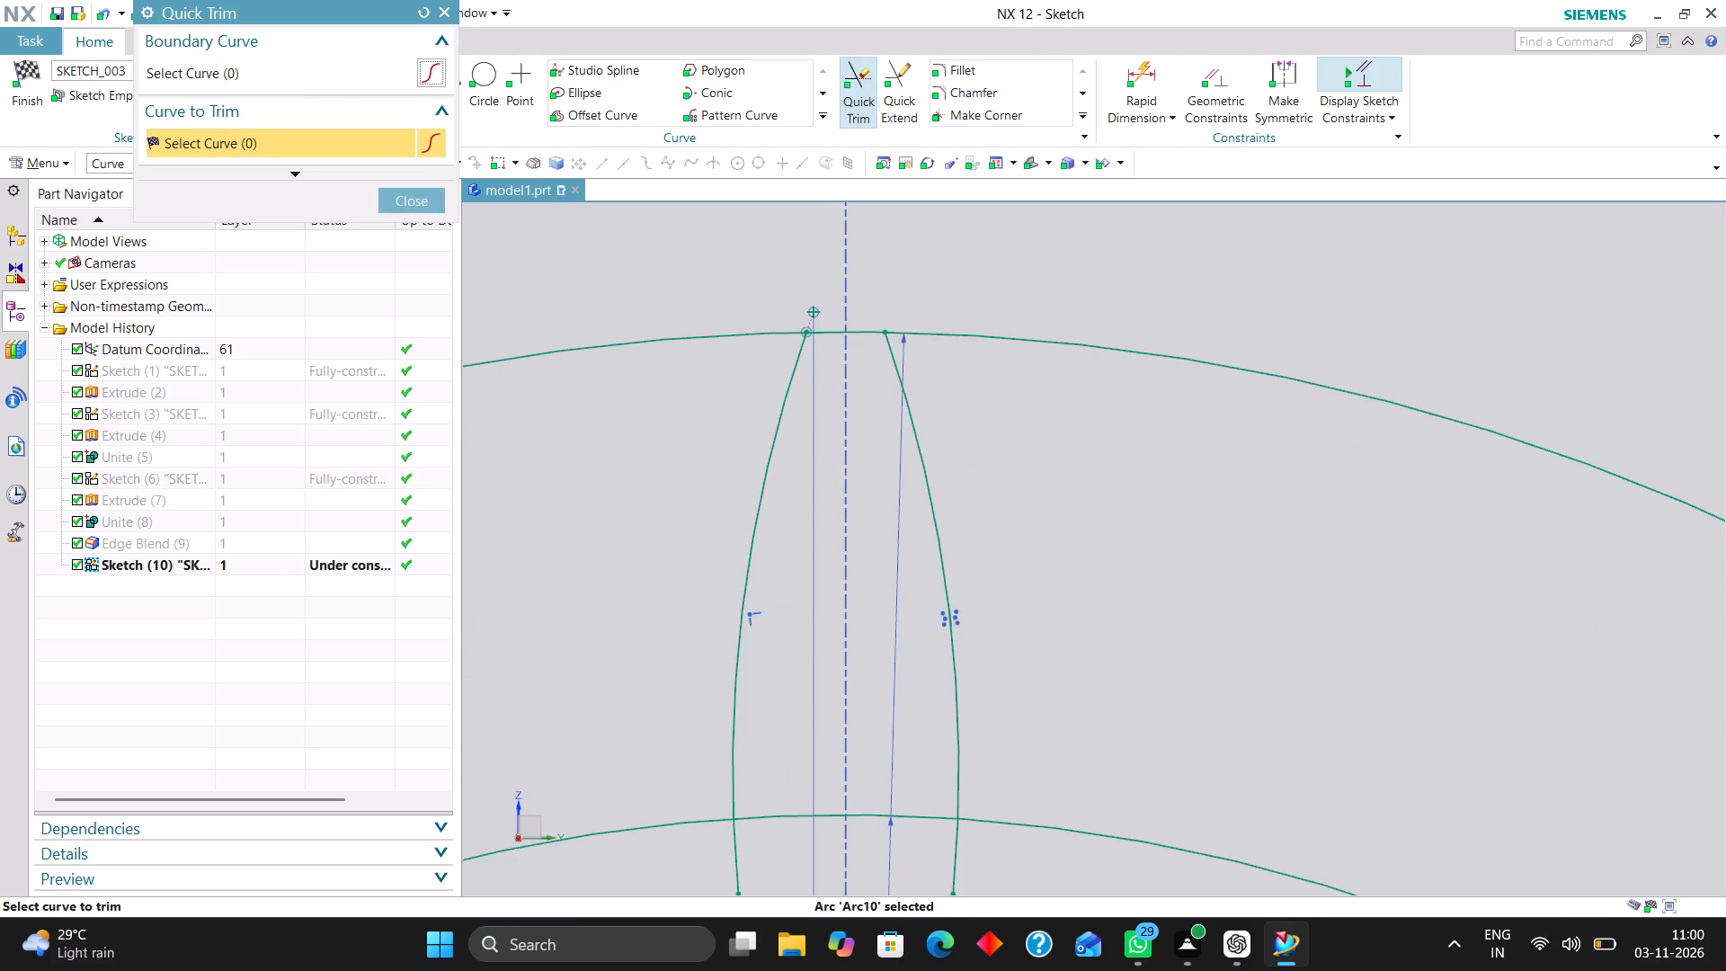
scroll(869, 253, down, 3)
click(799, 571)
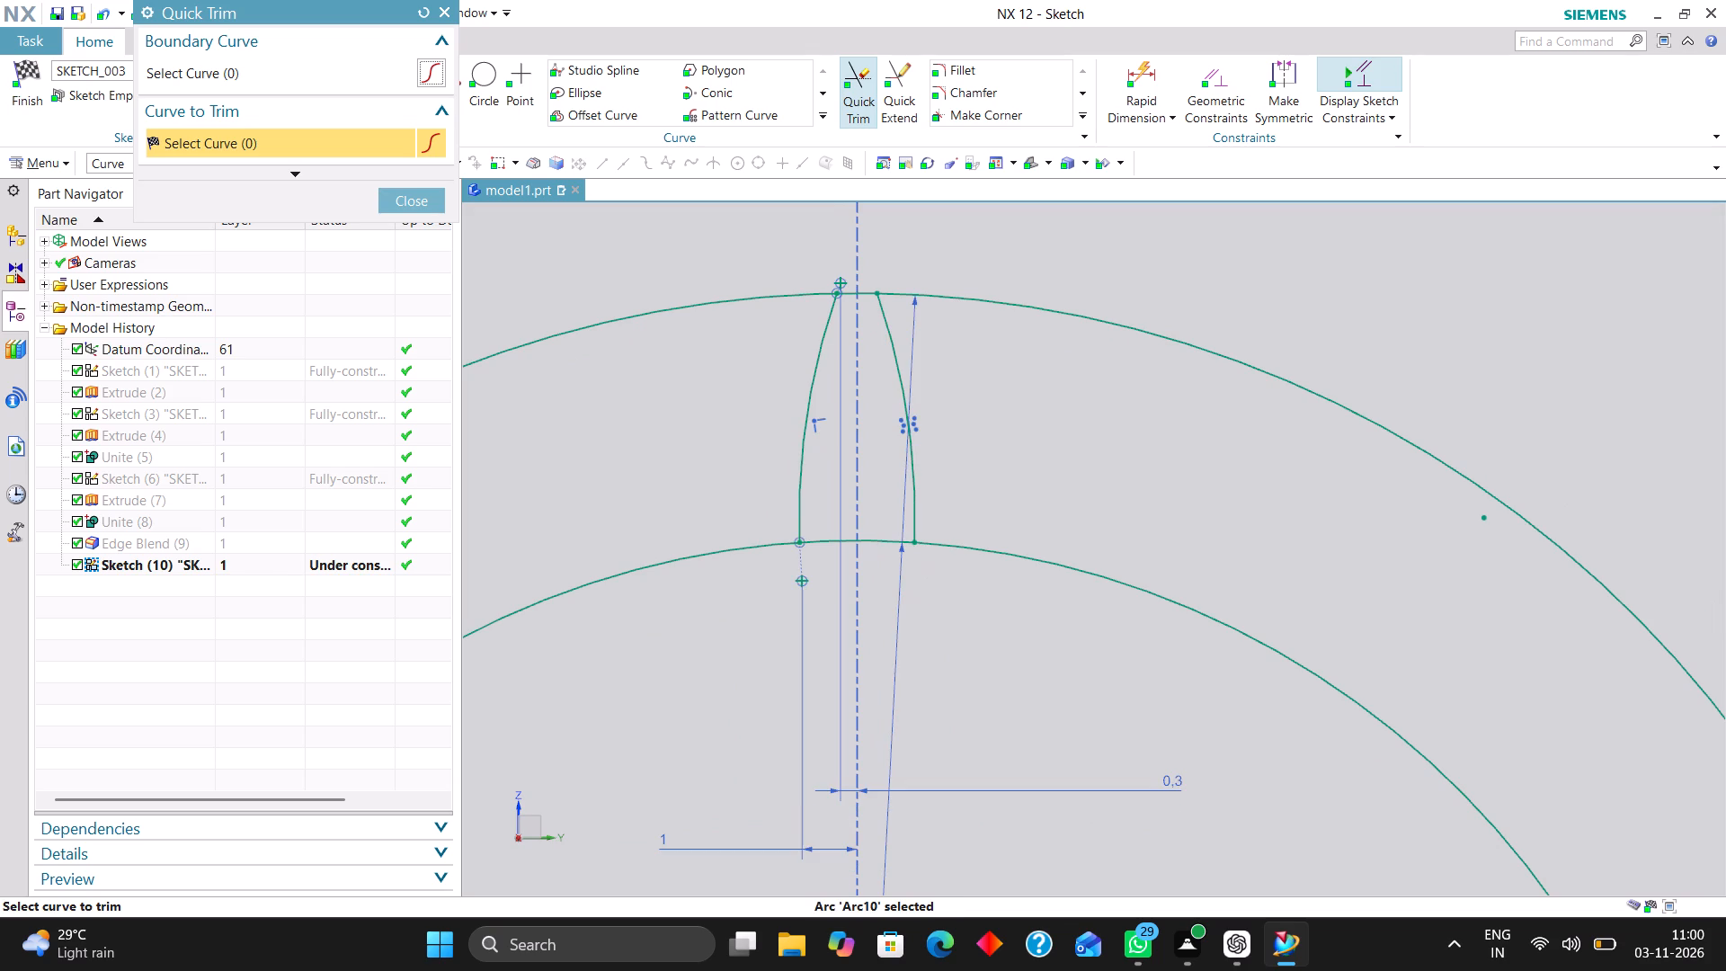
click(412, 197)
Convert the original flank arc's two leftover dimensioned points, above the outer circle and inside the inner circle, to reference.
scroll(836, 273, up, 6)
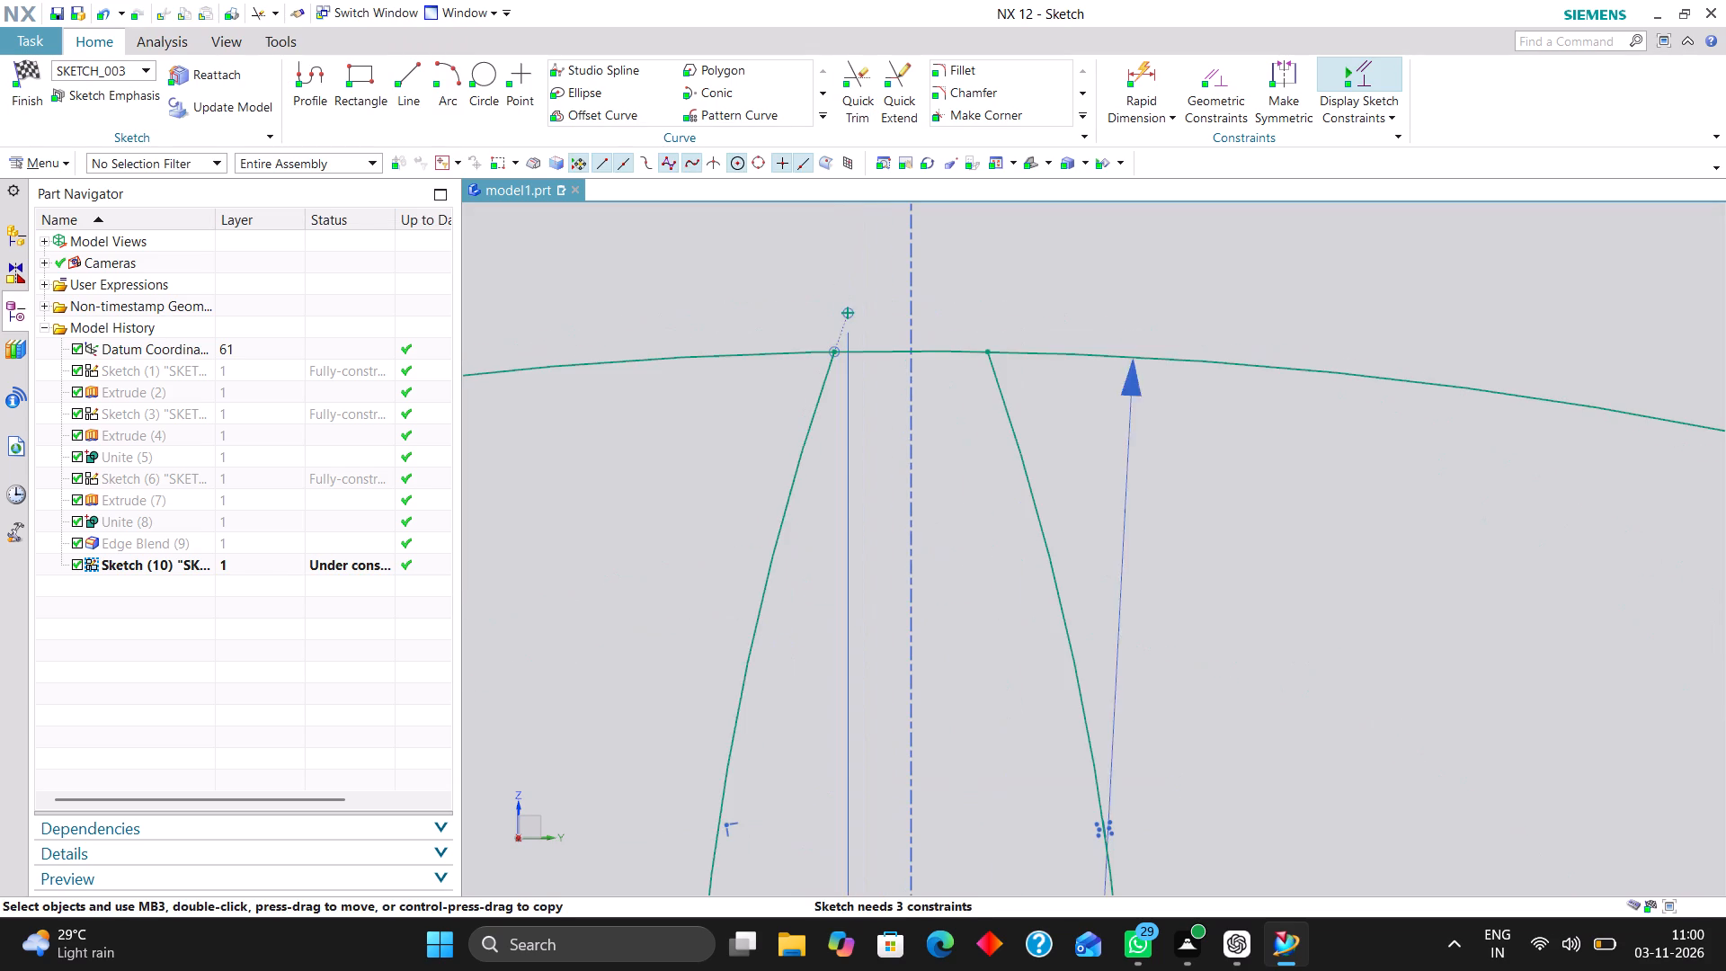
right_click(849, 312)
click(930, 317)
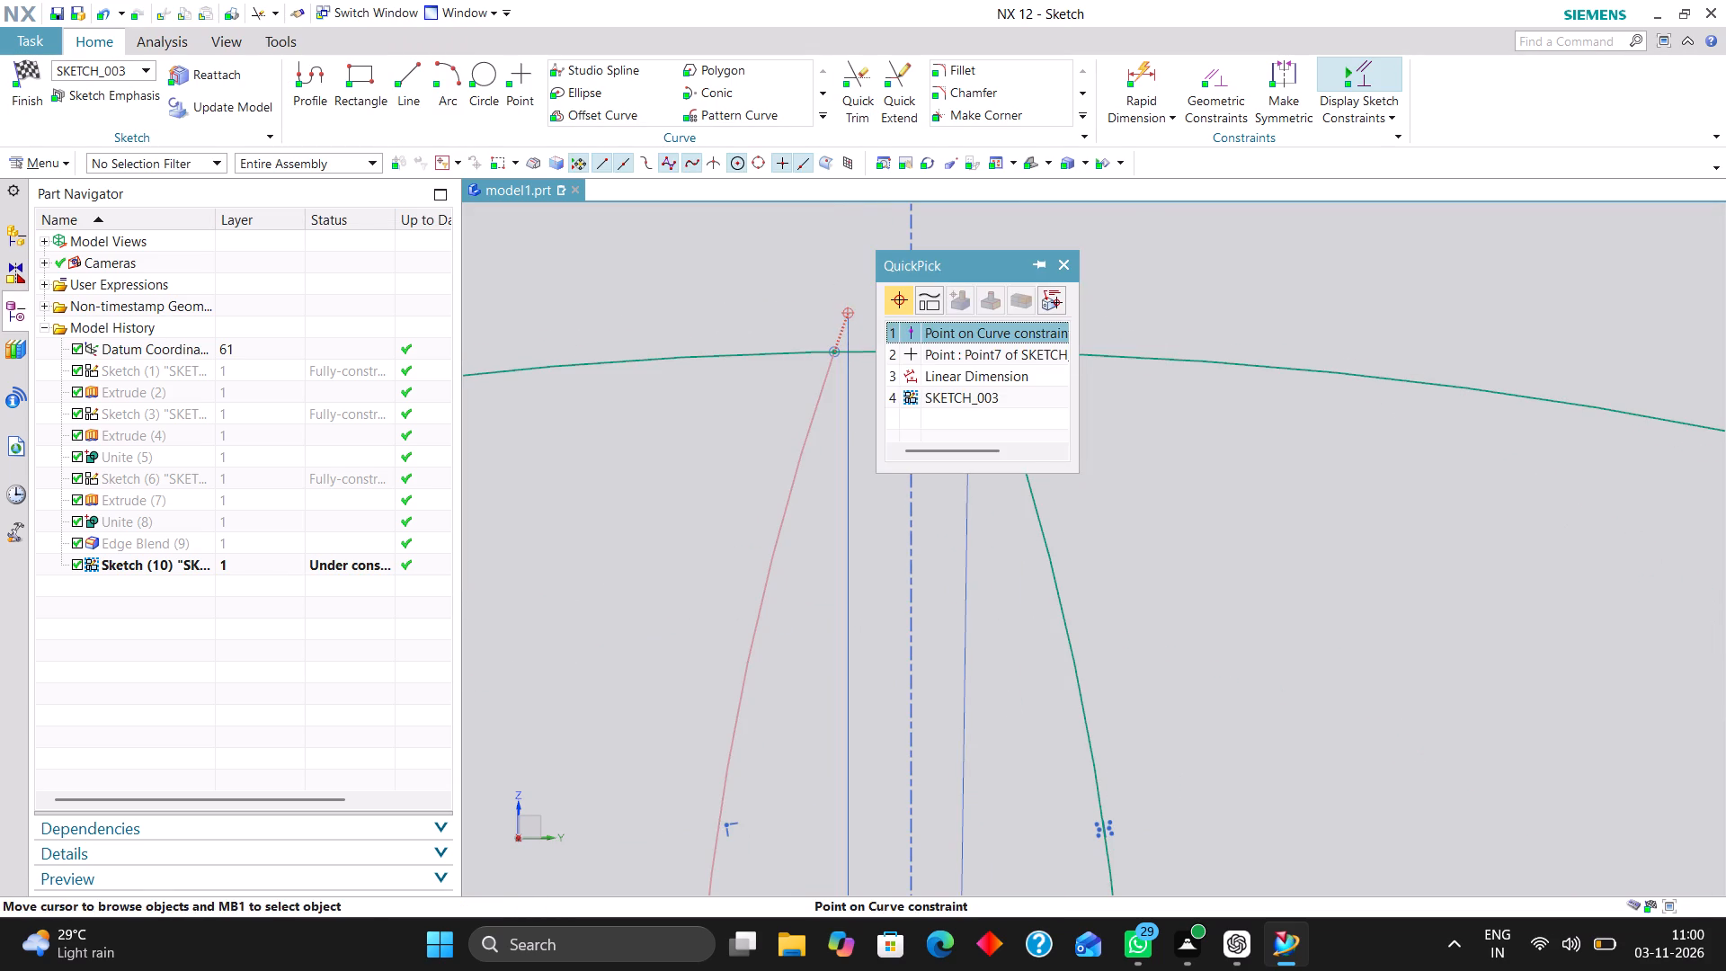
click(950, 350)
click(1044, 317)
scroll(896, 279, down, 2)
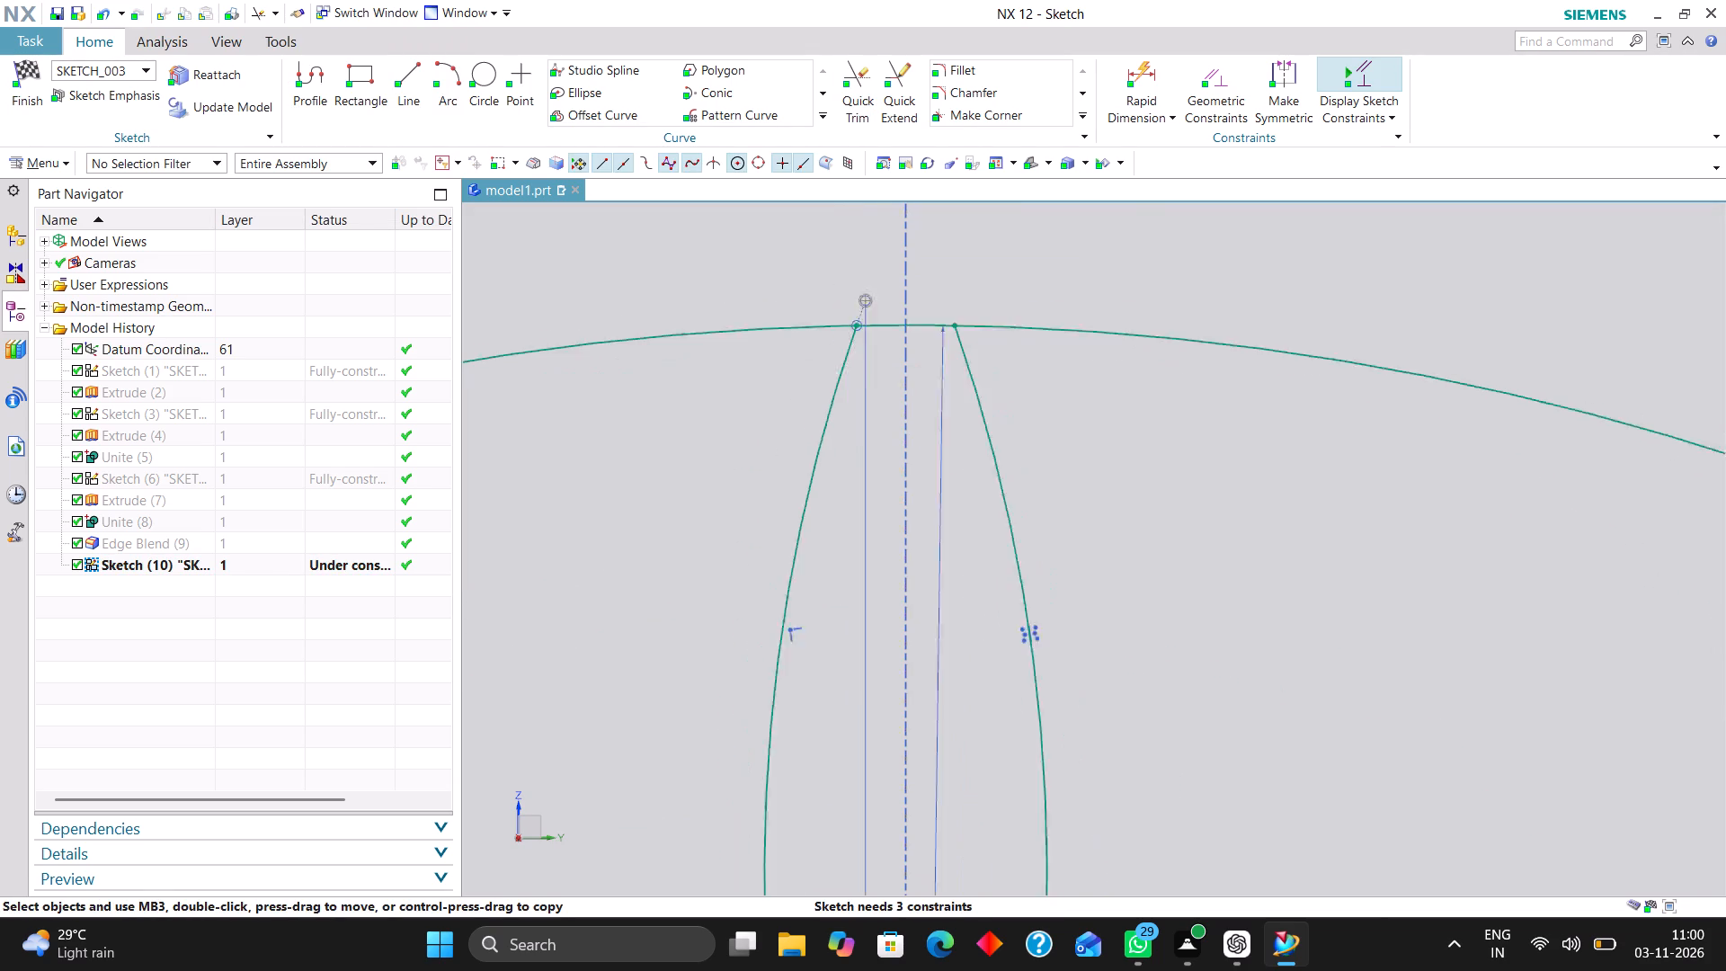
scroll(896, 279, down, 6)
right_click(865, 479)
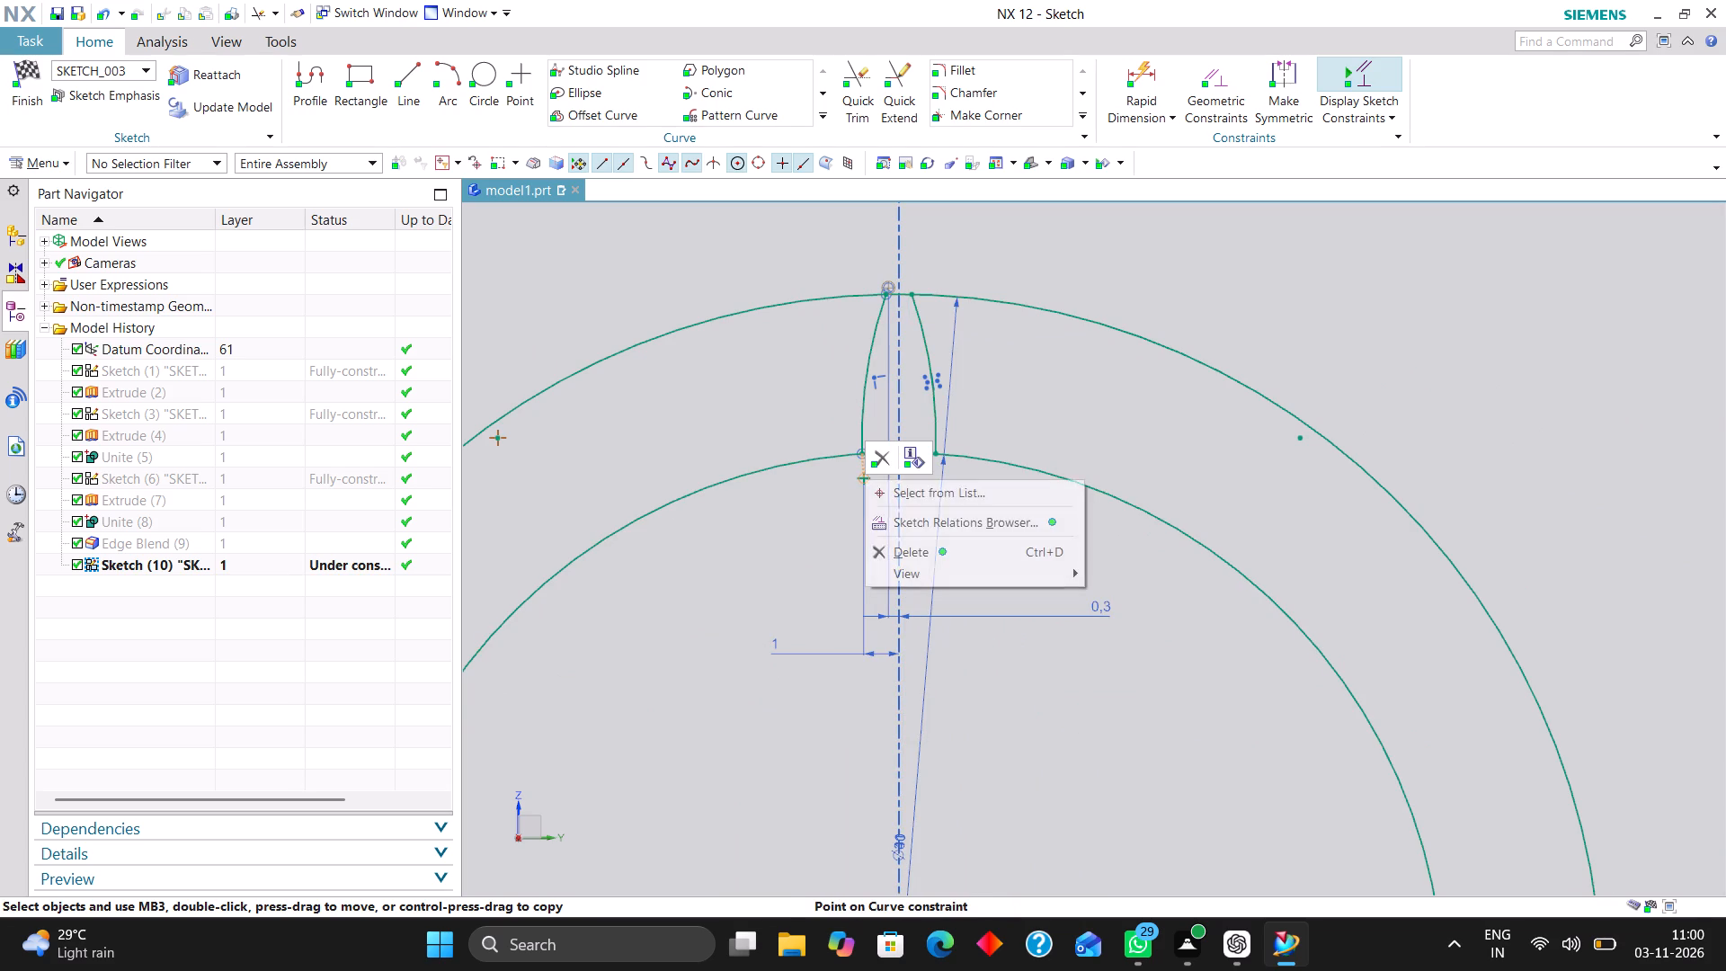
click(930, 494)
click(930, 520)
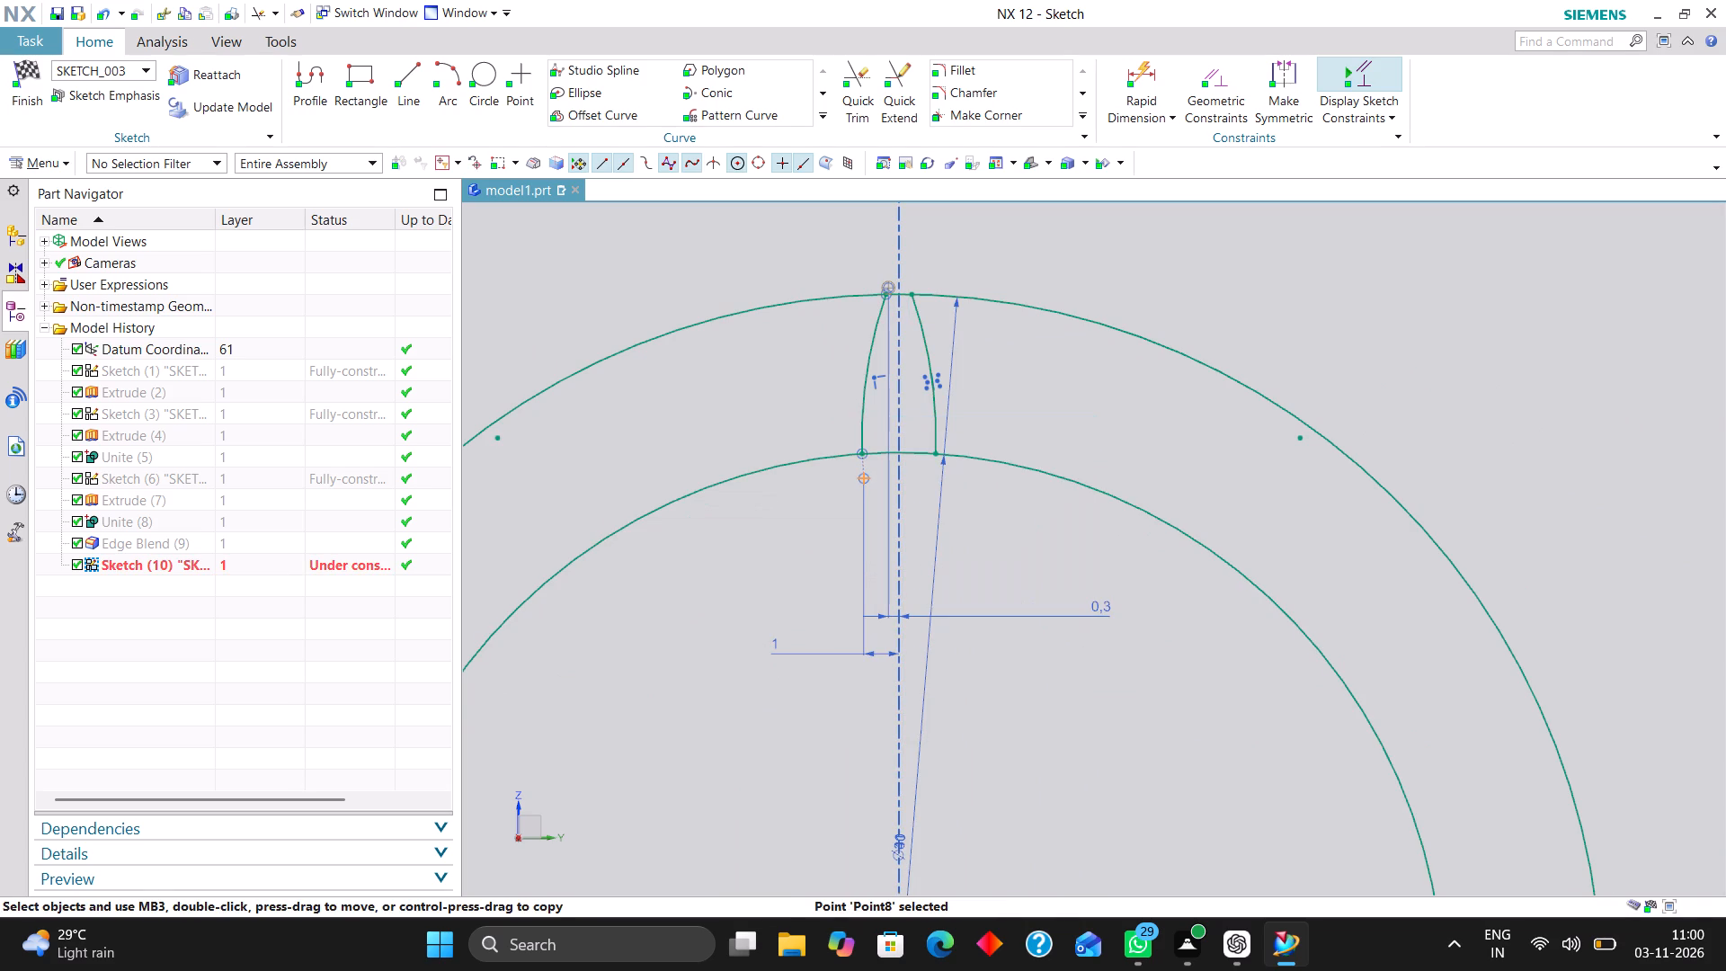
click(1024, 484)
Reposition the Ø40 and Ø31 diameter dimensions apart from each other and clear of the vertical axis.
scroll(897, 363, down, 3)
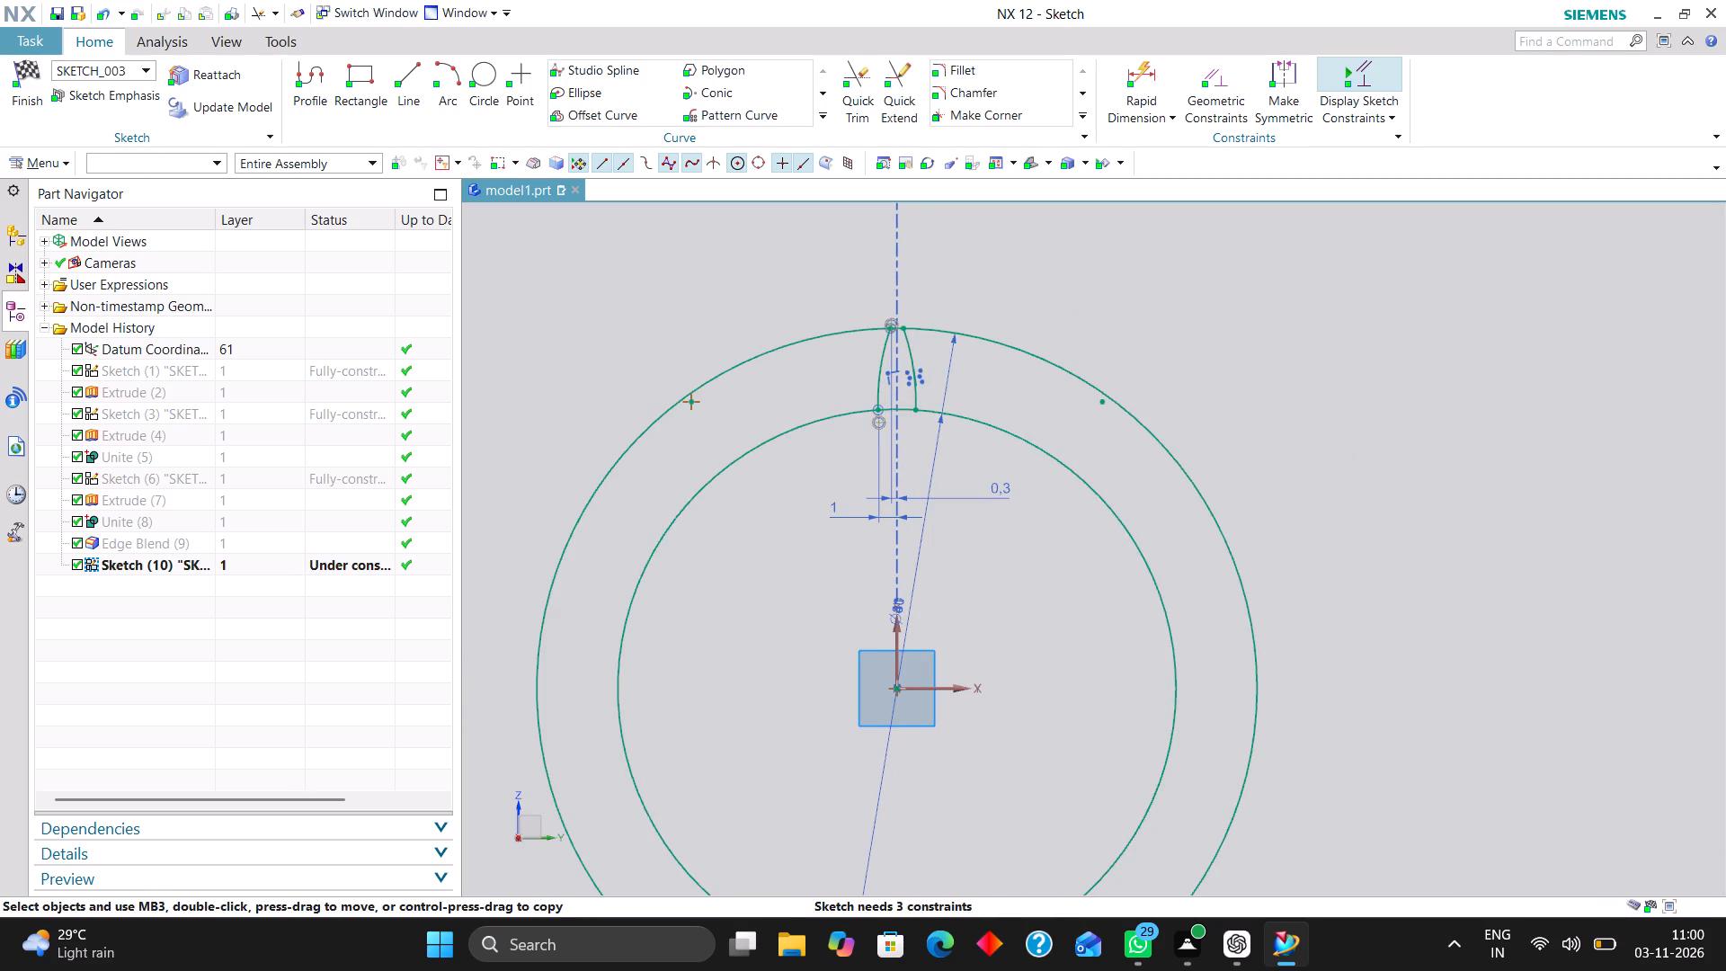
scroll(985, 535, up, 2)
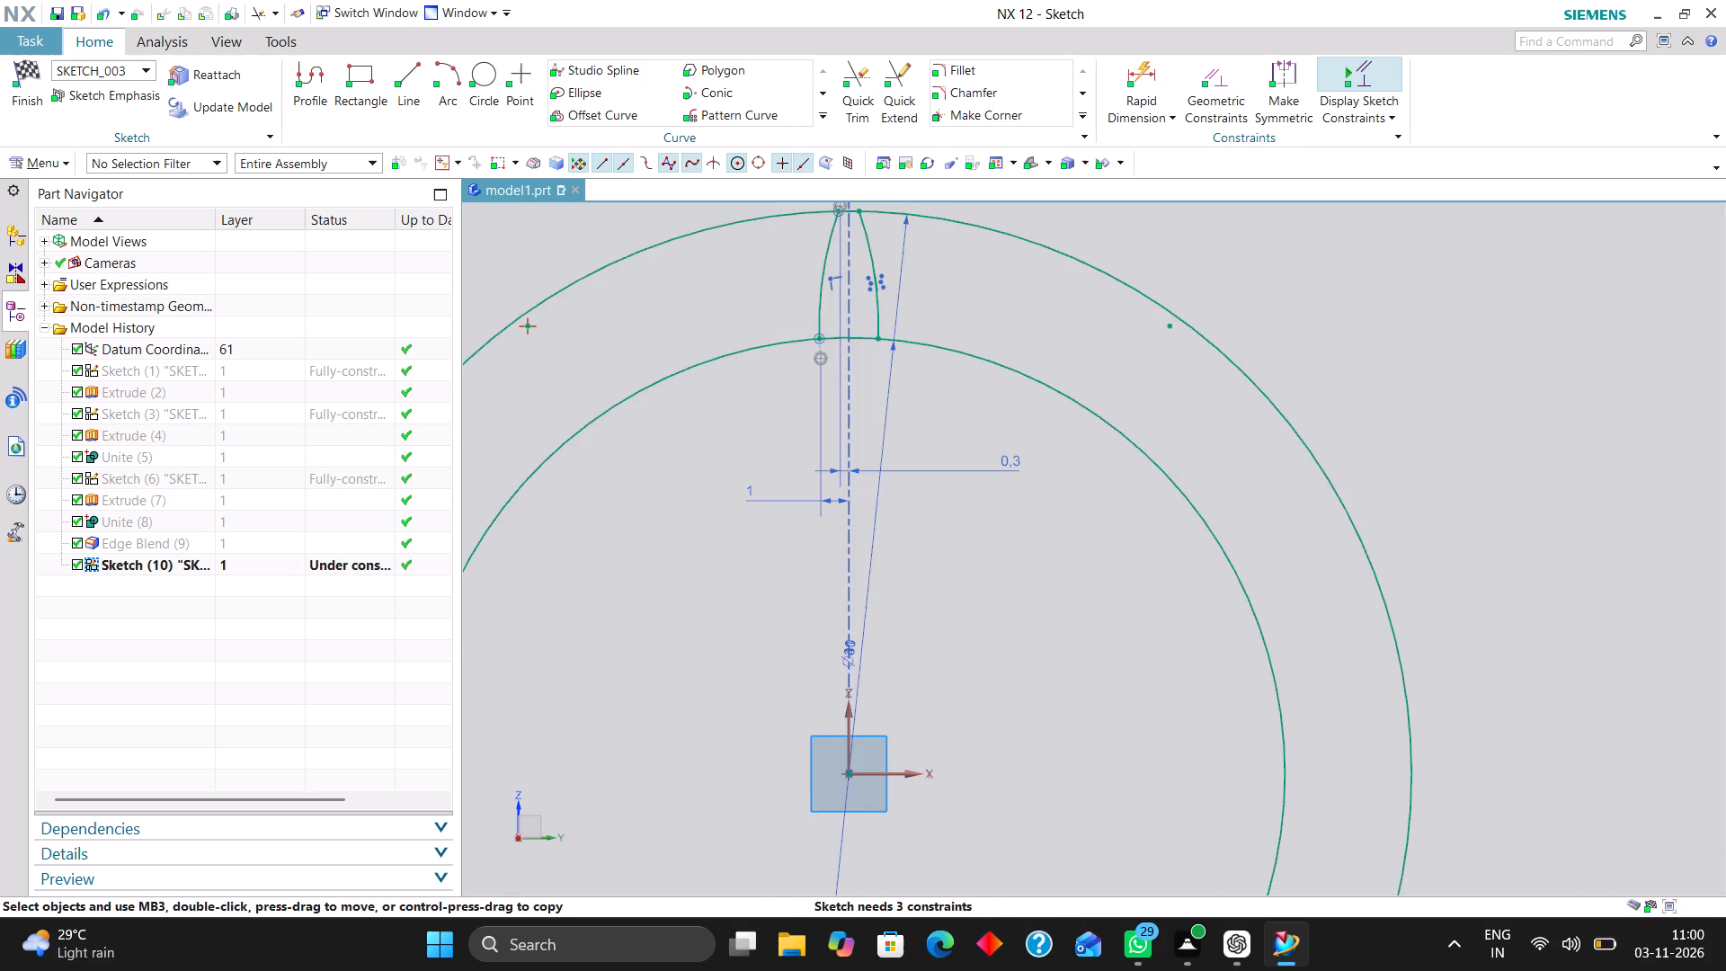
scroll(841, 457, down, 3)
drag(845, 554, 919, 530)
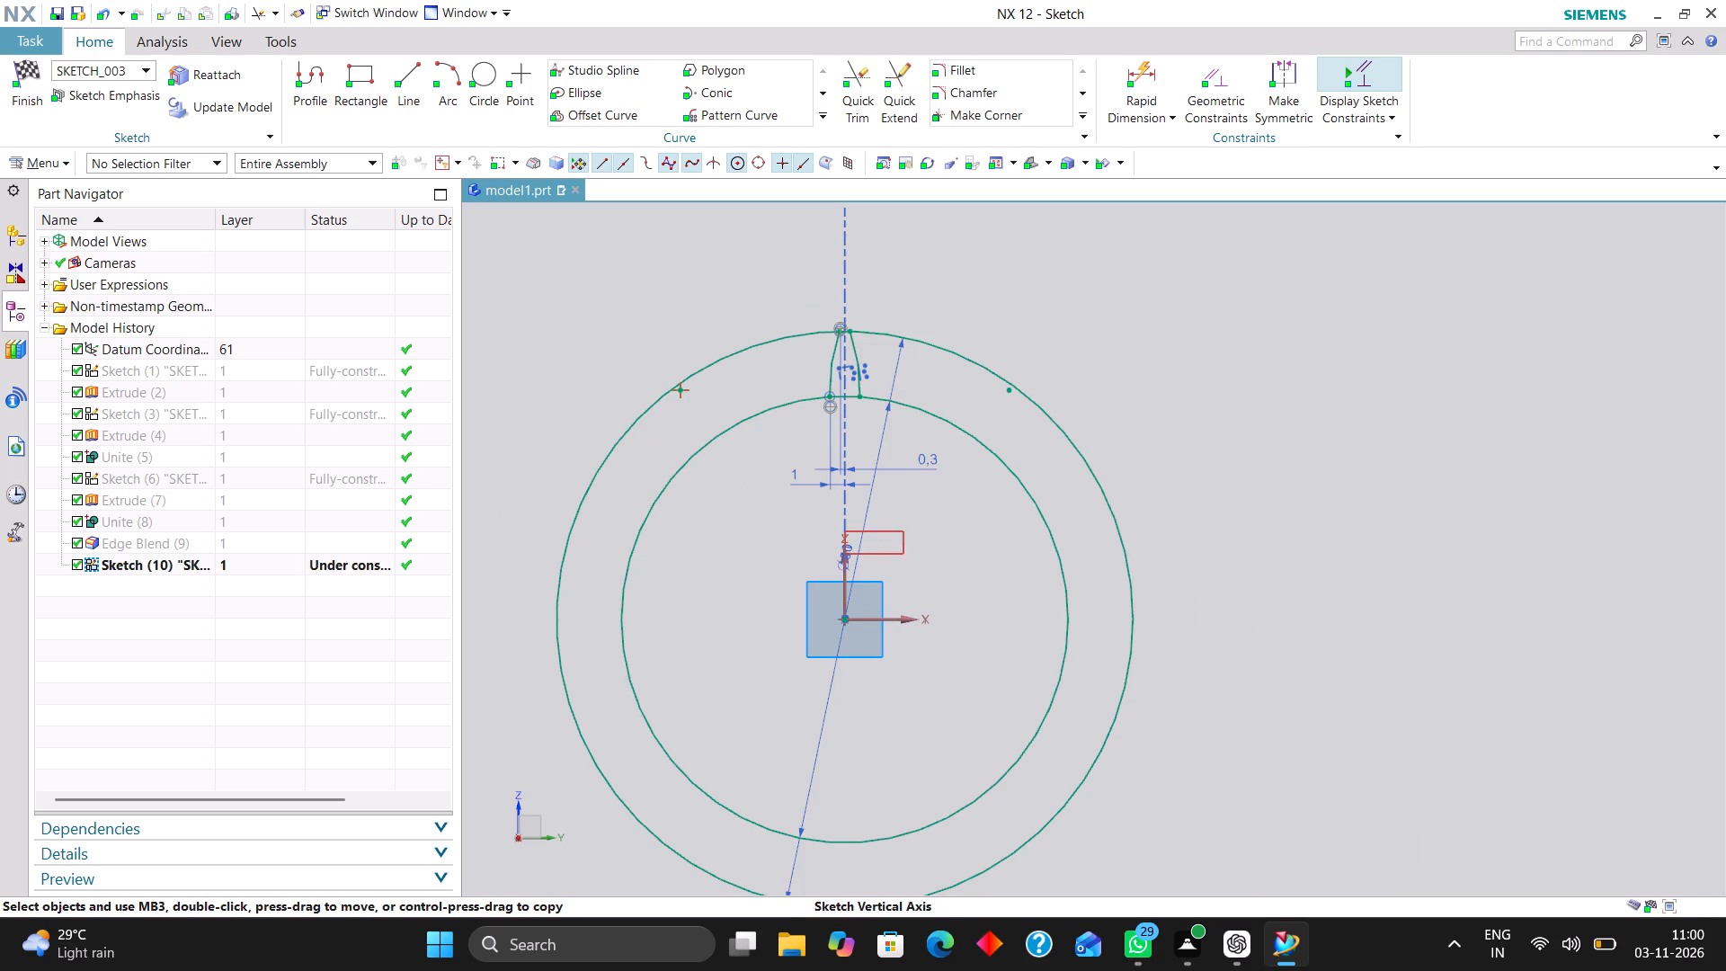
drag(919, 530, 951, 525)
drag(849, 551, 846, 549)
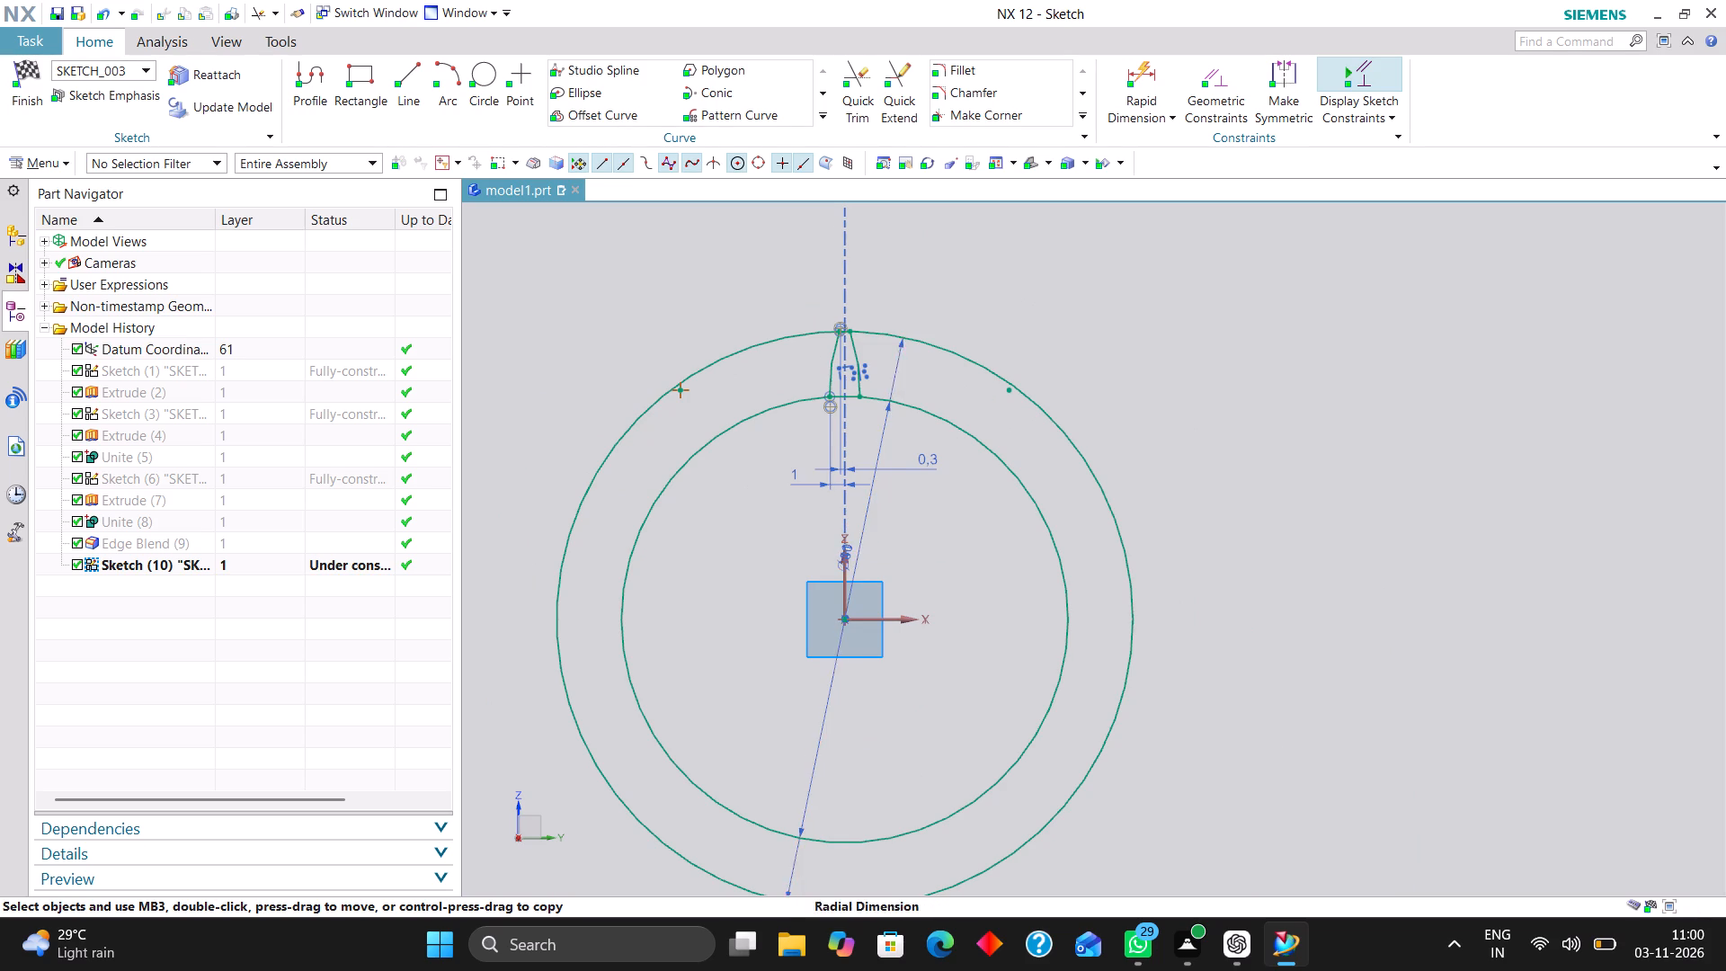
drag(846, 549, 758, 594)
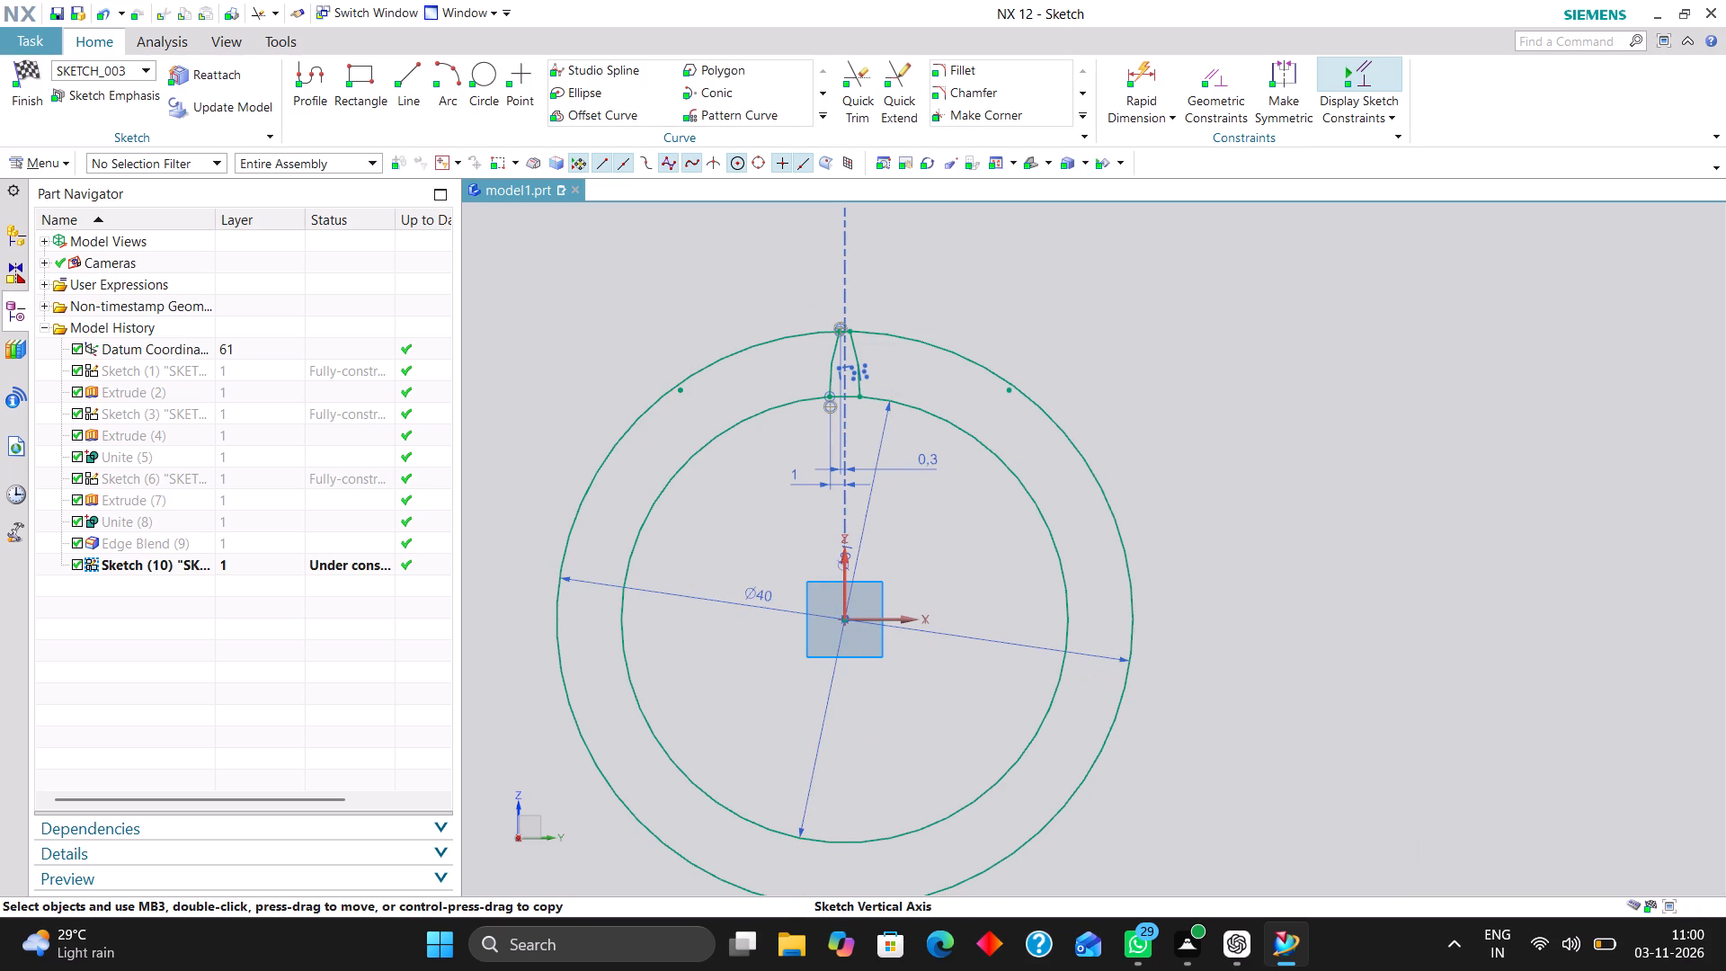
drag(860, 543, 924, 546)
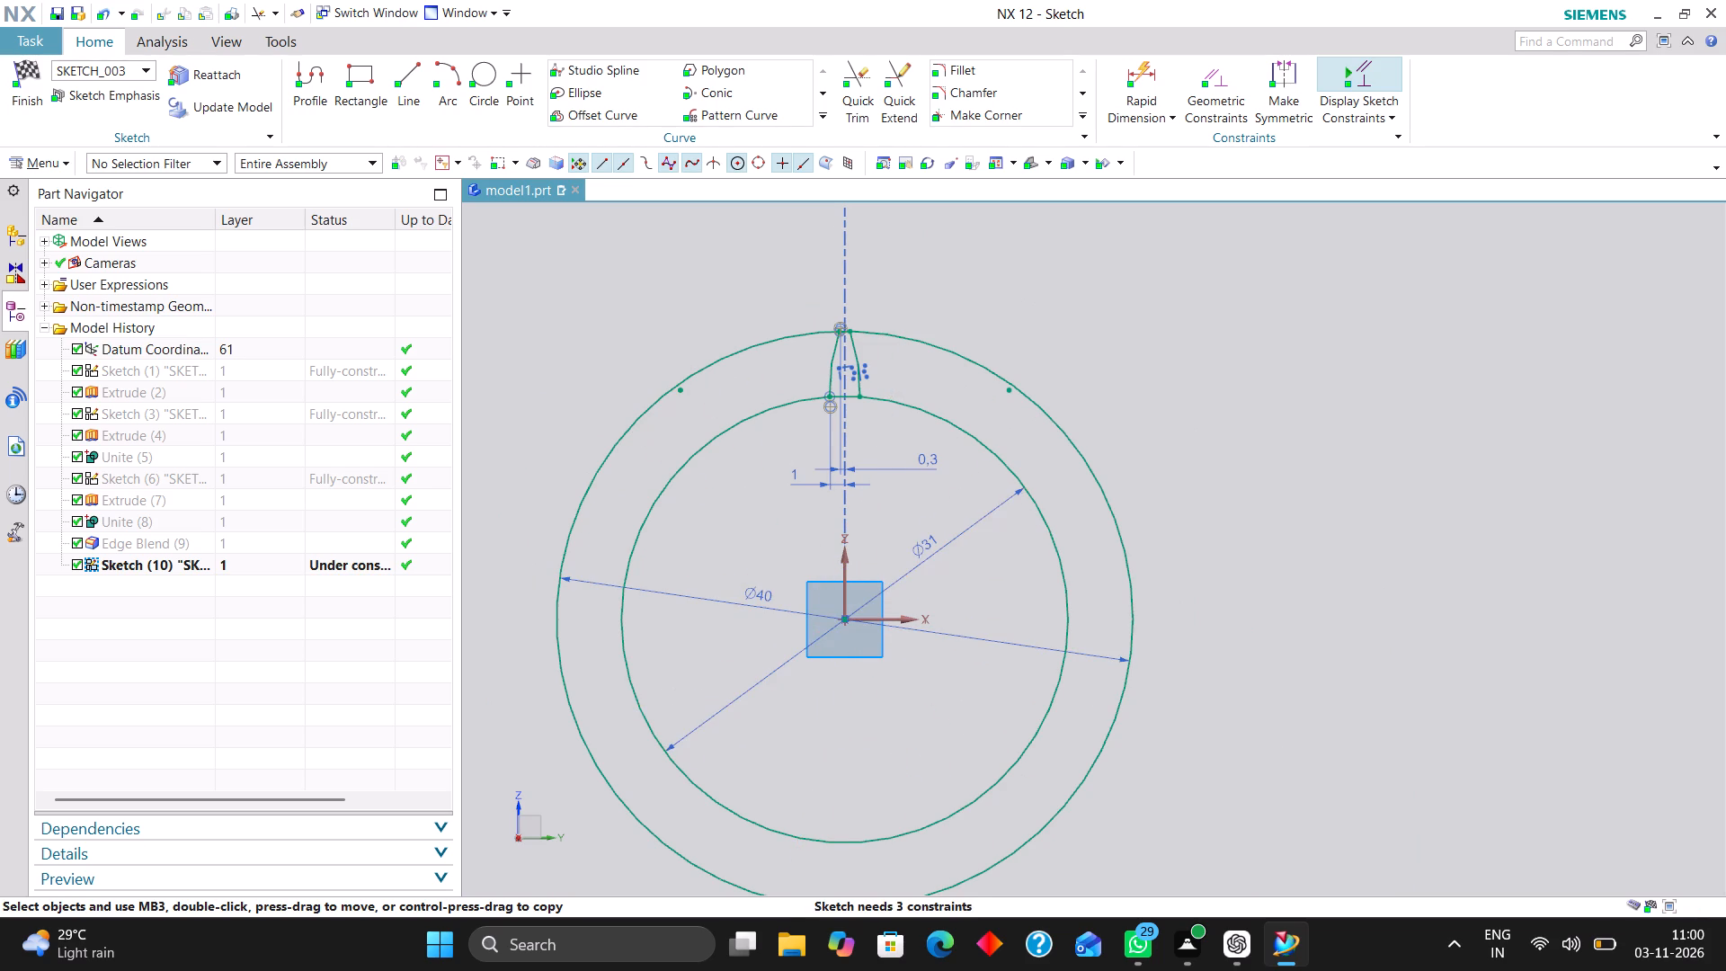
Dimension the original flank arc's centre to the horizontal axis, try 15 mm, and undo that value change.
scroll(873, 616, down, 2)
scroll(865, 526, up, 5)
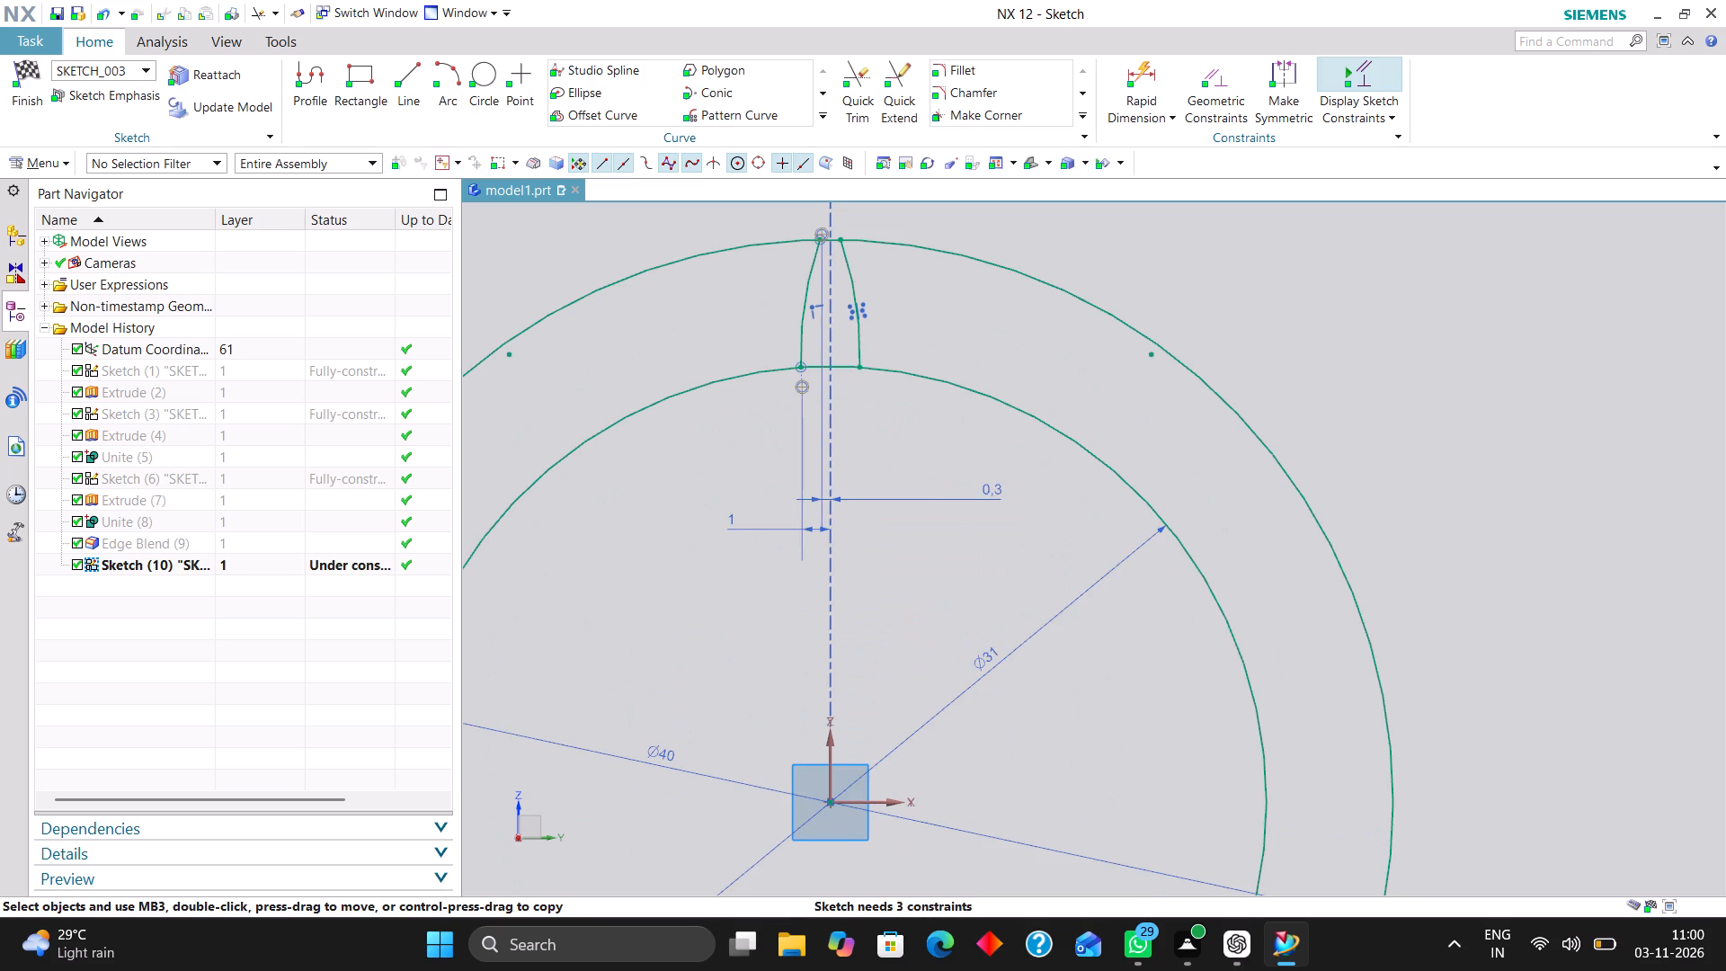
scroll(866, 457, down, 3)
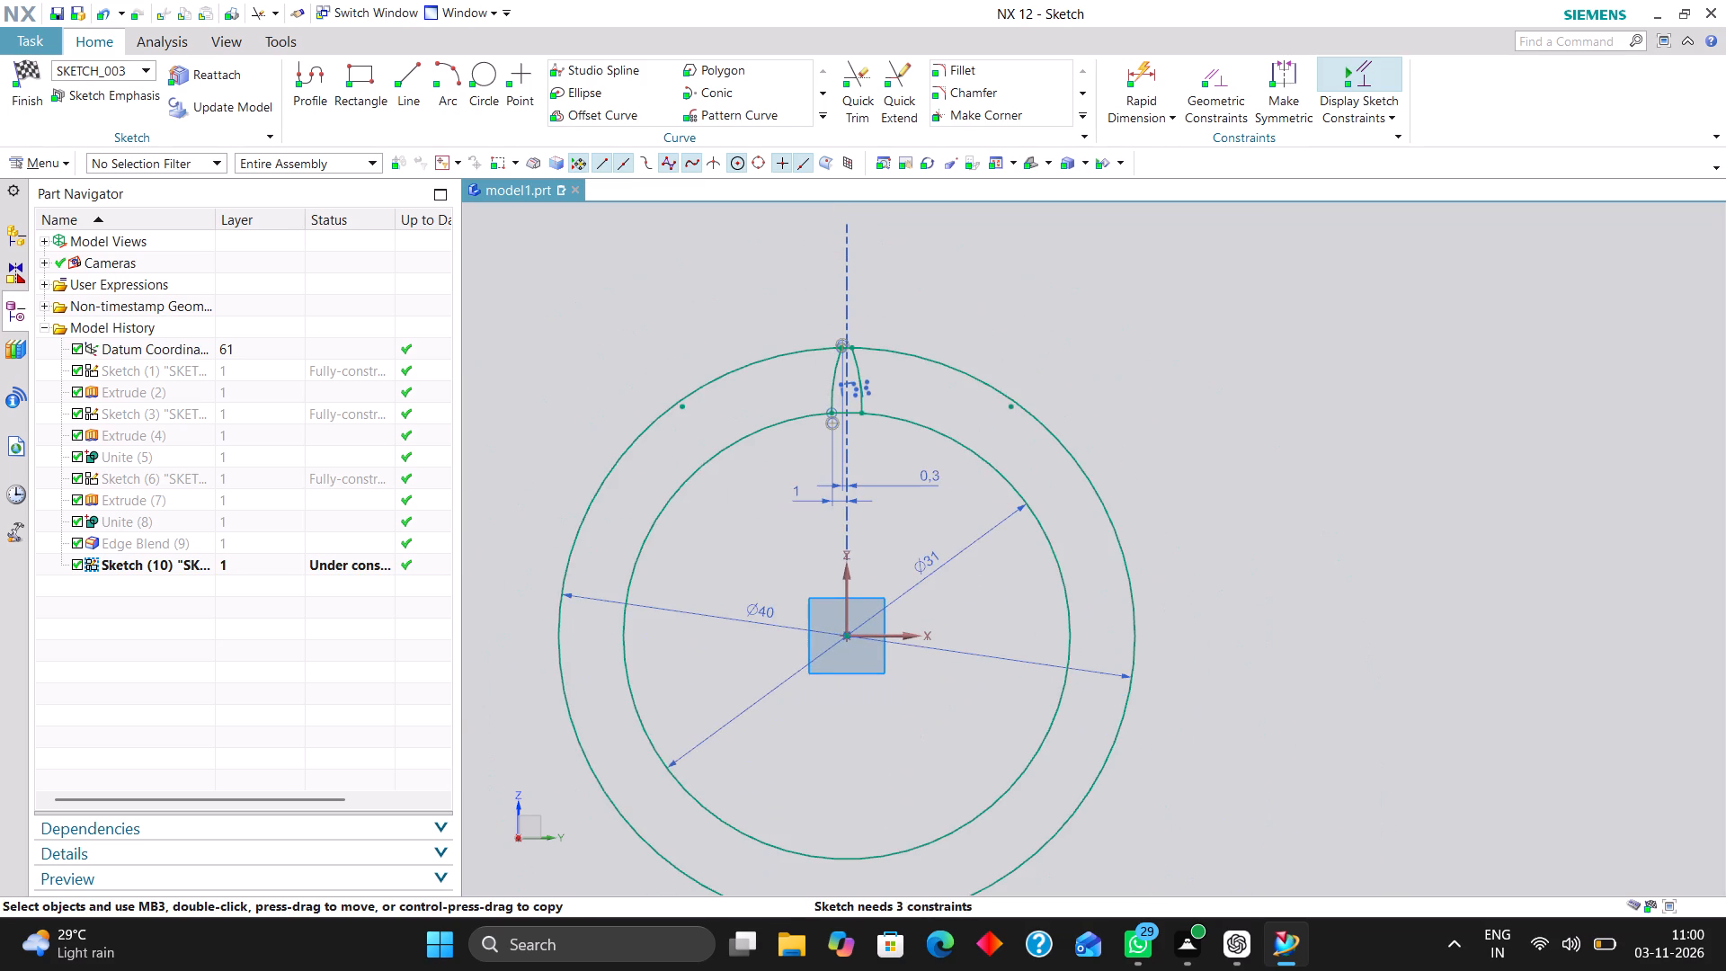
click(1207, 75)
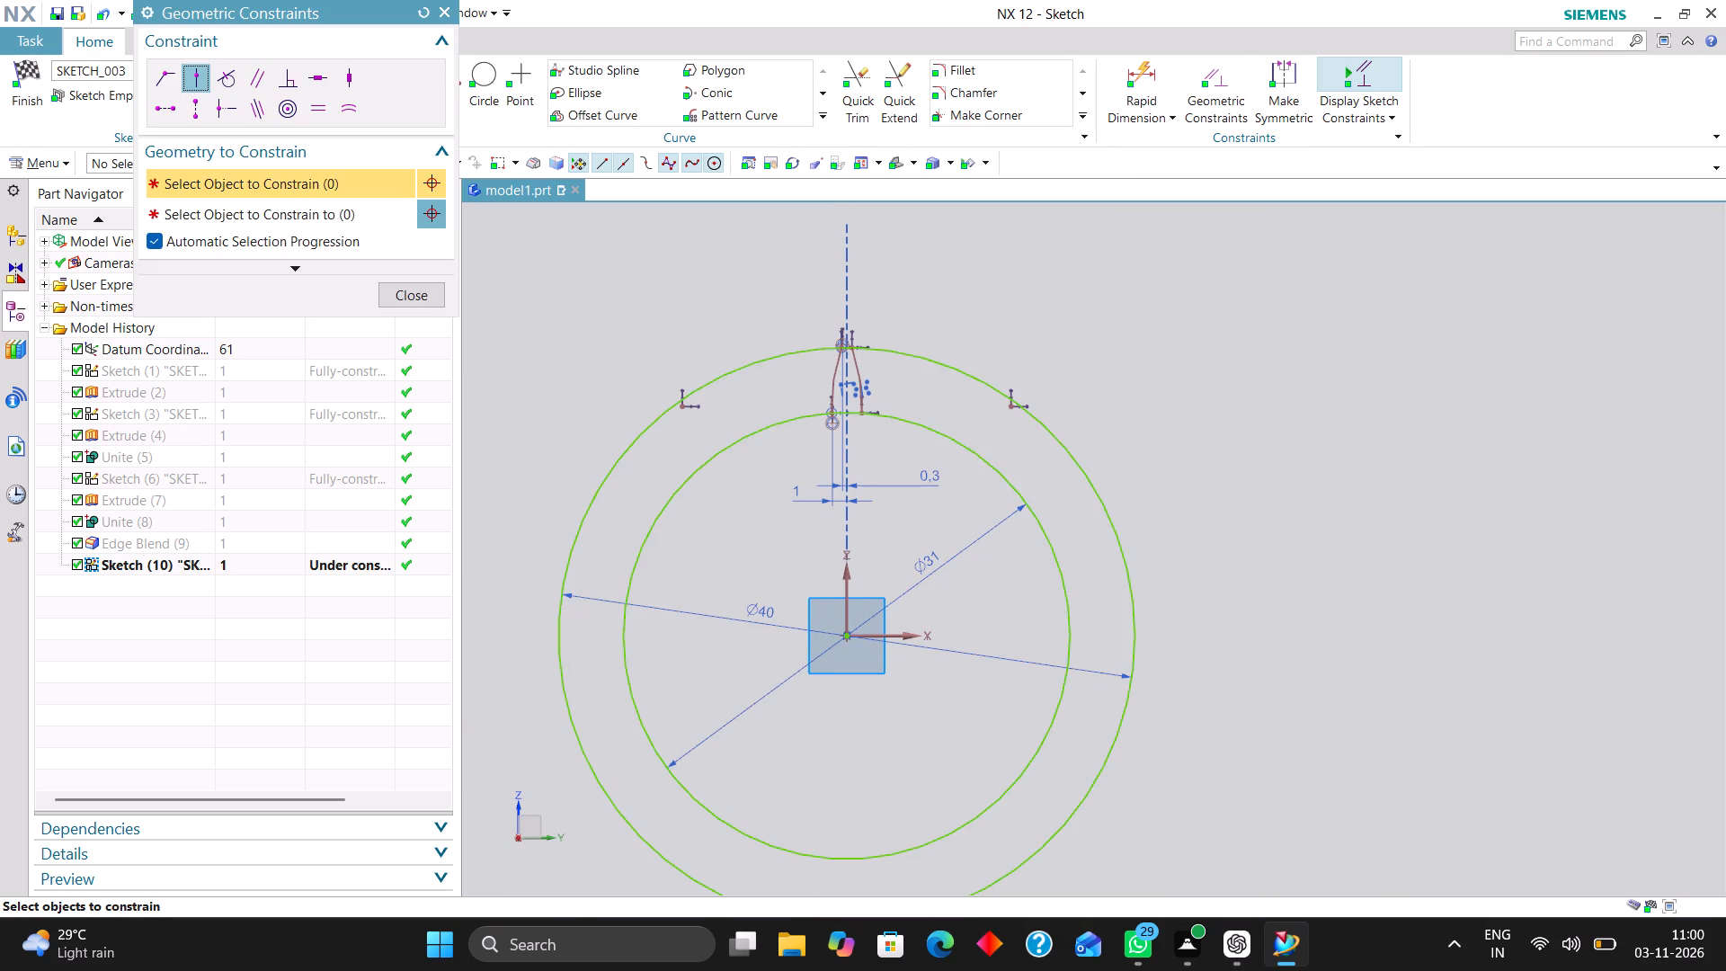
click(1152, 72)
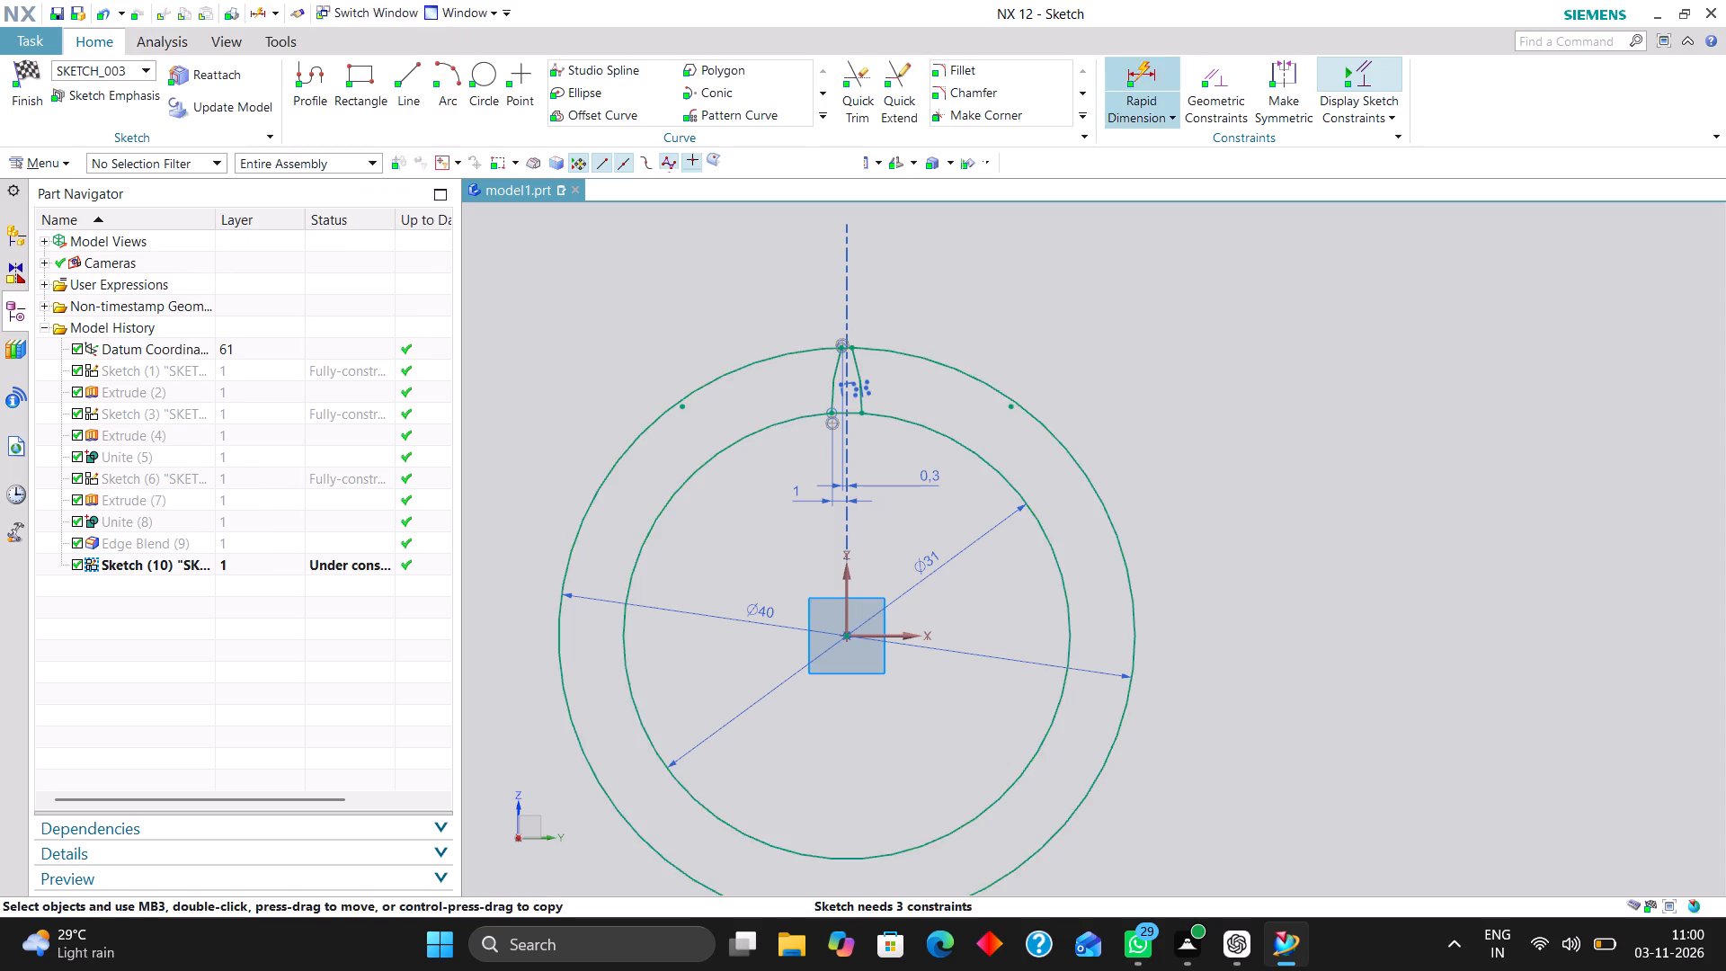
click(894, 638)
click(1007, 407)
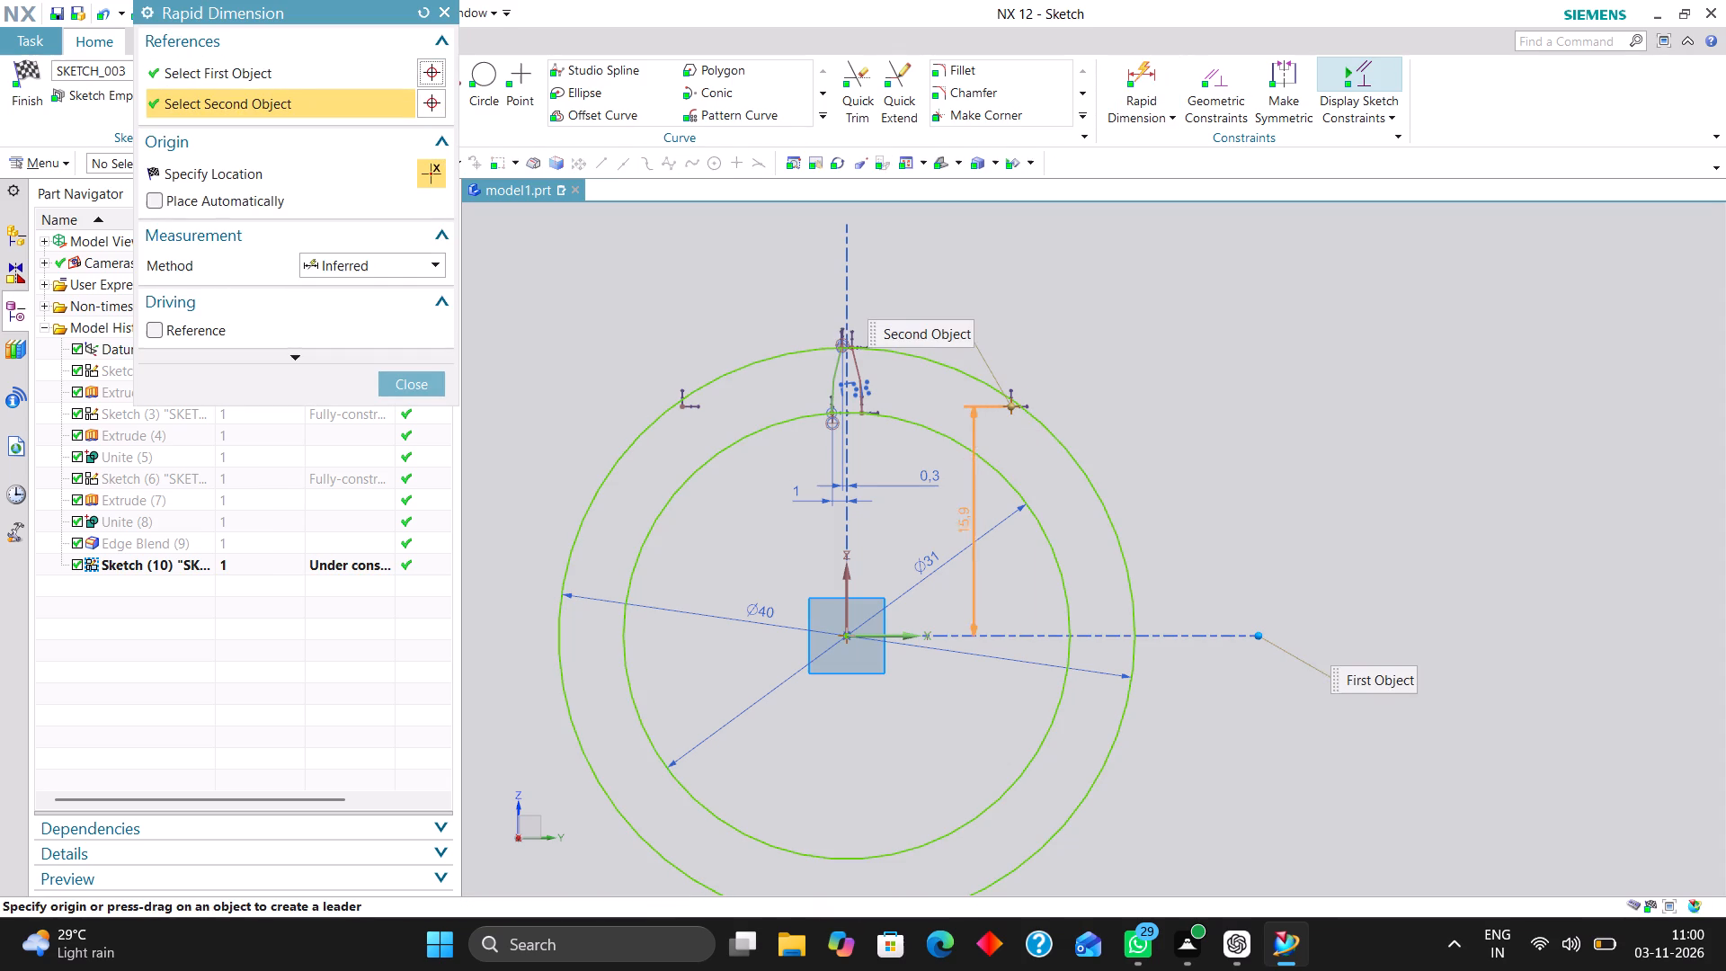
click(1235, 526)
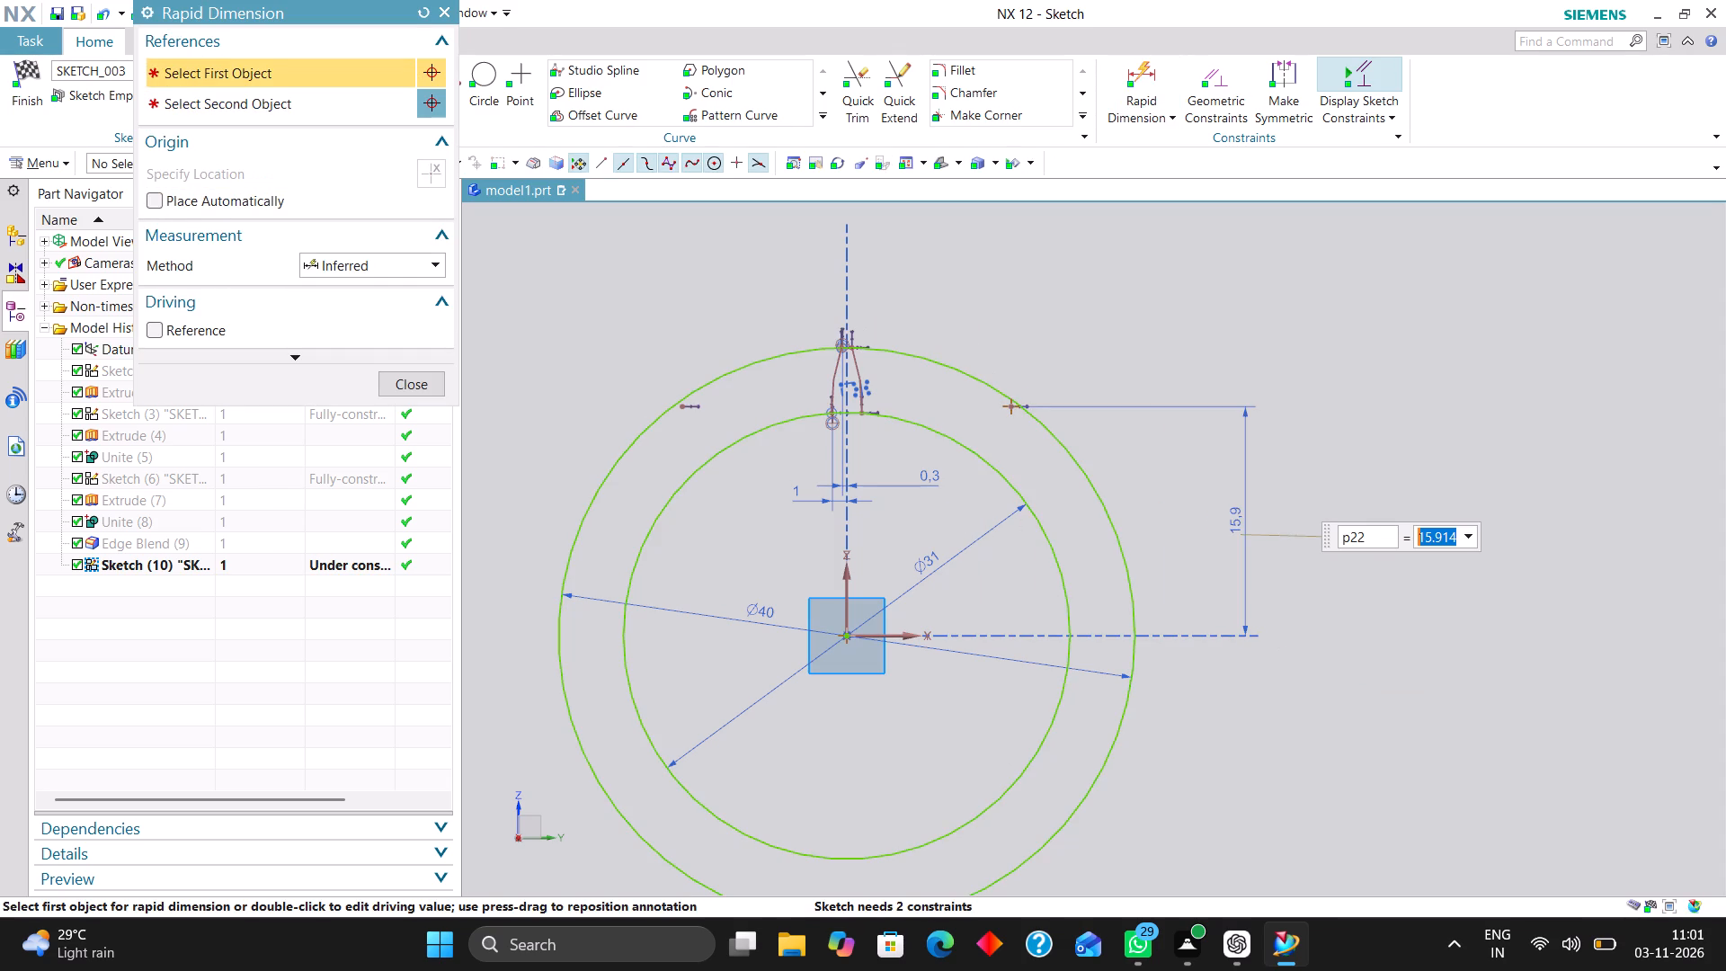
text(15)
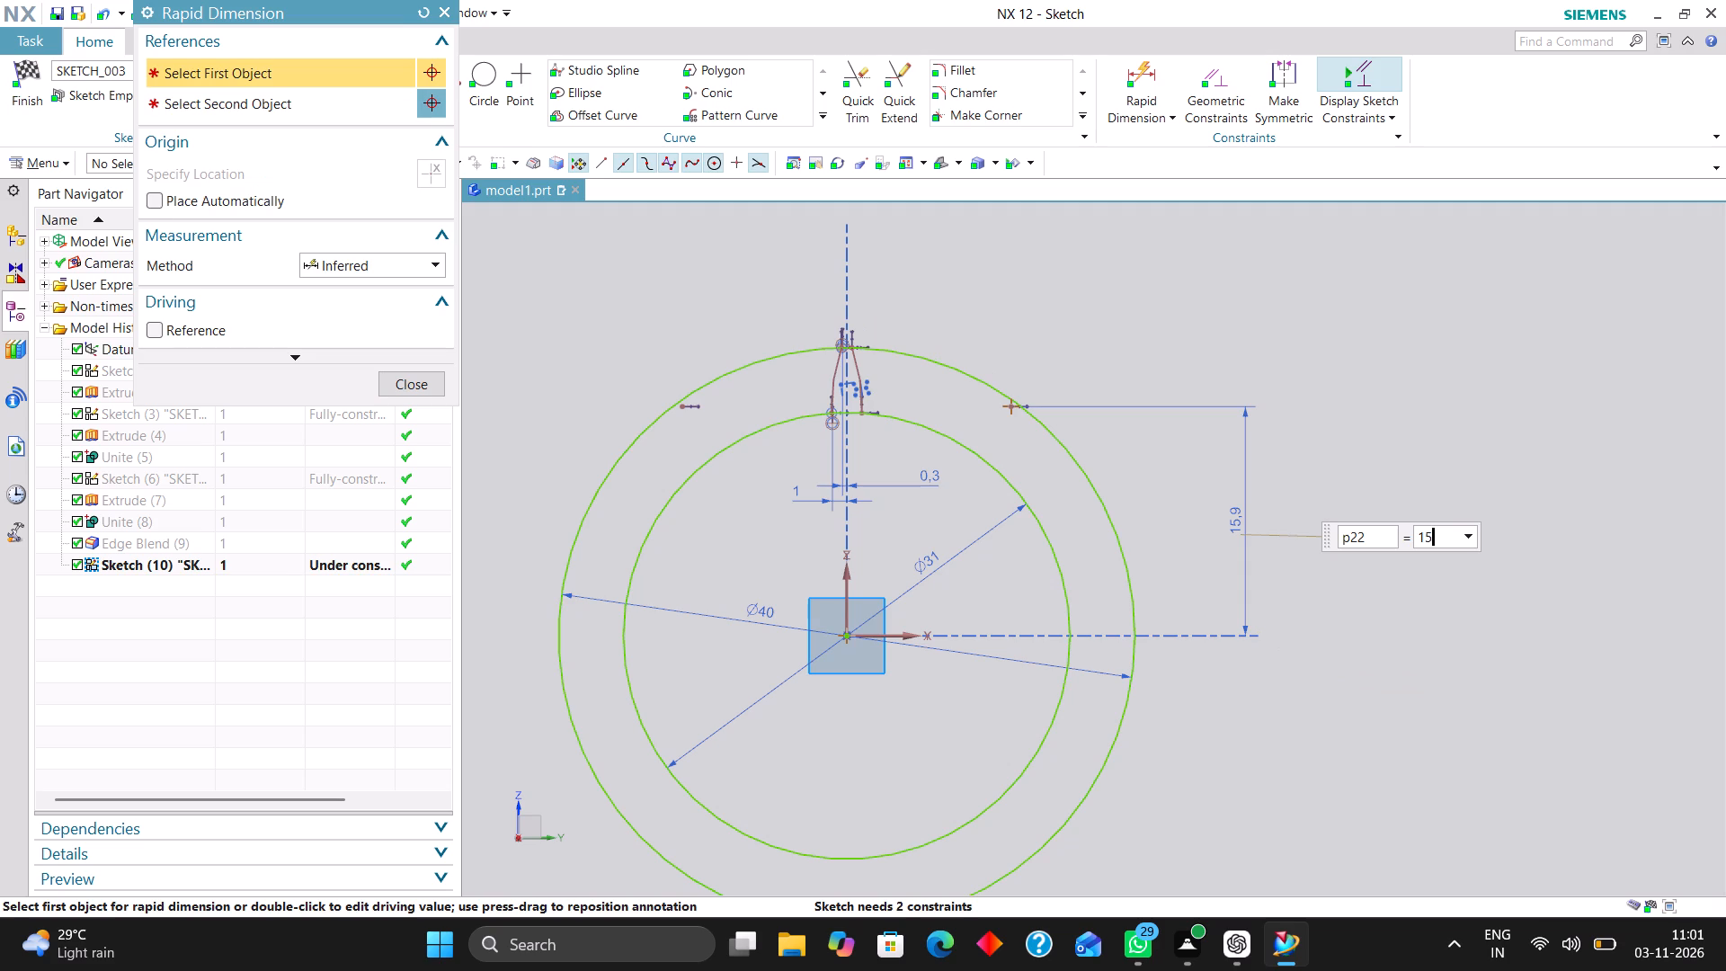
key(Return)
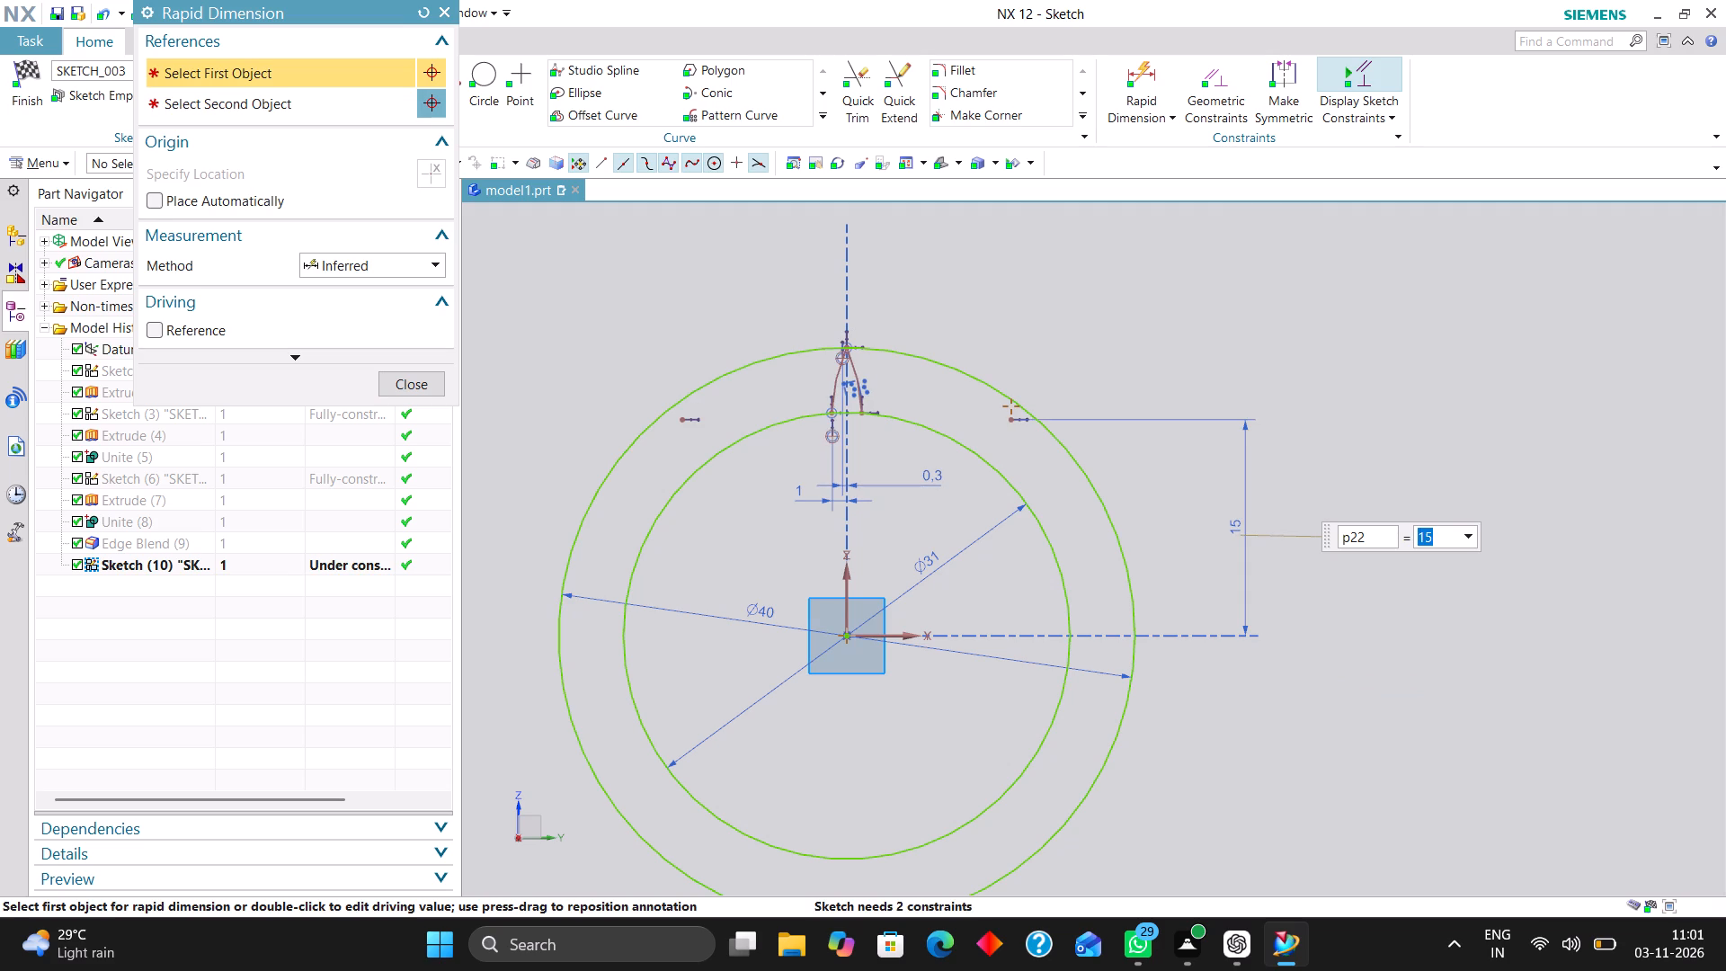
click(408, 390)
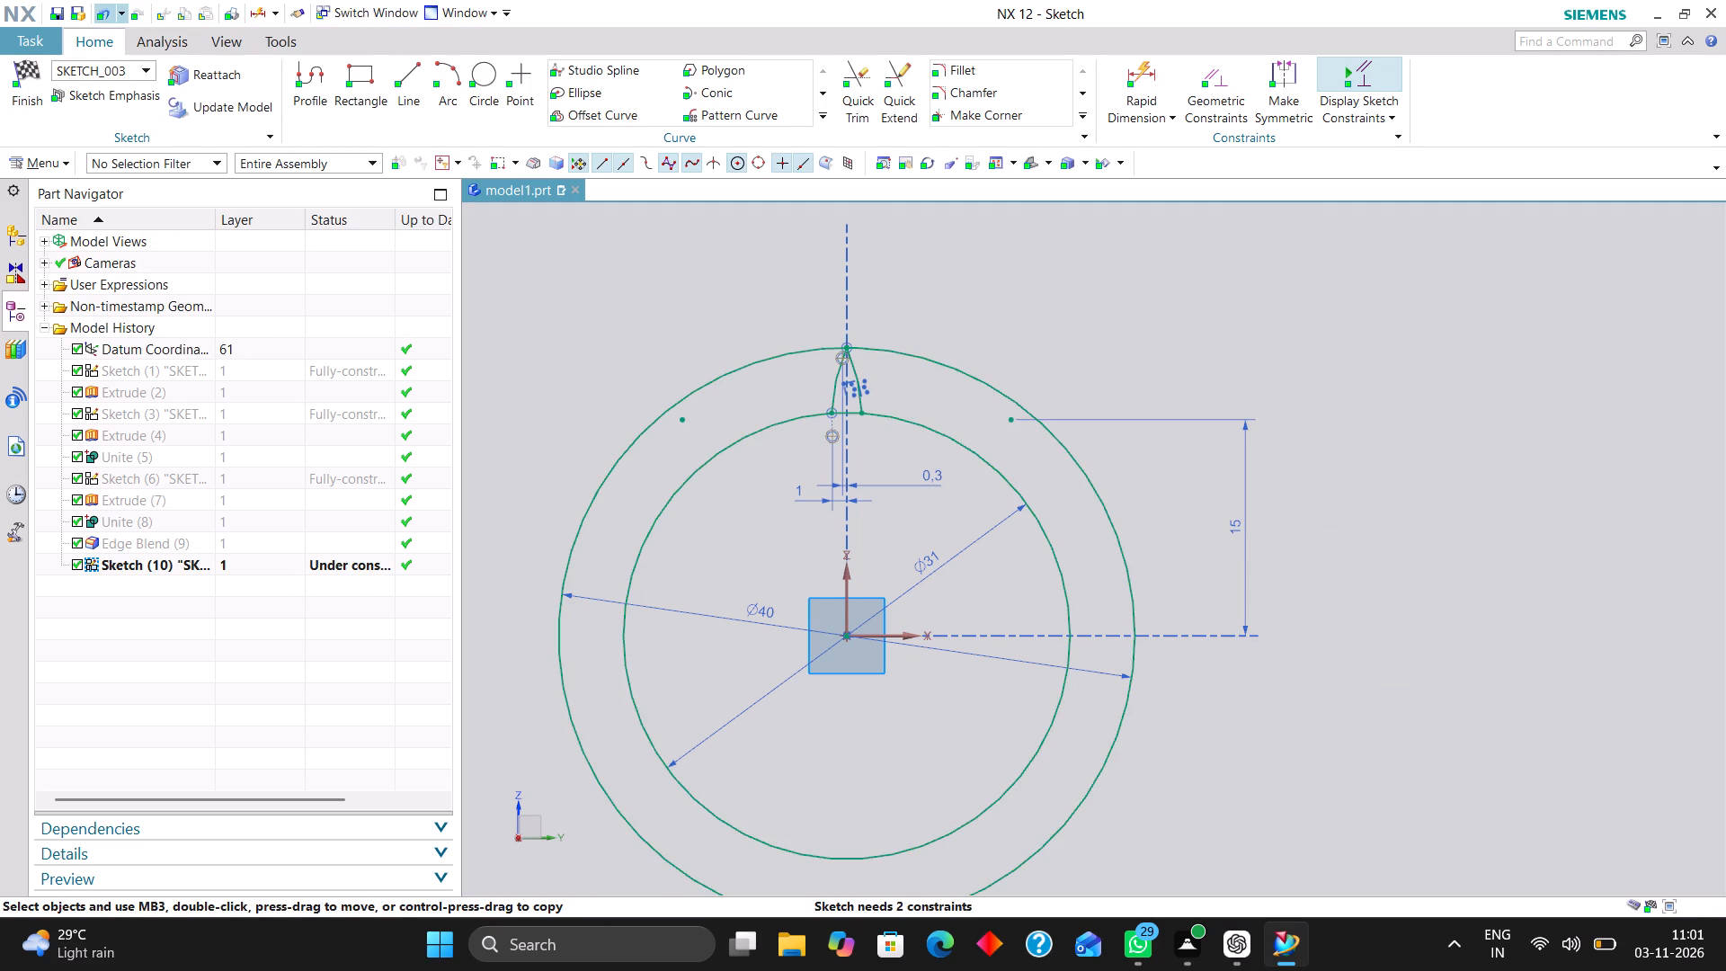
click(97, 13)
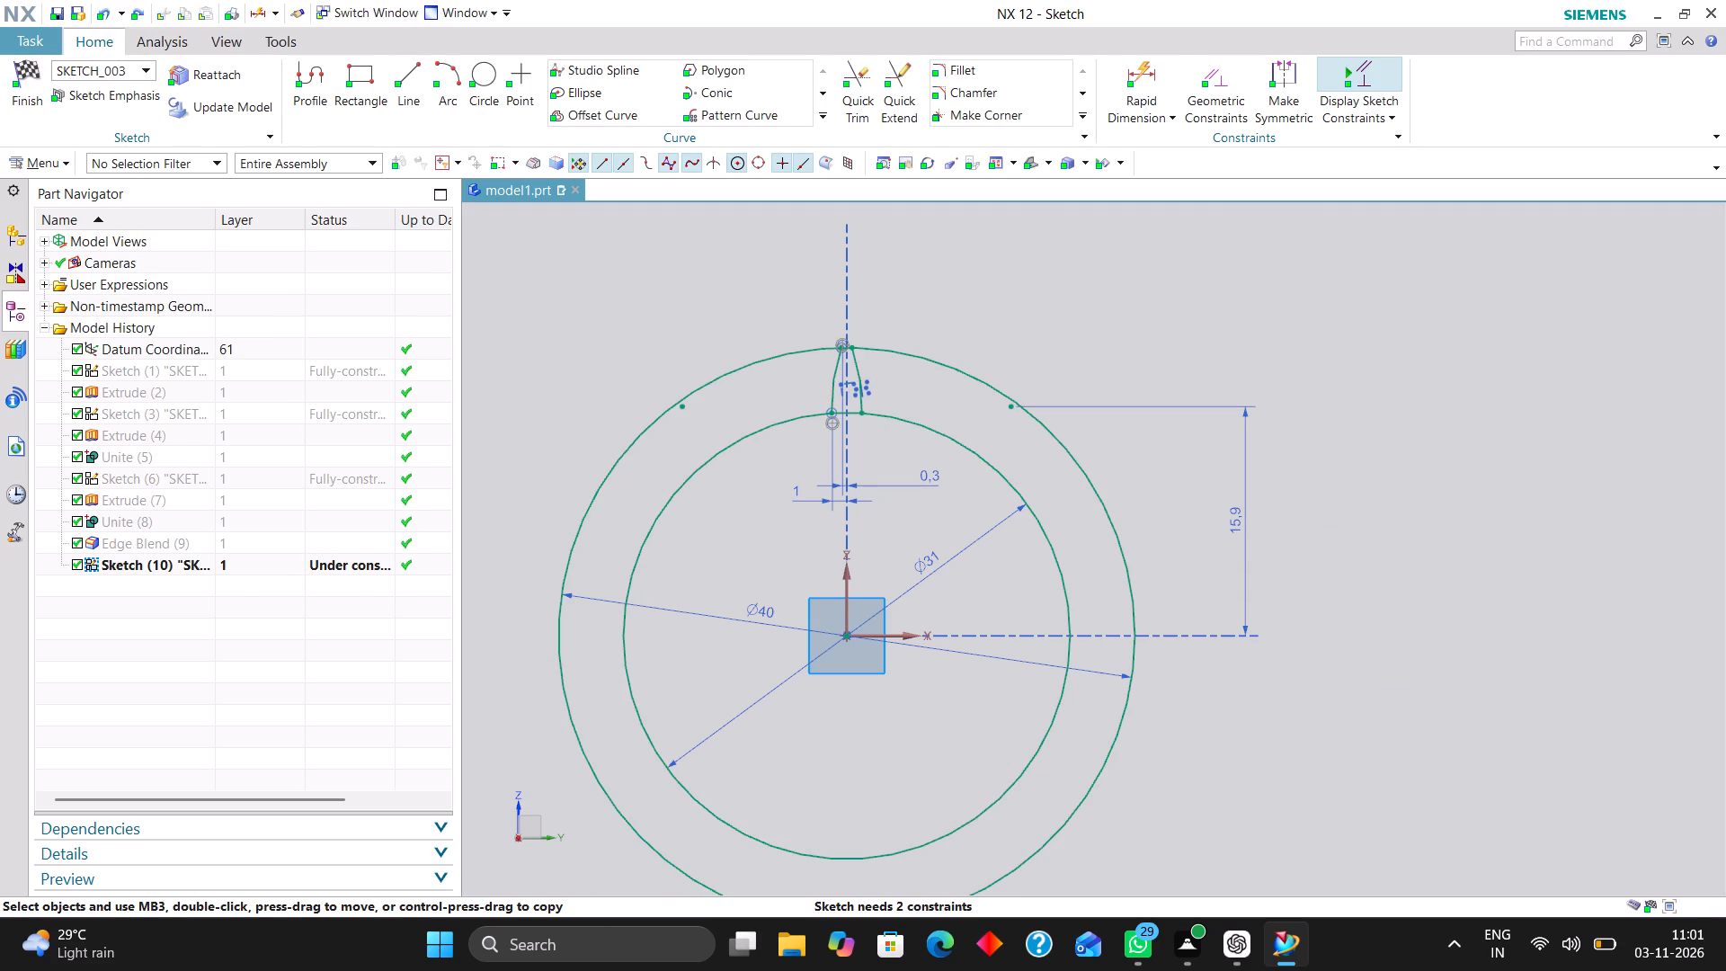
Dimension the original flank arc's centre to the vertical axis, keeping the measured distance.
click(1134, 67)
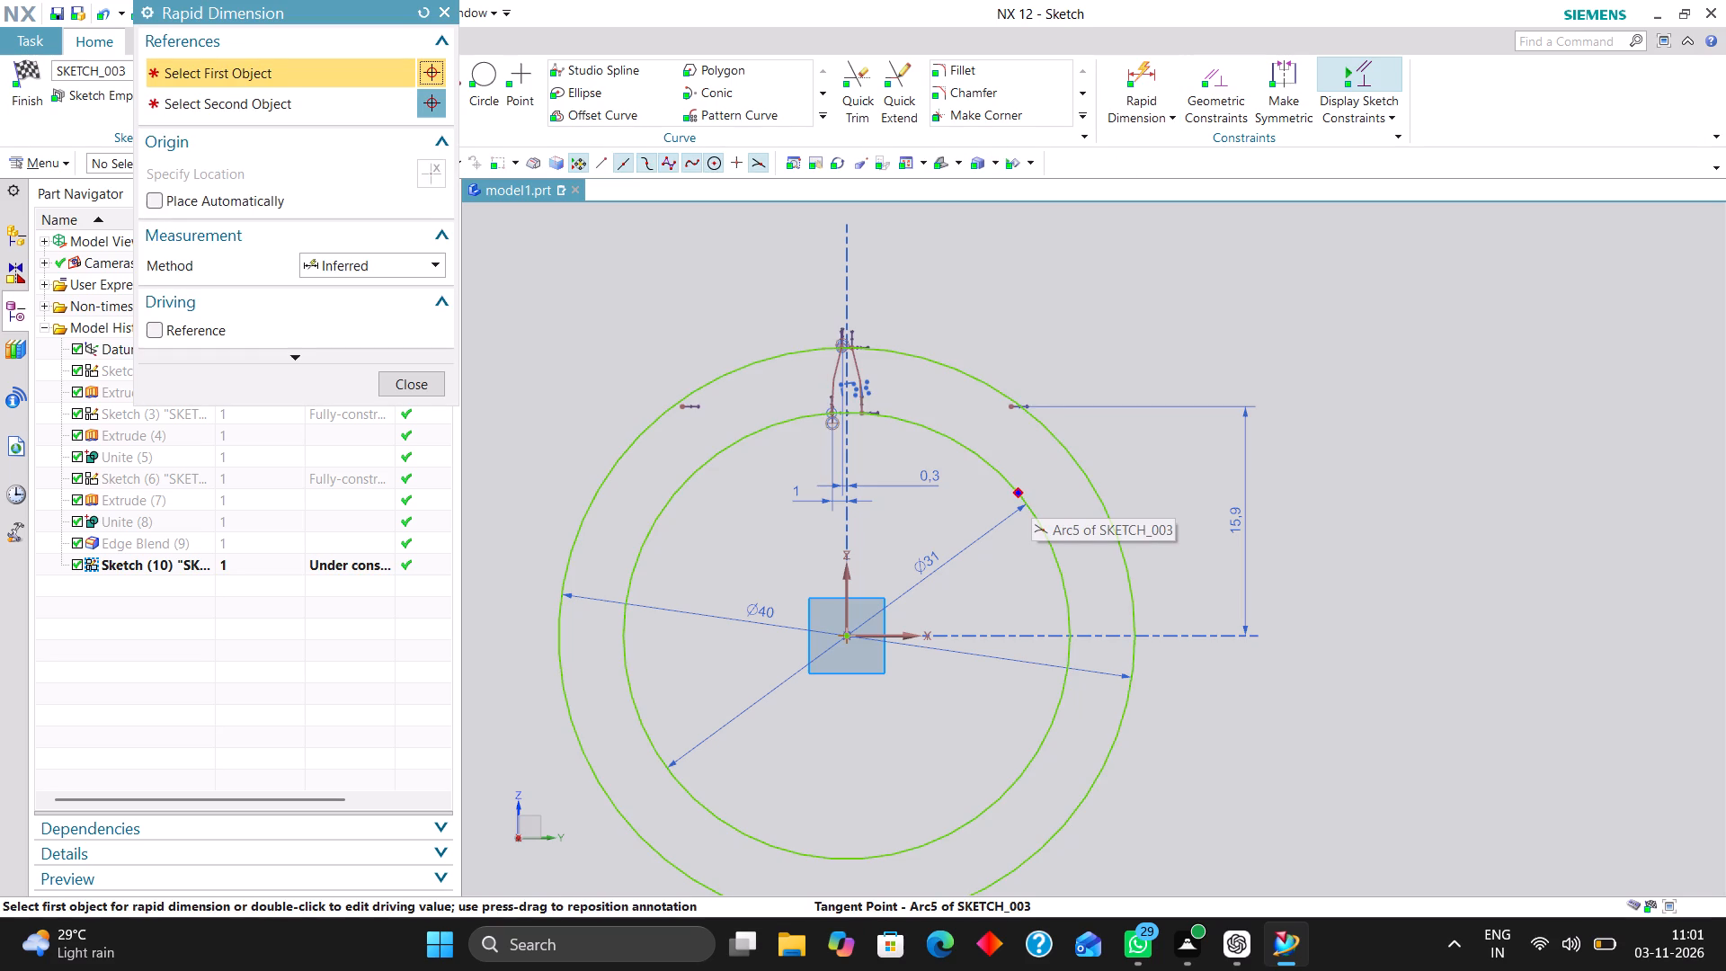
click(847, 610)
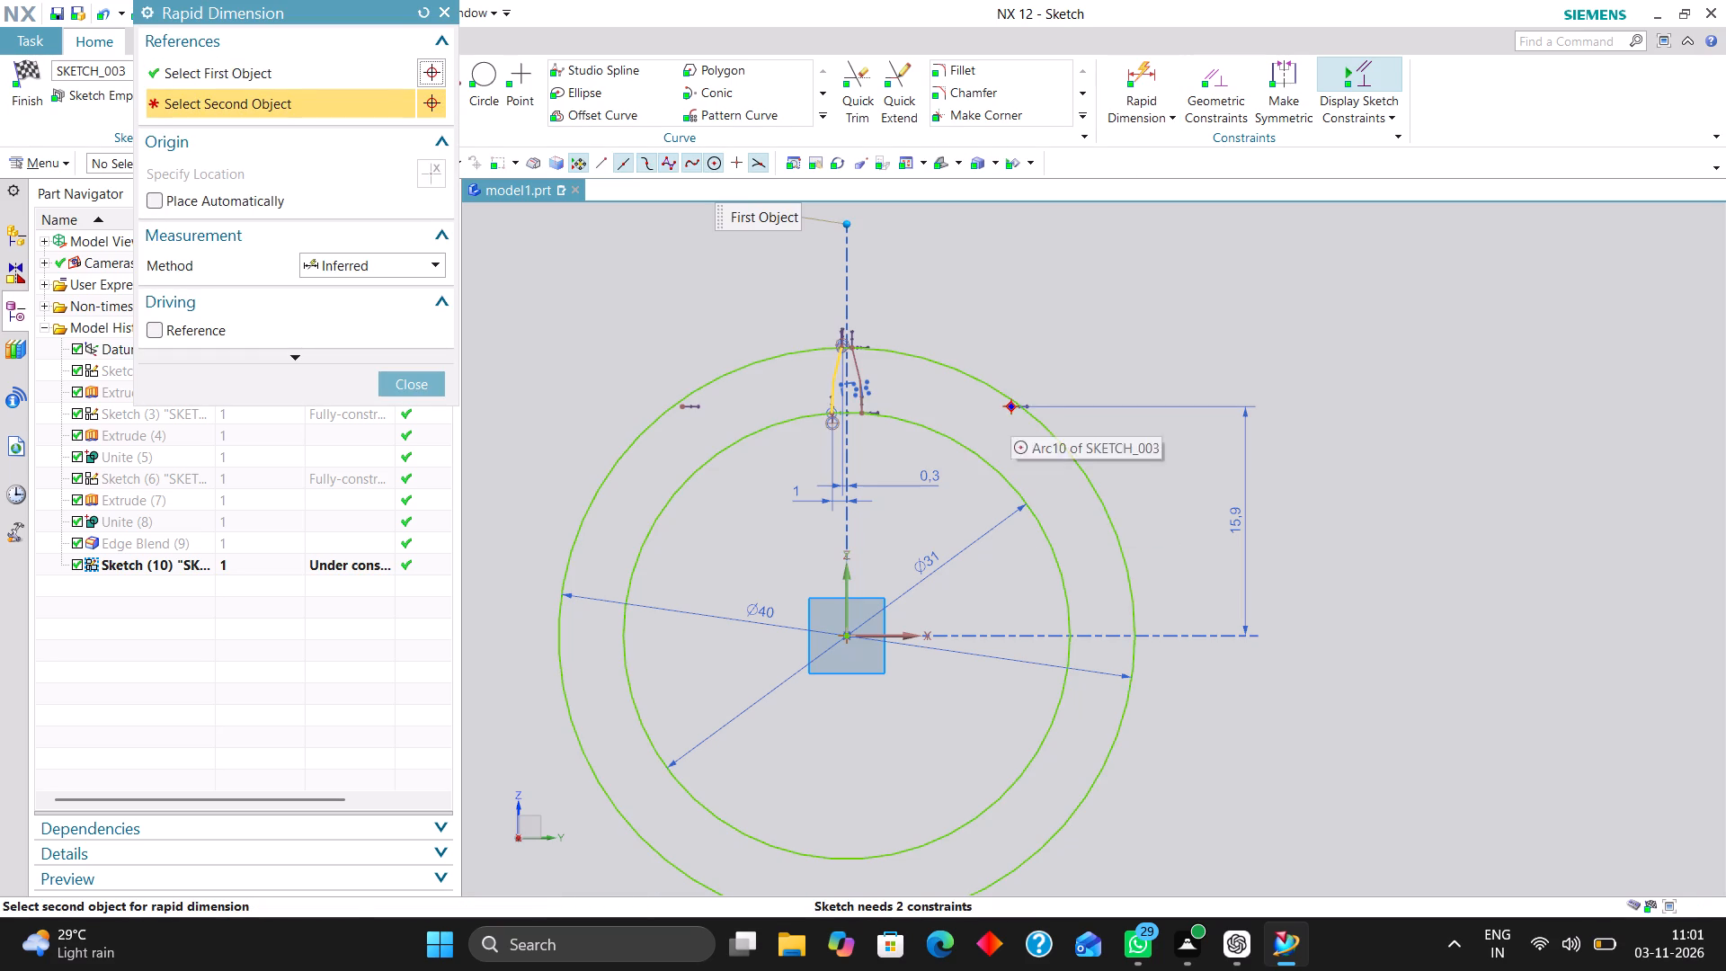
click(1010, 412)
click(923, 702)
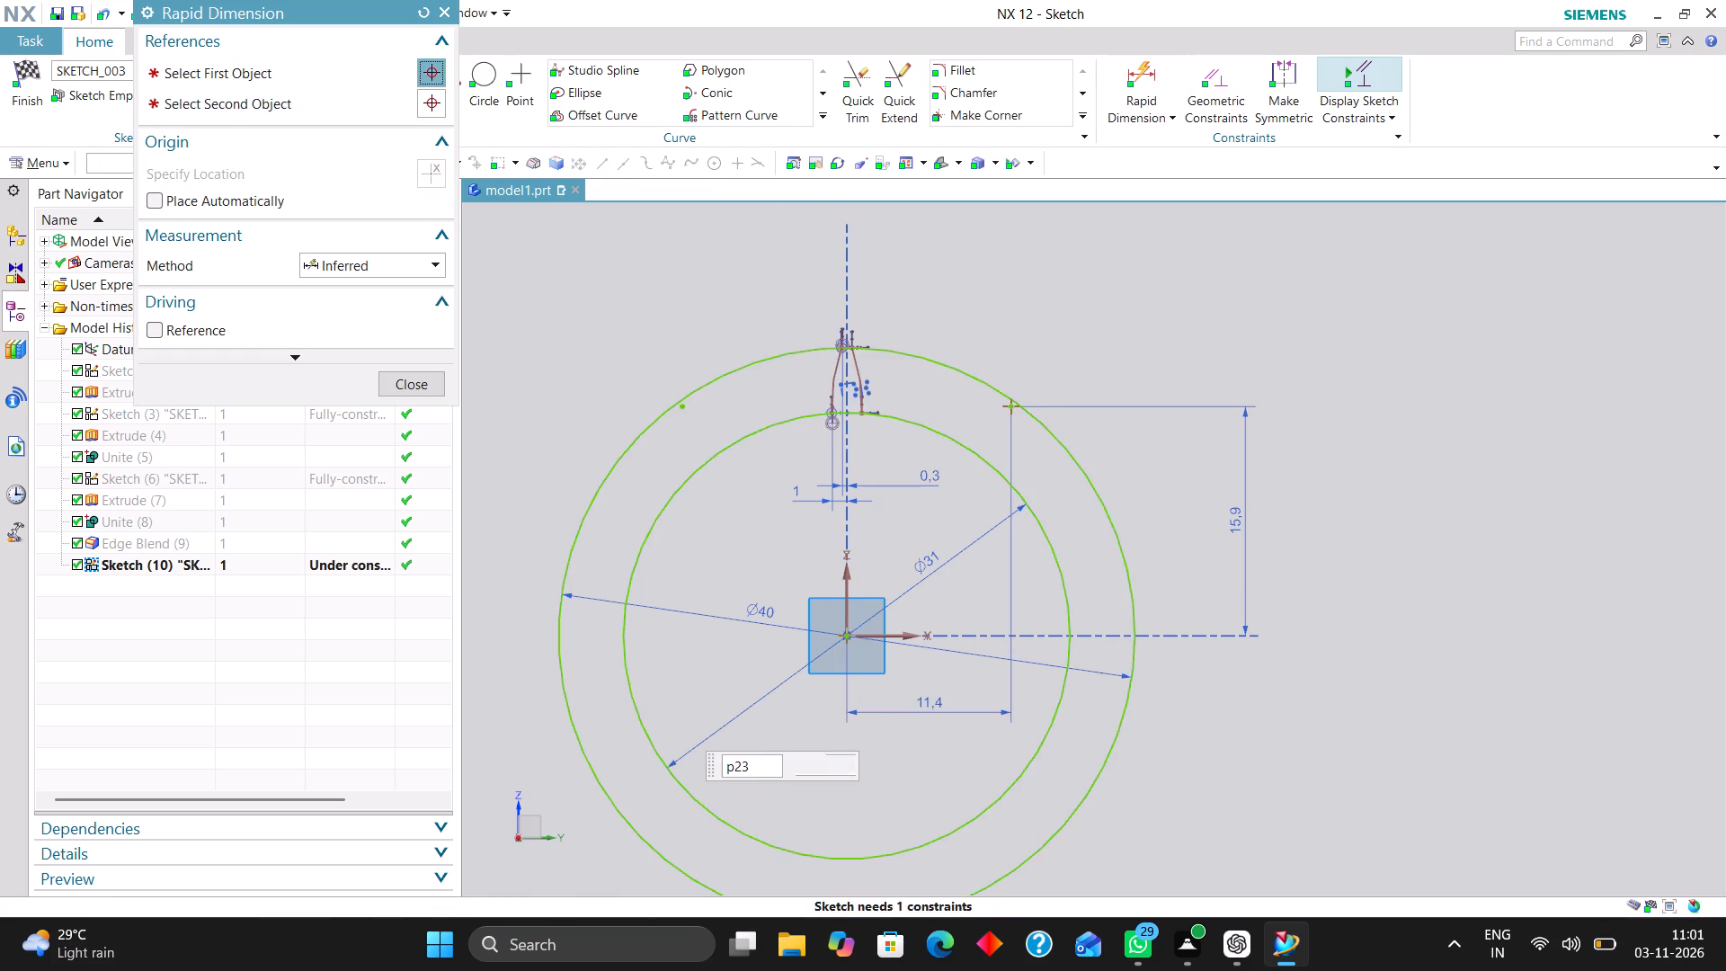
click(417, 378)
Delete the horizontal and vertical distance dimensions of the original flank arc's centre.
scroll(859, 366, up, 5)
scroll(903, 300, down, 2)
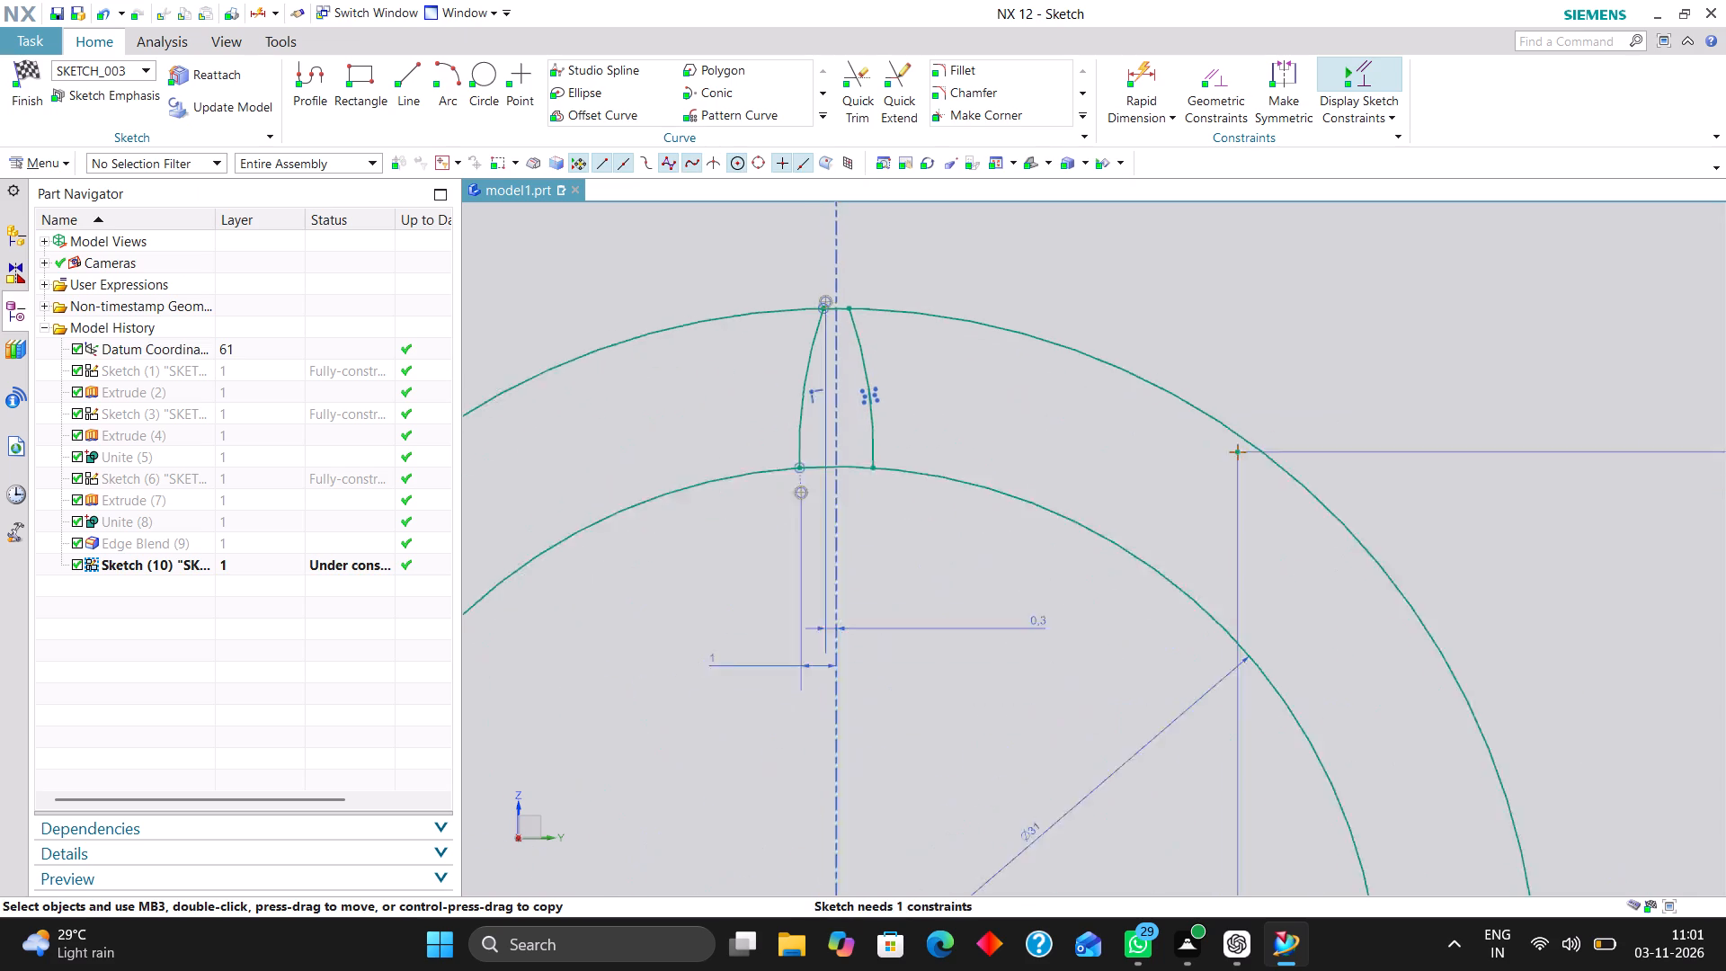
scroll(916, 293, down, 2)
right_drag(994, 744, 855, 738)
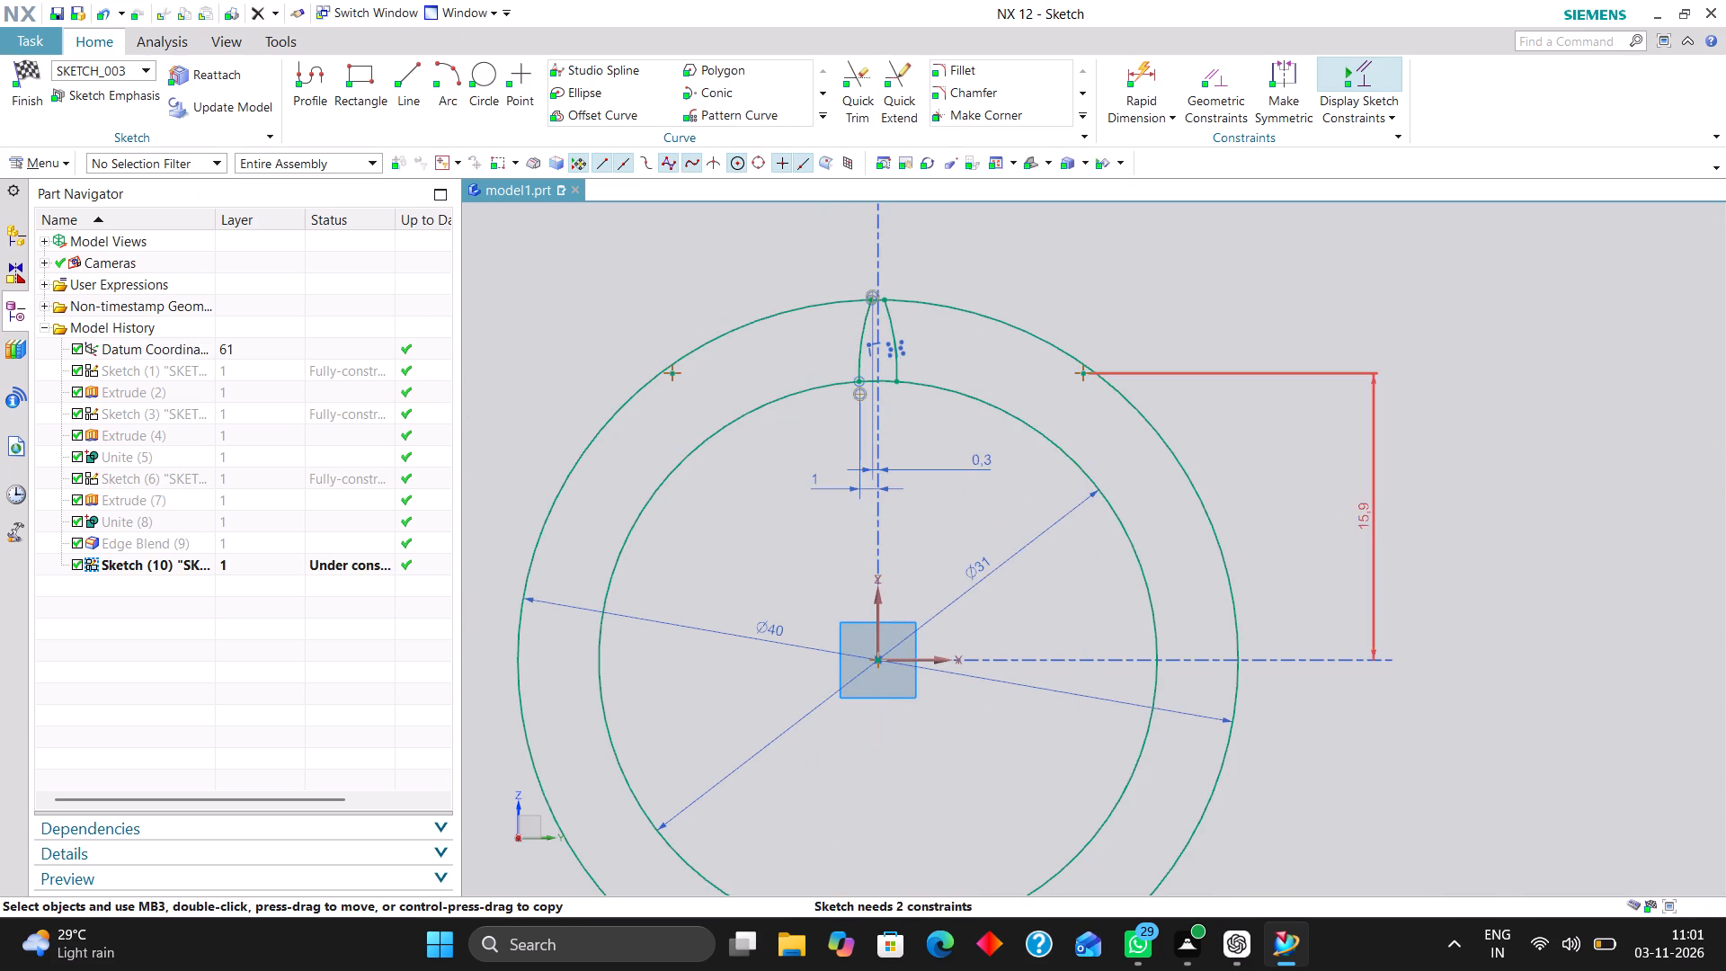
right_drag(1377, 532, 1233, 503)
Dimension the mirrored flank arc's centre to the vertical and horizontal axes, keeping both measured distances.
click(1146, 68)
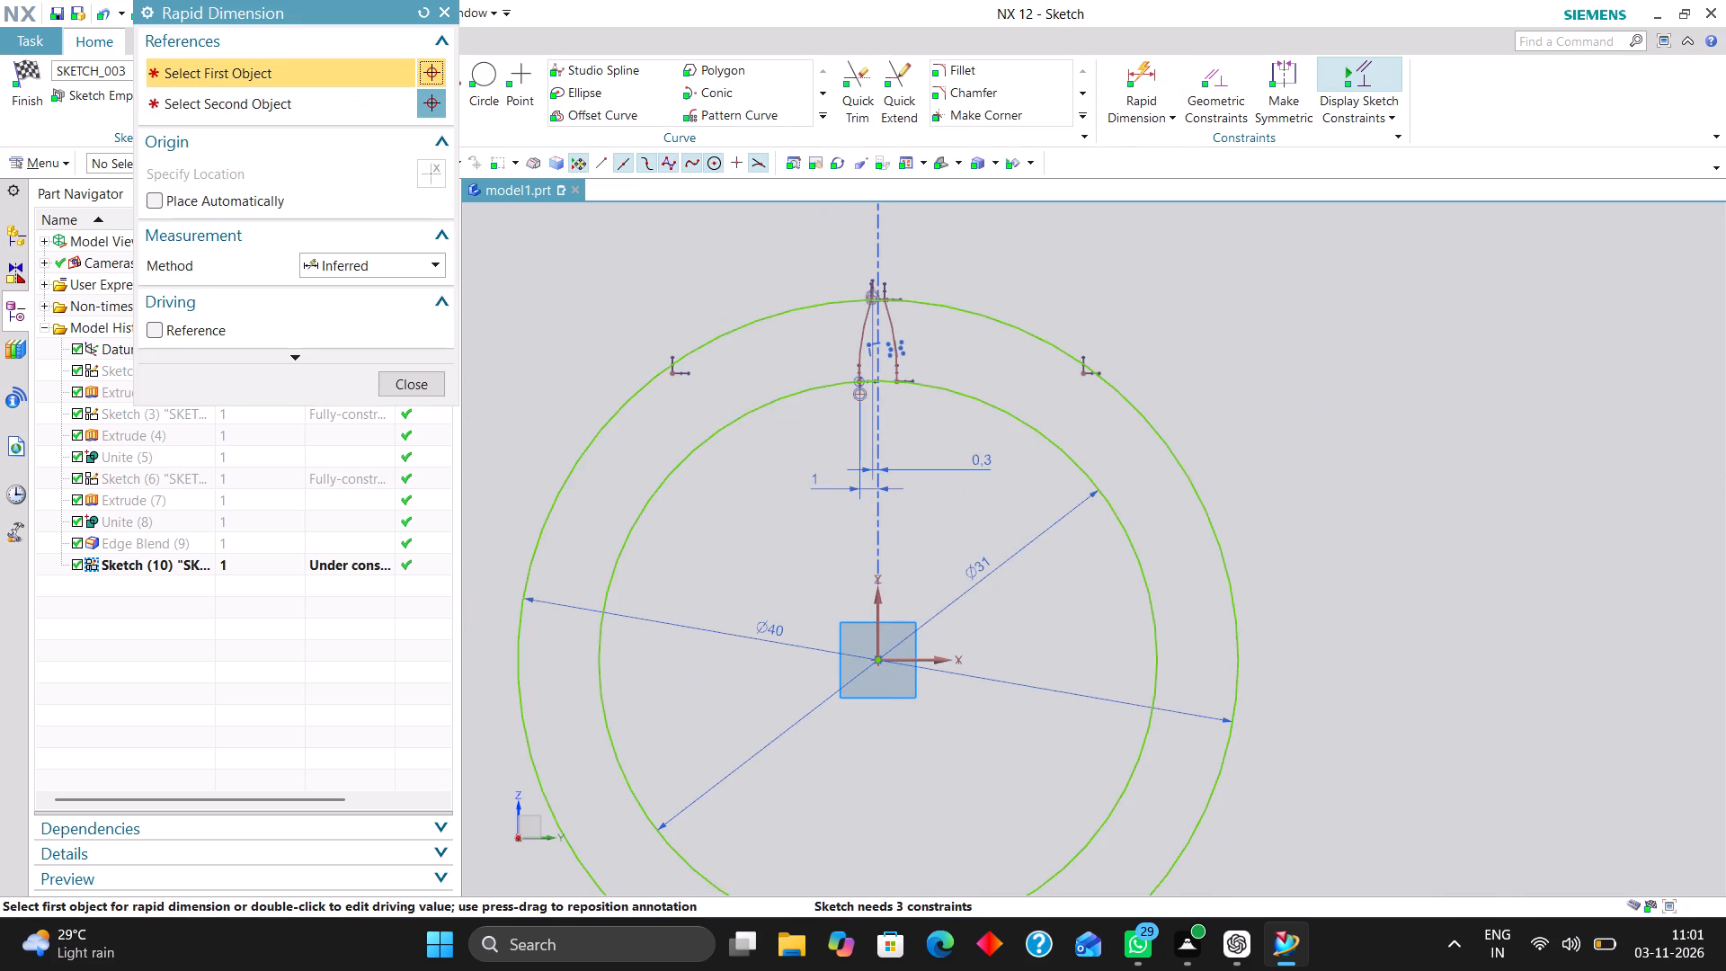
click(674, 376)
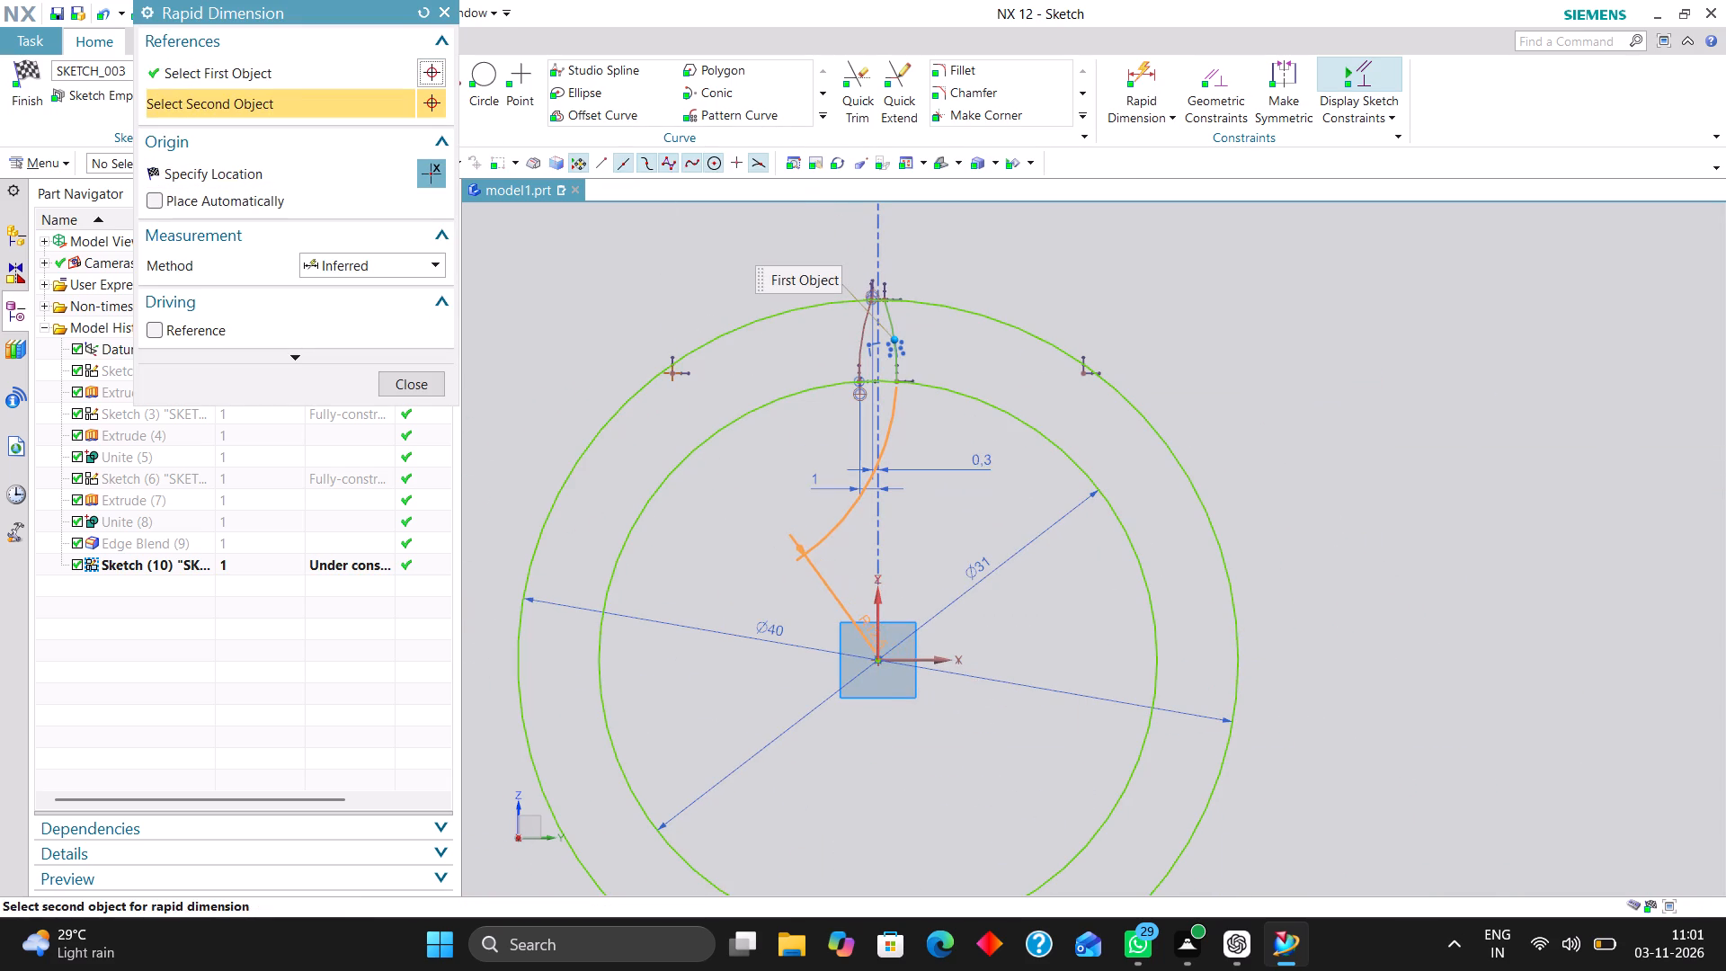
click(878, 632)
click(799, 806)
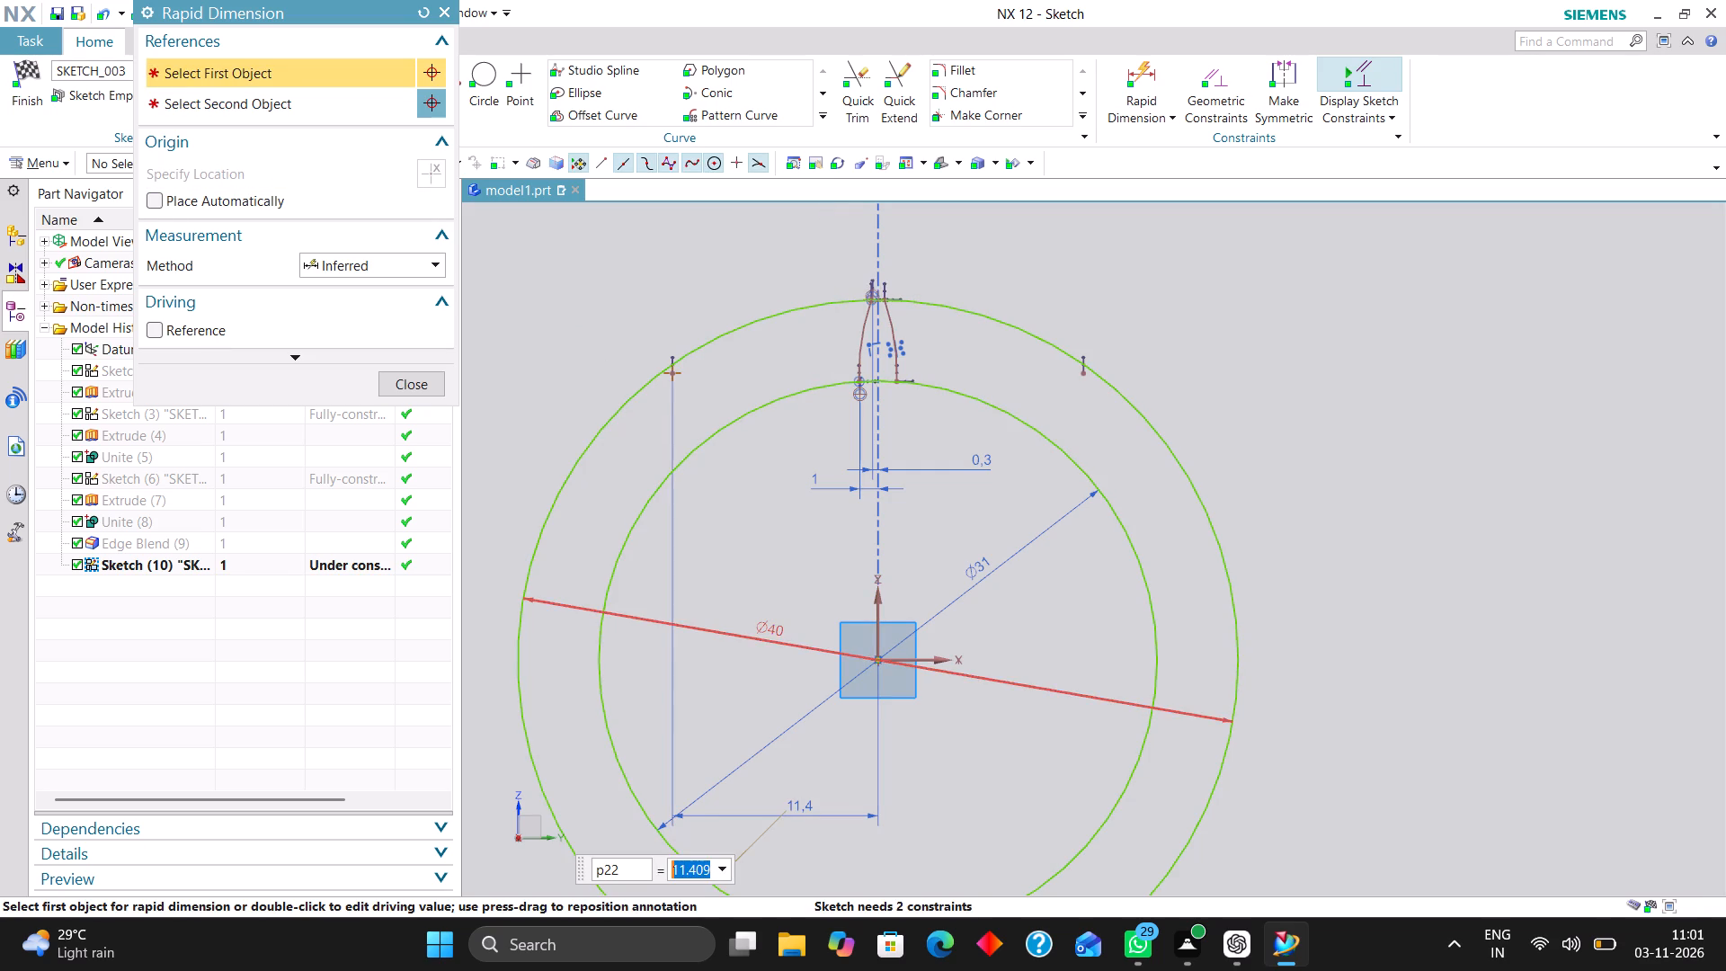
click(931, 660)
click(675, 375)
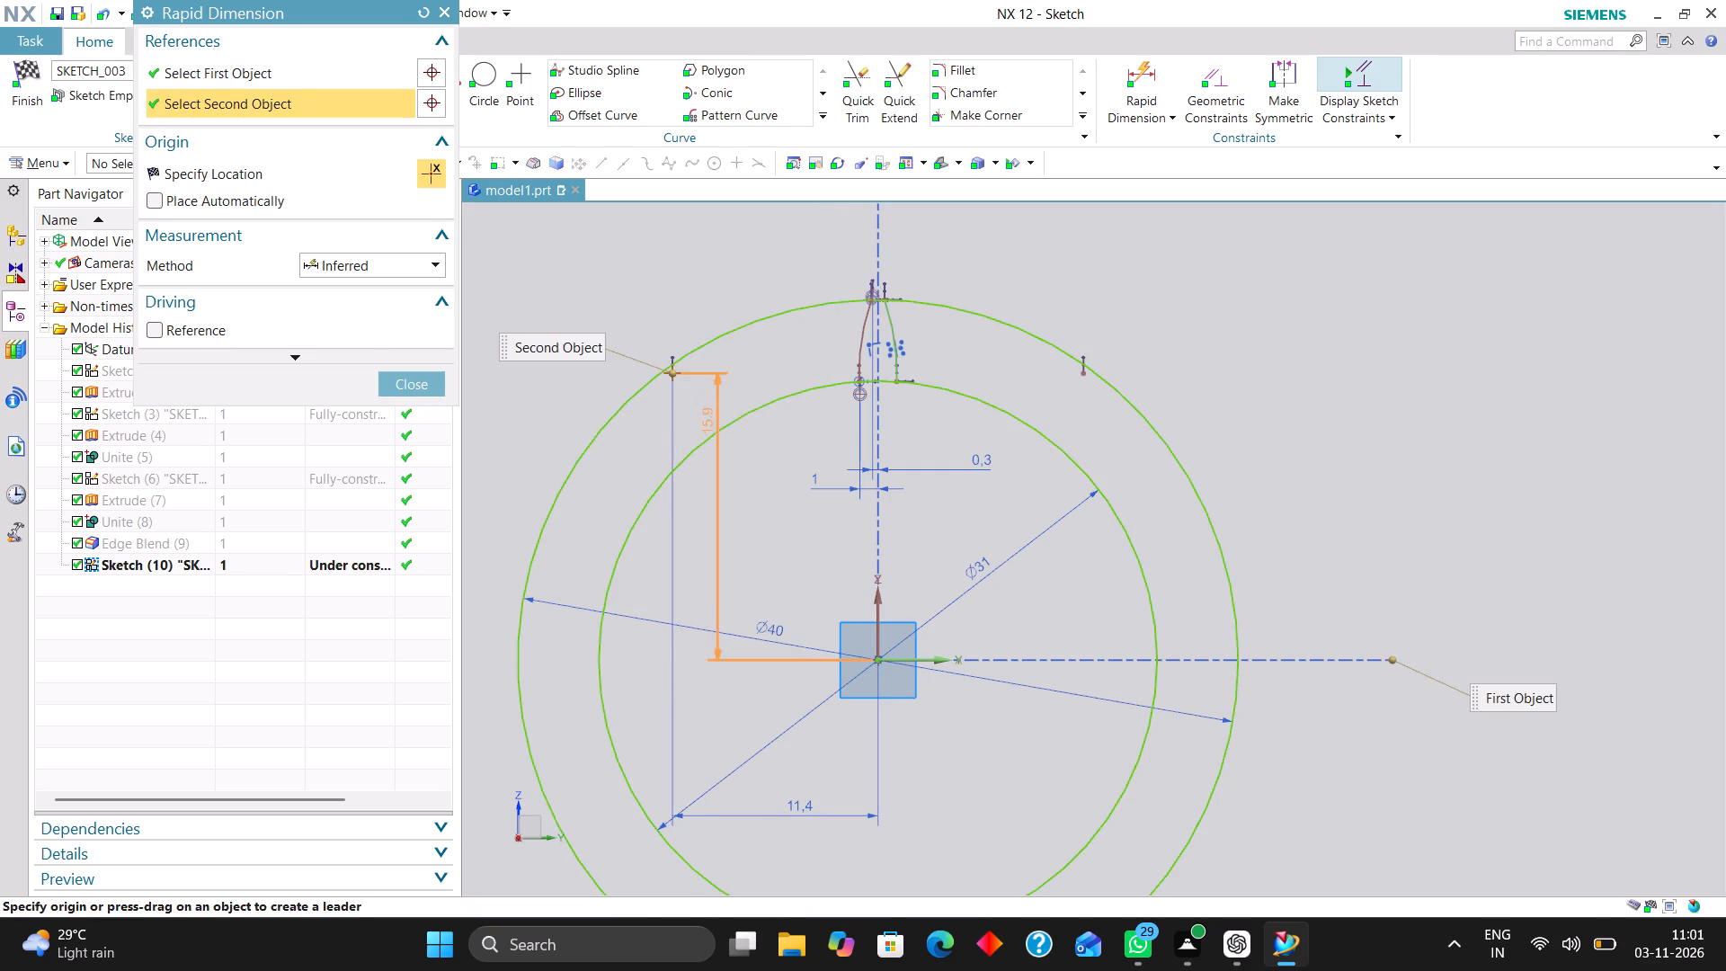
click(796, 500)
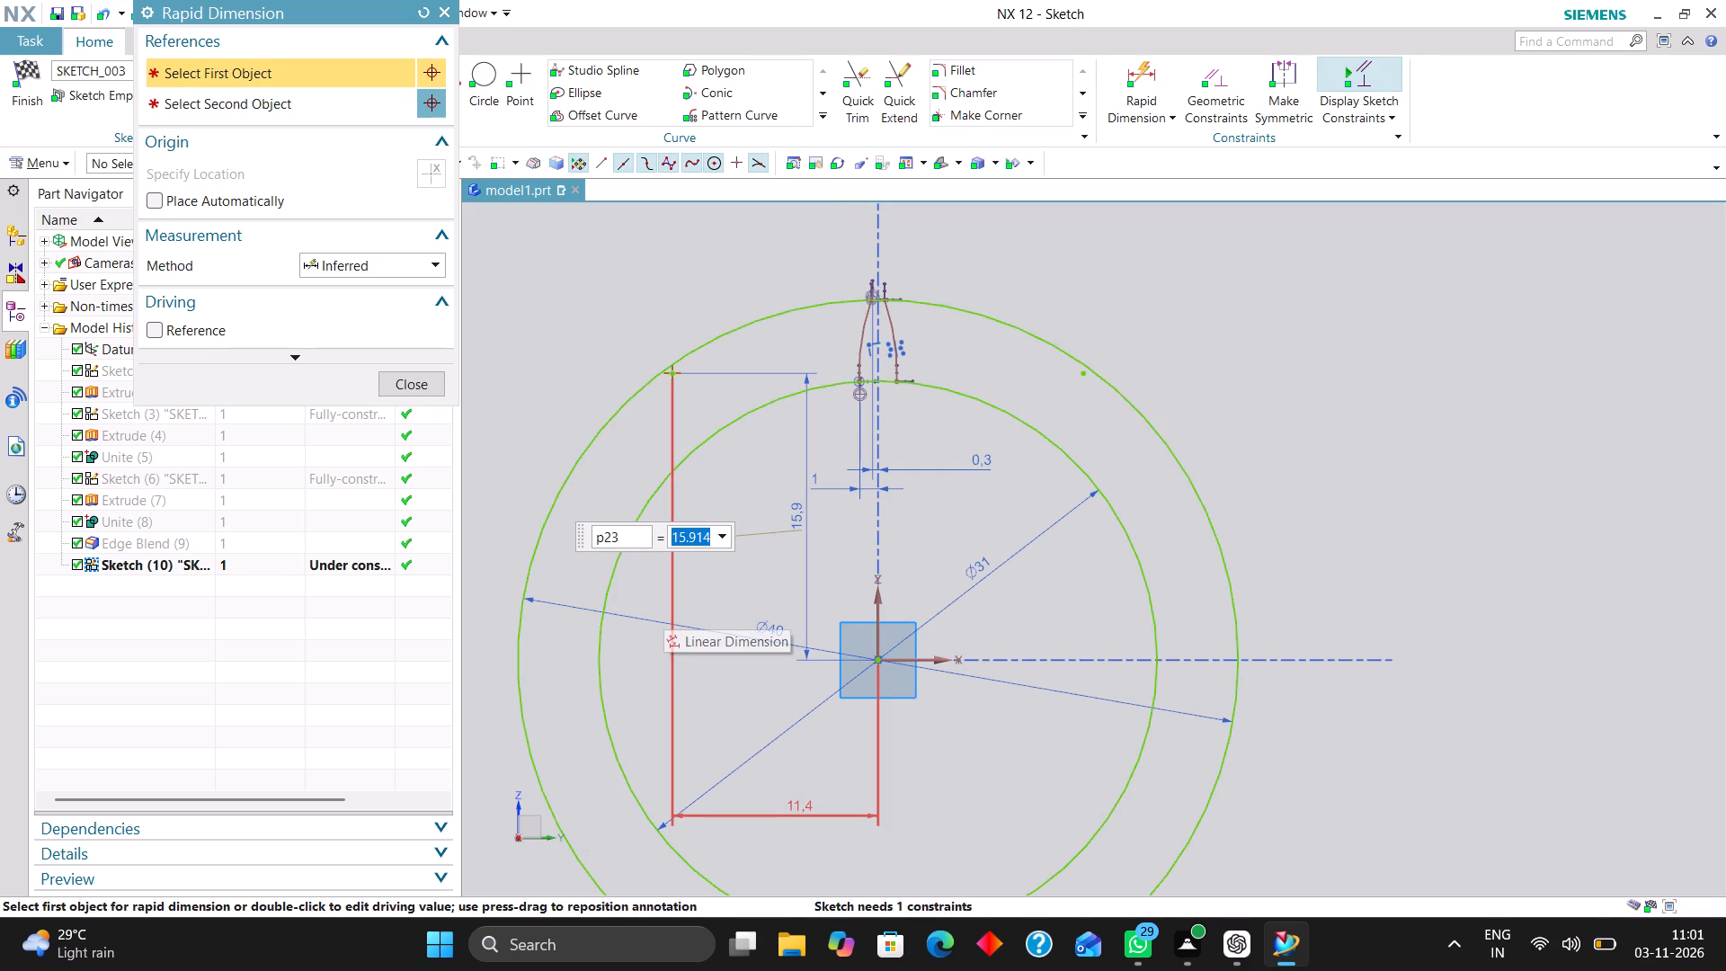
click(431, 377)
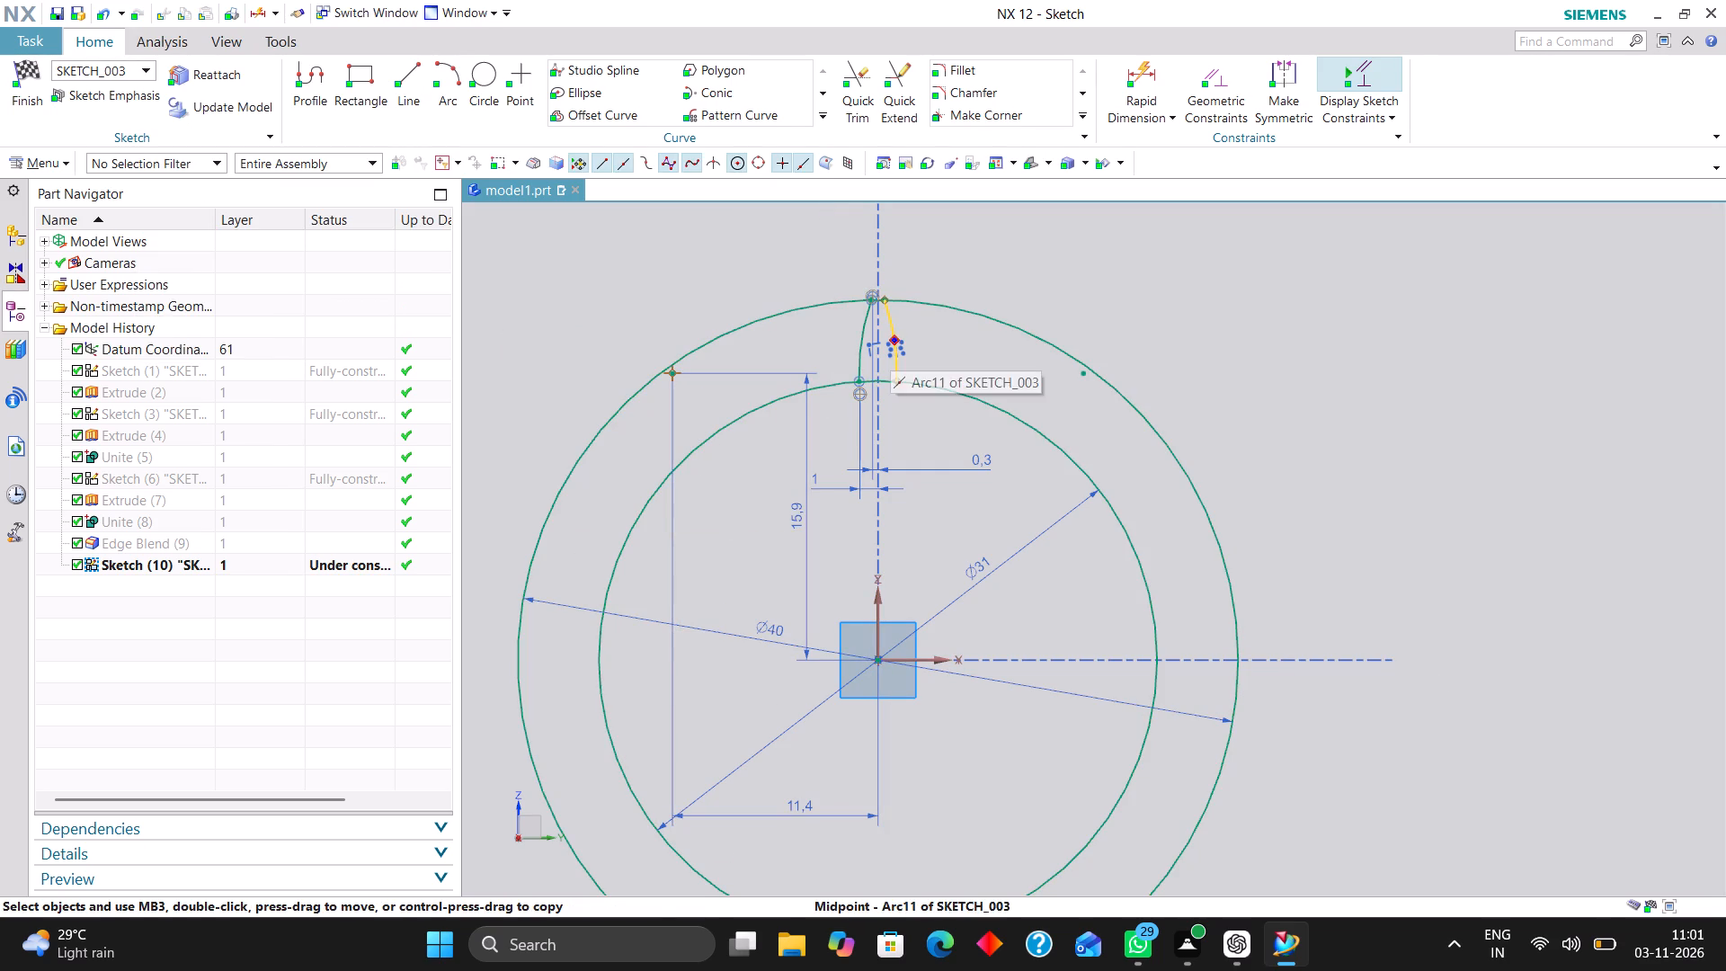
Dimension the original flank arc's radius, try 13 mm, and set it to 12.5 mm.
scroll(912, 413, up, 1)
scroll(929, 478, down, 1)
click(1132, 66)
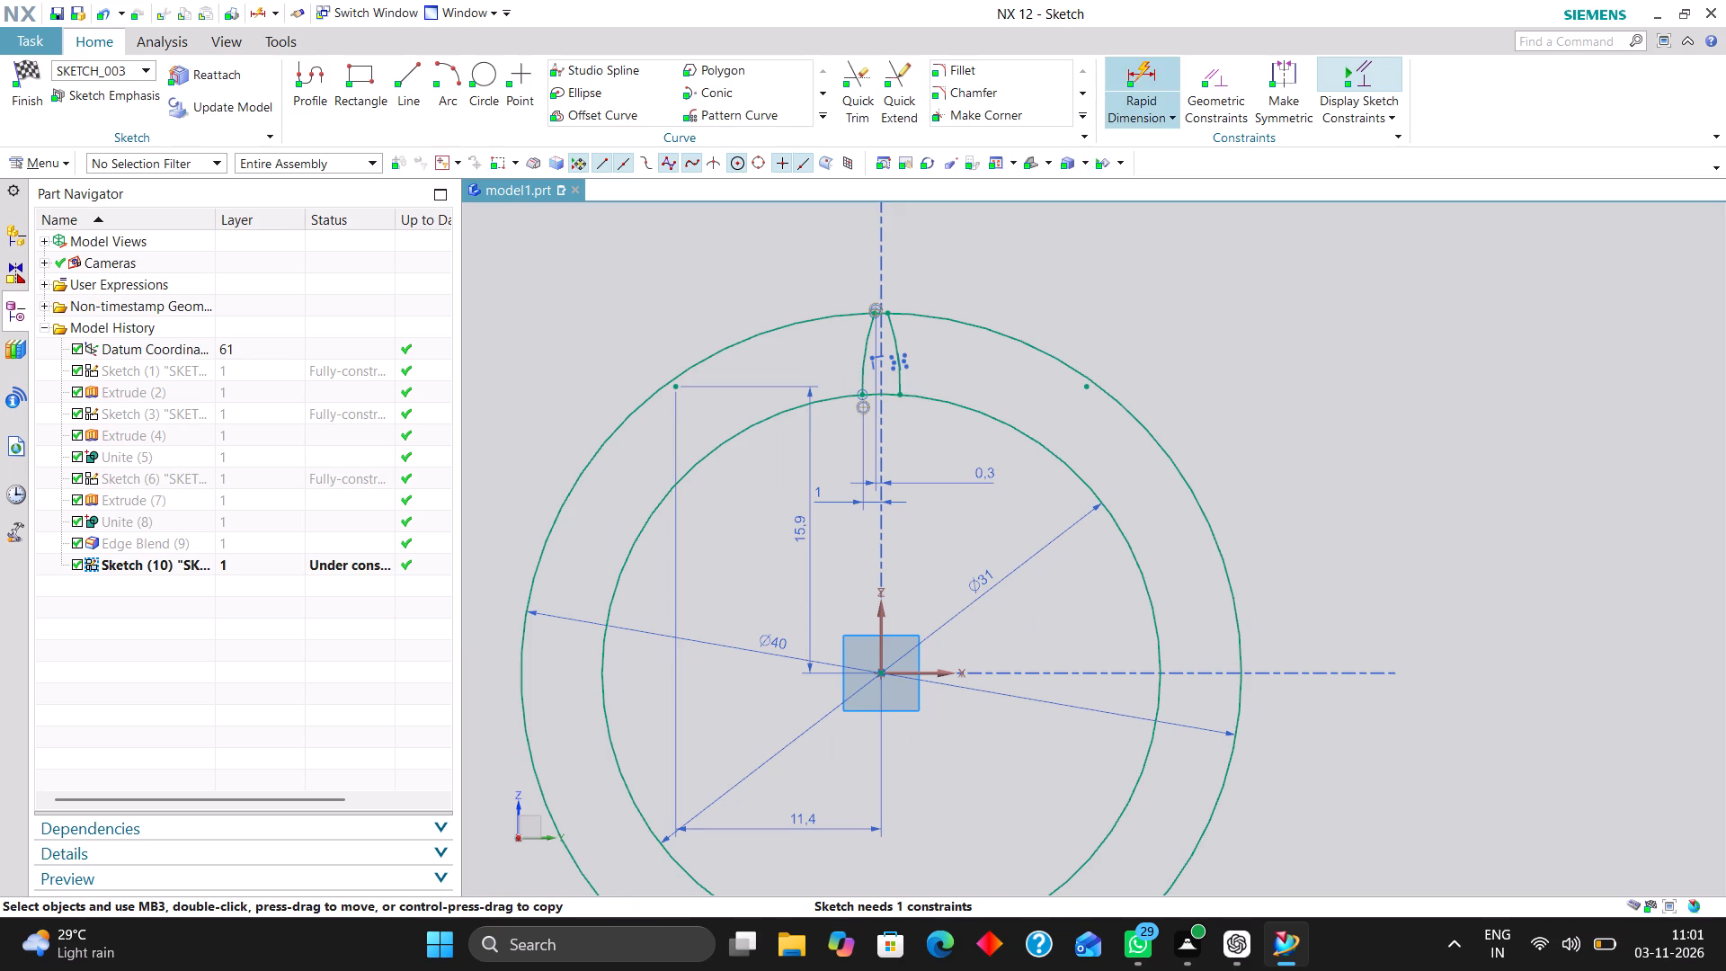
click(373, 264)
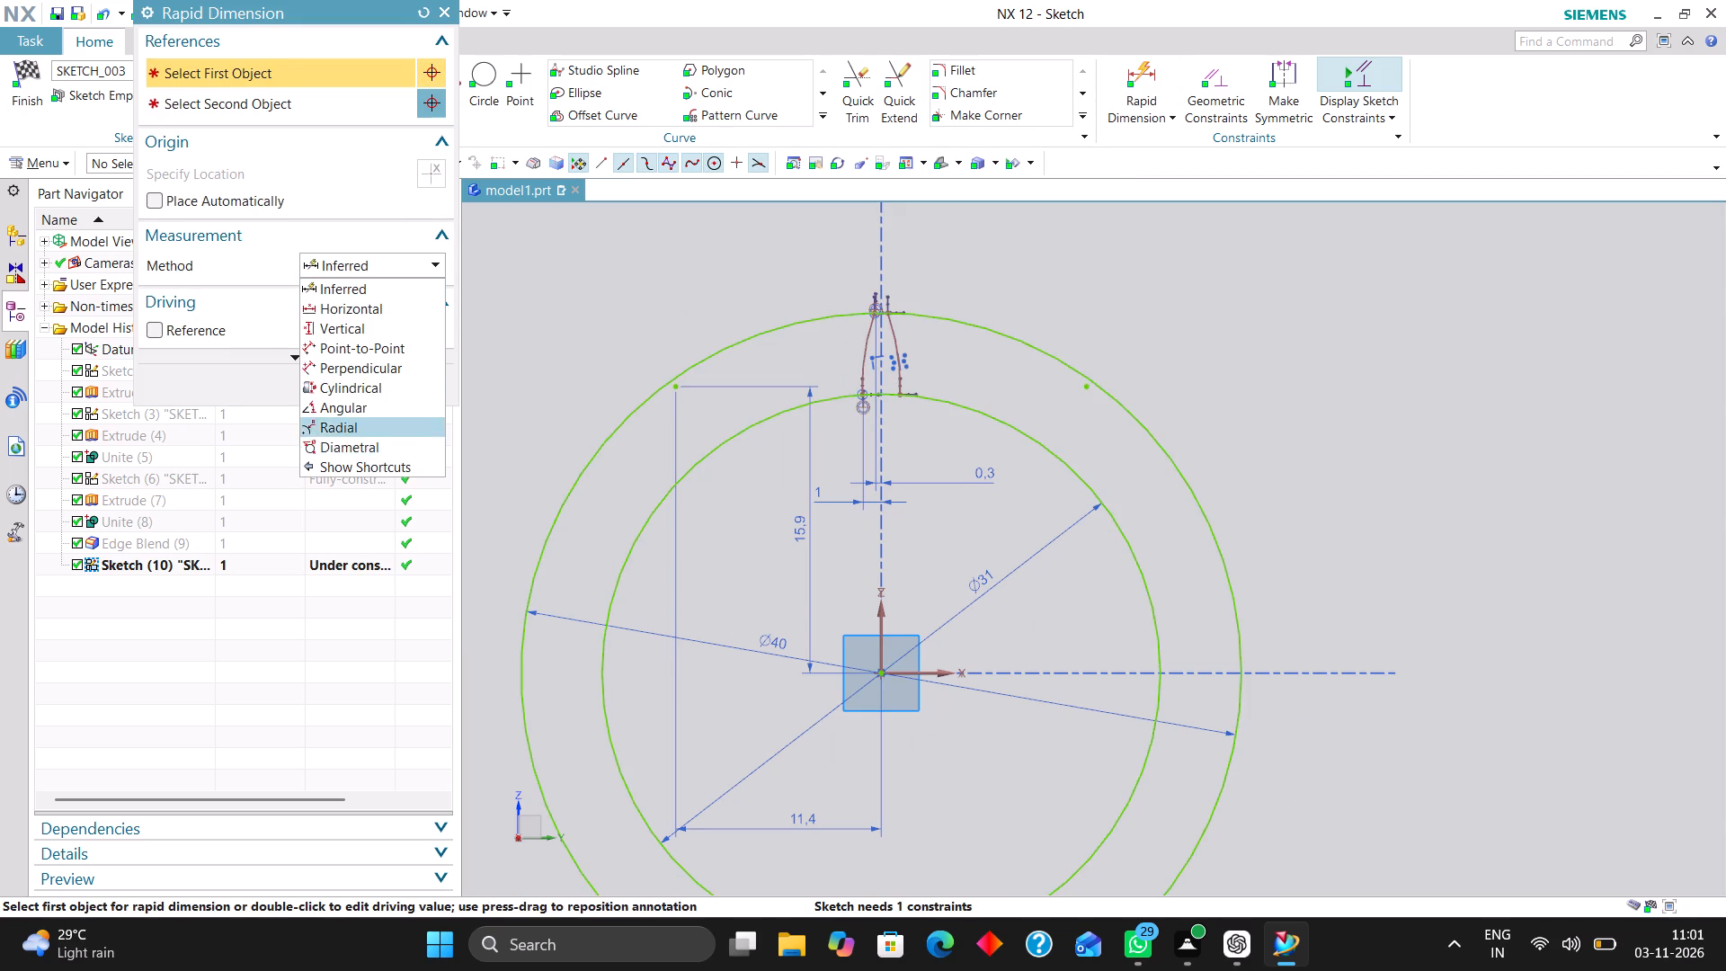
click(381, 426)
scroll(862, 368, up, 2)
click(865, 369)
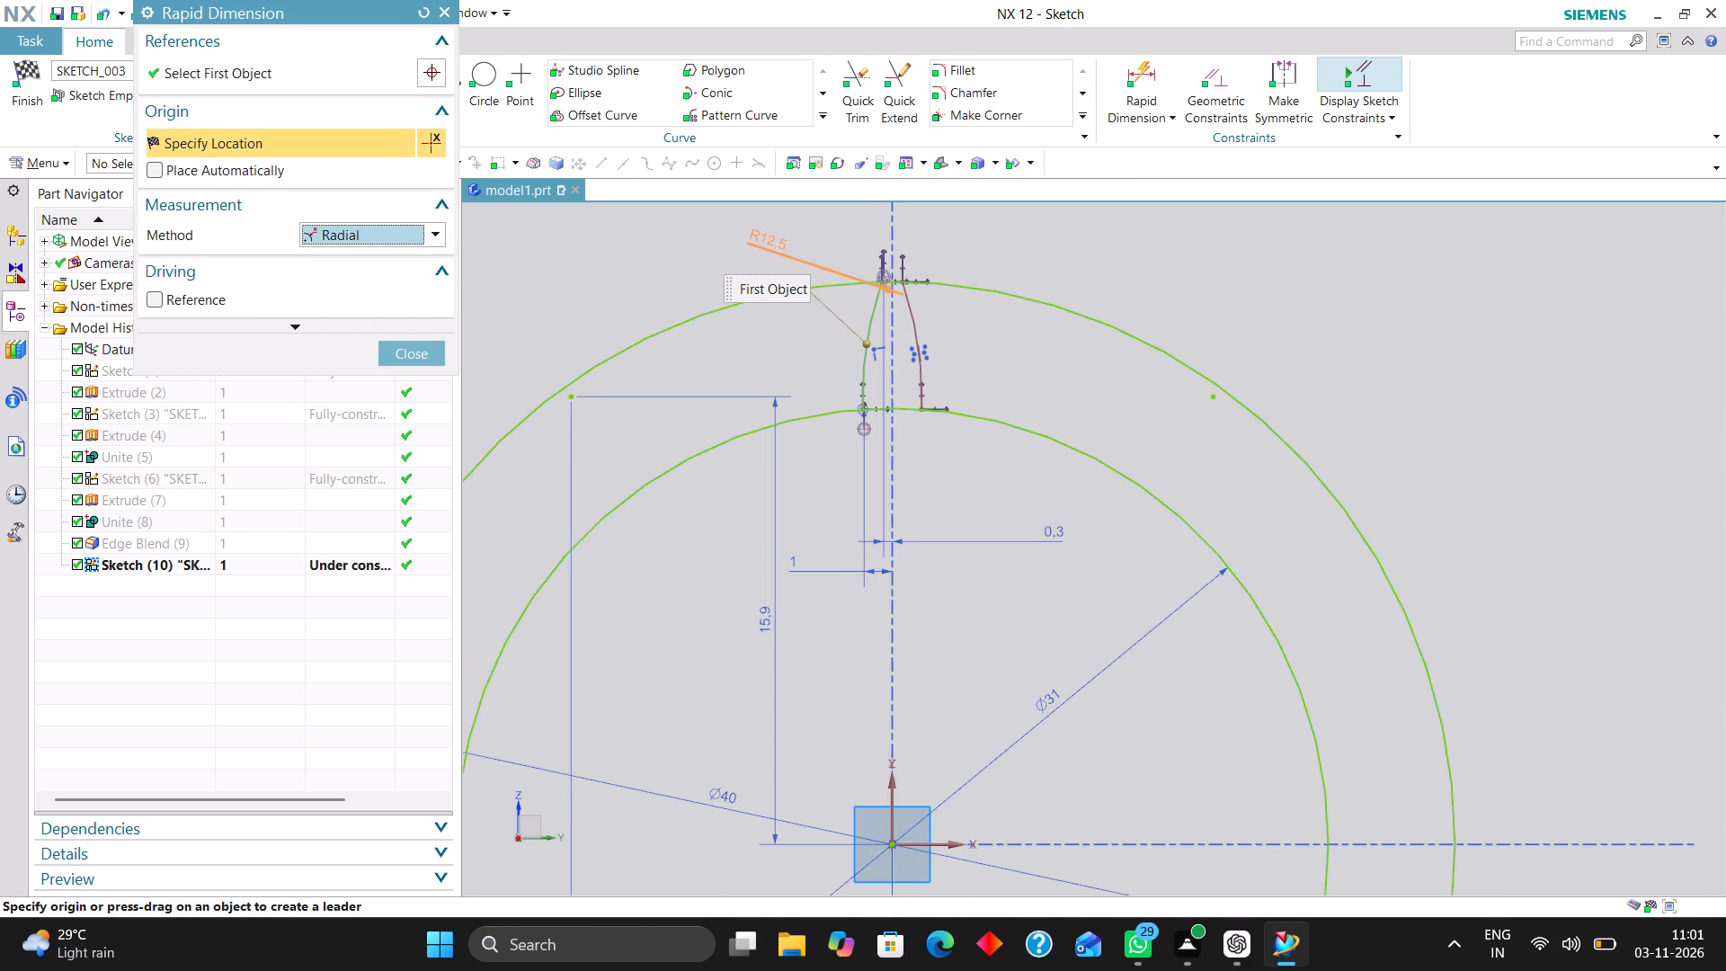
click(769, 237)
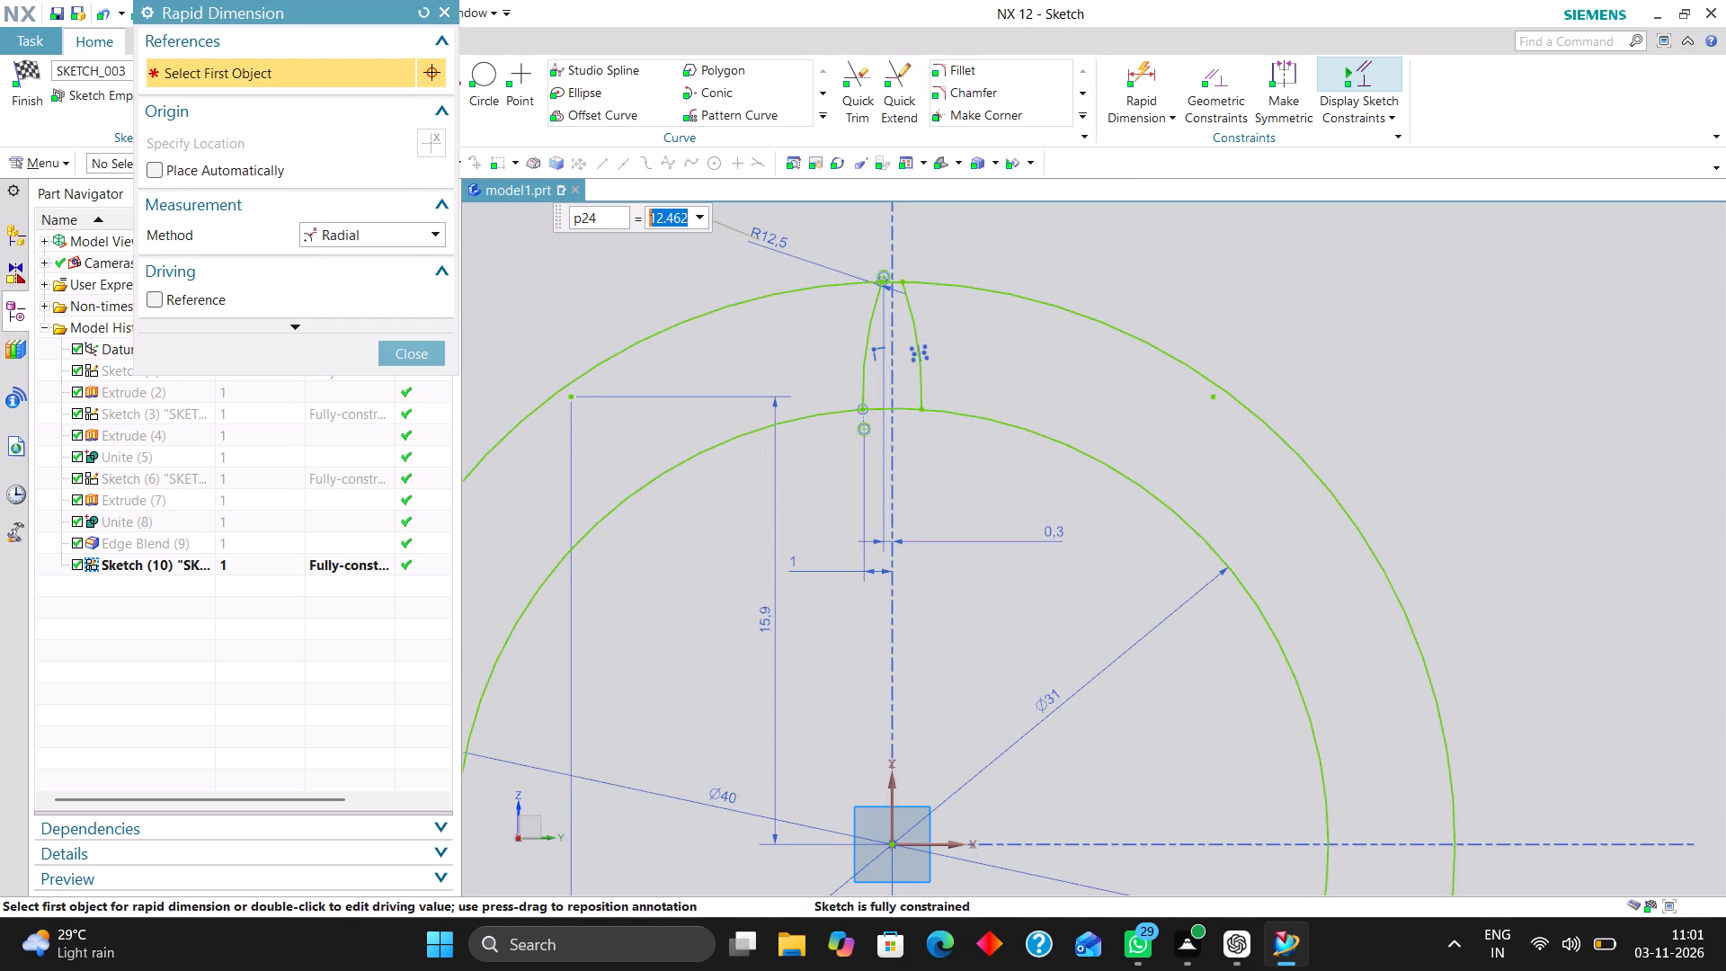
text(13)
key(Return)
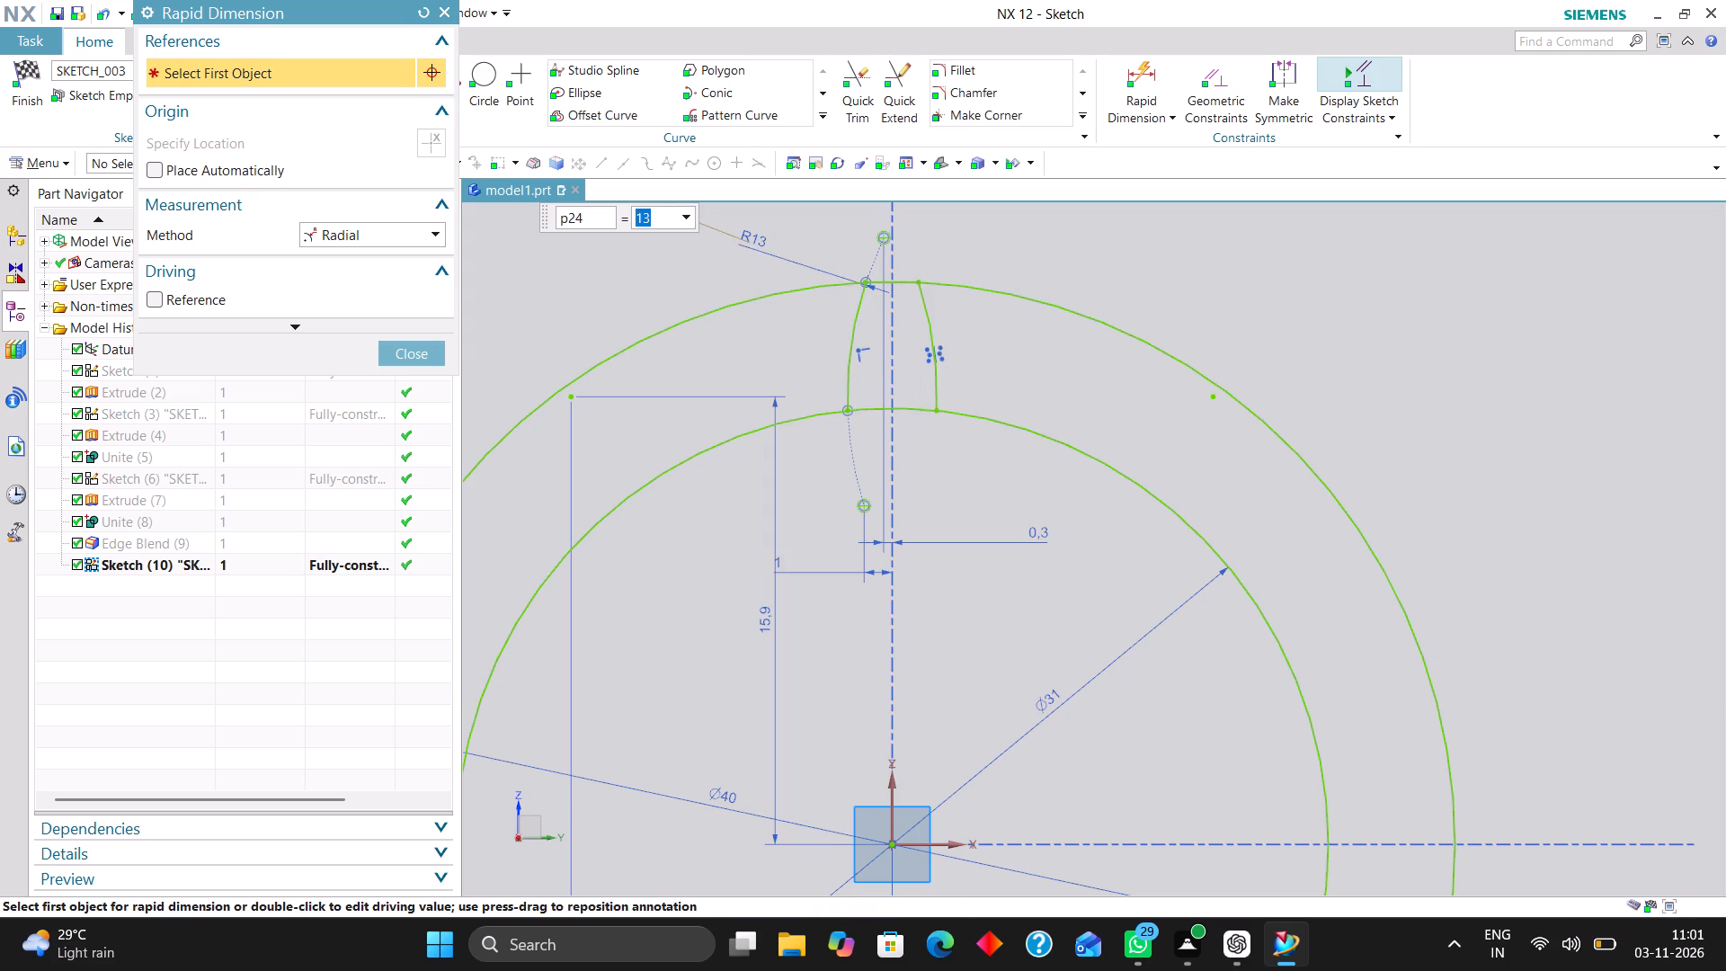
text(12.5)
key(Return)
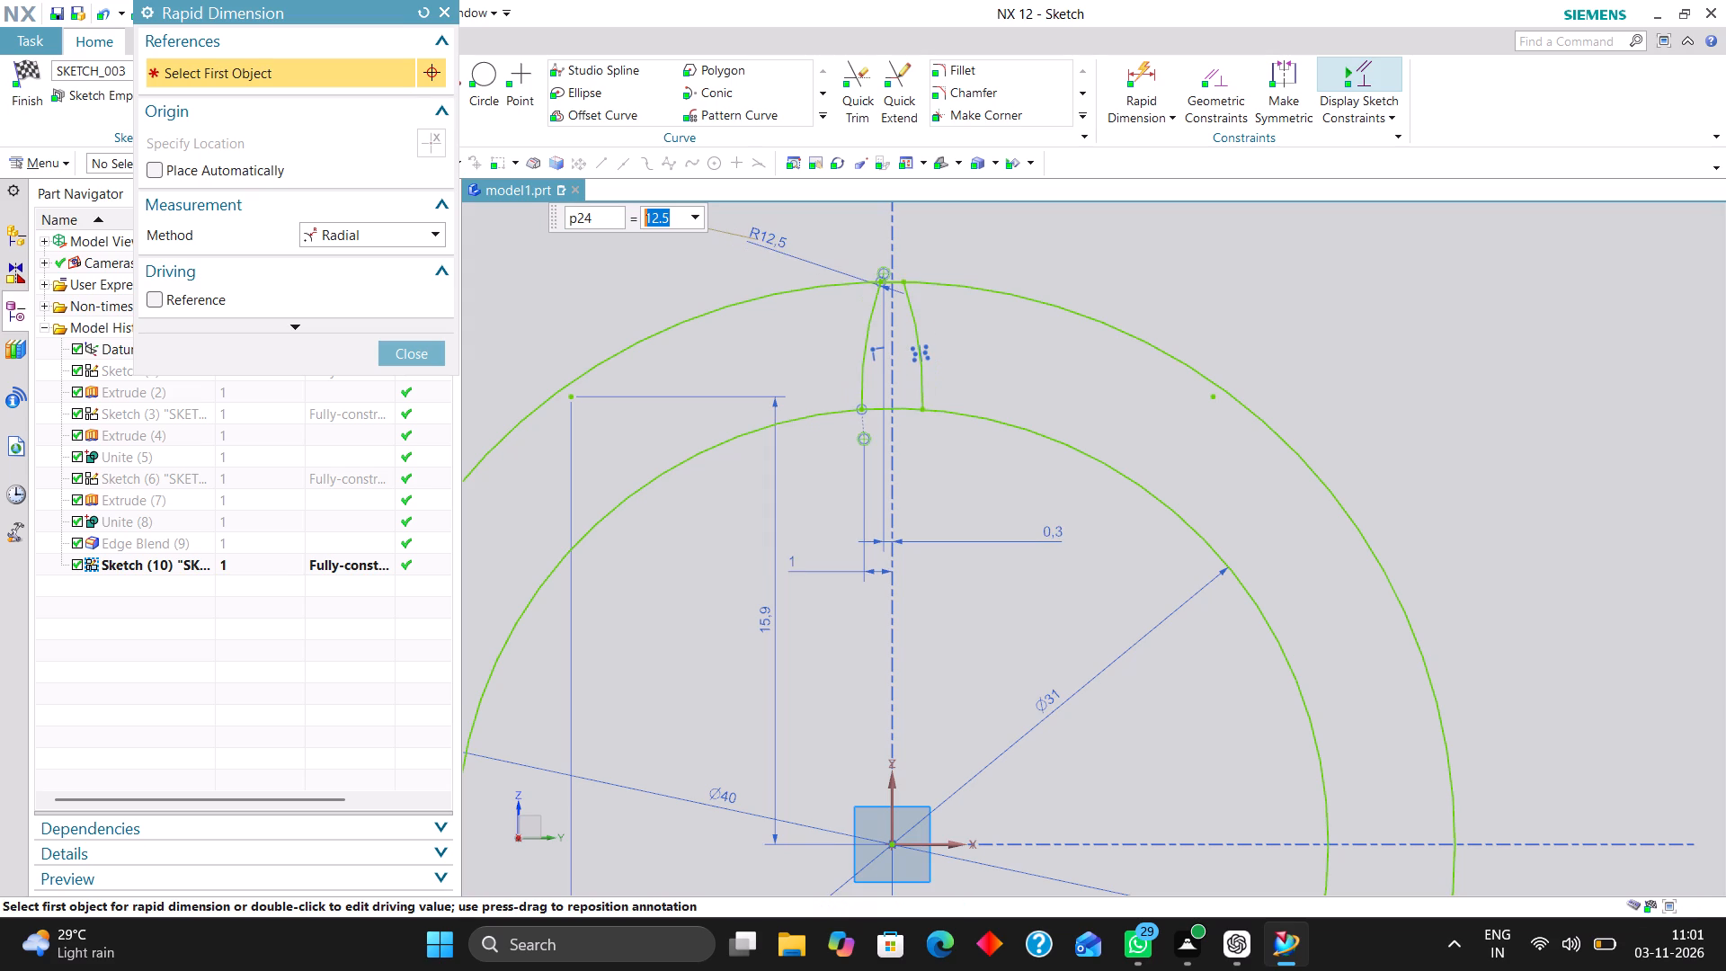
click(414, 347)
Trim the 40 mm and 31 mm circles outside the two flank arcs, leaving a closed tooth profile.
scroll(1050, 368, down, 2)
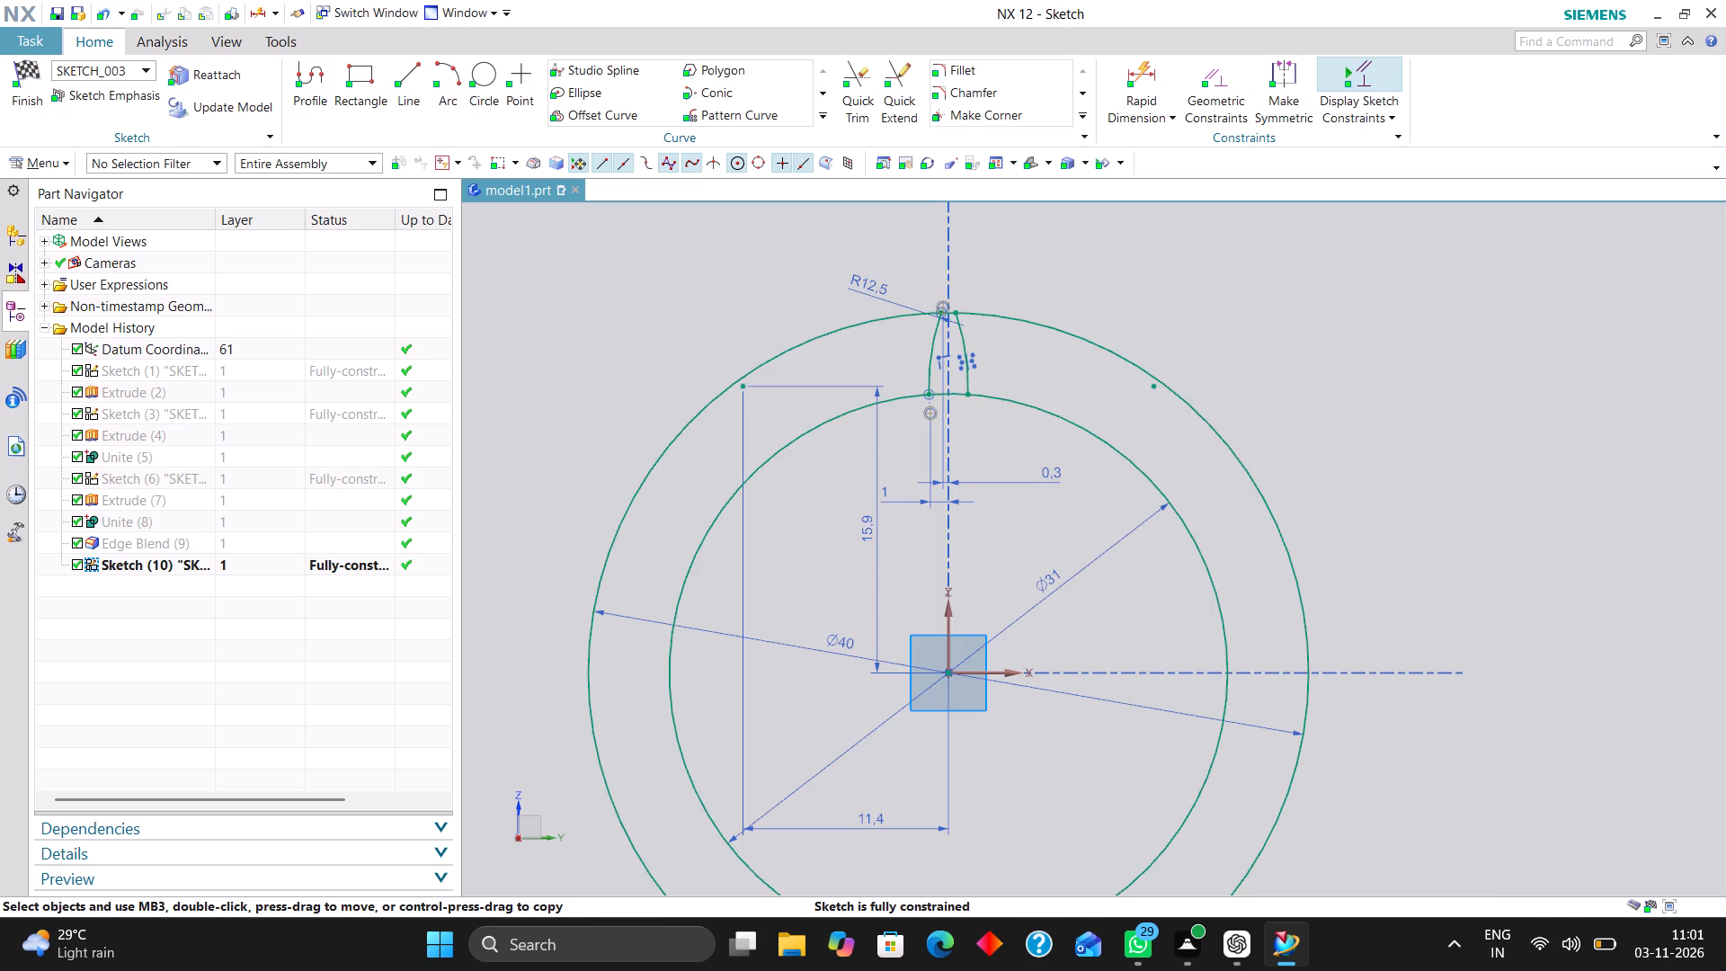
scroll(974, 350, up, 2)
scroll(948, 307, down, 1)
scroll(974, 380, up, 4)
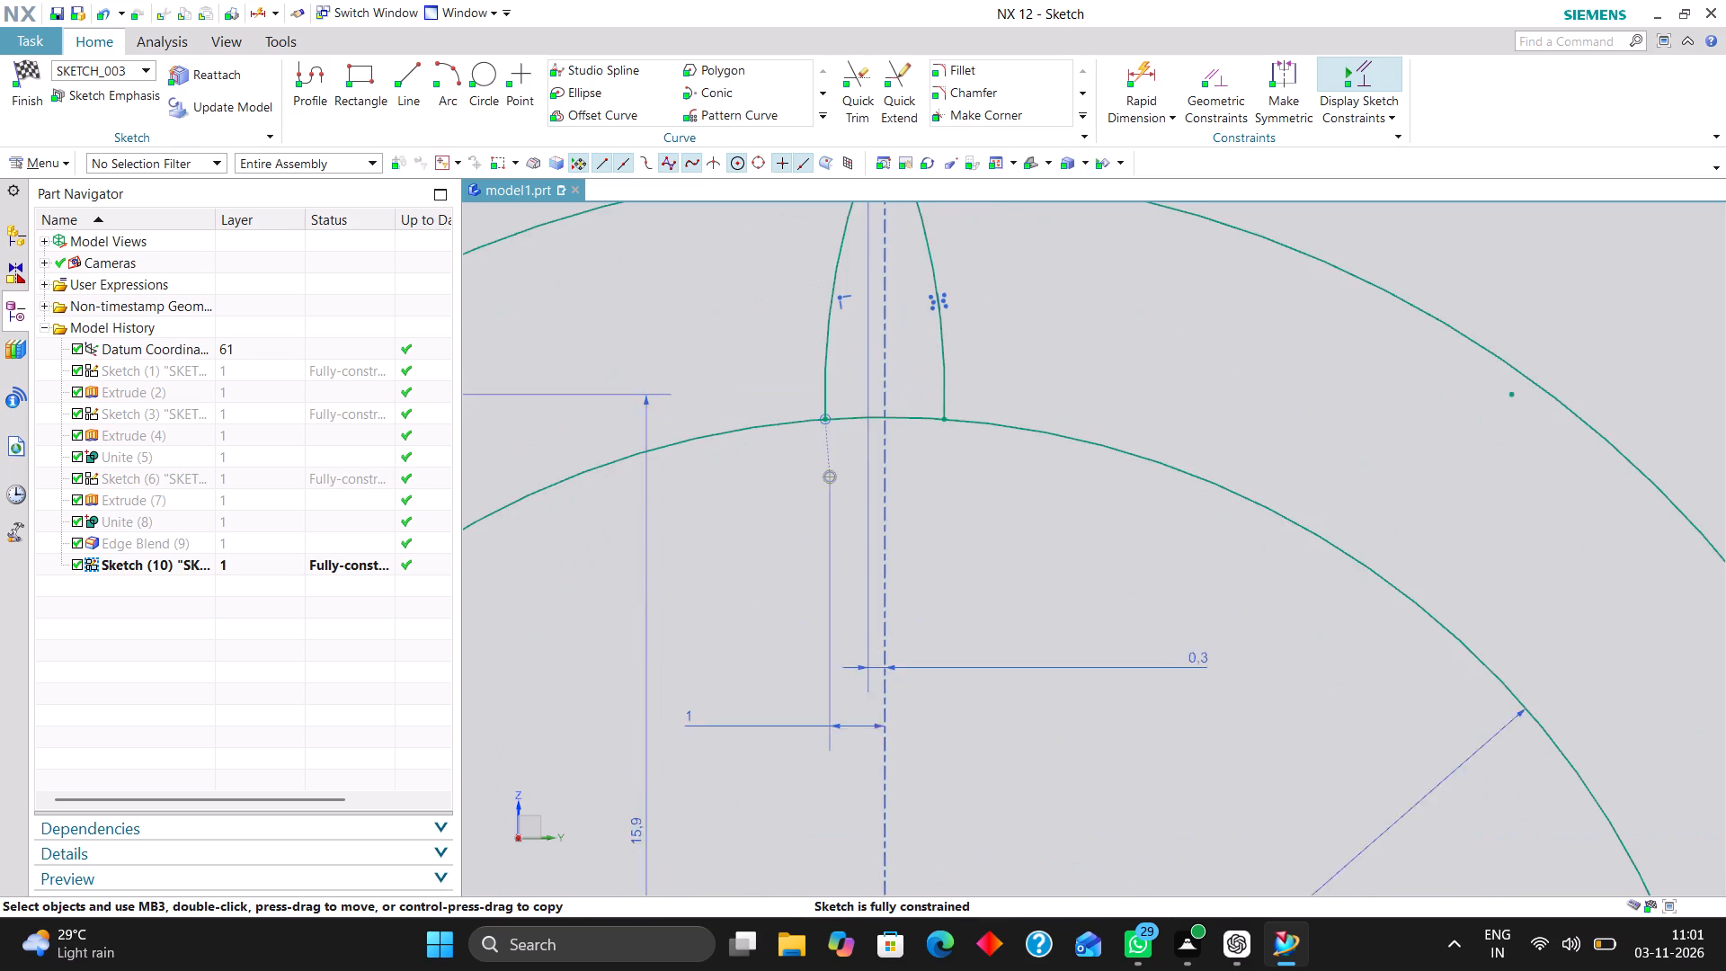
scroll(966, 435, down, 6)
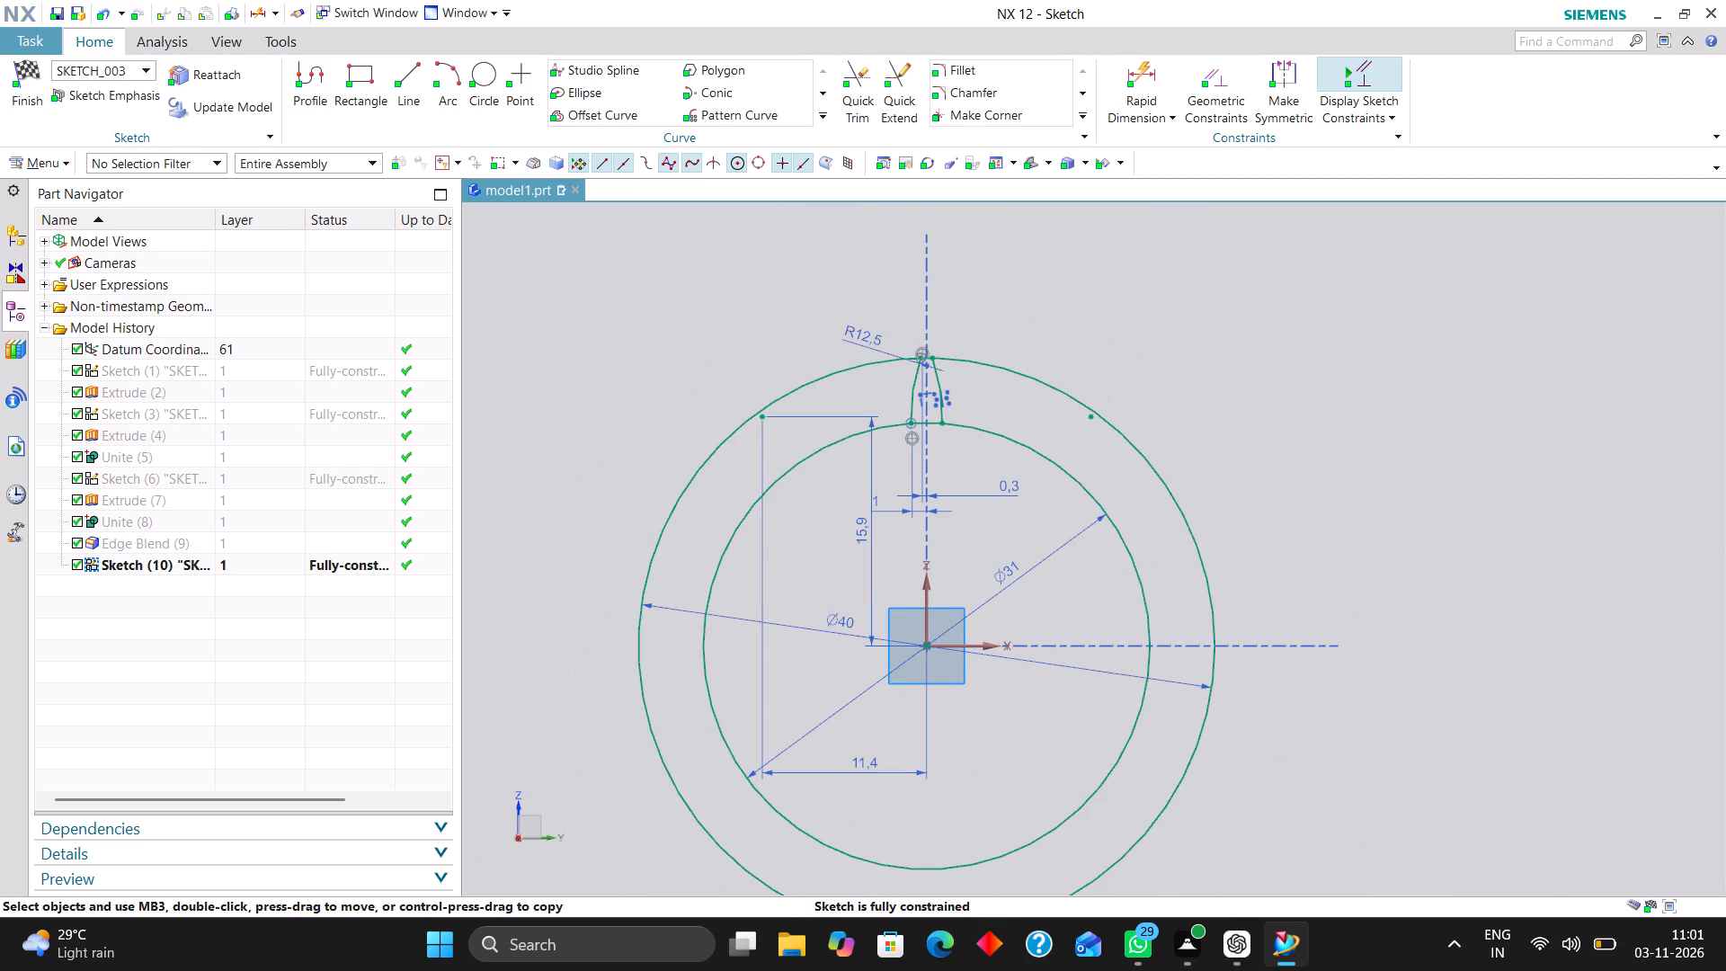
click(865, 99)
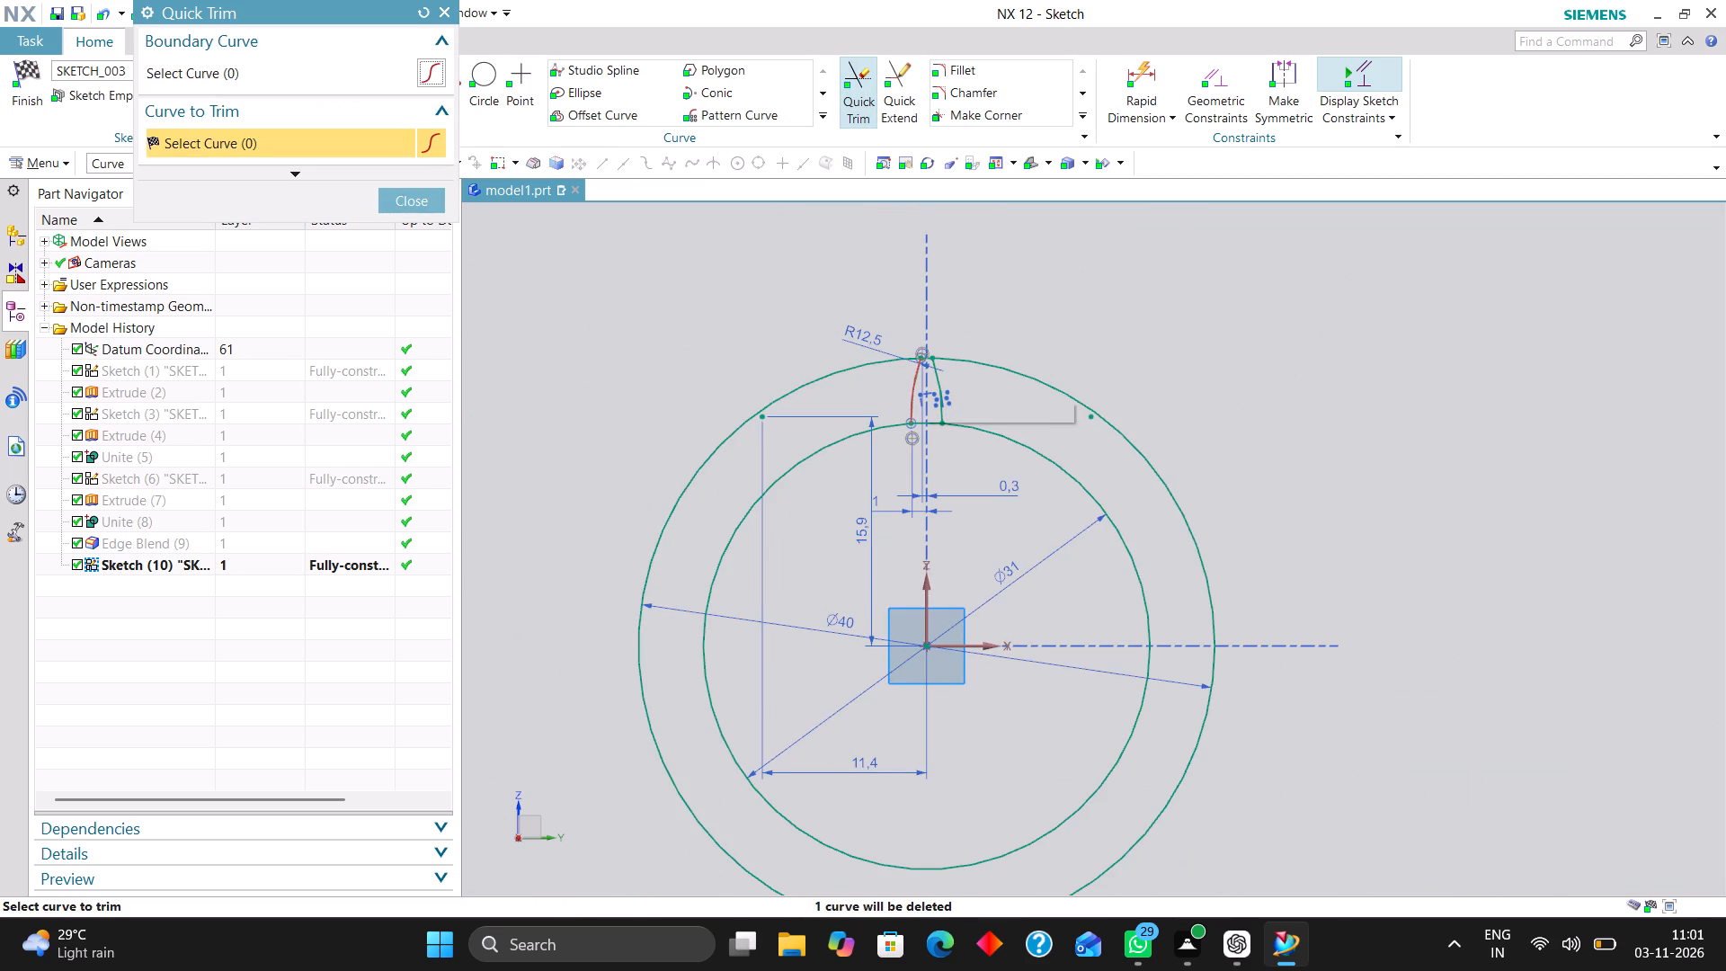
scroll(1028, 404, up, 2)
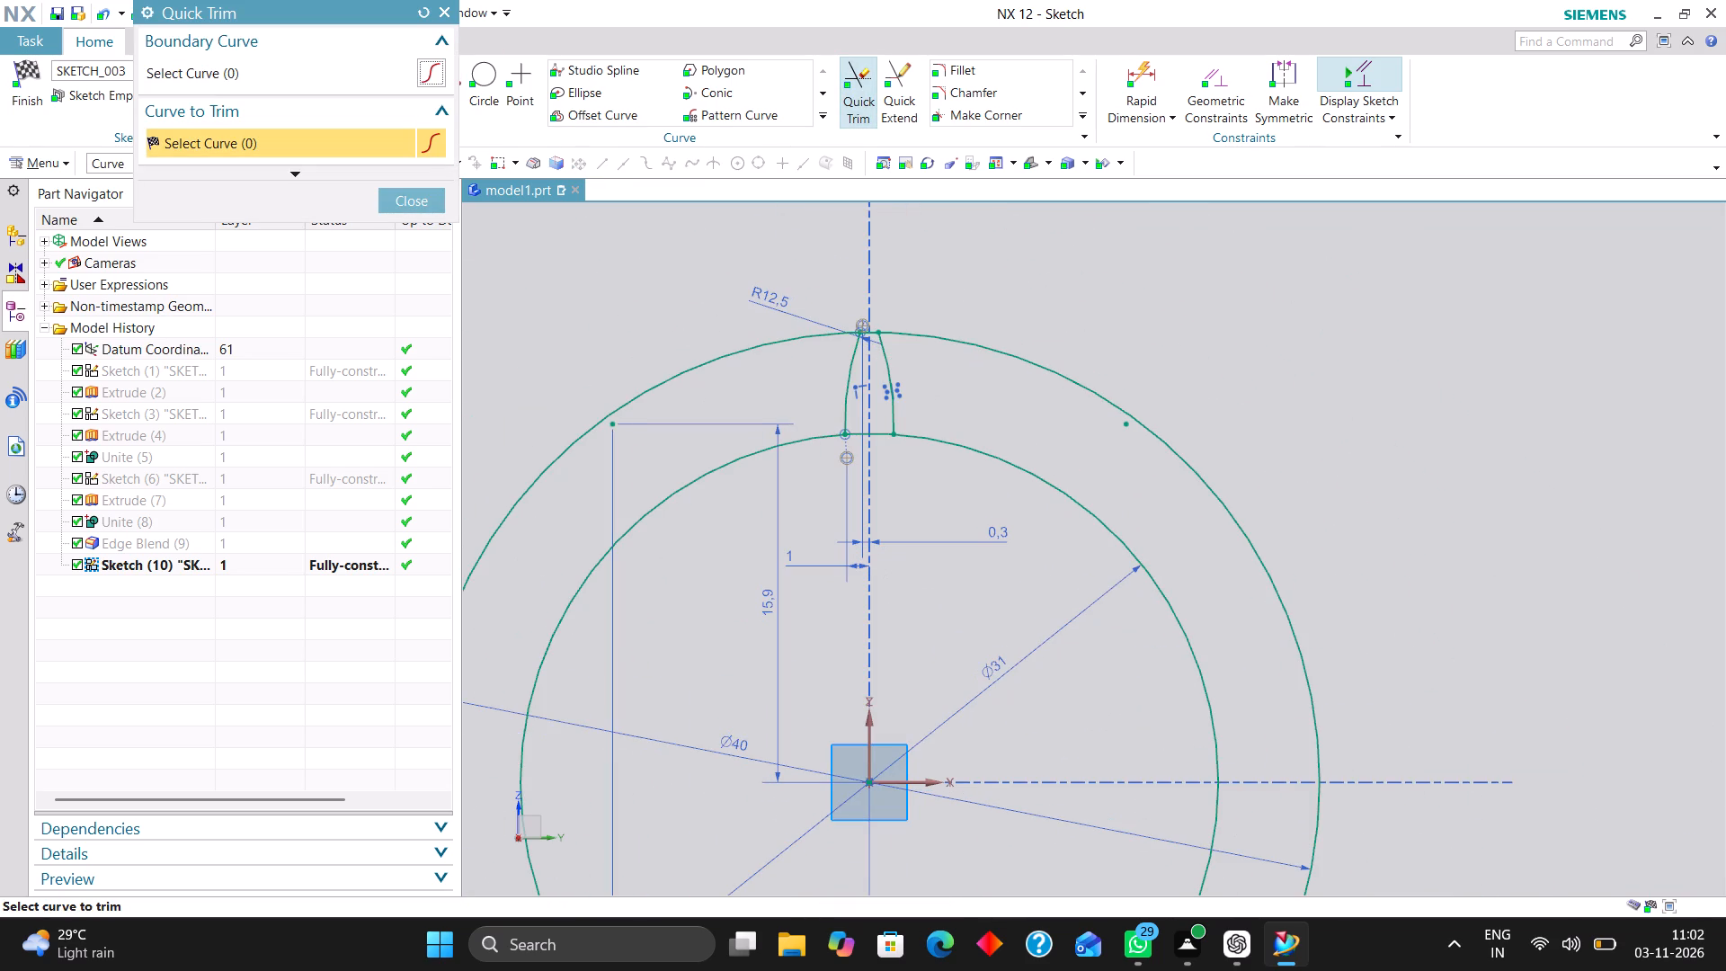
click(1001, 354)
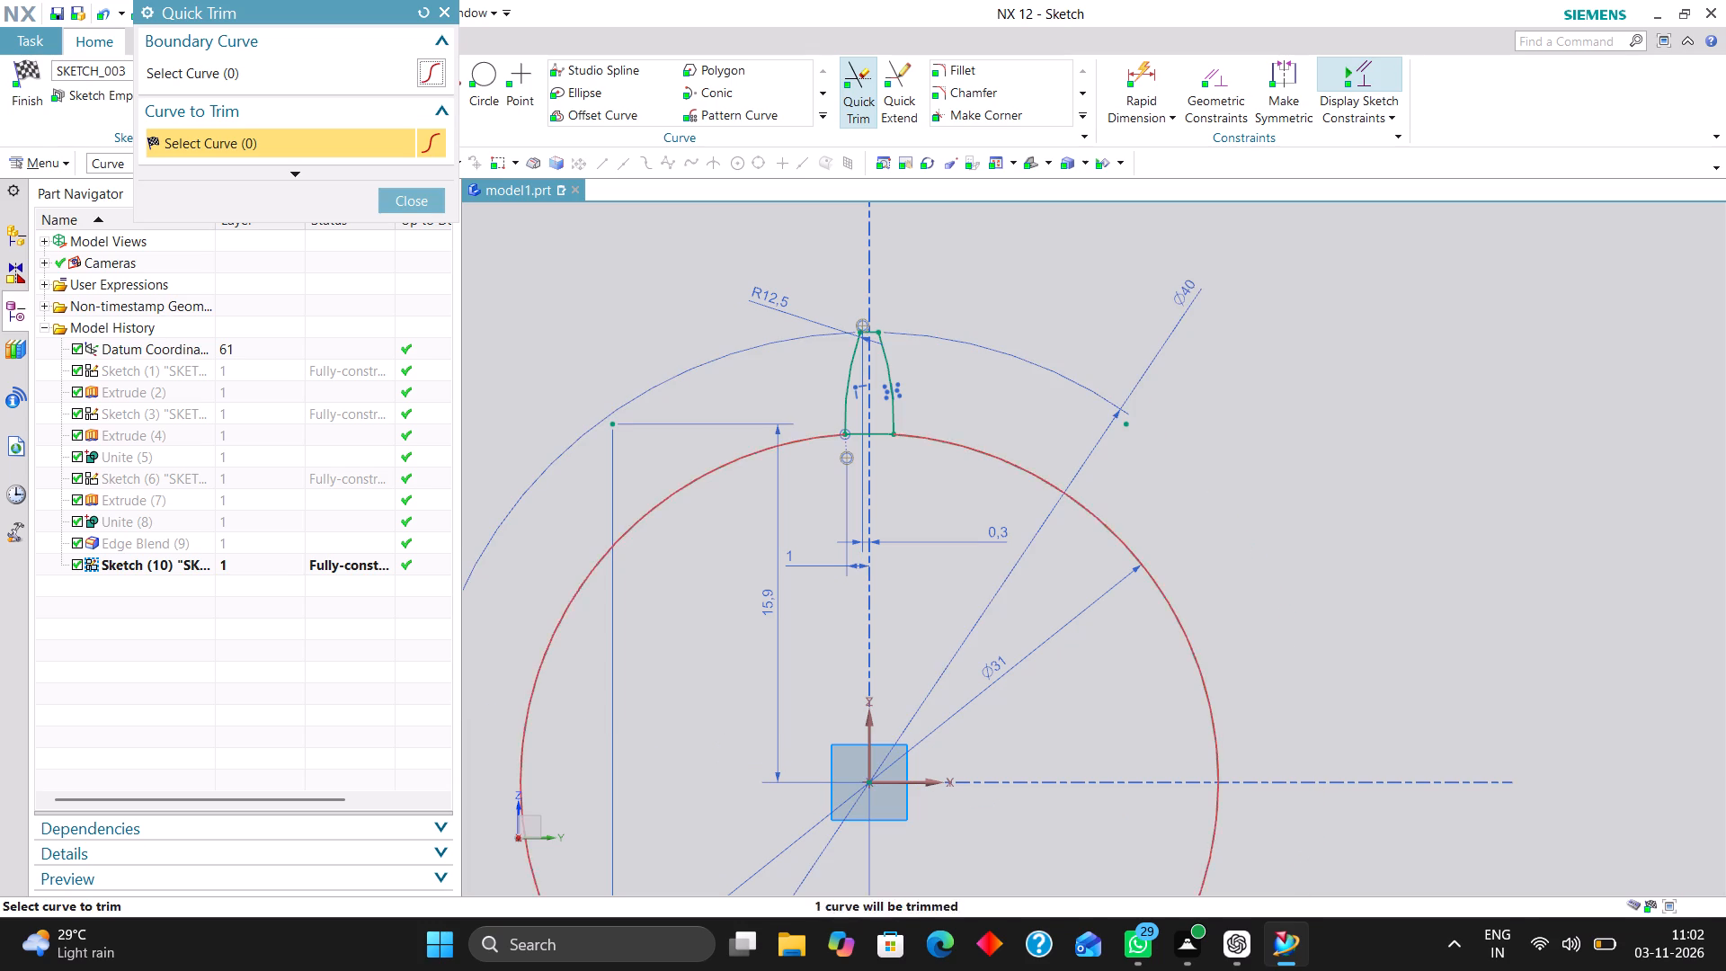
click(1028, 475)
scroll(1019, 366, down, 1)
click(429, 201)
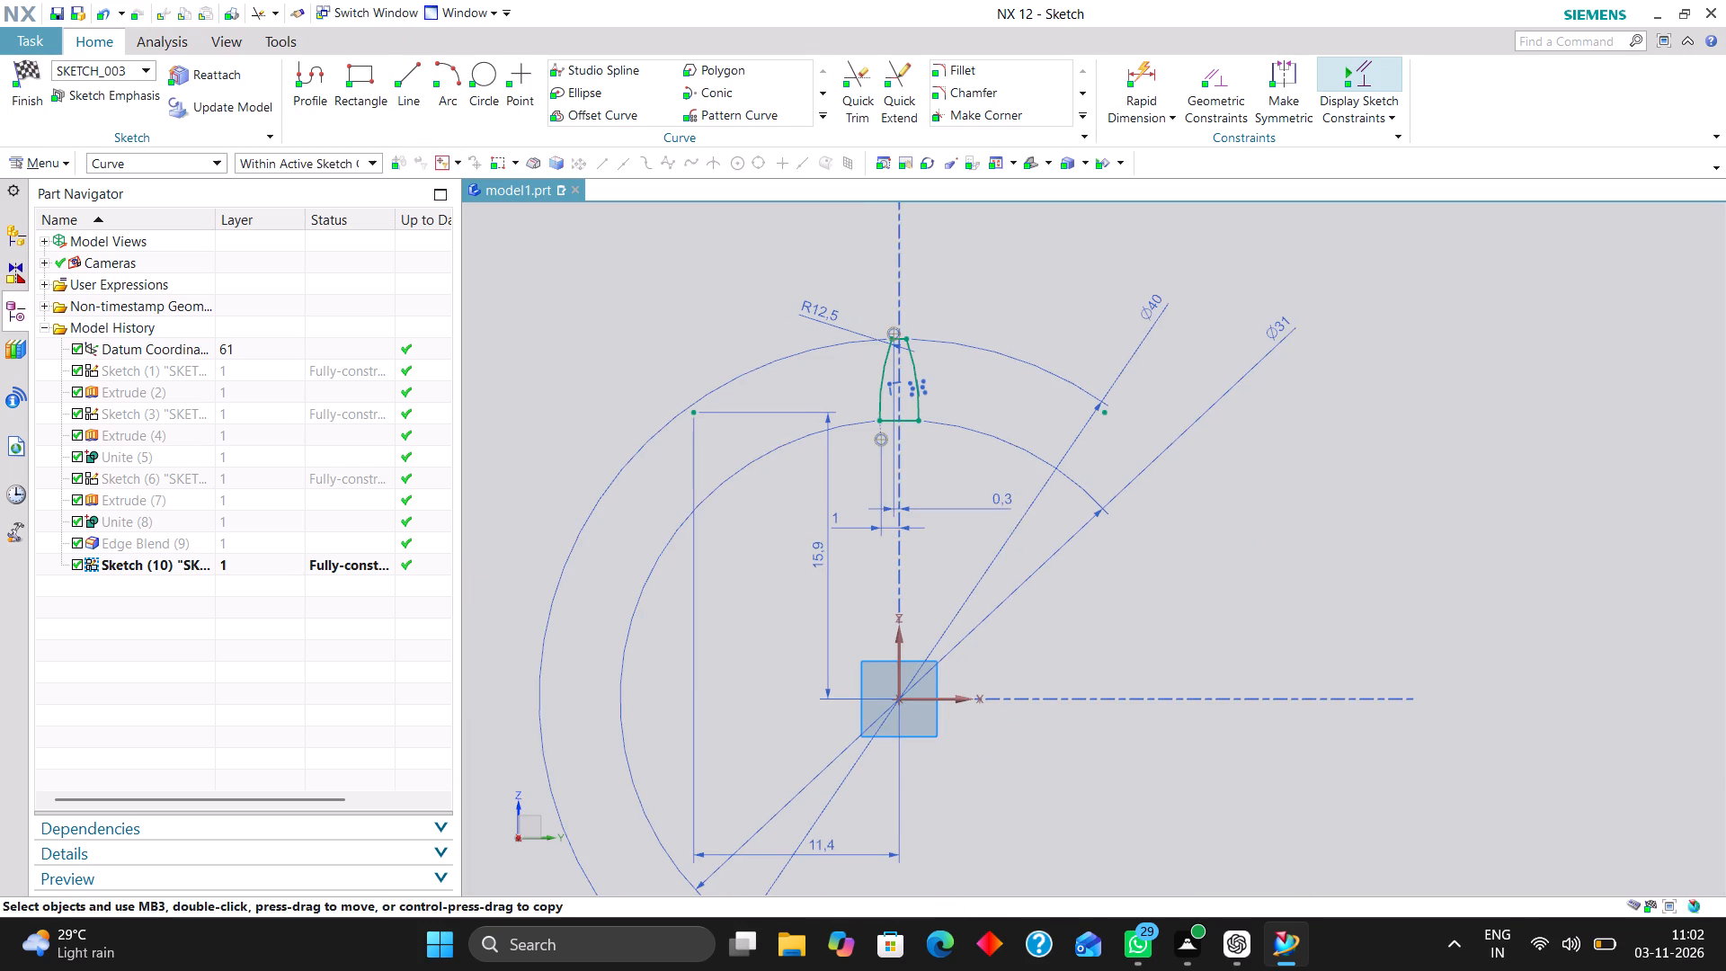
Finish the tooth profile sketch and return to modeling.
scroll(841, 313, down, 2)
scroll(890, 394, up, 2)
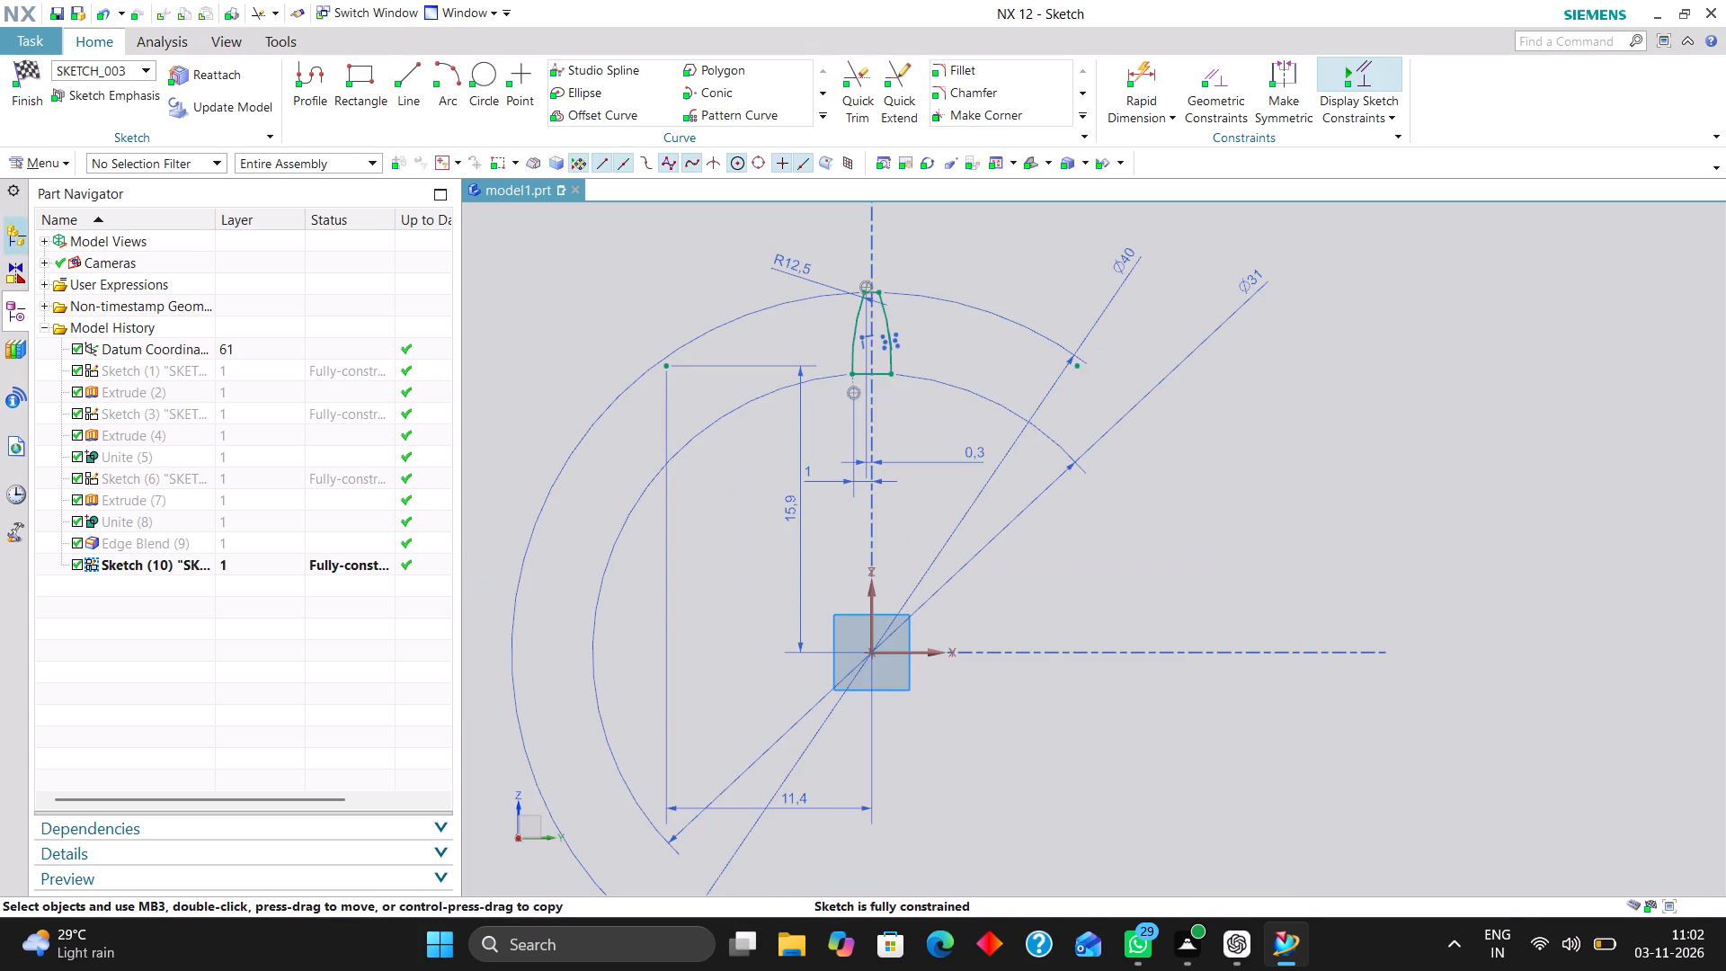
click(20, 68)
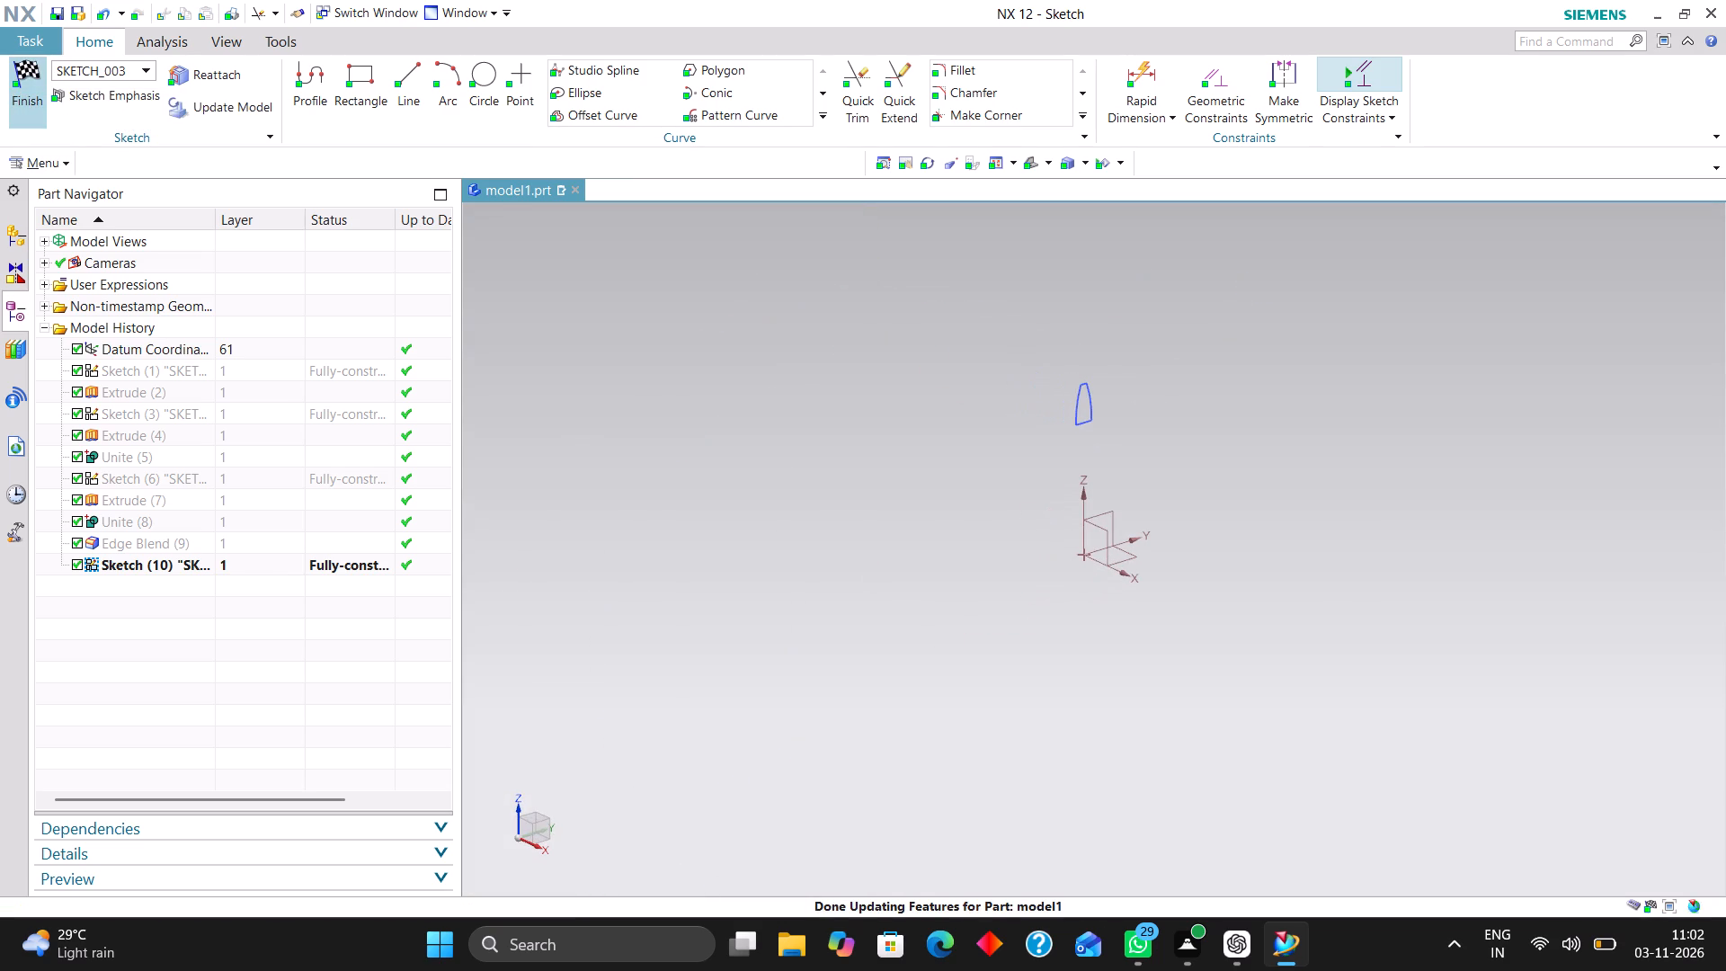
Show the hidden shaft body from its Edge Blend feature.
right_click(192, 521)
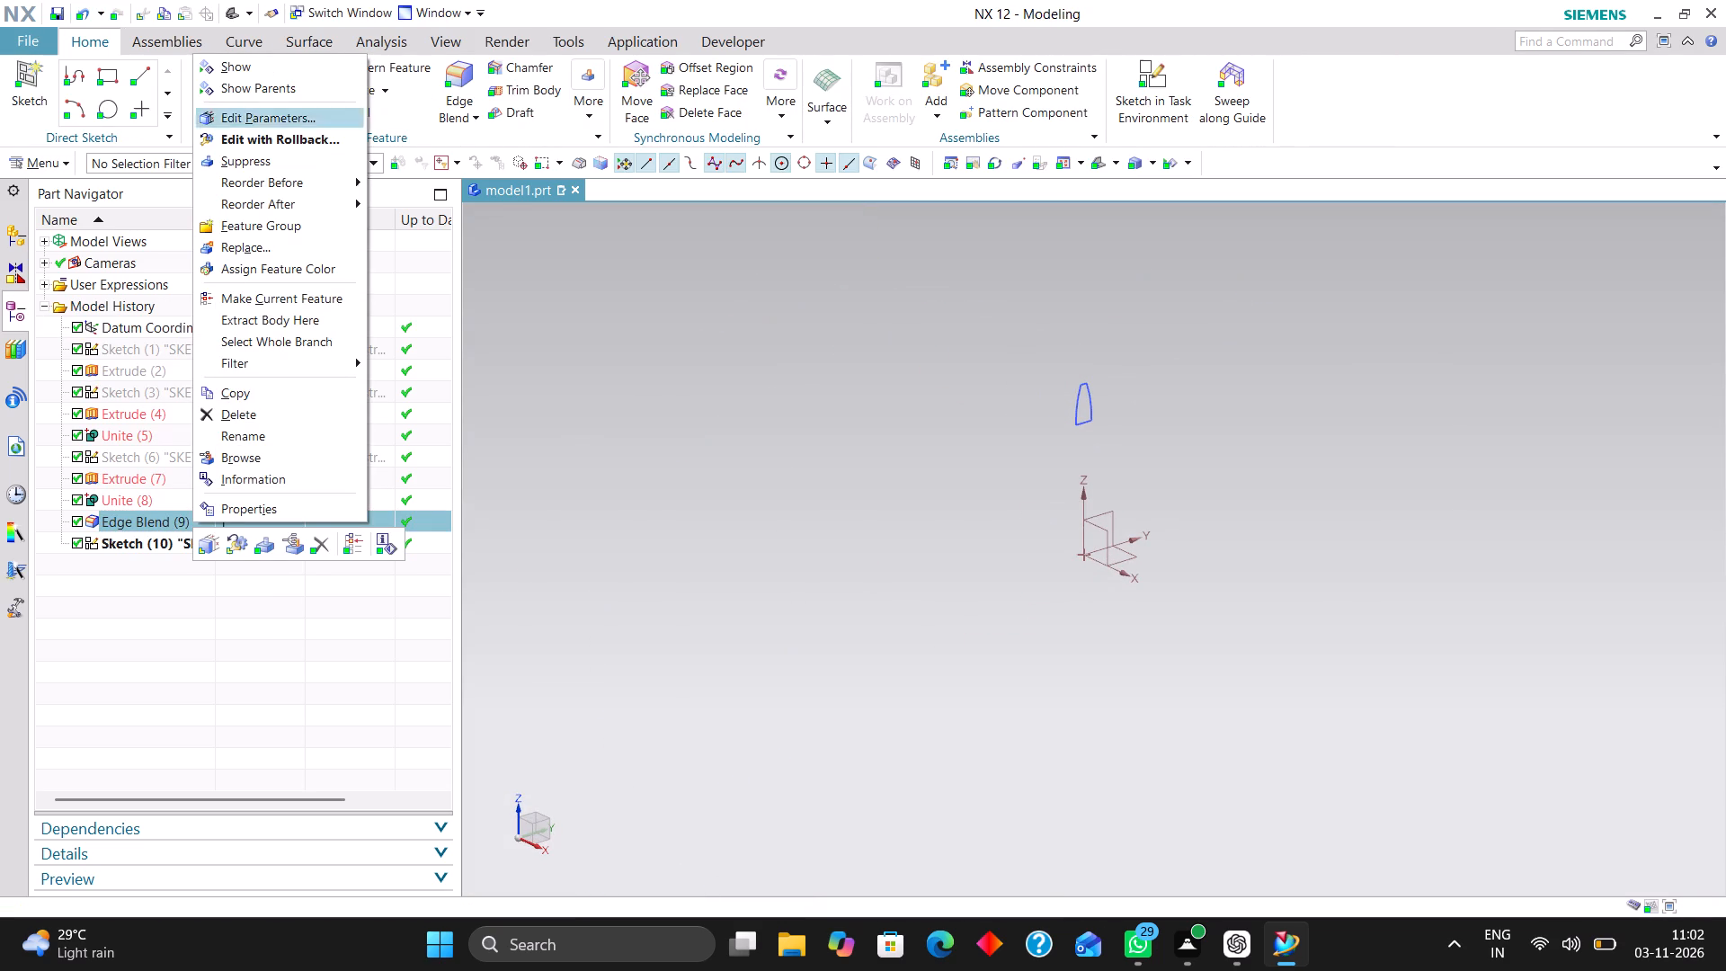
click(270, 64)
Extrude the tooth profile in the reversed direction toward the large disc, from 10 mm to 25 mm, with no Boolean.
scroll(1215, 373, up, 1)
middle_drag(1218, 373, 1279, 353)
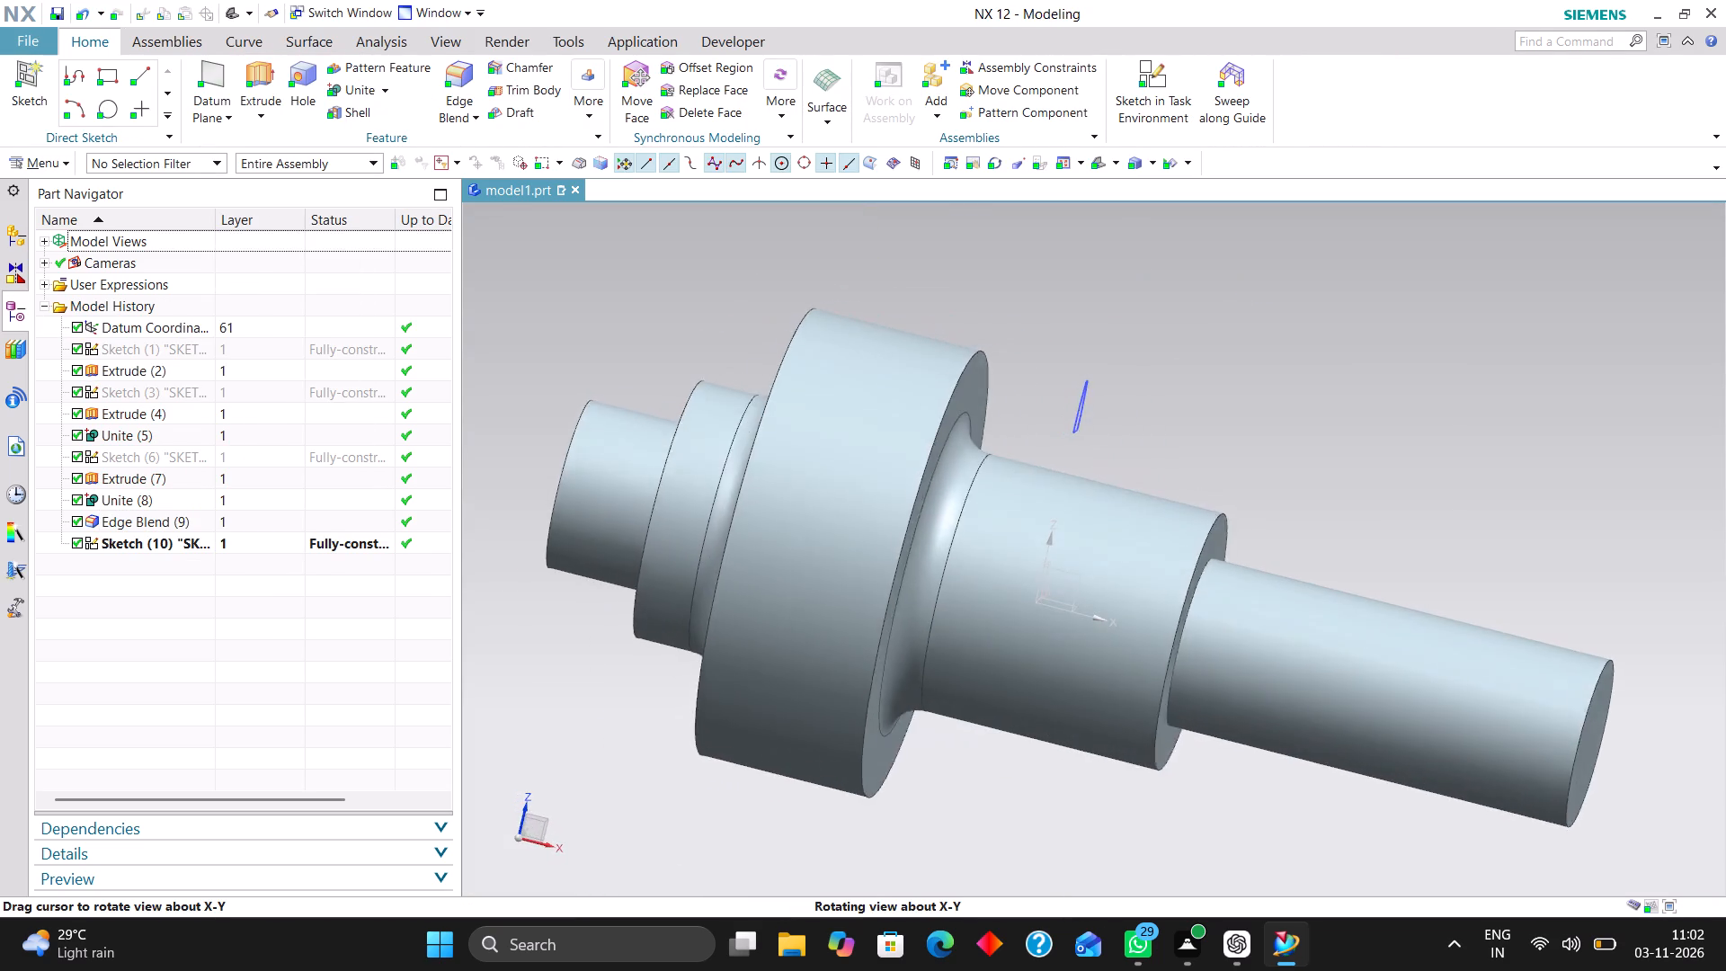
middle_drag(1279, 353, 1262, 353)
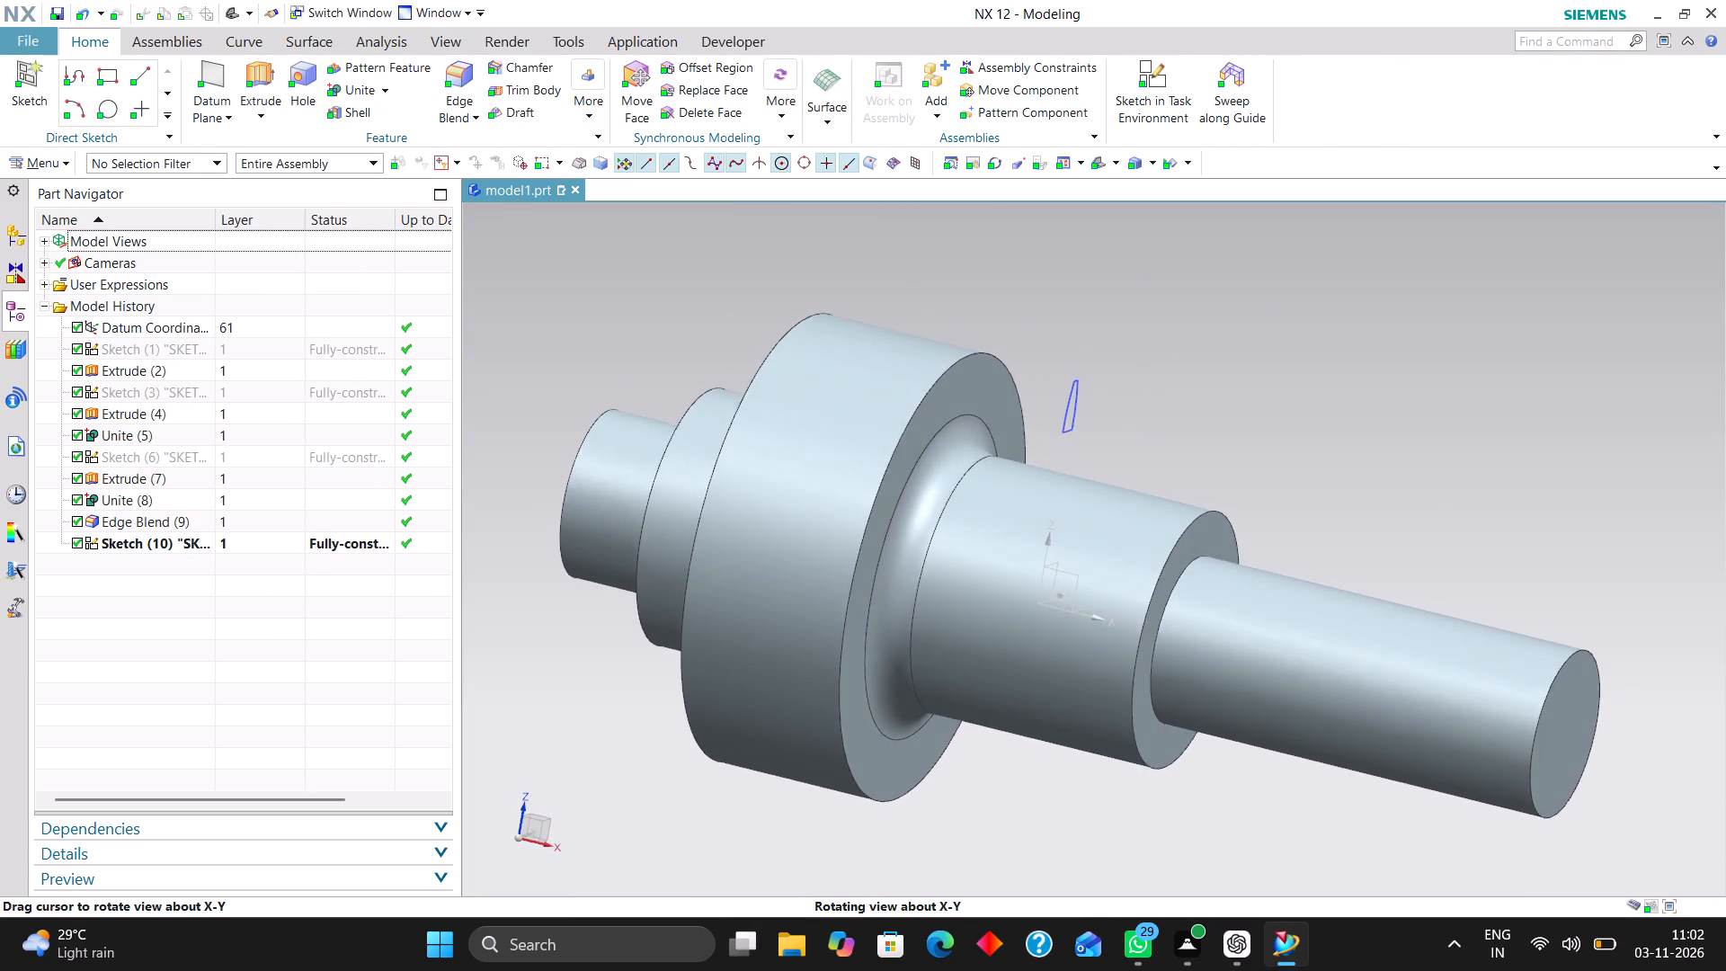
middle_drag(1262, 353, 1247, 370)
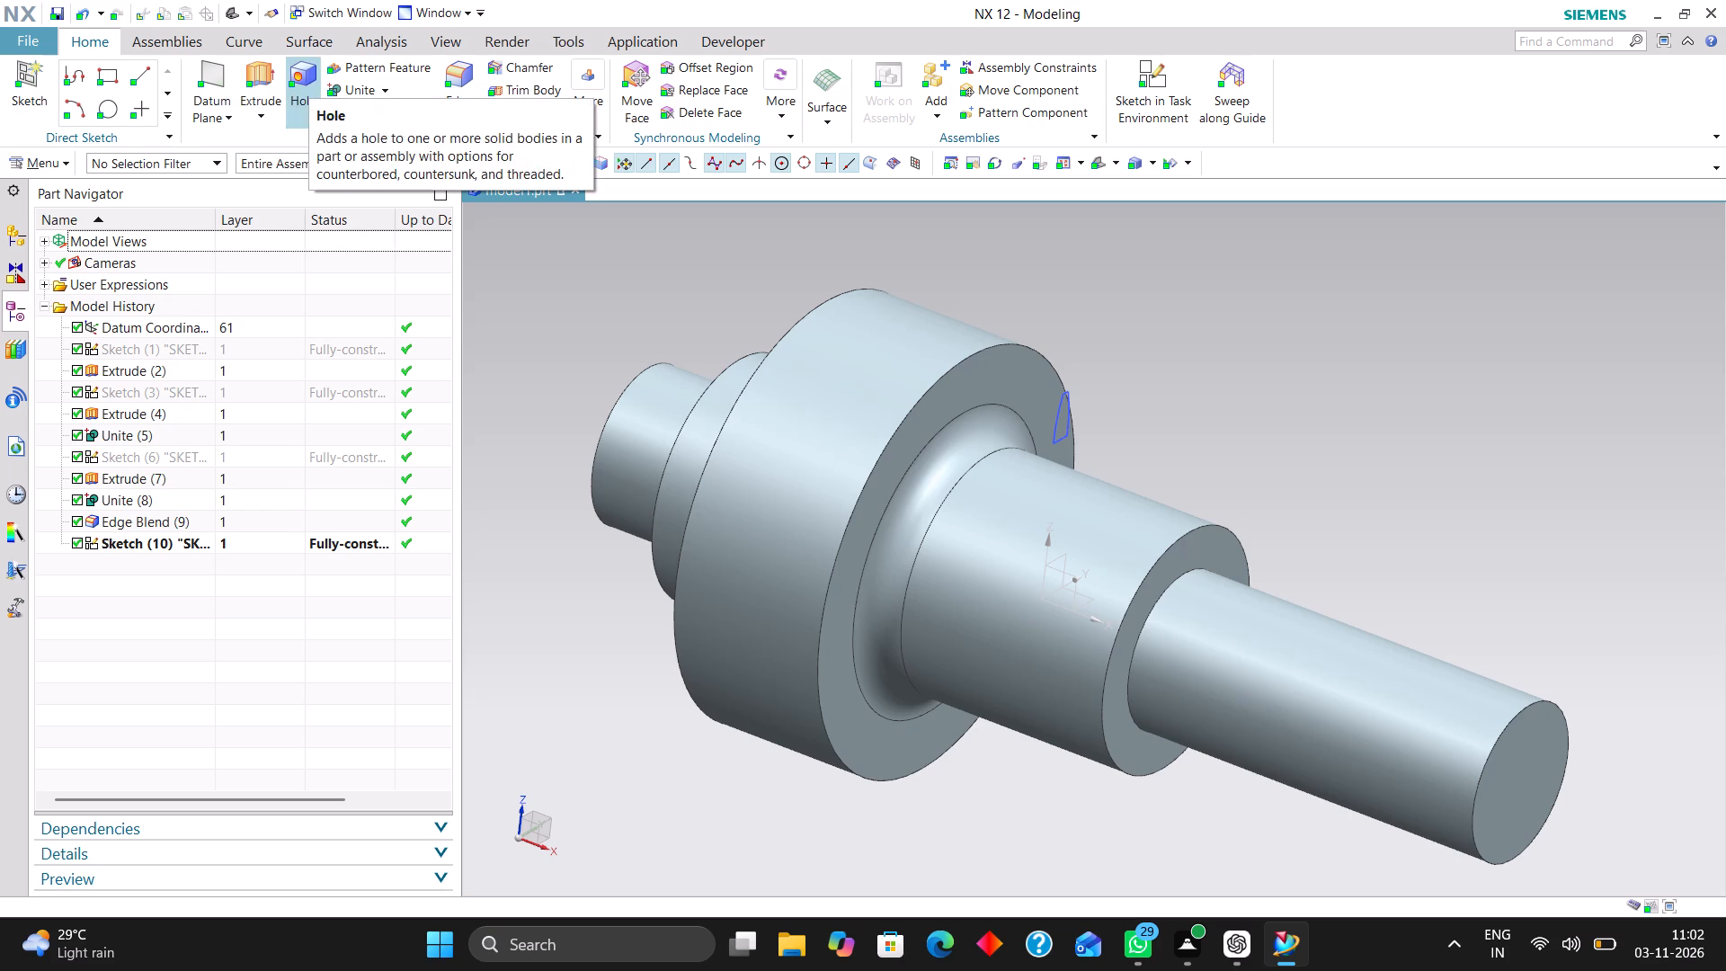
click(261, 76)
click(1055, 428)
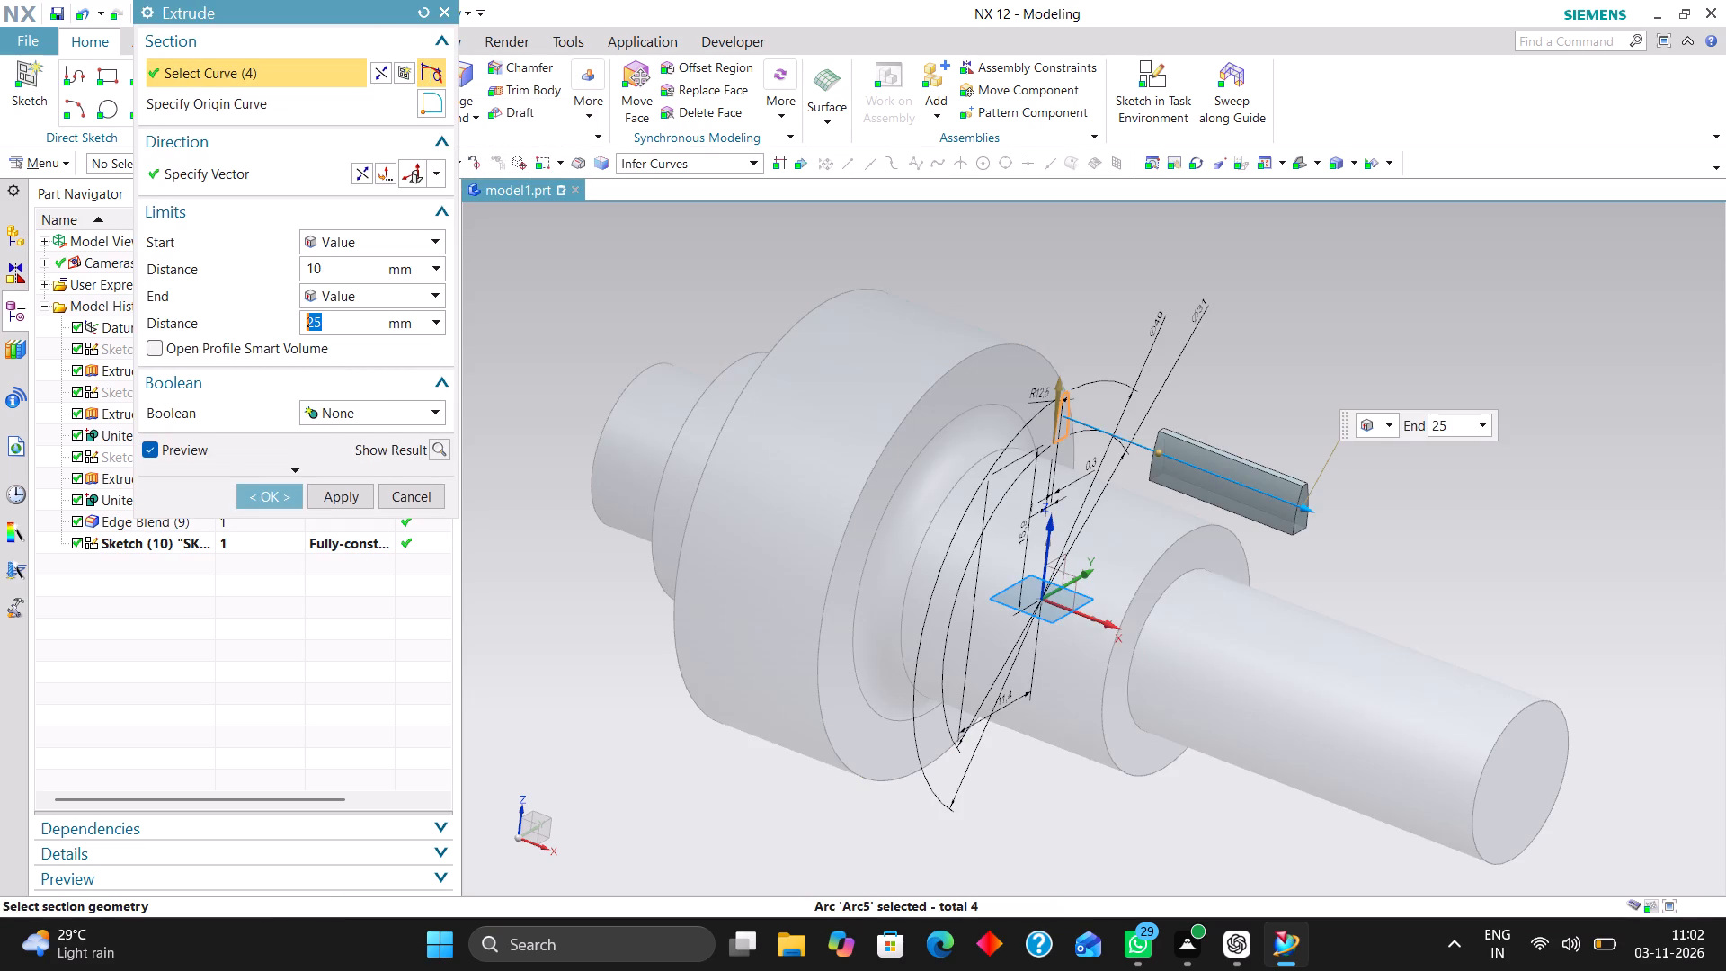
click(366, 170)
middle_drag(1469, 384, 1517, 354)
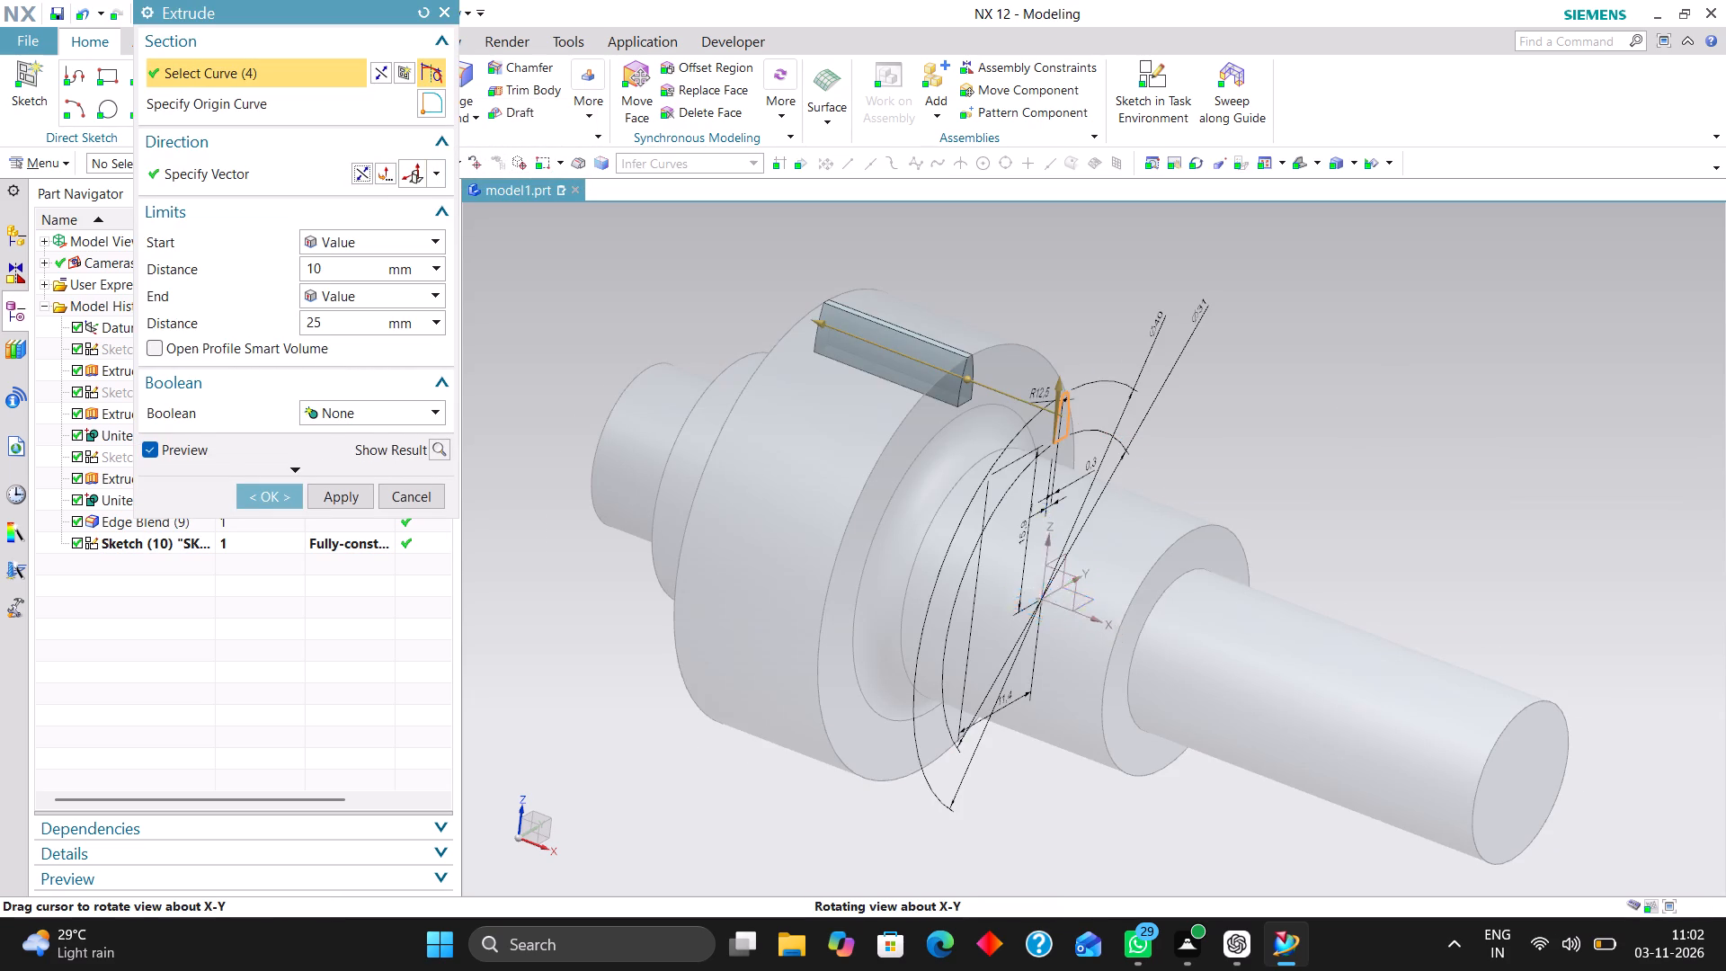
middle_drag(1517, 354, 1480, 361)
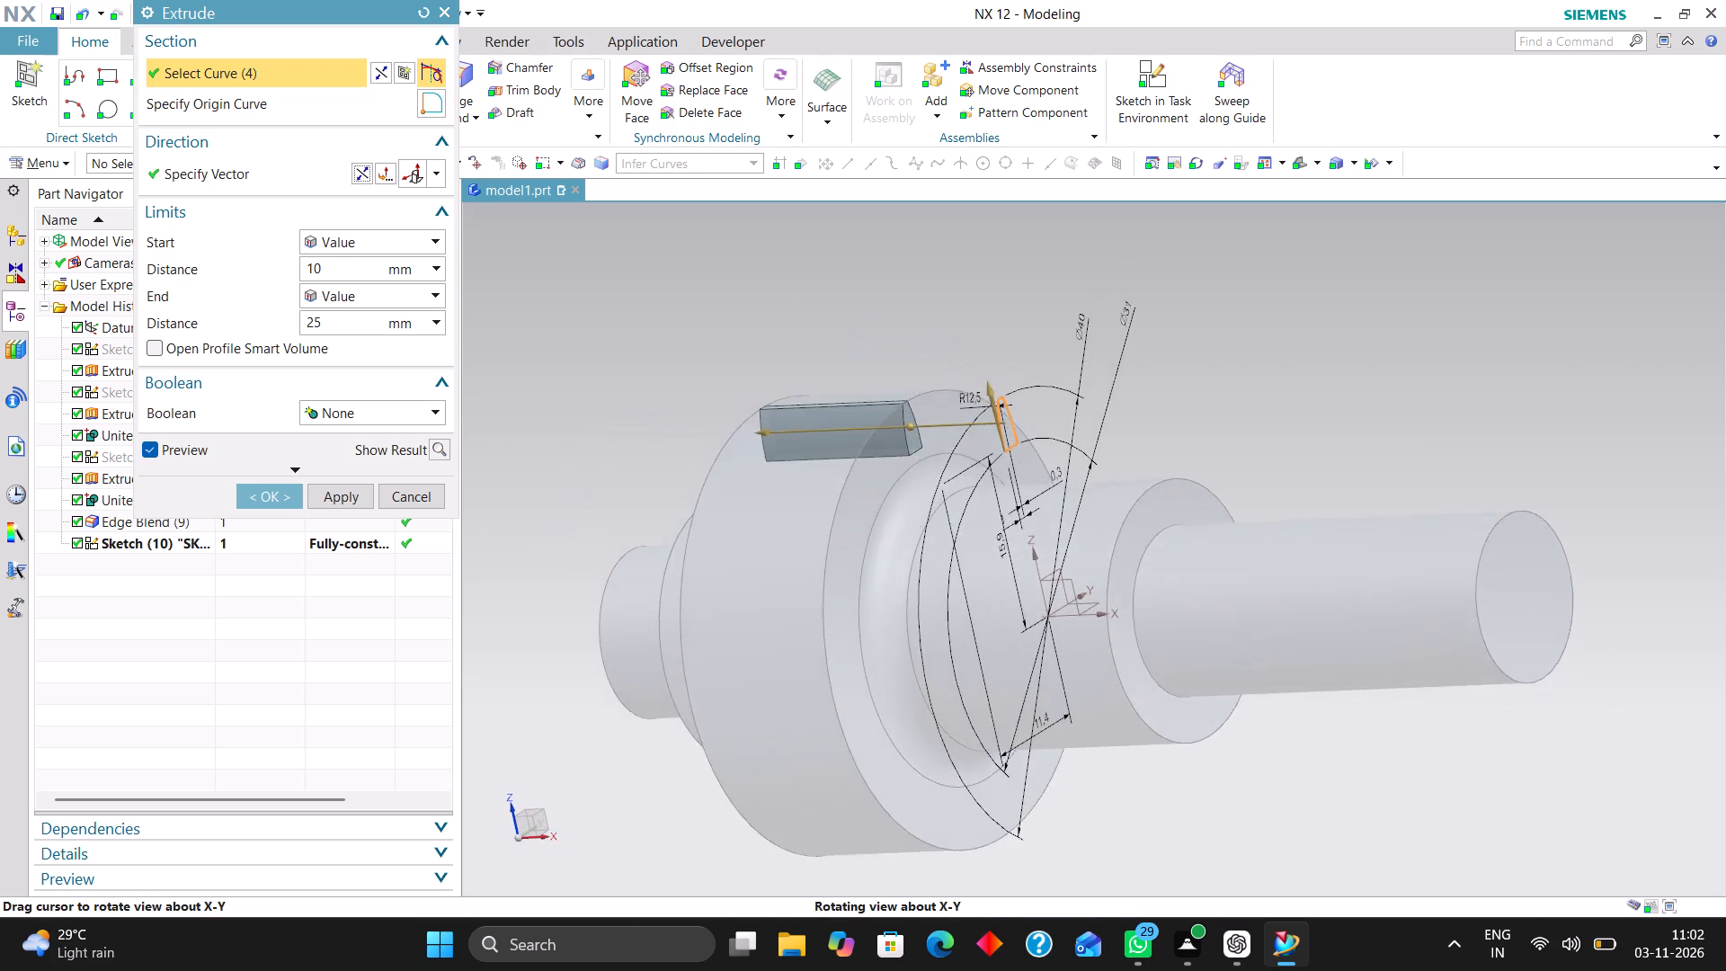
middle_drag(1480, 361, 1456, 365)
middle_click(1458, 370)
middle_click(1460, 368)
Edit the large disc's sketch, Sketch (6), with rollback, set its circle diameter to 36 mm, and finish the sketch.
scroll(1460, 368, up, 1)
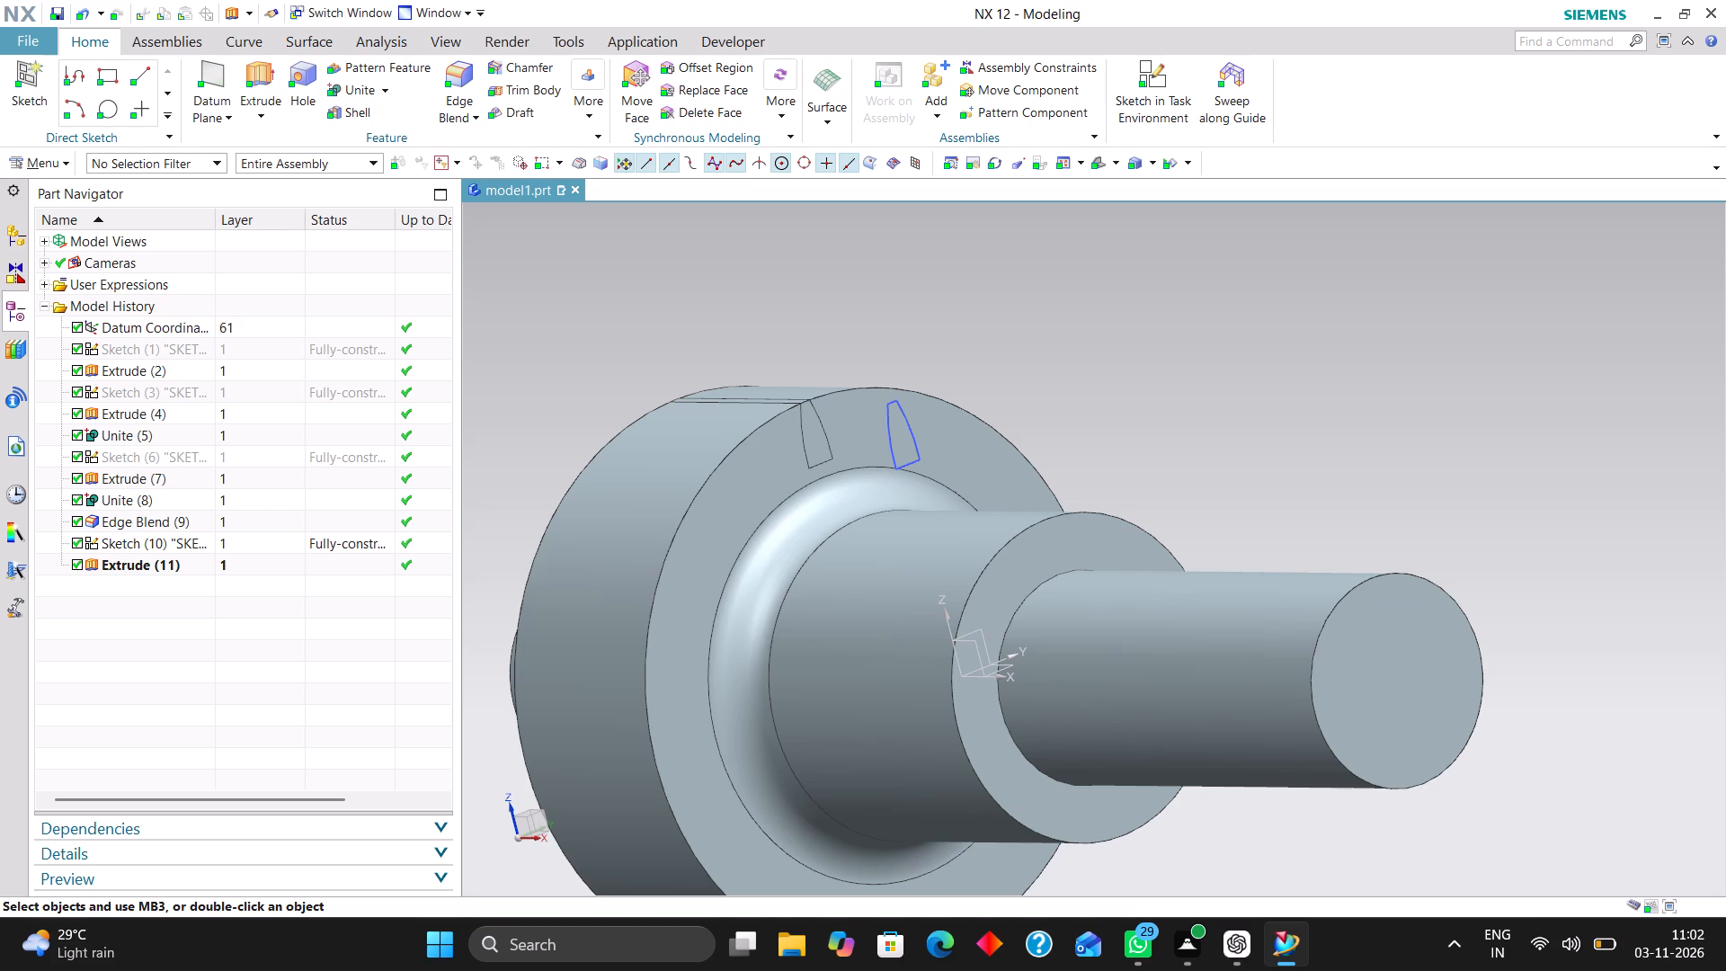
scroll(756, 449, up, 12)
scroll(898, 391, down, 4)
middle_drag(1189, 400, 1222, 405)
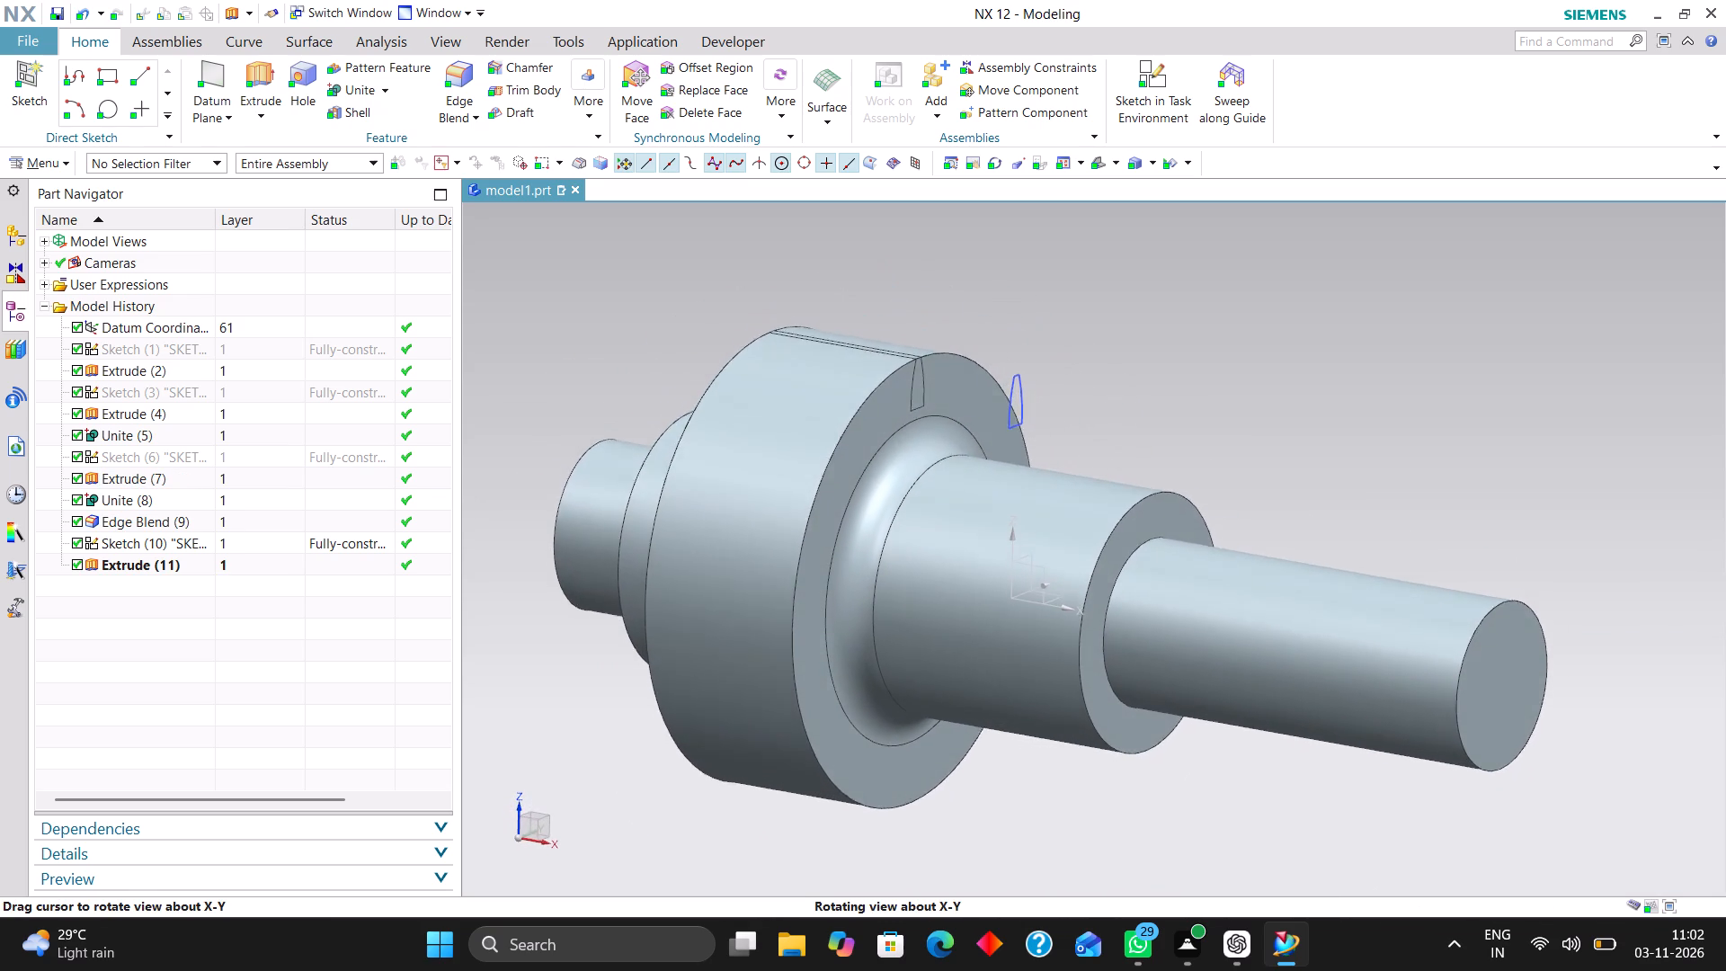
middle_drag(1222, 405, 1212, 399)
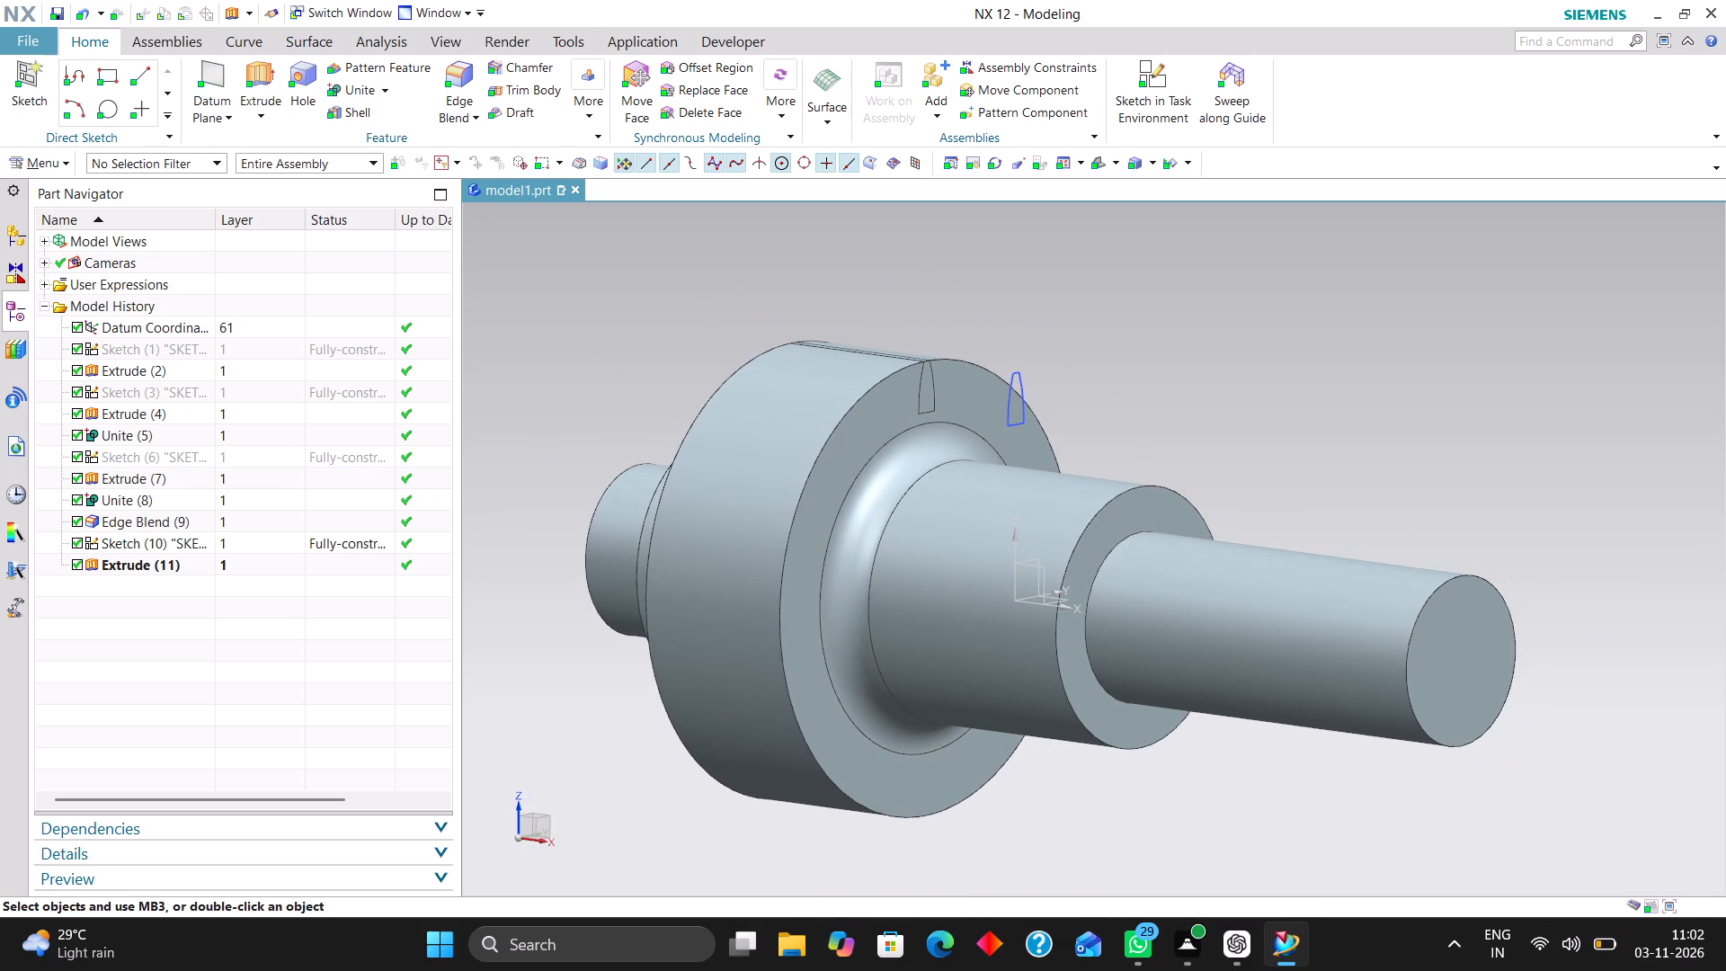
click(270, 396)
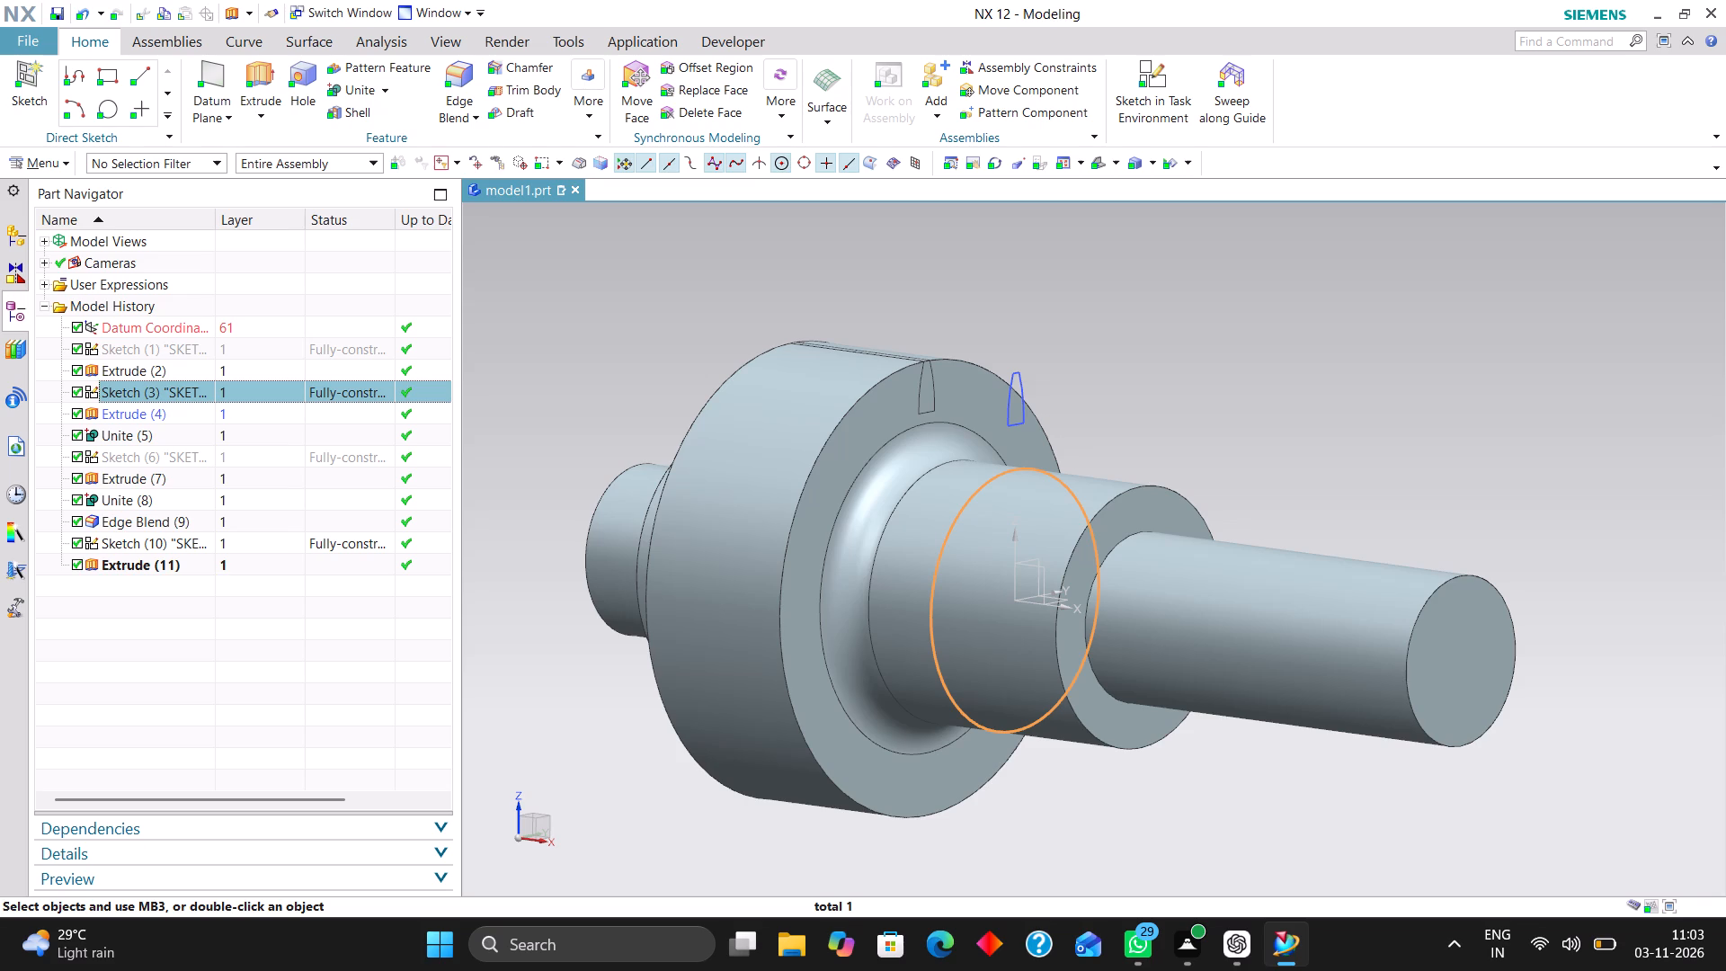
click(262, 456)
right_click(262, 456)
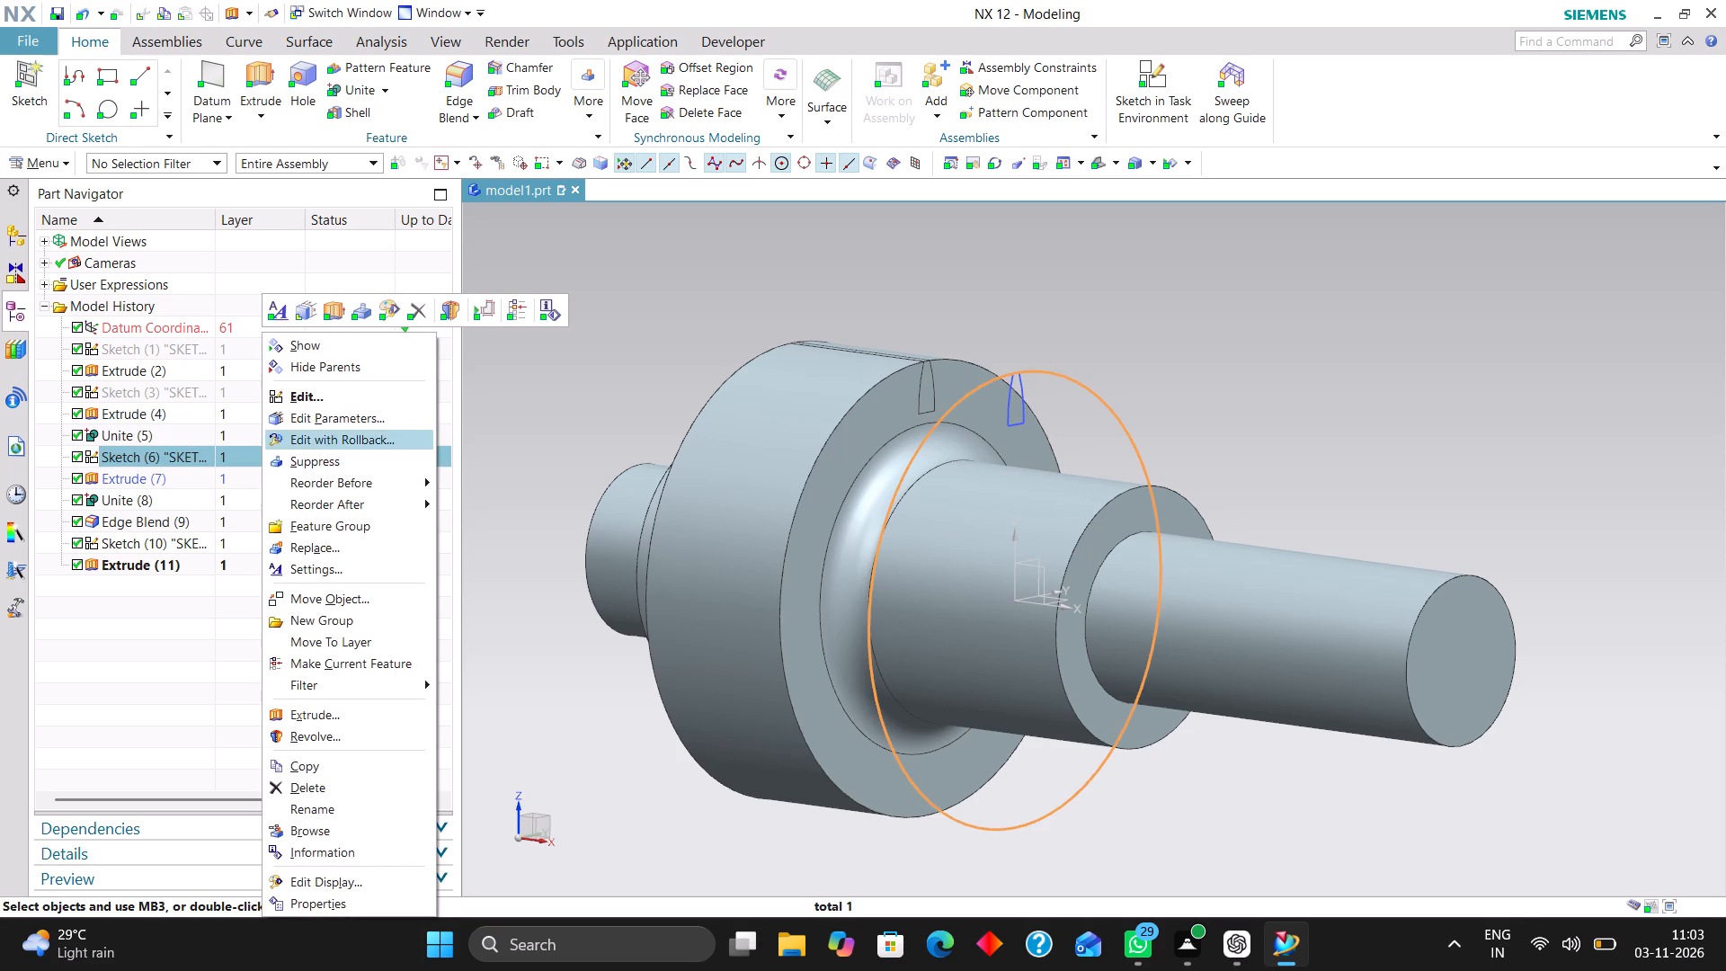
click(370, 443)
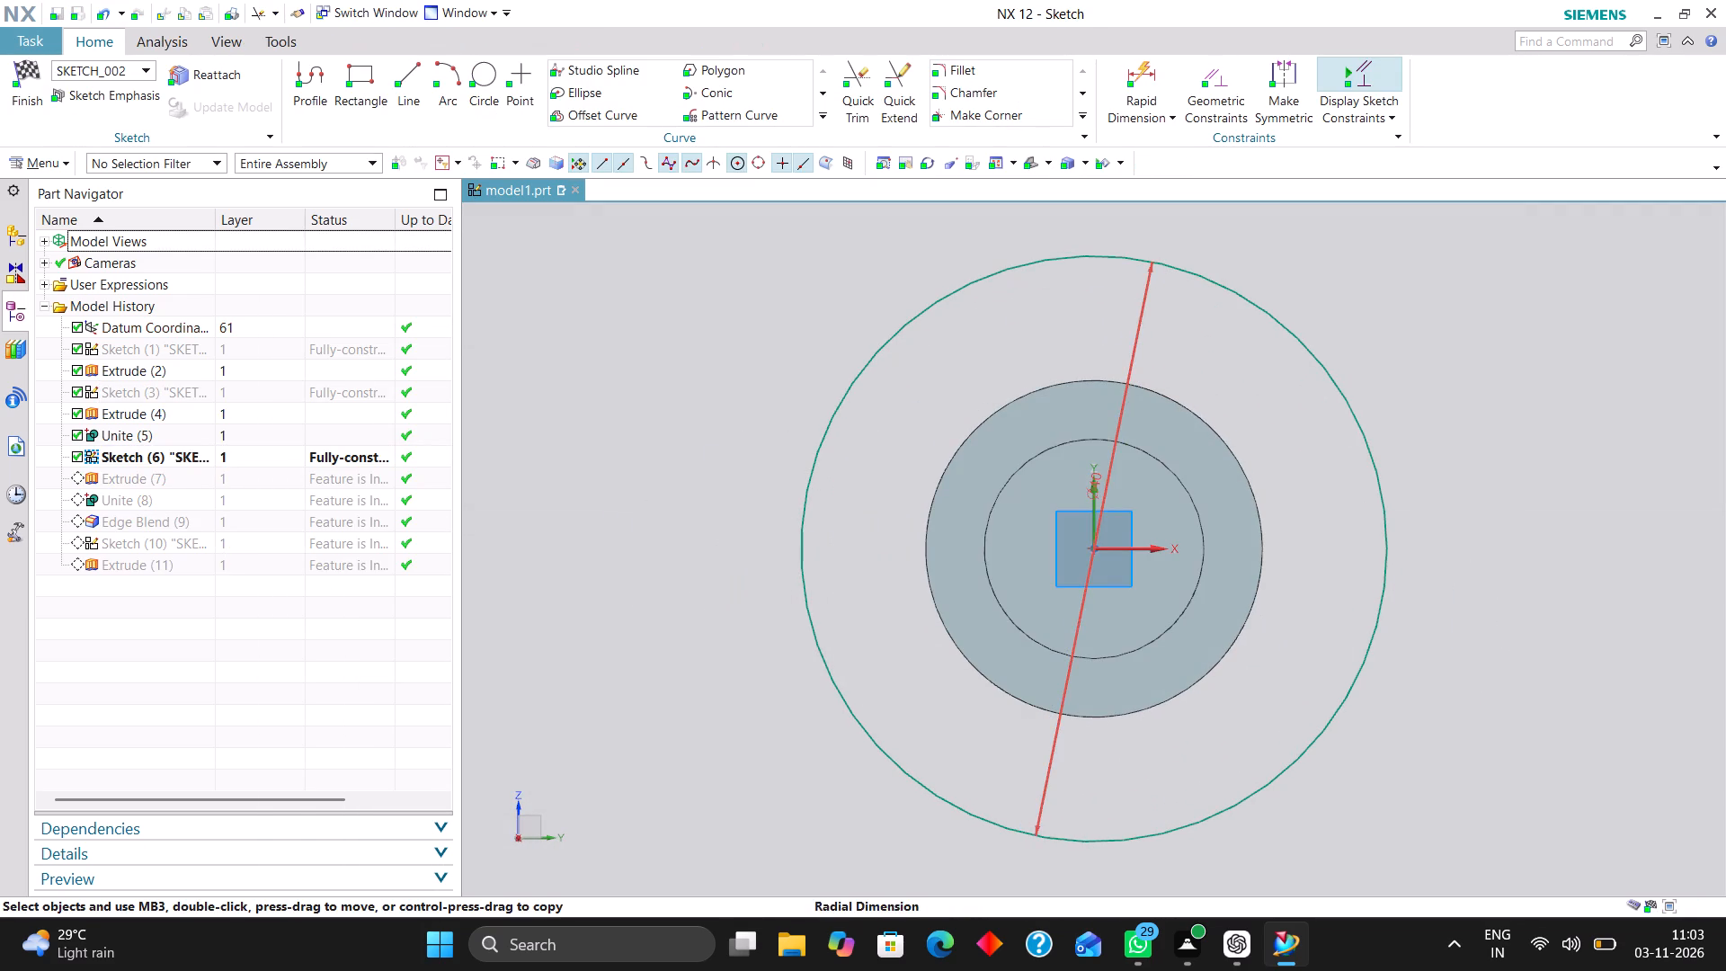
drag(1140, 346, 1232, 411)
double_click(1241, 406)
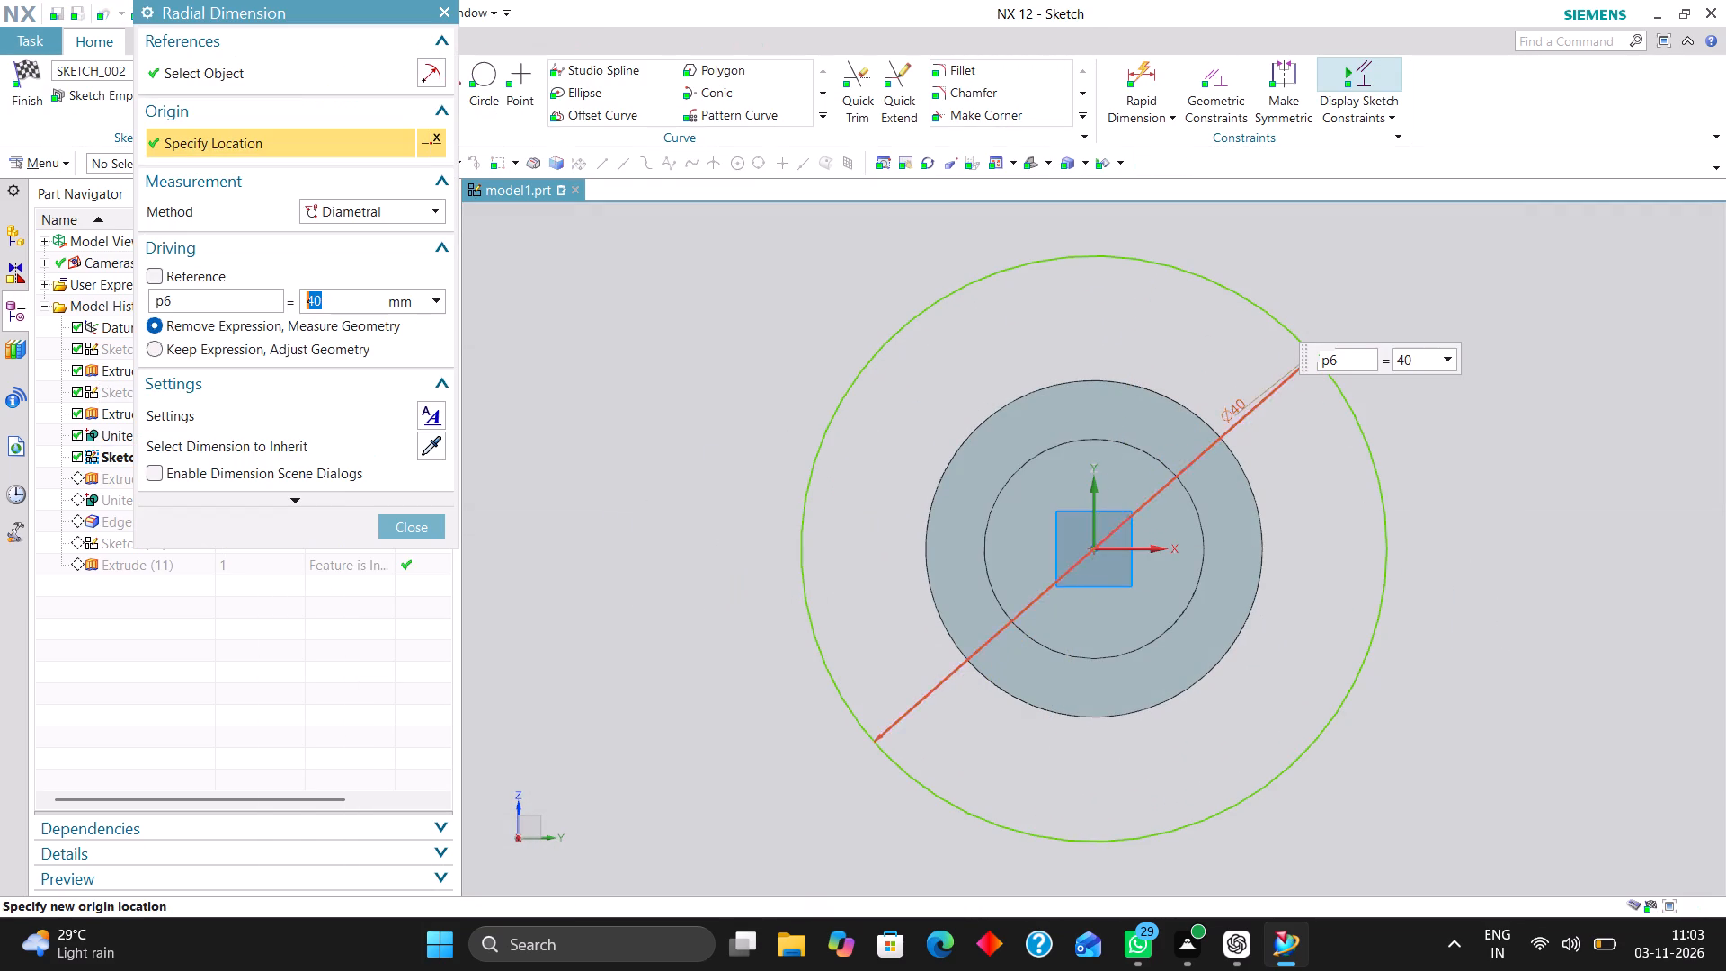
drag(1422, 362, 1283, 369)
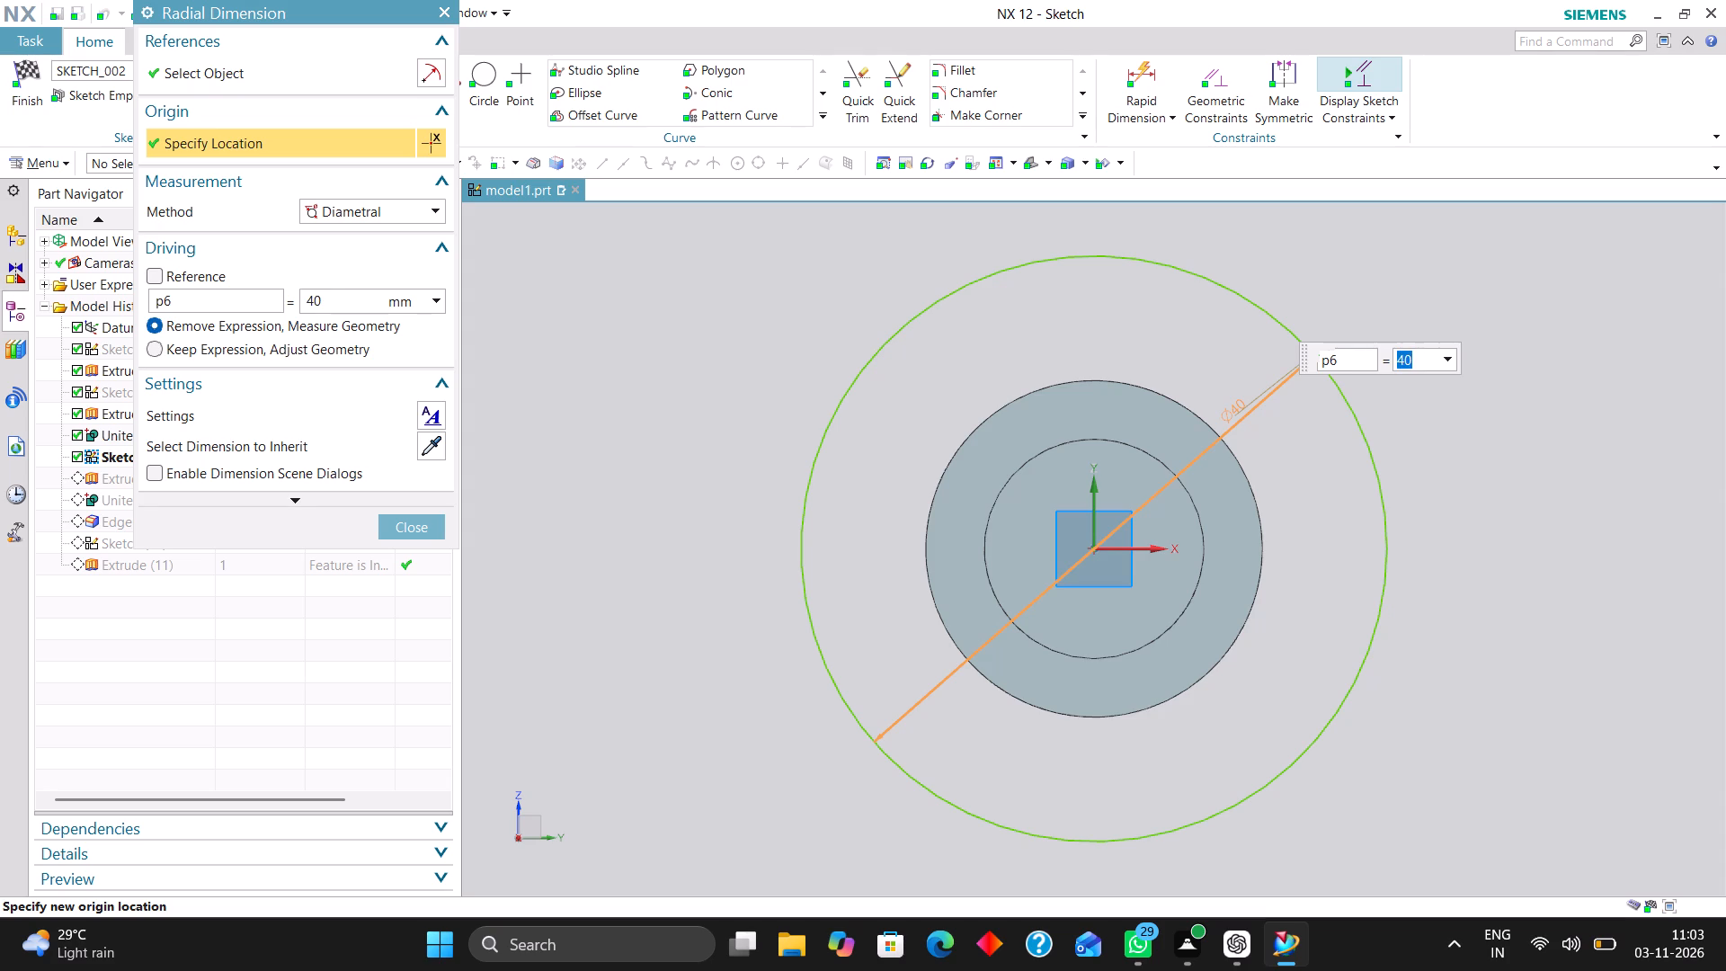
text(36)
key(Return)
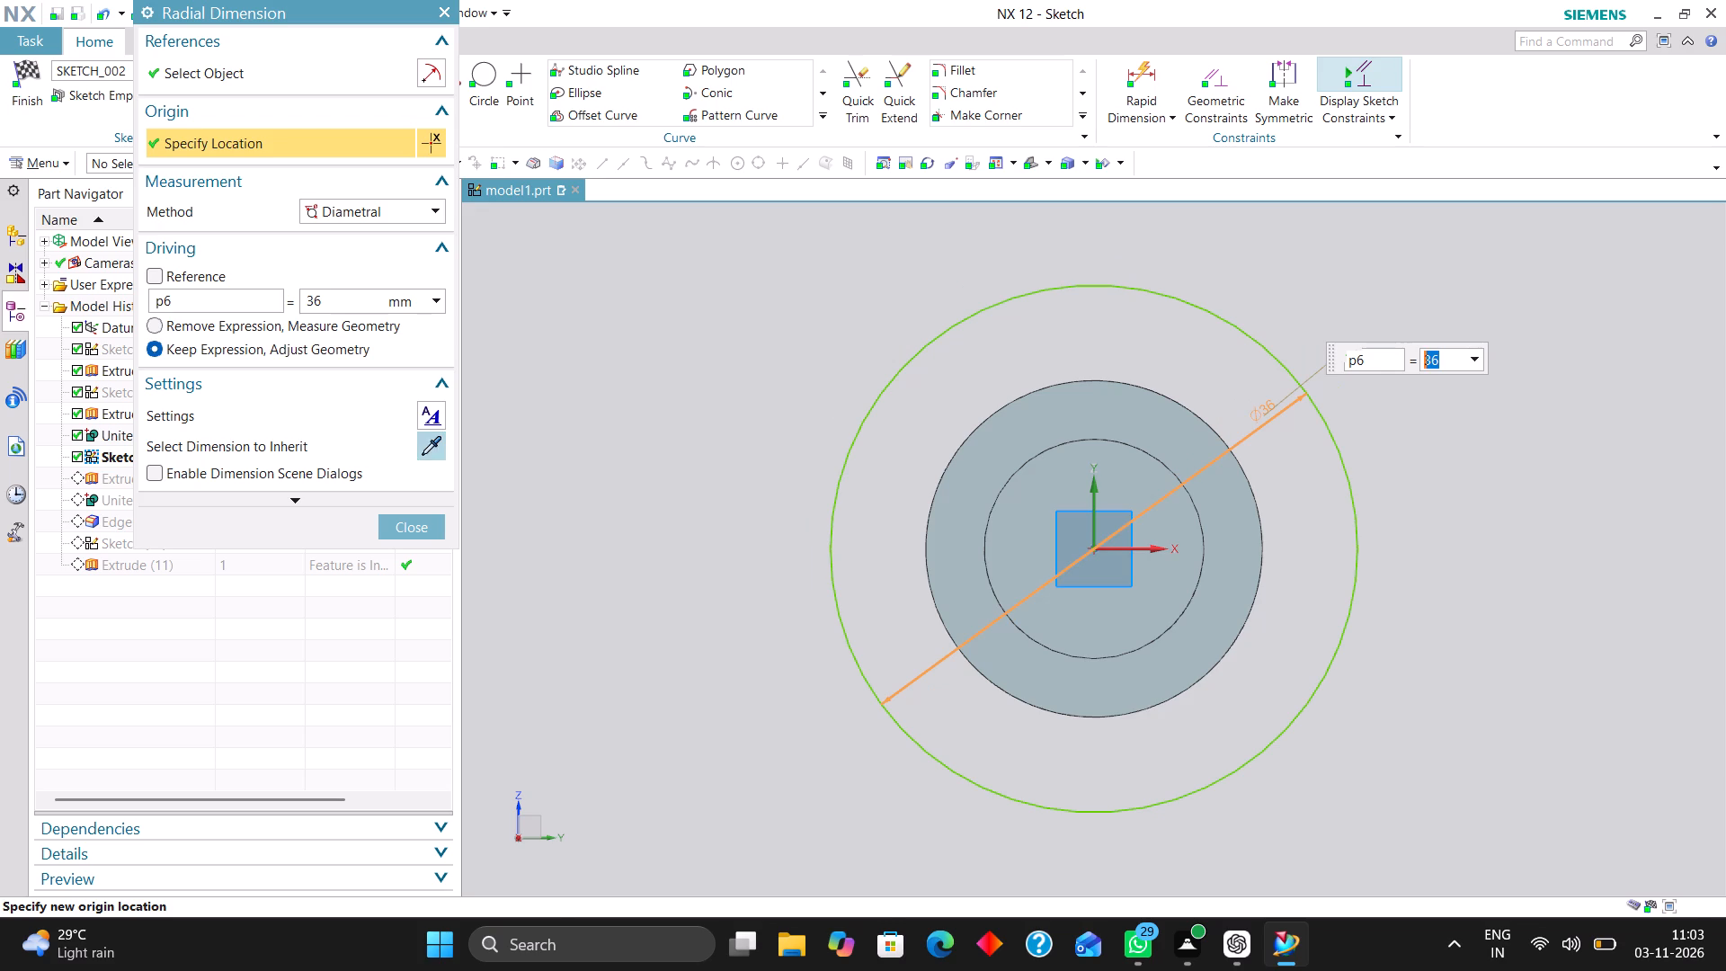
click(424, 521)
click(14, 74)
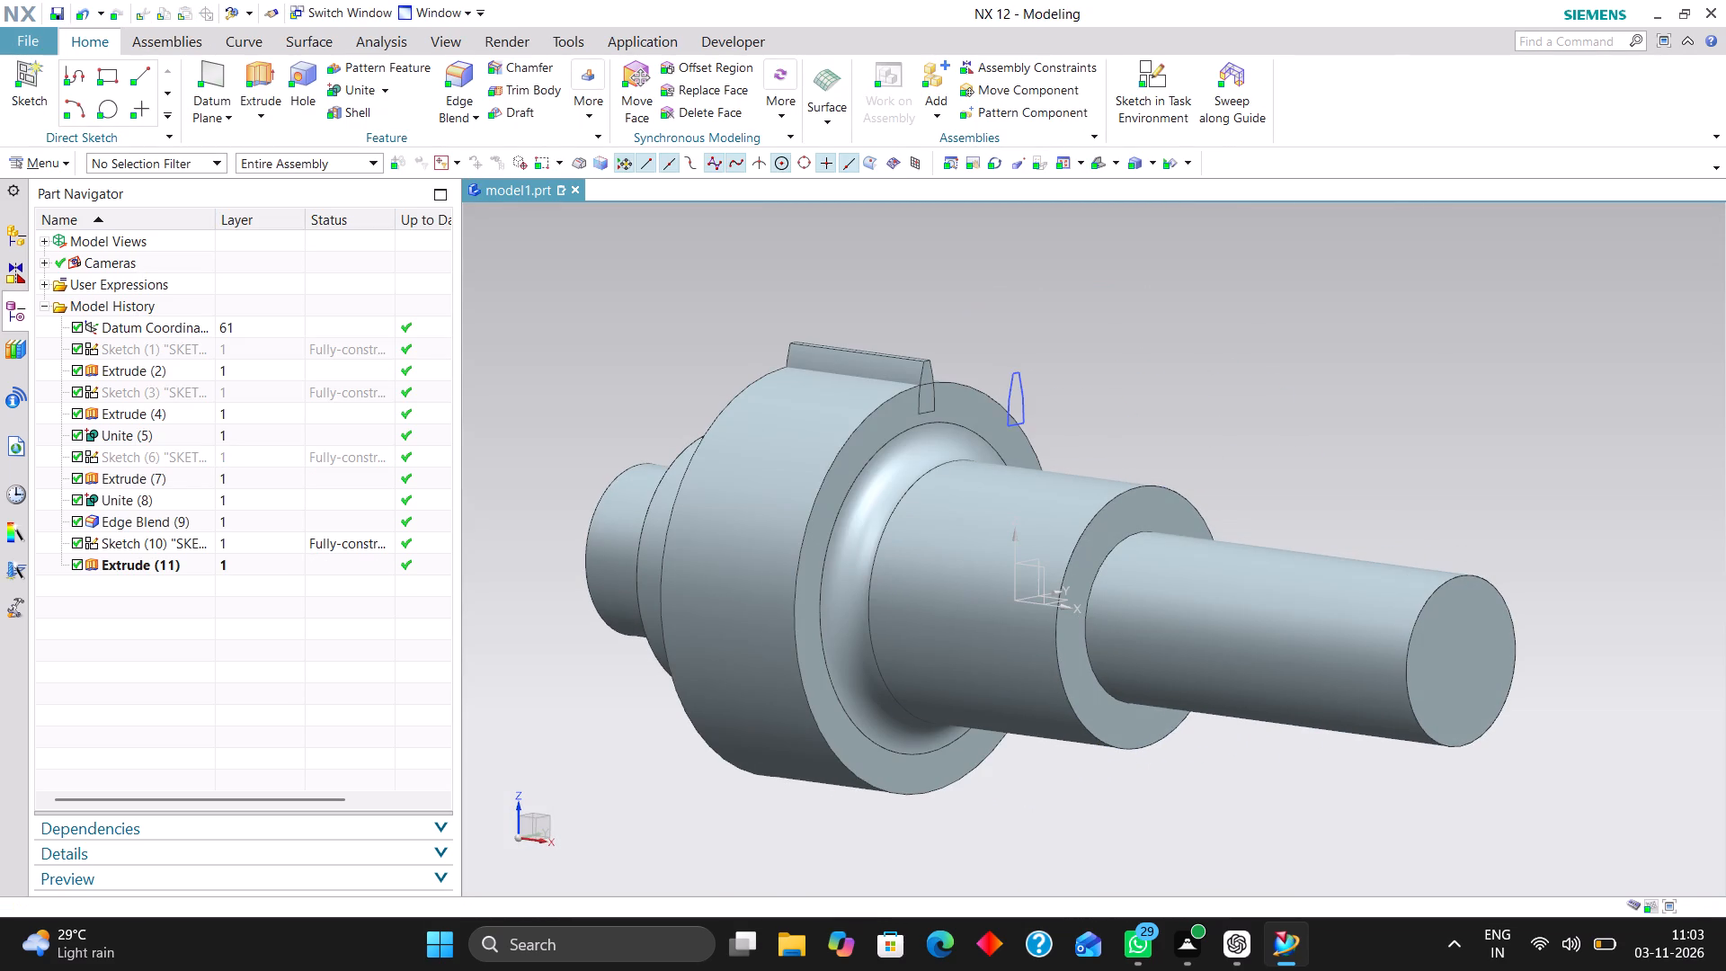
Edit the large disc's sketch, Sketch (6), with rollback, set its circle diameter to 31 mm, and finish the sketch.
click(266, 458)
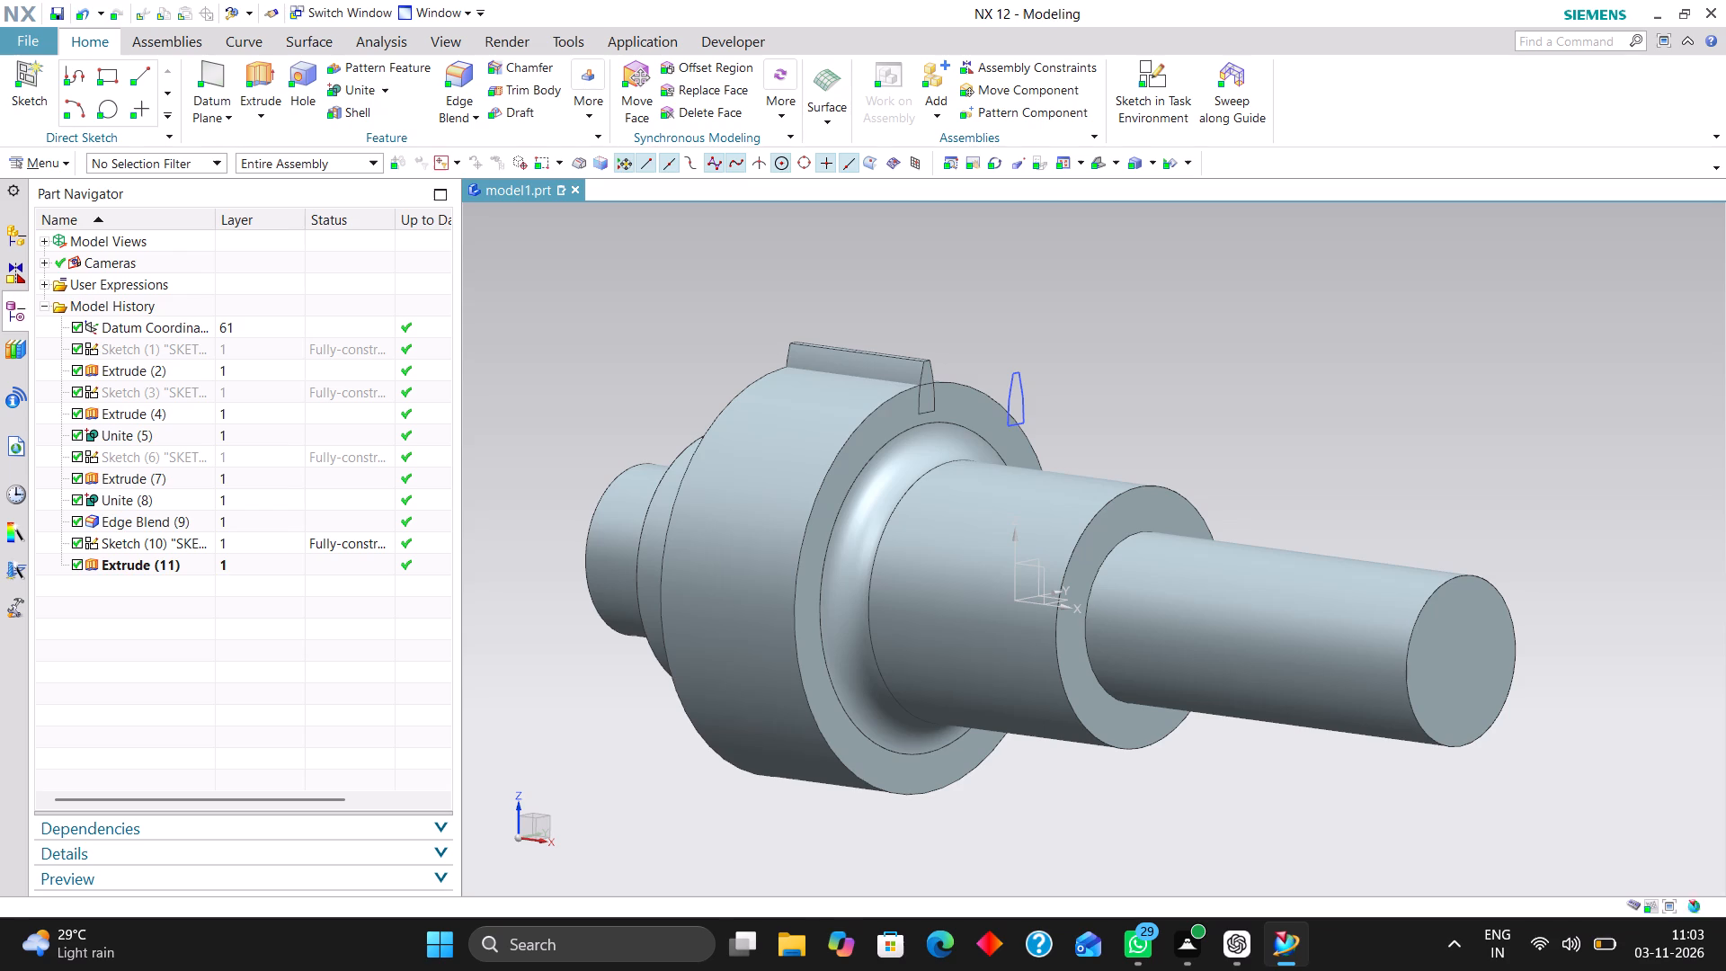
right_click(263, 458)
click(360, 439)
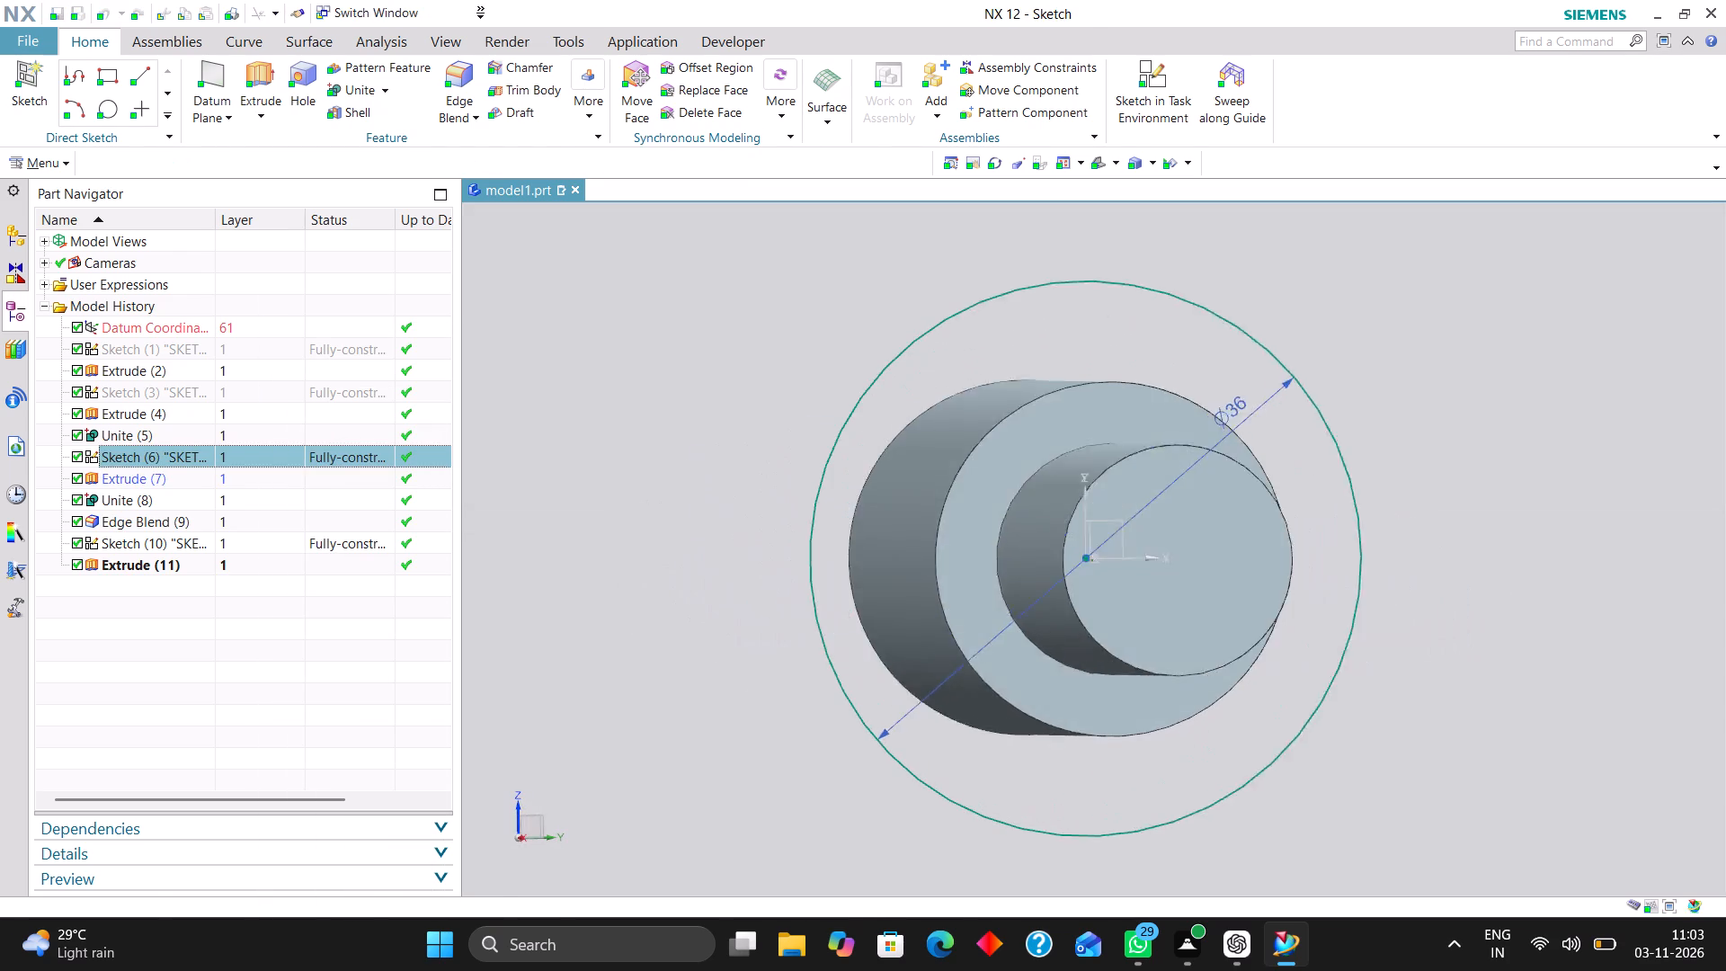
double_click(1256, 388)
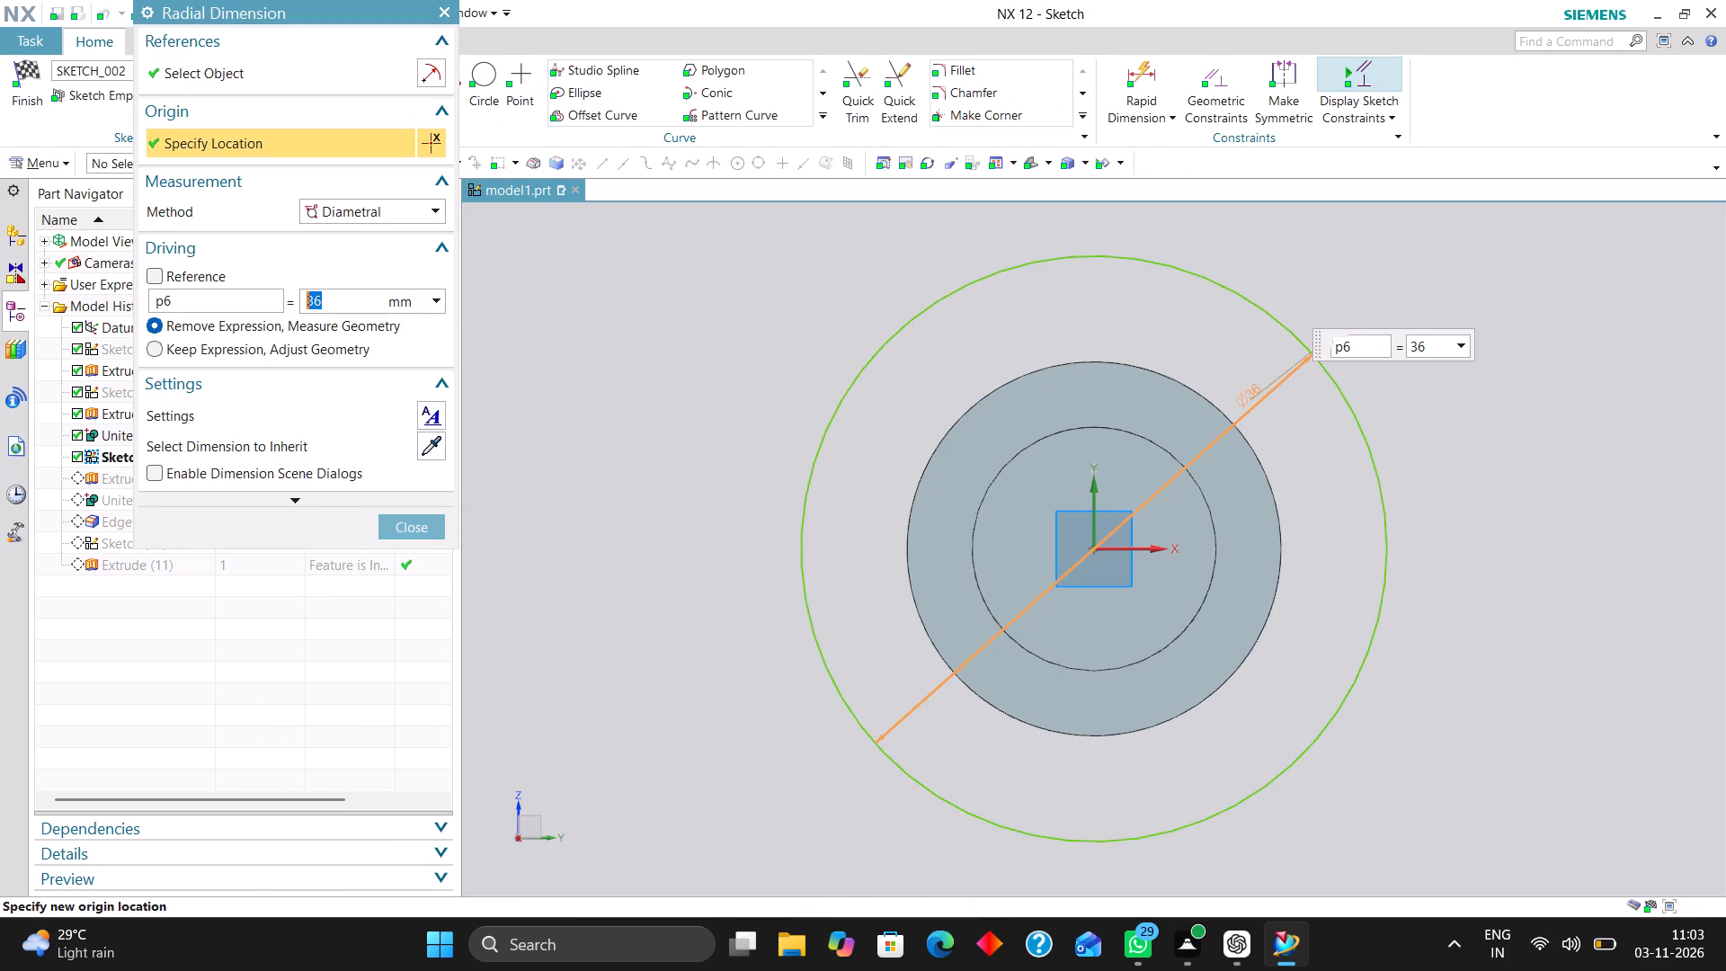
drag(1428, 343, 1228, 342)
text(31)
key(Return)
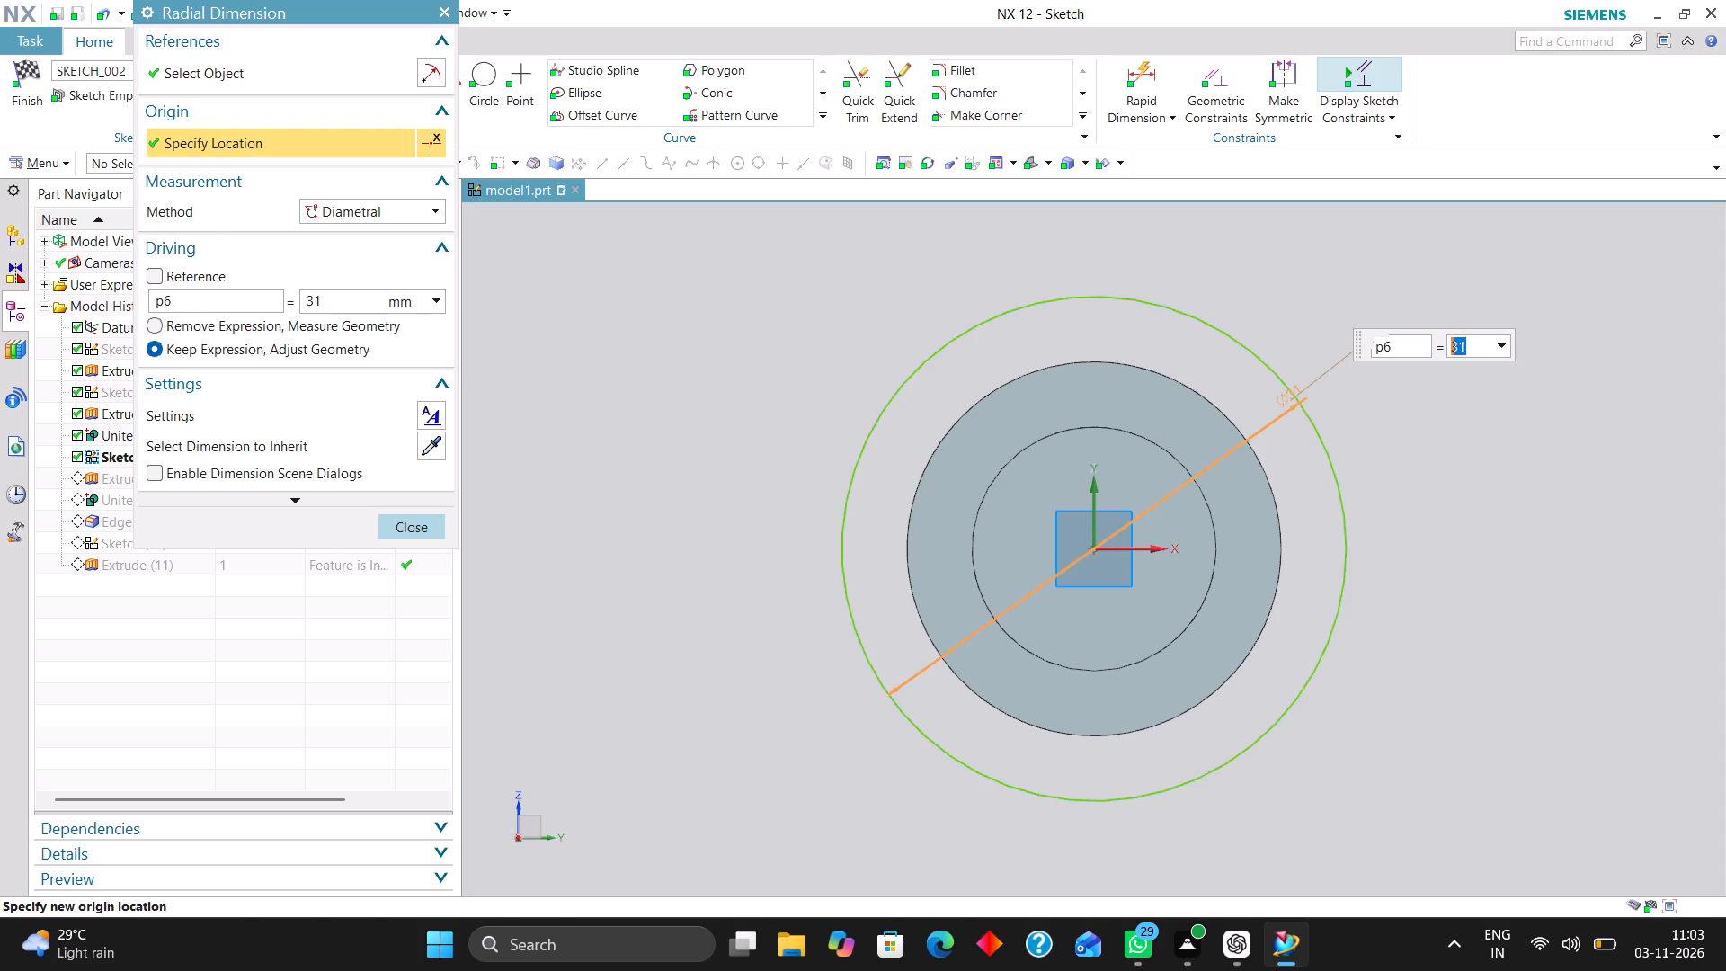
click(413, 529)
click(18, 69)
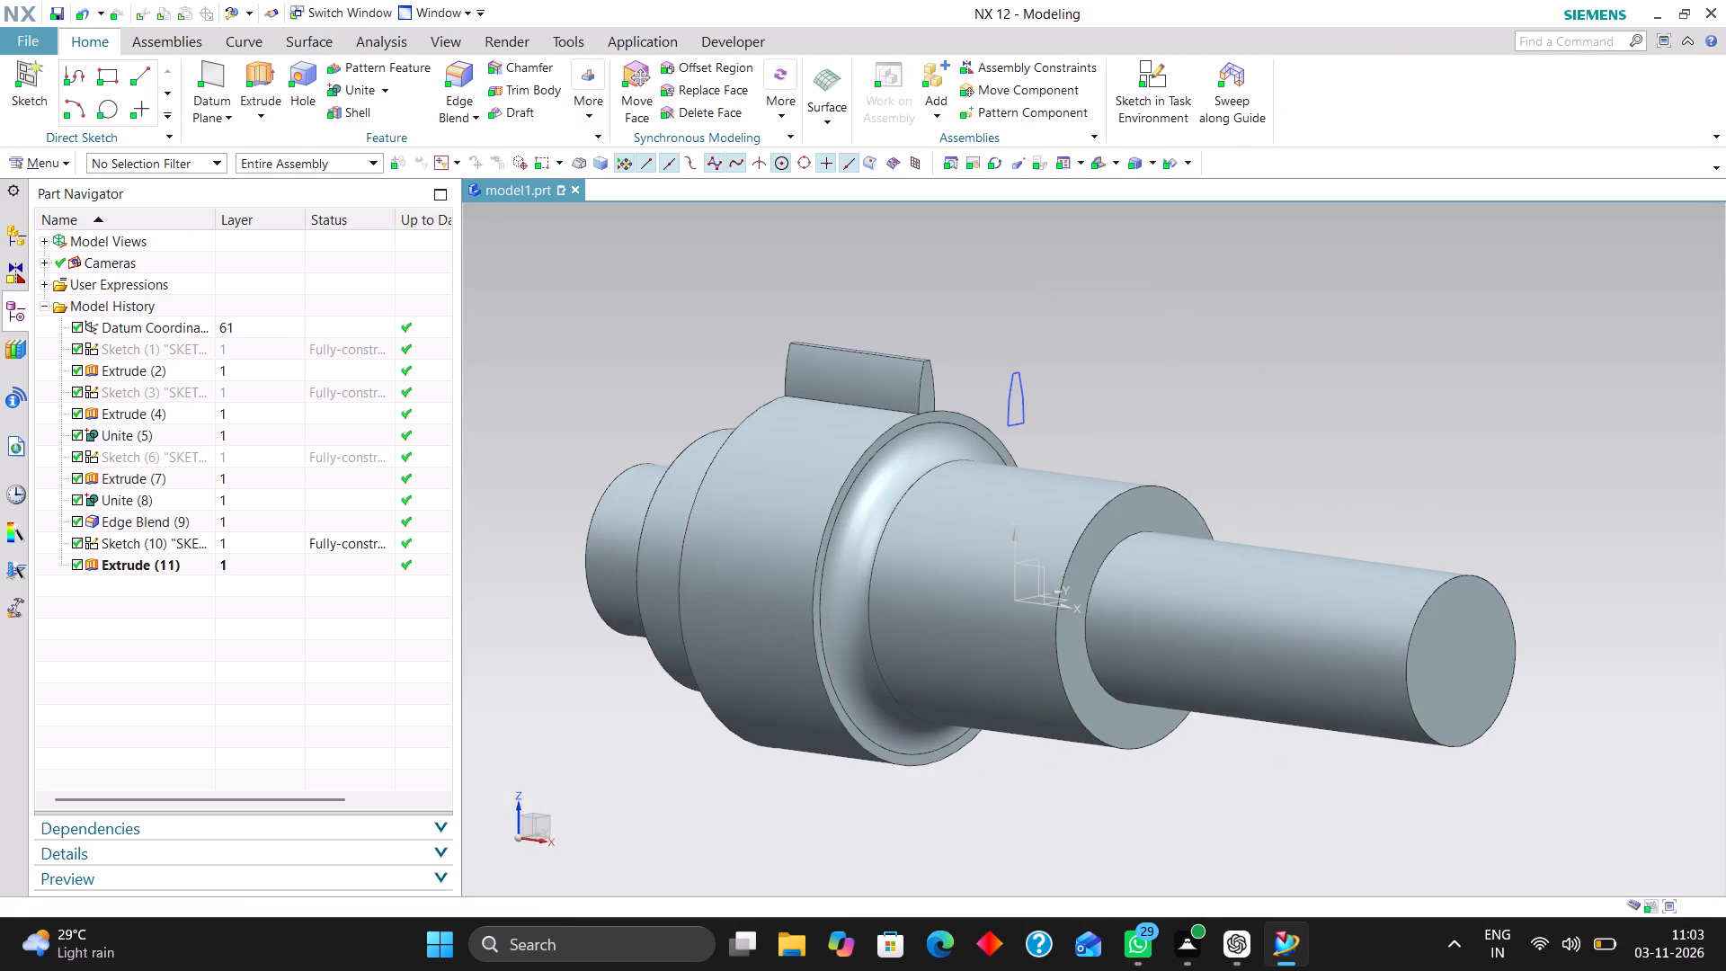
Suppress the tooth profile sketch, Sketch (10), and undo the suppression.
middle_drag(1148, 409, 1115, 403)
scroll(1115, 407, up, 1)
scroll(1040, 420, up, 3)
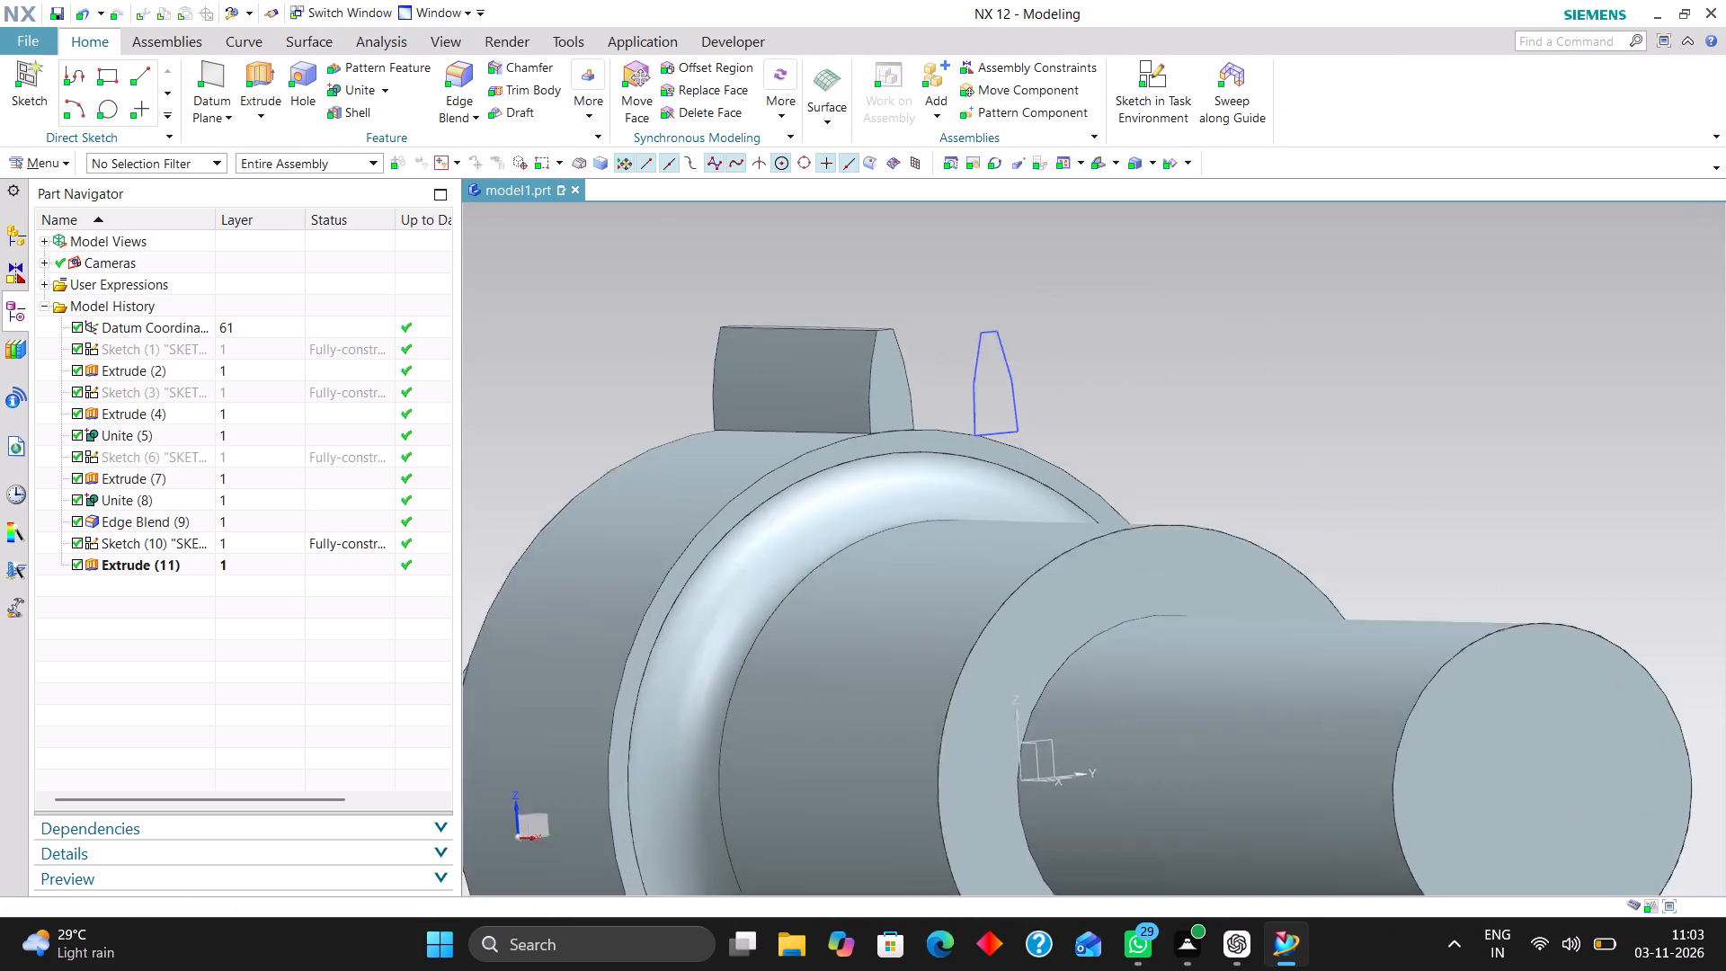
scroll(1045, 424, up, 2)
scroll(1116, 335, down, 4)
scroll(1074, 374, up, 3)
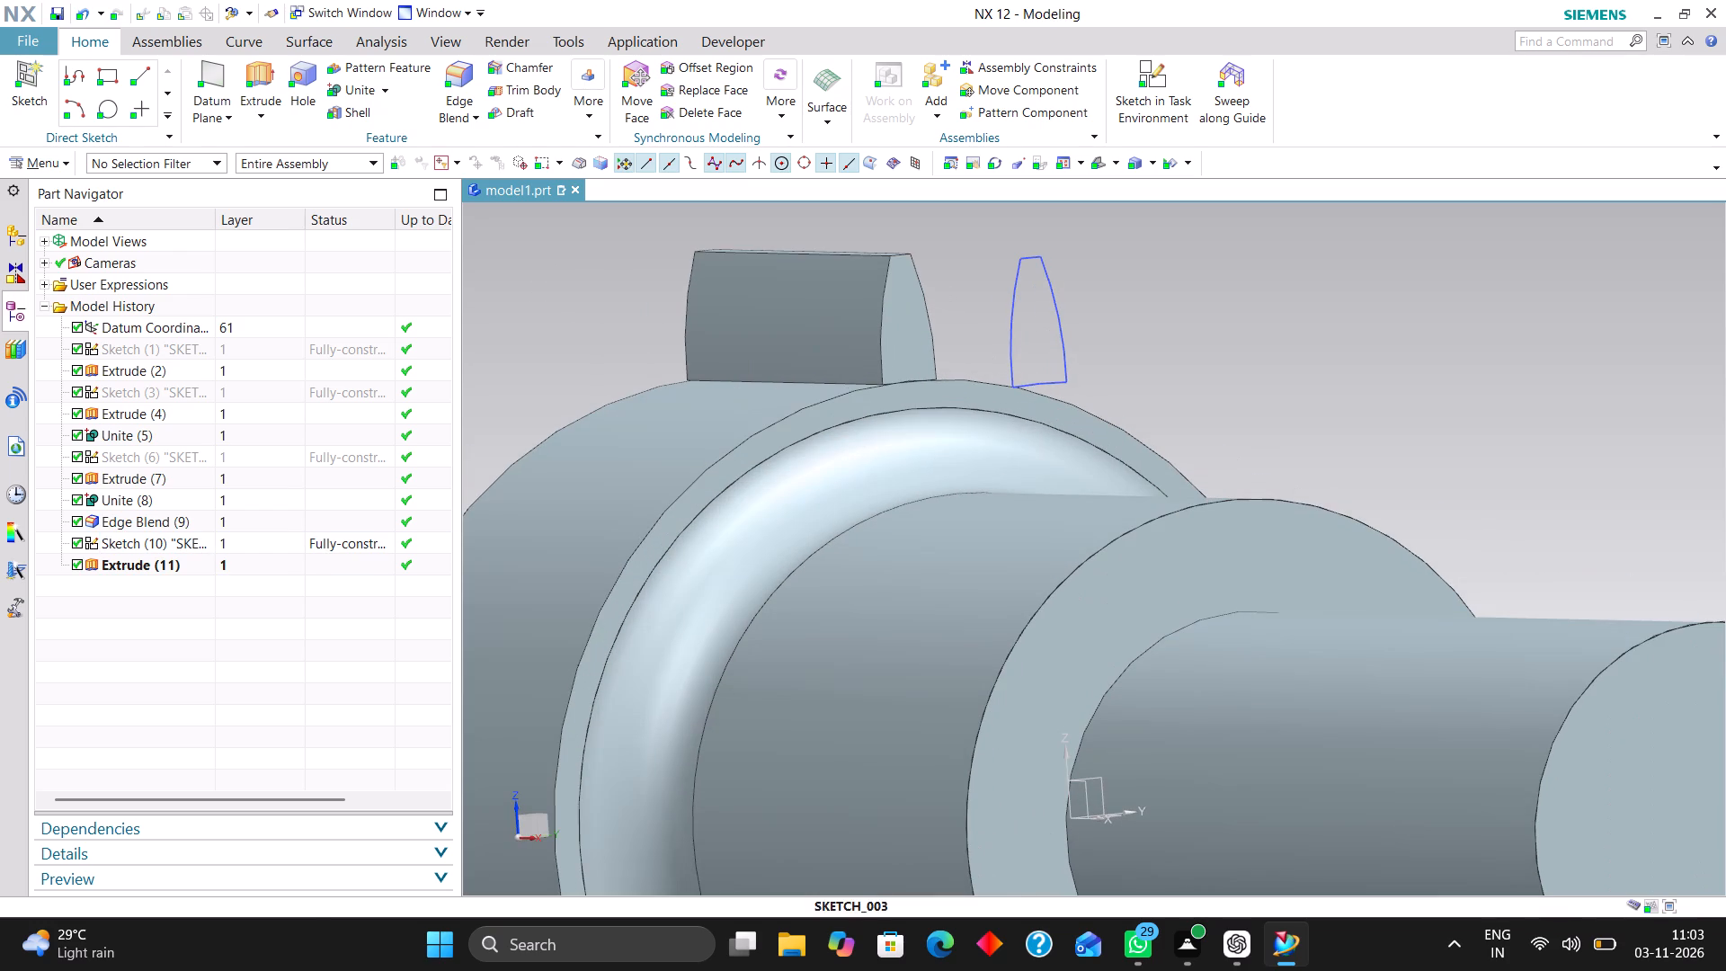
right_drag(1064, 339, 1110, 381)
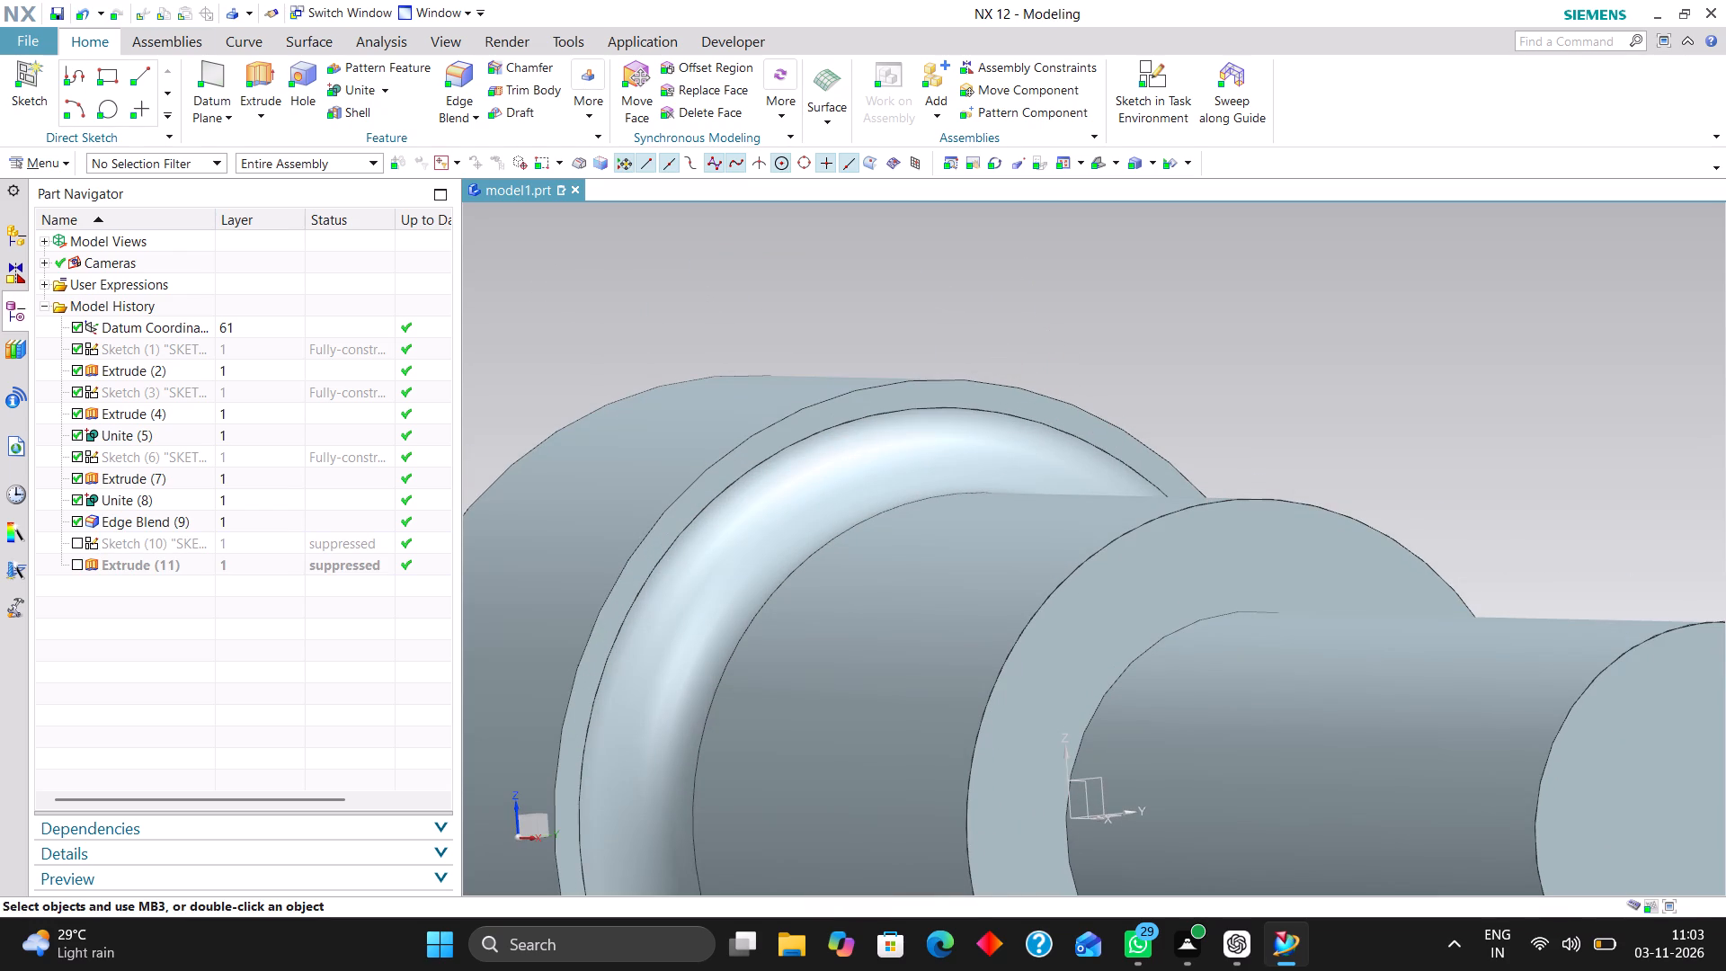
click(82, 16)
Hide the tooth profile sketch above the large disc.
scroll(1006, 432, down, 4)
scroll(1020, 402, up, 4)
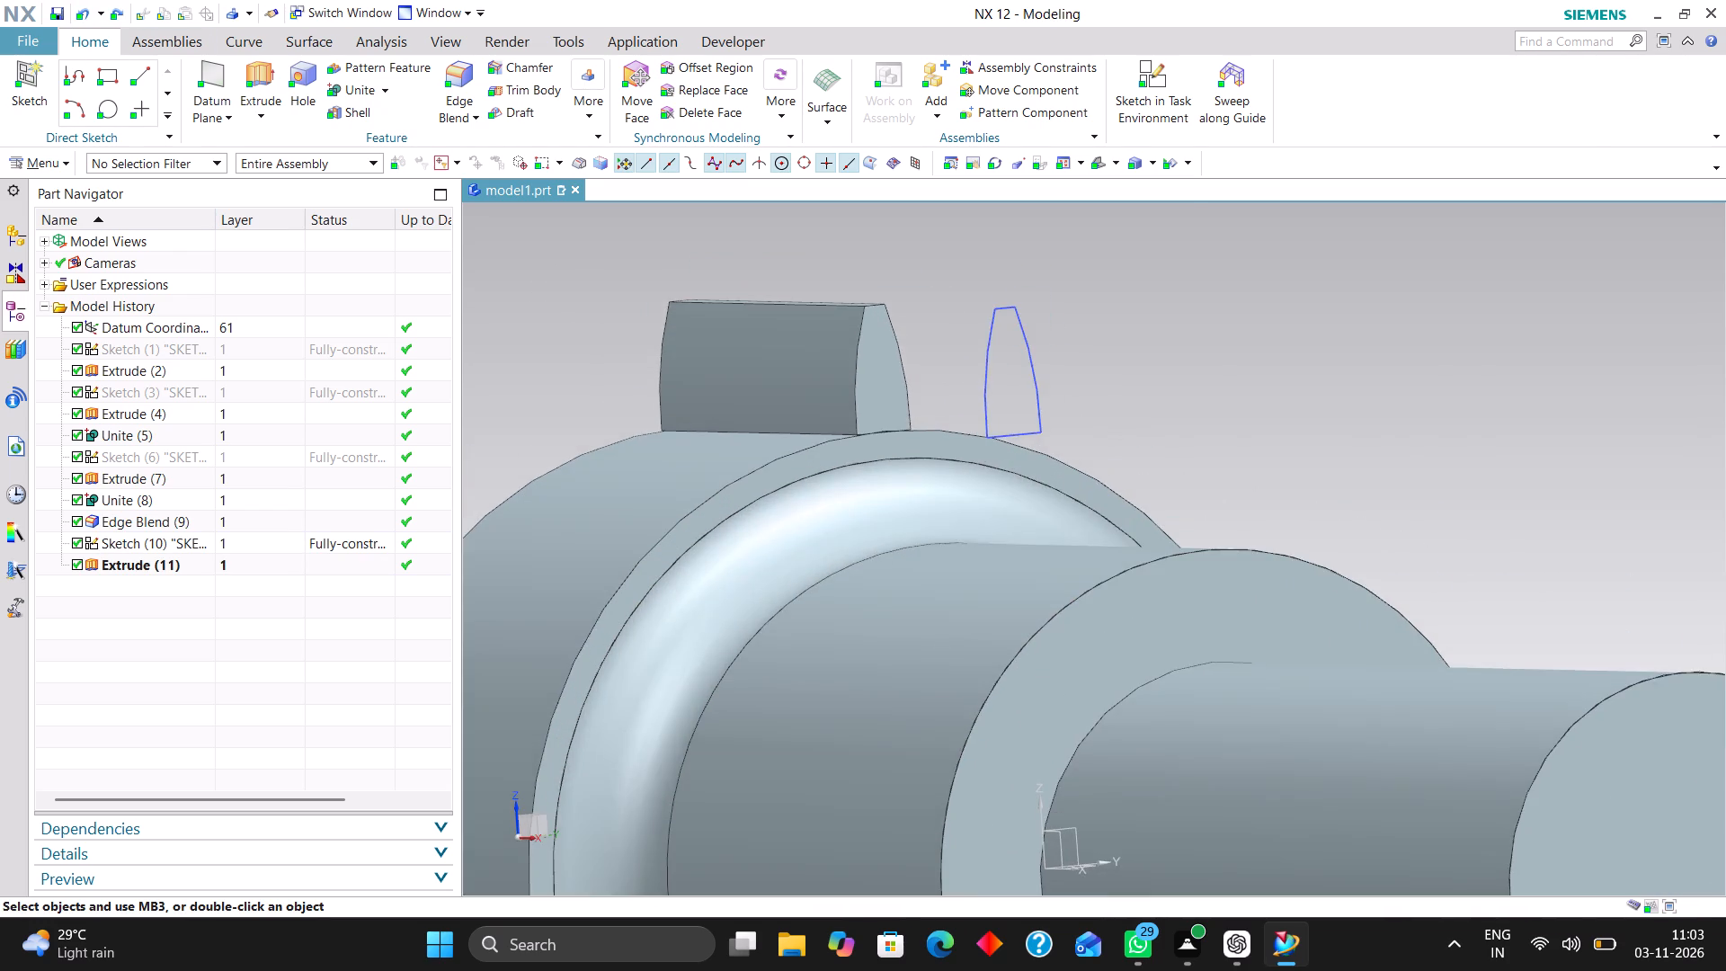
scroll(837, 431, up, 6)
middle_drag(1053, 361, 1036, 394)
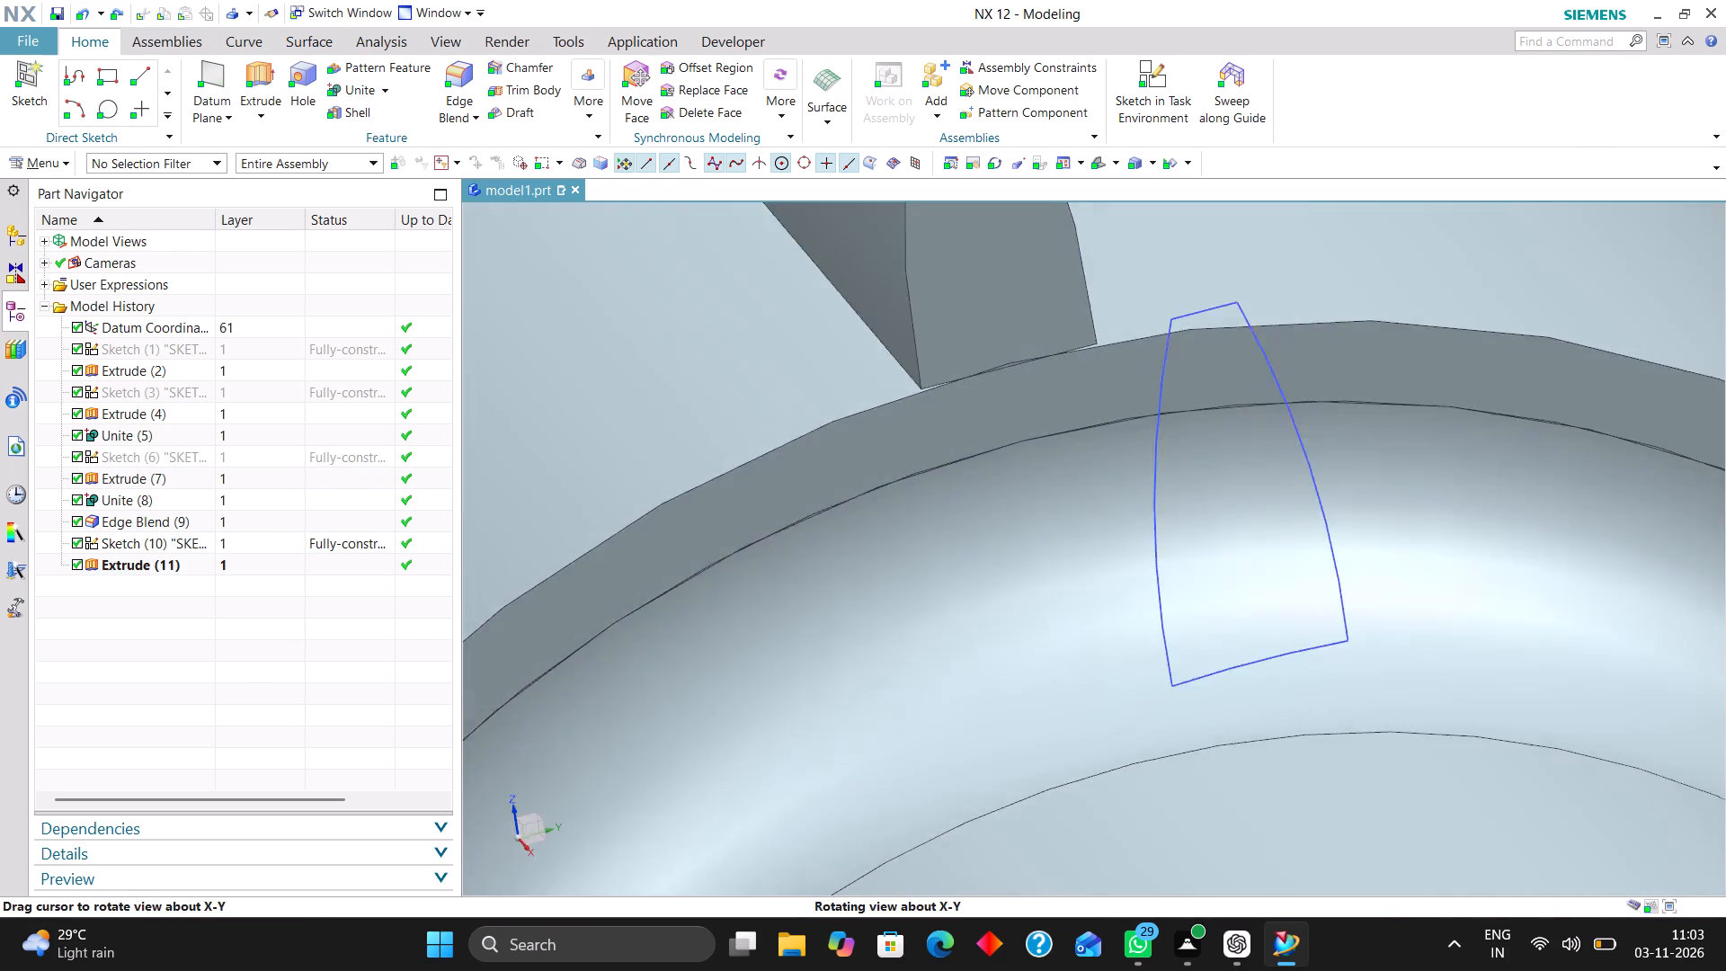
middle_drag(1036, 394, 1042, 357)
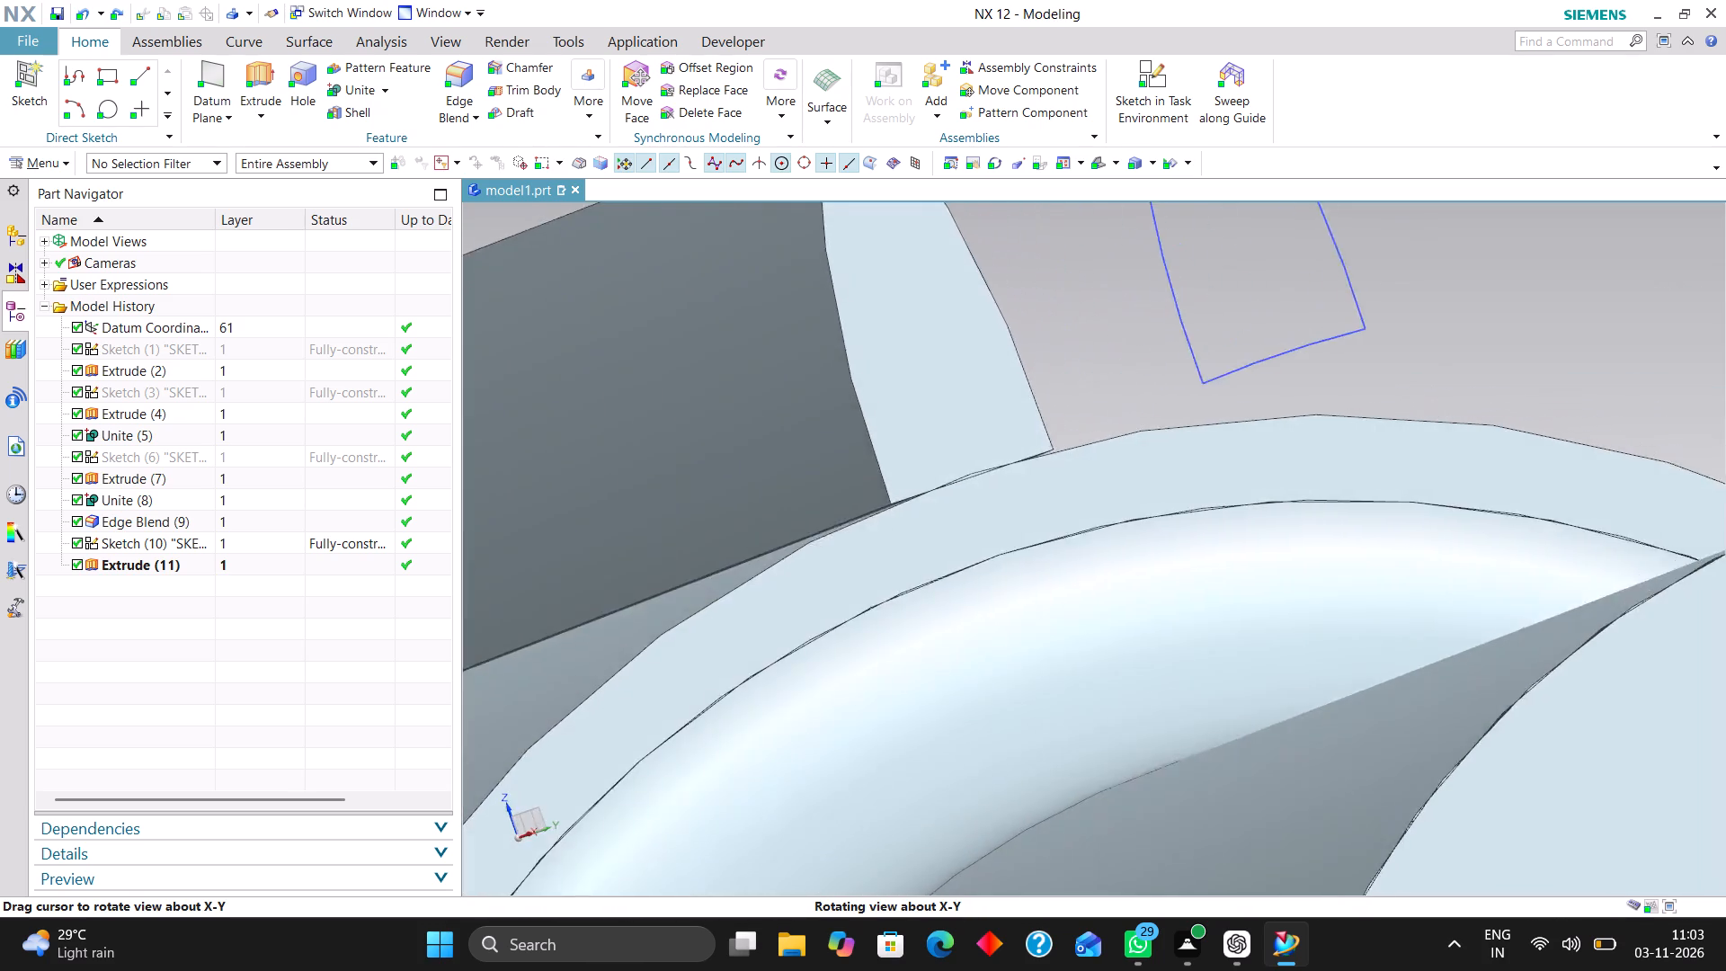
middle_drag(1042, 357, 1040, 361)
middle_click(1036, 369)
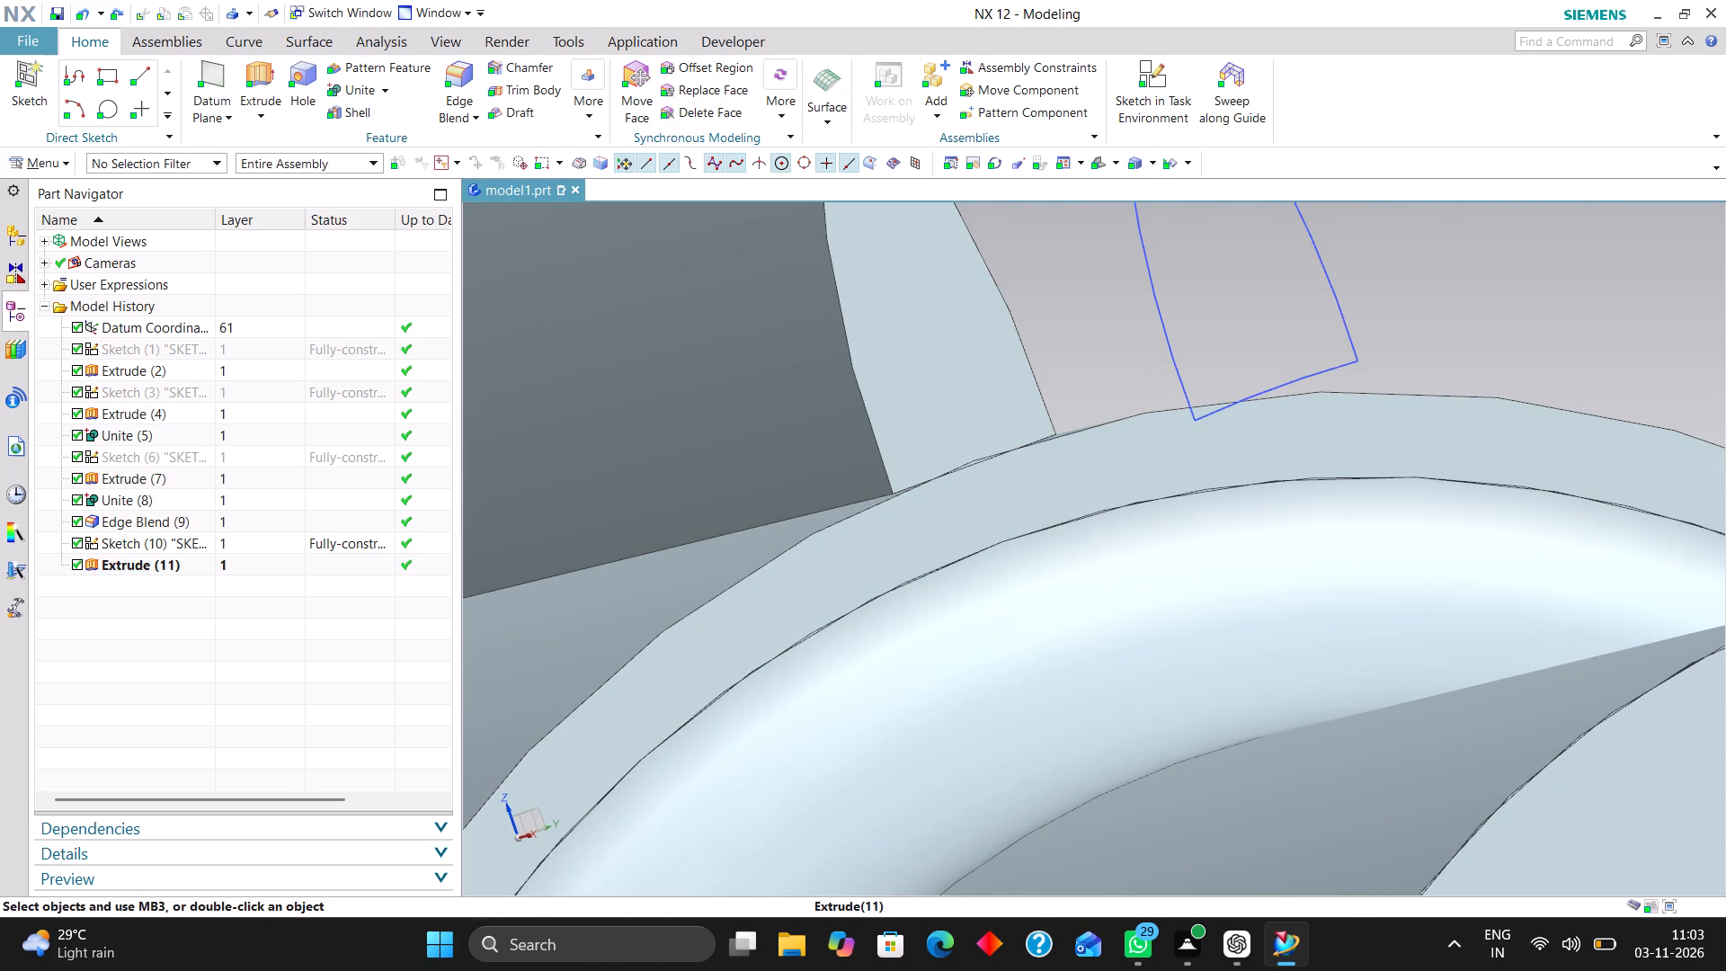
right_drag(1172, 361, 1166, 538)
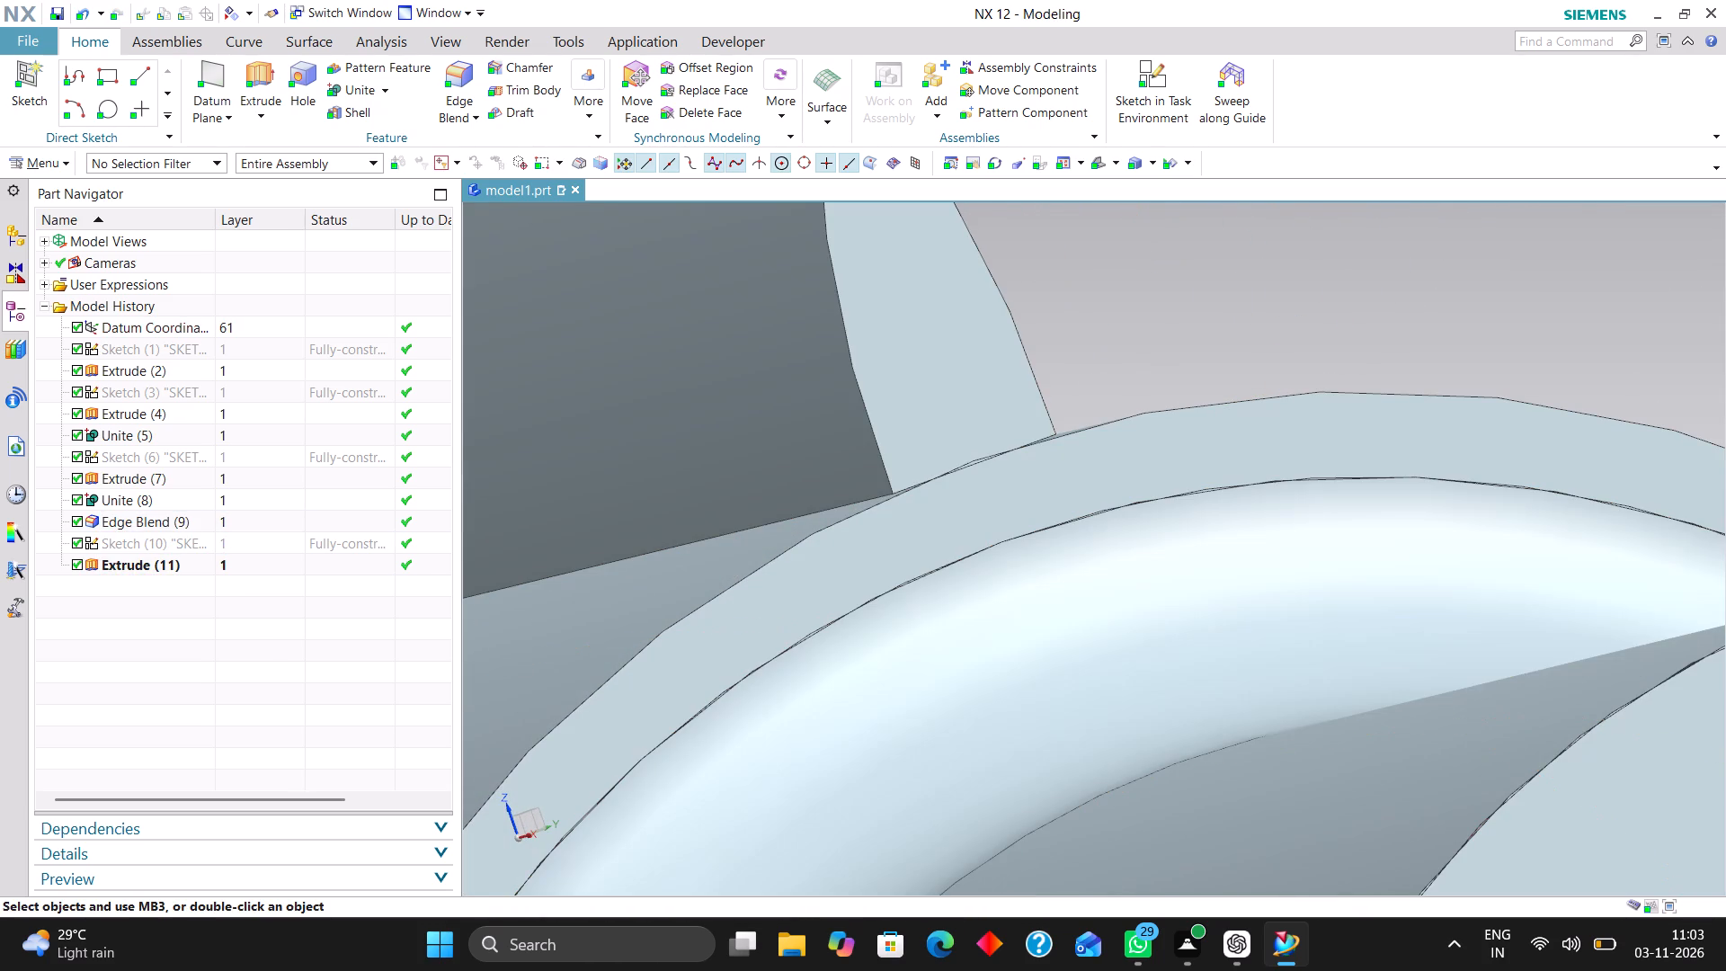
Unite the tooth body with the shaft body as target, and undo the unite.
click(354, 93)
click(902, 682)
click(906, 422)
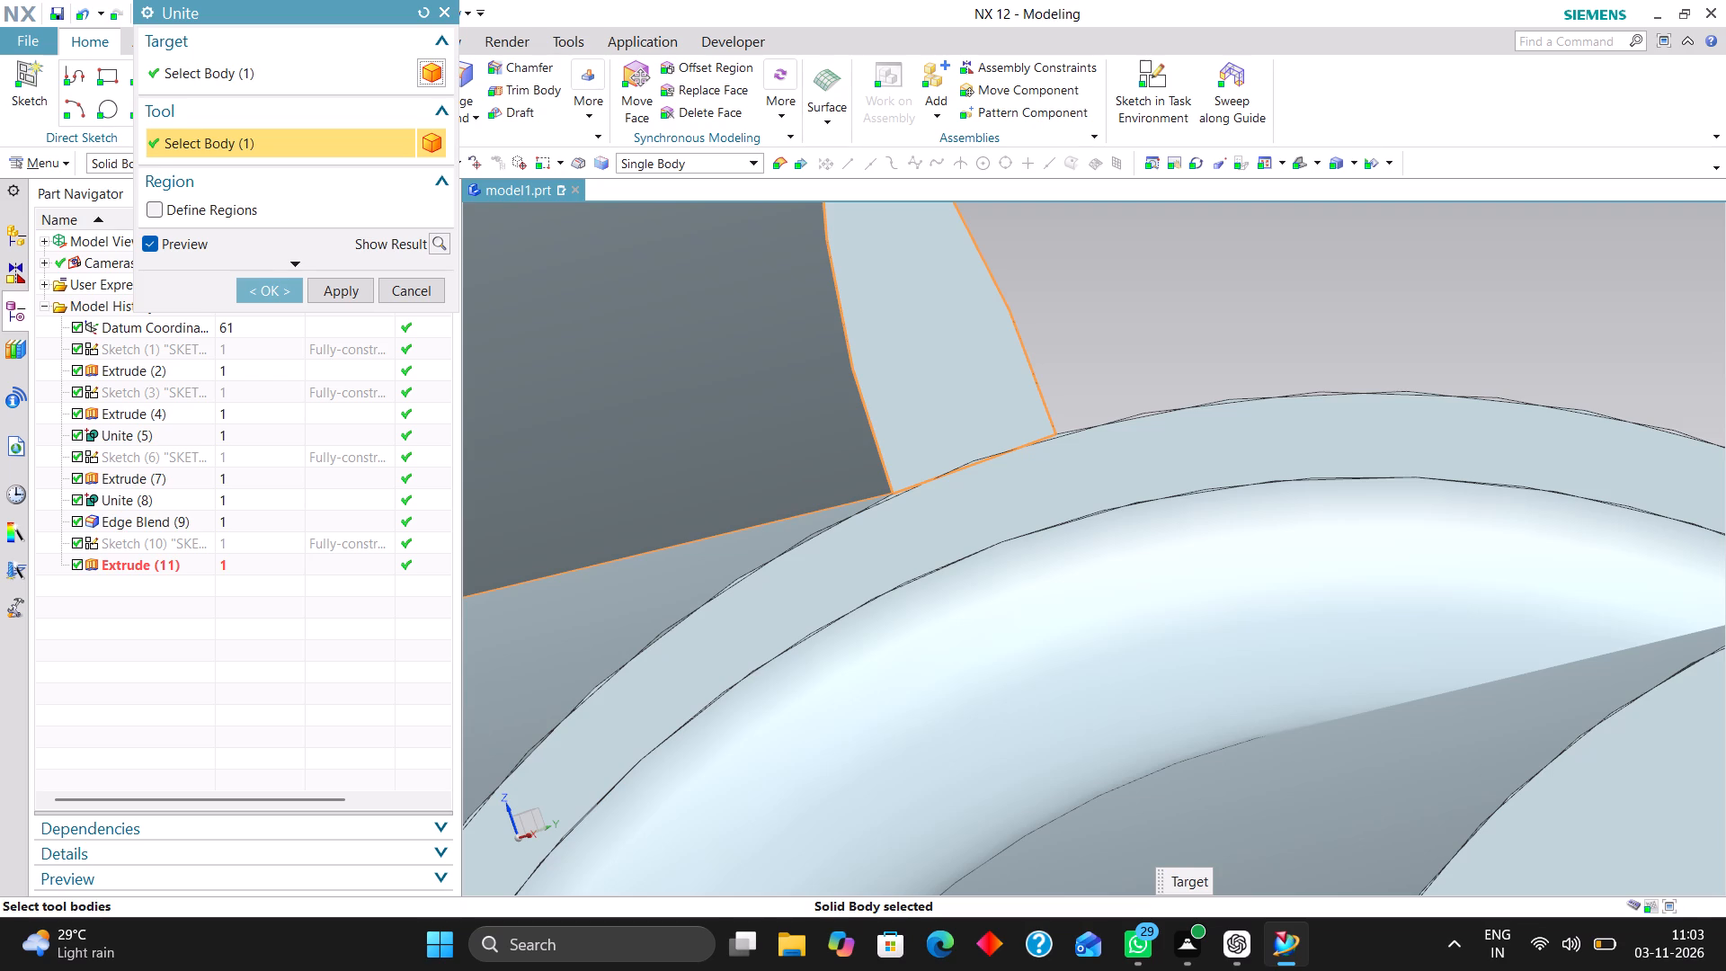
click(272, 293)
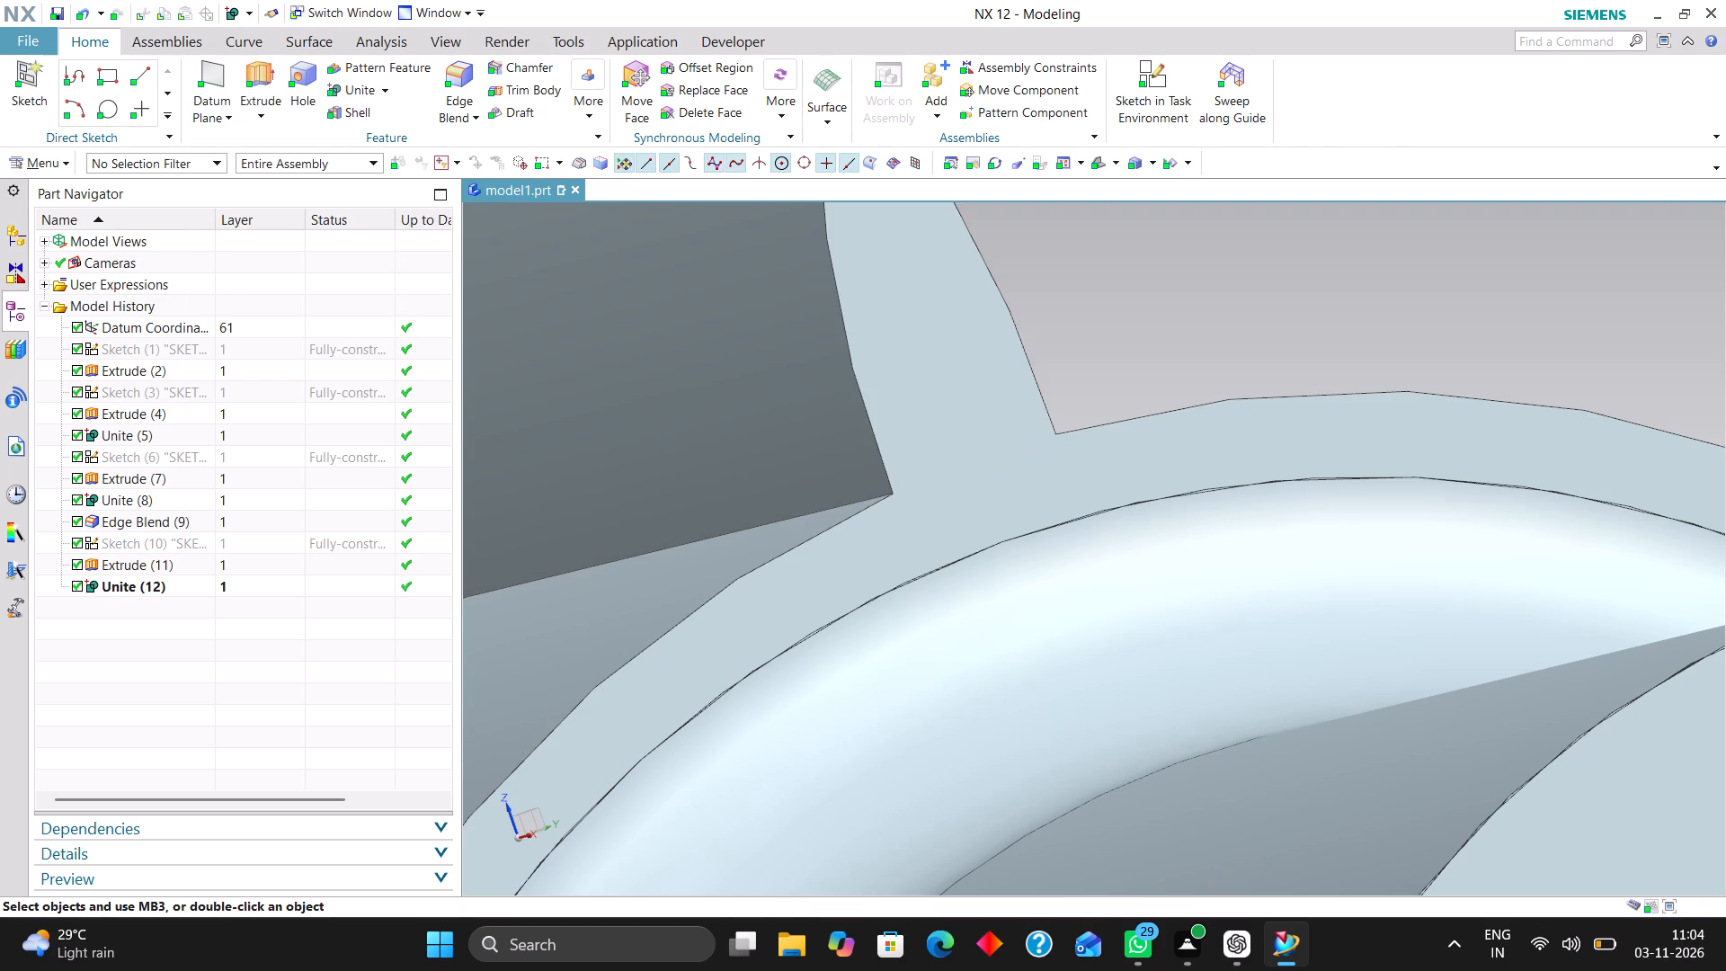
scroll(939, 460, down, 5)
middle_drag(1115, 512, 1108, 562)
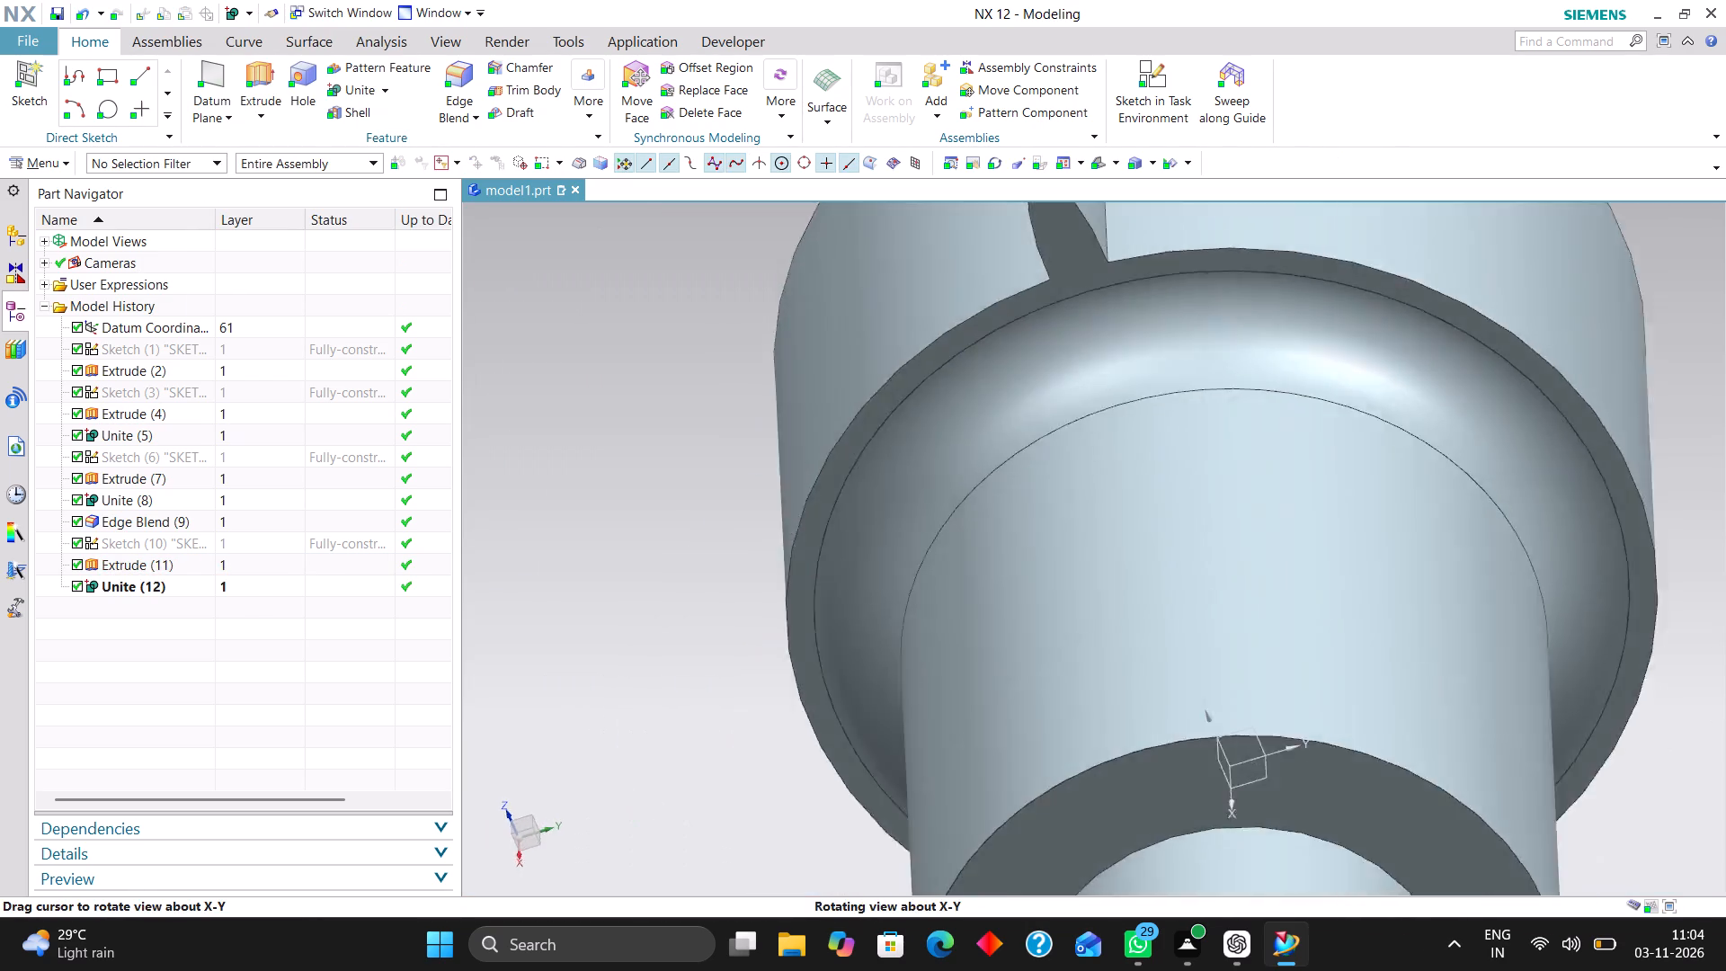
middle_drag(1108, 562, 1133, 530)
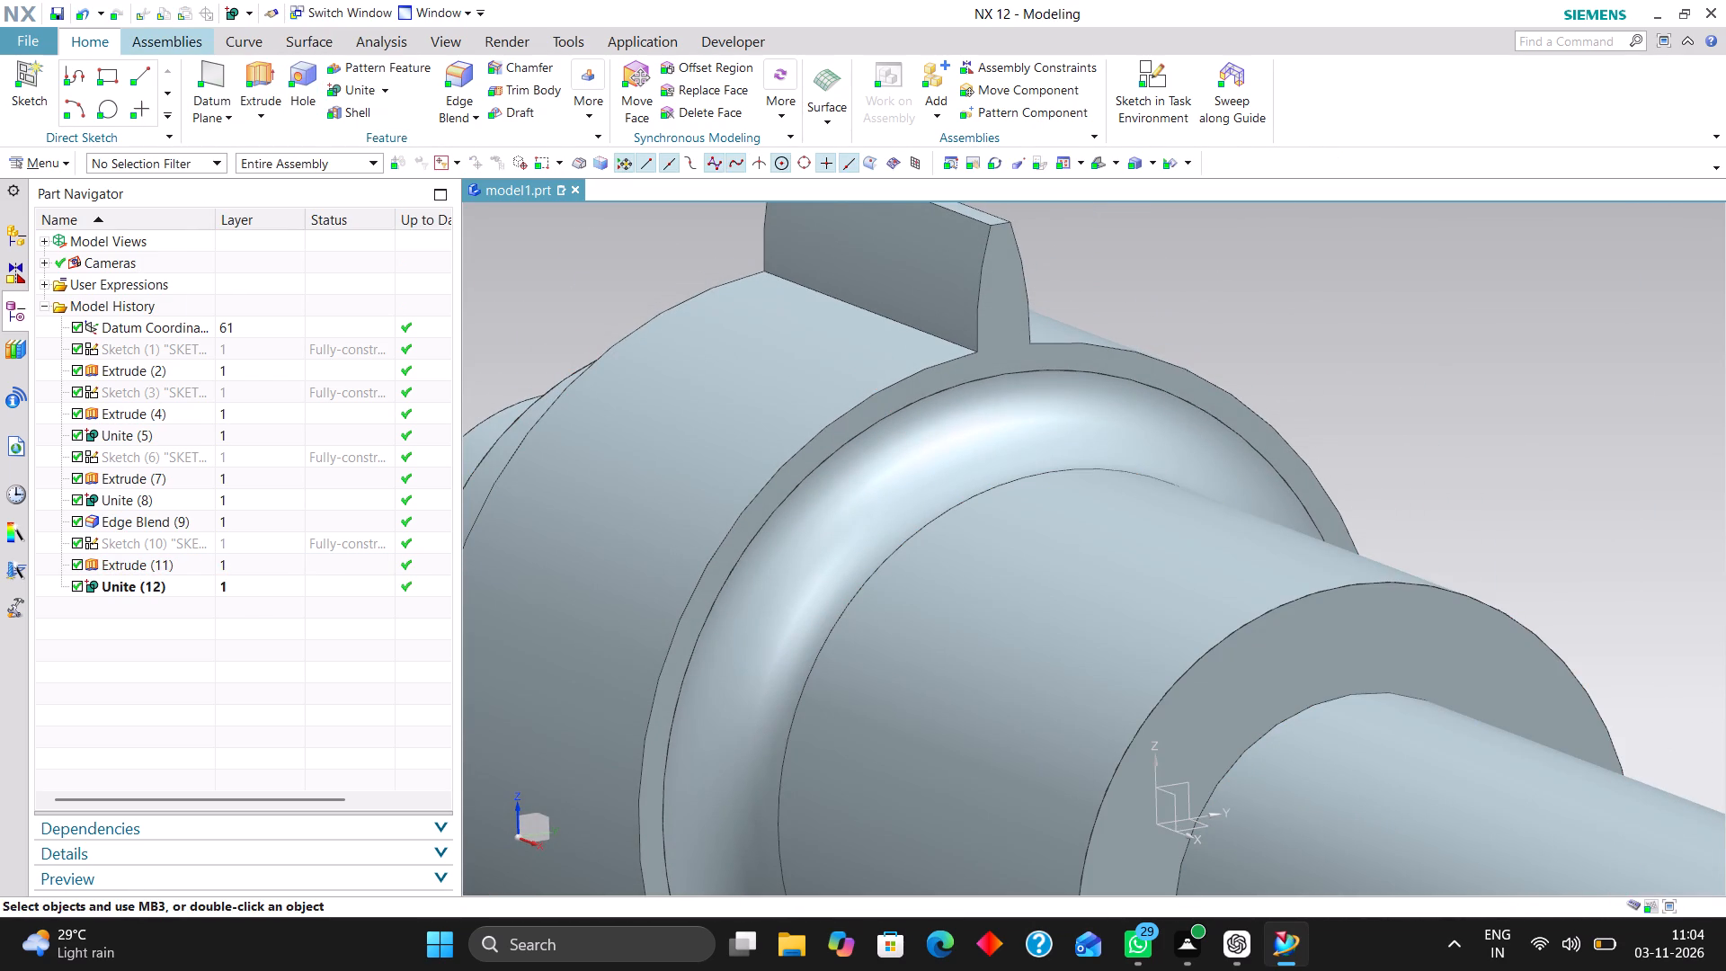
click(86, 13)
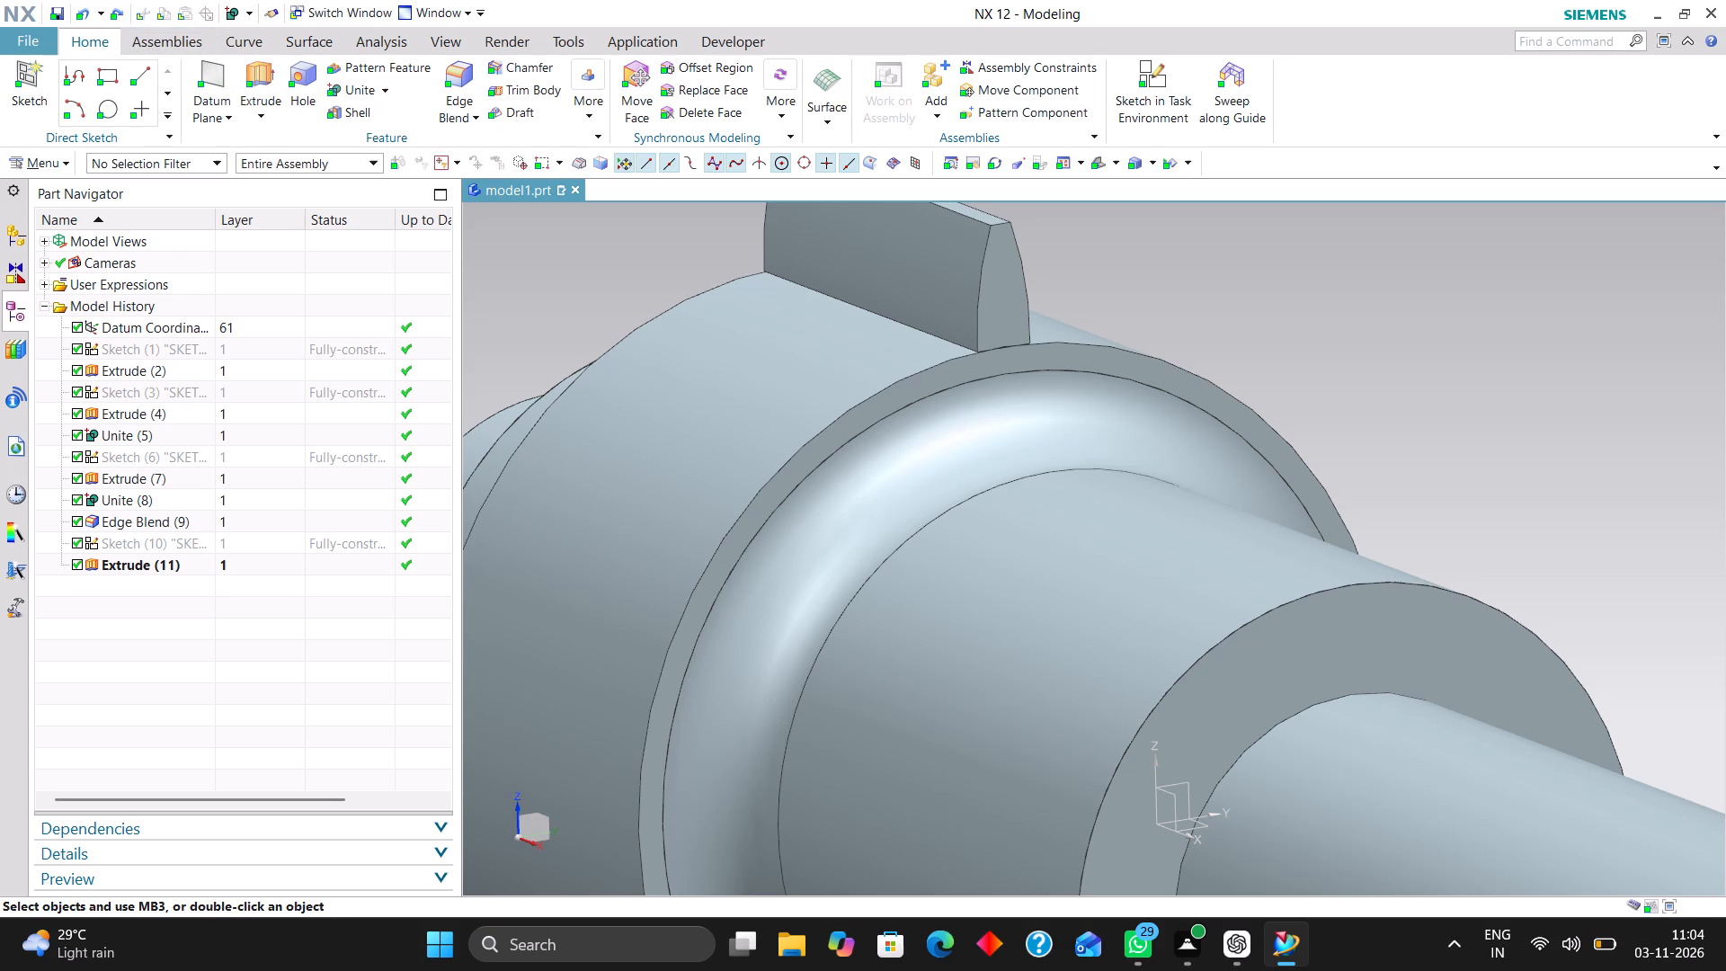
Set up a circular Pattern Feature of the tooth extrusion, with the datum coordinate system's X axis as rotation axis.
click(365, 67)
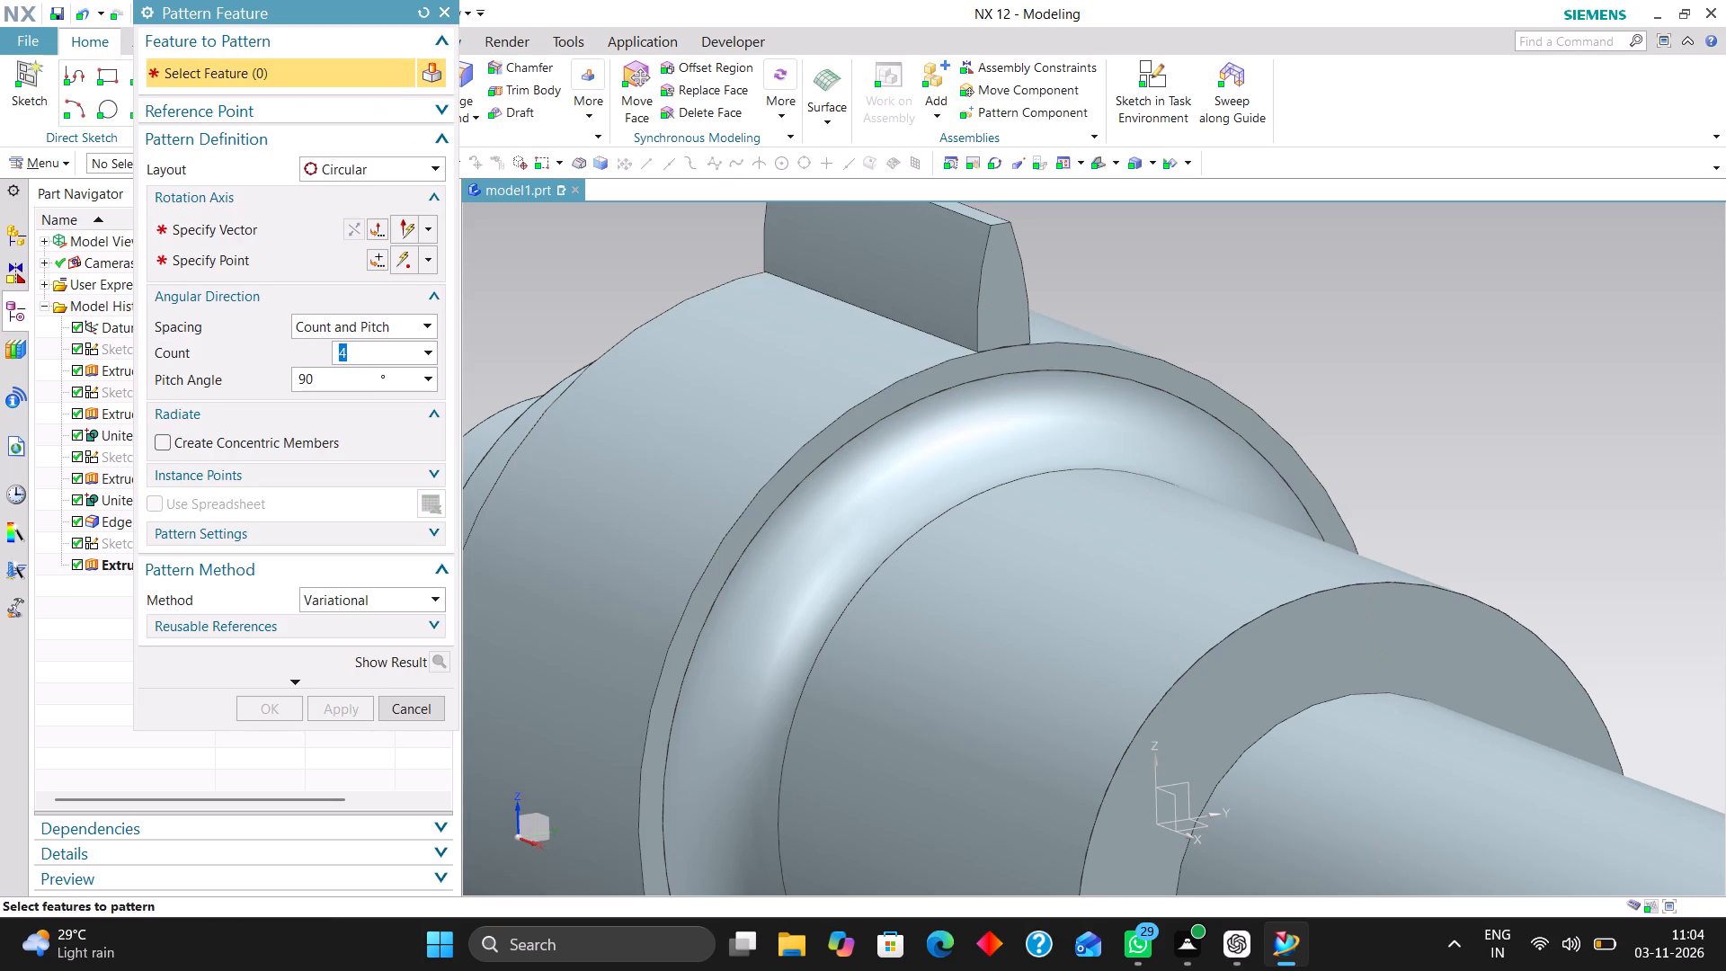
click(282, 224)
scroll(1141, 461, down, 1)
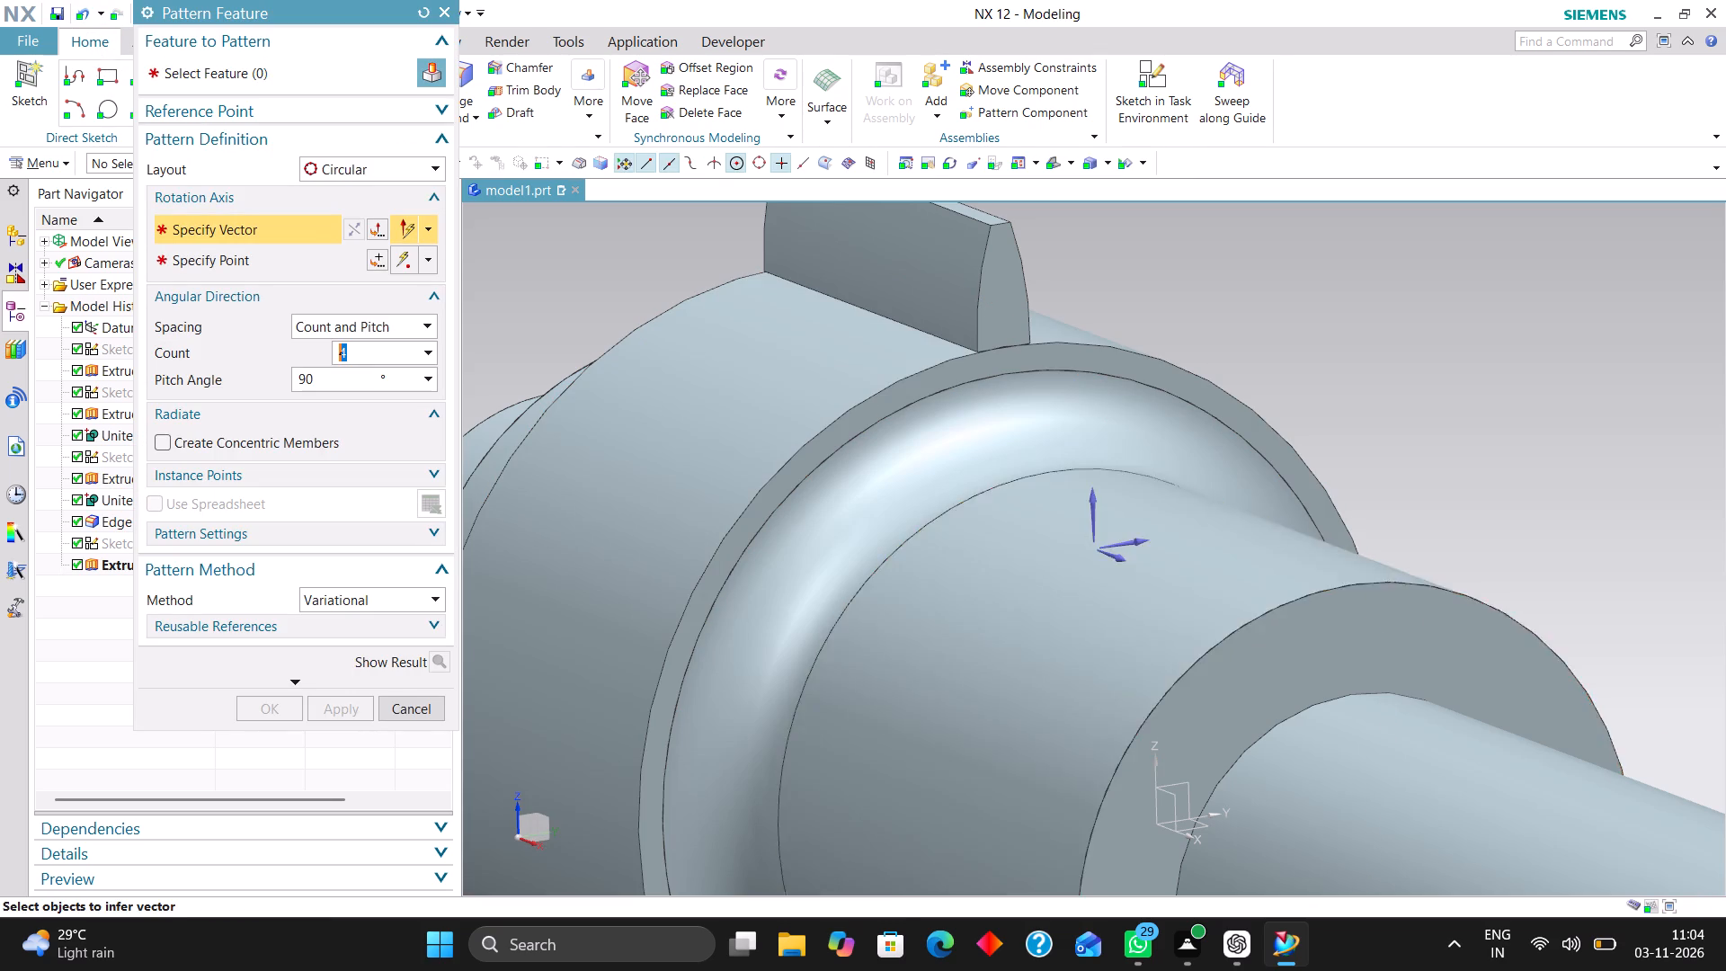
scroll(1141, 463, down, 2)
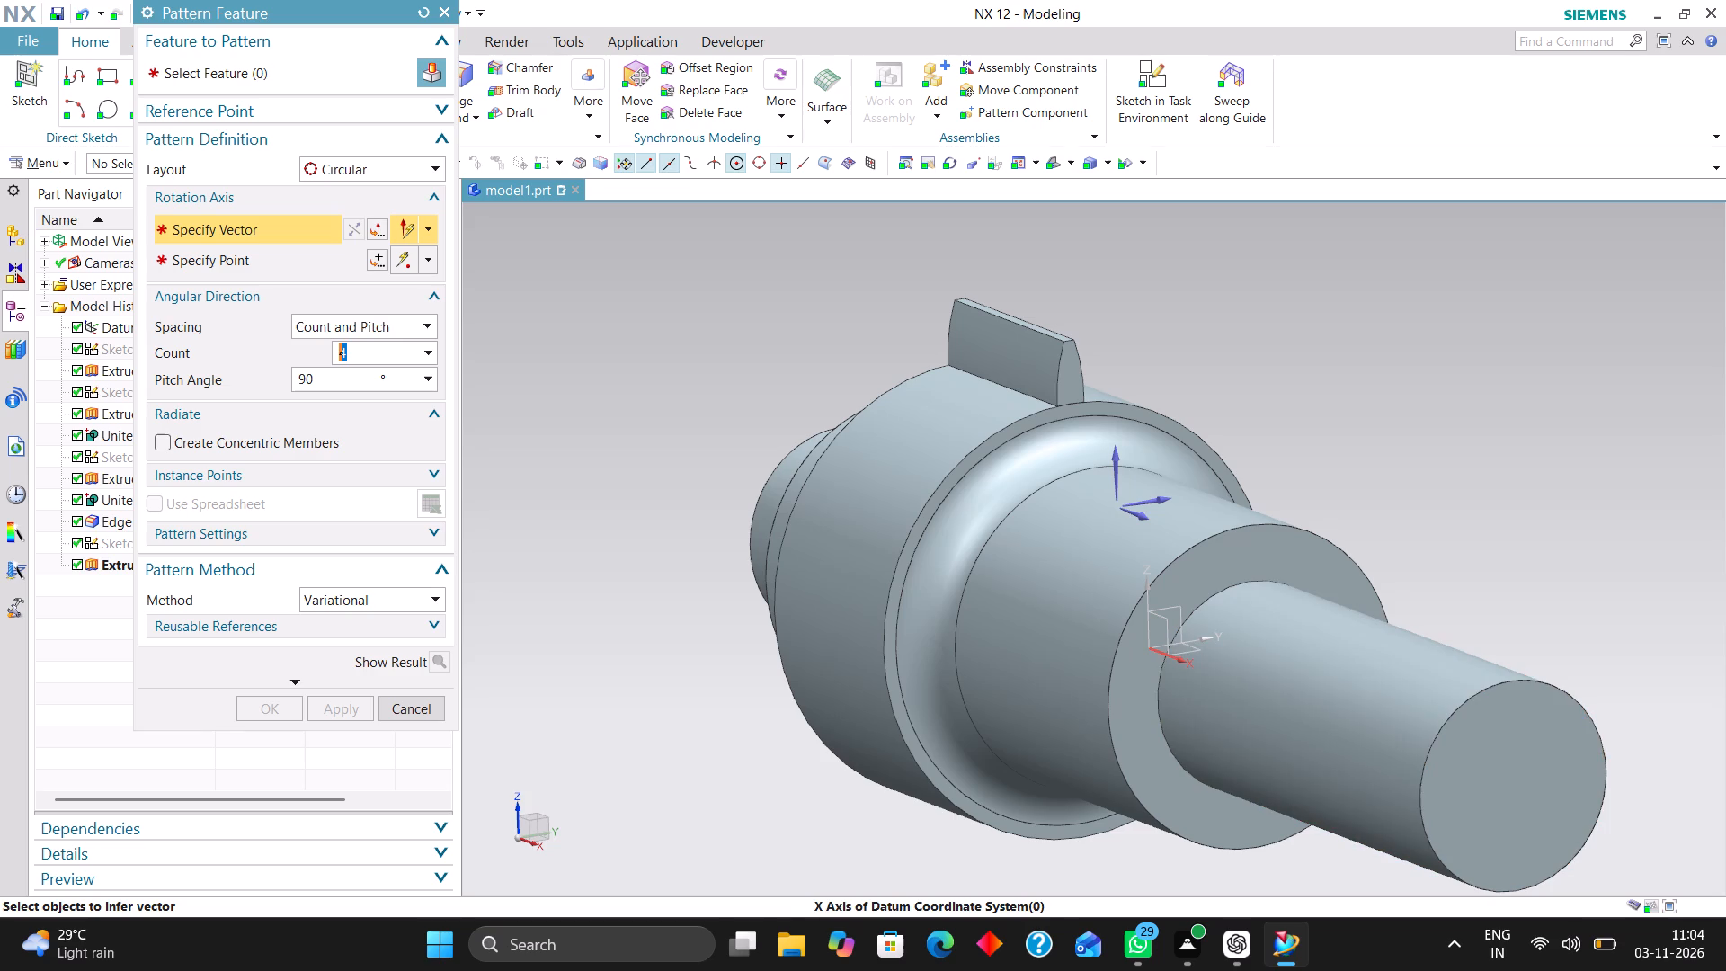
scroll(1187, 668, up, 4)
click(1127, 635)
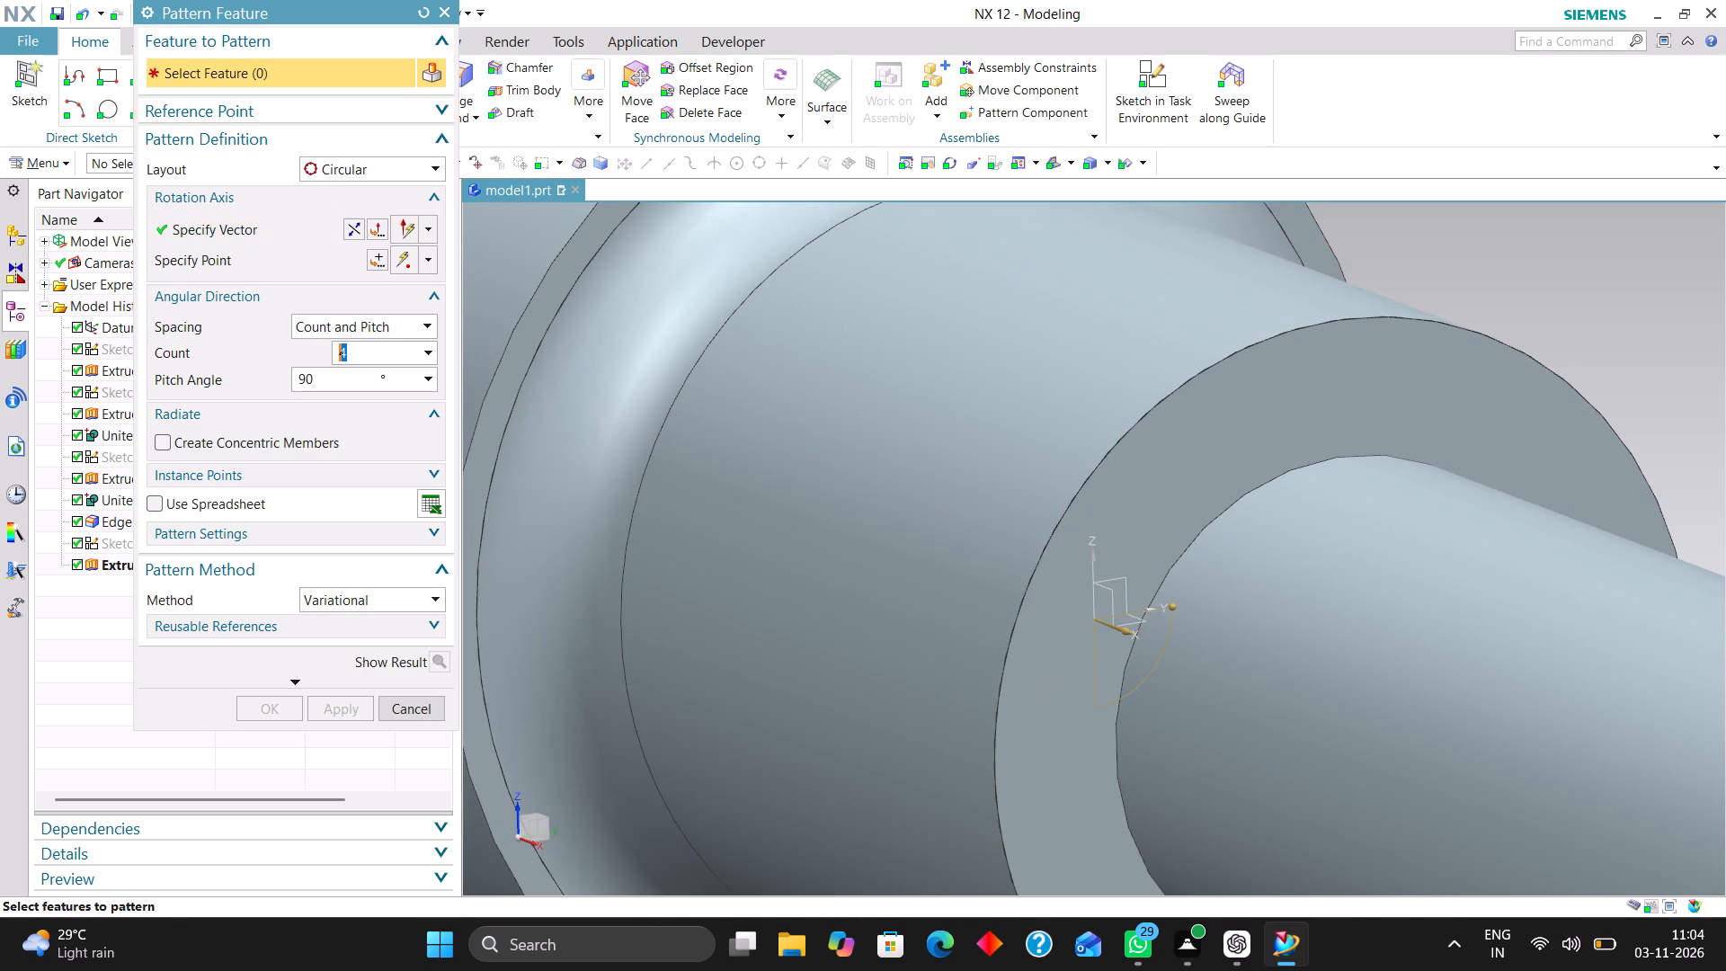
scroll(1123, 655, down, 6)
middle_drag(1268, 500, 1358, 441)
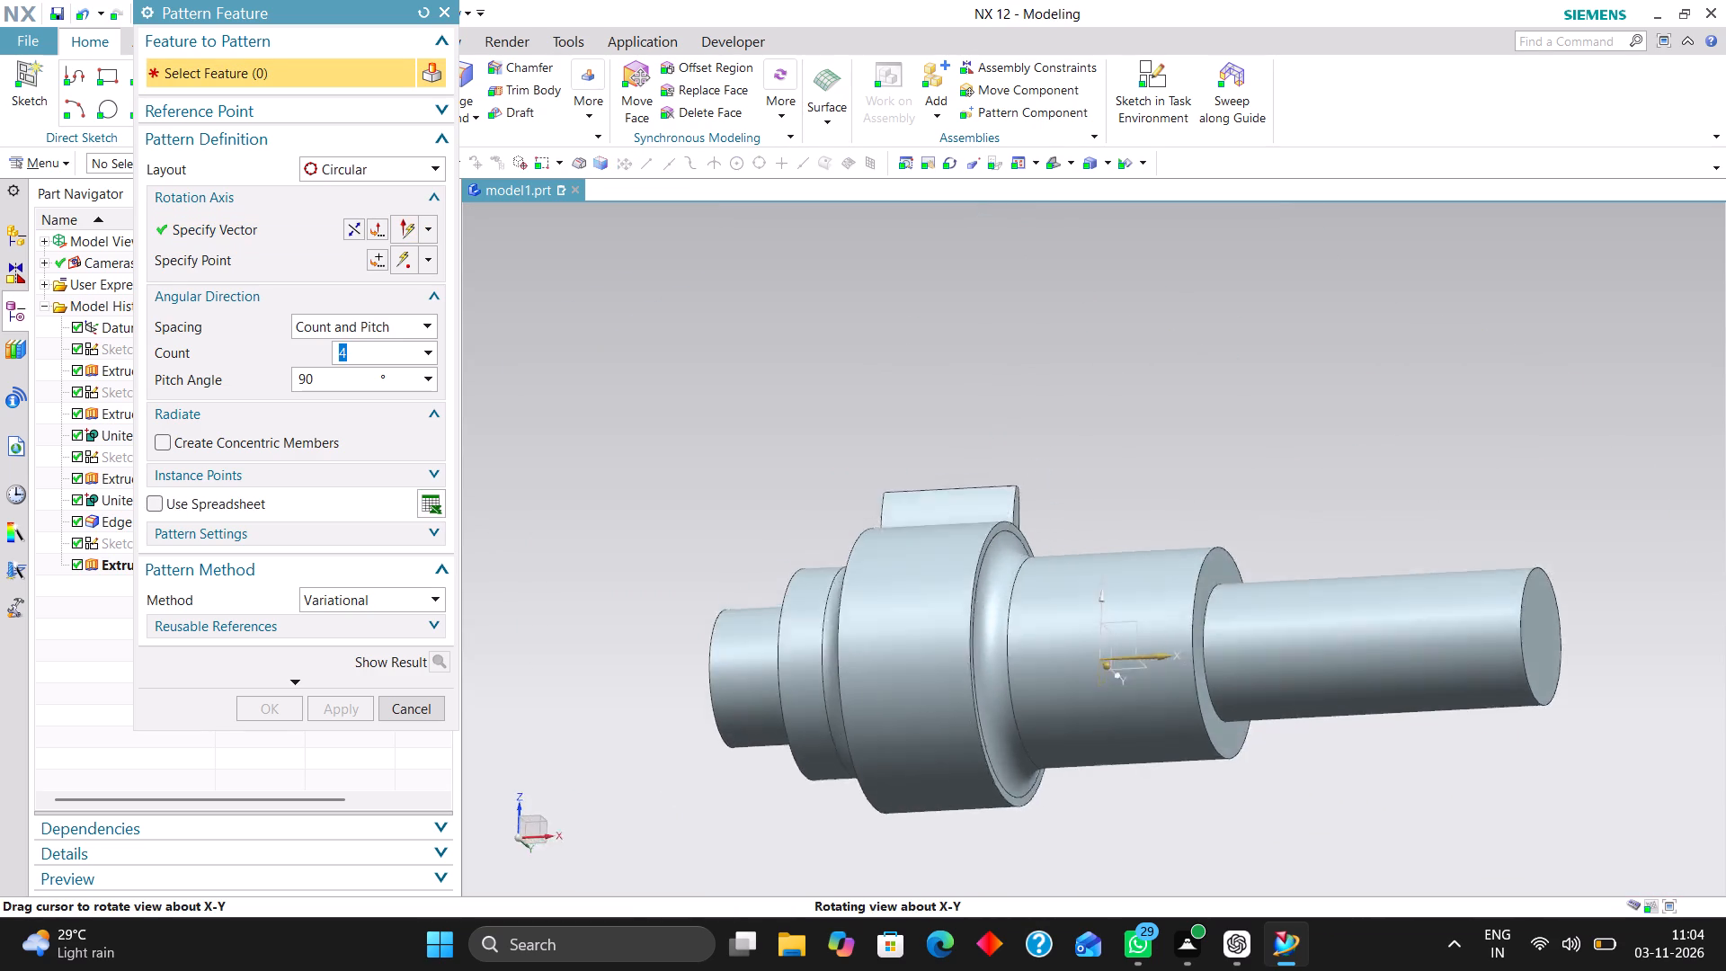
scroll(1358, 441, up, 1)
middle_drag(1358, 441, 1315, 672)
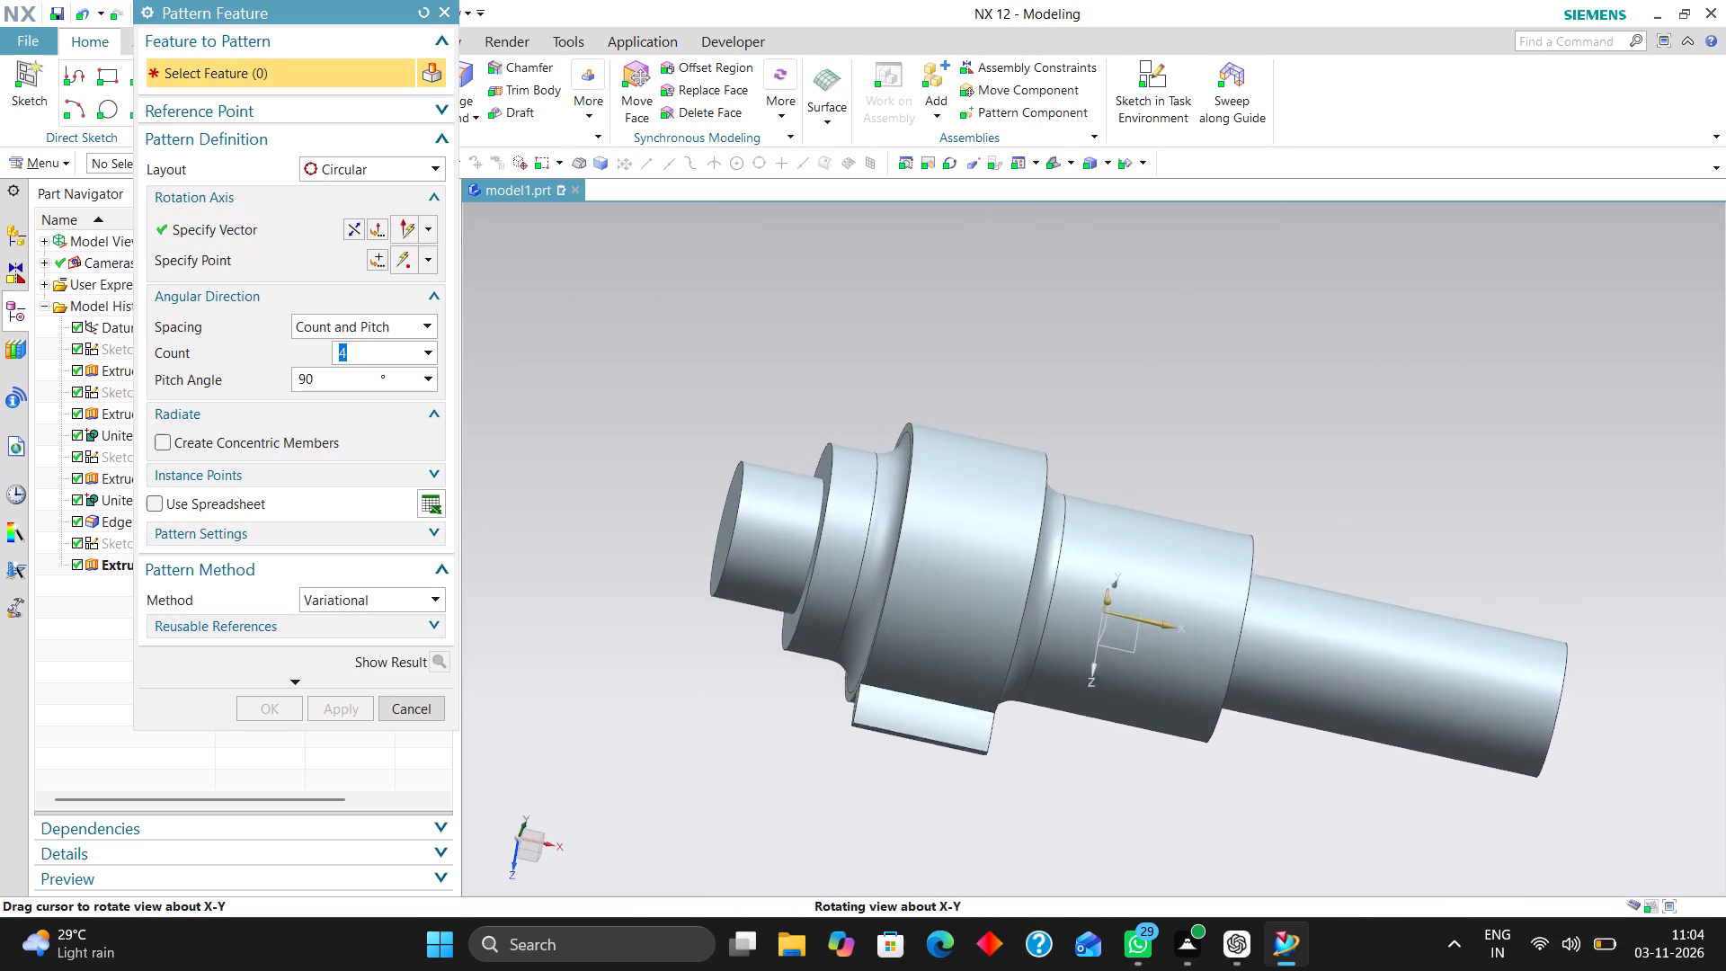
middle_drag(1315, 672, 1270, 534)
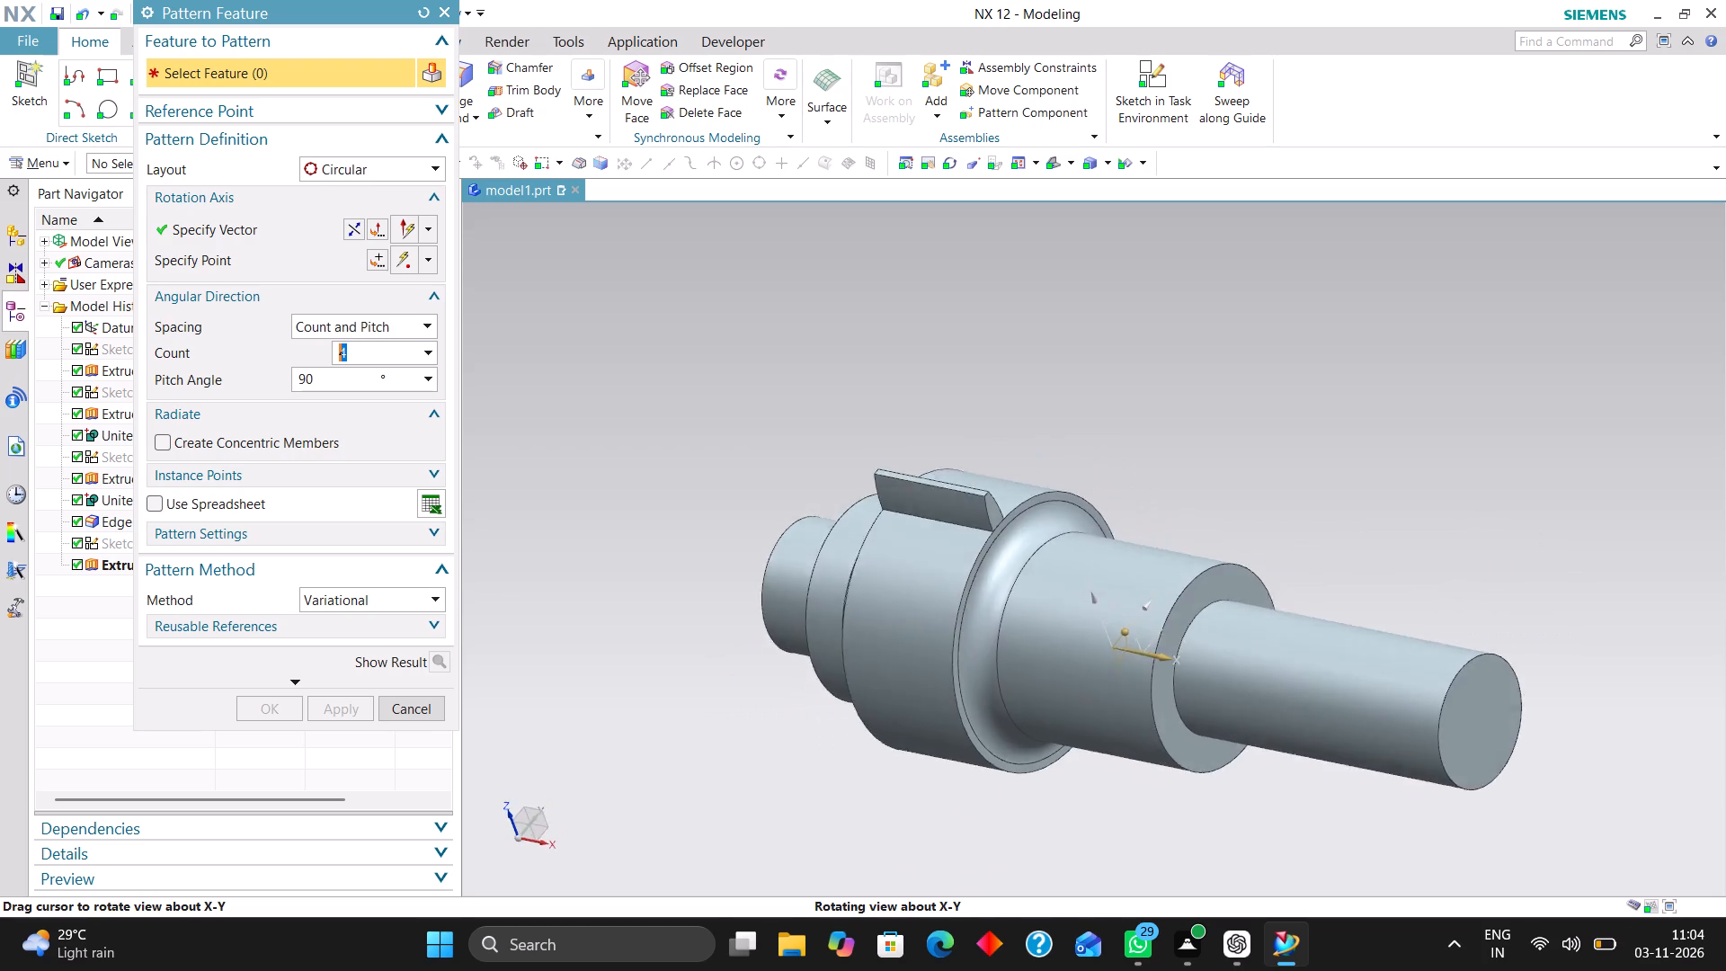
middle_drag(1270, 534, 1259, 524)
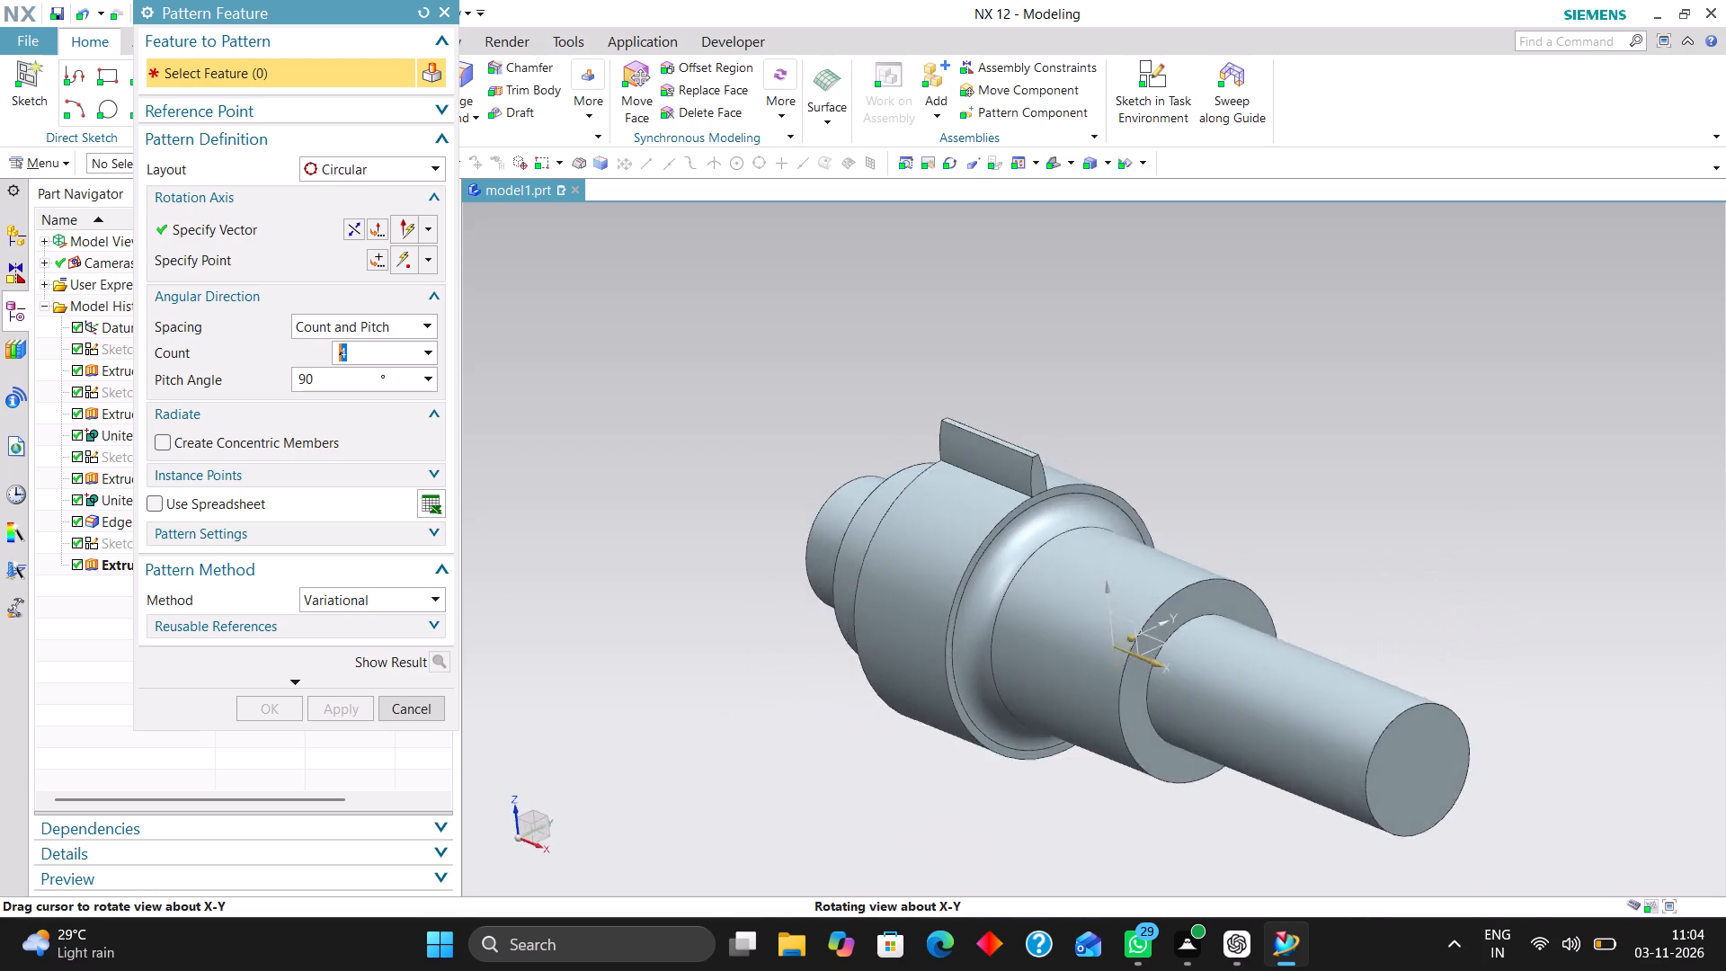
middle_drag(1259, 524, 1267, 528)
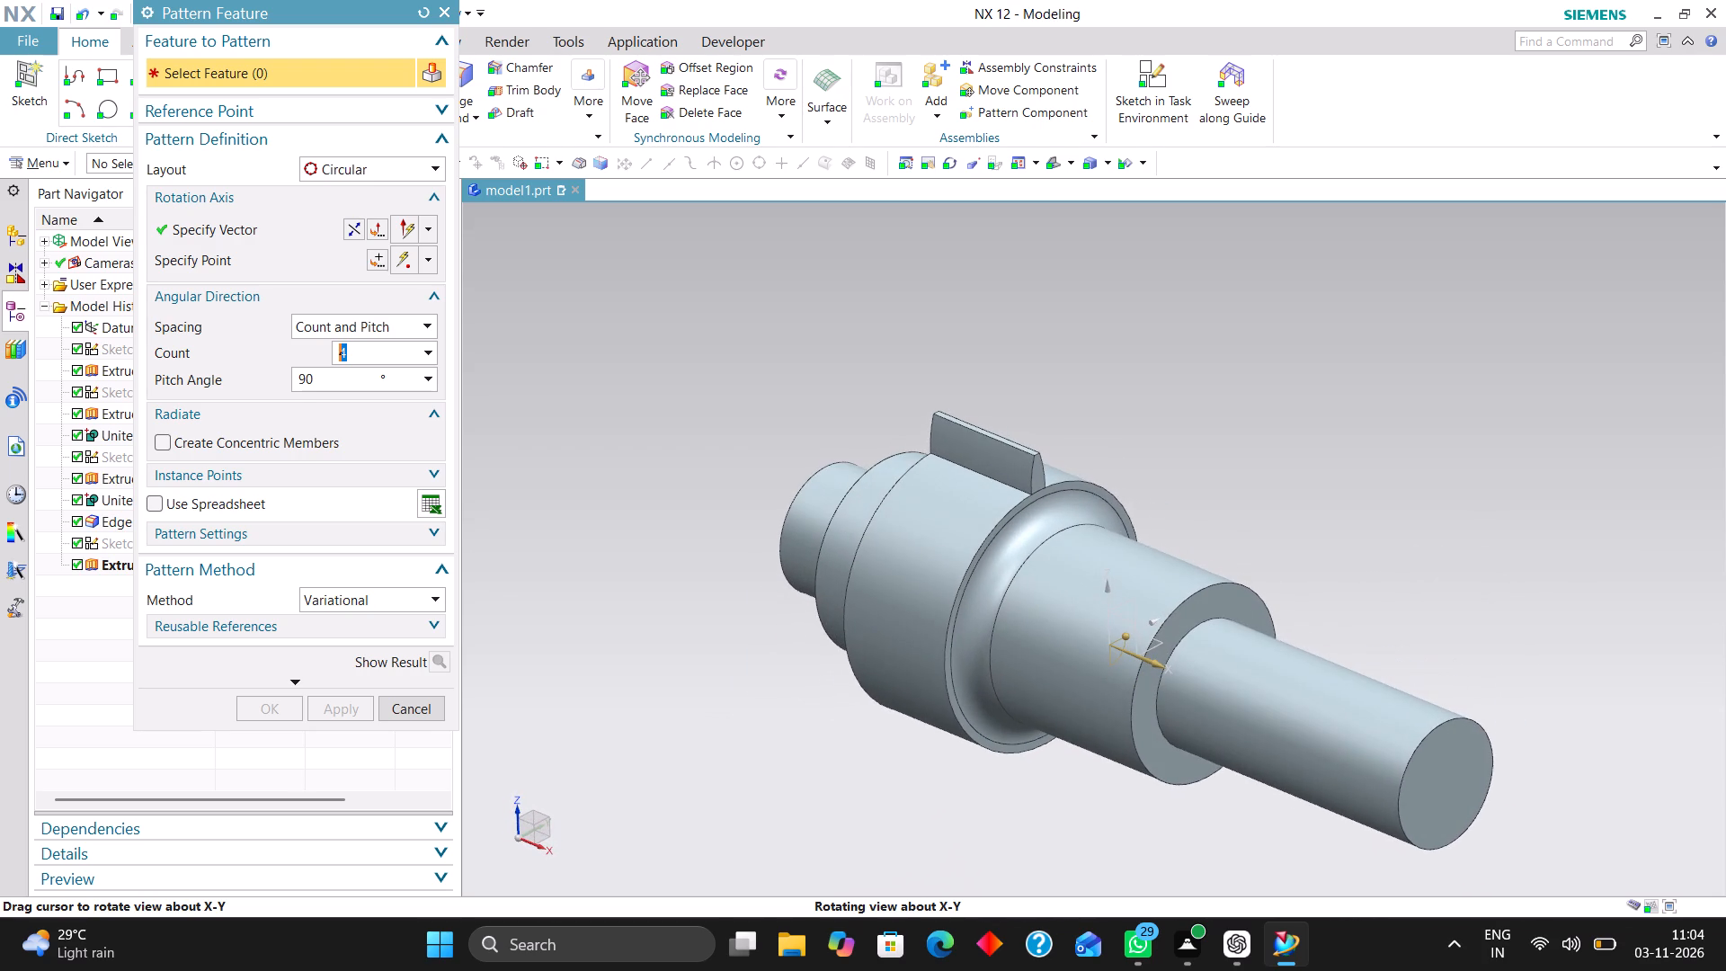
middle_drag(1267, 528, 1261, 533)
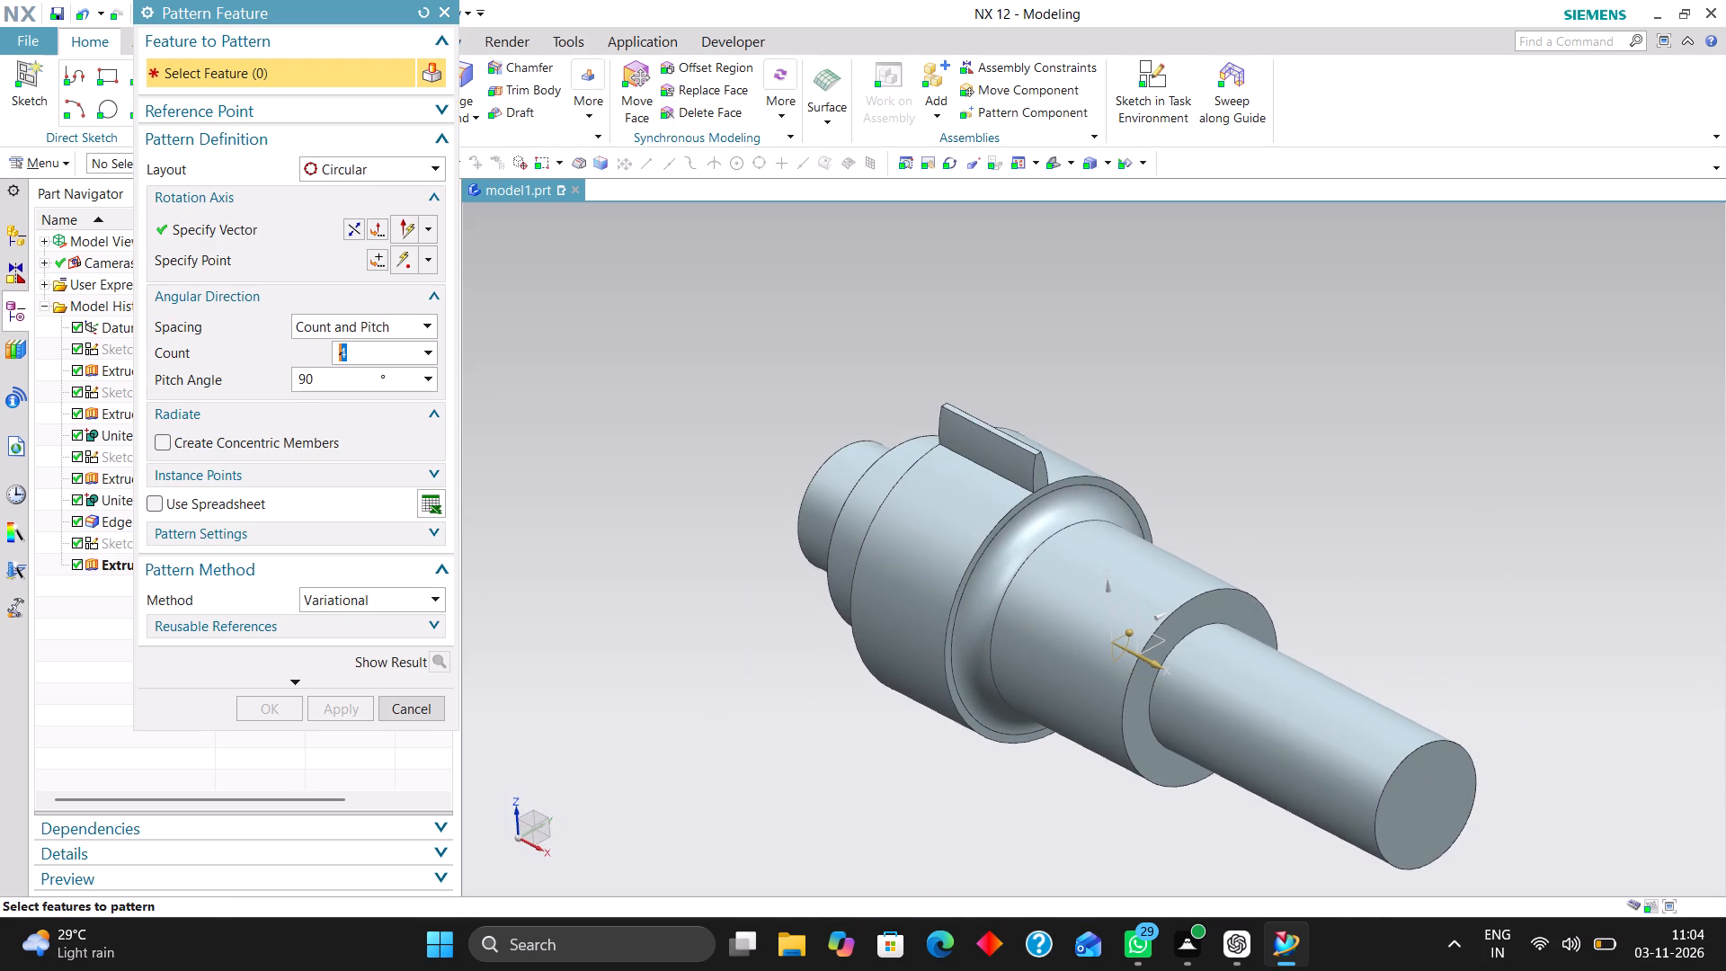
click(1036, 469)
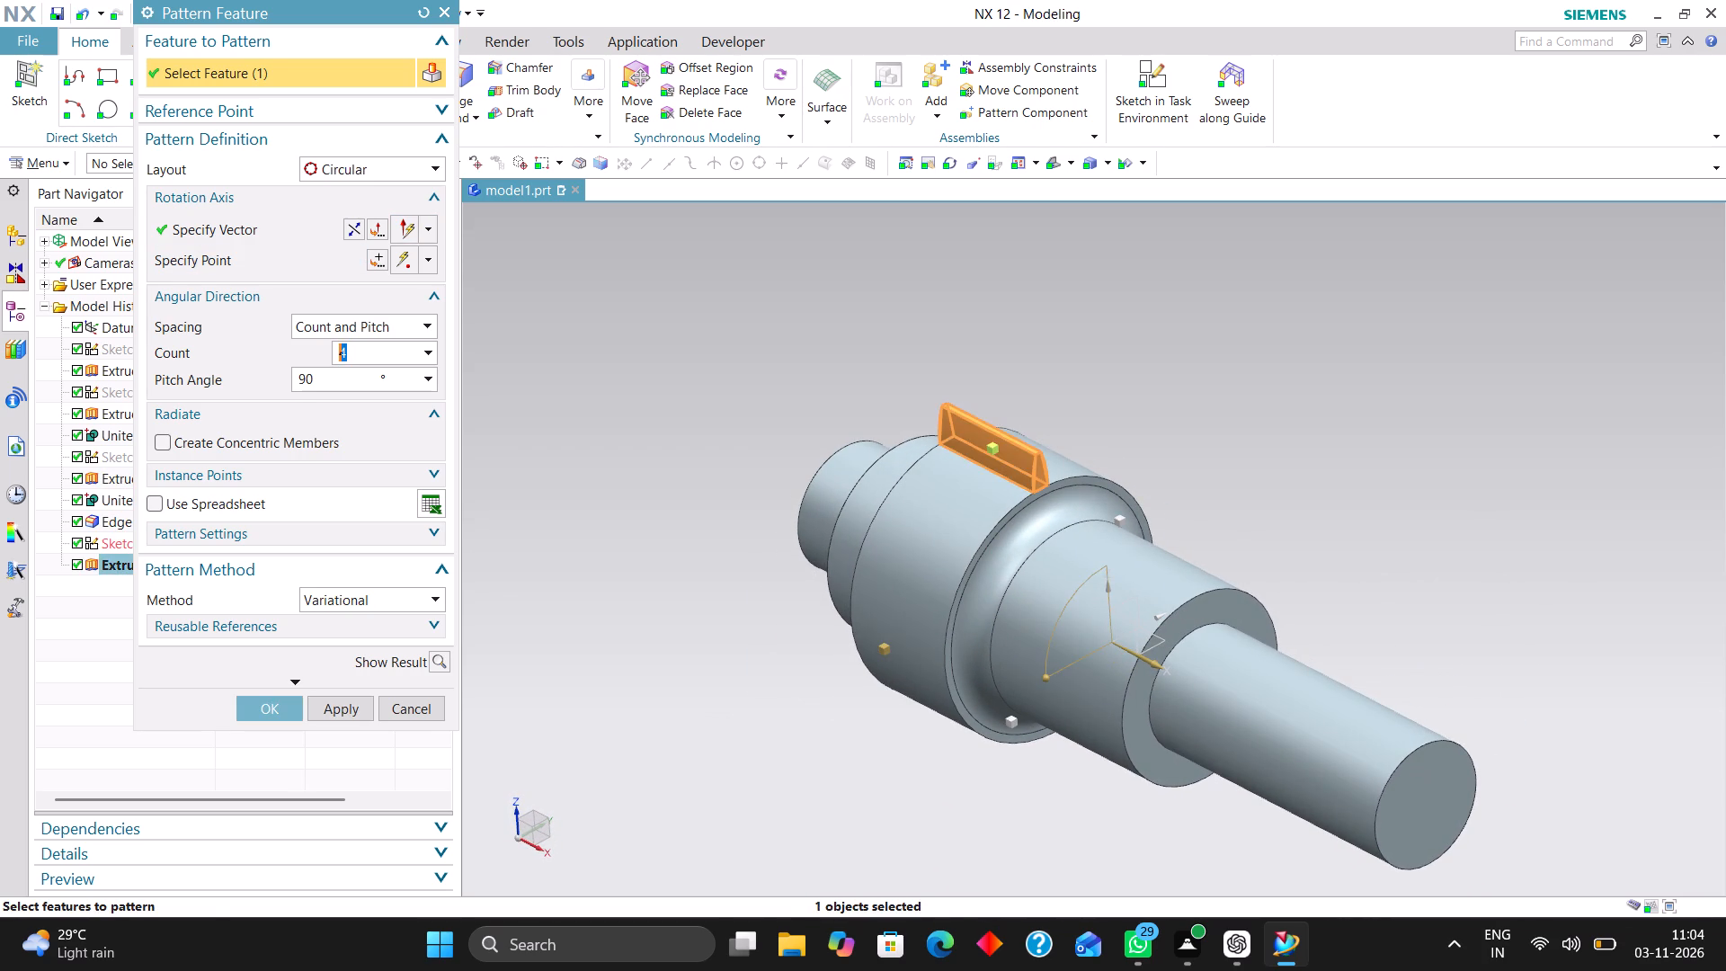
Set the tooth pattern's count to 12 and its pitch angle to 360/12 degrees, and create the pattern.
middle_drag(1240, 489, 1260, 459)
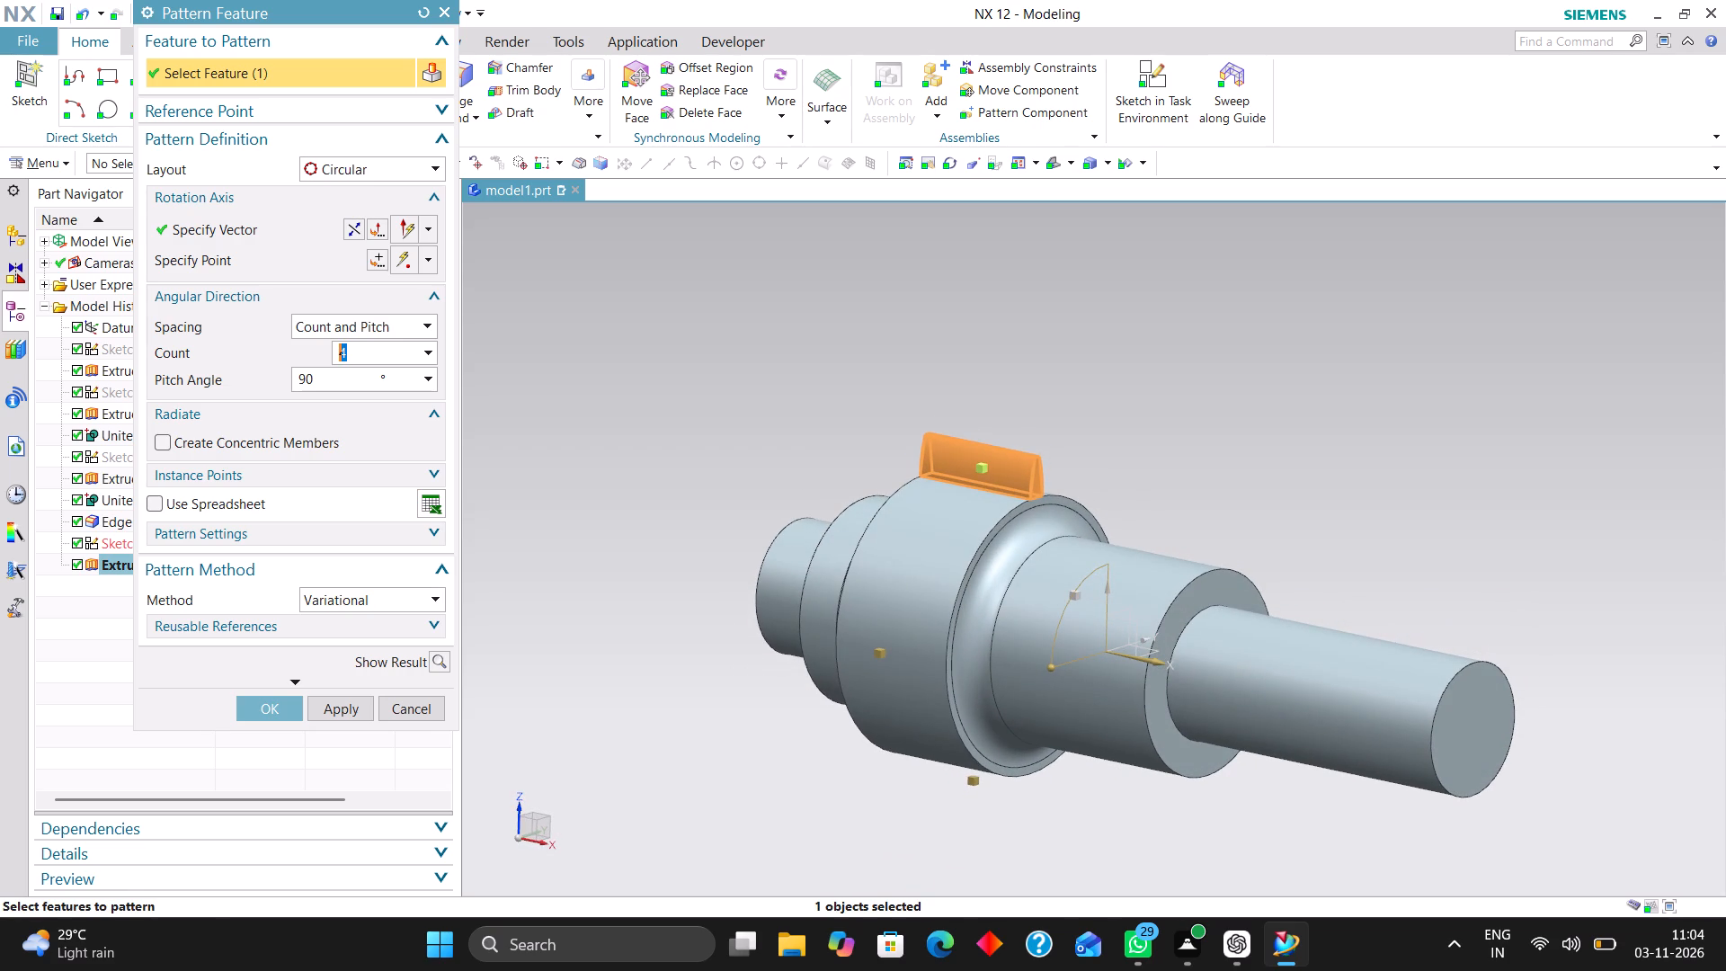
drag(365, 354, 253, 352)
text(12)
drag(318, 384, 246, 384)
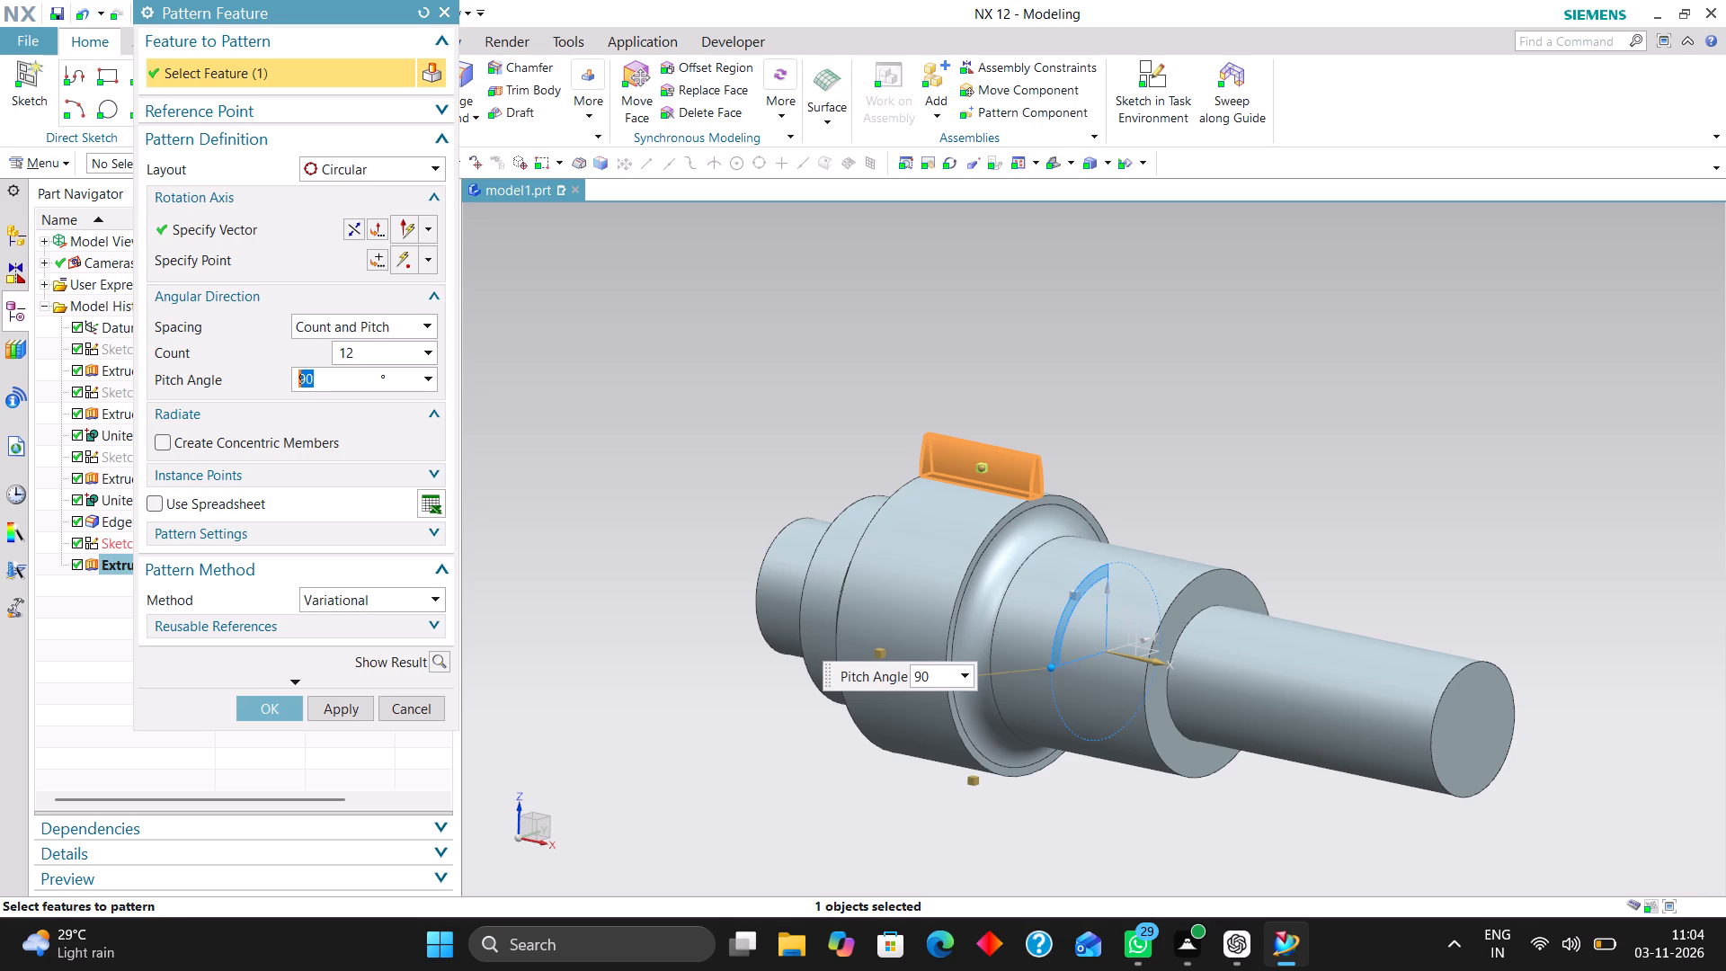
text(360)
text(/12)
key(Return)
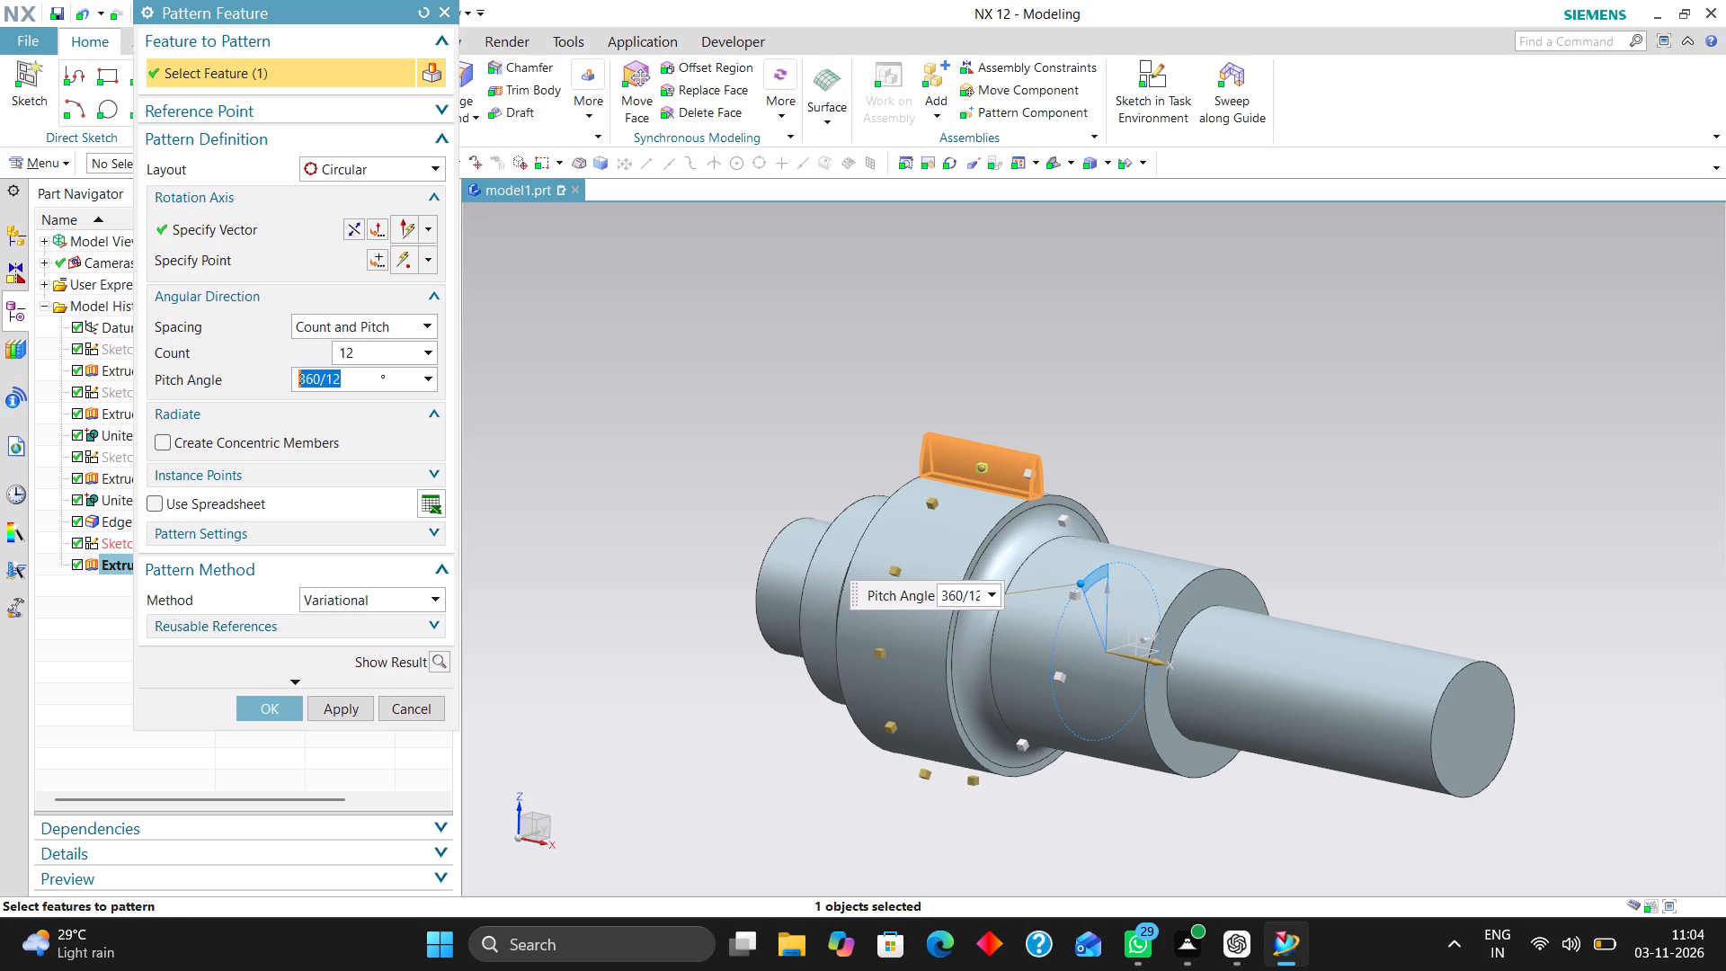
click(258, 717)
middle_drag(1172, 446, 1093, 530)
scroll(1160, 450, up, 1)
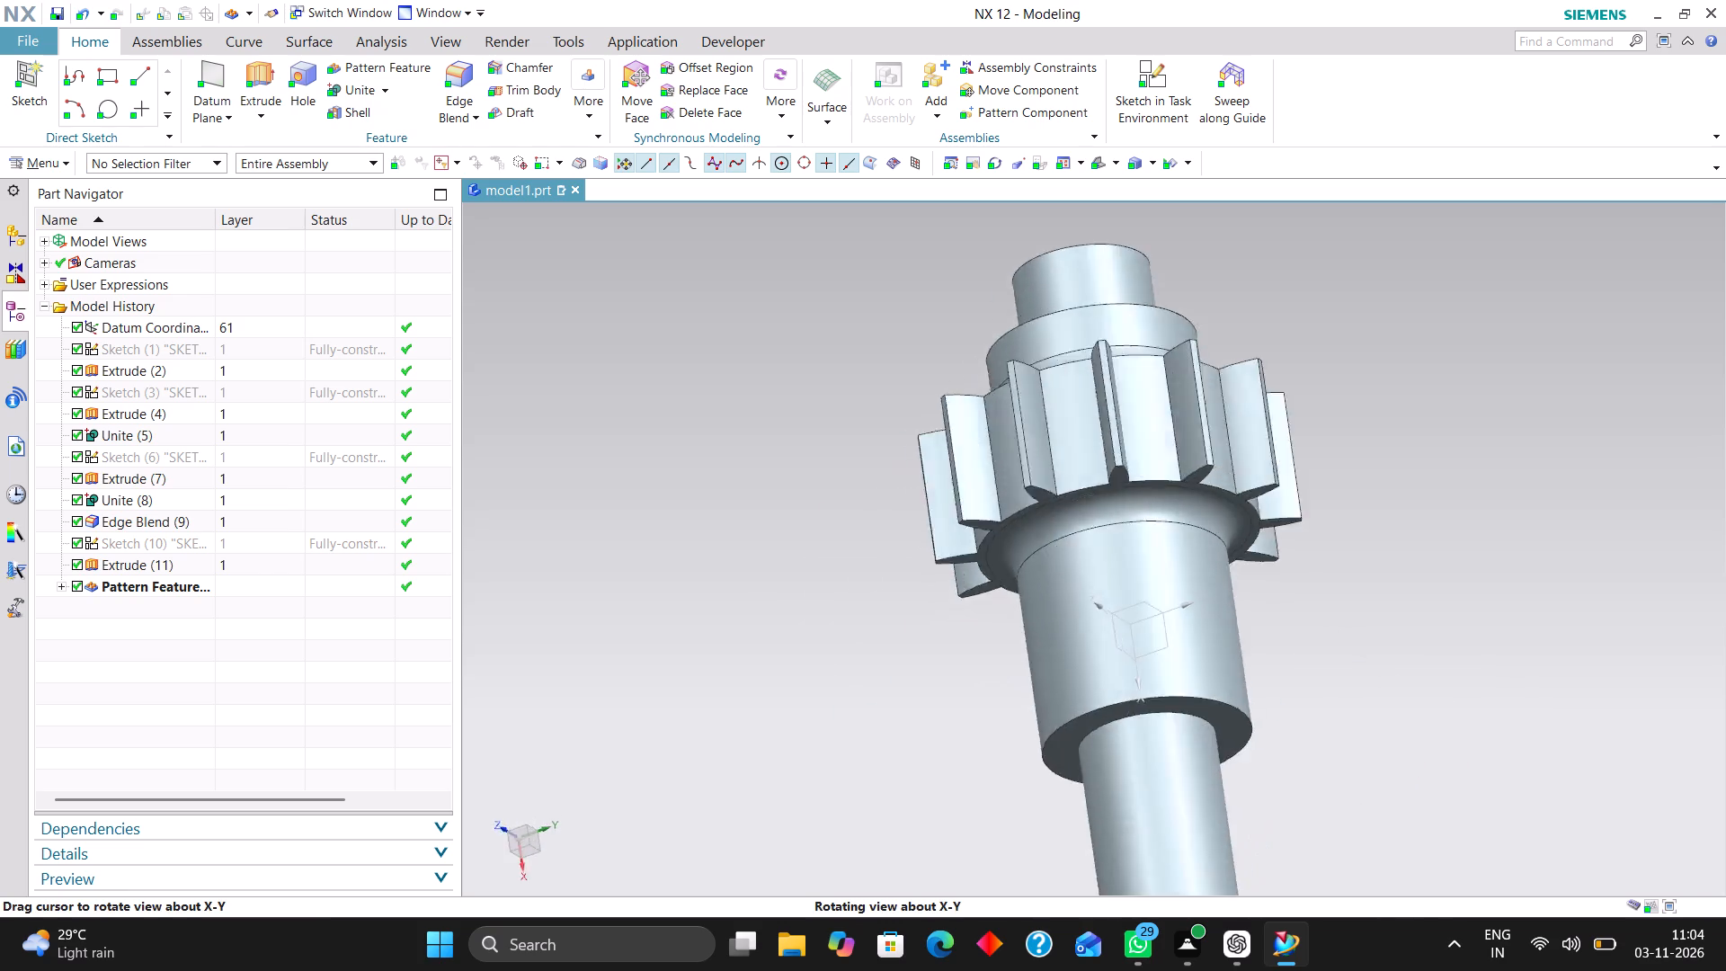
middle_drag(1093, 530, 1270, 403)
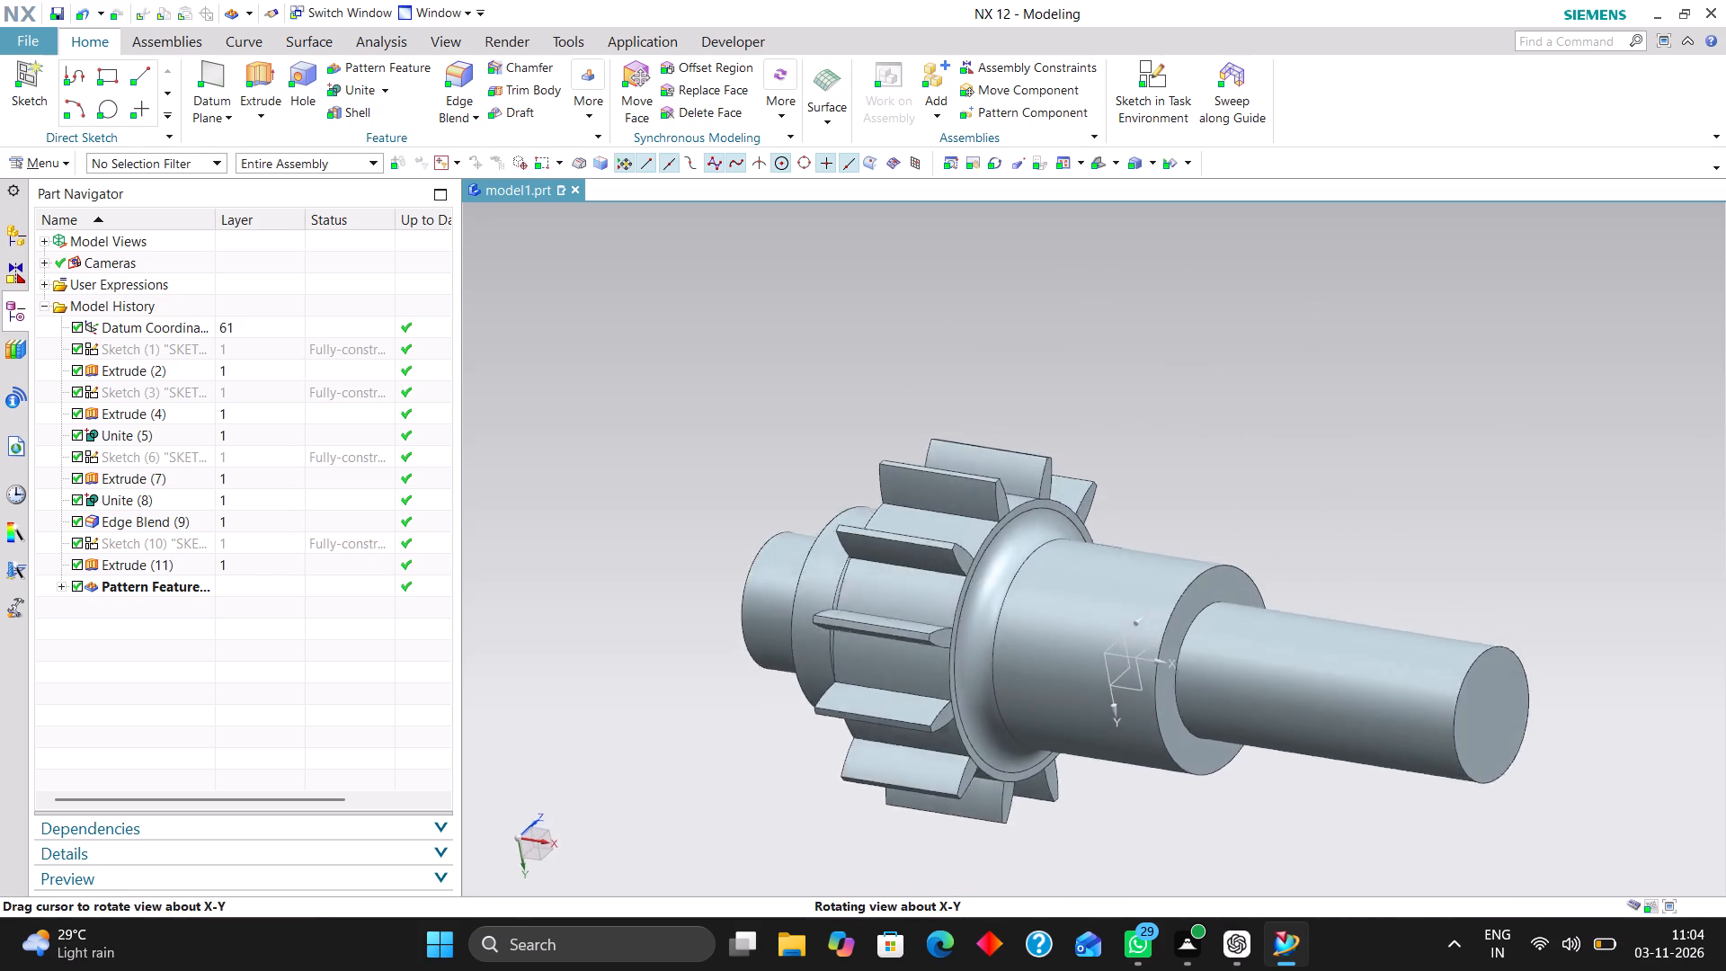
Examine the patterned teeth around the shaft from both ends and from the side.
middle_drag(1270, 403, 1246, 412)
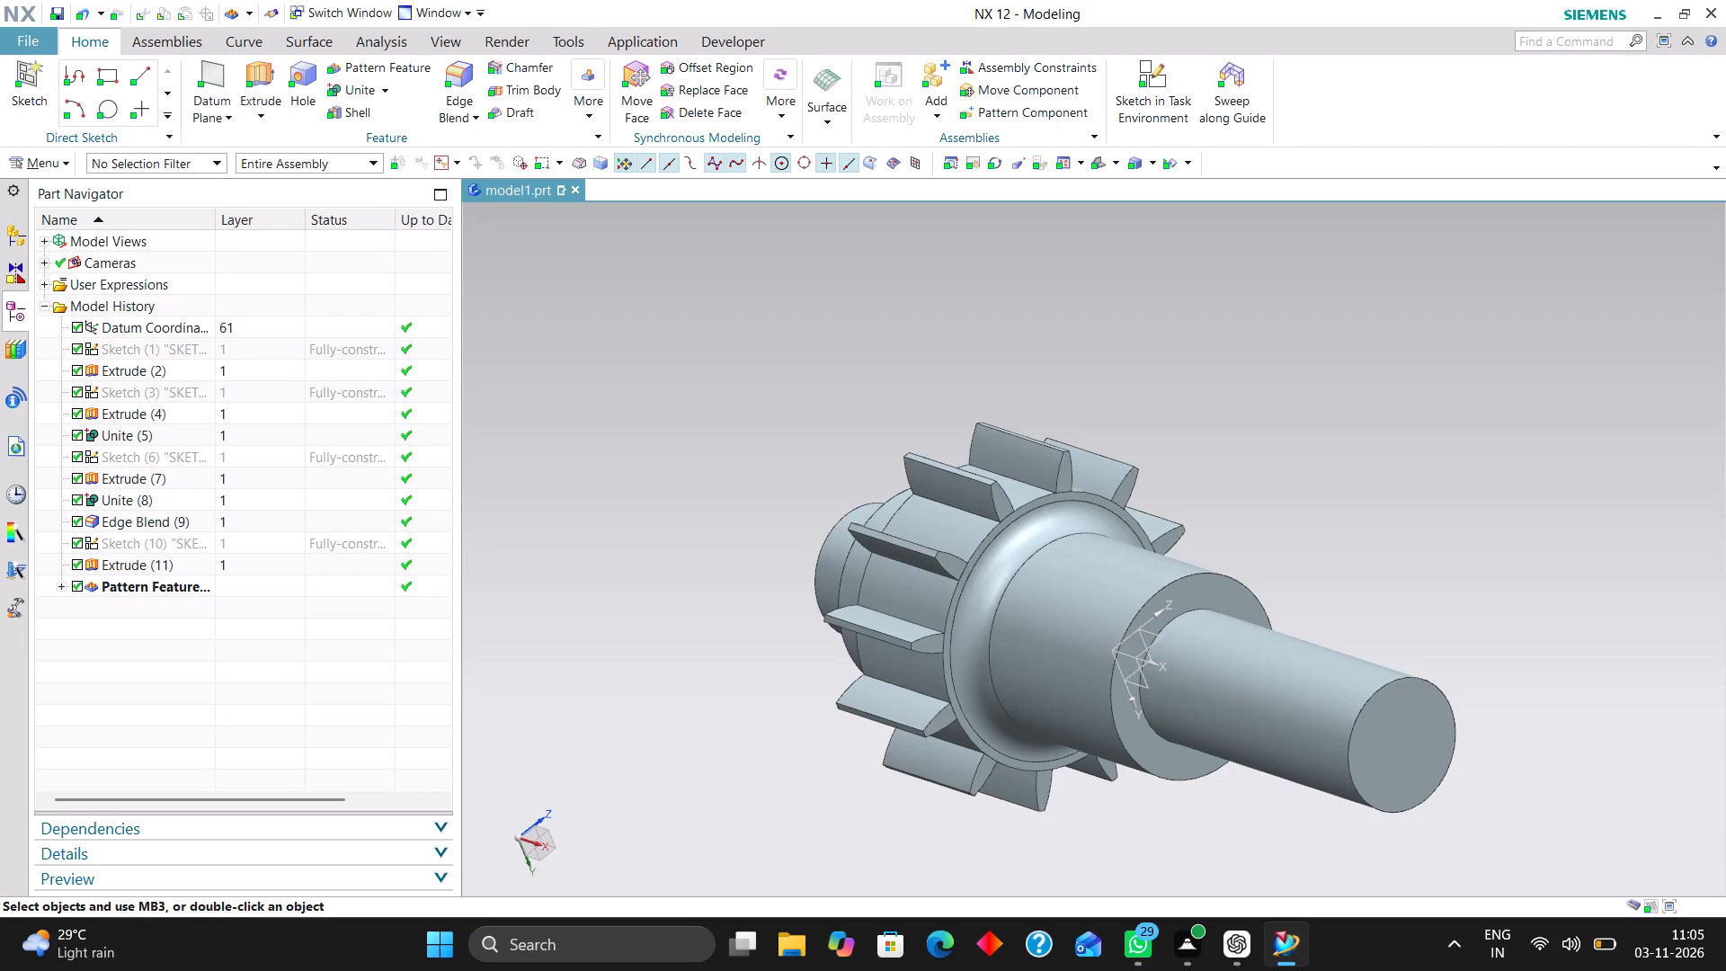
middle_drag(1322, 447, 1214, 630)
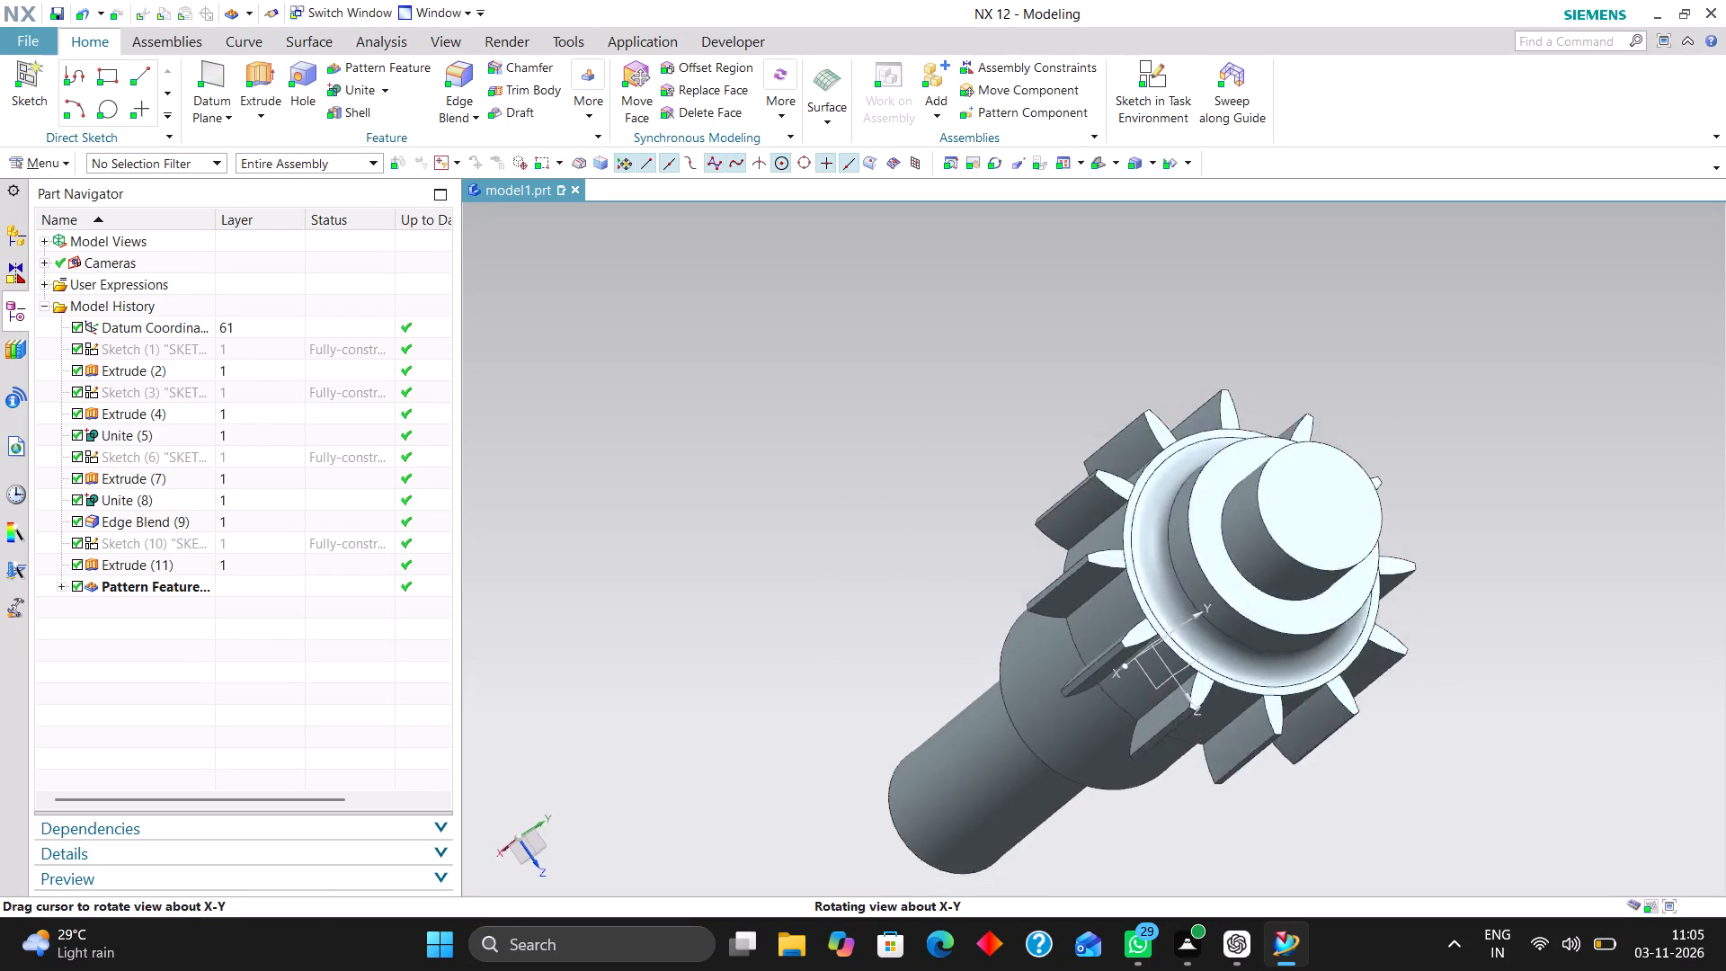
middle_drag(1214, 630, 1233, 610)
middle_drag(1179, 504, 1086, 396)
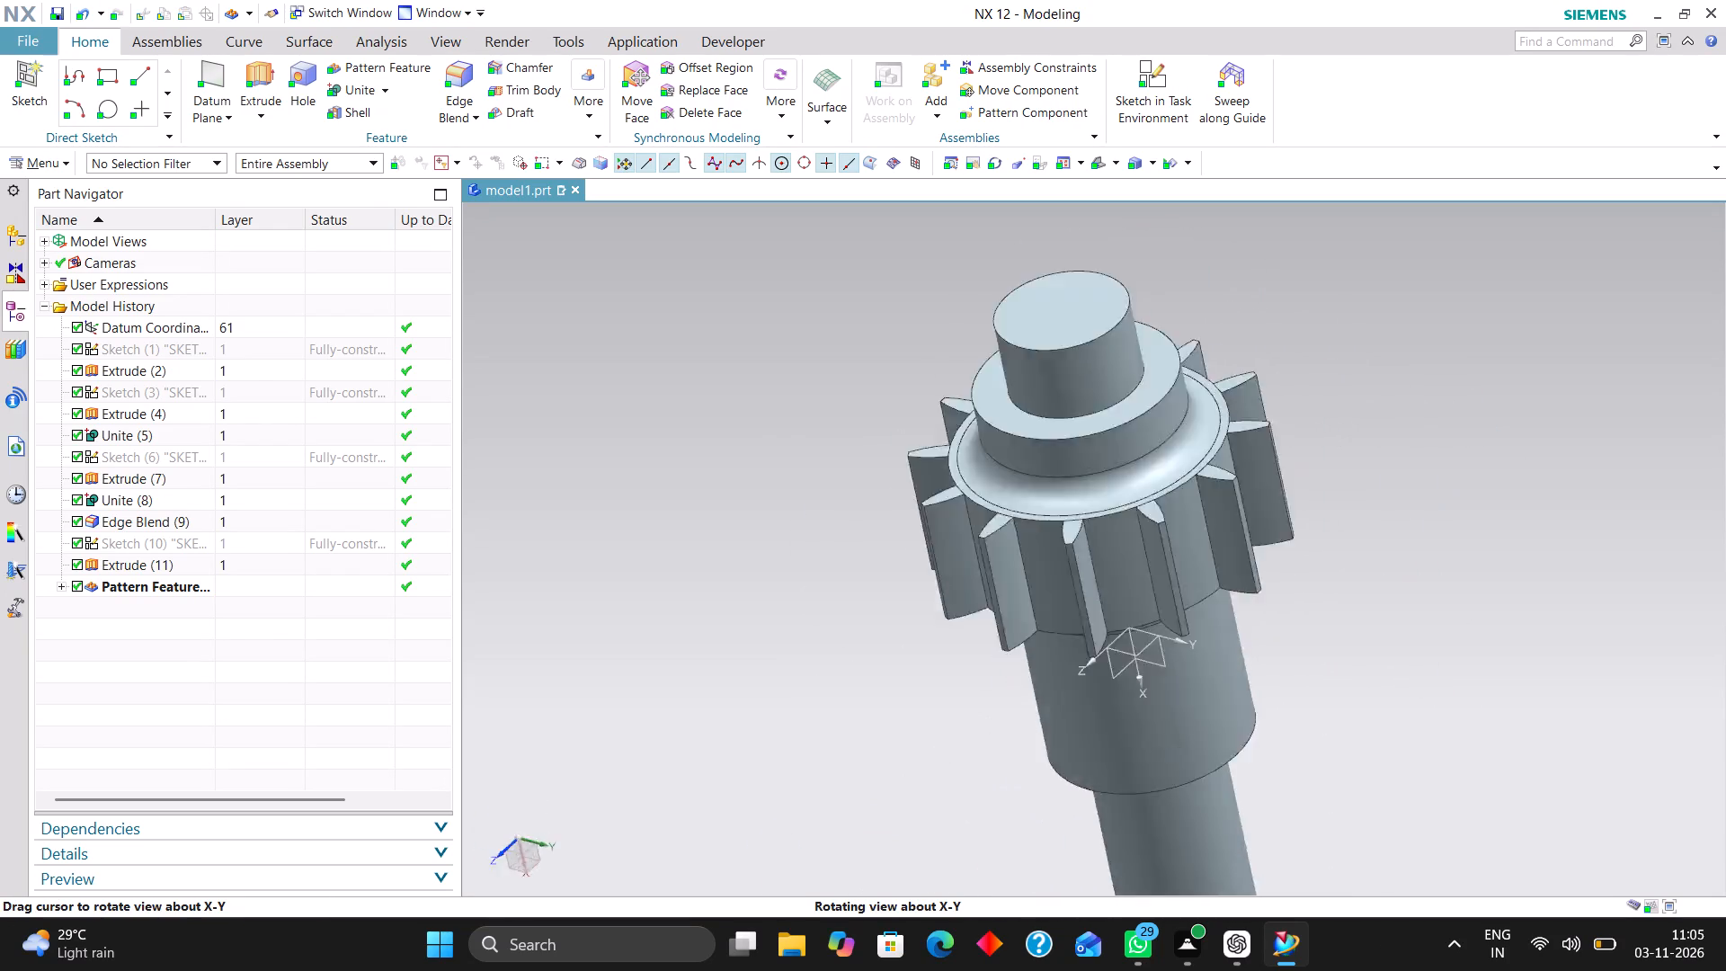
middle_drag(1086, 396, 973, 370)
scroll(1073, 440, up, 1)
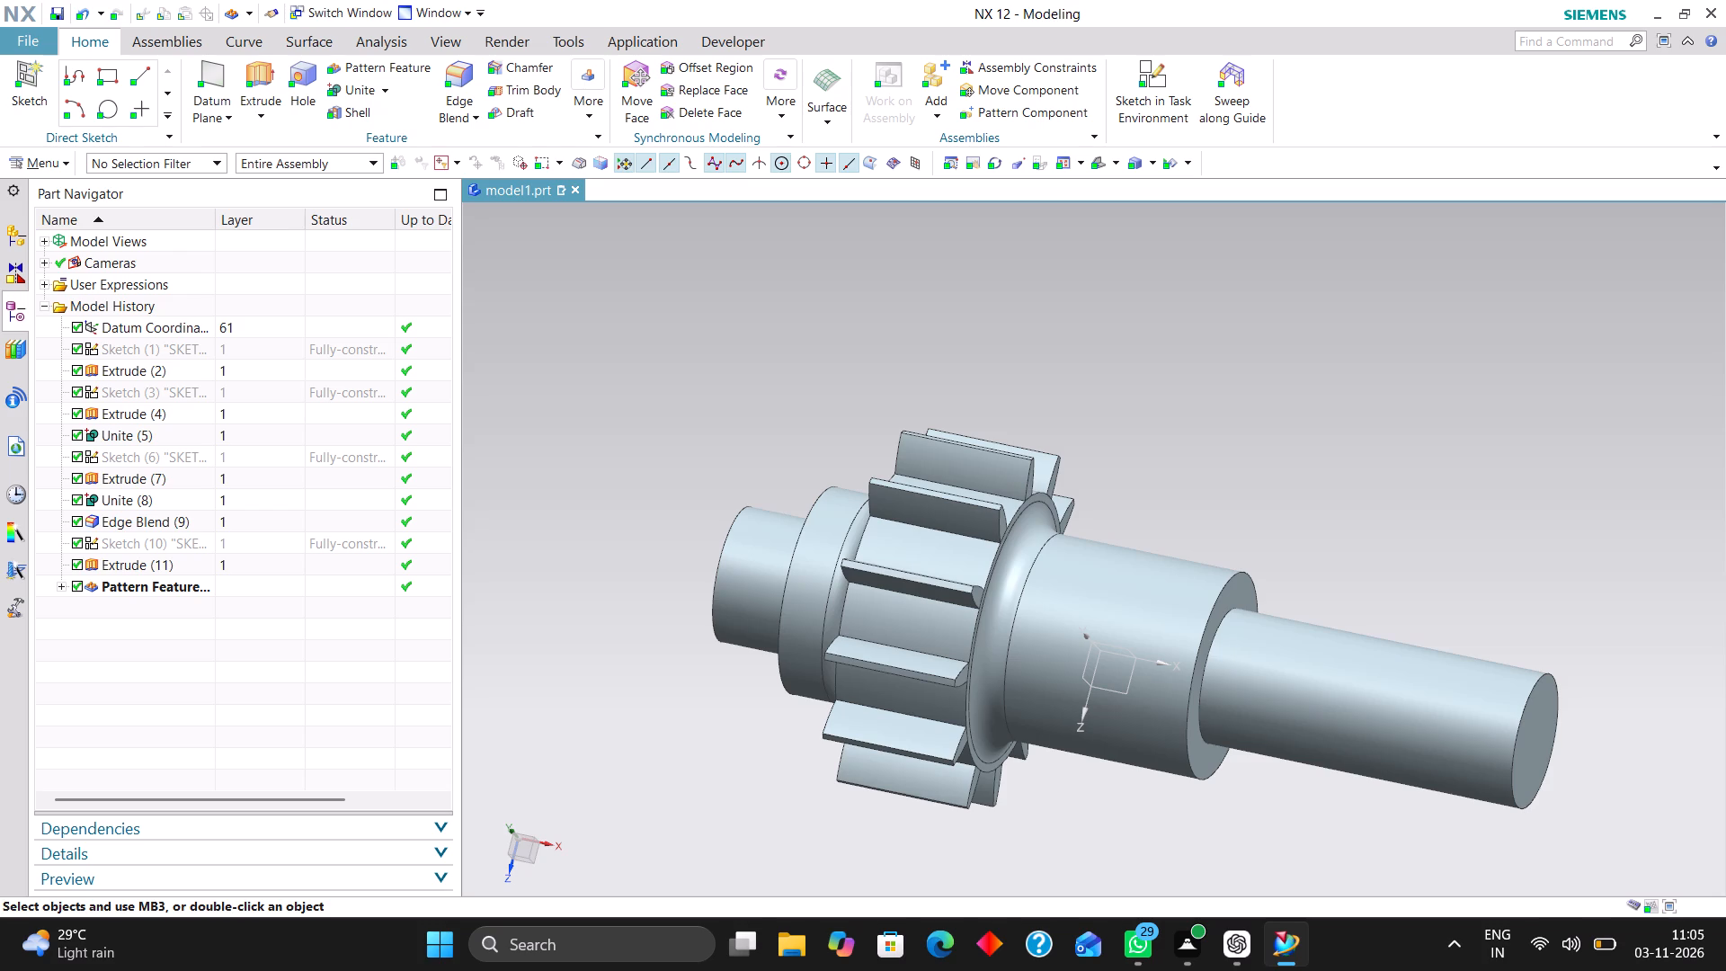
scroll(1187, 459, down, 5)
scroll(1183, 500, up, 4)
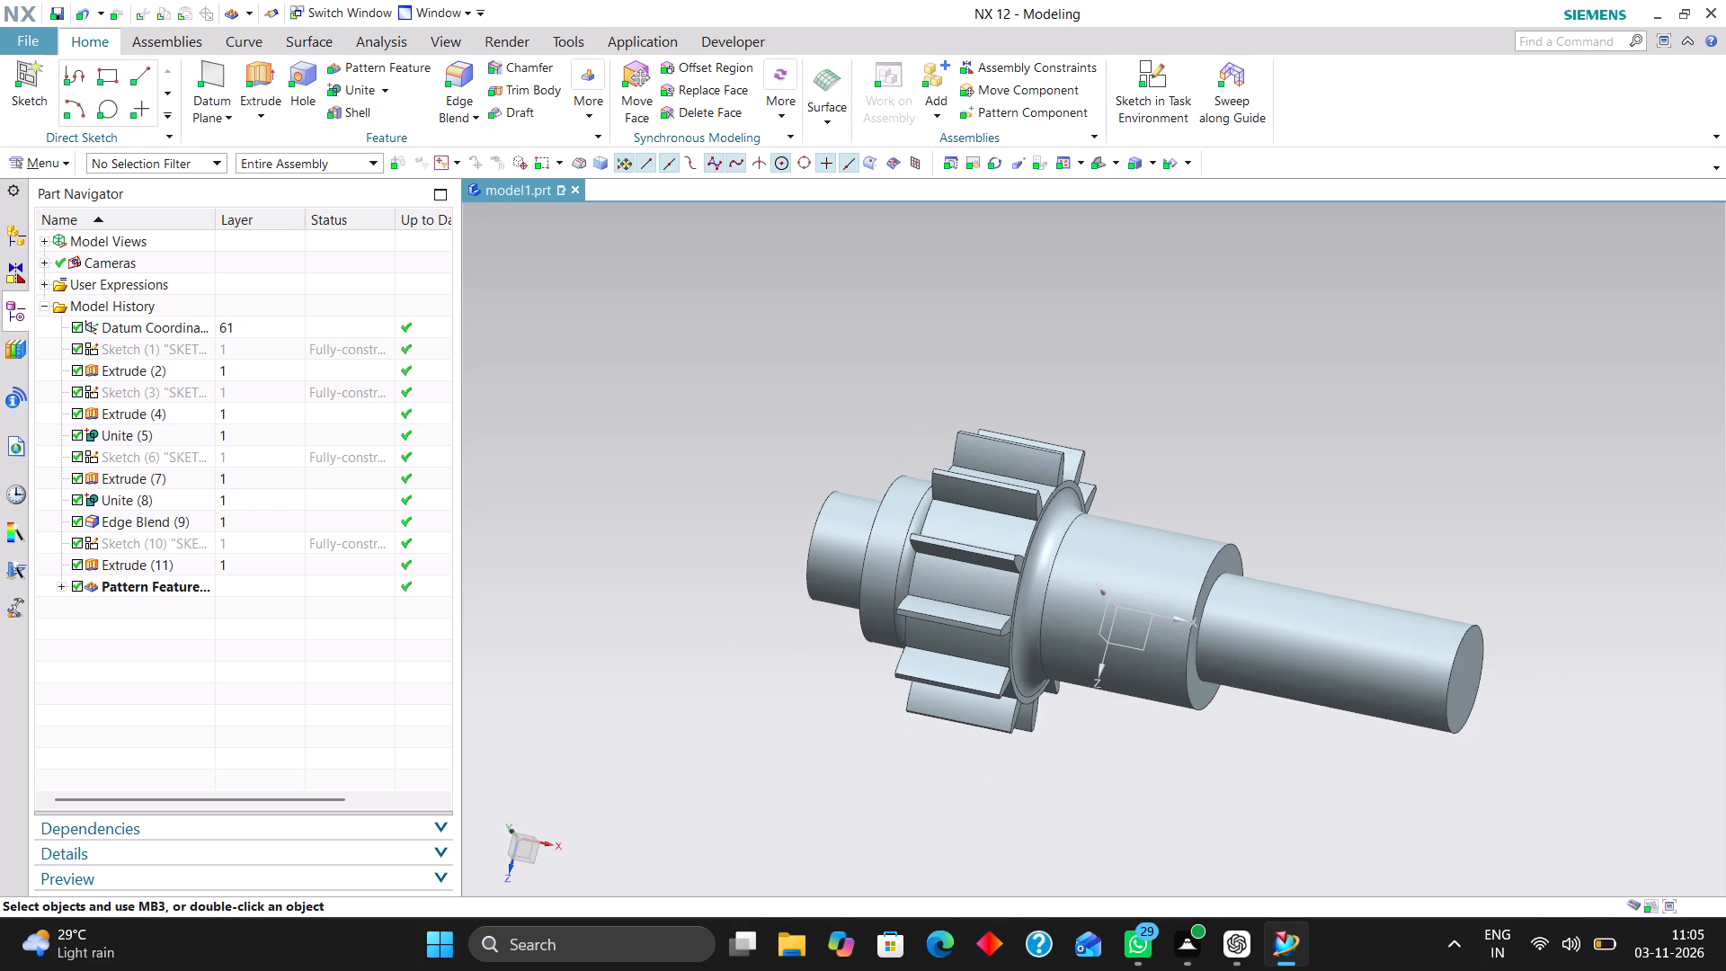
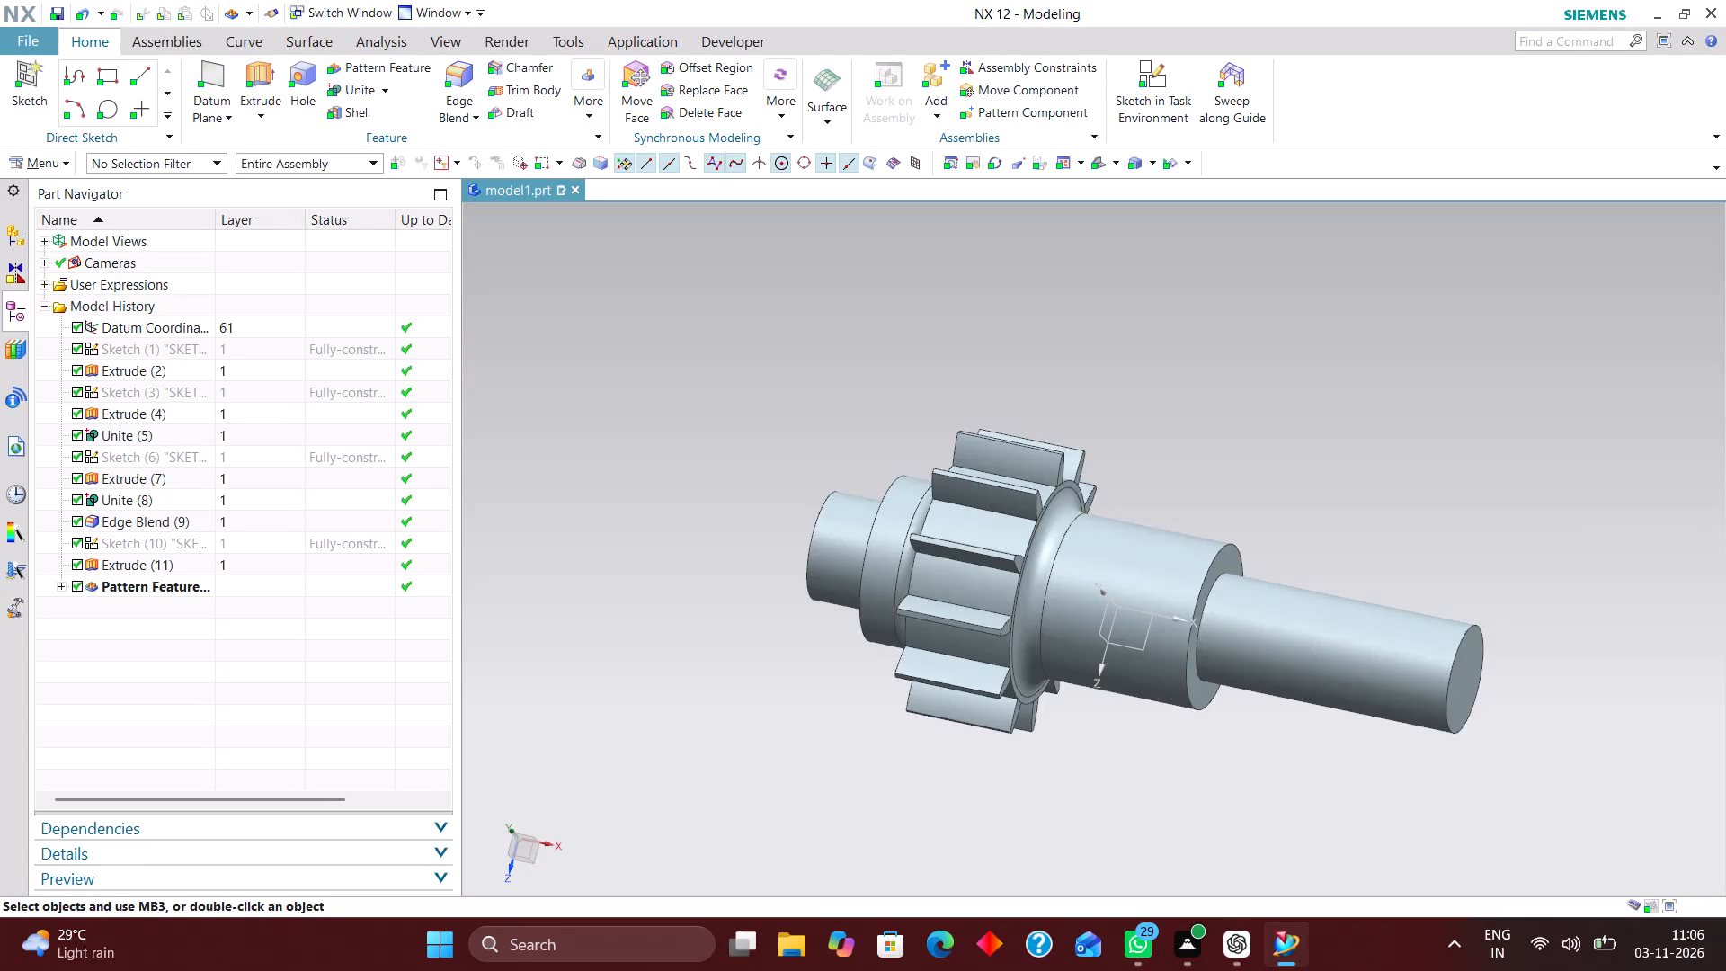
Edit the circular tooth pattern with rollback, setting its count to 20 and its pitch angle to 360/20 degrees.
scroll(1318, 555, down, 2)
middle_drag(1427, 527, 1395, 535)
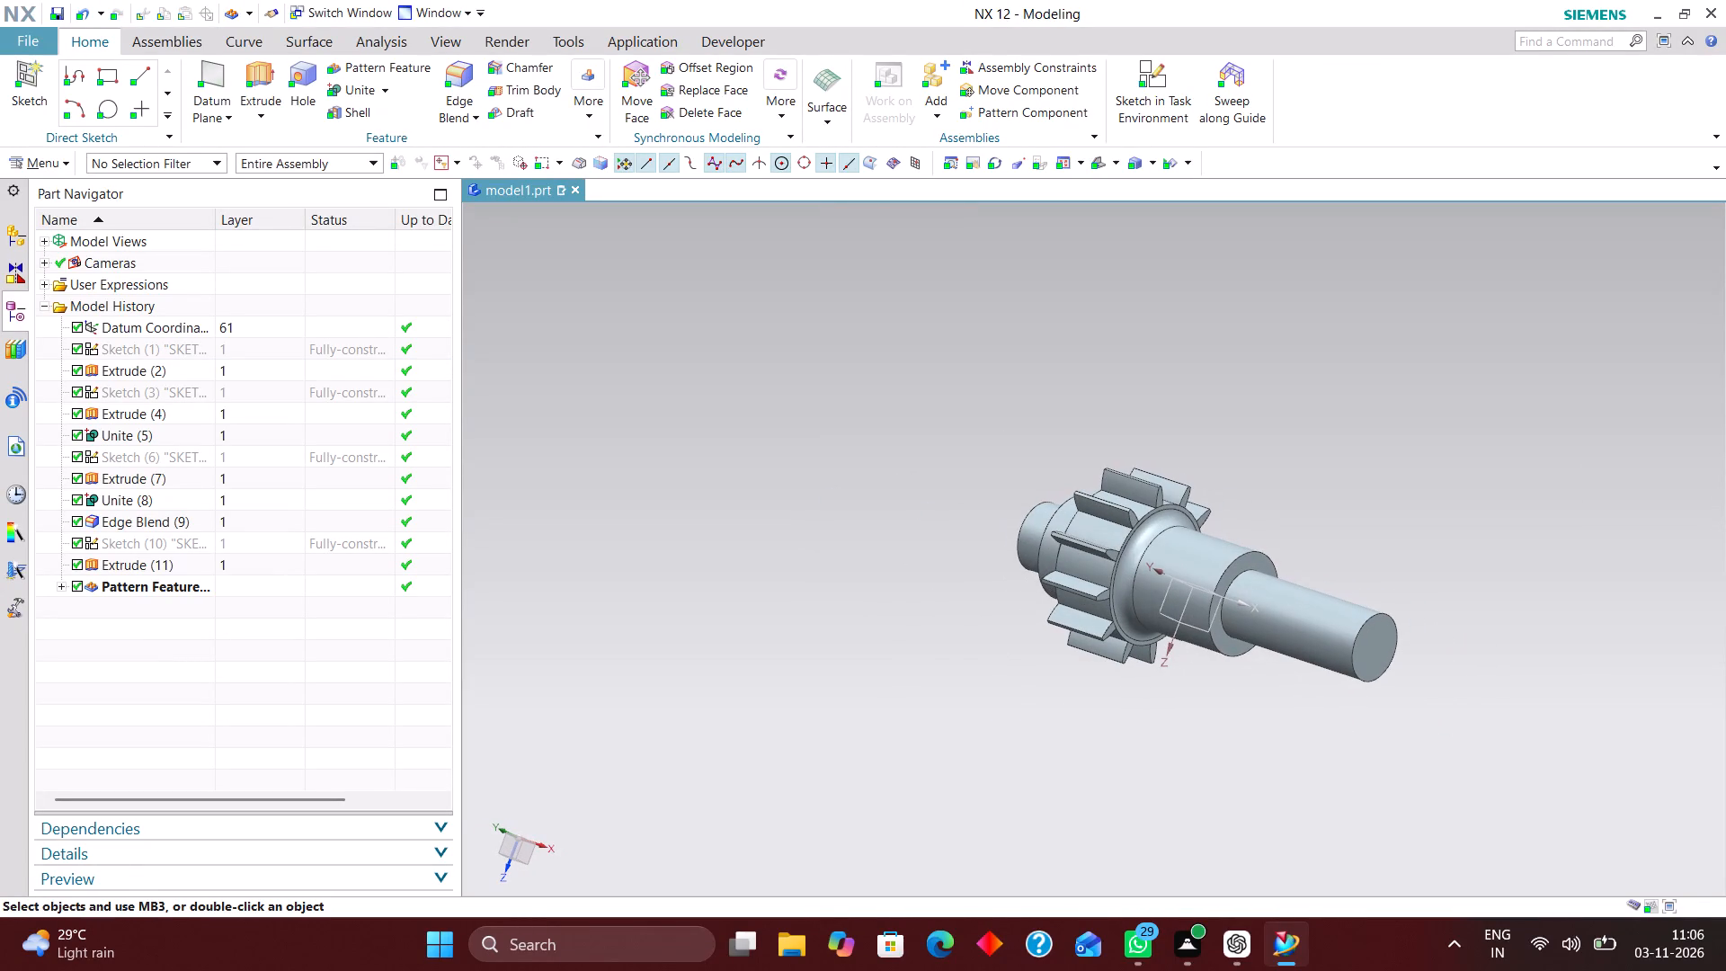
click(236, 584)
right_click(236, 581)
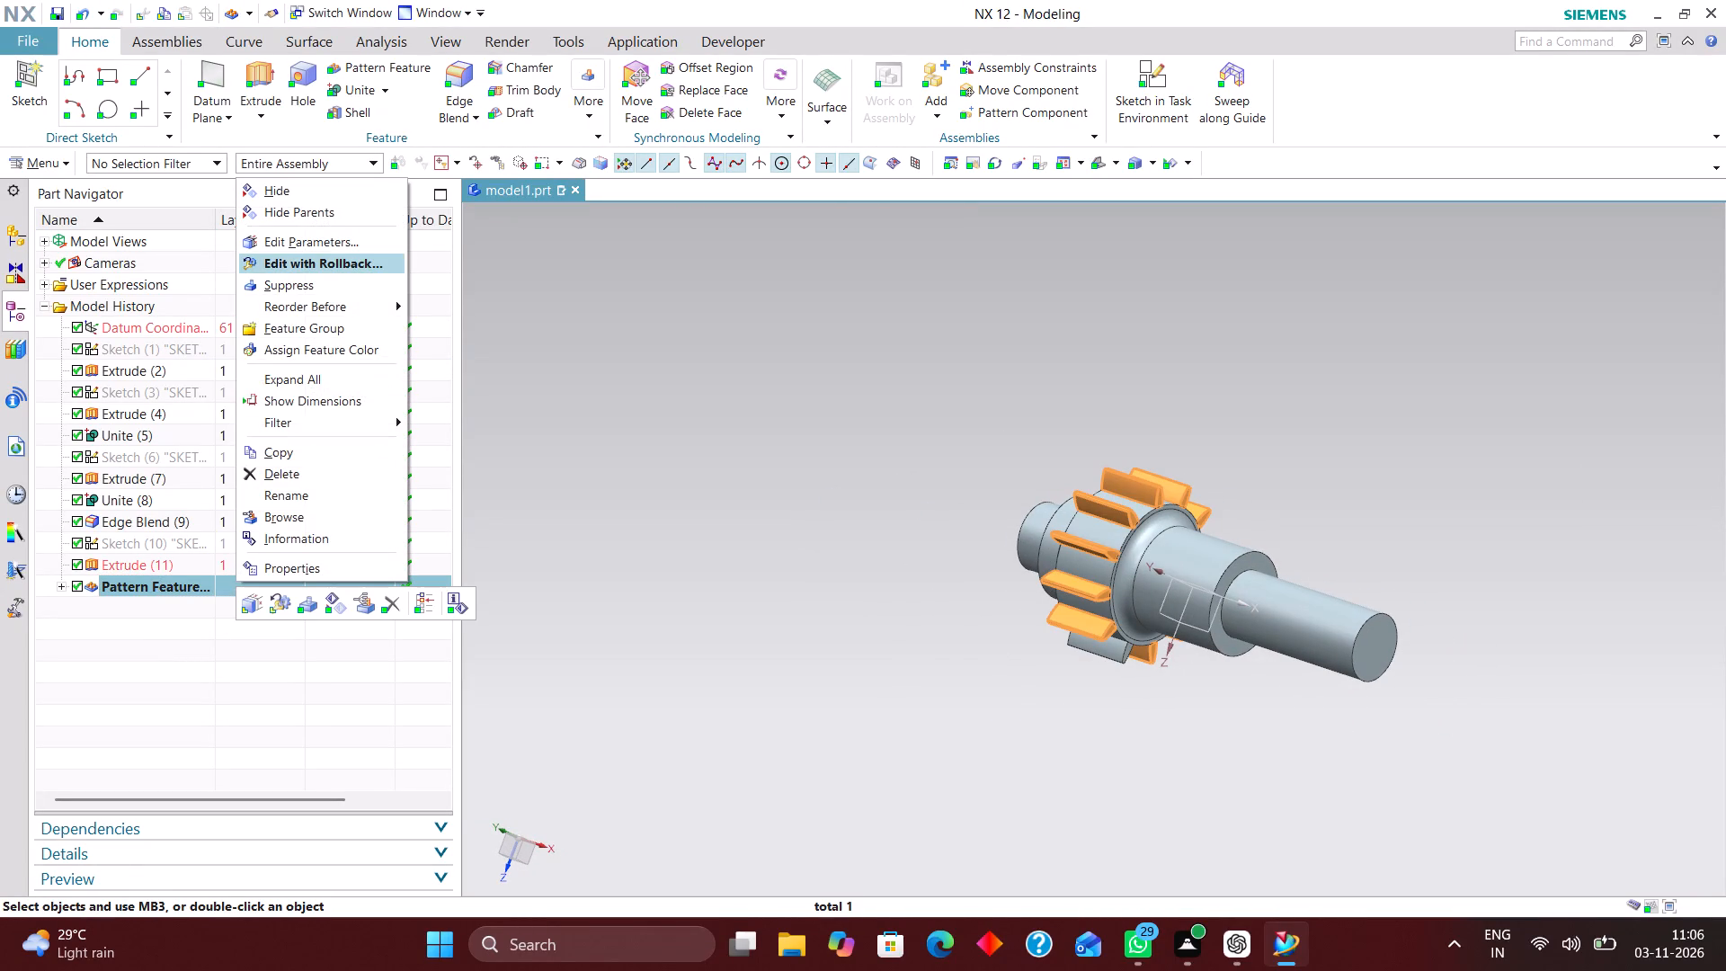
click(331, 265)
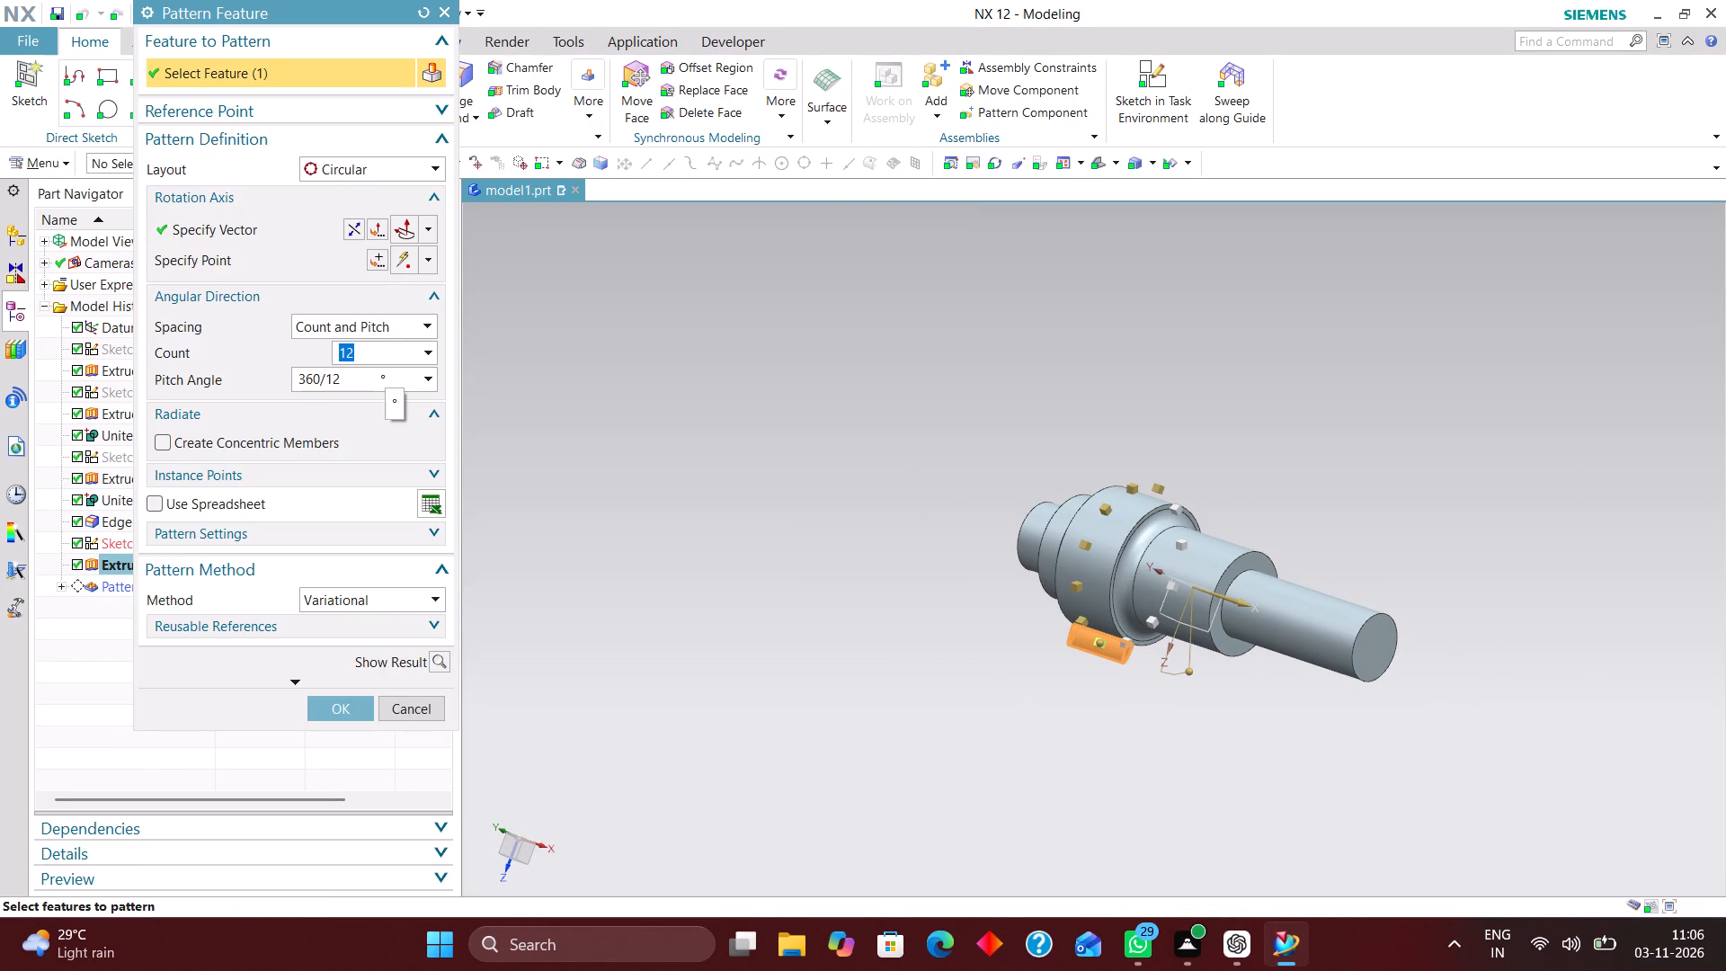
text(20)
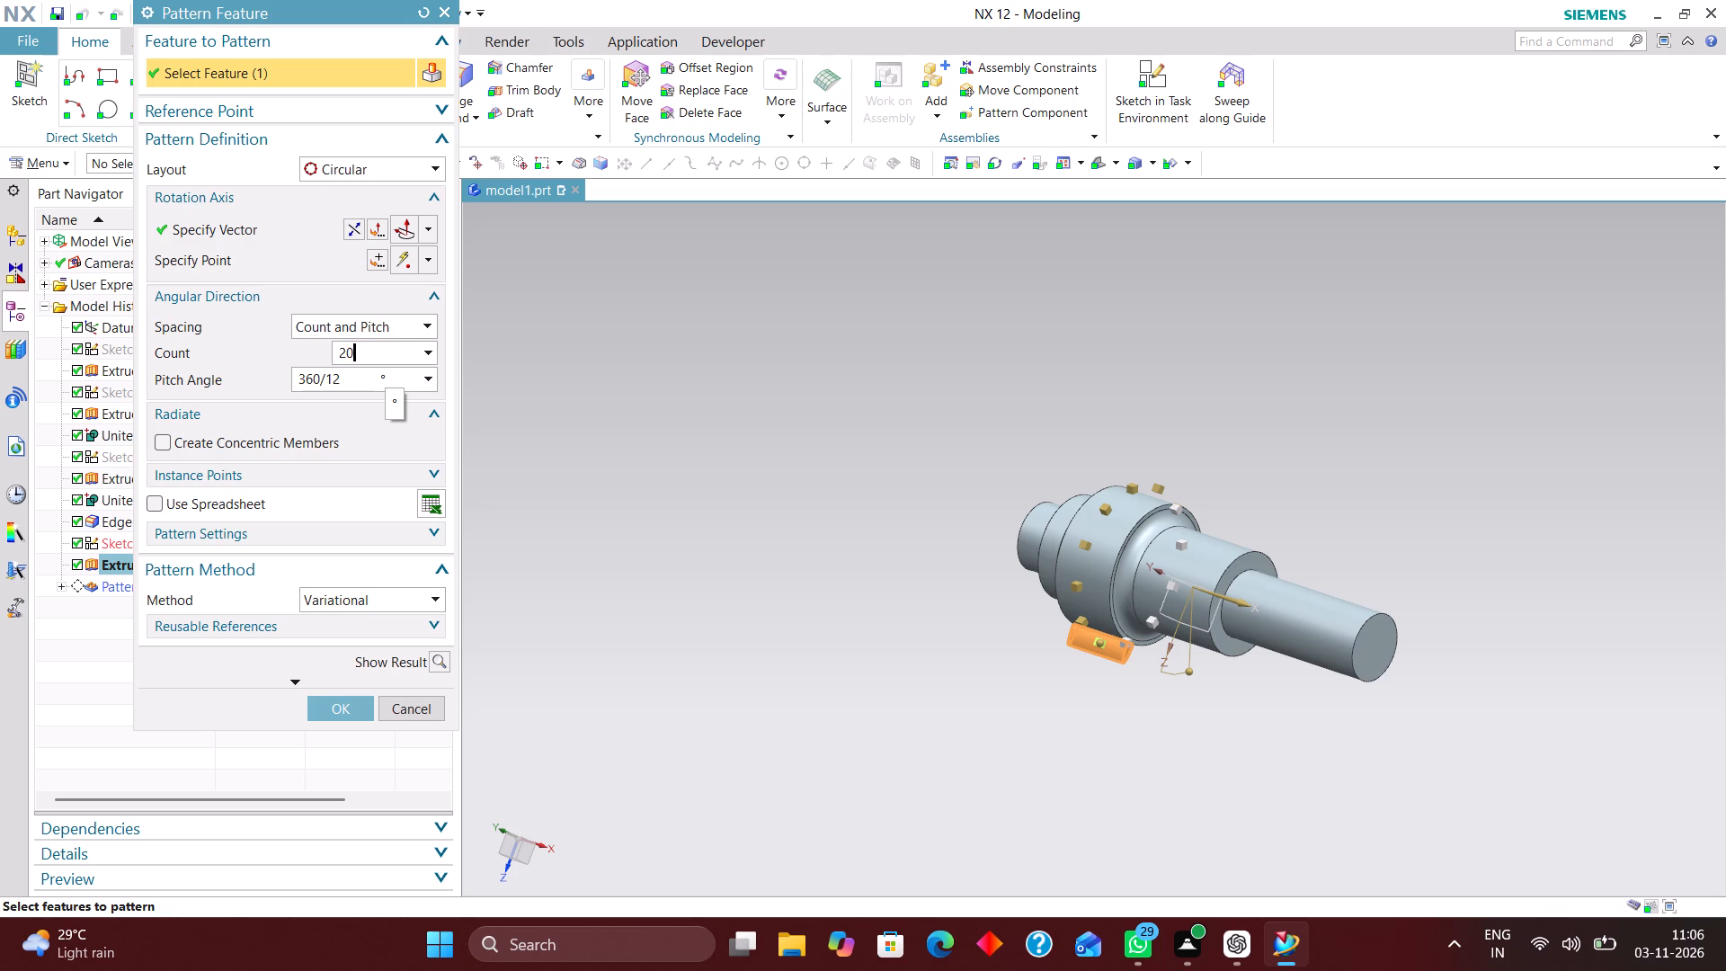
drag(343, 378, 326, 379)
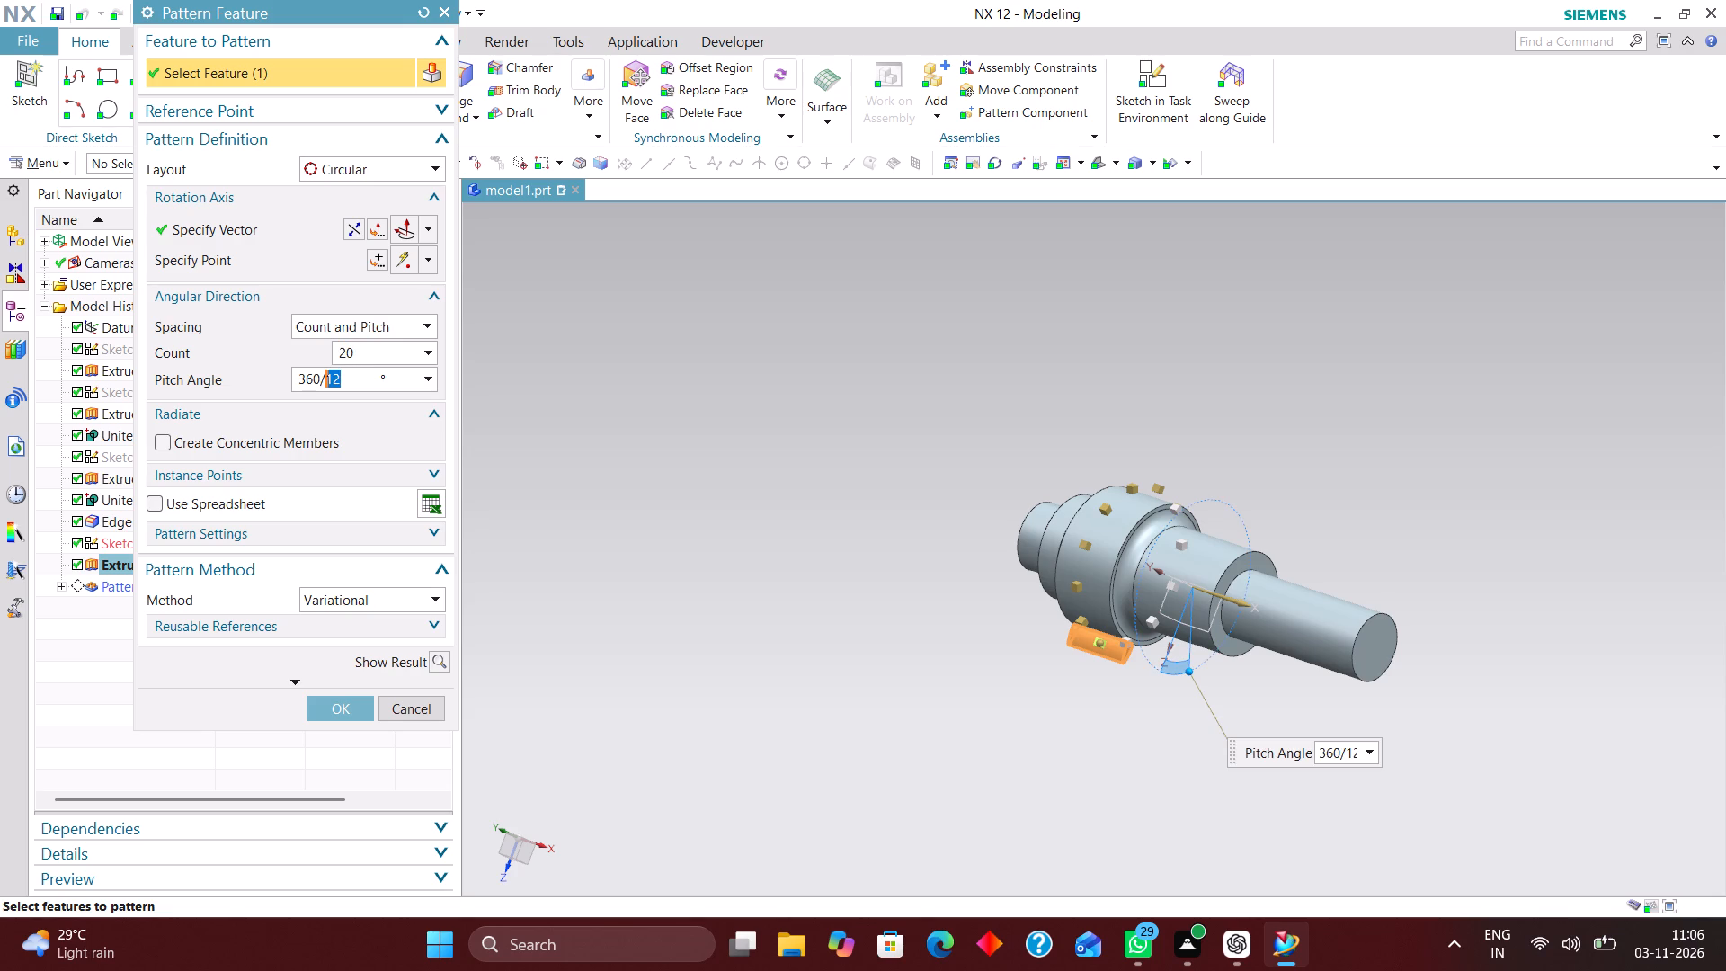
drag(326, 379, 328, 379)
text(20)
key(Return)
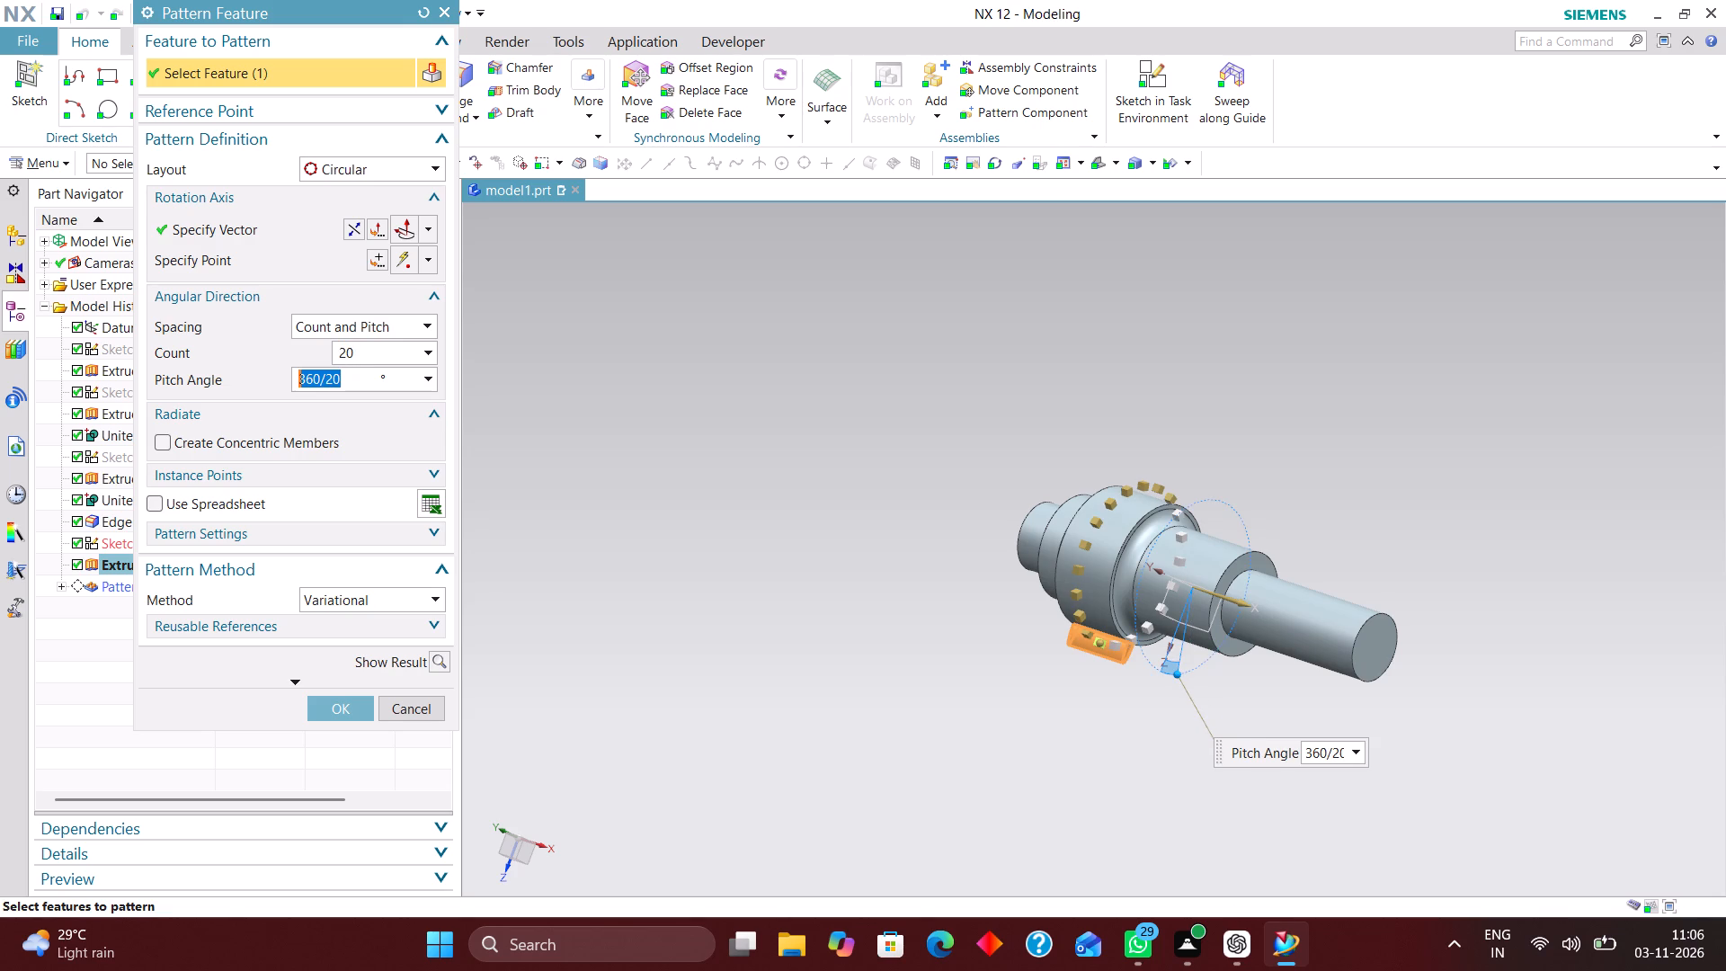
click(349, 707)
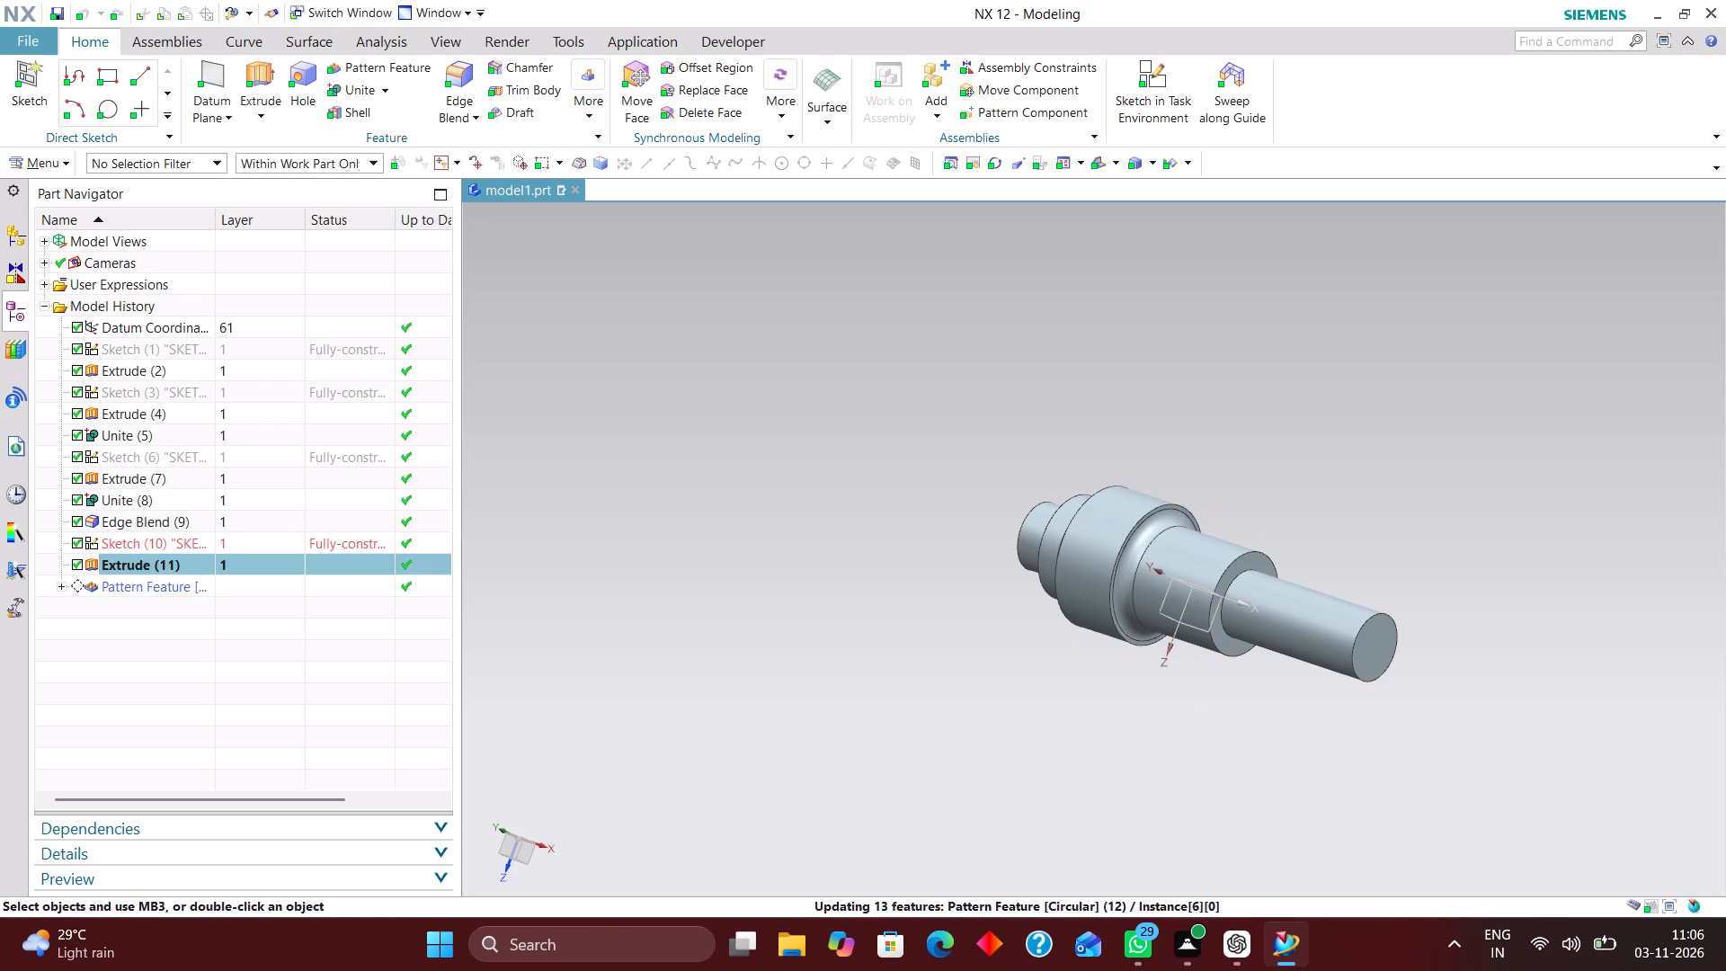
Examine the spacing of the patterned teeth around the shaft and where they meet the gear blank.
middle_drag(1312, 494, 1354, 469)
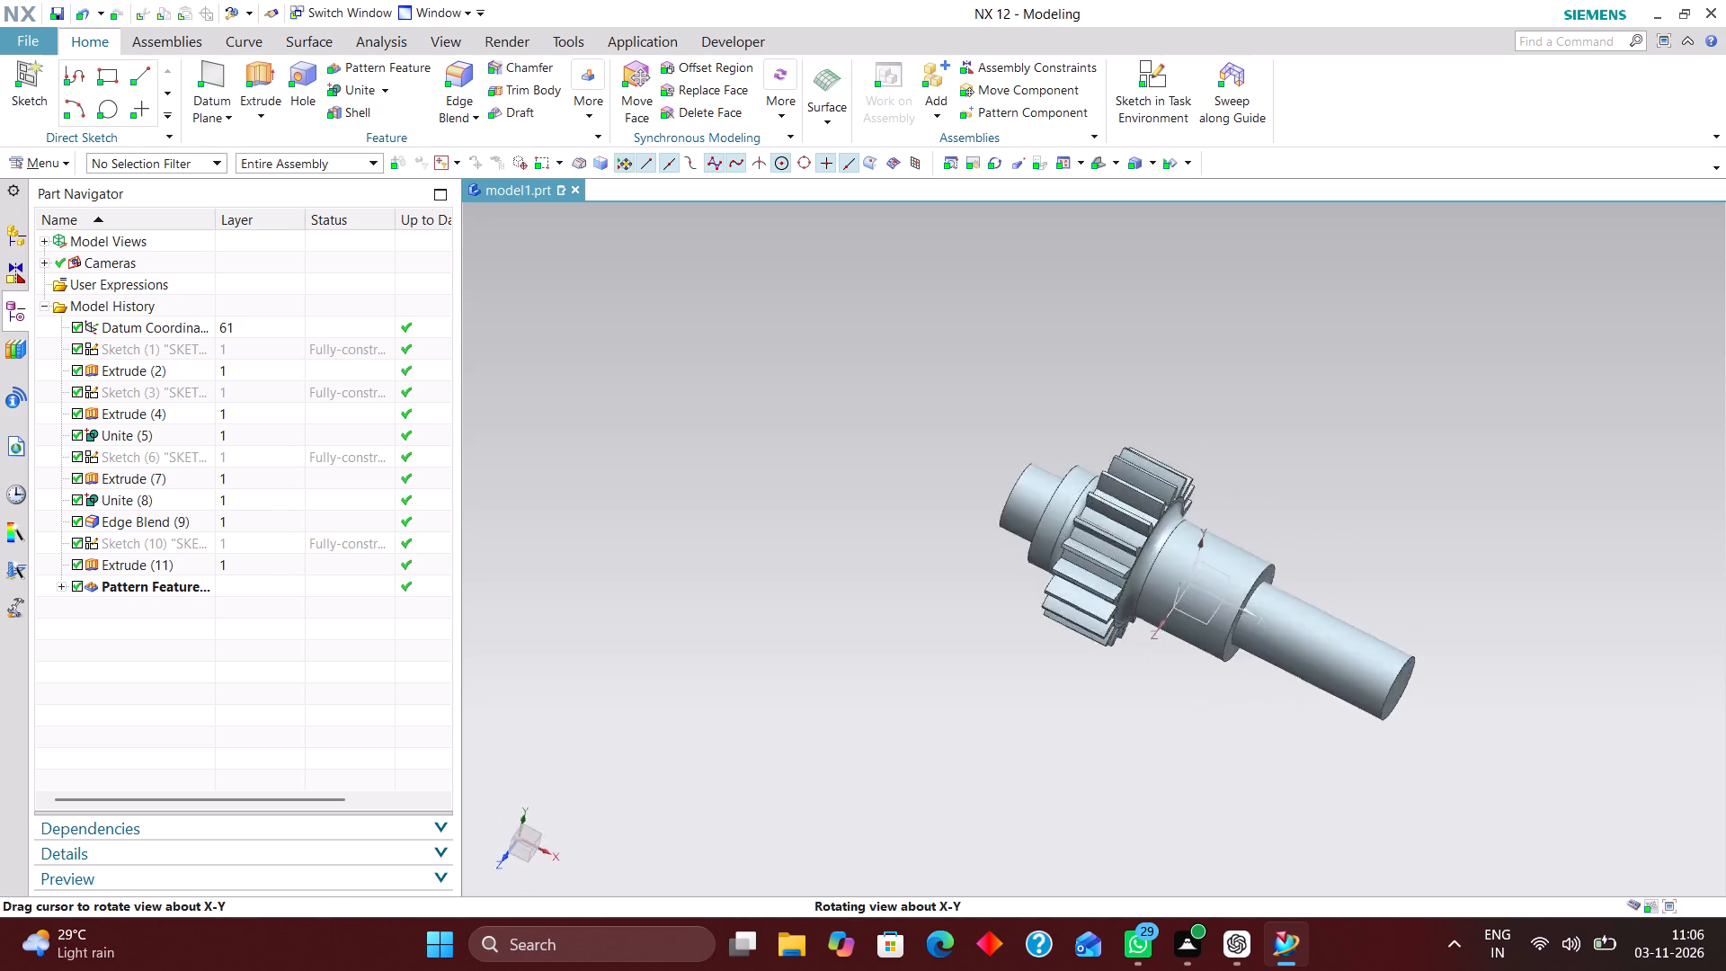
middle_drag(1354, 469, 1209, 529)
scroll(1215, 524, up, 1)
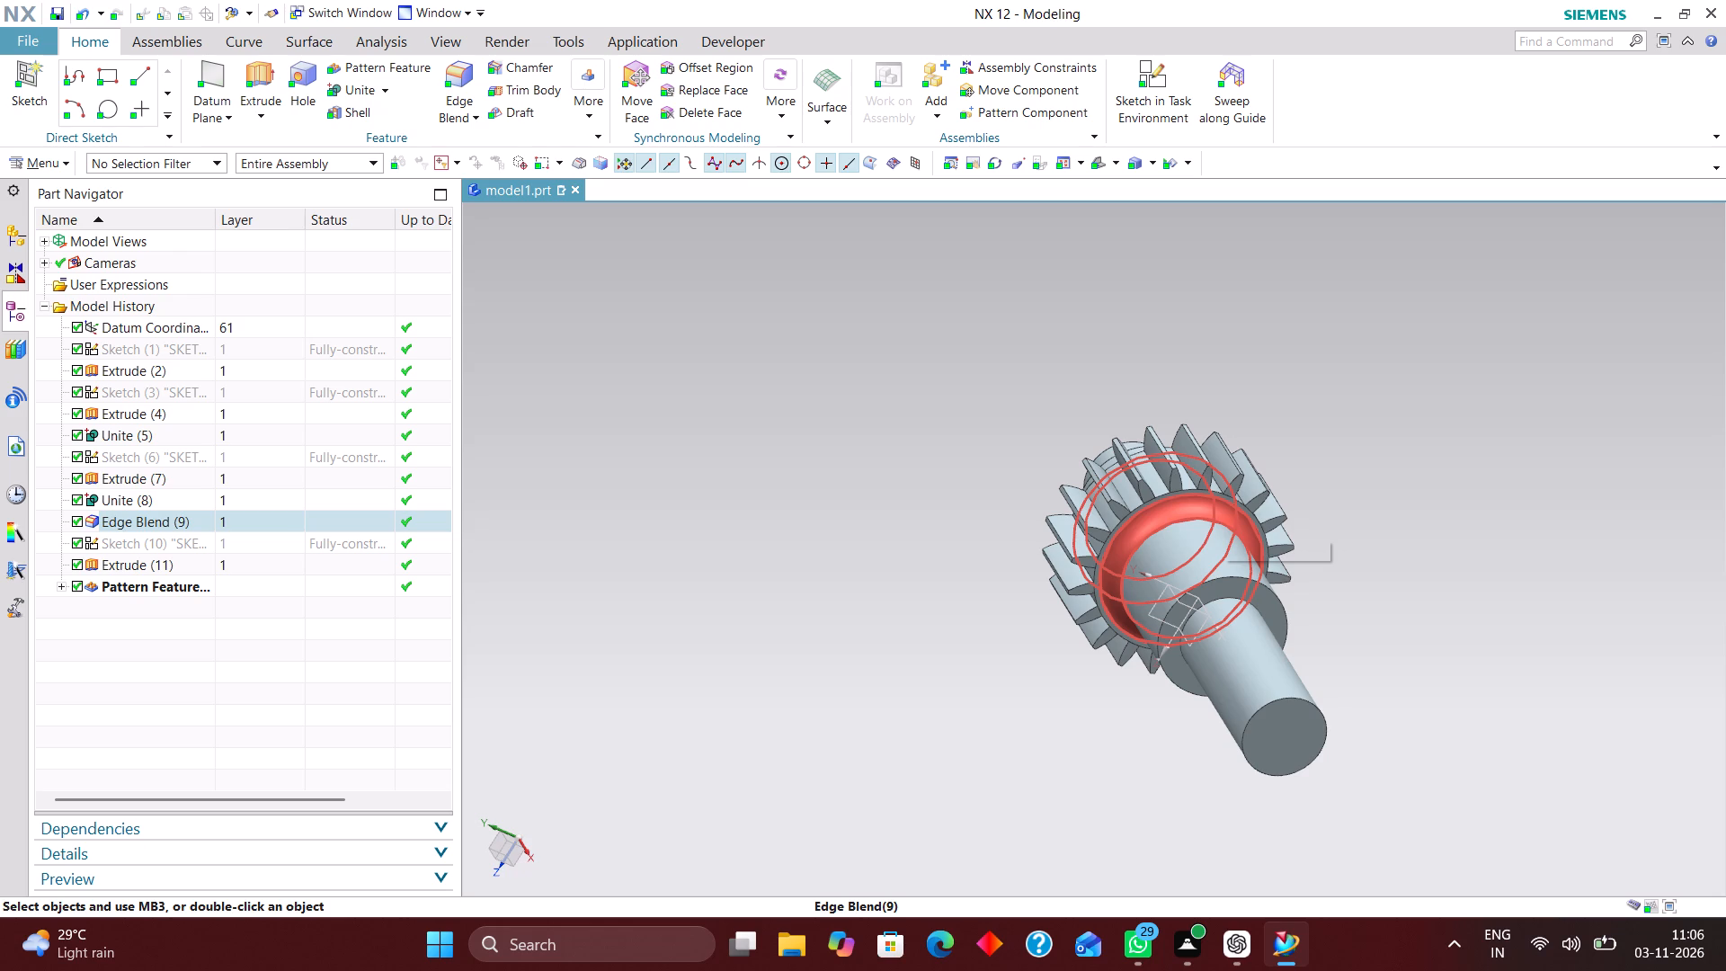
scroll(1206, 531, up, 3)
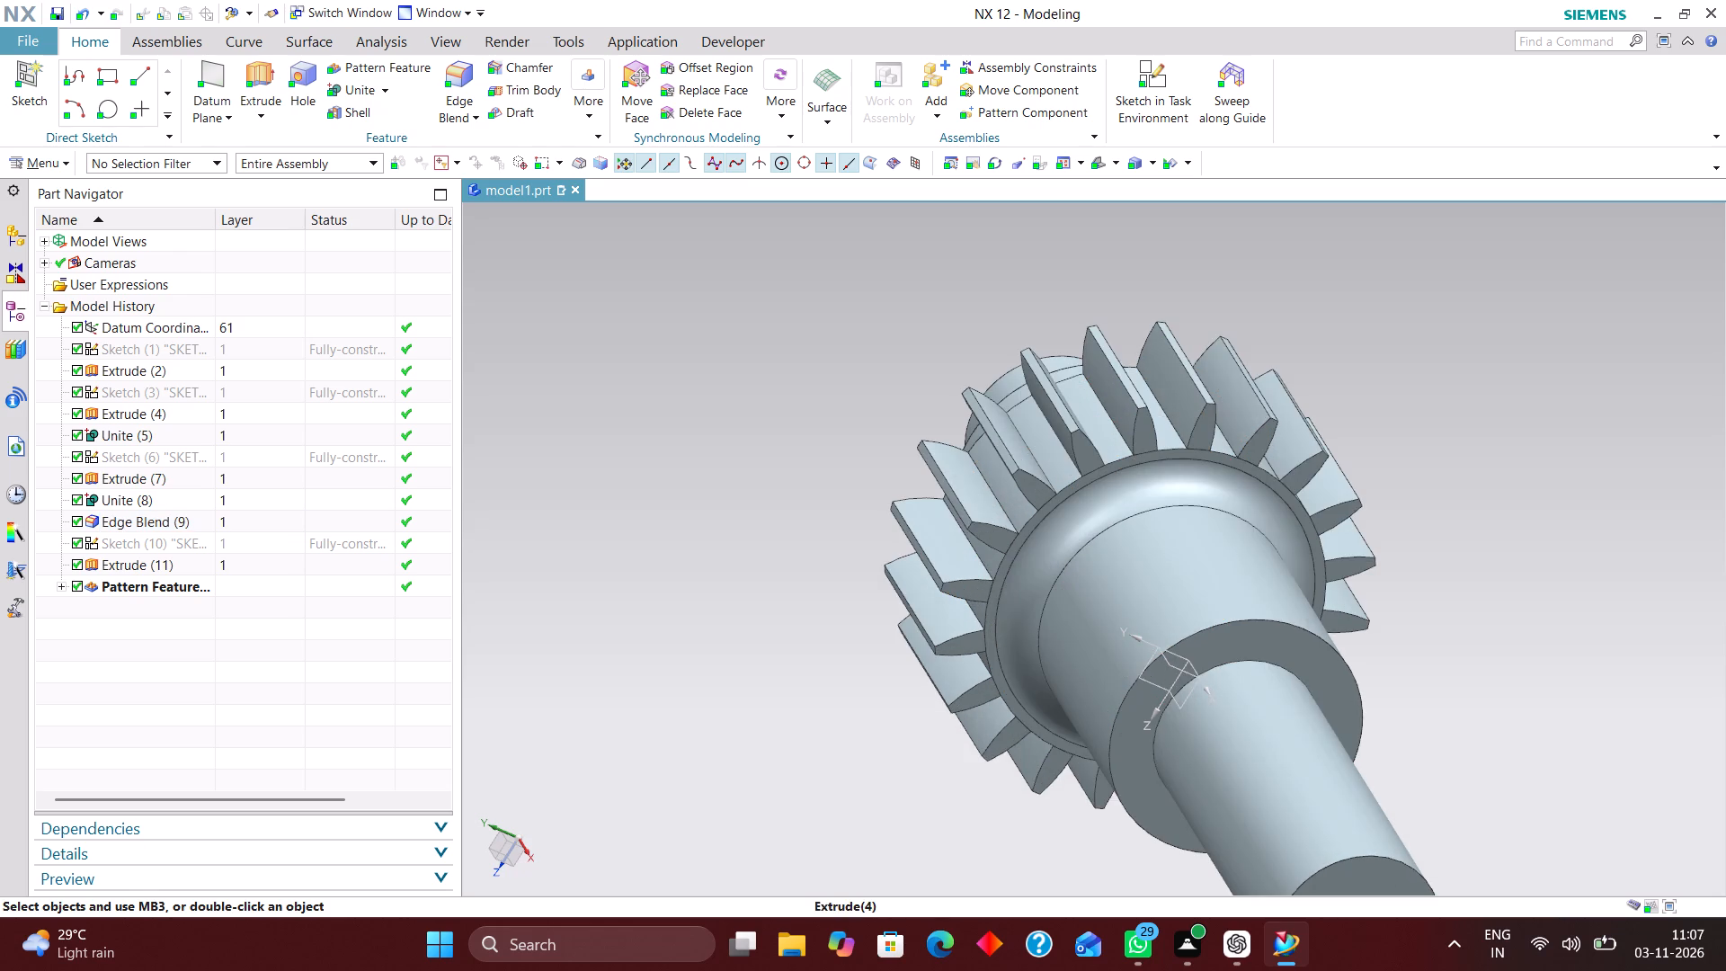
middle_drag(880, 477, 902, 456)
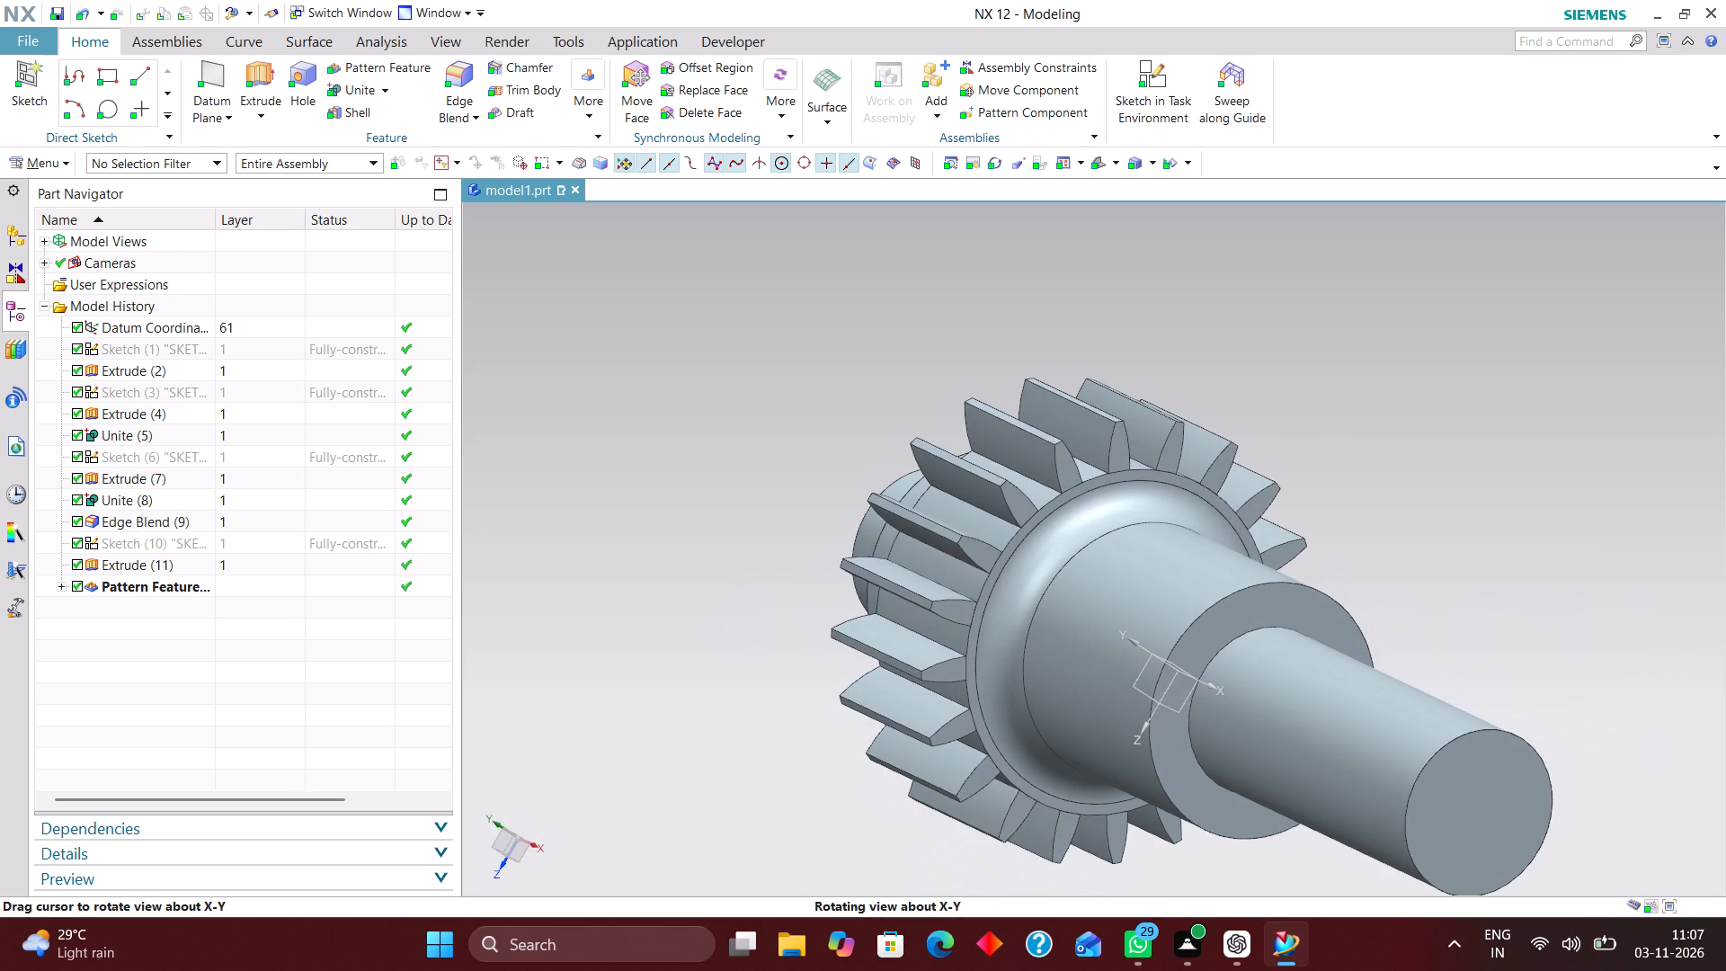
middle_drag(902, 456, 896, 456)
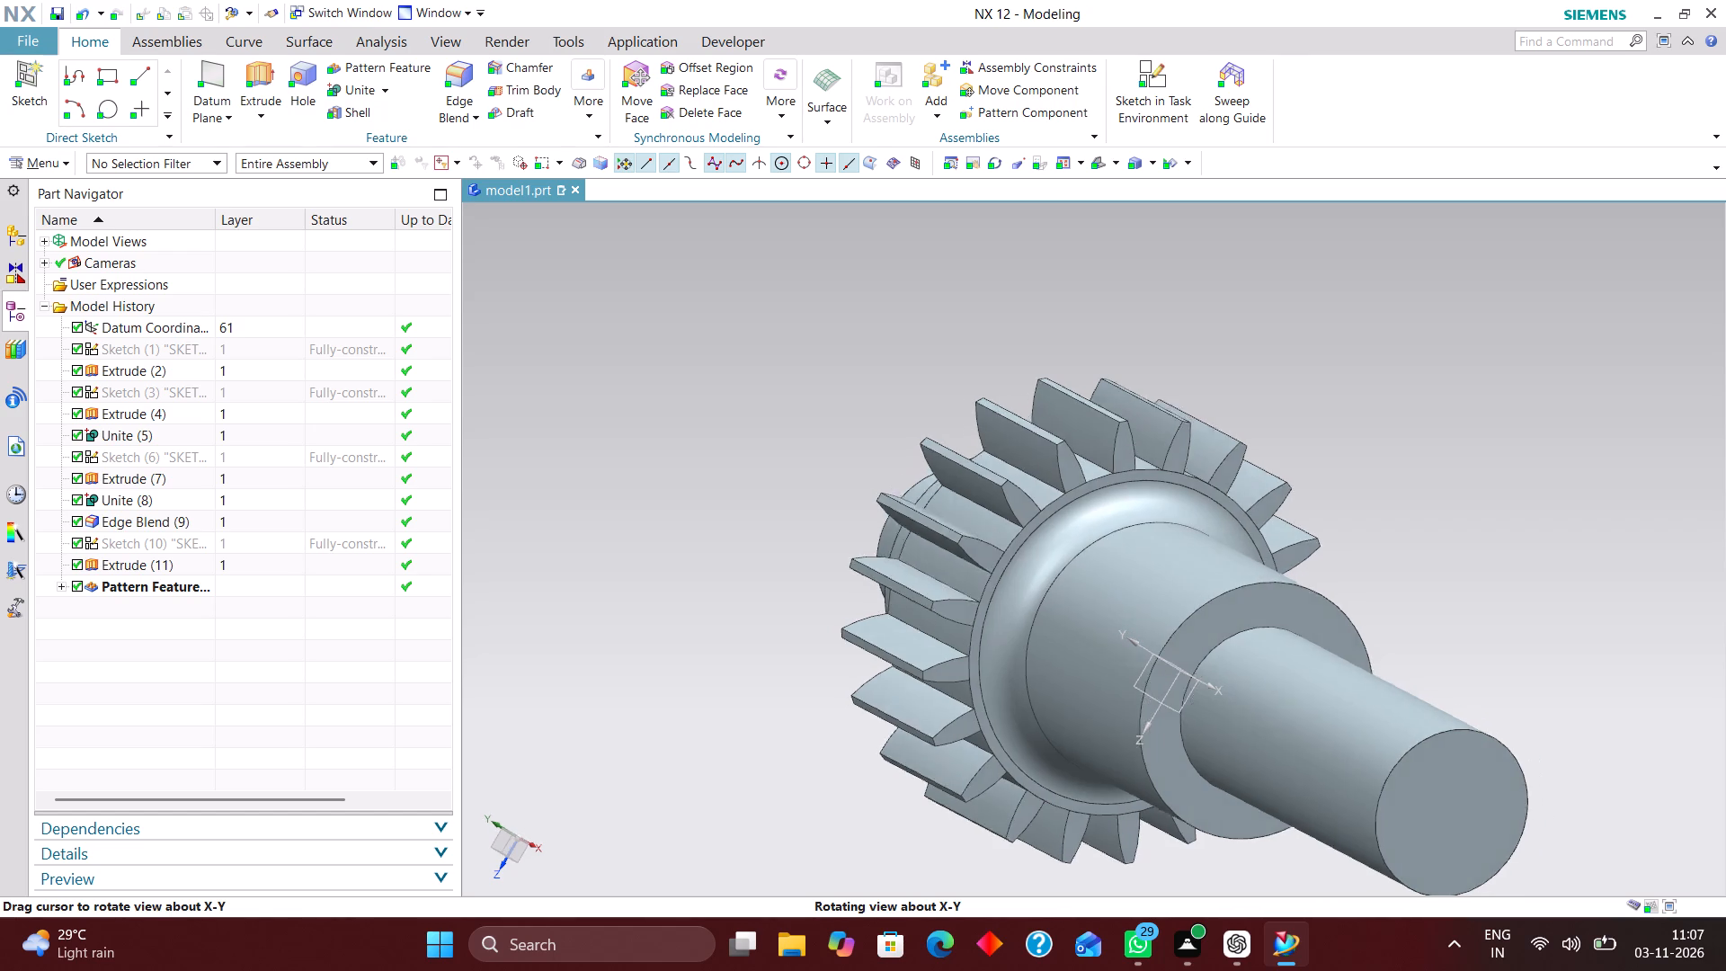
middle_drag(896, 456, 898, 457)
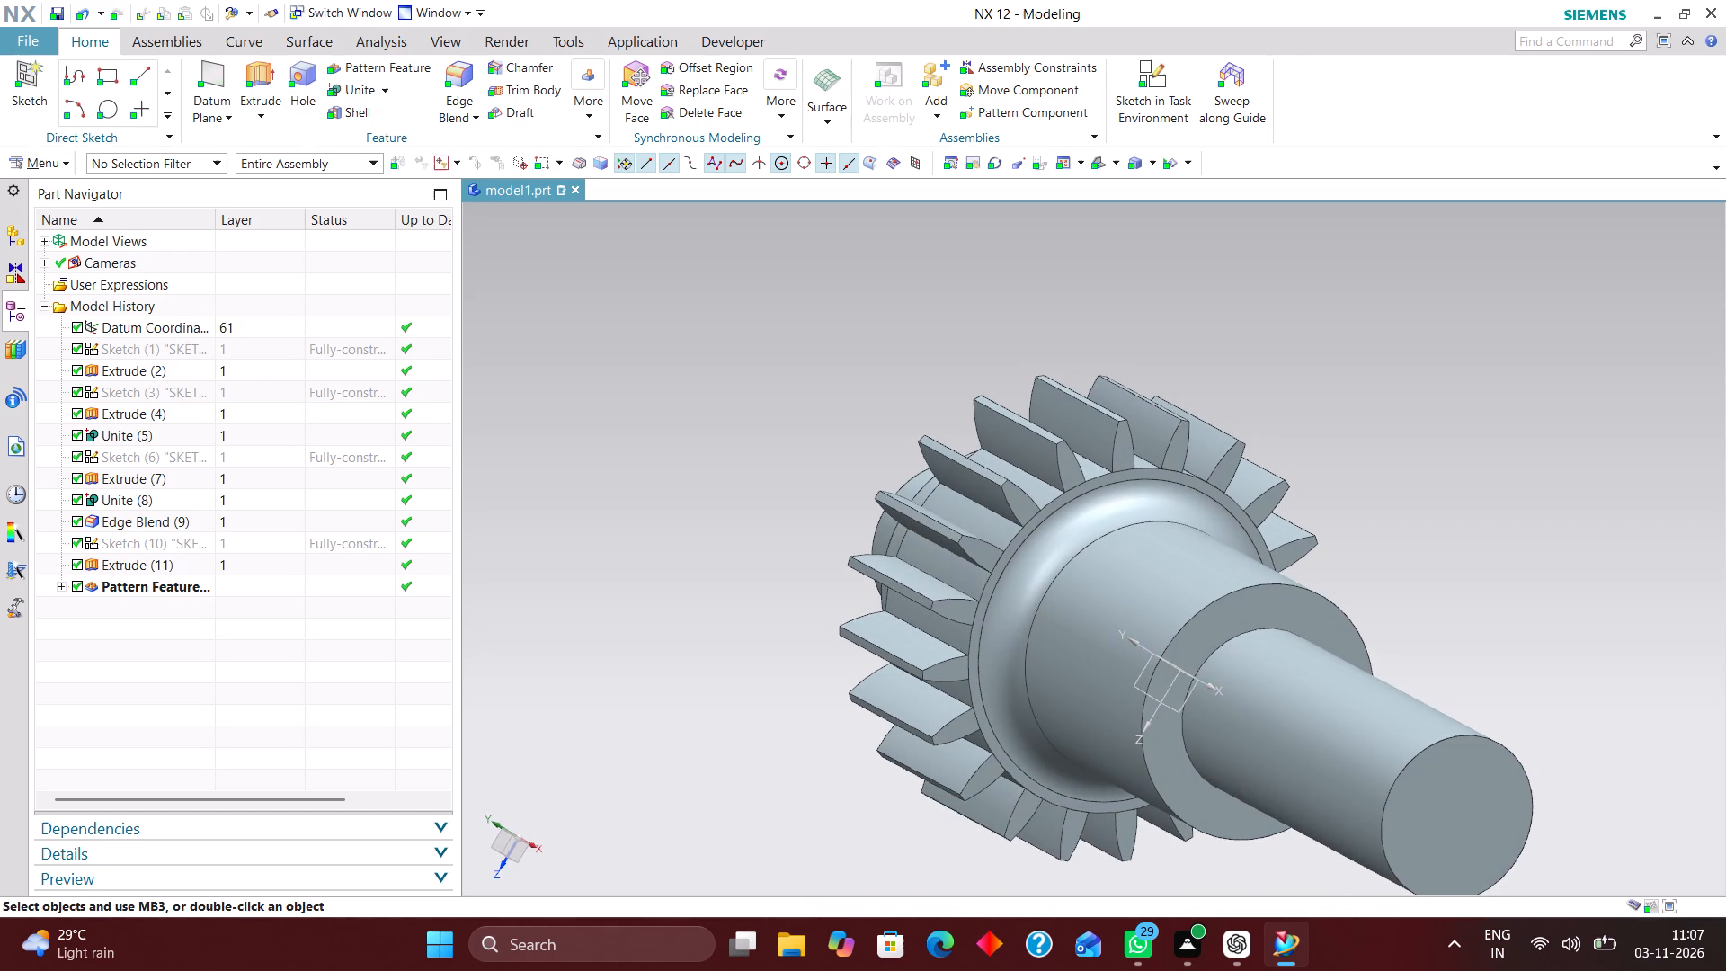
scroll(1012, 452, up, 1)
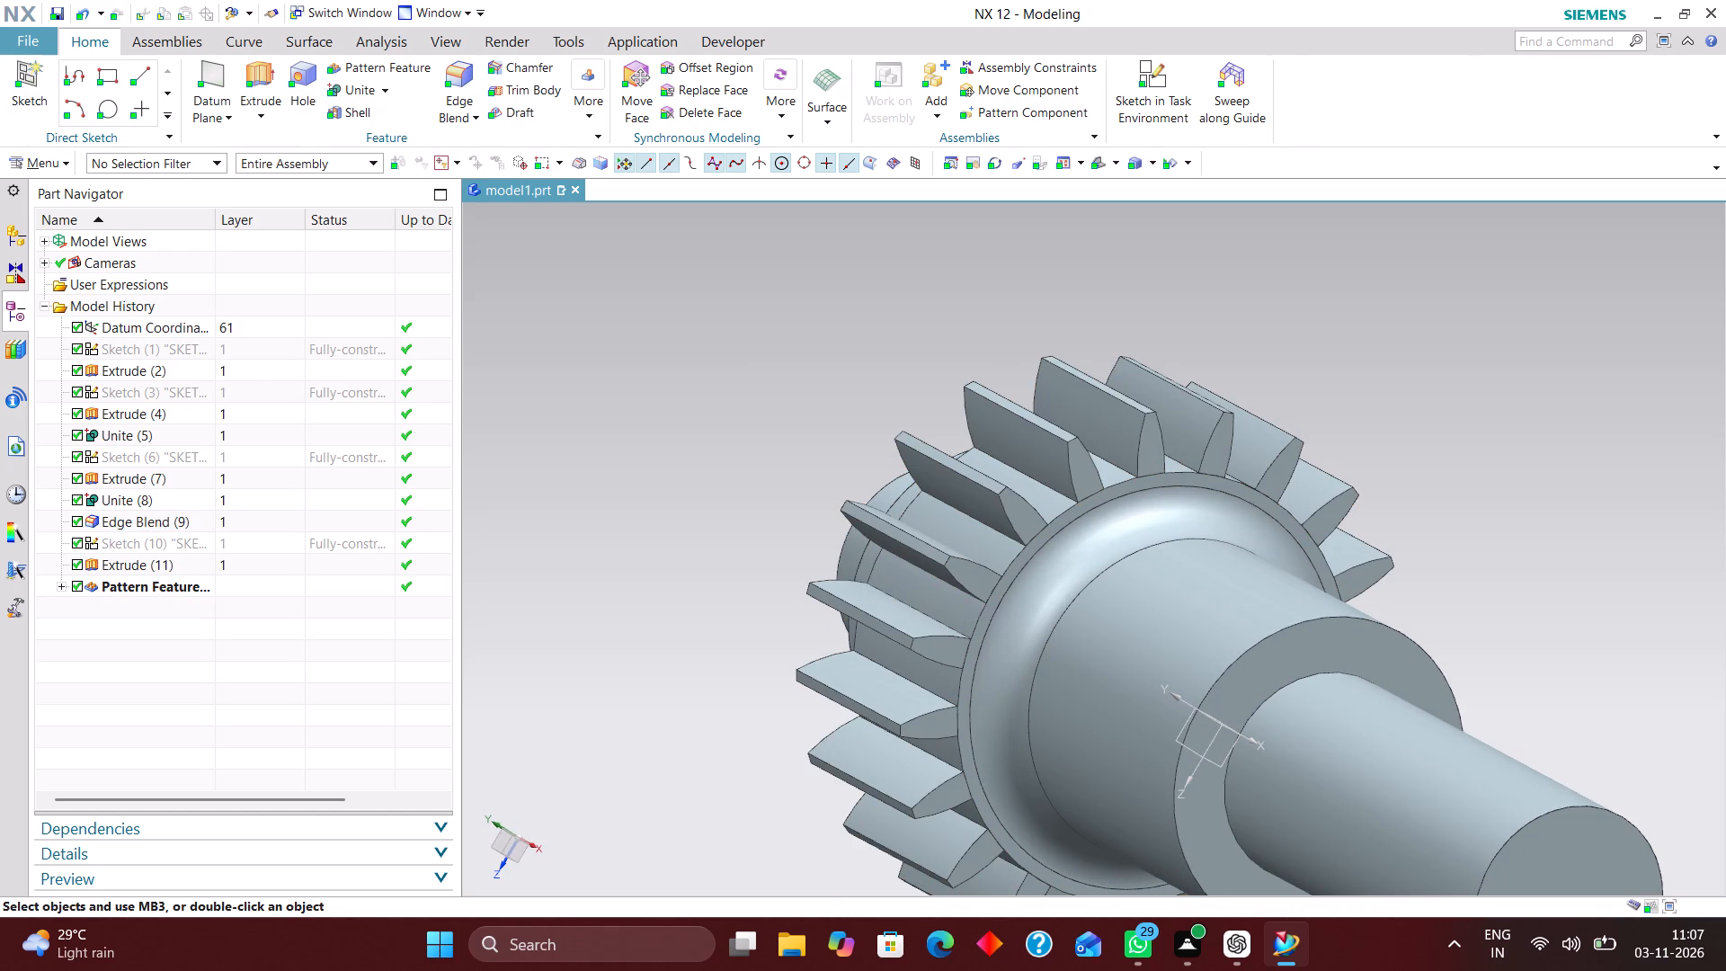
scroll(968, 319, down, 2)
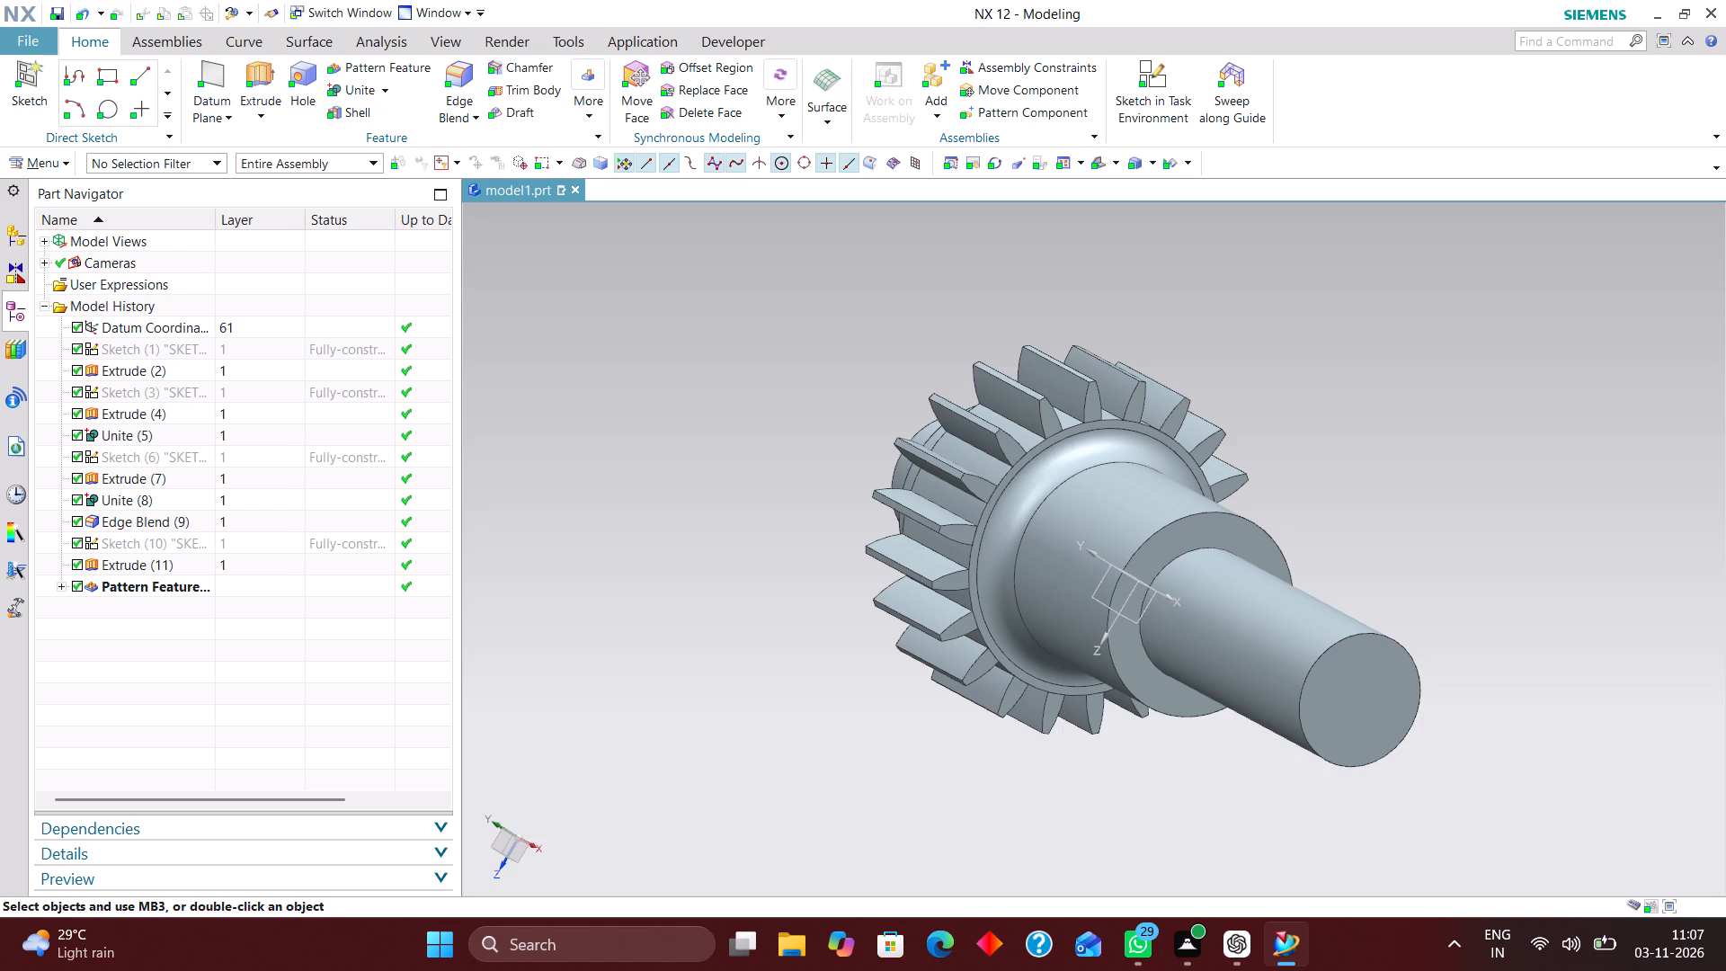
middle_drag(1177, 415, 1210, 430)
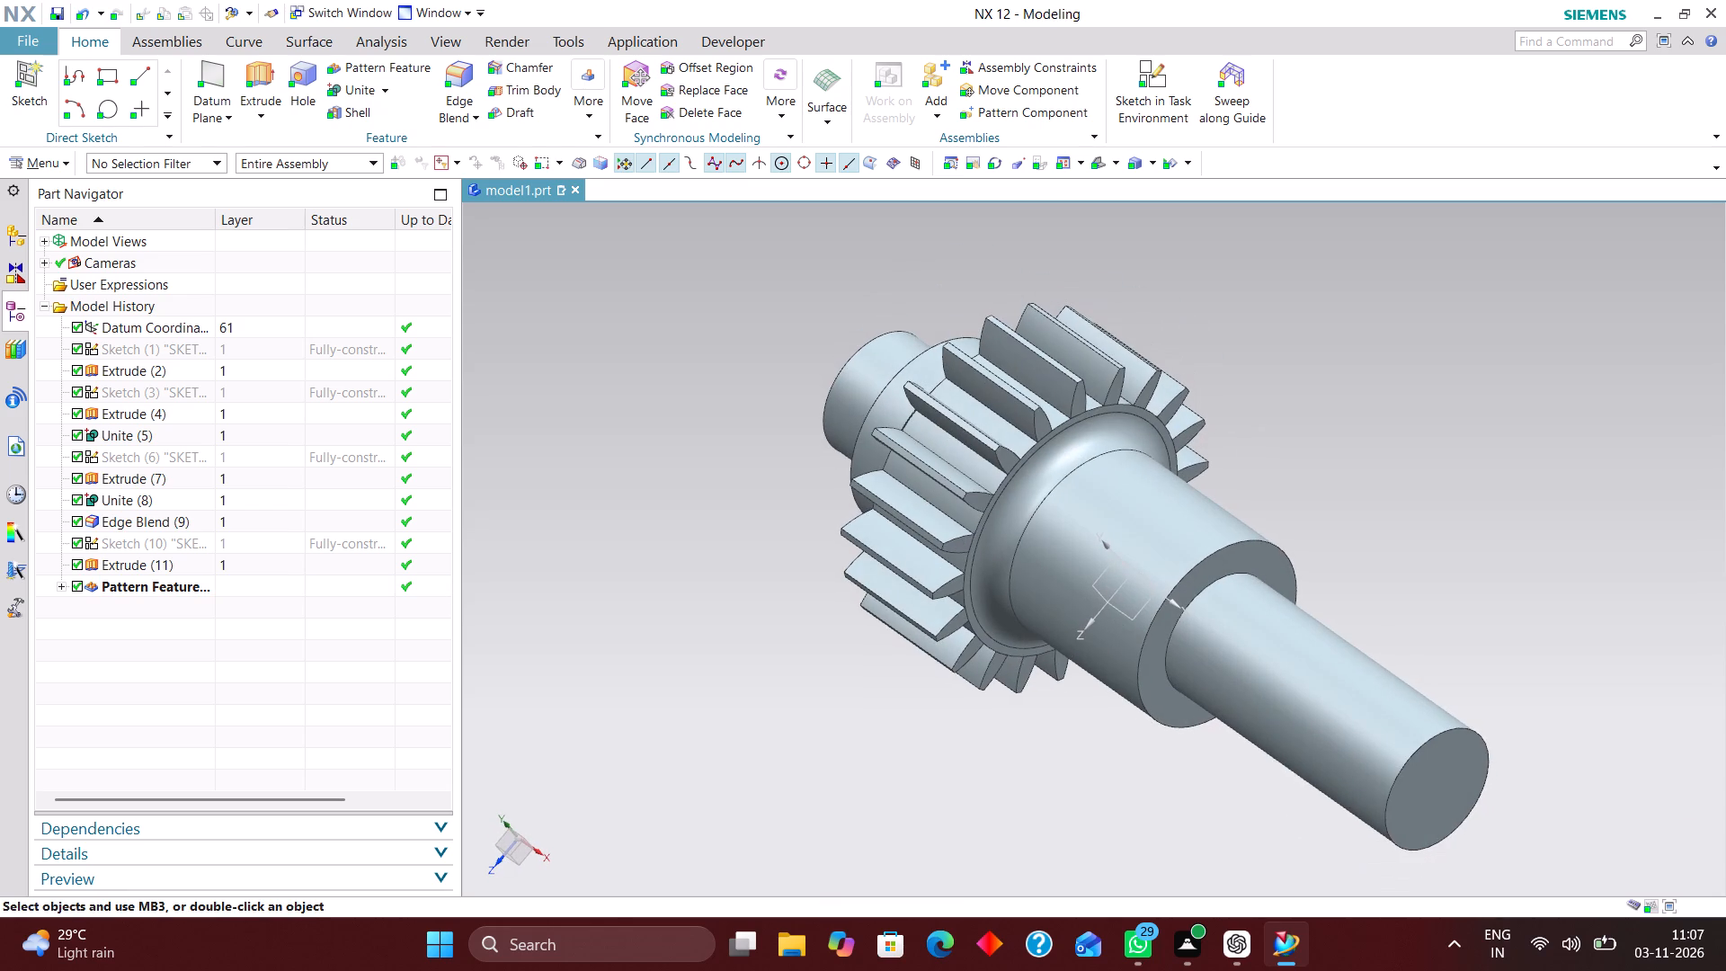
Unite the shaft body as target with all 20 tooth bodies around it as tools.
click(359, 88)
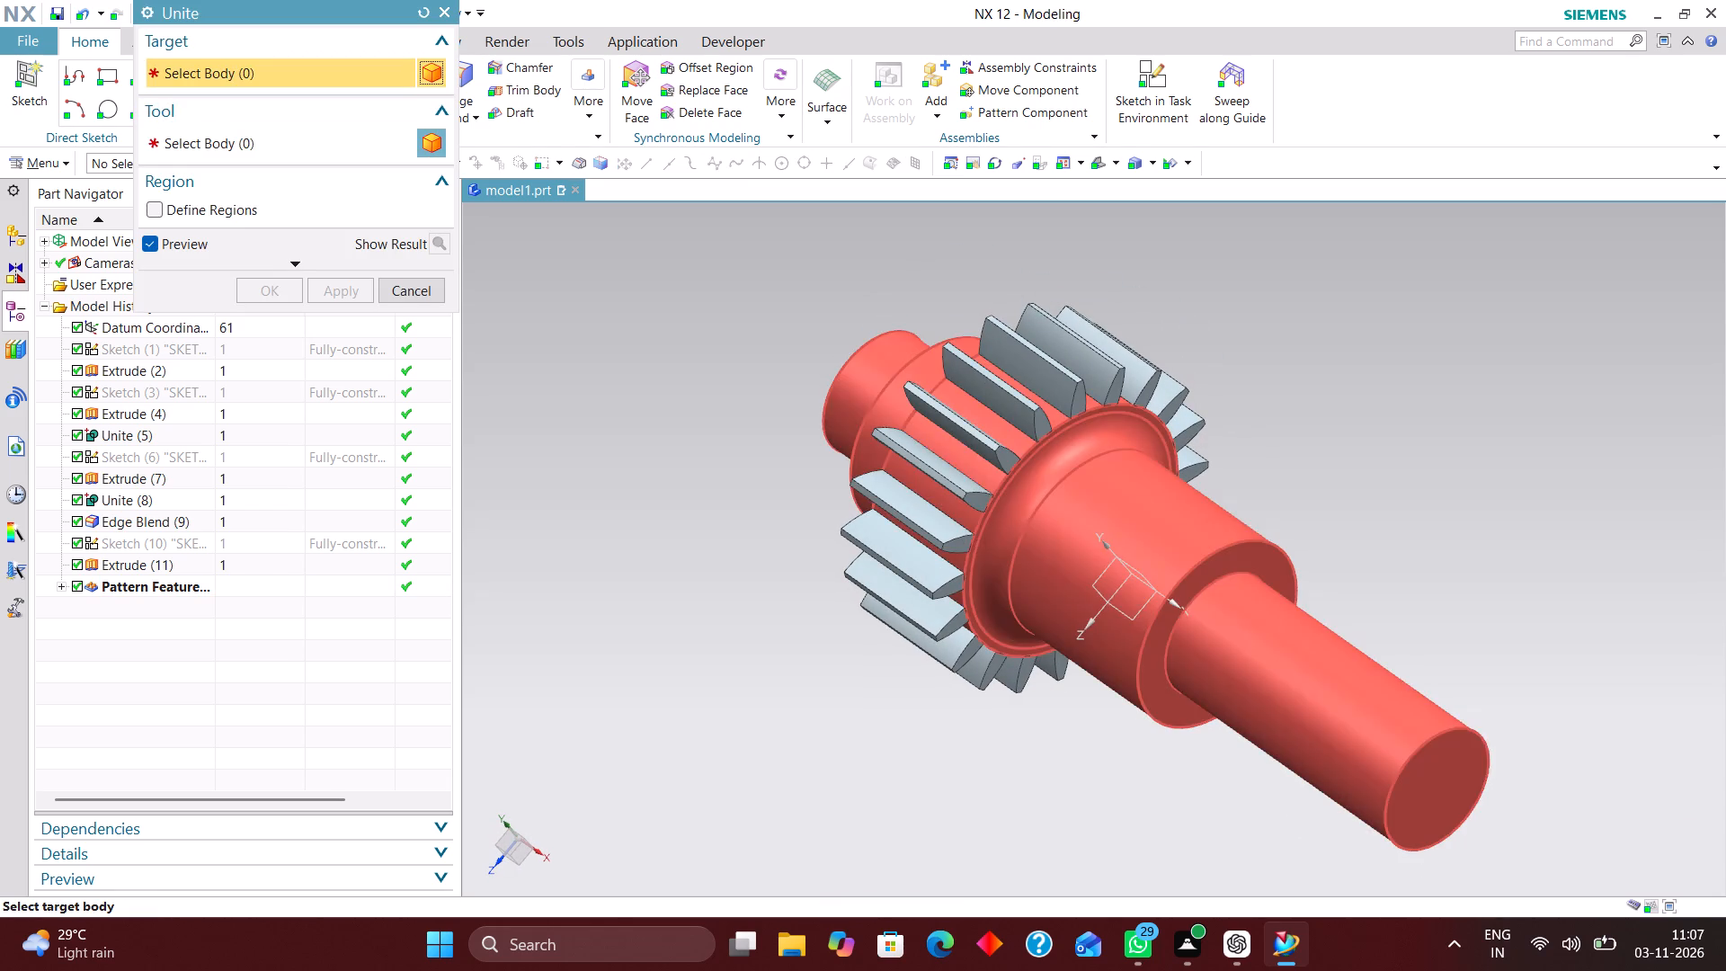
click(1226, 620)
scroll(1220, 420, up, 3)
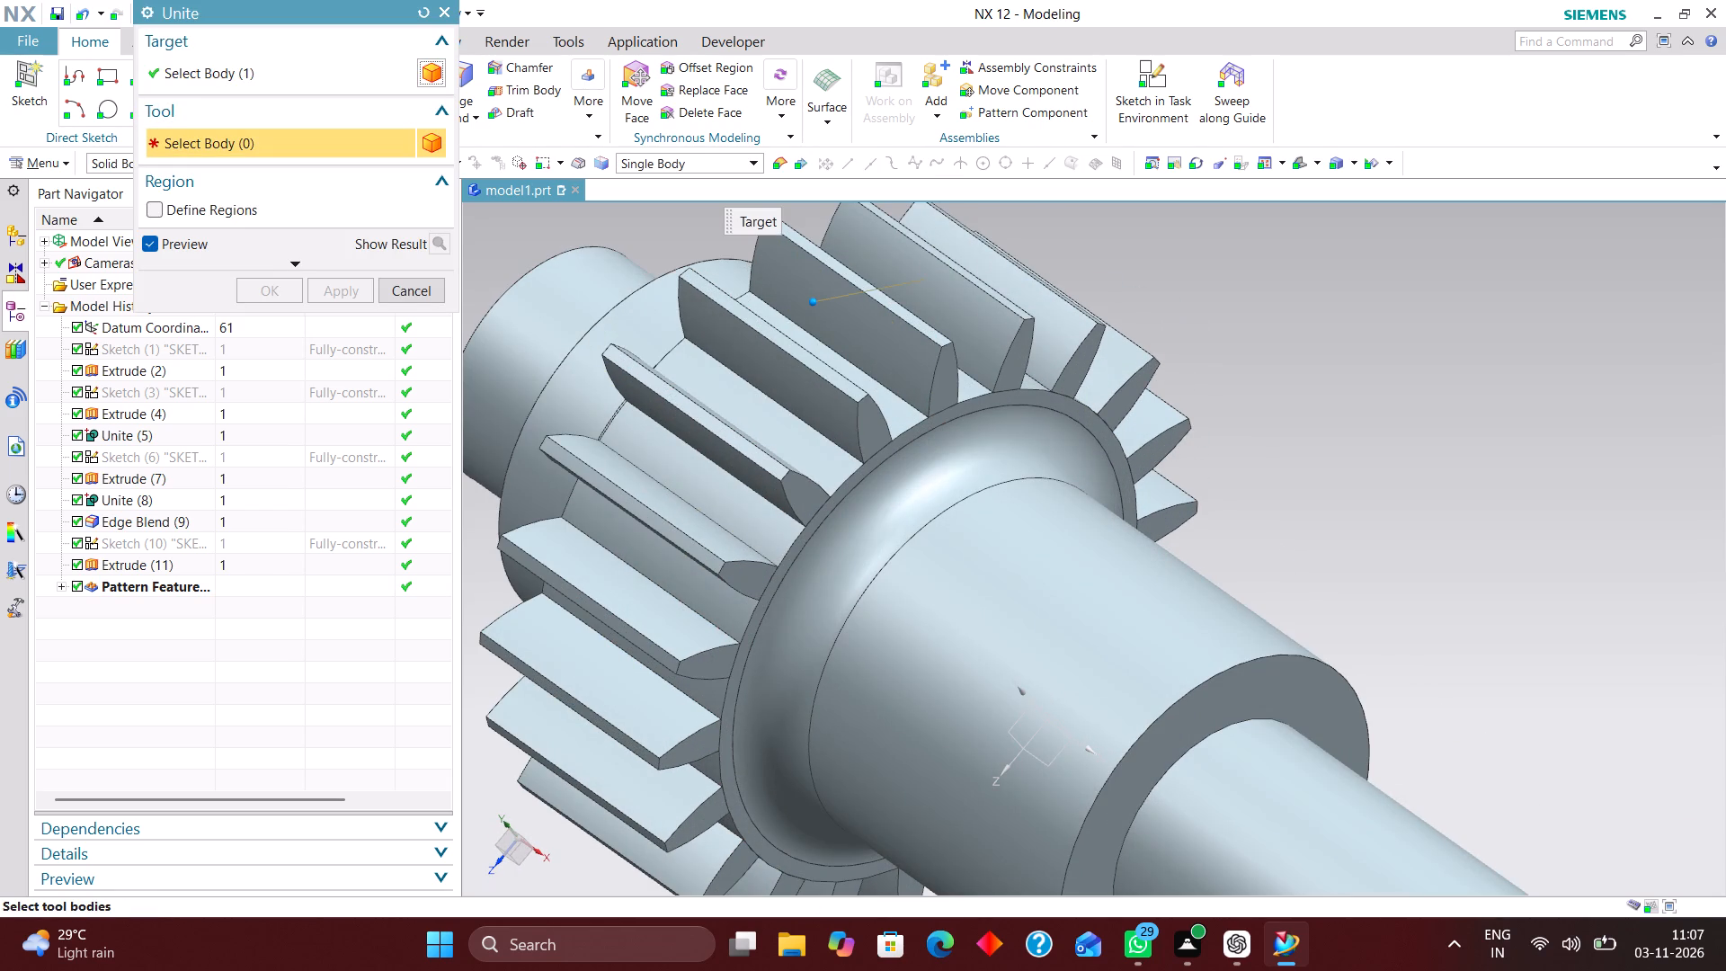
click(955, 377)
click(880, 426)
click(791, 476)
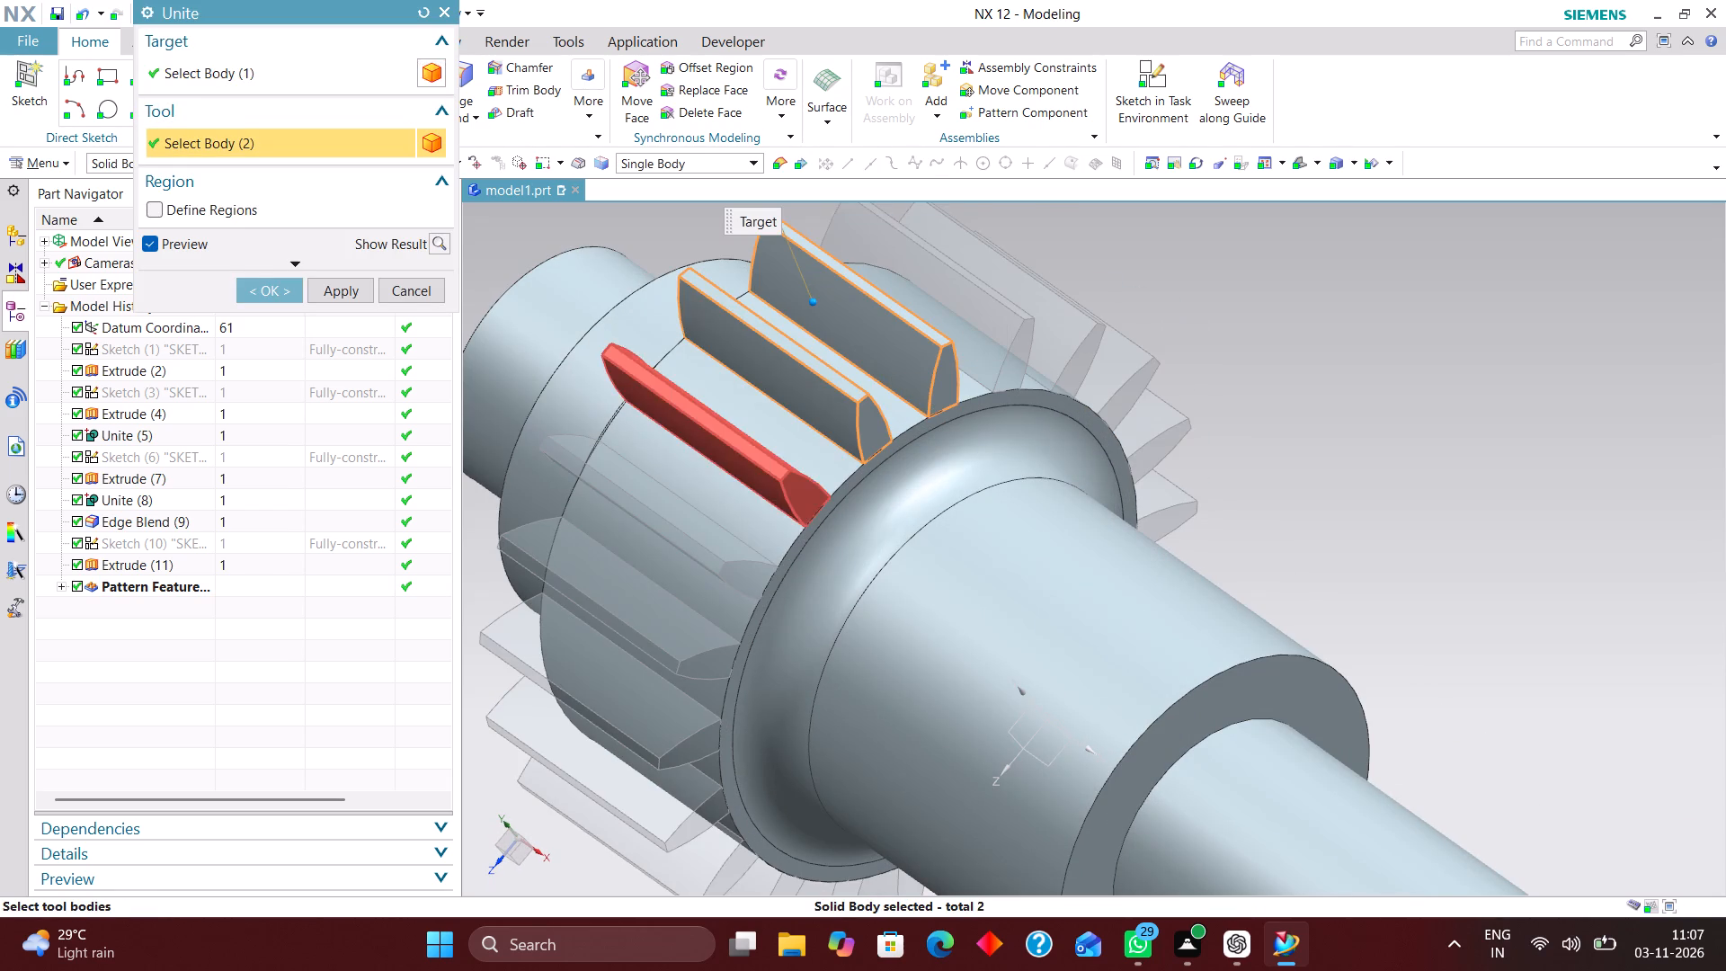
scroll(1130, 405, down, 2)
click(863, 500)
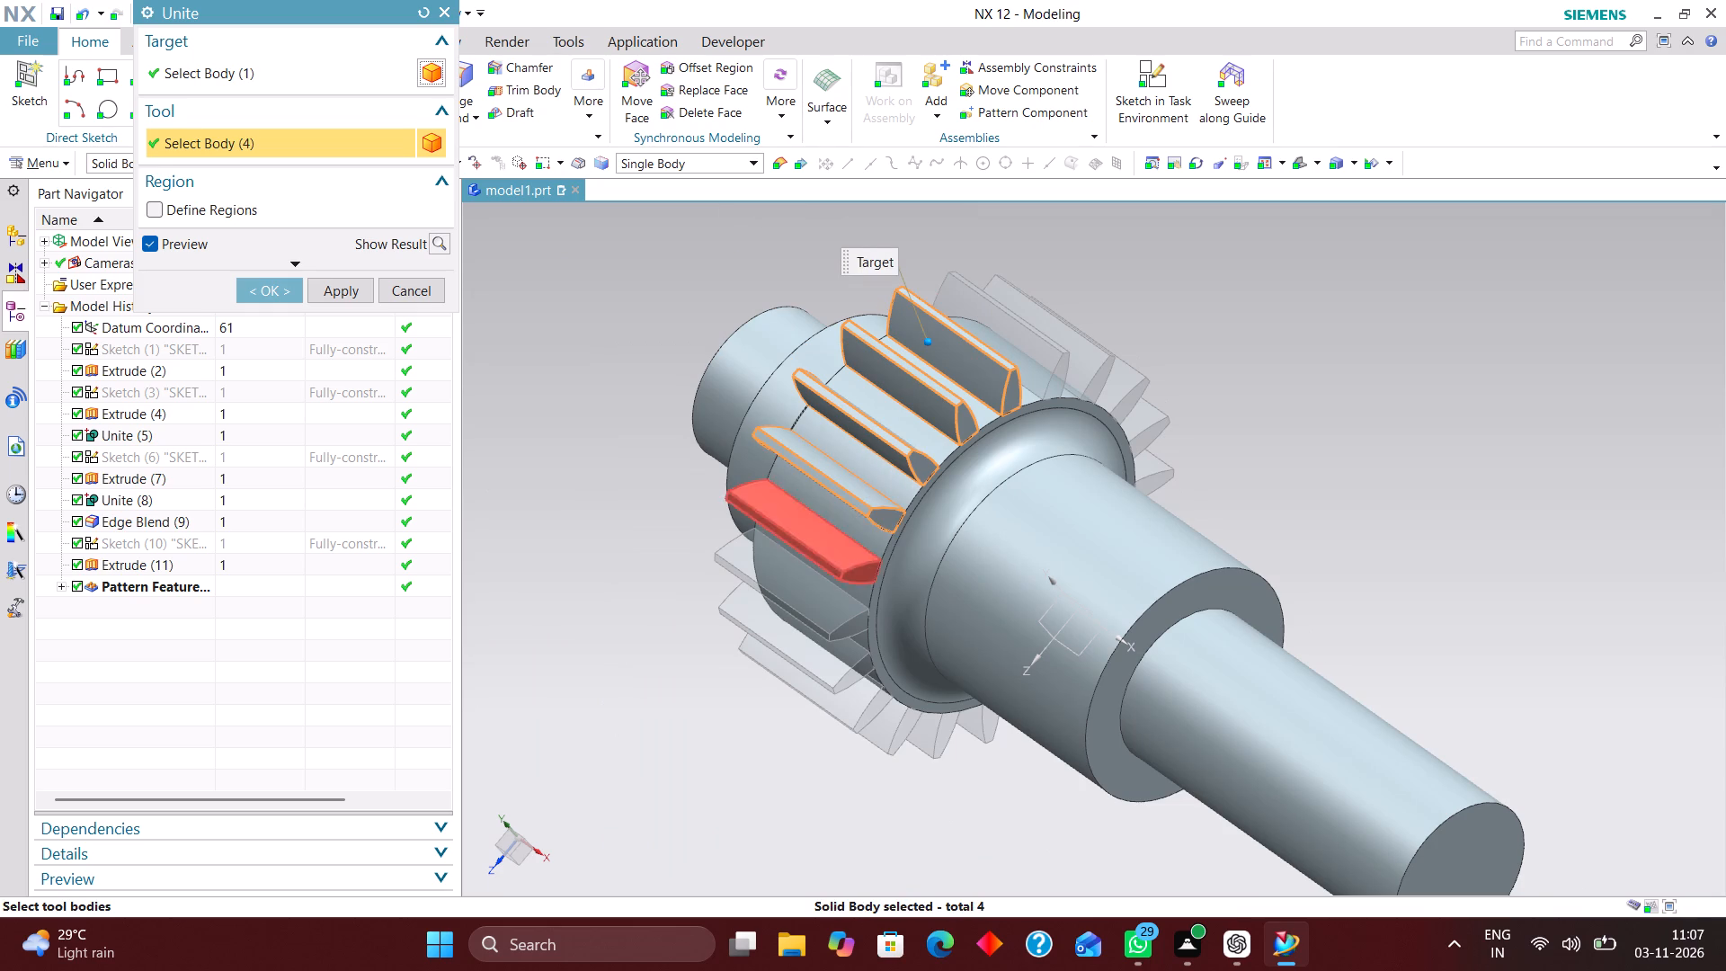
click(849, 560)
click(840, 619)
click(824, 664)
click(841, 722)
click(880, 752)
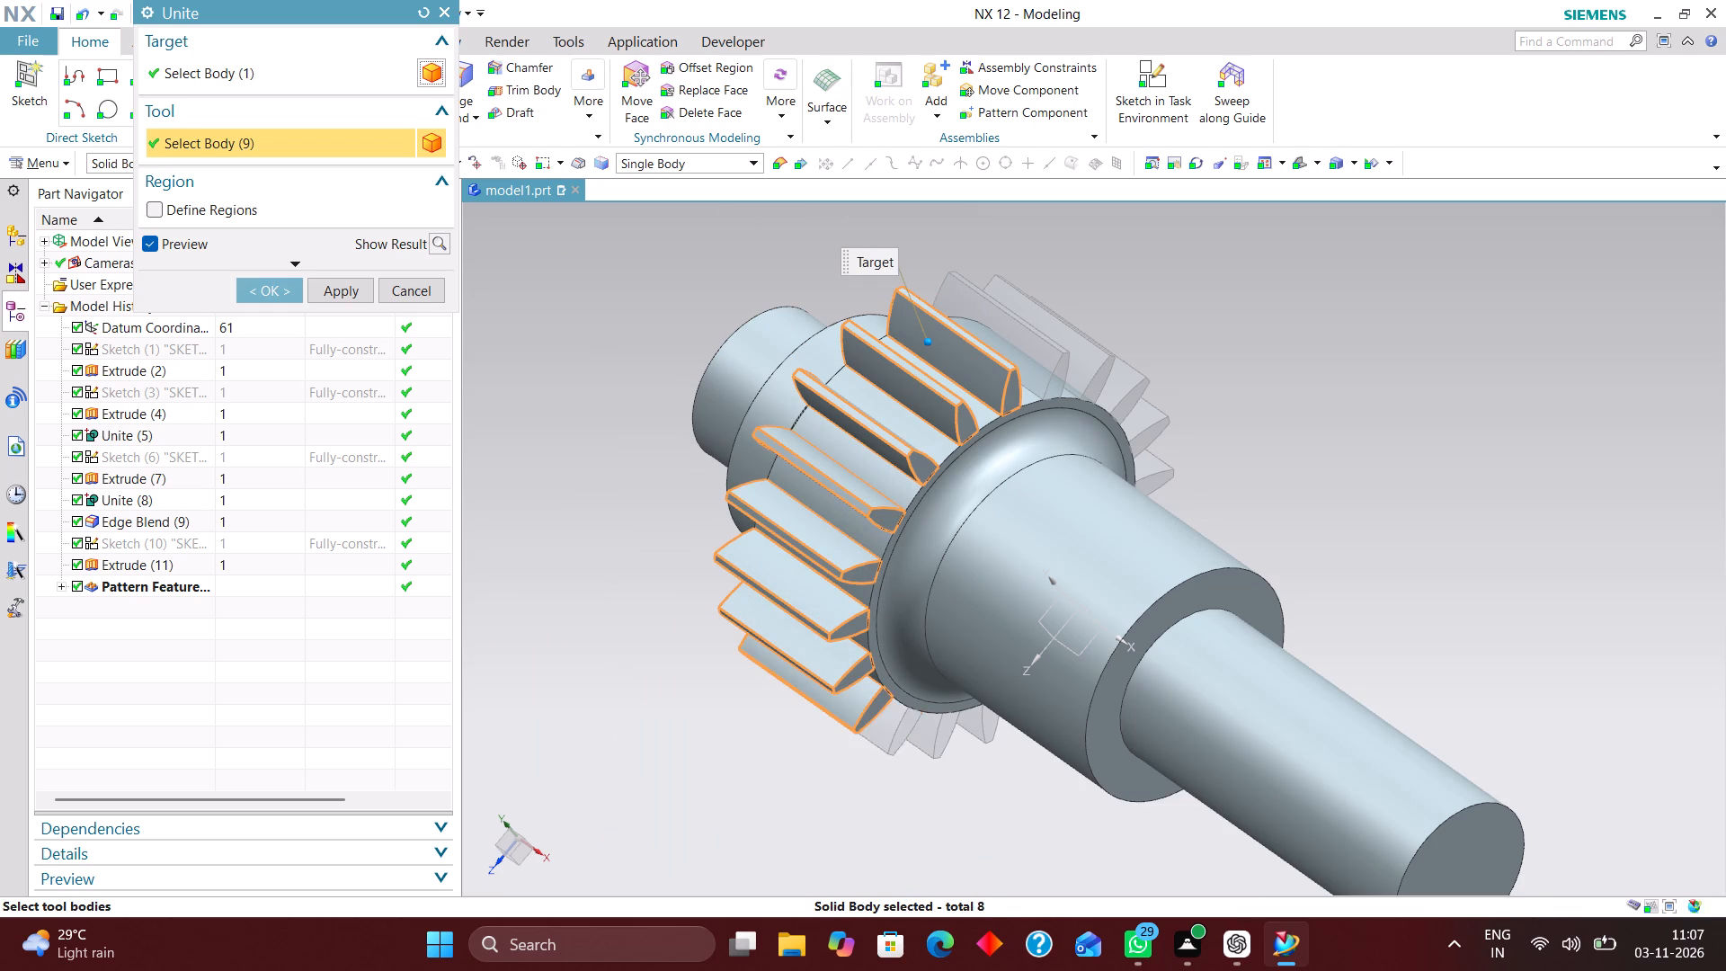
click(938, 757)
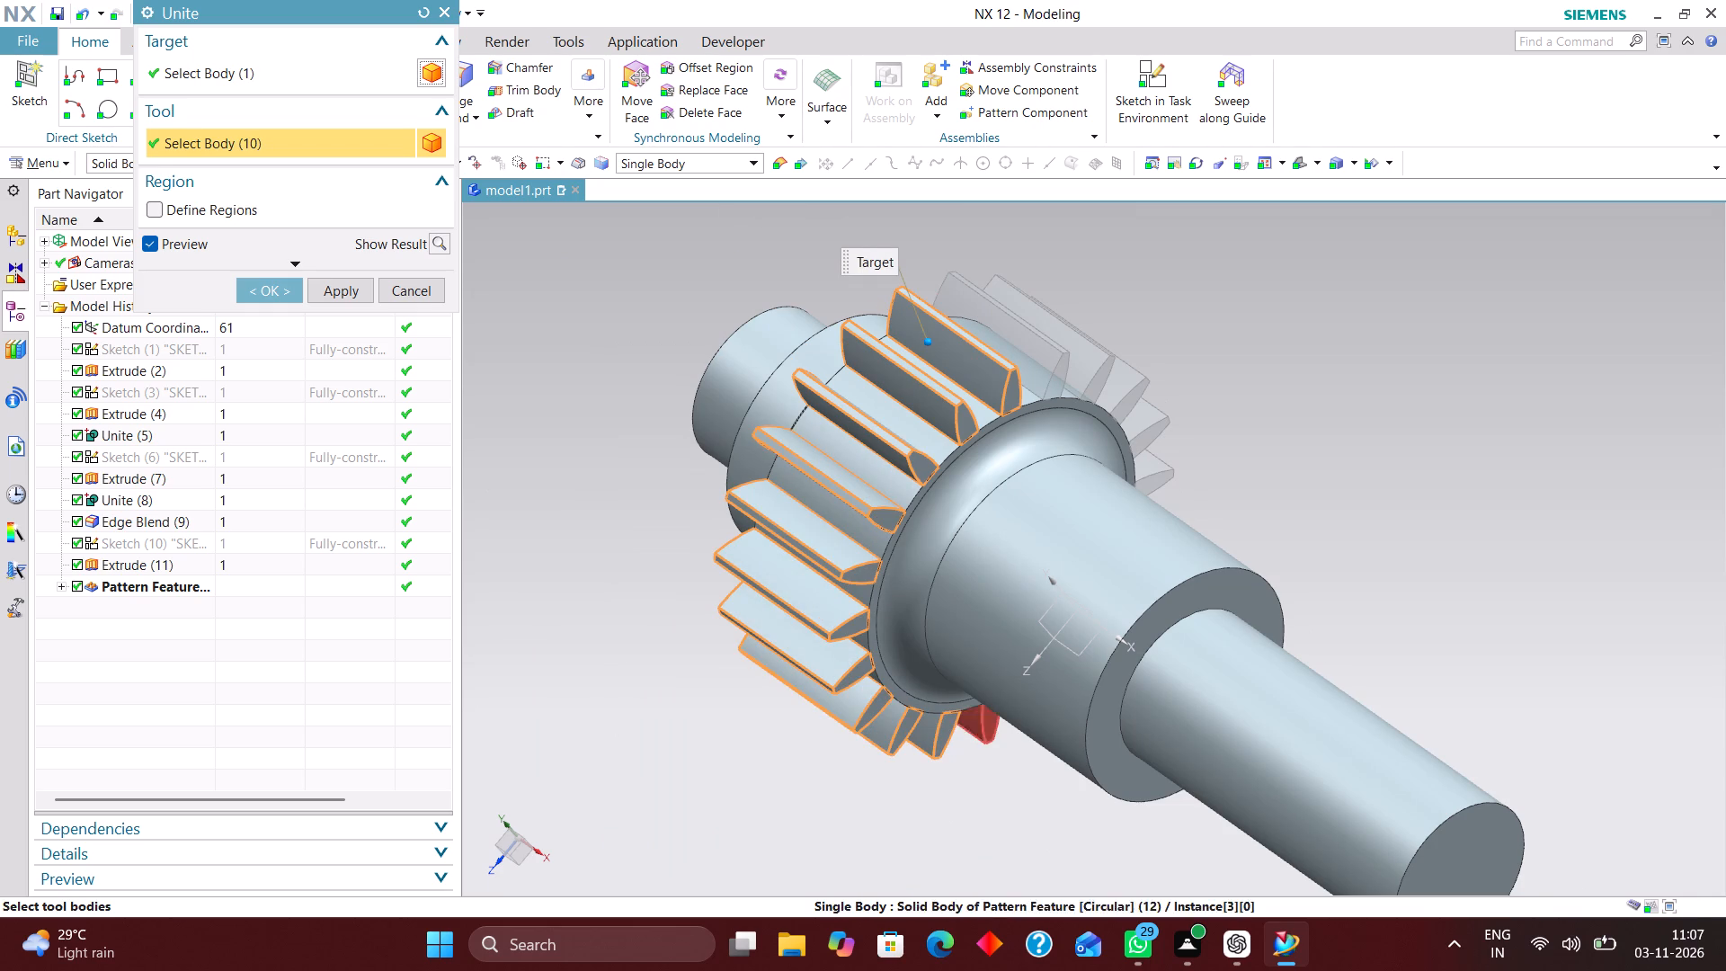
click(992, 746)
middle_drag(1305, 522, 1154, 503)
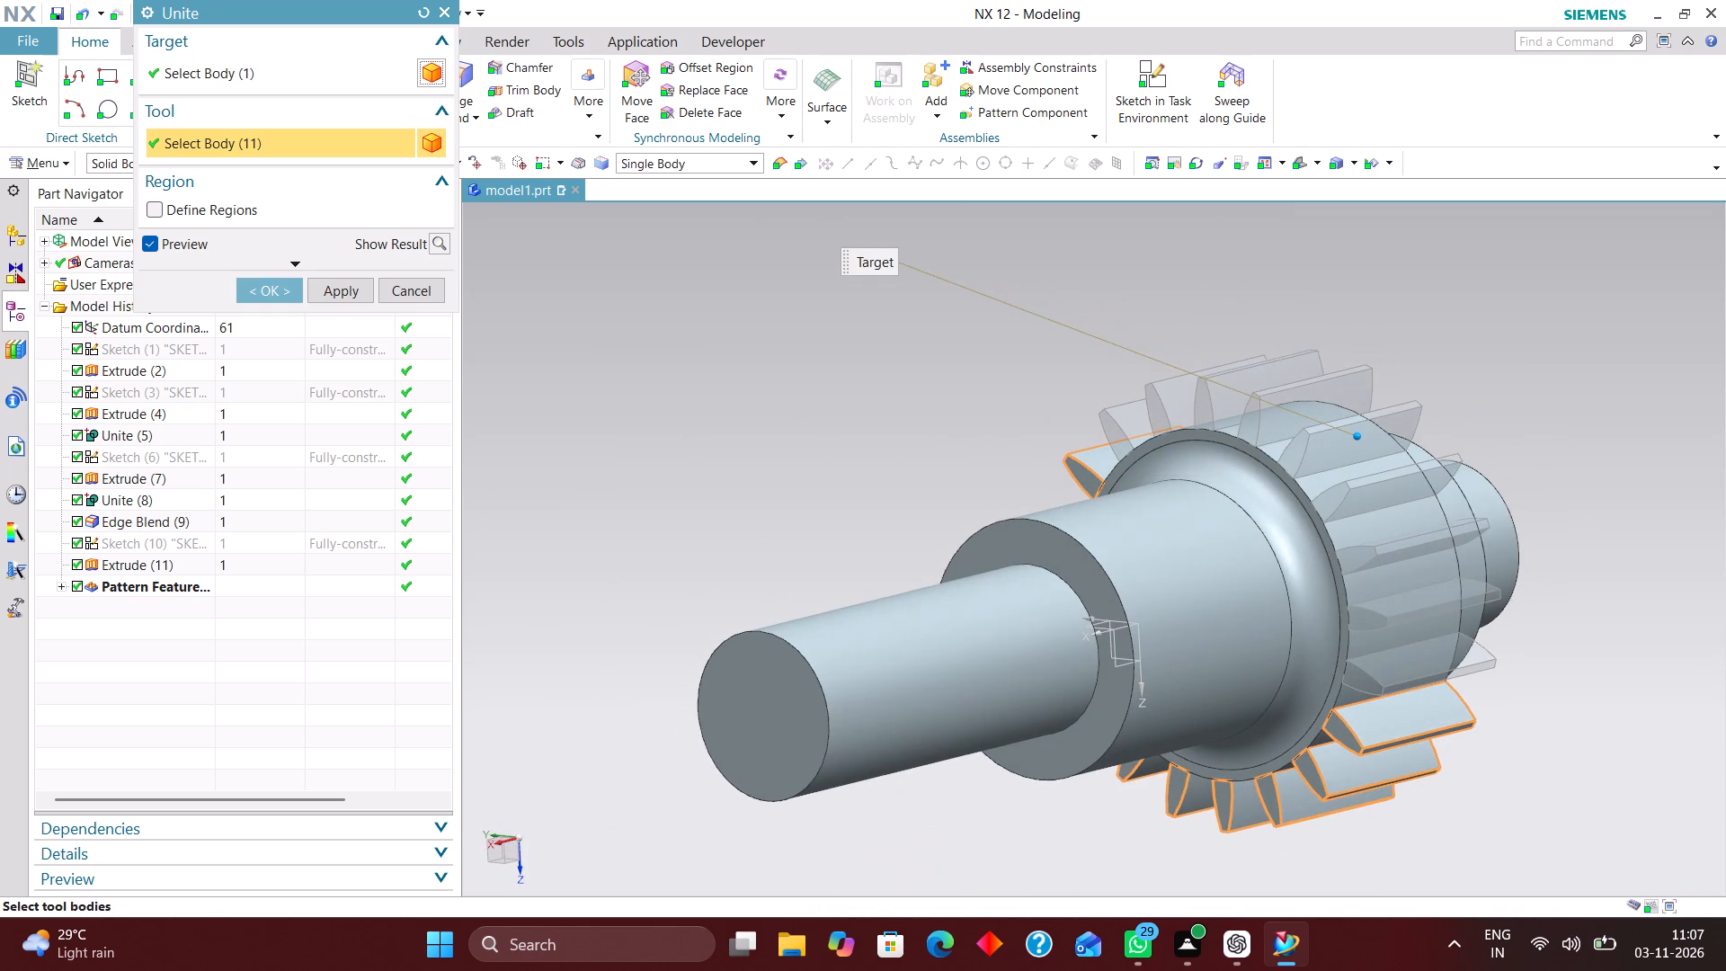
click(1416, 673)
click(1402, 605)
click(1388, 554)
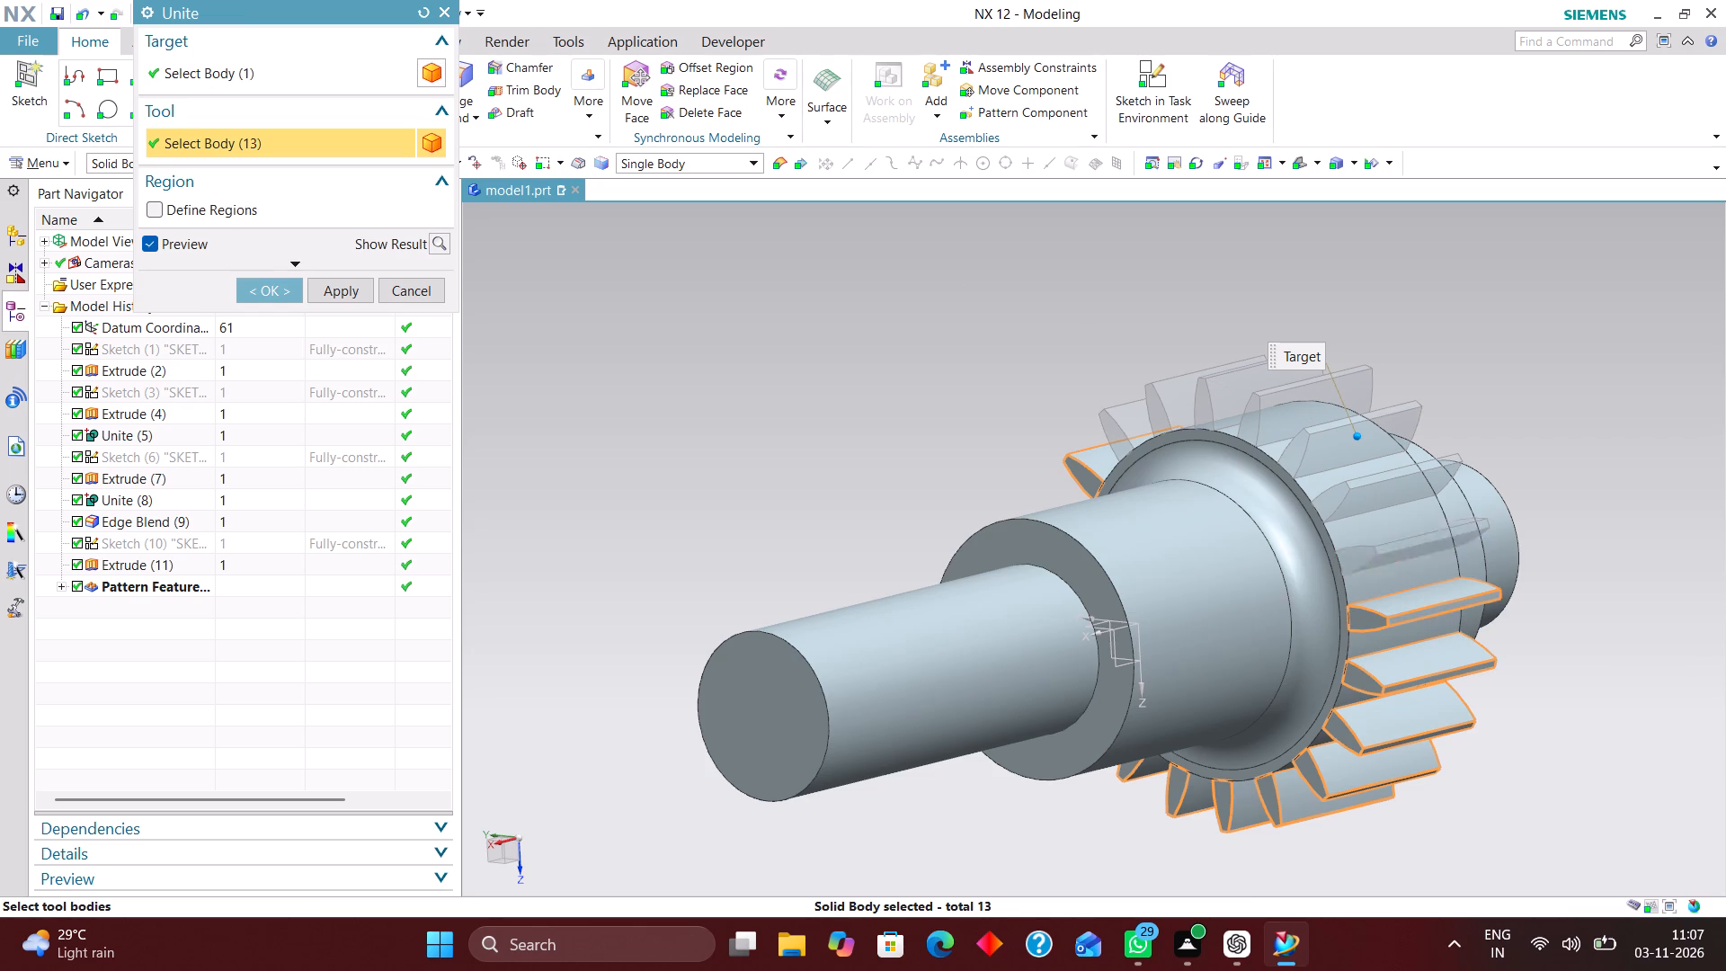
click(1381, 485)
scroll(1304, 516, up, 1)
middle_drag(1306, 520, 1369, 594)
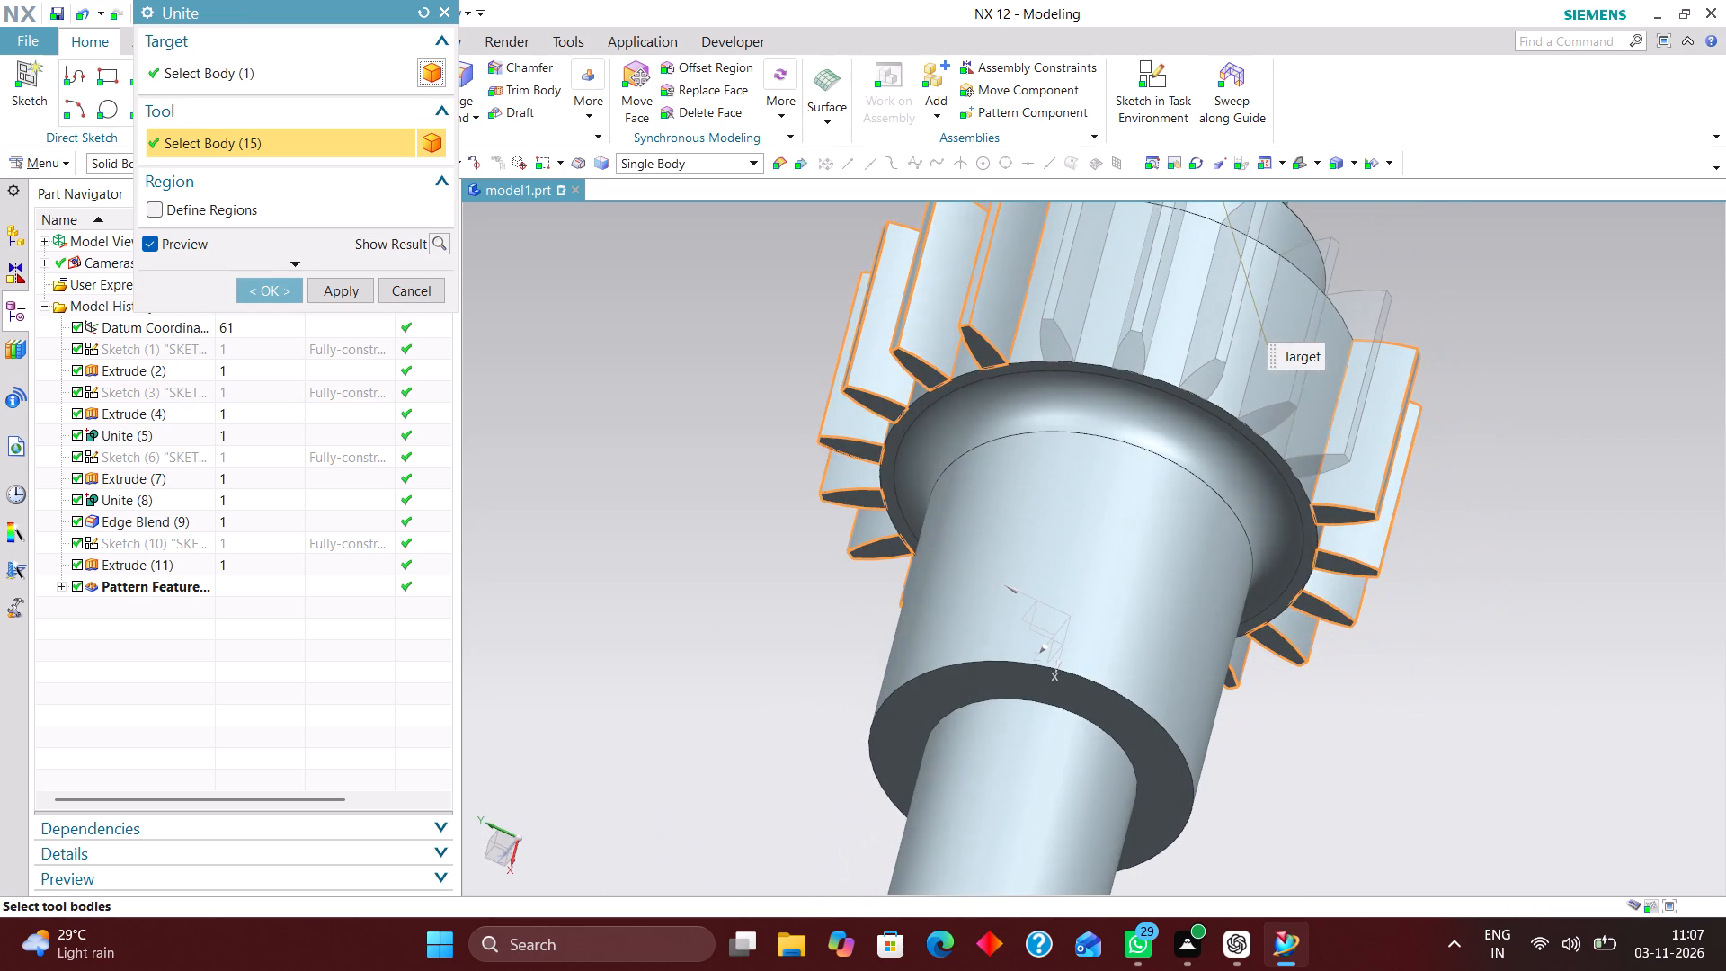
click(1340, 464)
click(1268, 398)
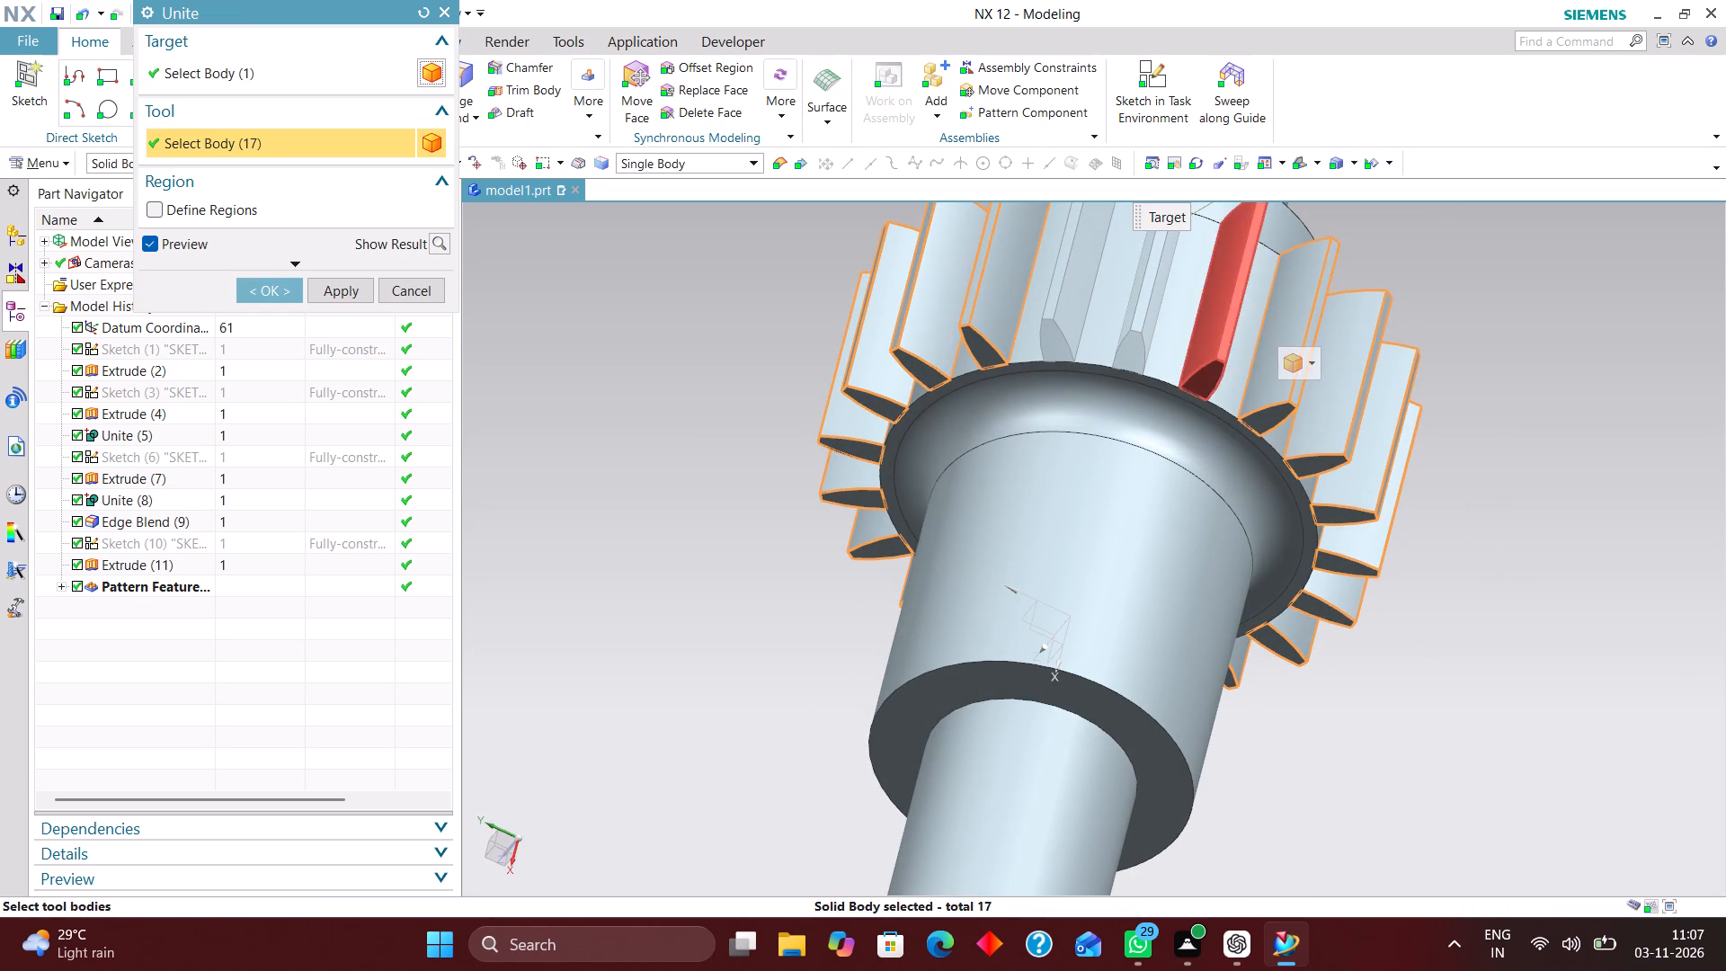
click(1209, 384)
click(1138, 351)
click(1057, 326)
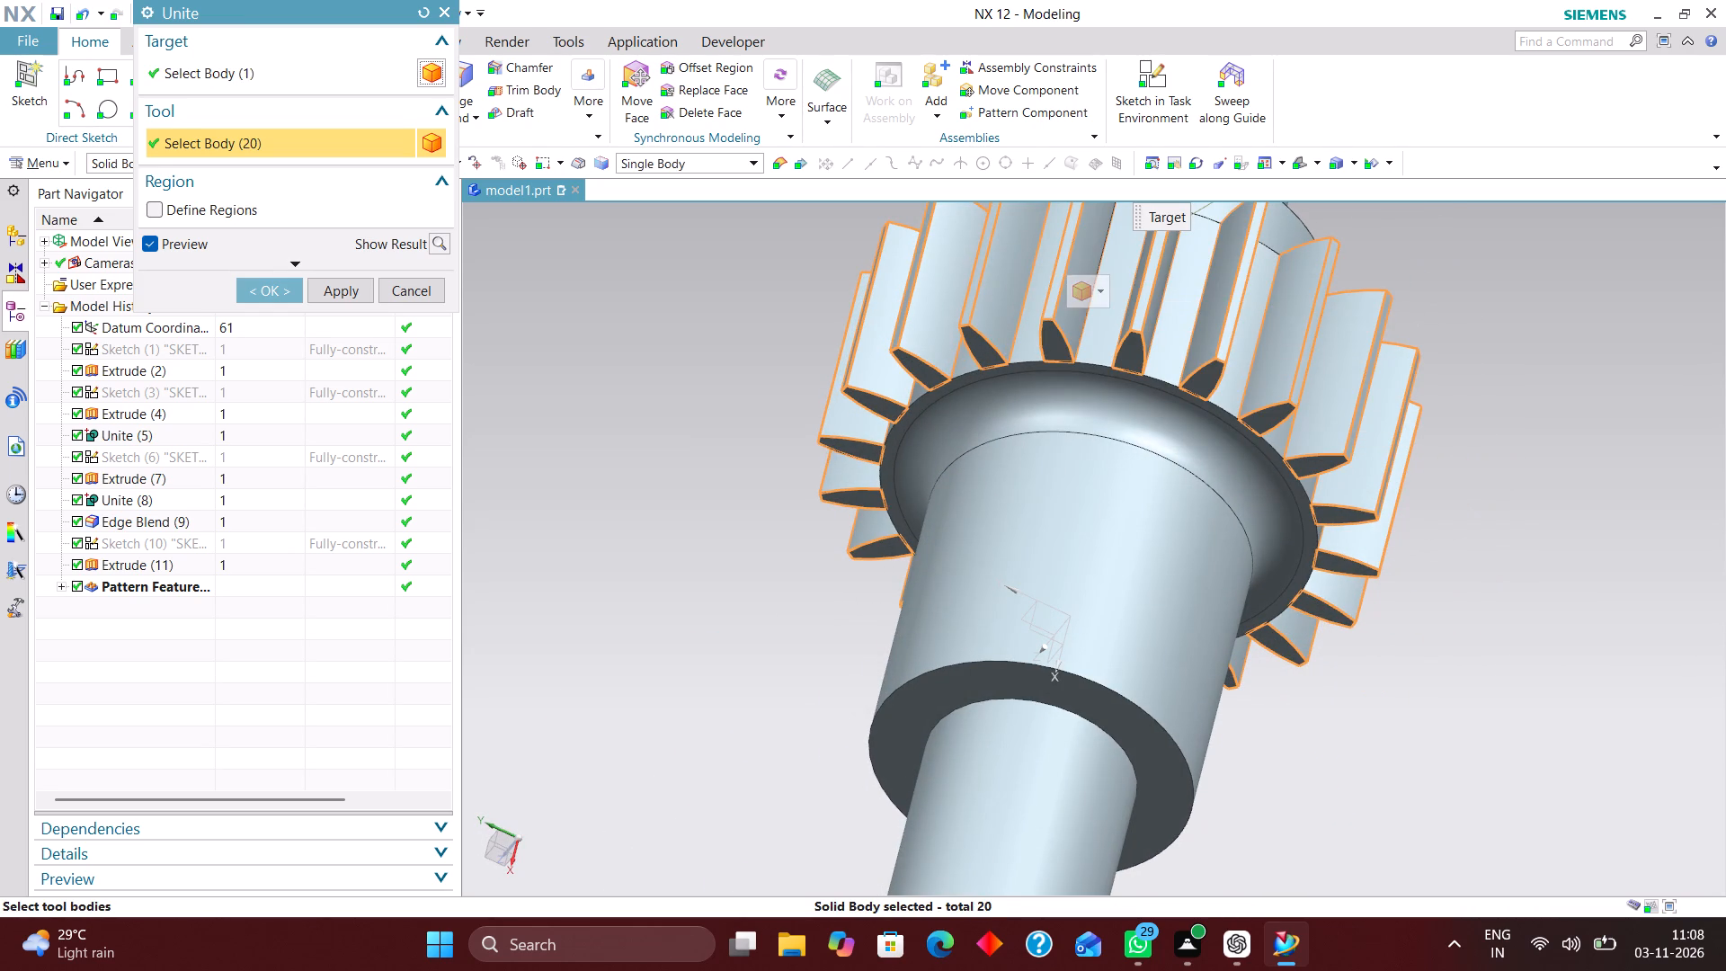
click(276, 288)
Examine the united gear shaft, including the tooth roots and the blended shoulder, up close and in a standard 3D view.
middle_drag(941, 569, 1089, 487)
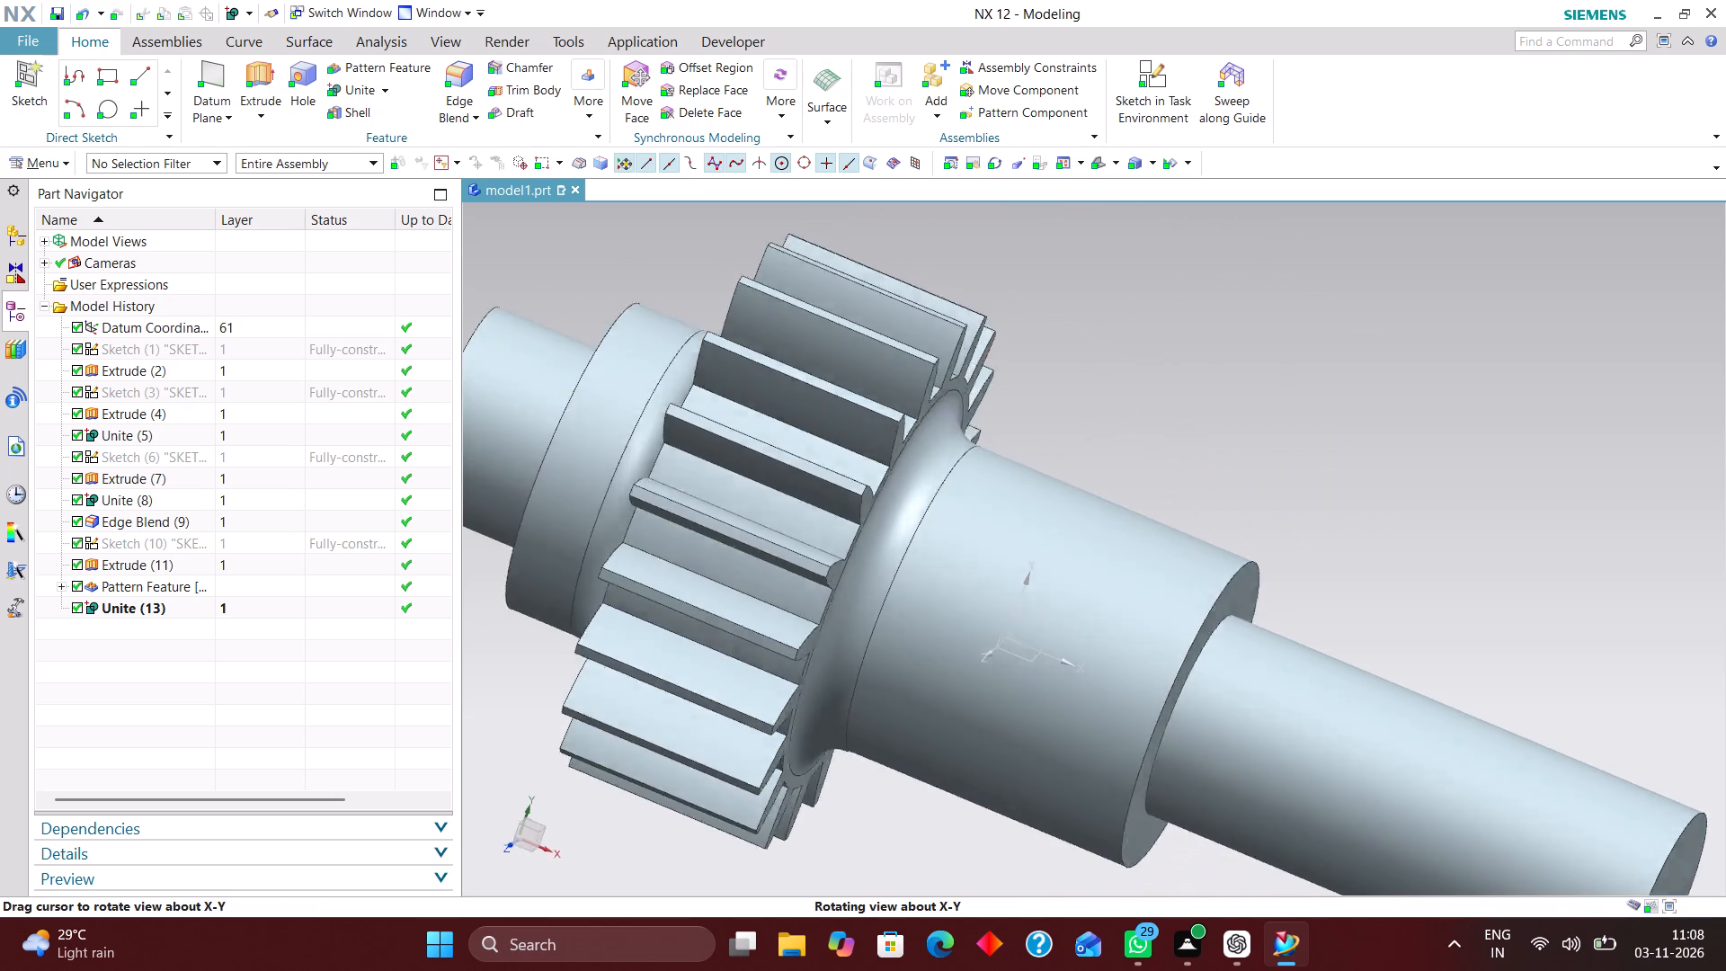
middle_drag(1089, 487, 1080, 482)
middle_drag(943, 448, 902, 432)
scroll(811, 514, up, 5)
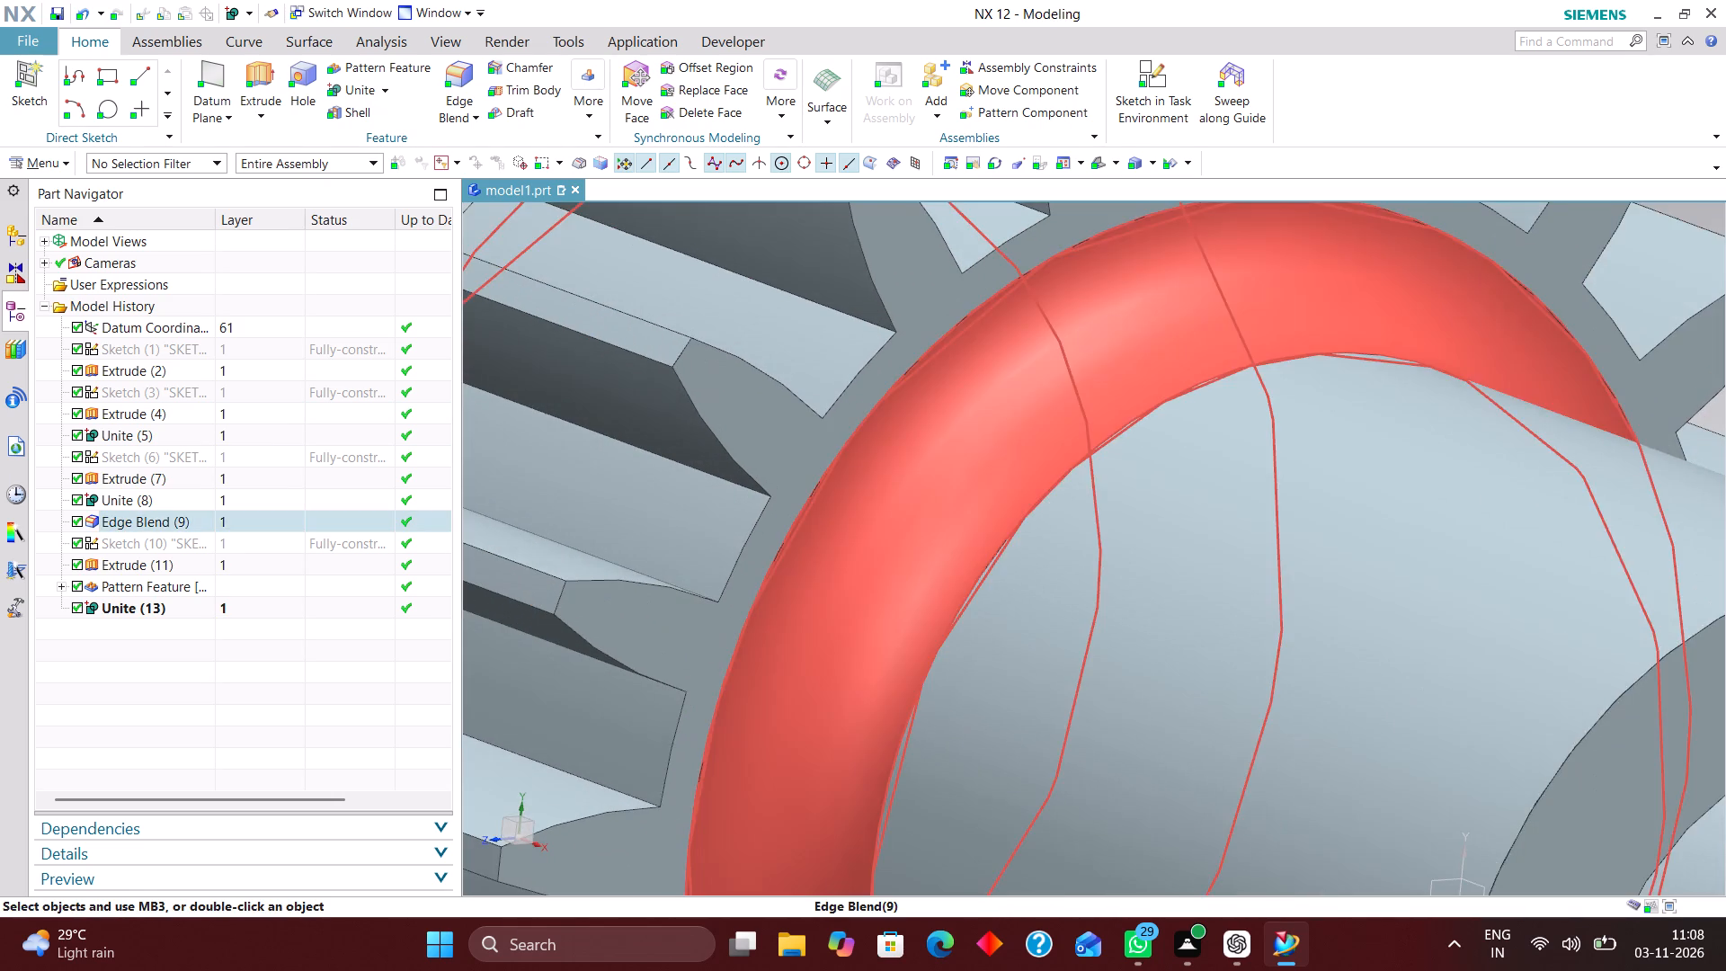
scroll(858, 504, down, 4)
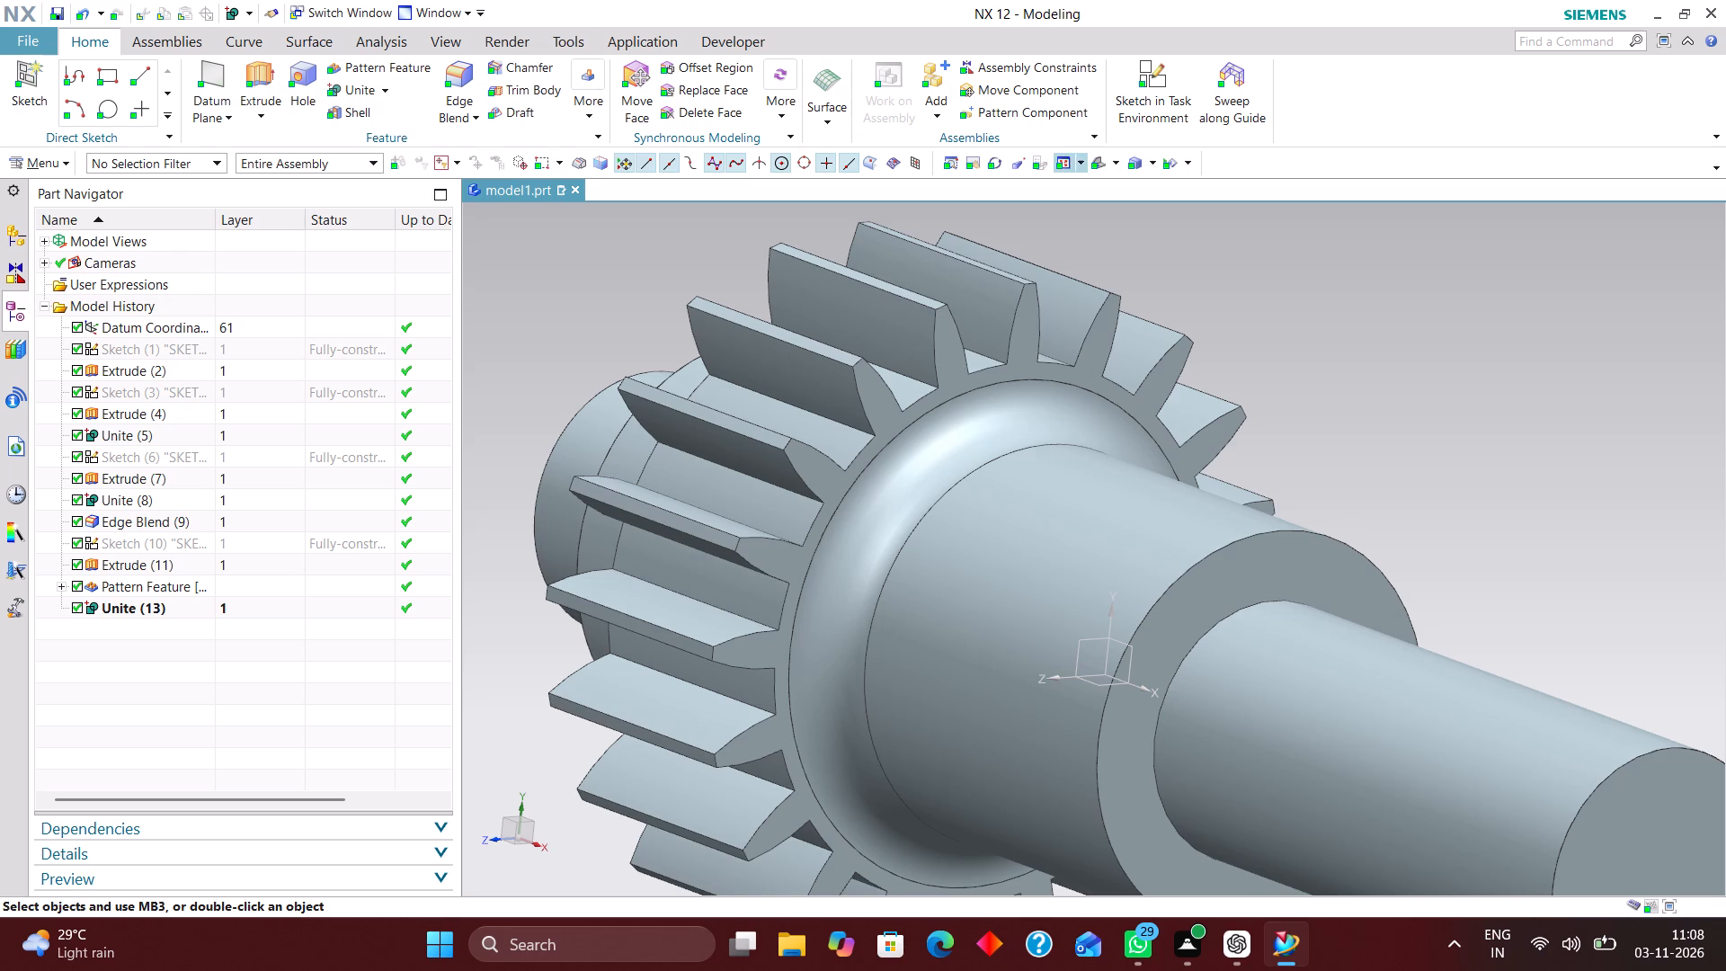
click(1099, 160)
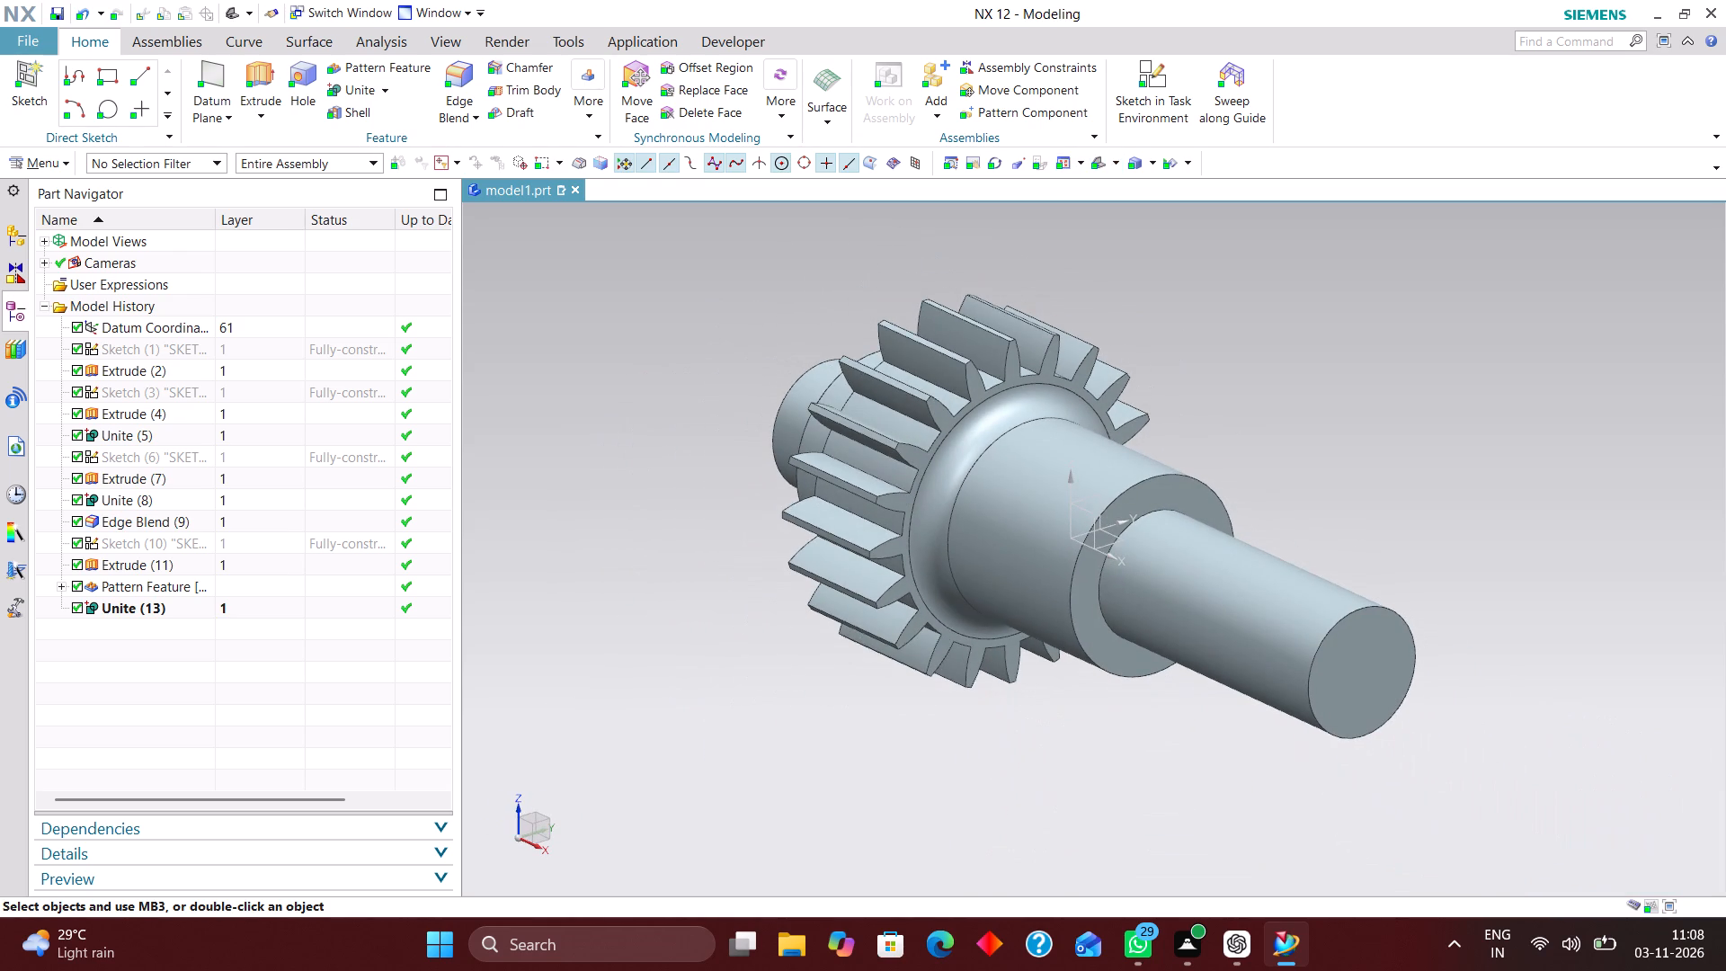
scroll(956, 458, up, 4)
scroll(1123, 470, down, 2)
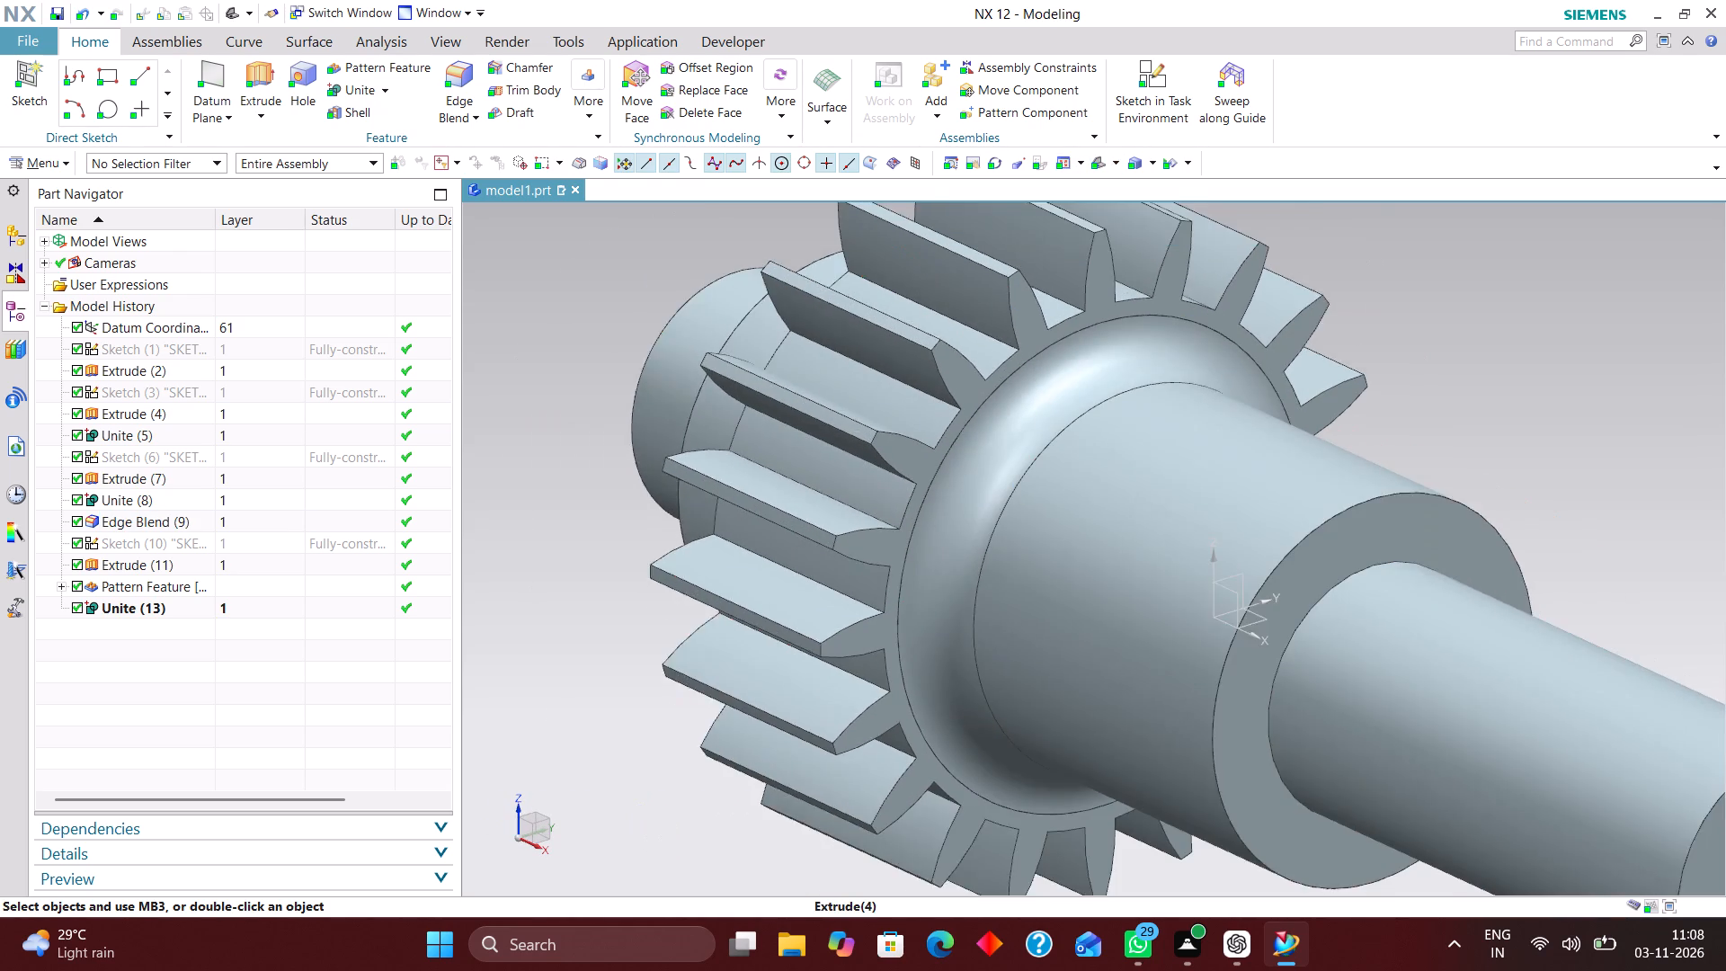
scroll(1021, 468, down, 2)
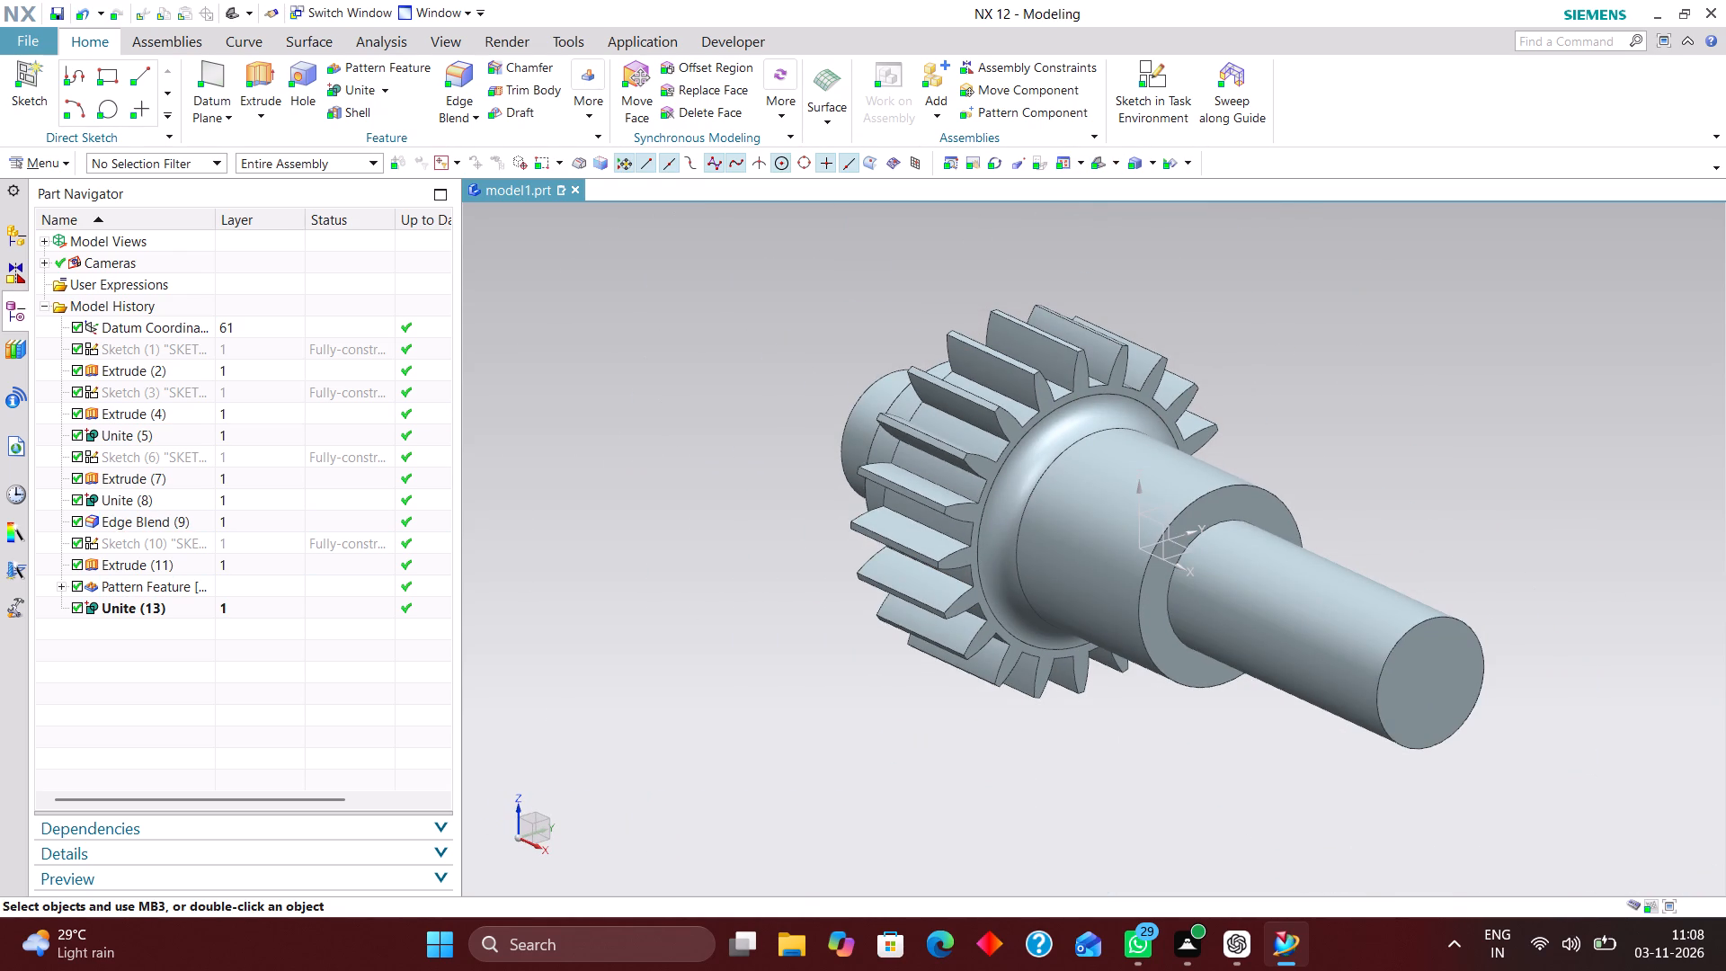
Open the tooth profile sketch for editing with rollback and move its 40 mm diameter dimension closer to the tooth.
click(250, 544)
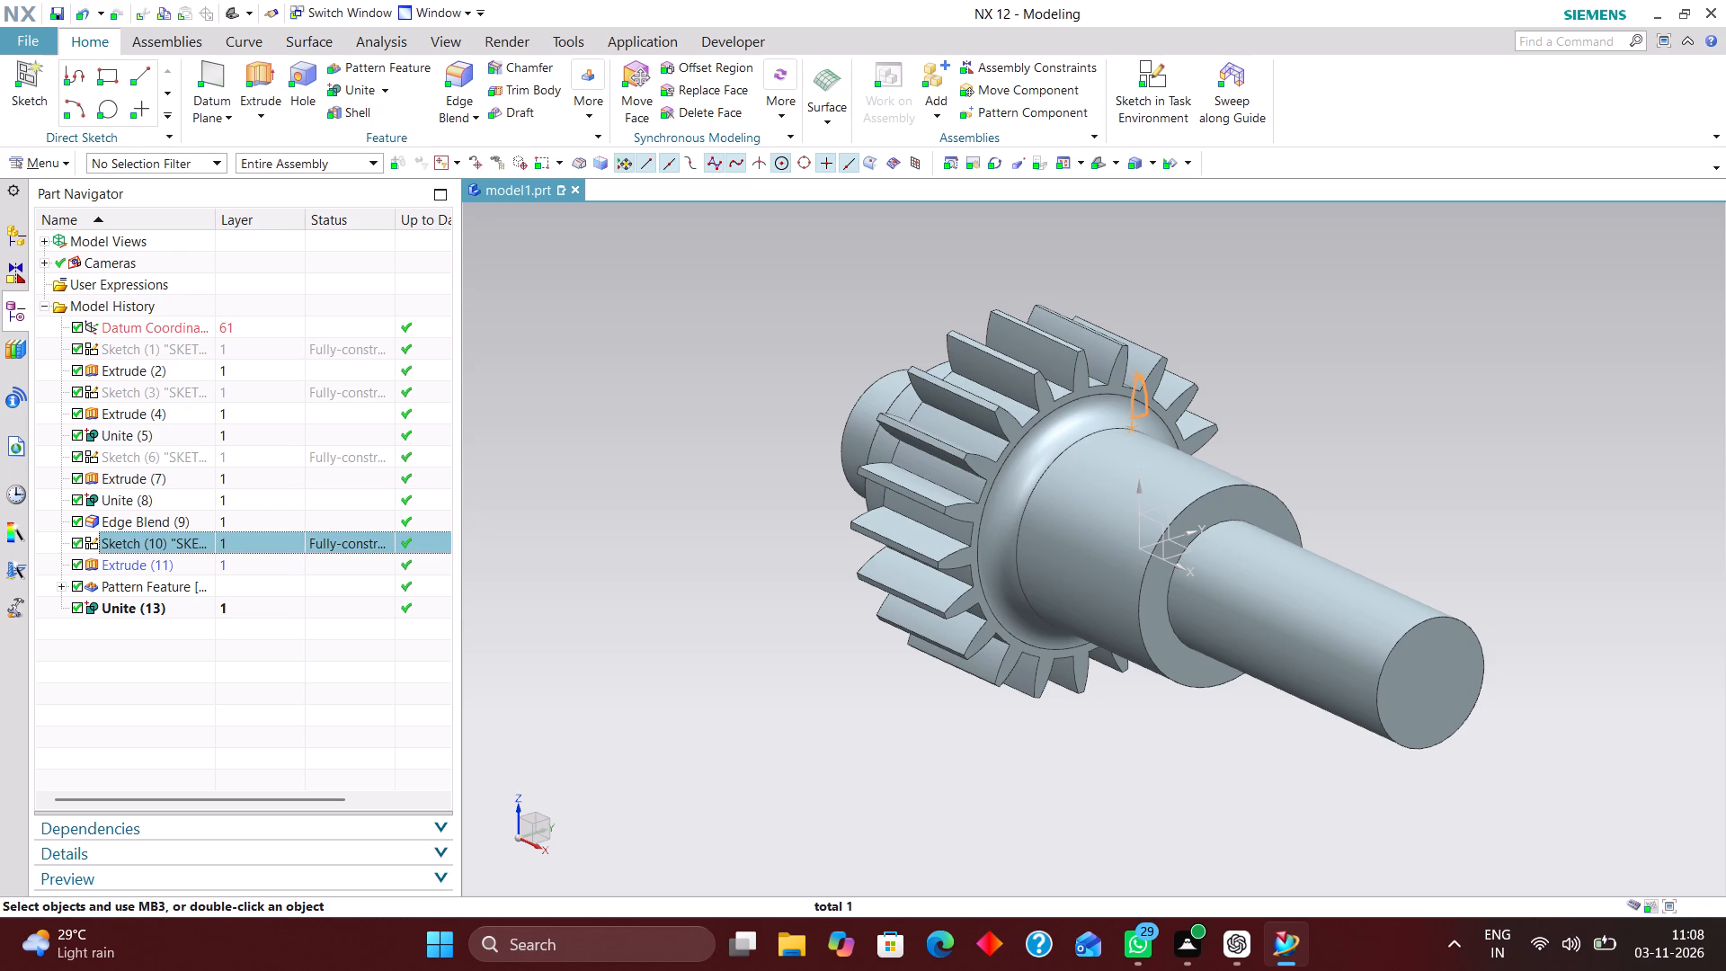
right_click(251, 539)
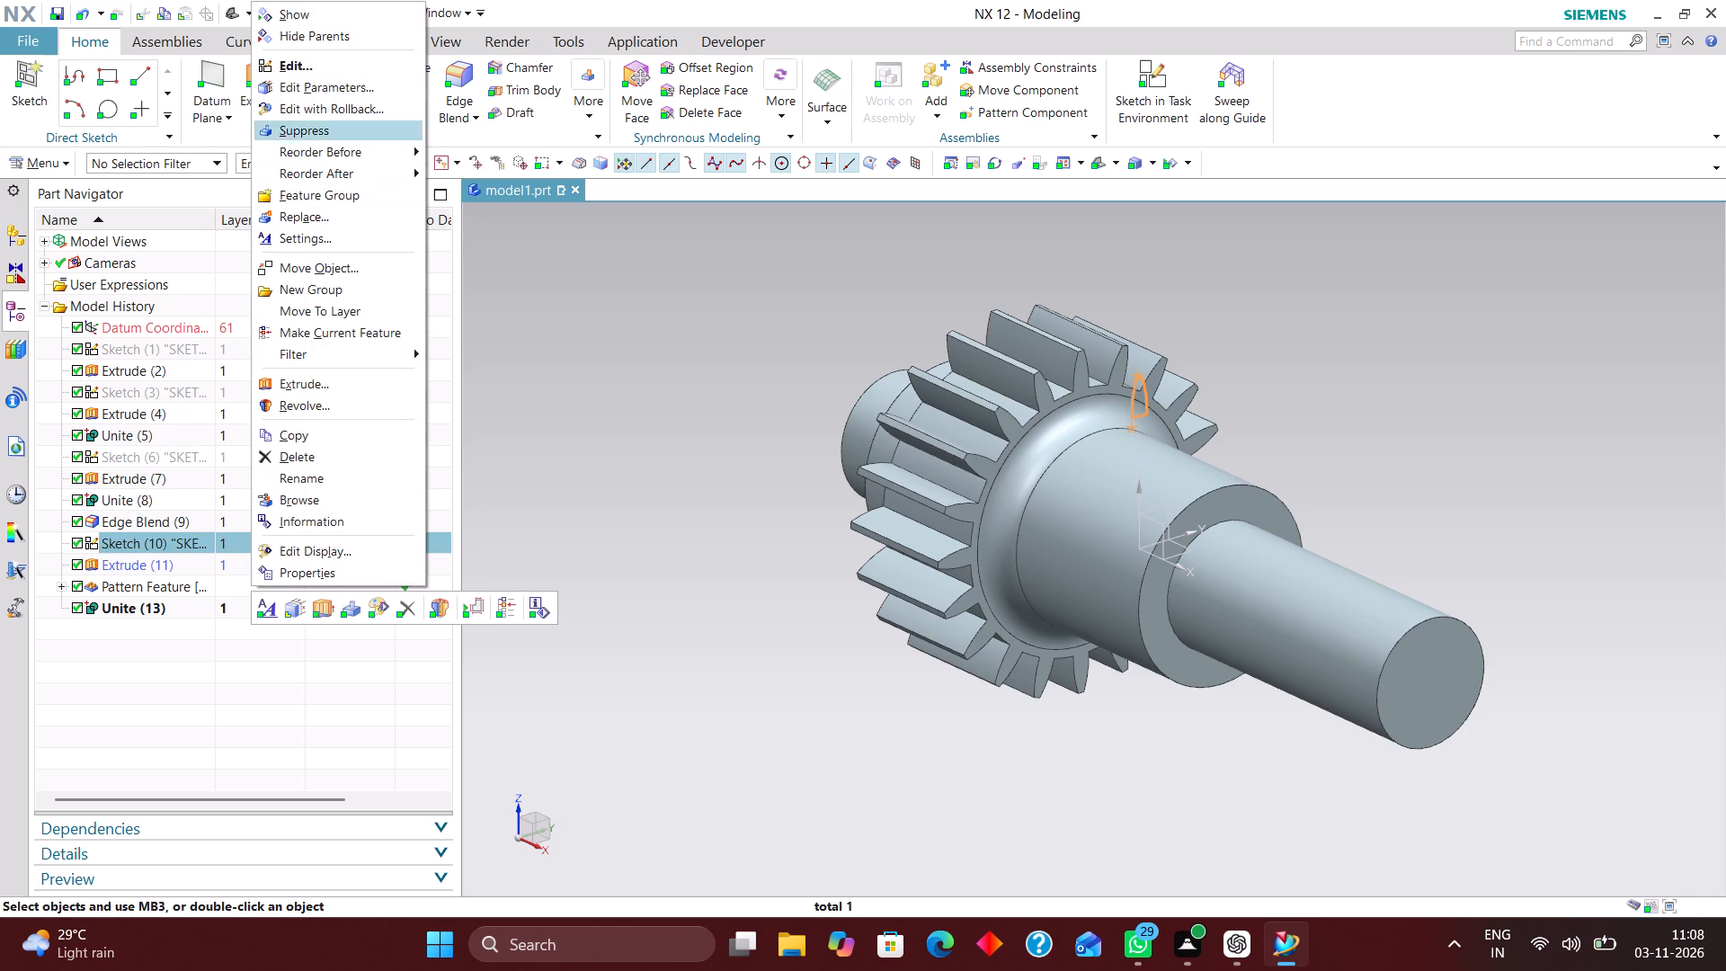
click(350, 105)
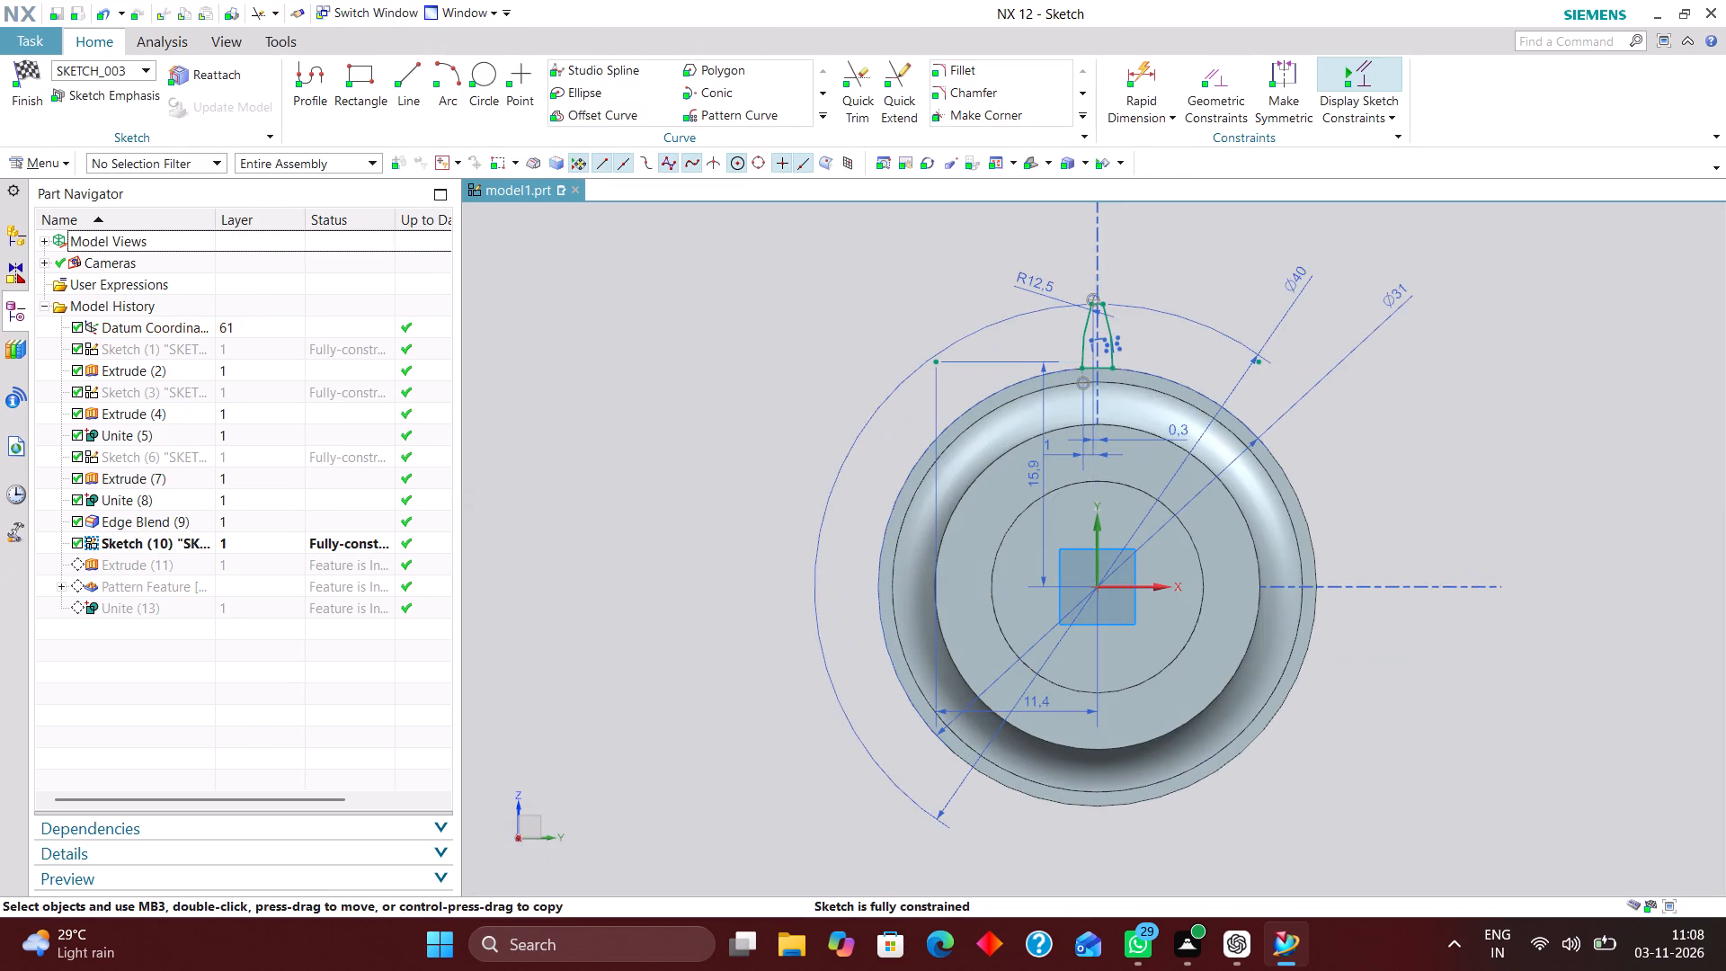
scroll(1137, 352, up, 5)
scroll(1054, 437, down, 2)
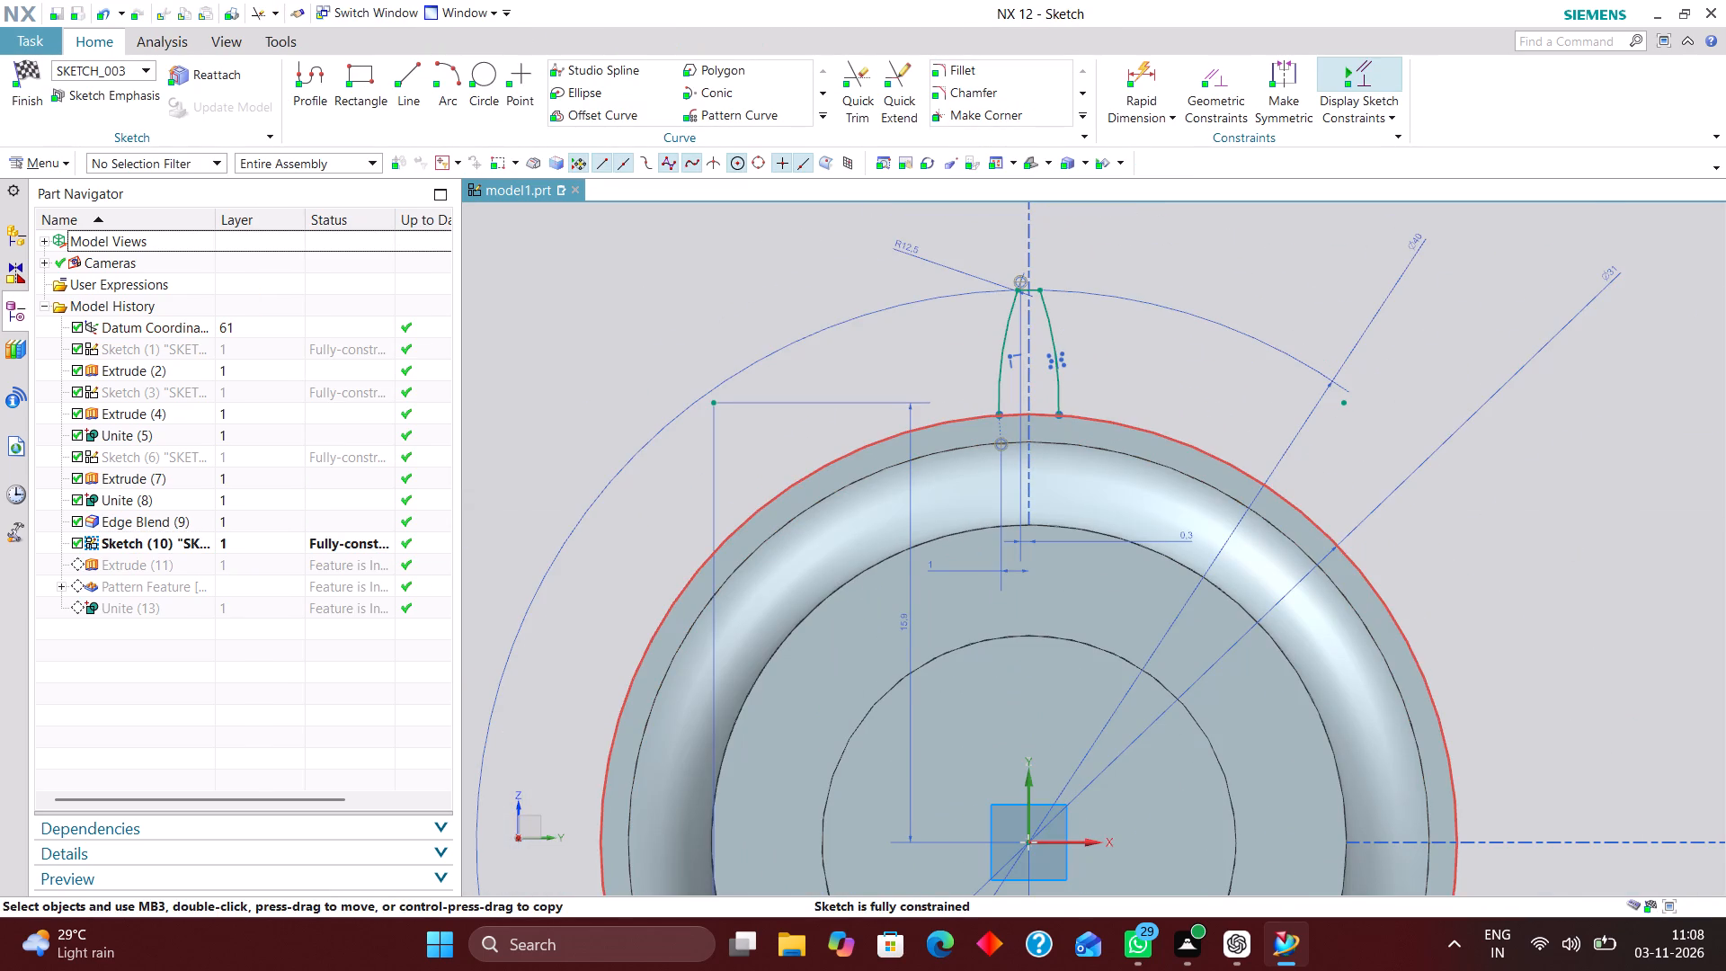
drag(1415, 231, 1339, 251)
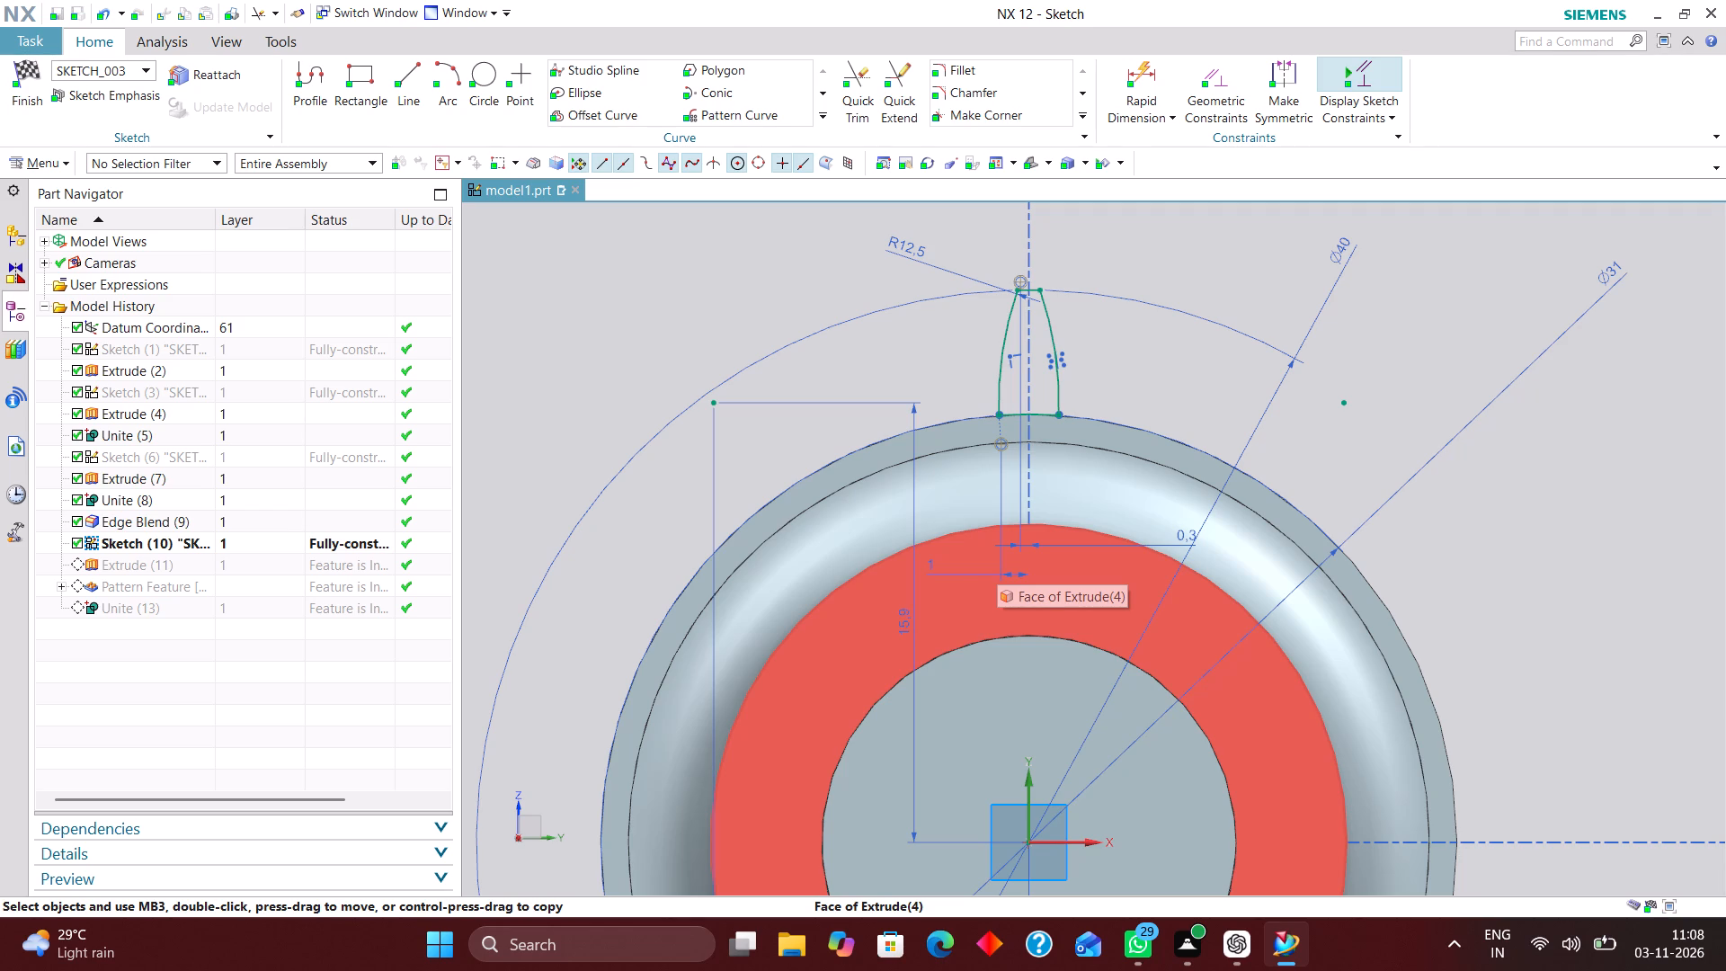
Add an inferred Rapid Dimension between the two tip corners of the tooth profile, placed above the tooth.
scroll(1068, 514, up, 4)
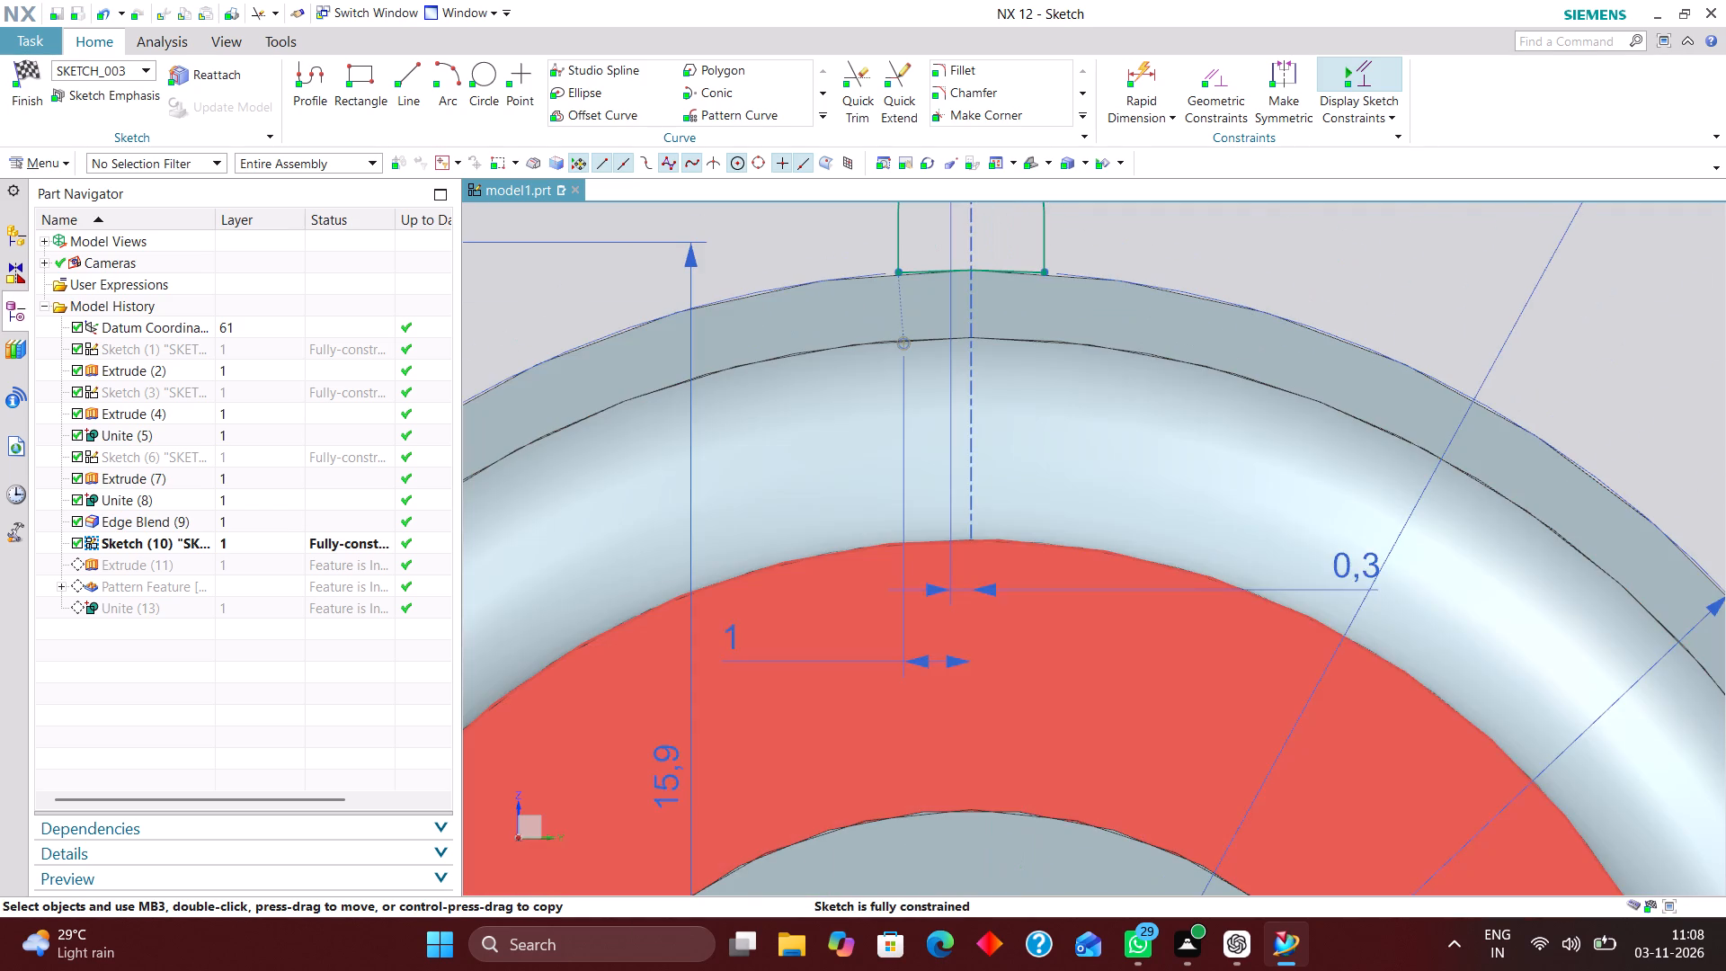
scroll(970, 536, down, 2)
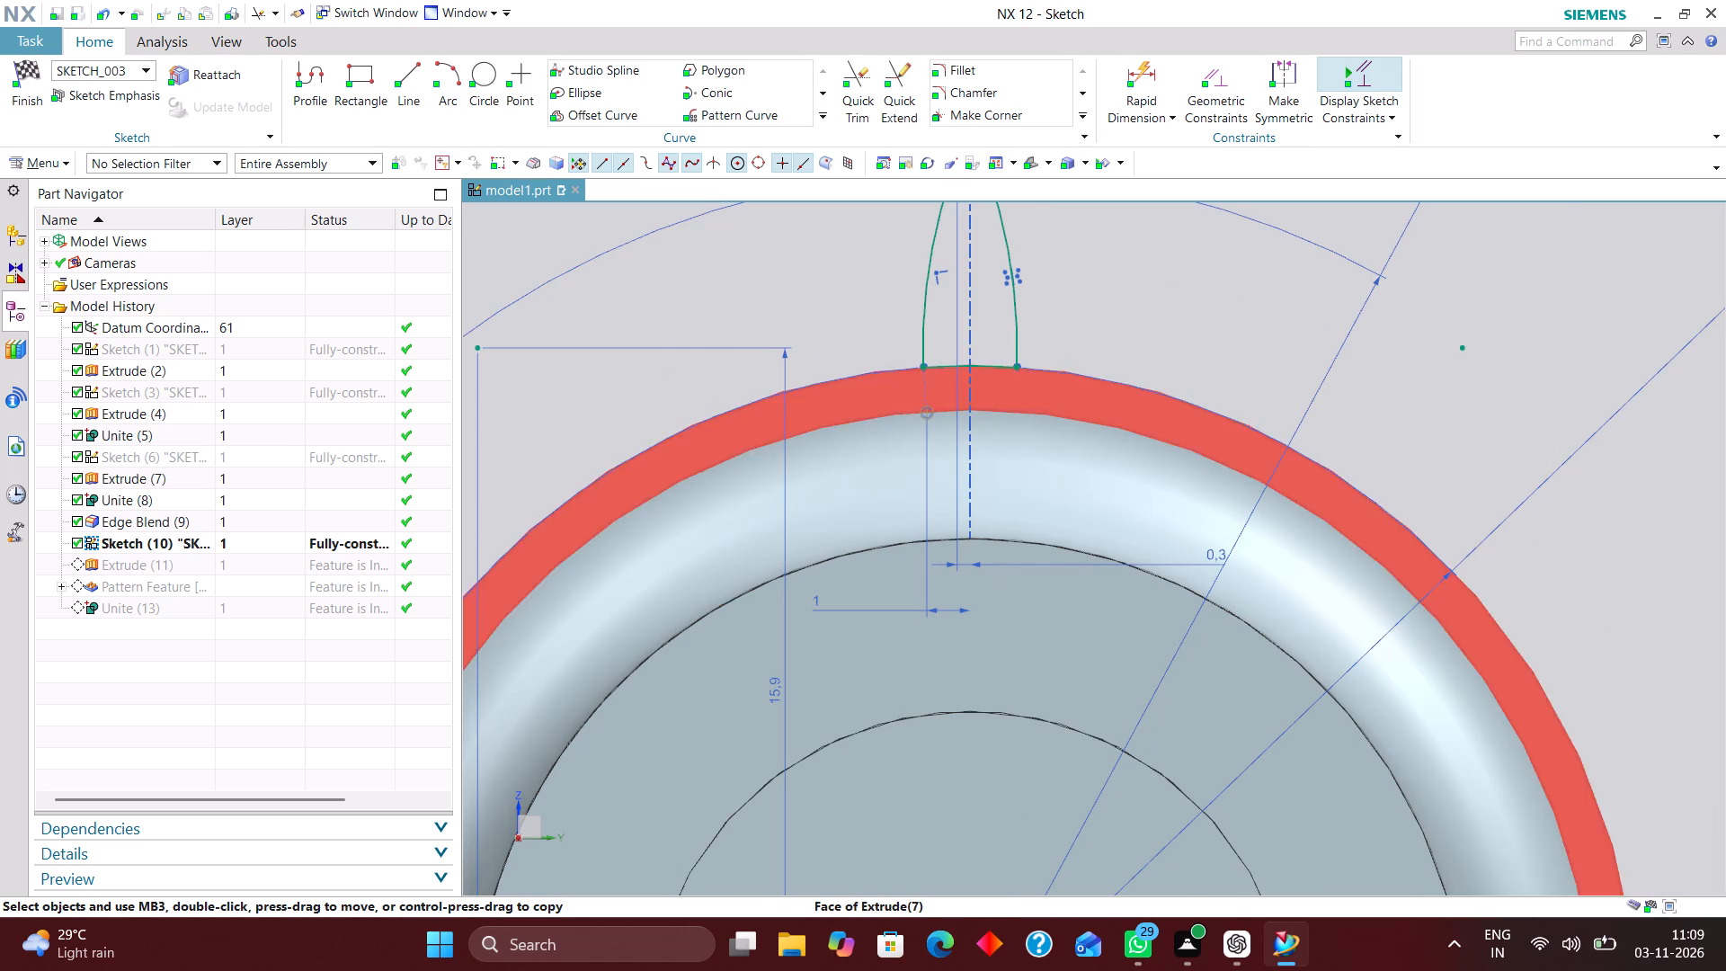
scroll(1057, 544, down, 2)
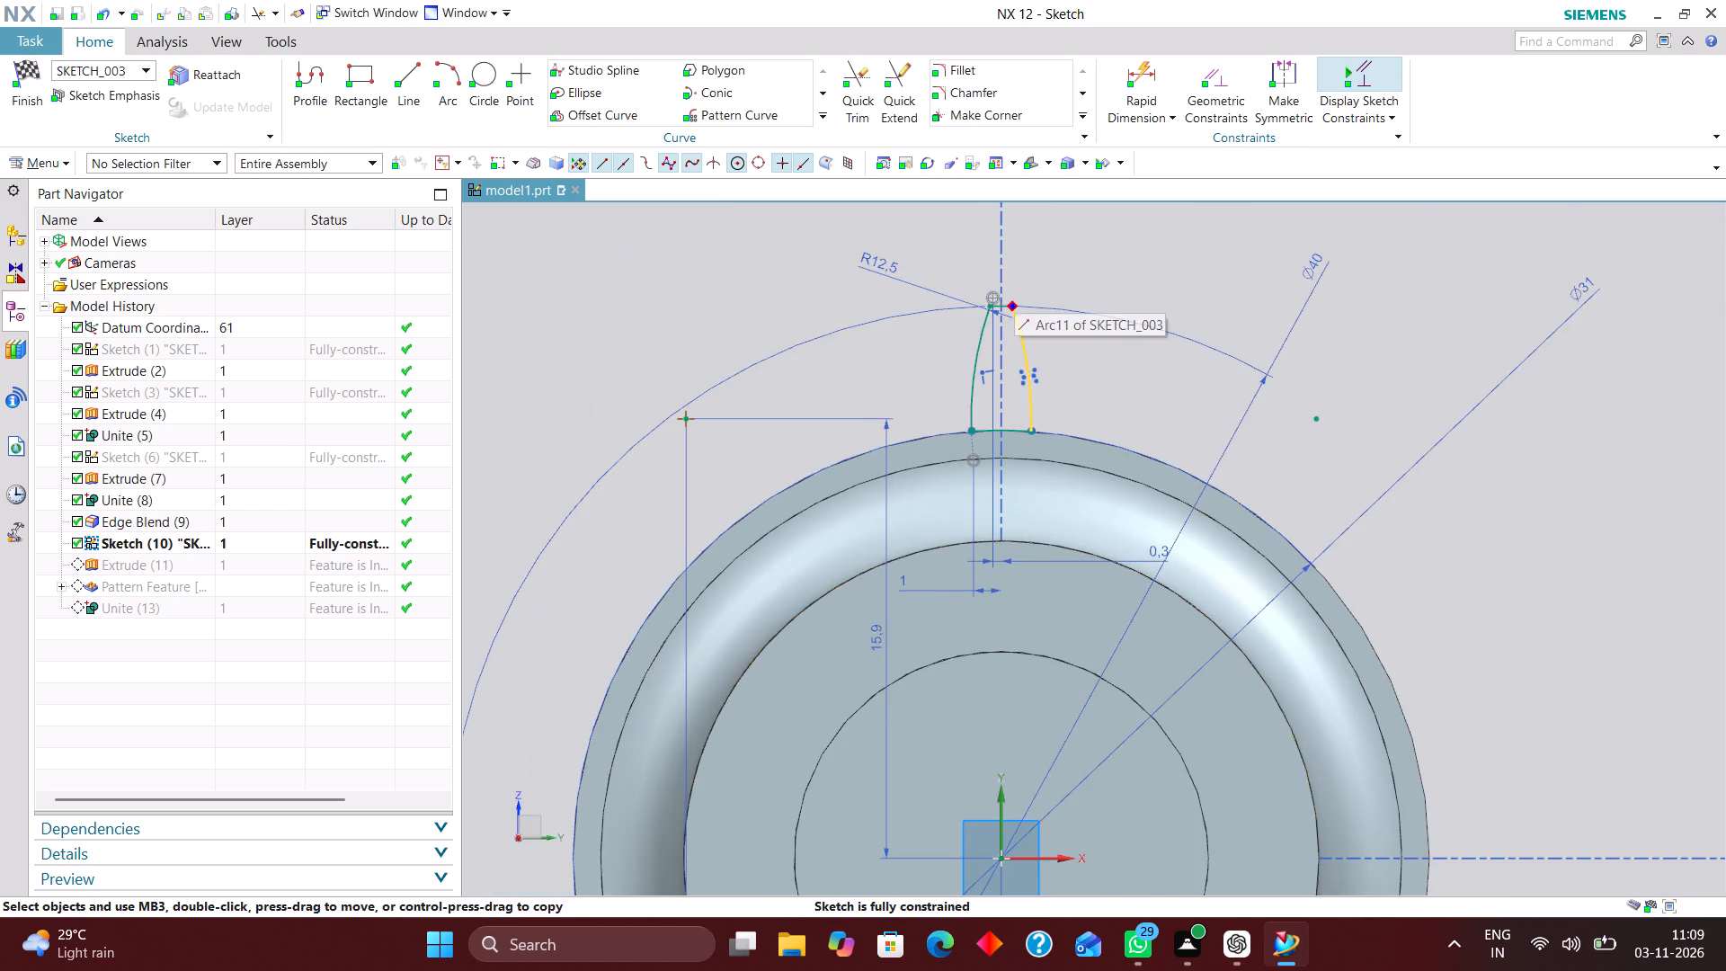
scroll(998, 306, up, 4)
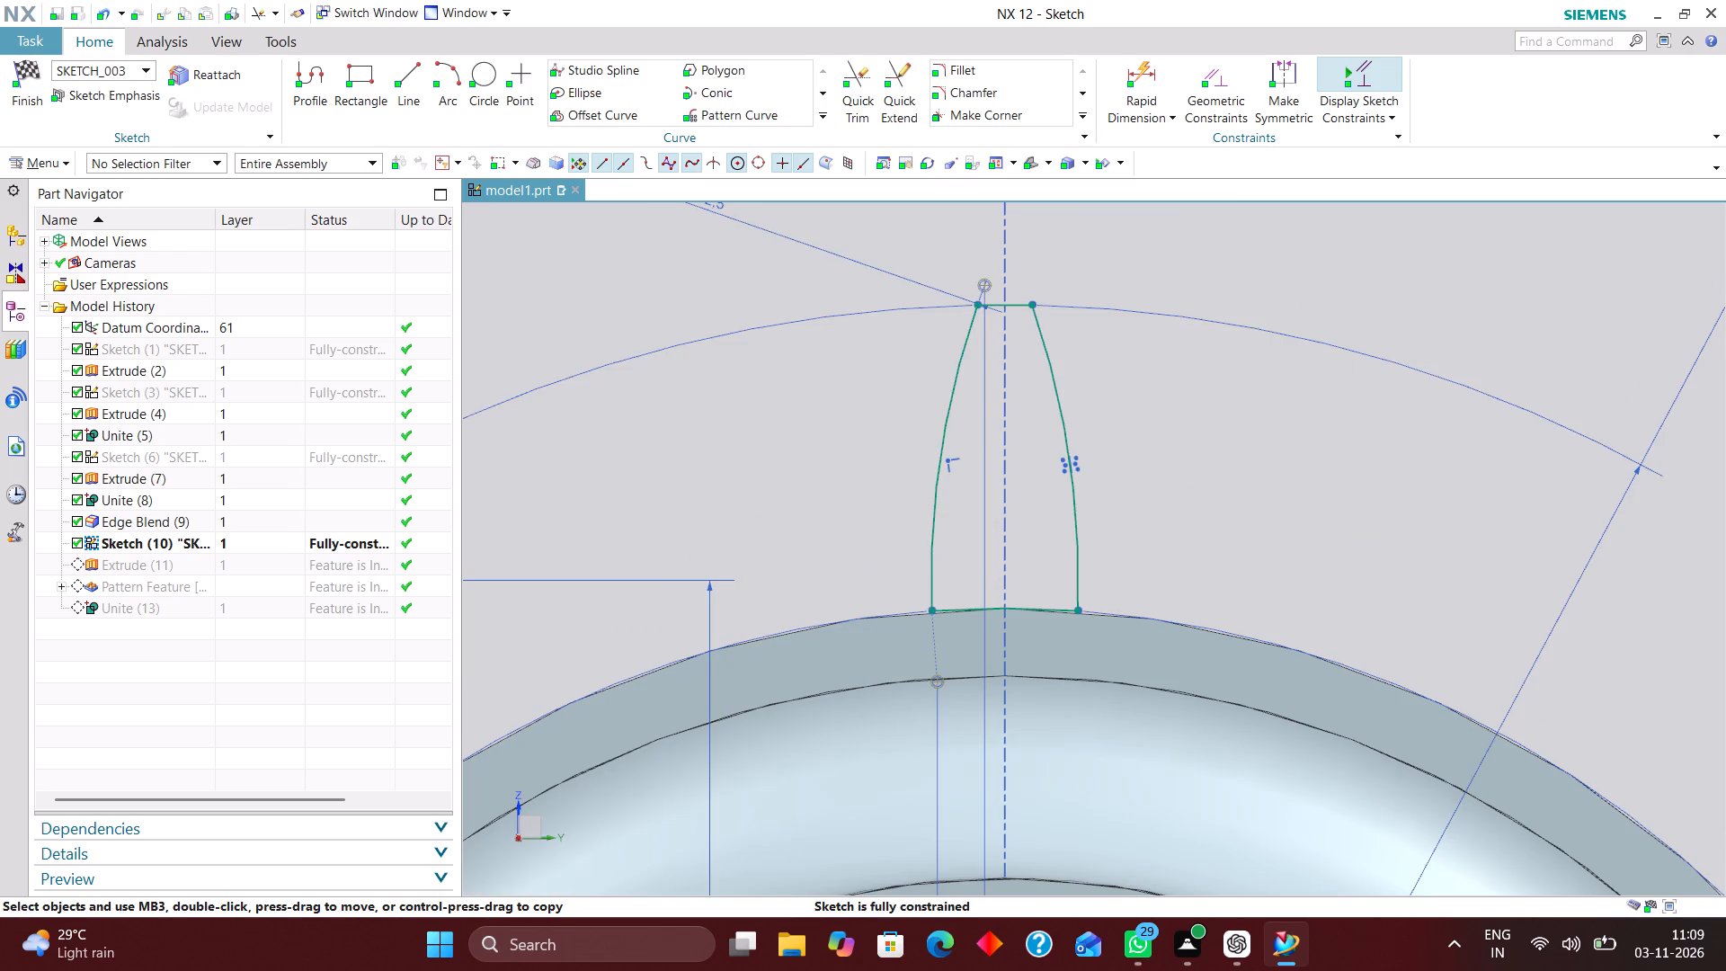
scroll(970, 492, down, 3)
scroll(1003, 336, up, 4)
click(1140, 58)
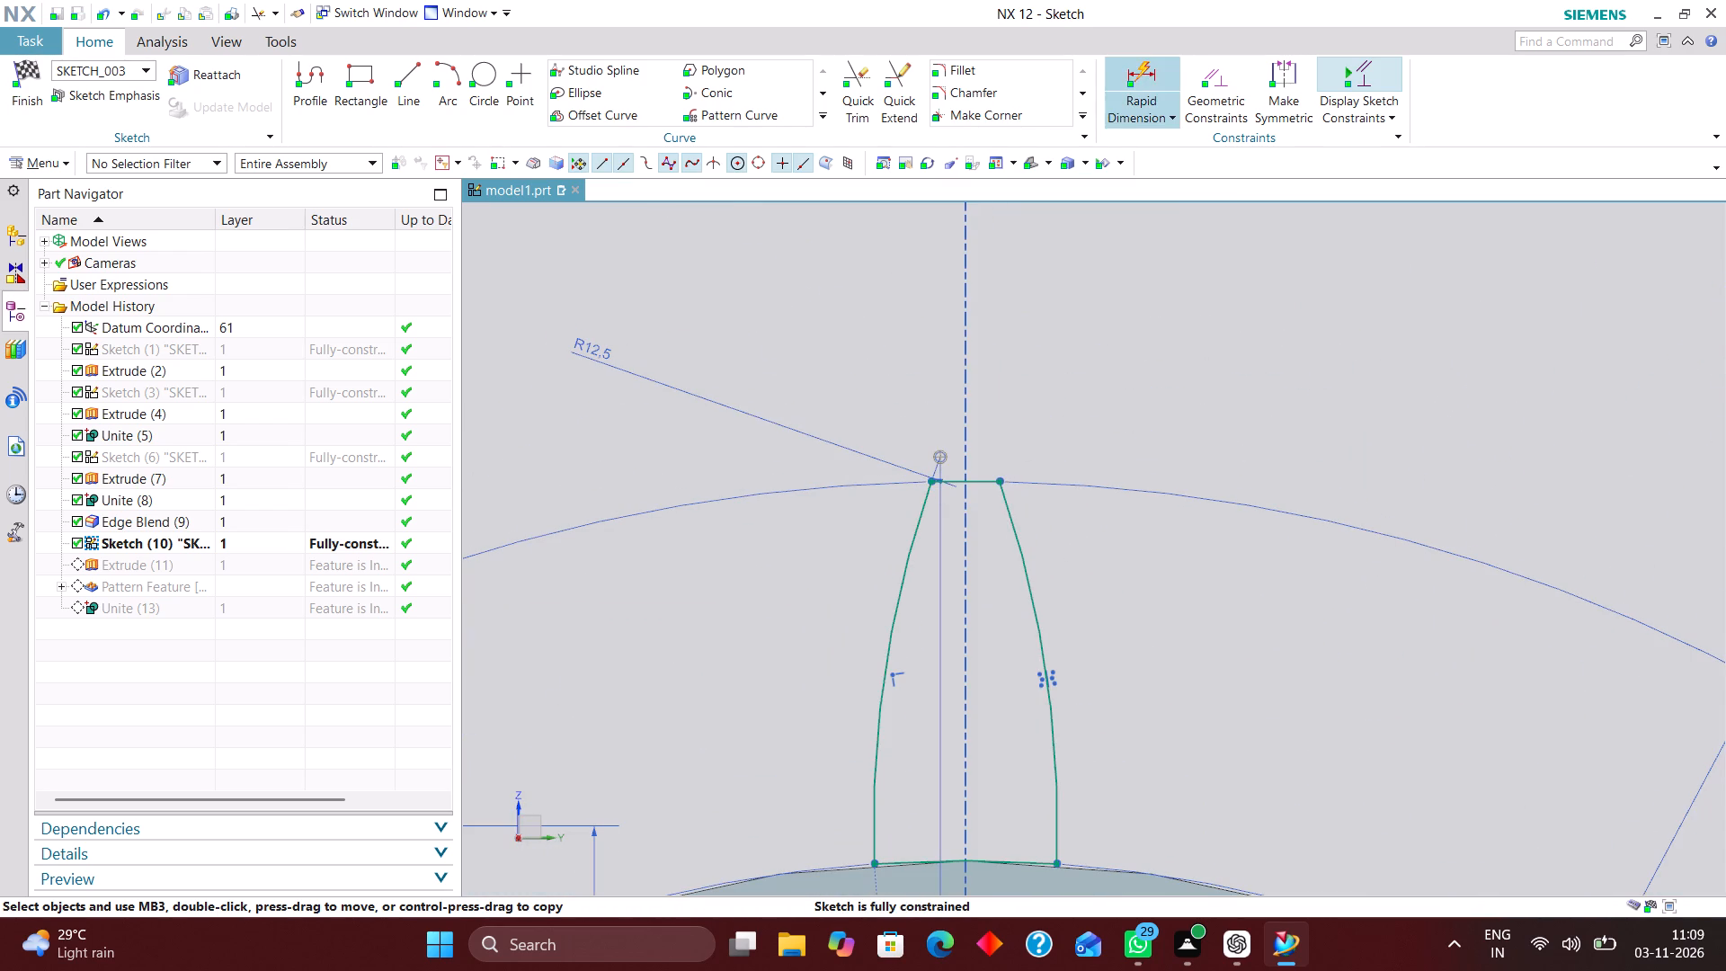
click(1143, 67)
scroll(978, 421, up, 3)
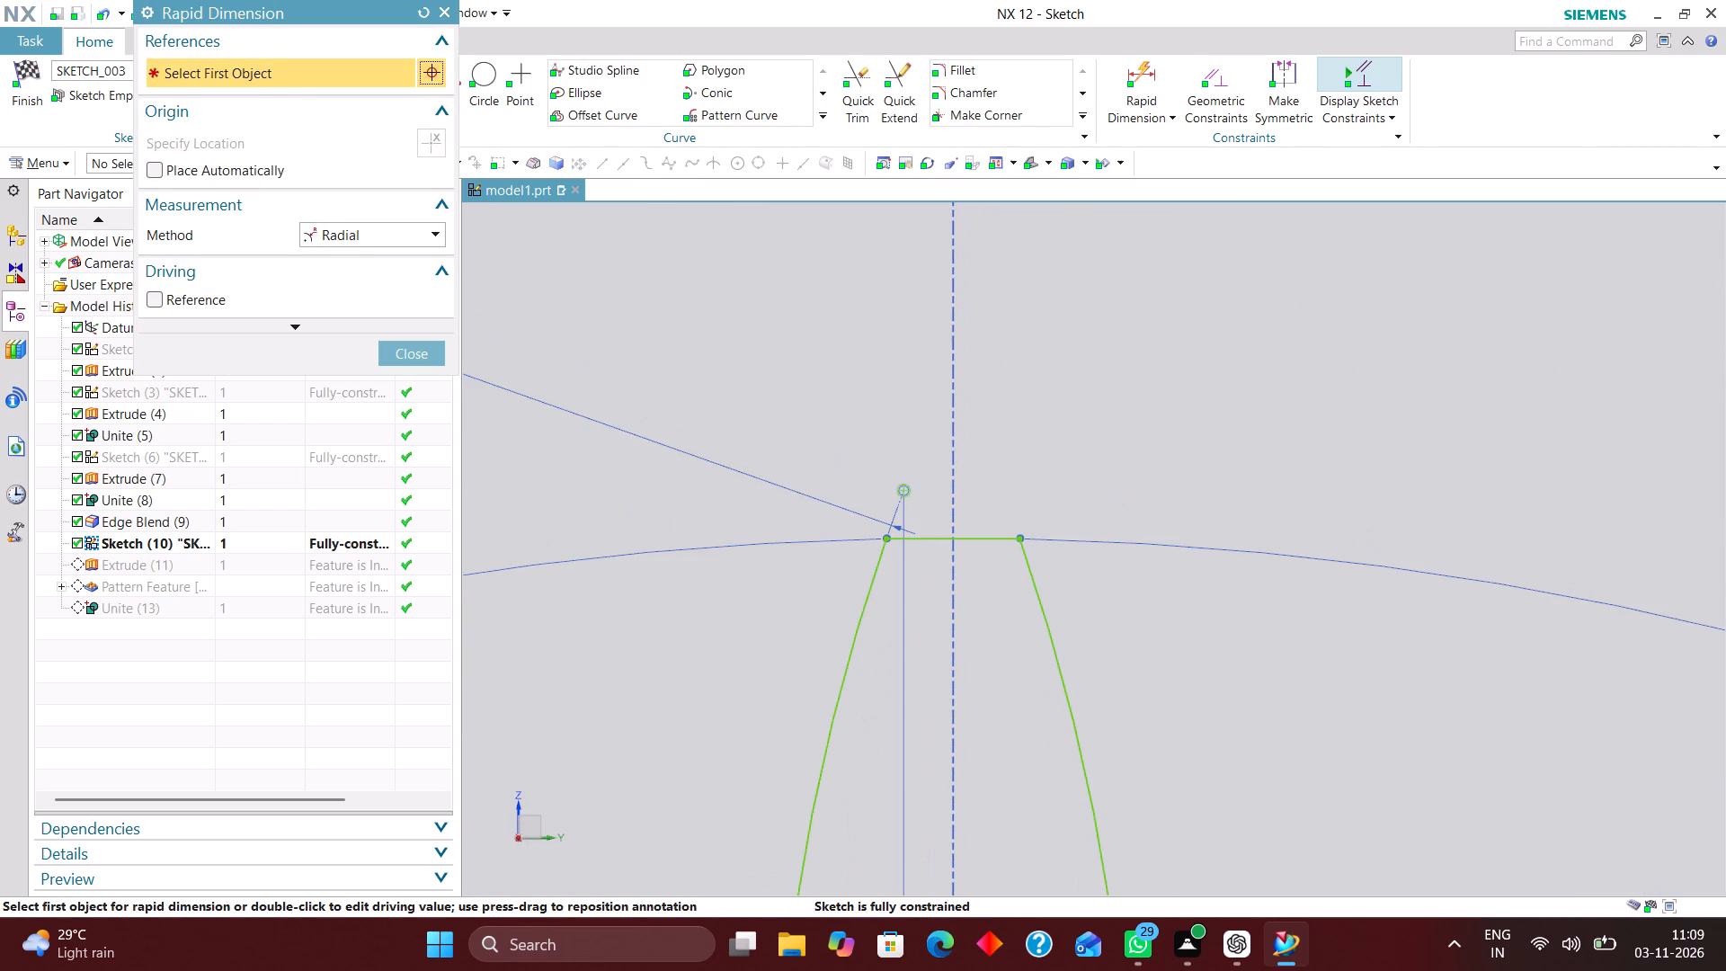
click(413, 240)
click(403, 263)
scroll(971, 493, up, 3)
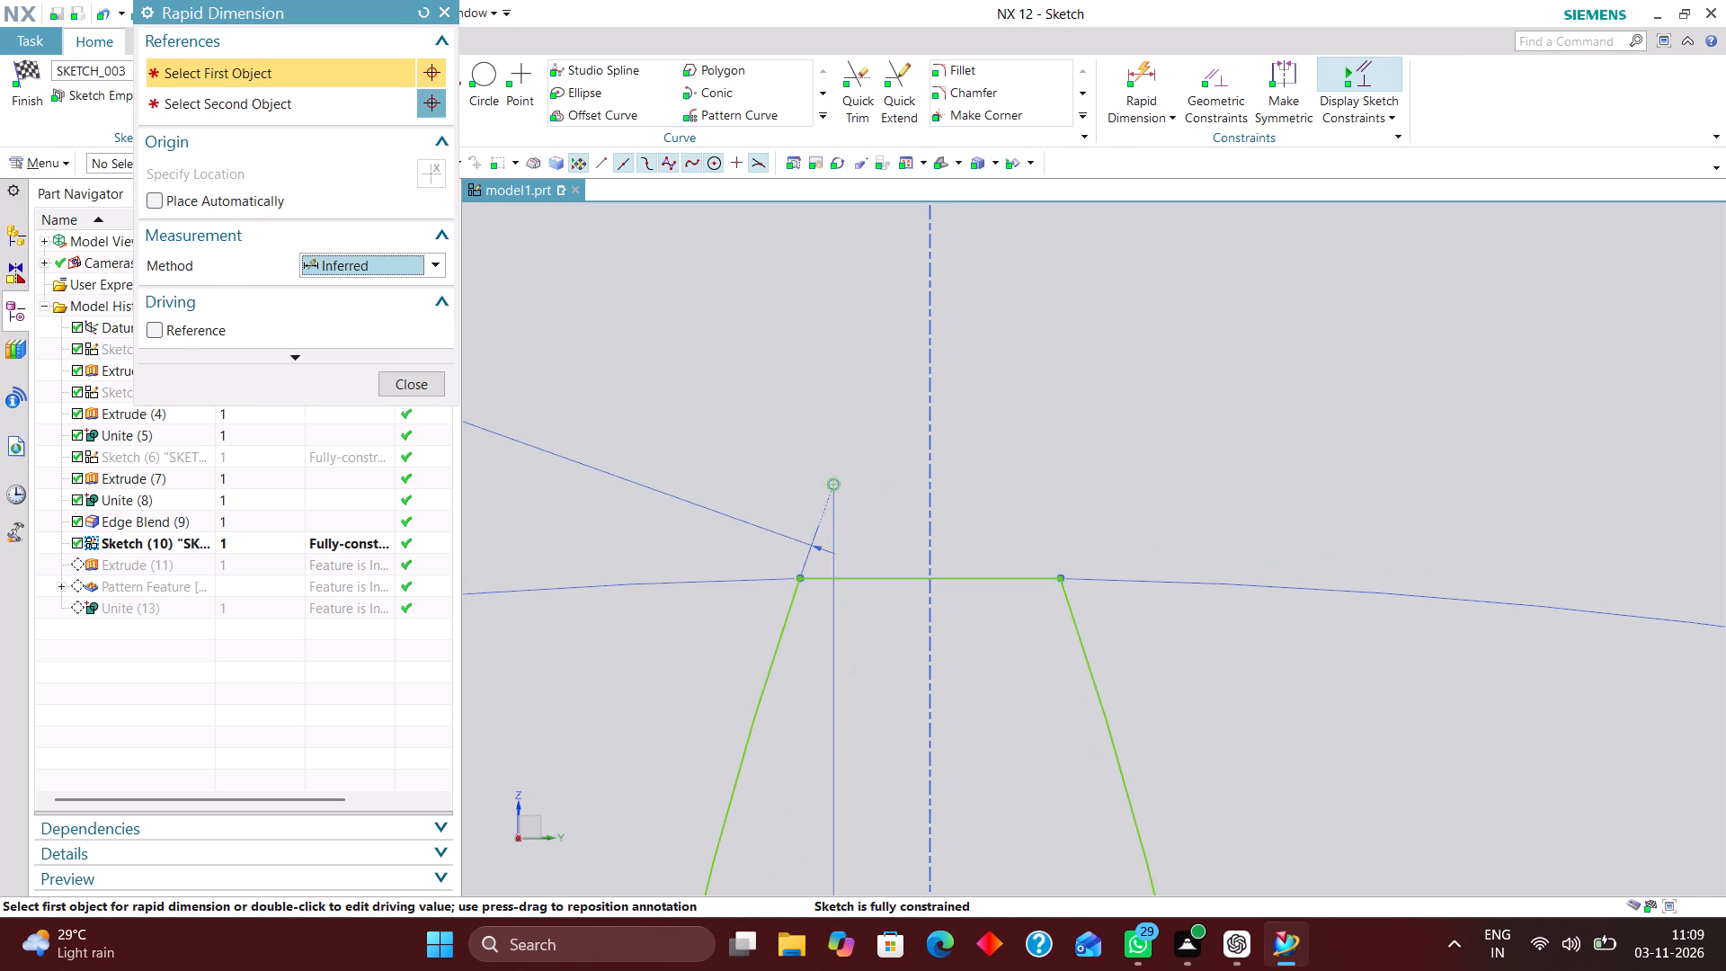
click(998, 575)
click(426, 18)
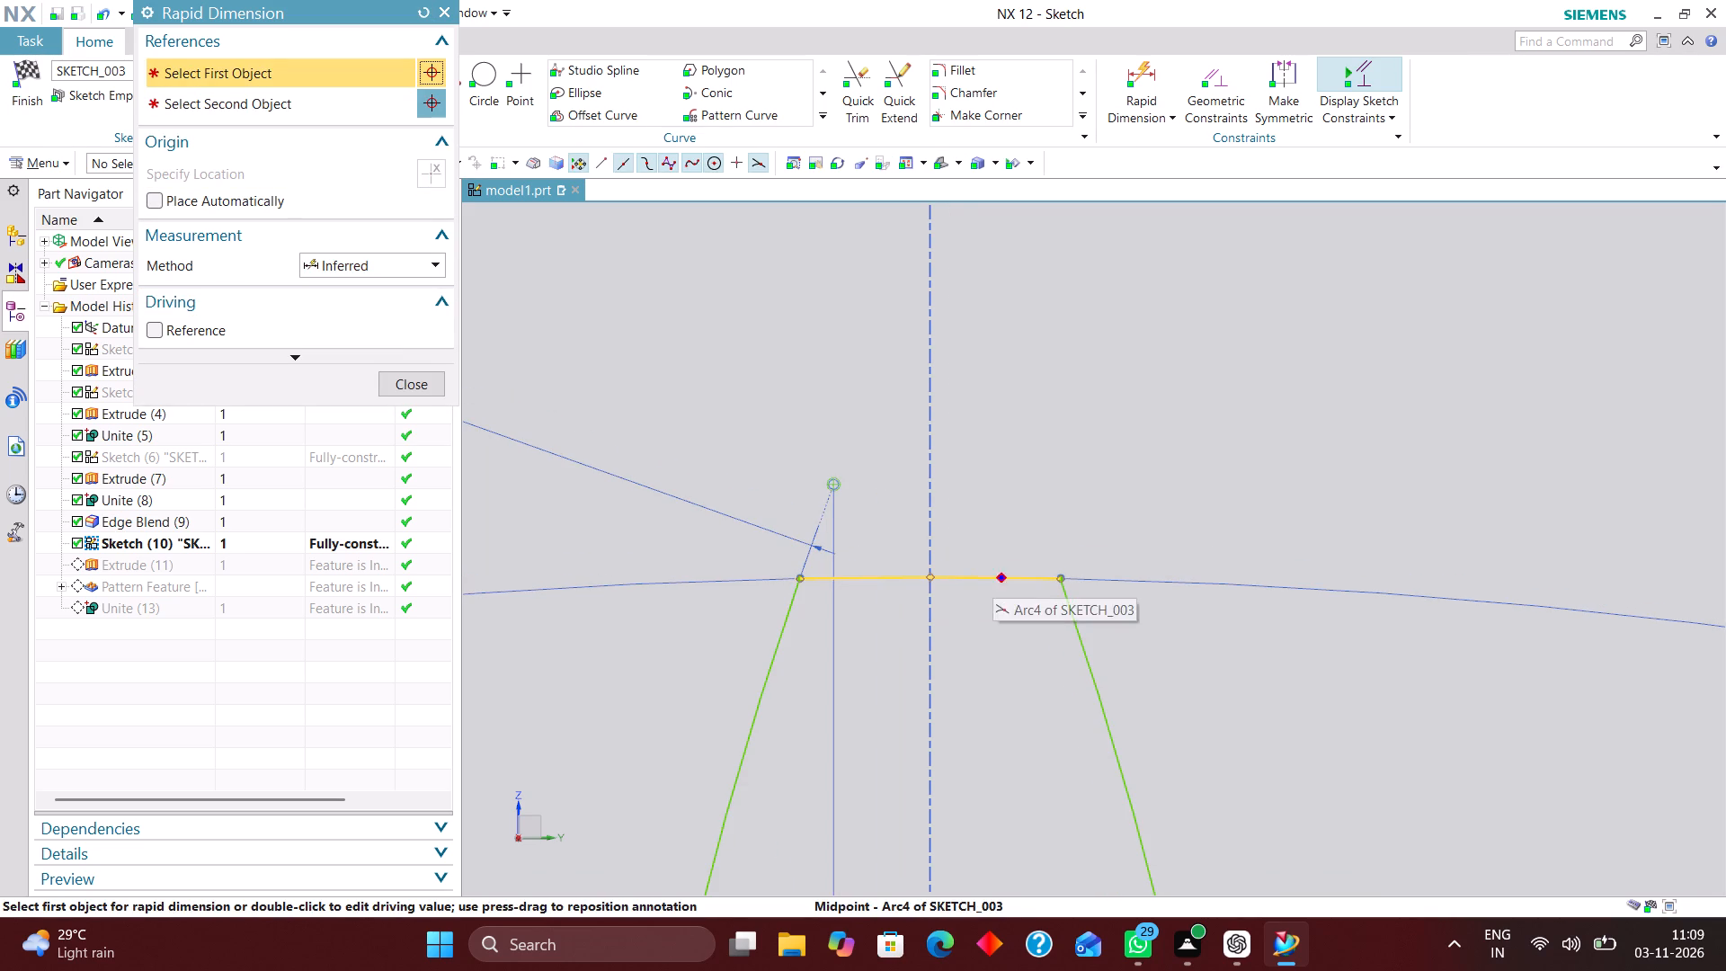
click(798, 575)
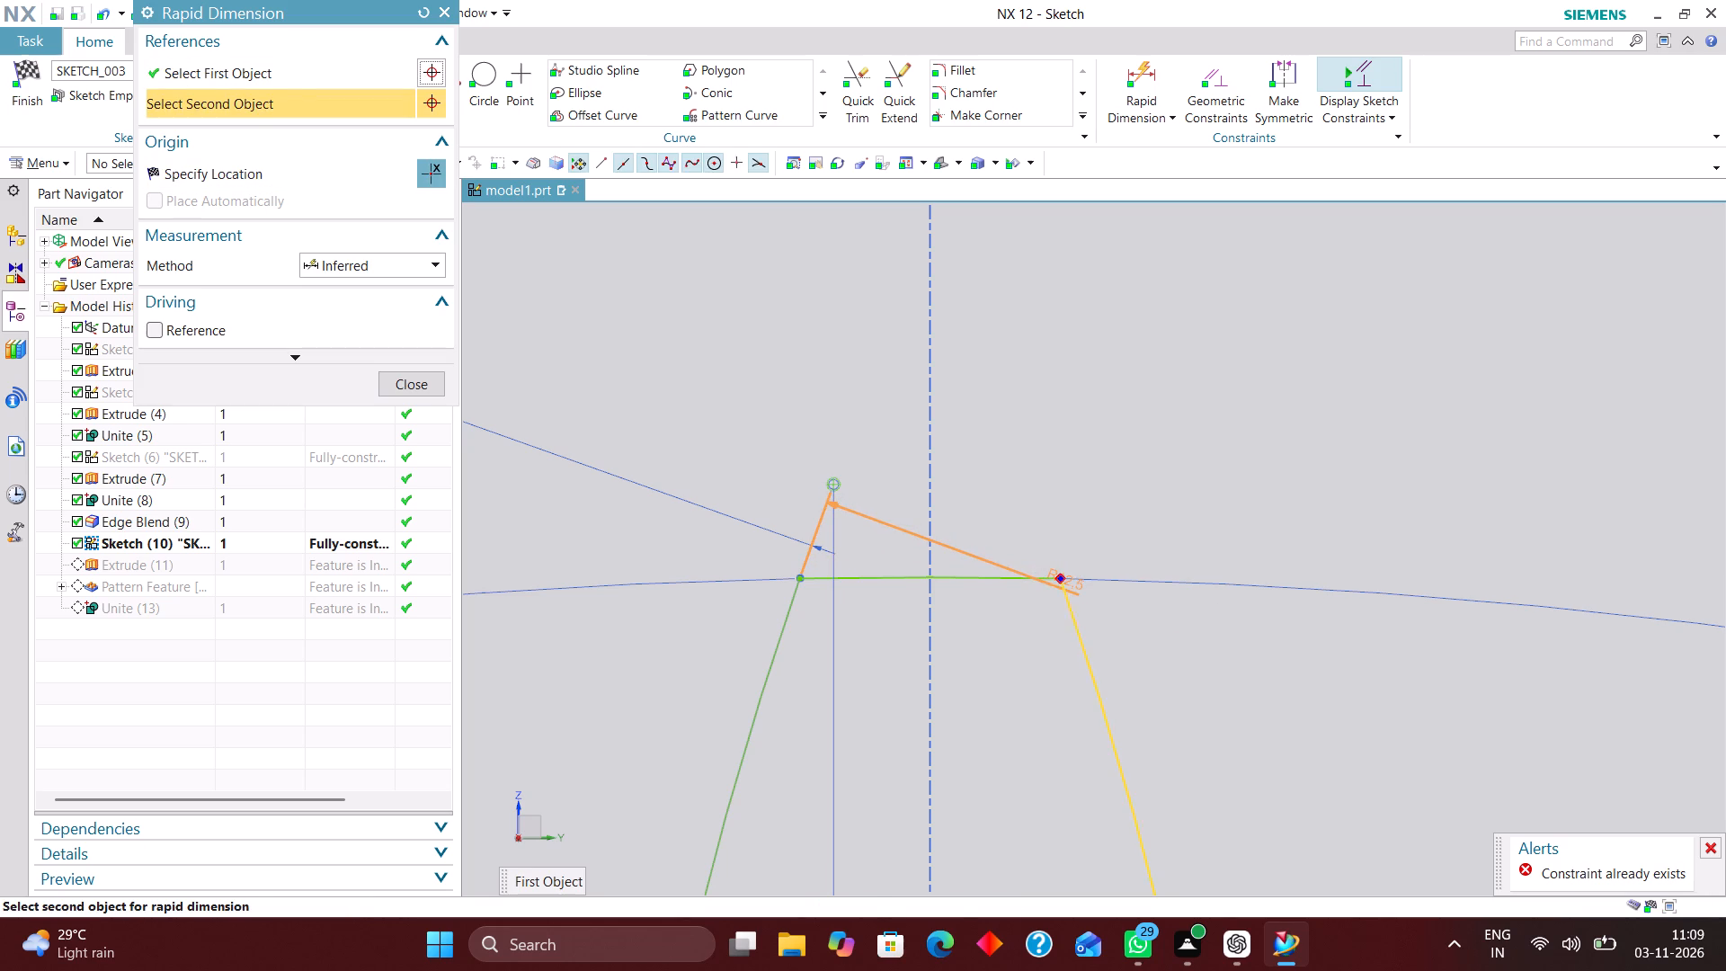
click(1061, 579)
click(919, 283)
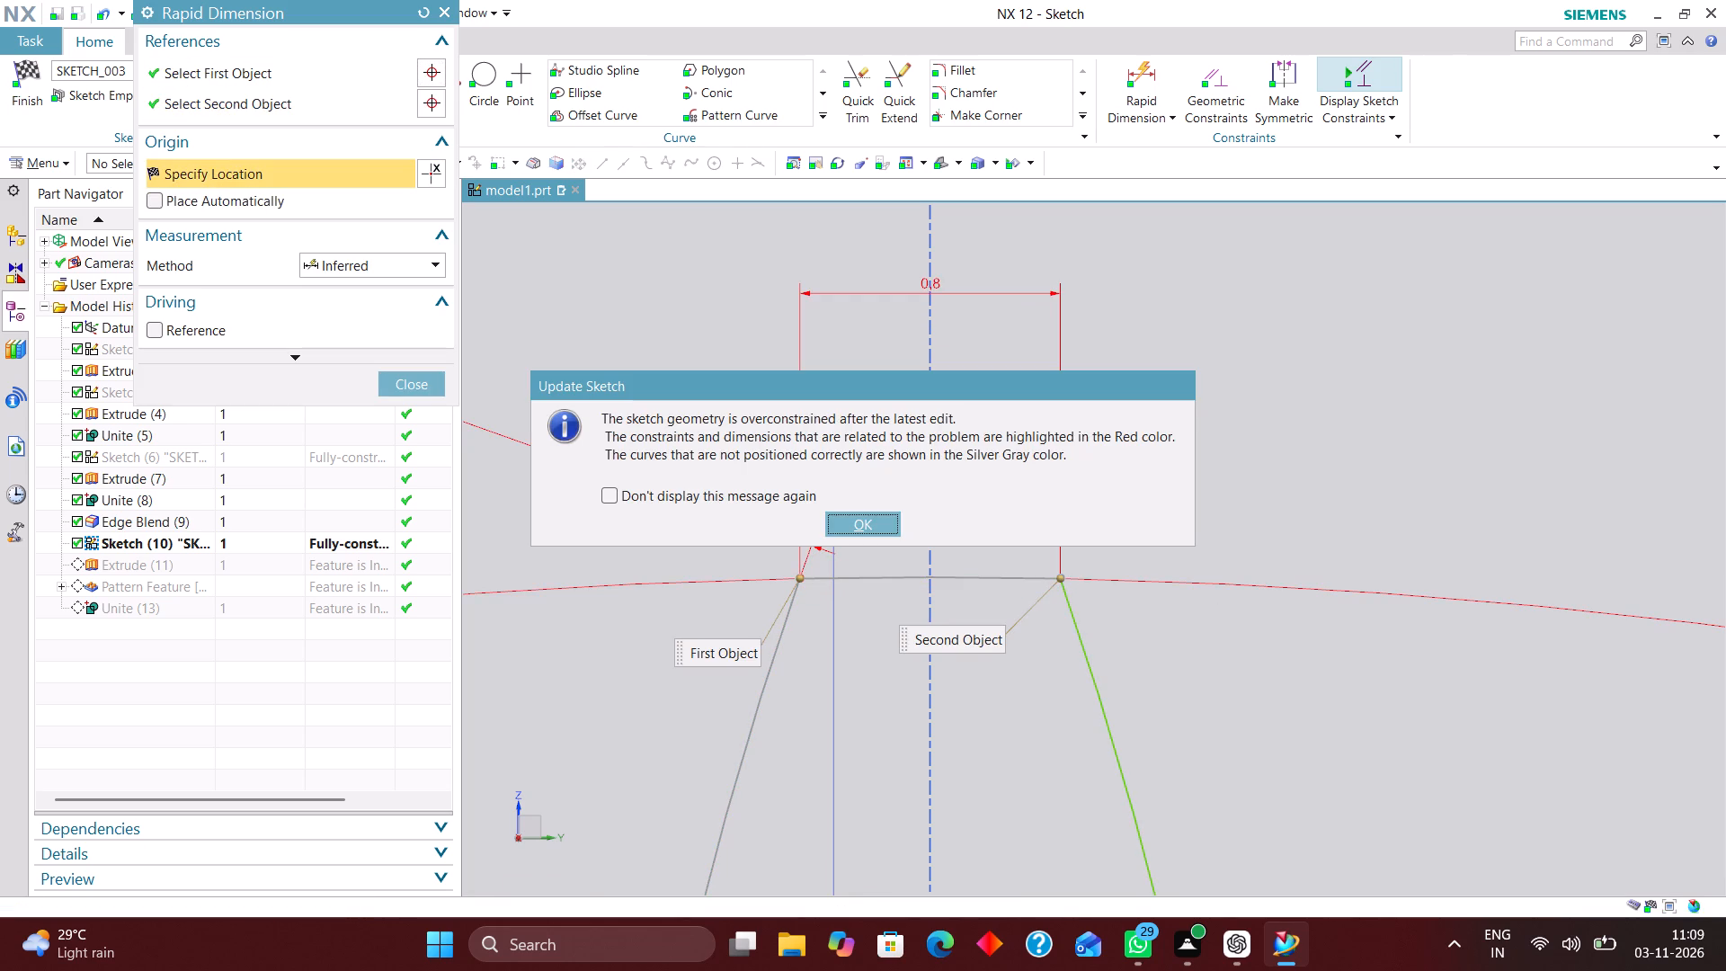
click(878, 526)
click(425, 386)
Delete the horizontal 11.4 mm dimension between the tooth flank arc's centre and the vertical axis.
scroll(892, 413, down, 2)
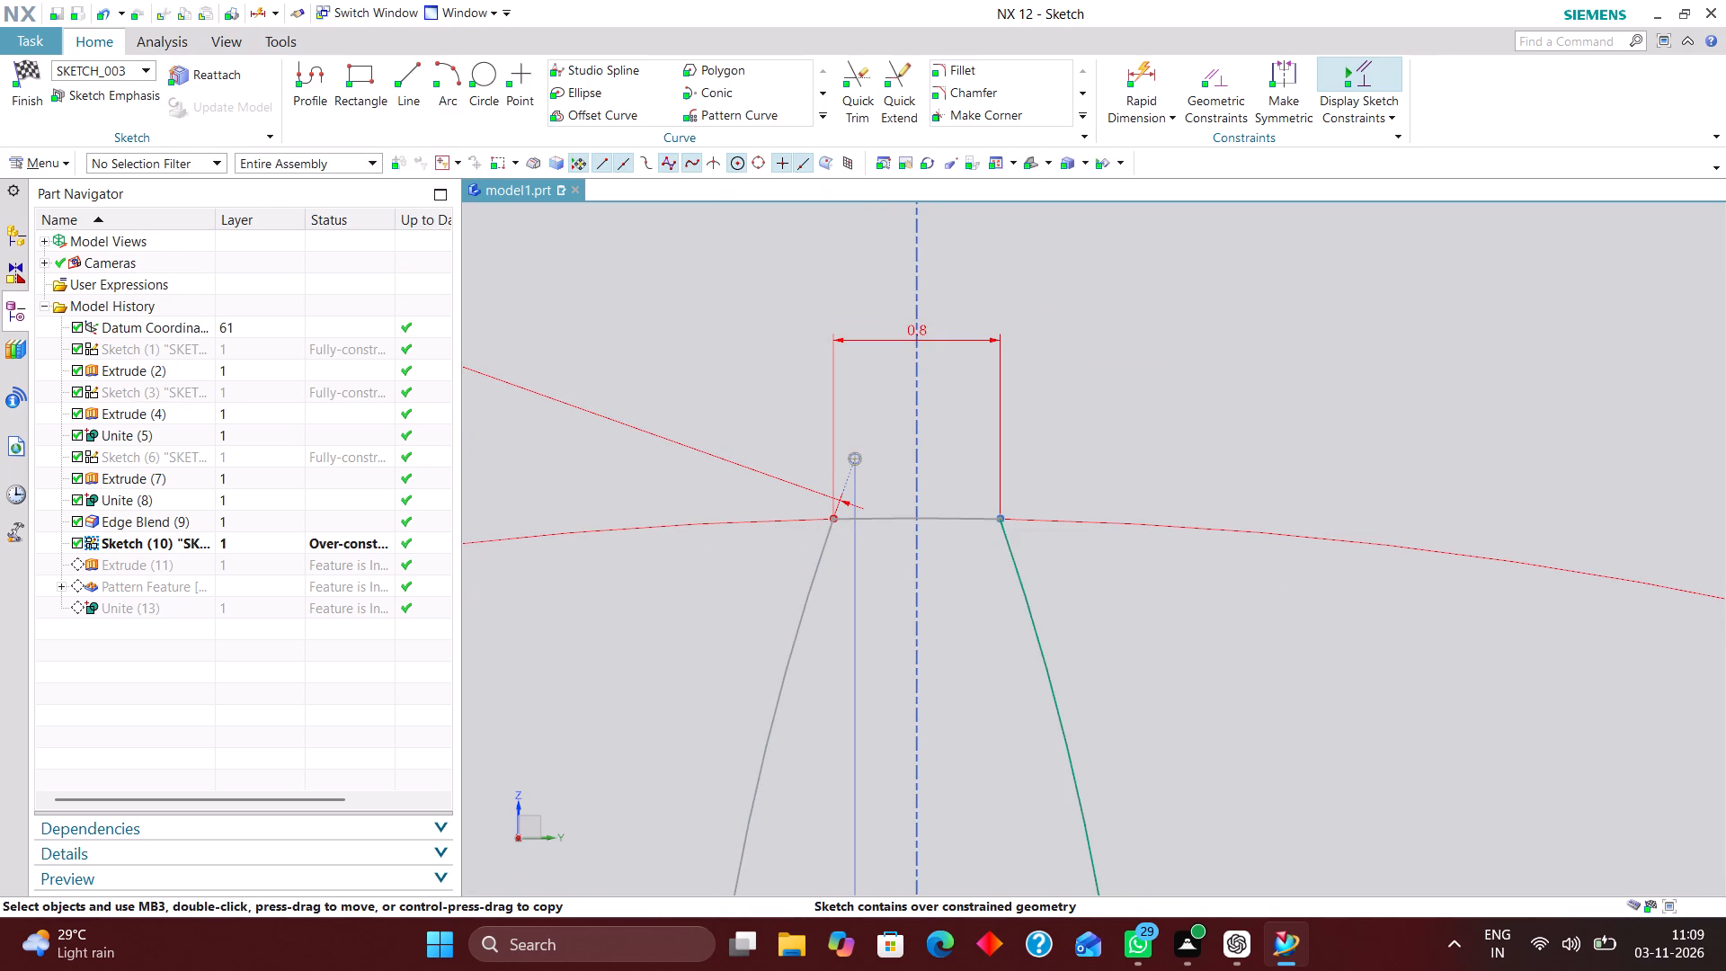
scroll(956, 388, down, 3)
scroll(947, 477, down, 1)
scroll(947, 573, down, 3)
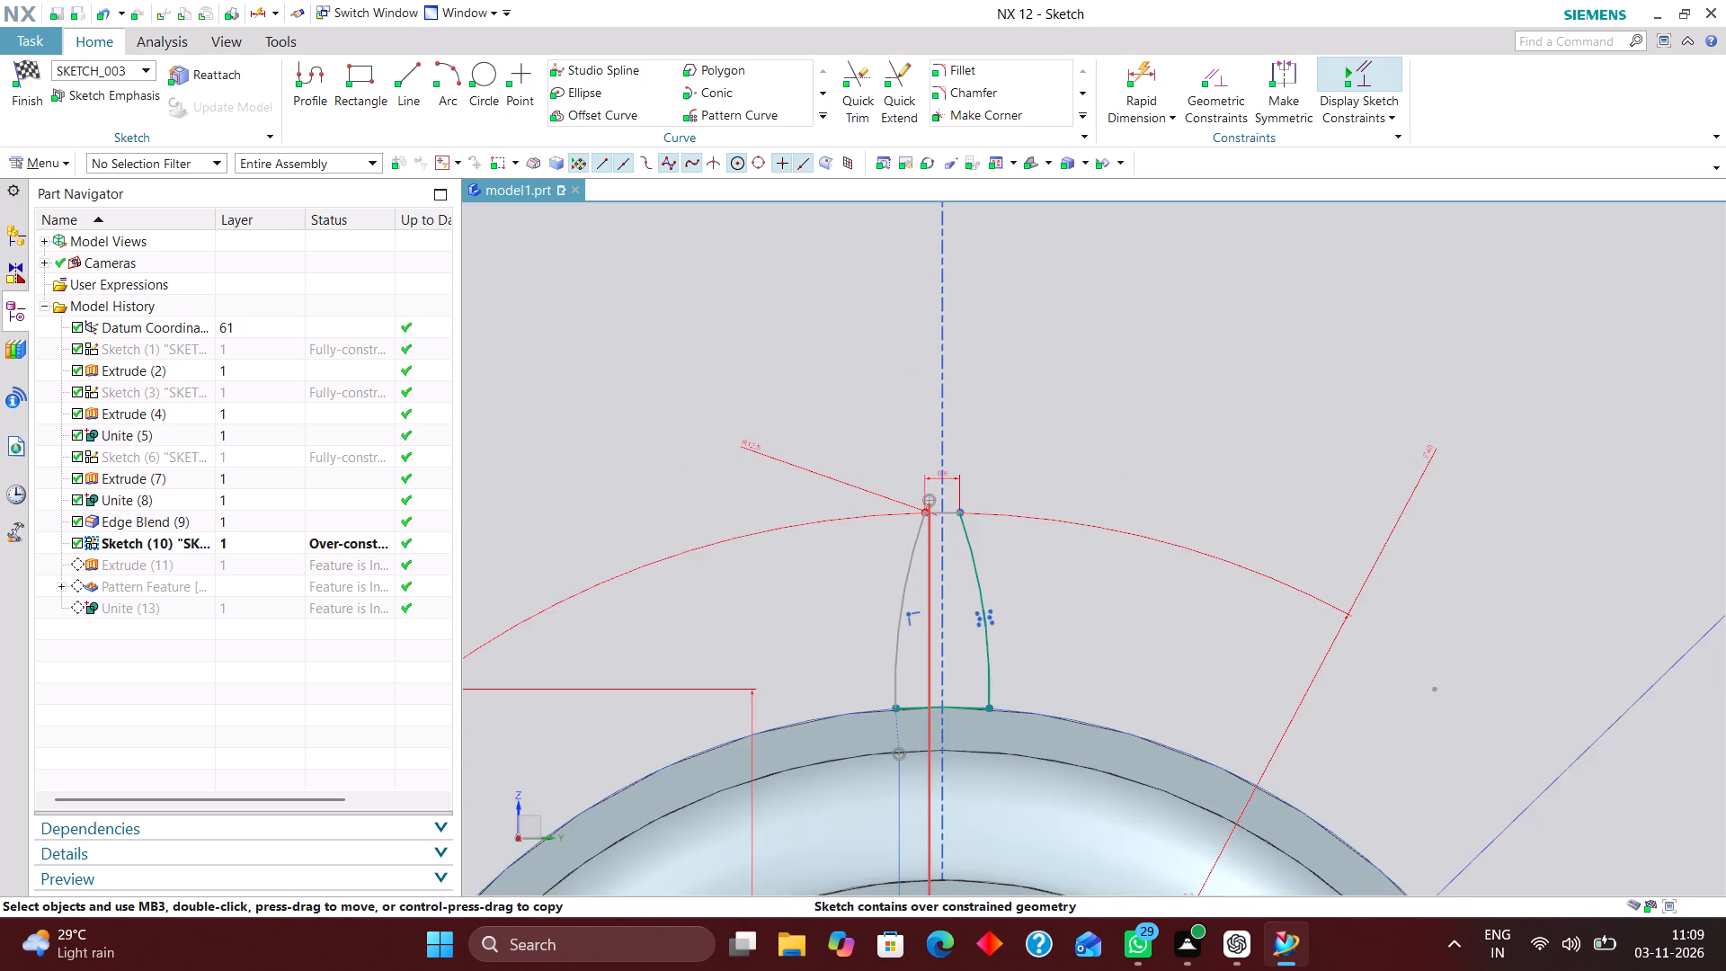
scroll(943, 536, down, 3)
scroll(926, 631, down, 2)
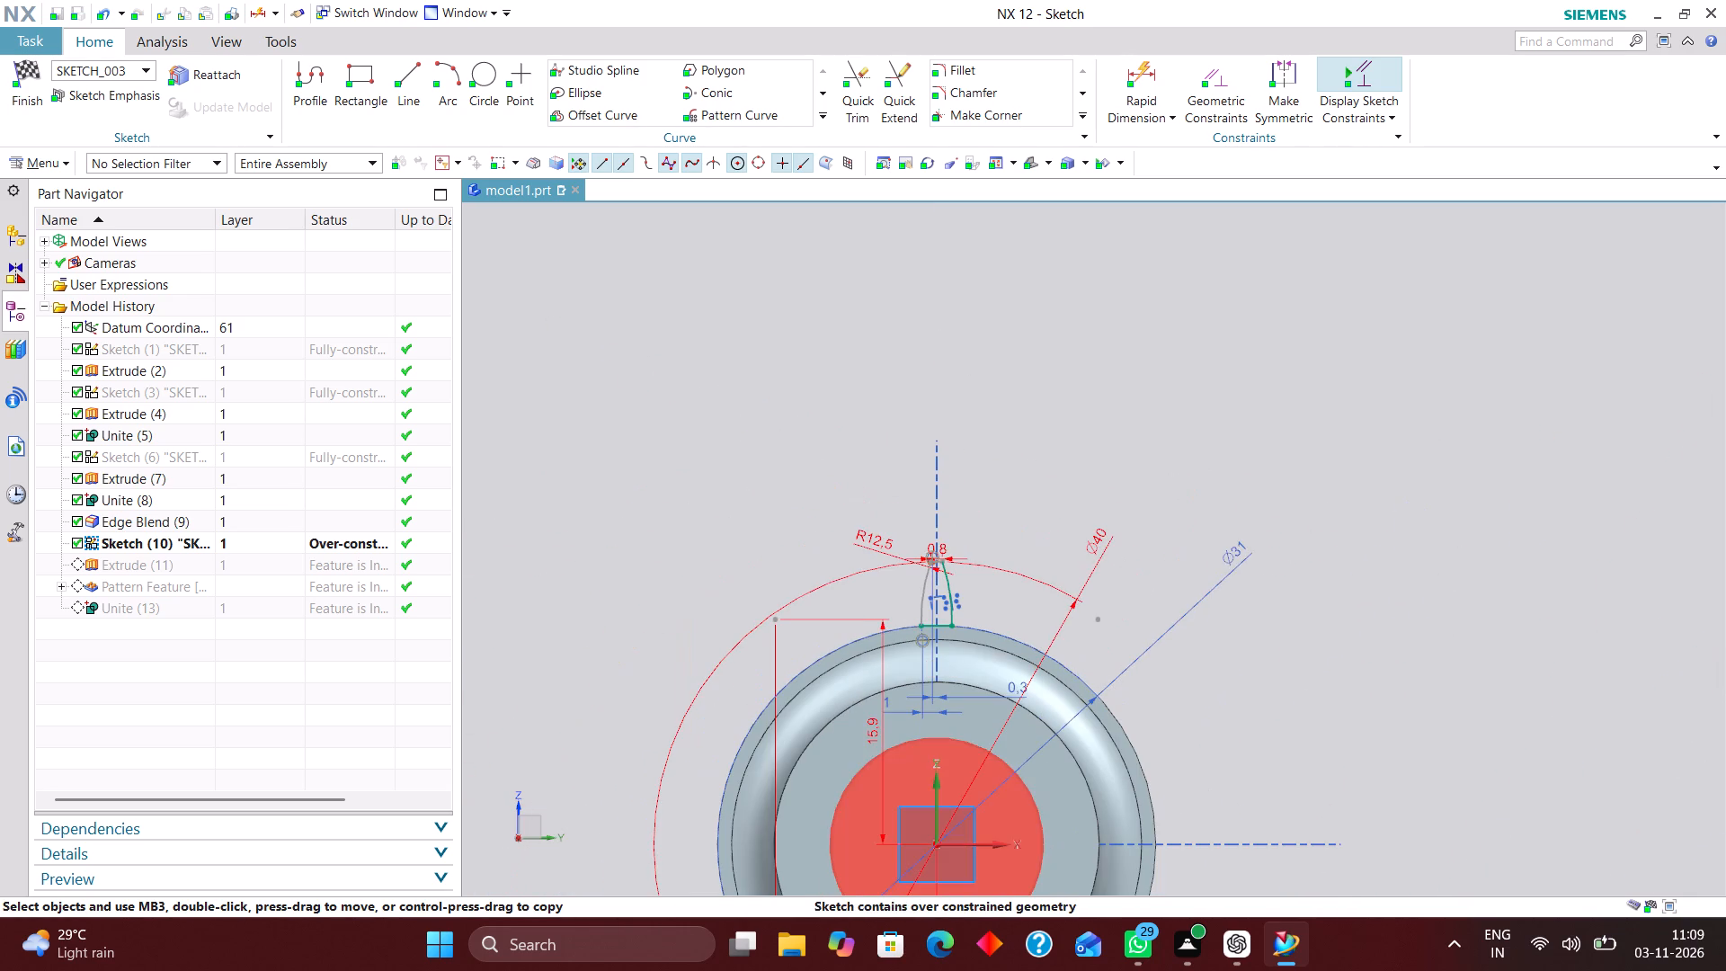
scroll(926, 764, up, 1)
scroll(897, 507, down, 2)
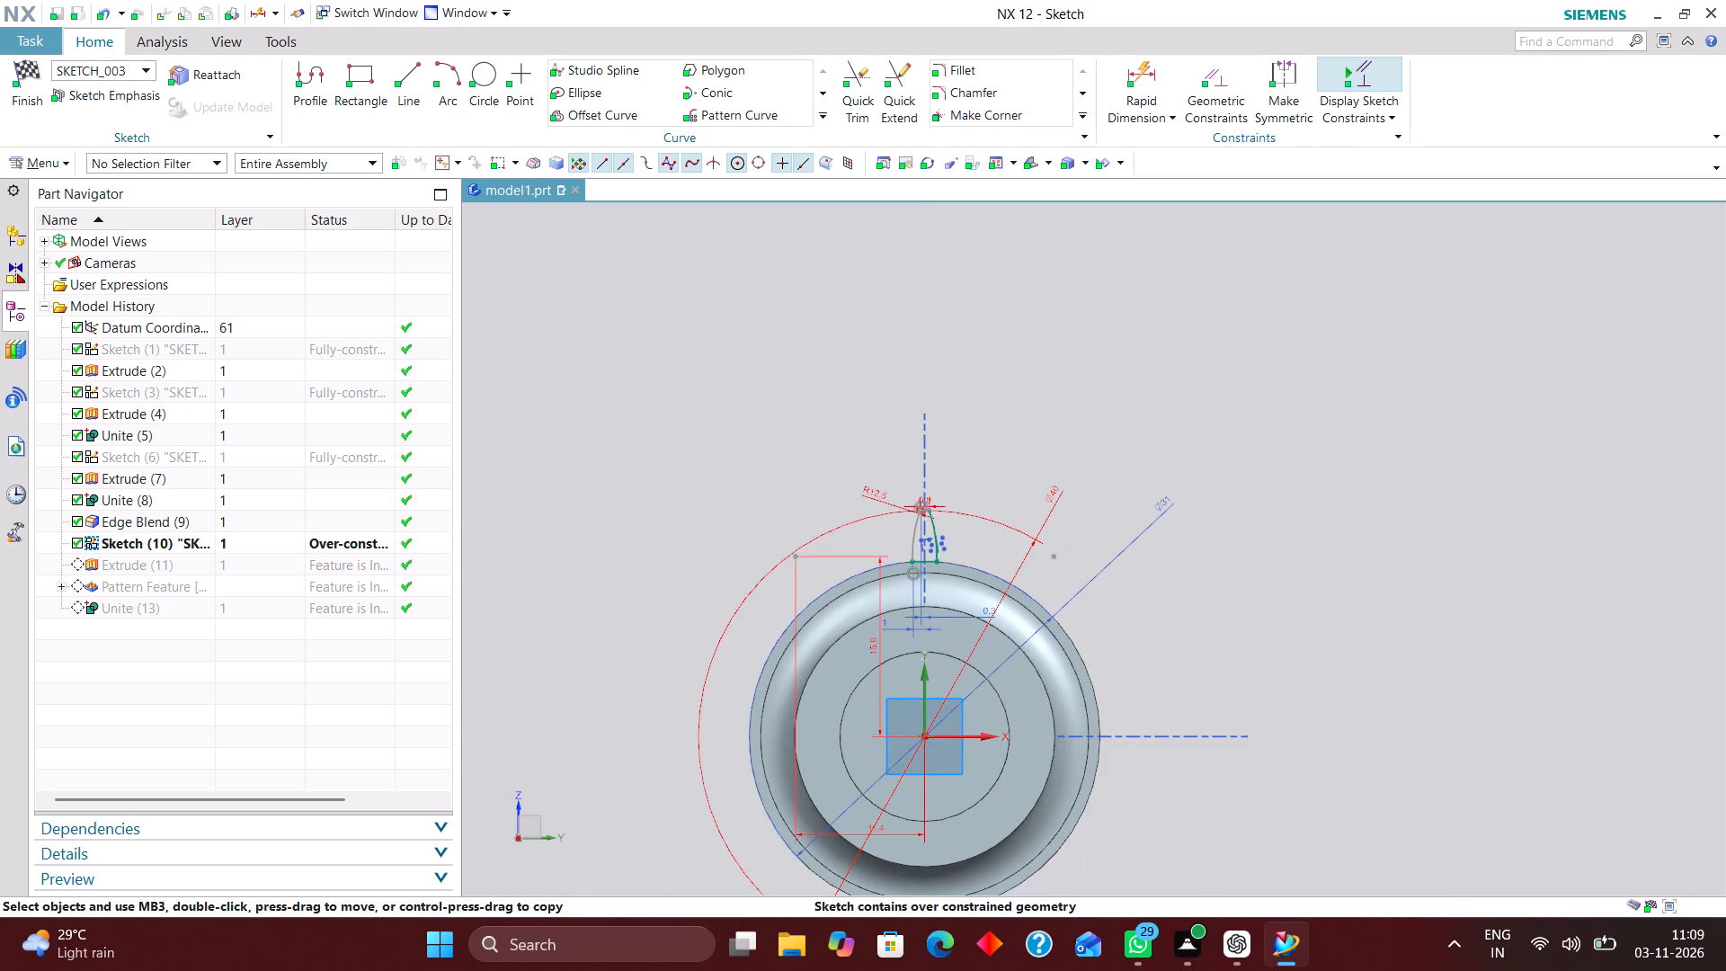
scroll(912, 733, up, 1)
scroll(901, 590, down, 3)
scroll(888, 744, up, 4)
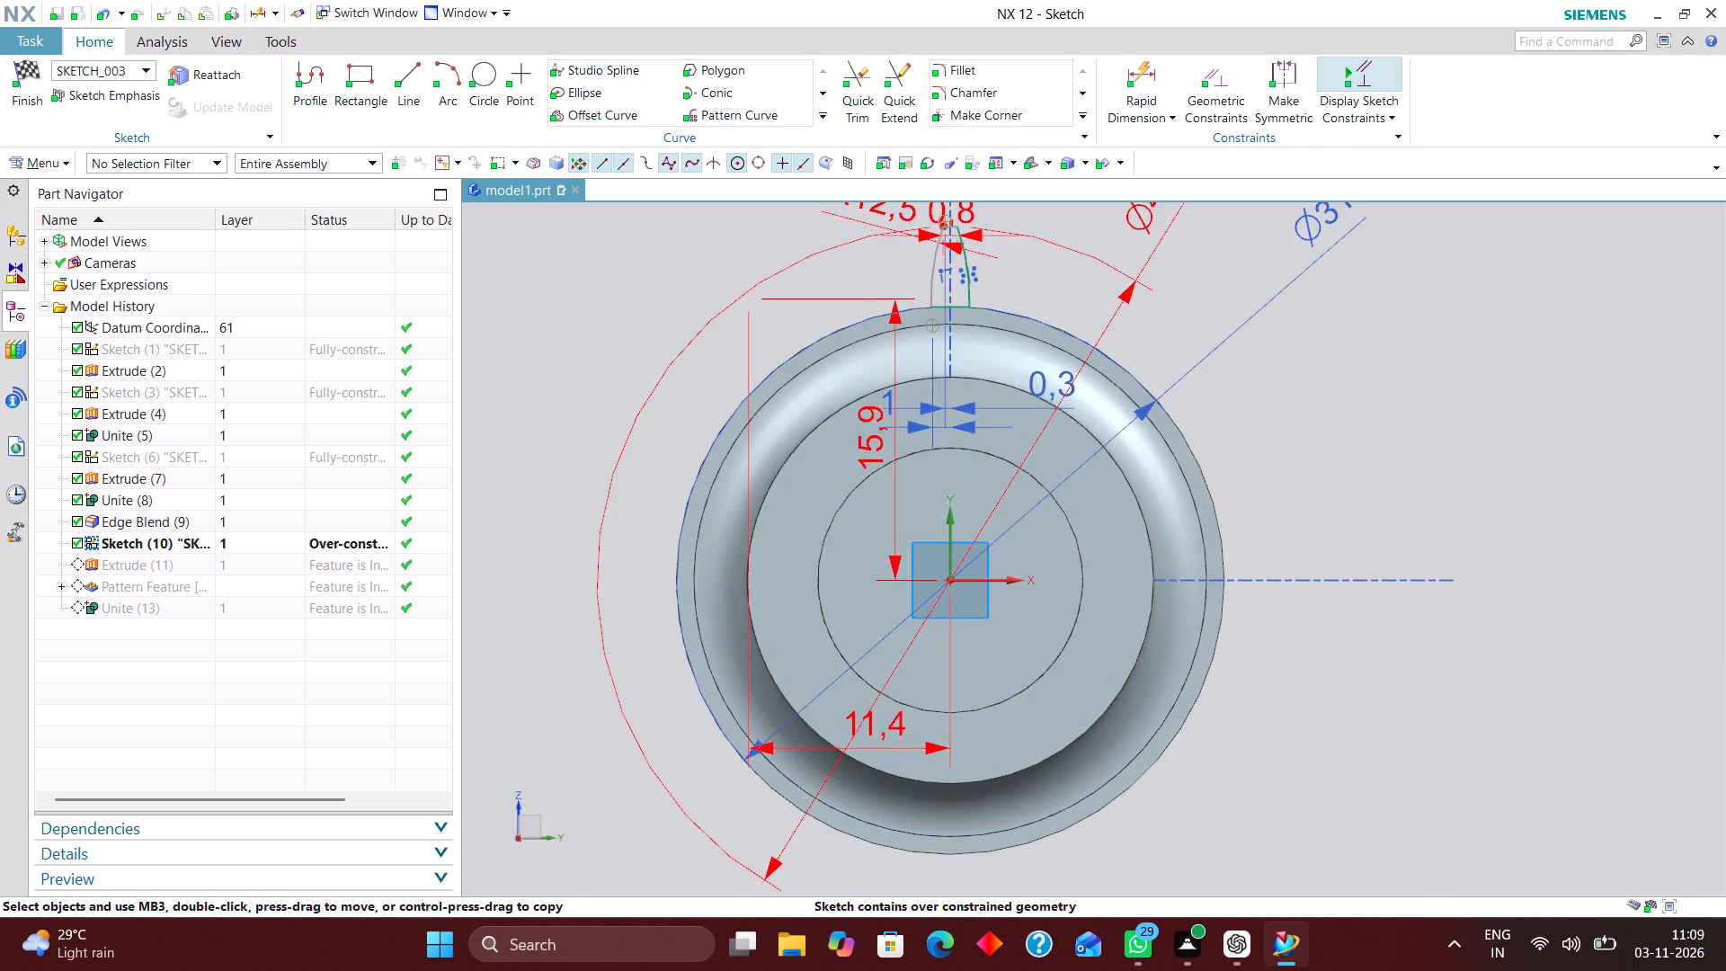
right_drag(885, 727, 699, 741)
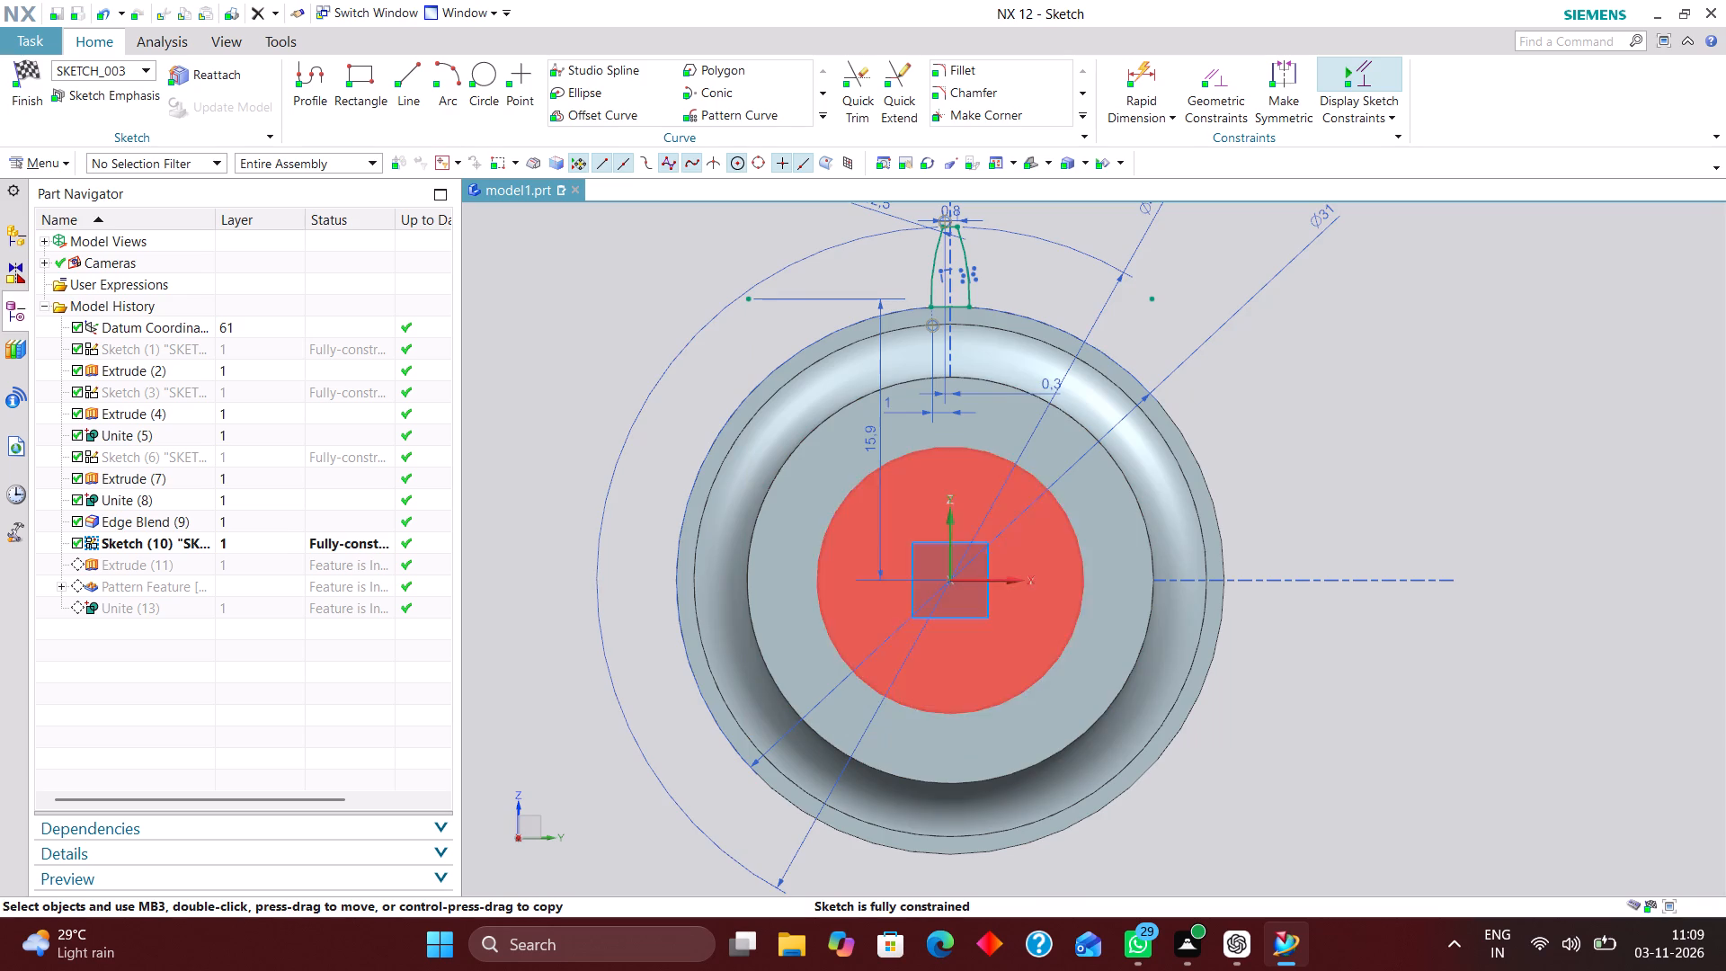
Set the tooth profile's tip width to 2 mm.
scroll(907, 680, down, 2)
scroll(935, 340, up, 6)
double_click(935, 499)
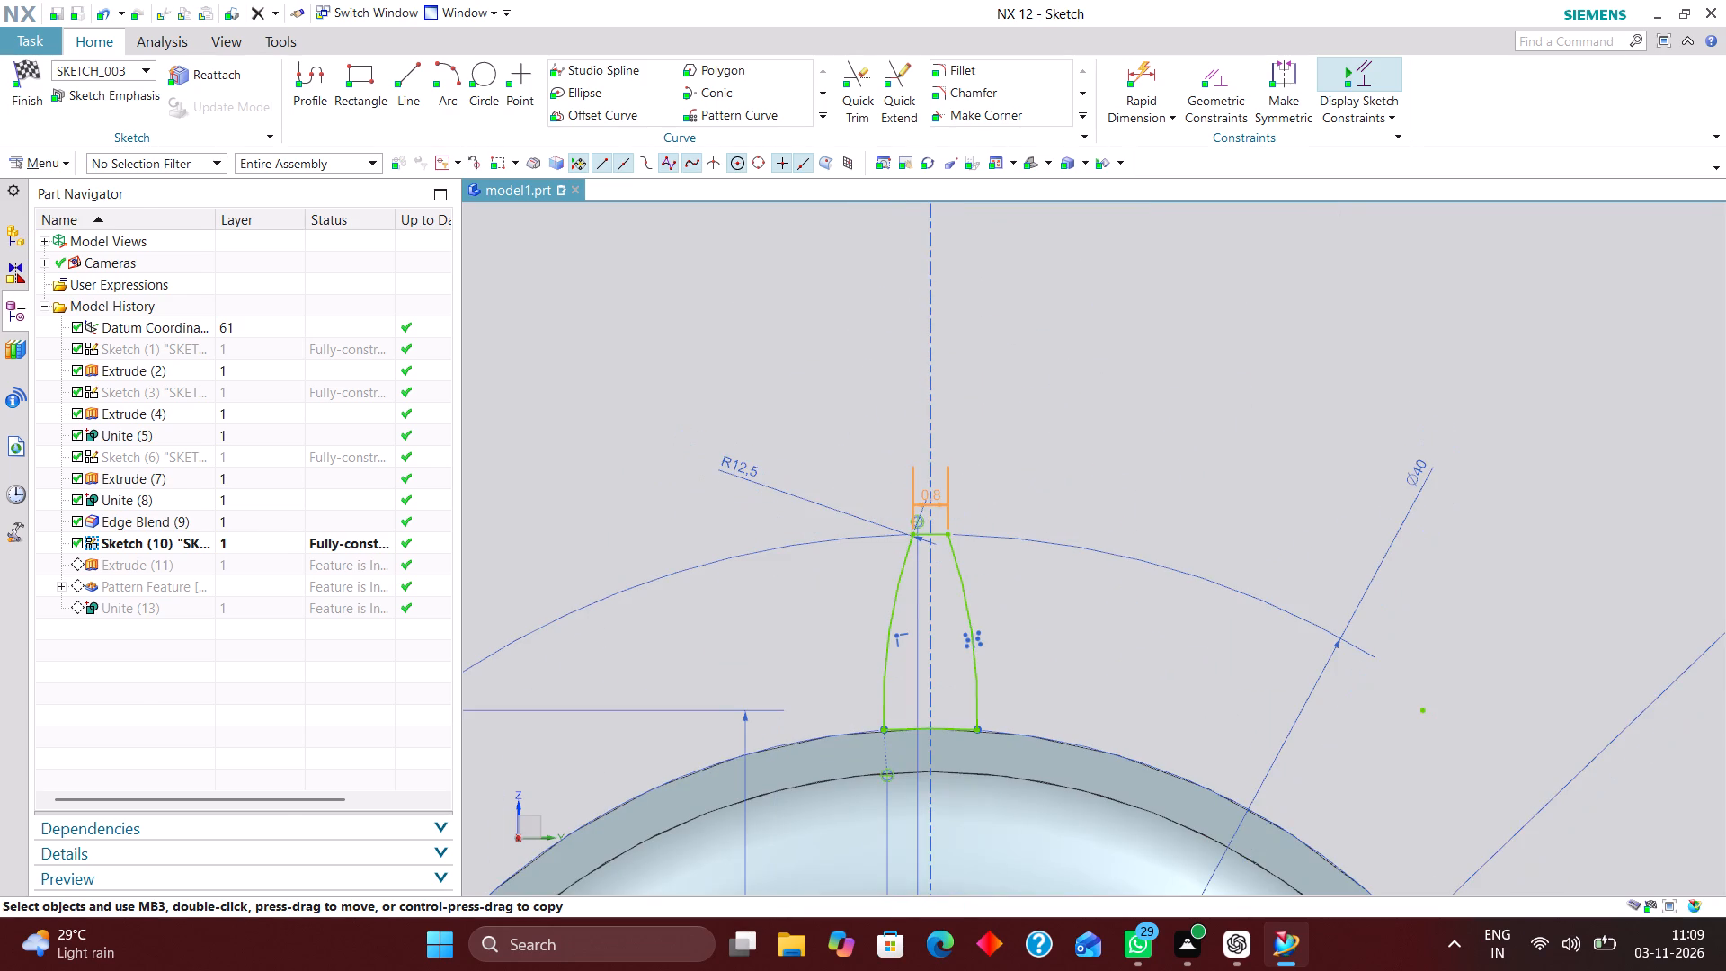
double_click(868, 582)
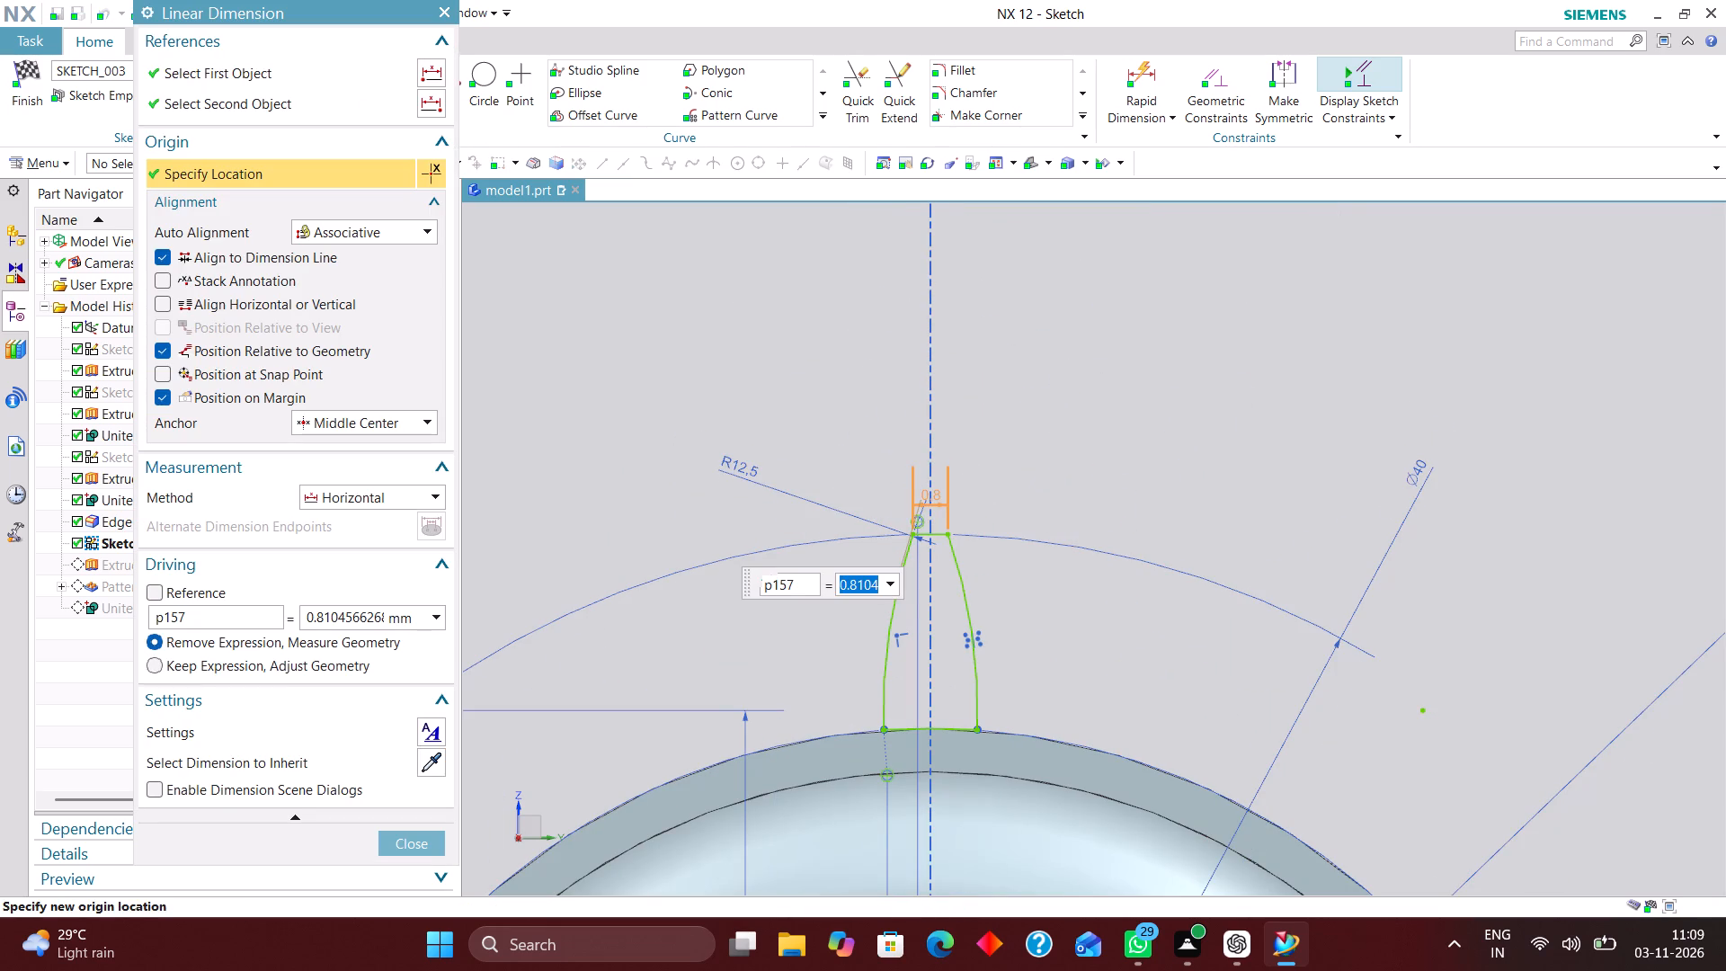
key(2)
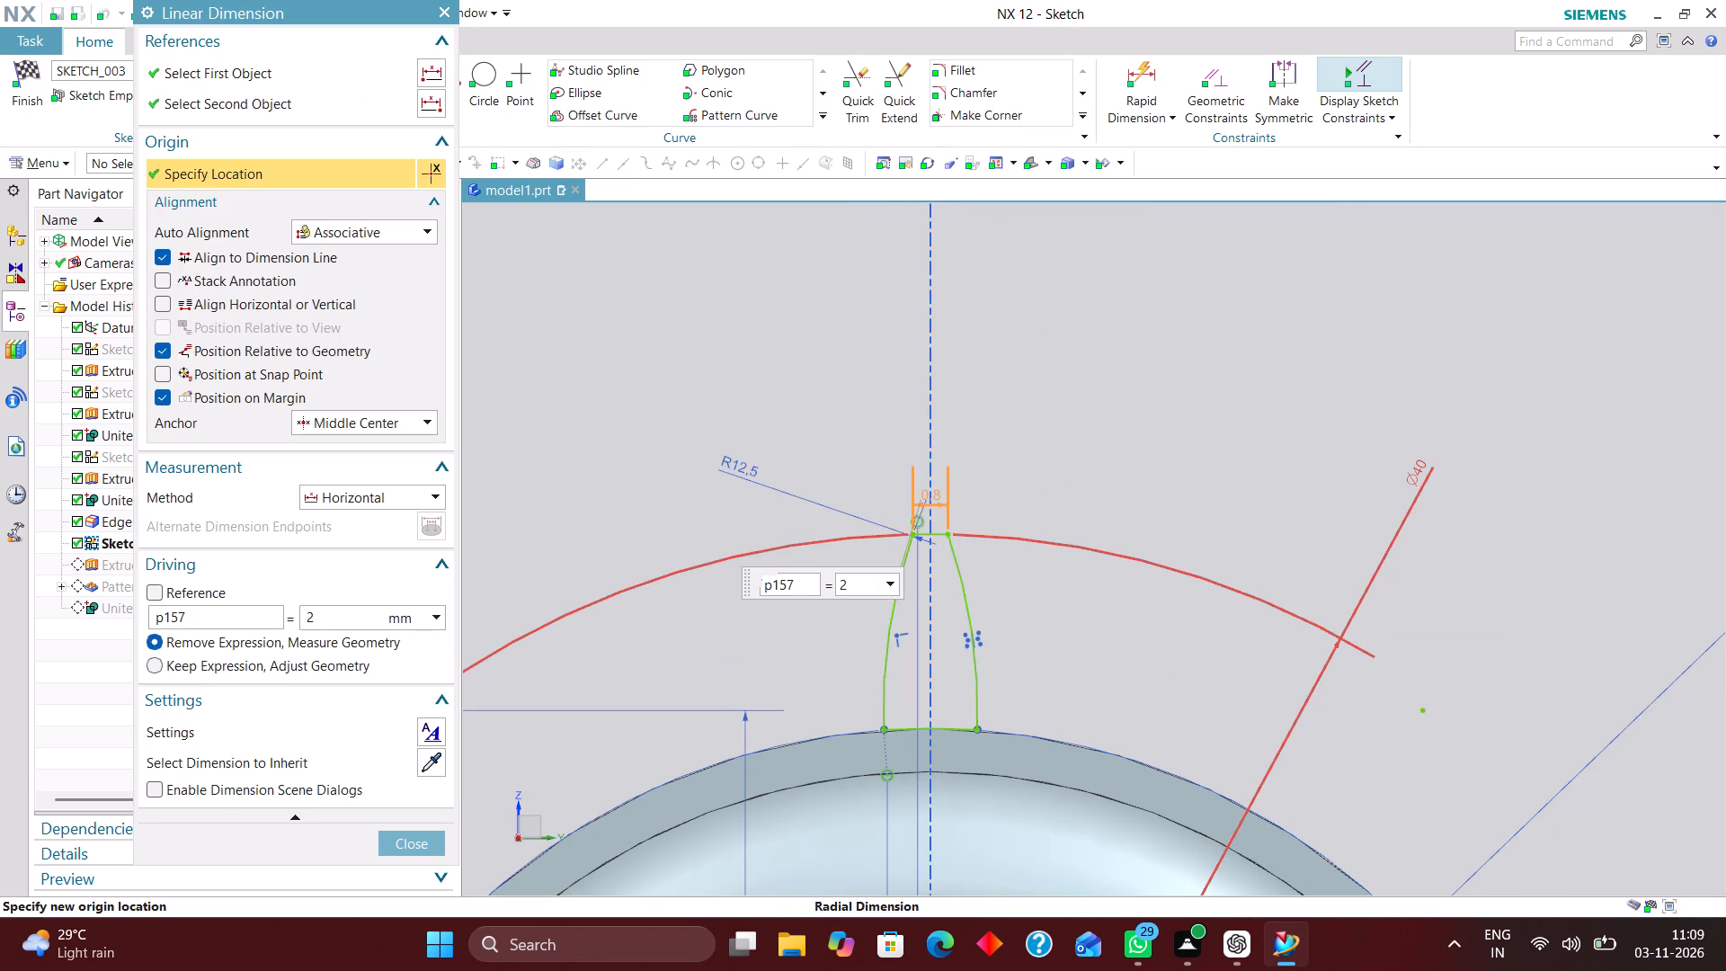
key(Return)
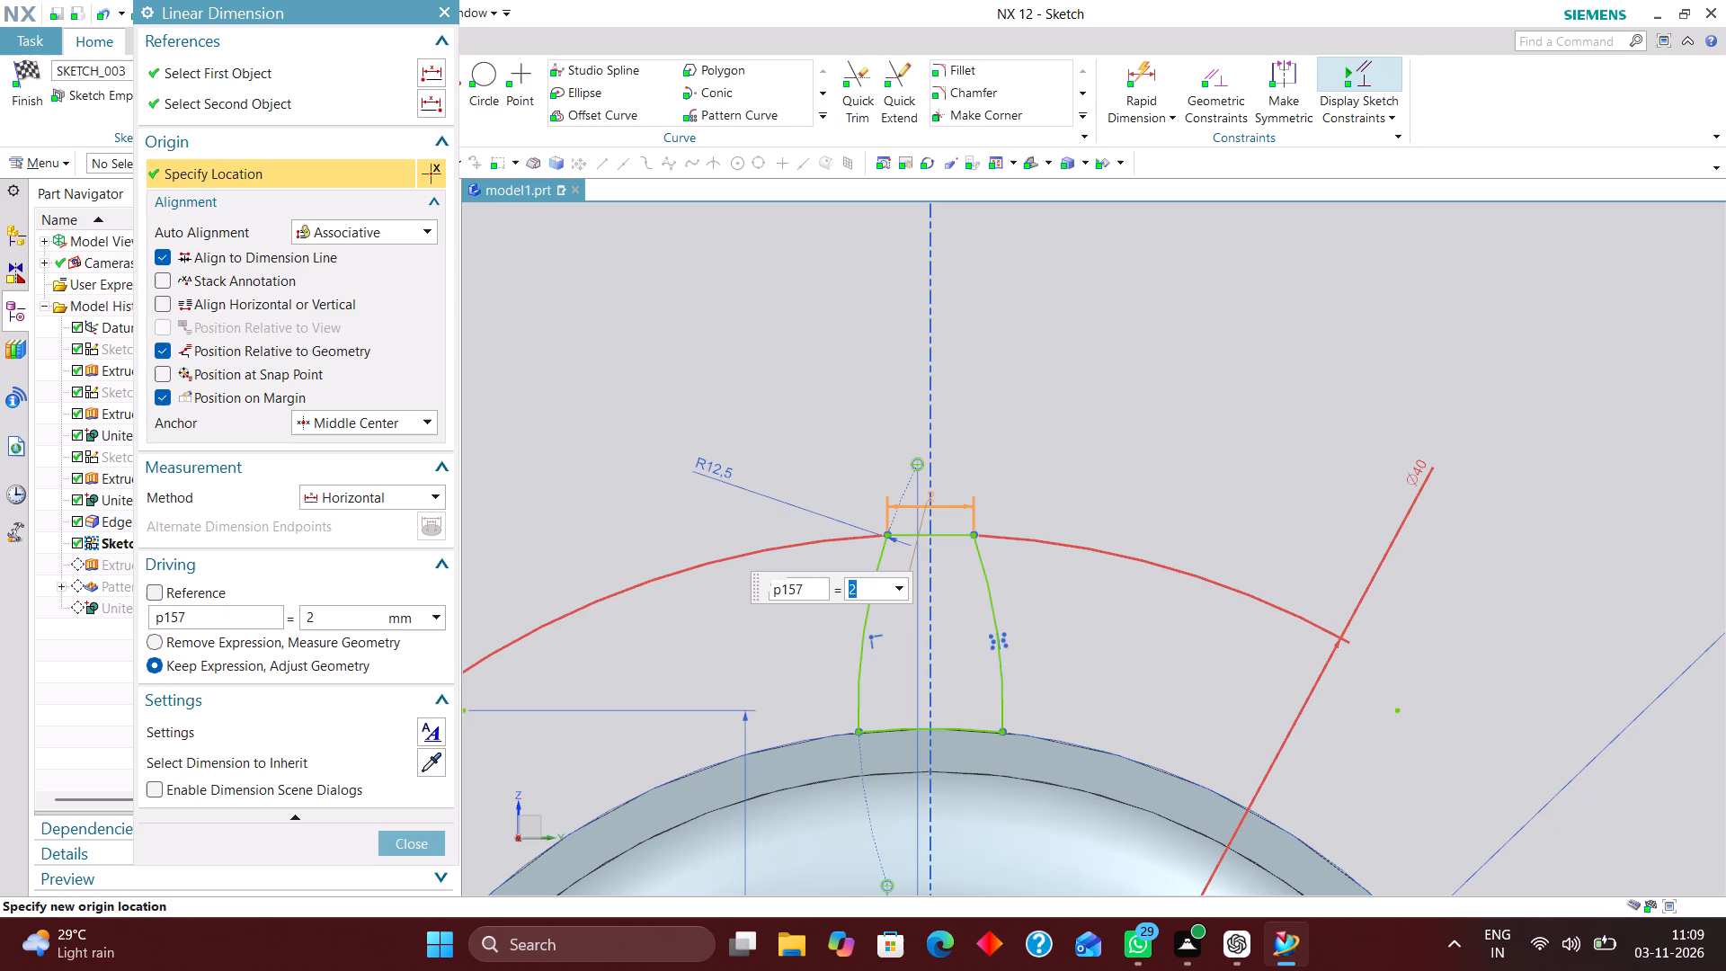
scroll(1157, 332, down, 2)
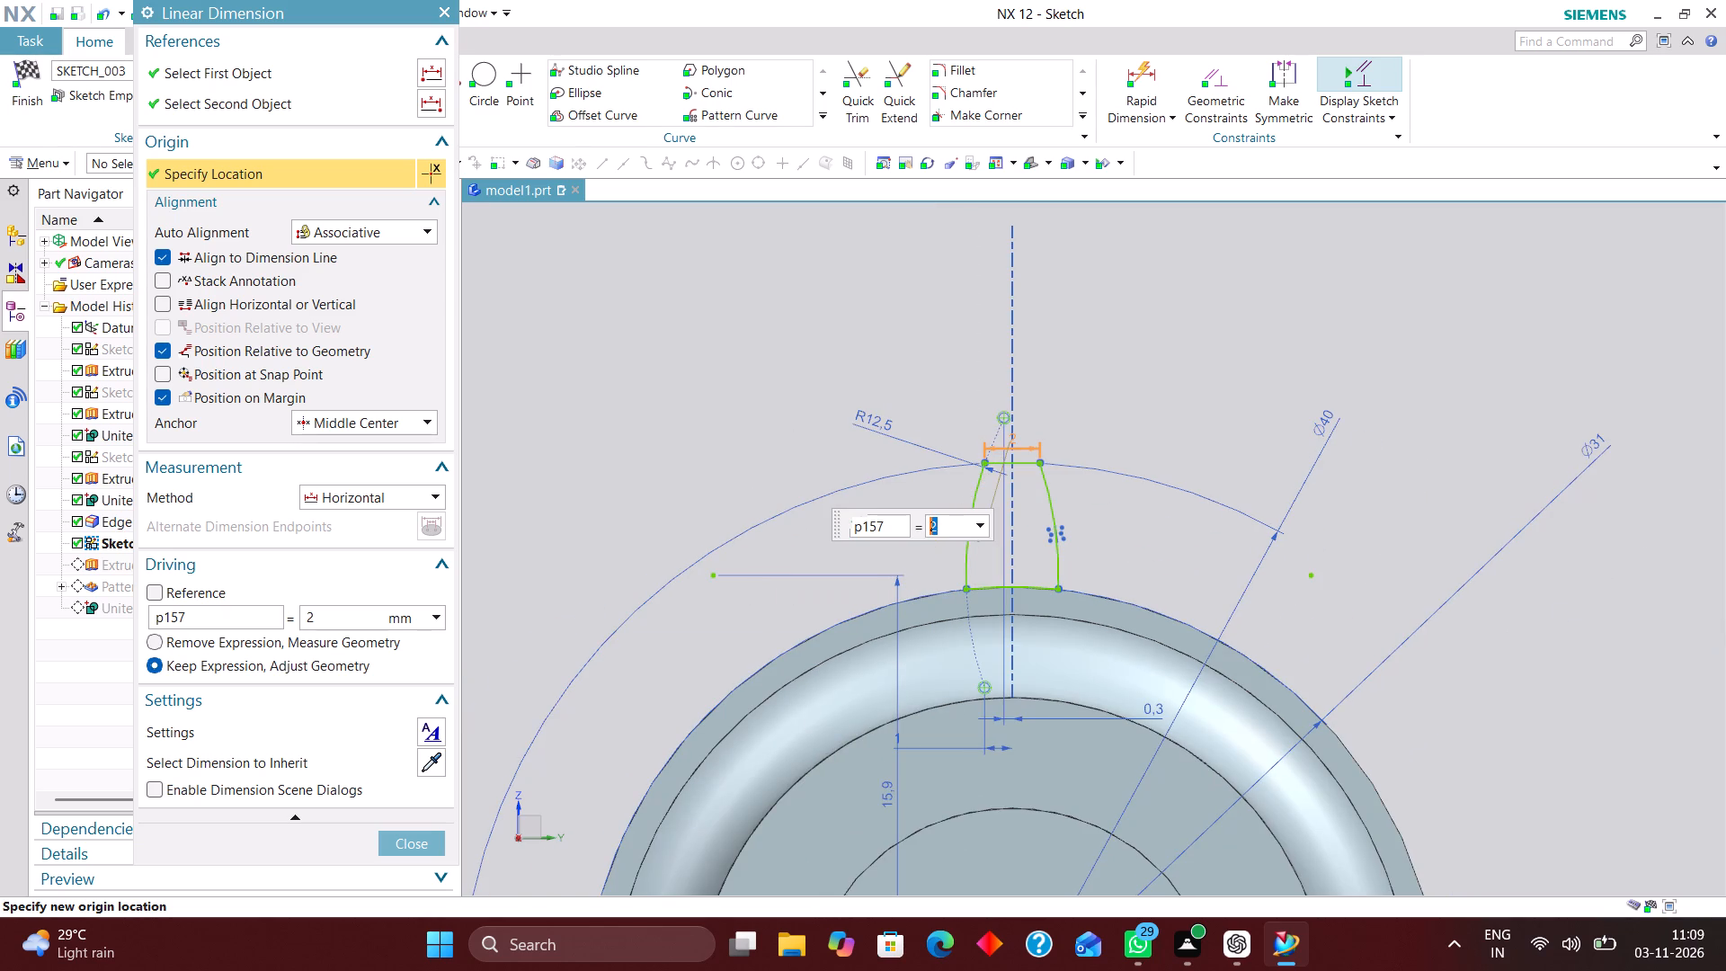
click(403, 842)
Finish the tooth sketch and check the shape of the regenerated teeth around the gear shaft.
click(36, 78)
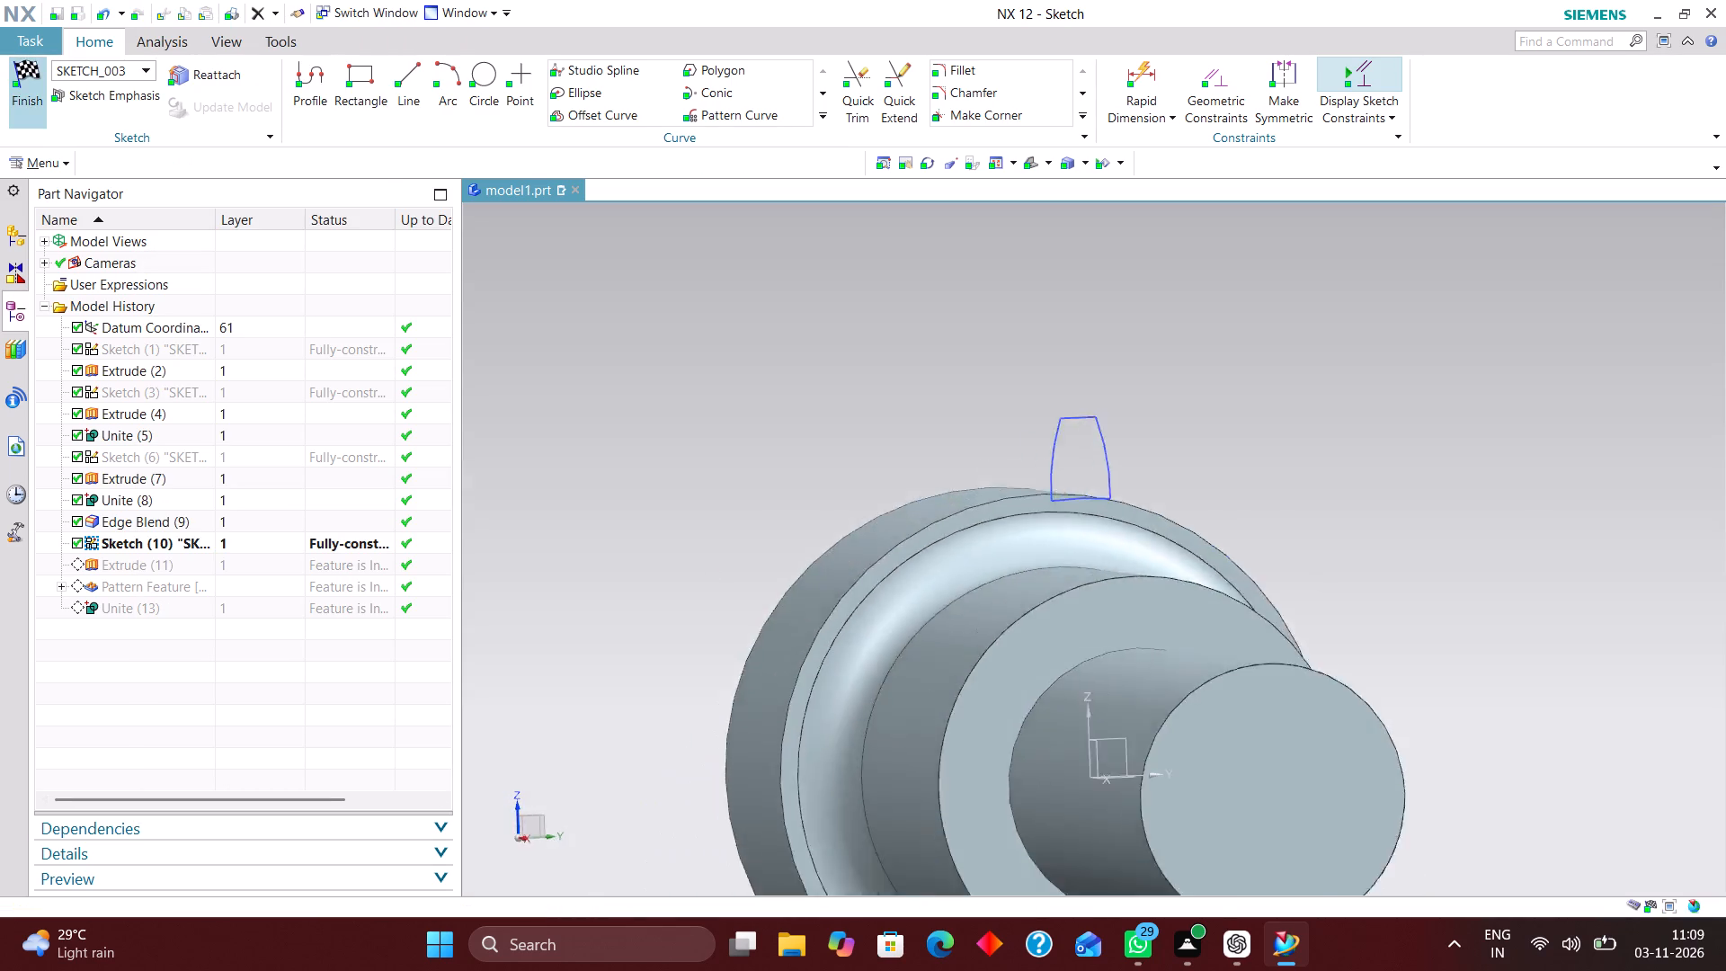
scroll(1308, 336, up, 2)
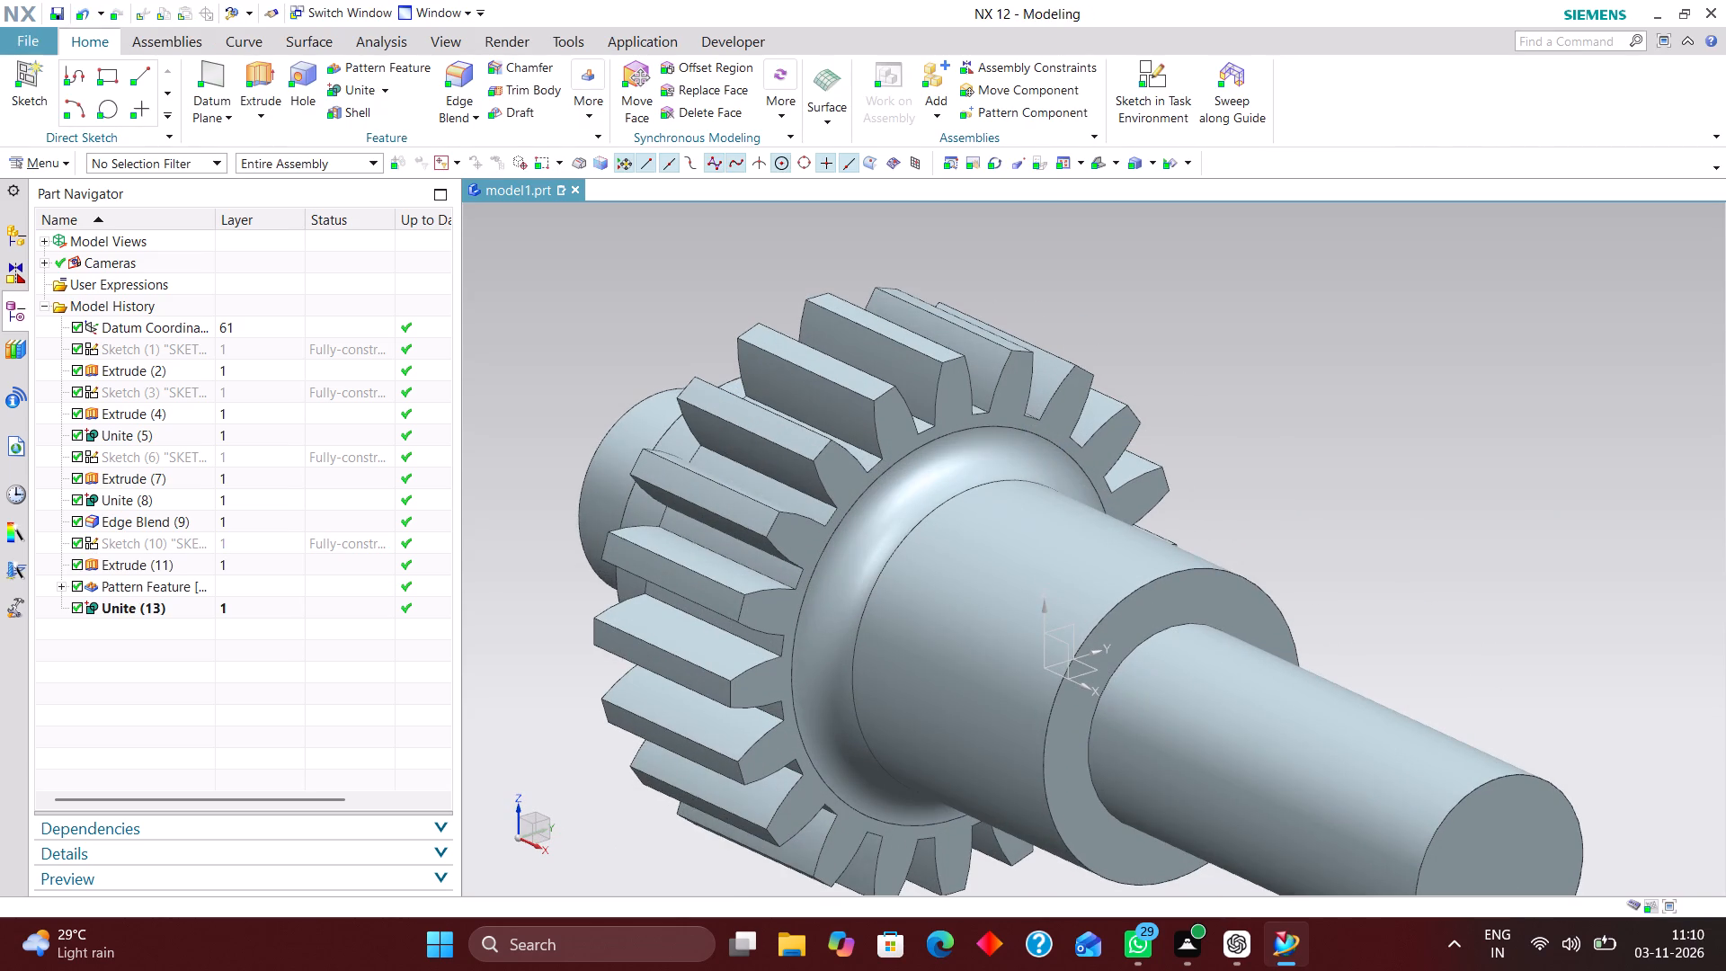
scroll(1419, 477, down, 1)
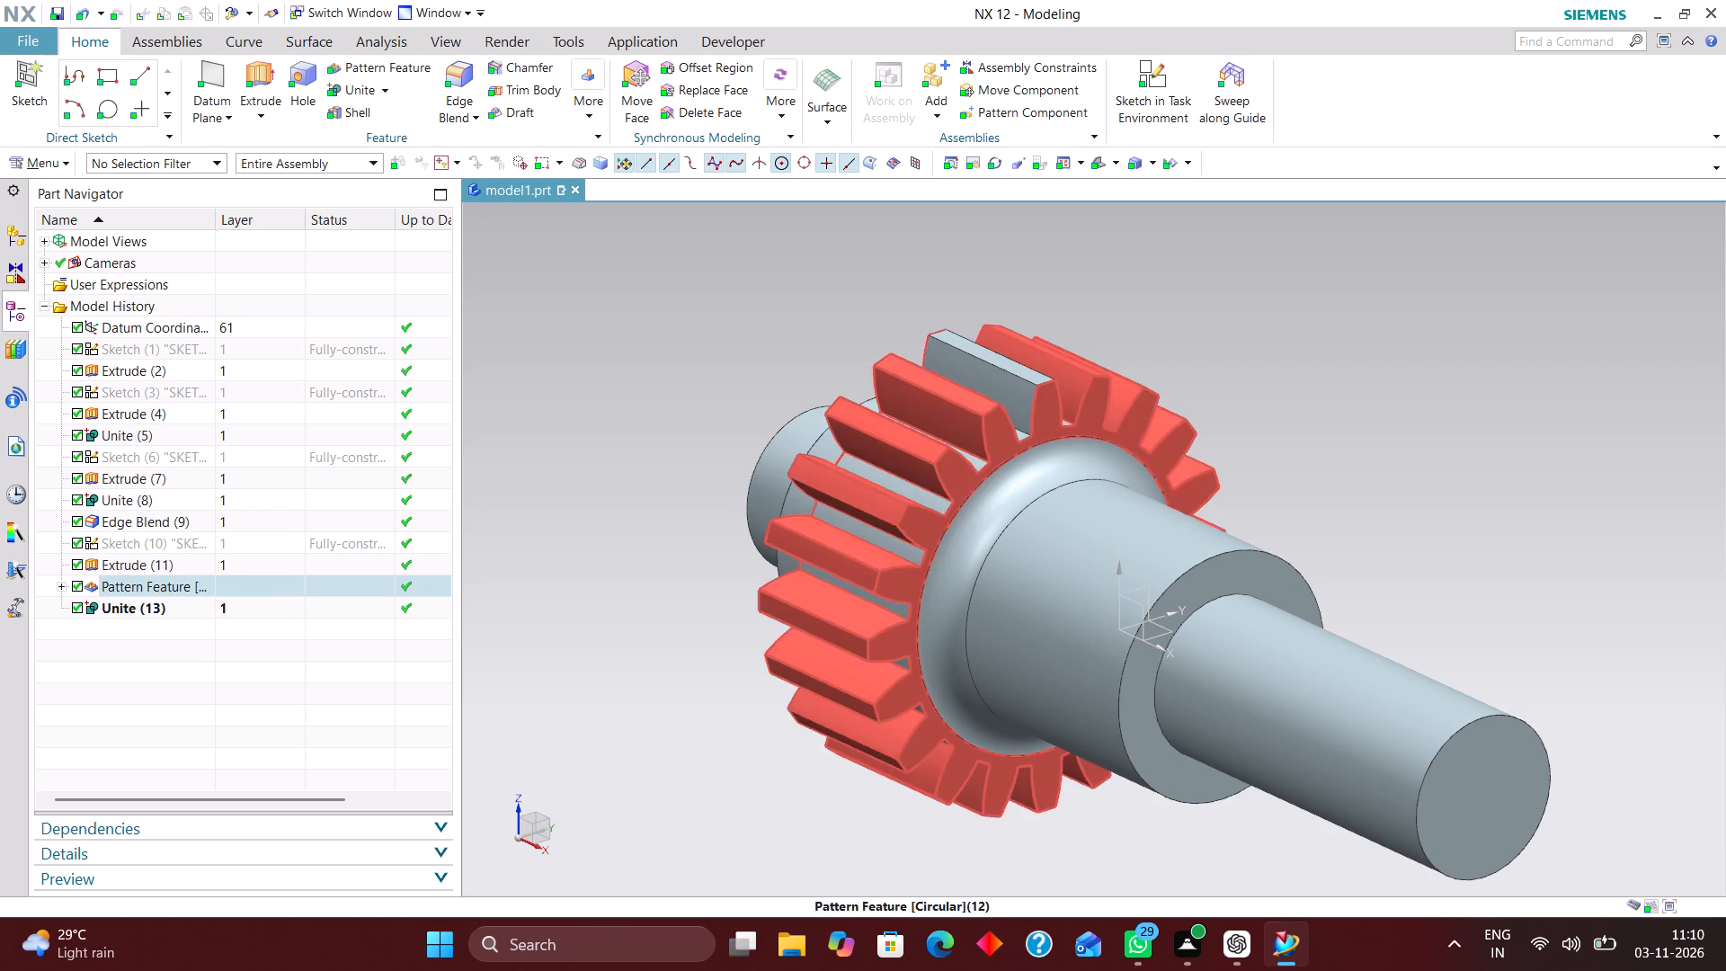
scroll(1046, 380, up, 3)
scroll(1166, 388, down, 3)
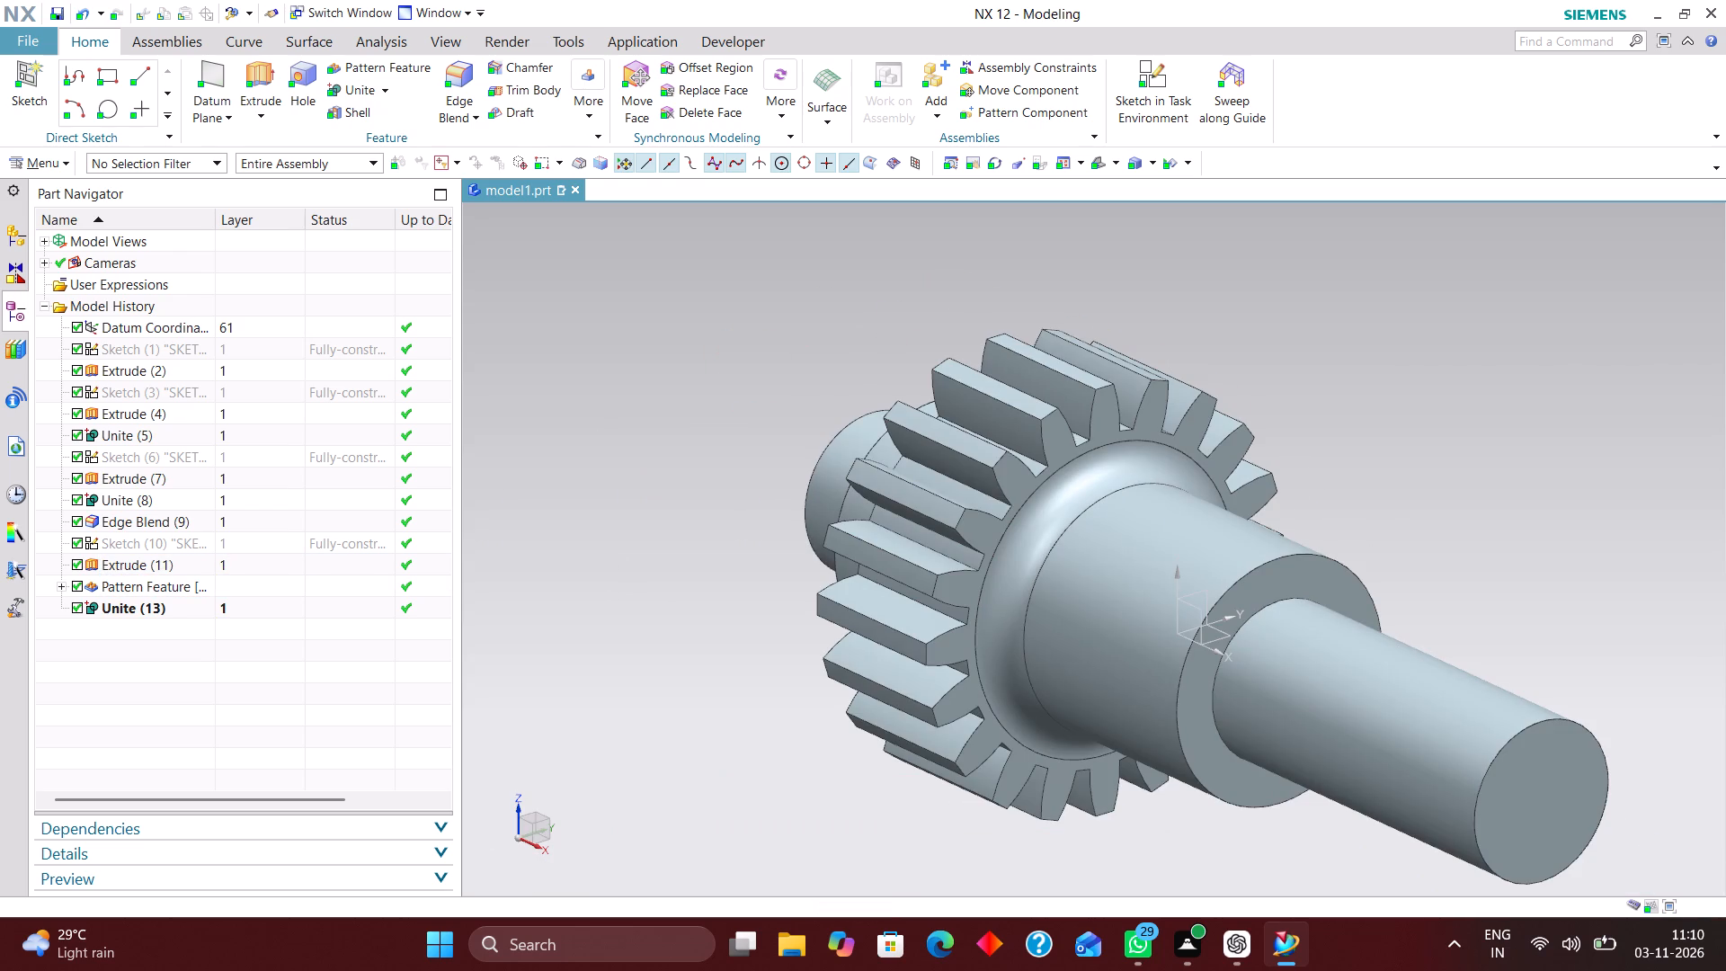
Reopen the tooth profile sketch with rollback and move the 2 mm tip width dimension farther above the tooth.
click(278, 540)
right_click(275, 537)
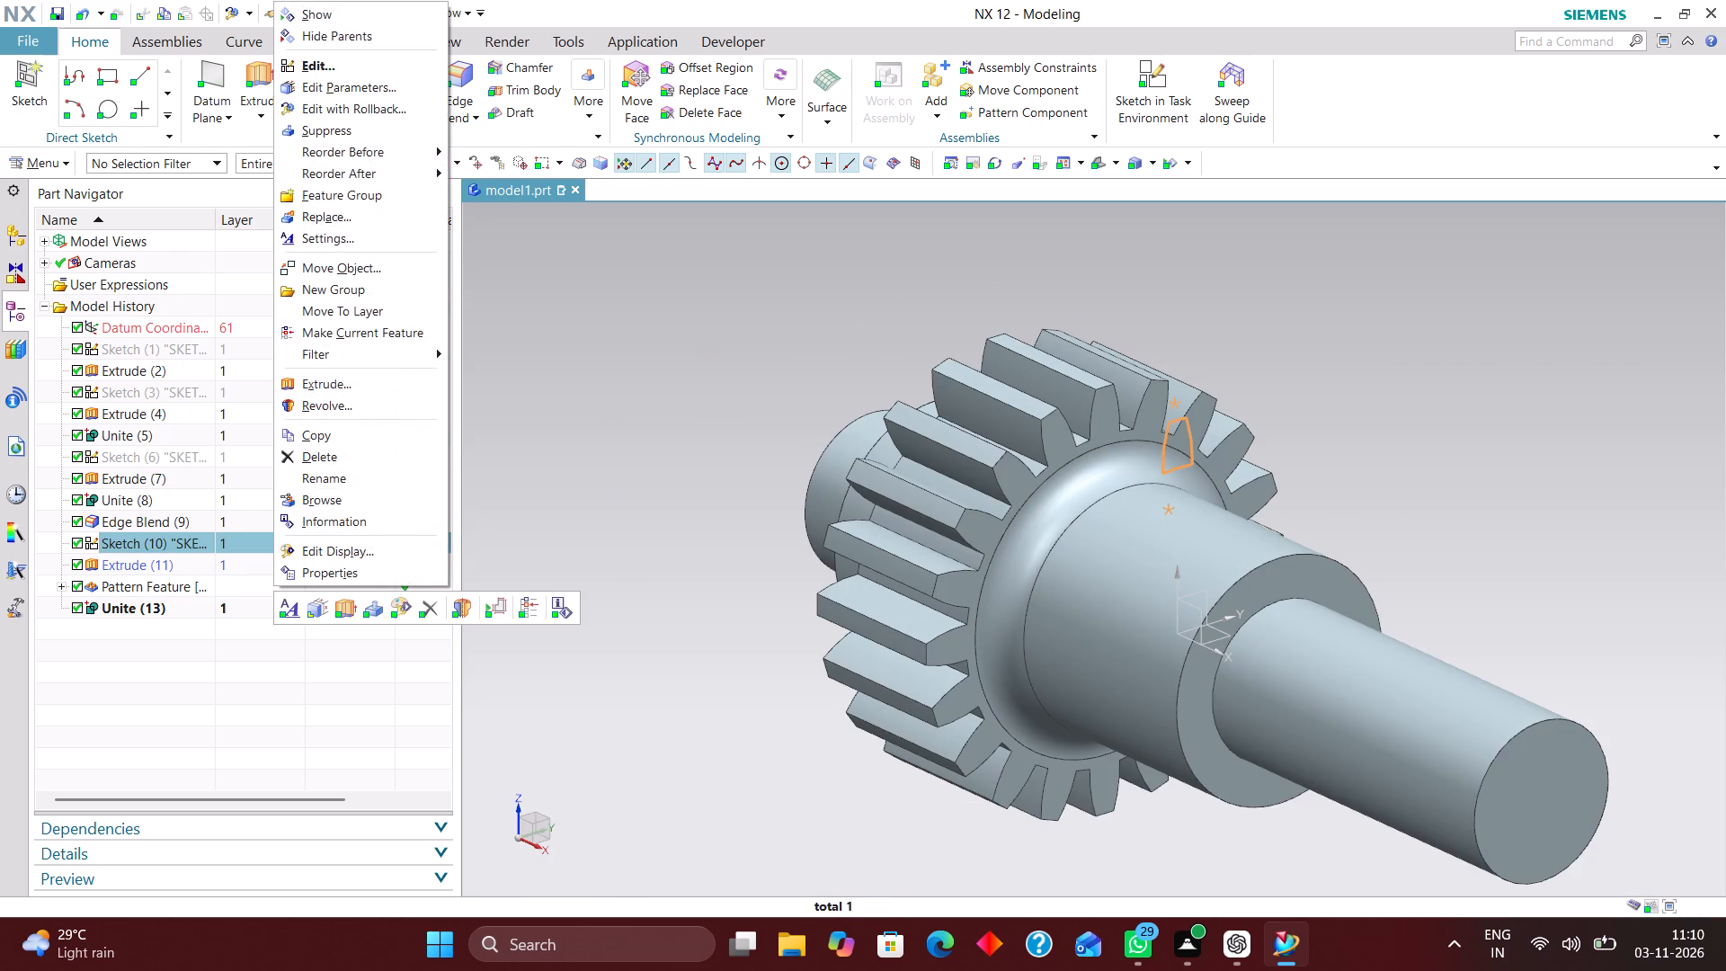
click(388, 105)
scroll(1099, 275, up, 6)
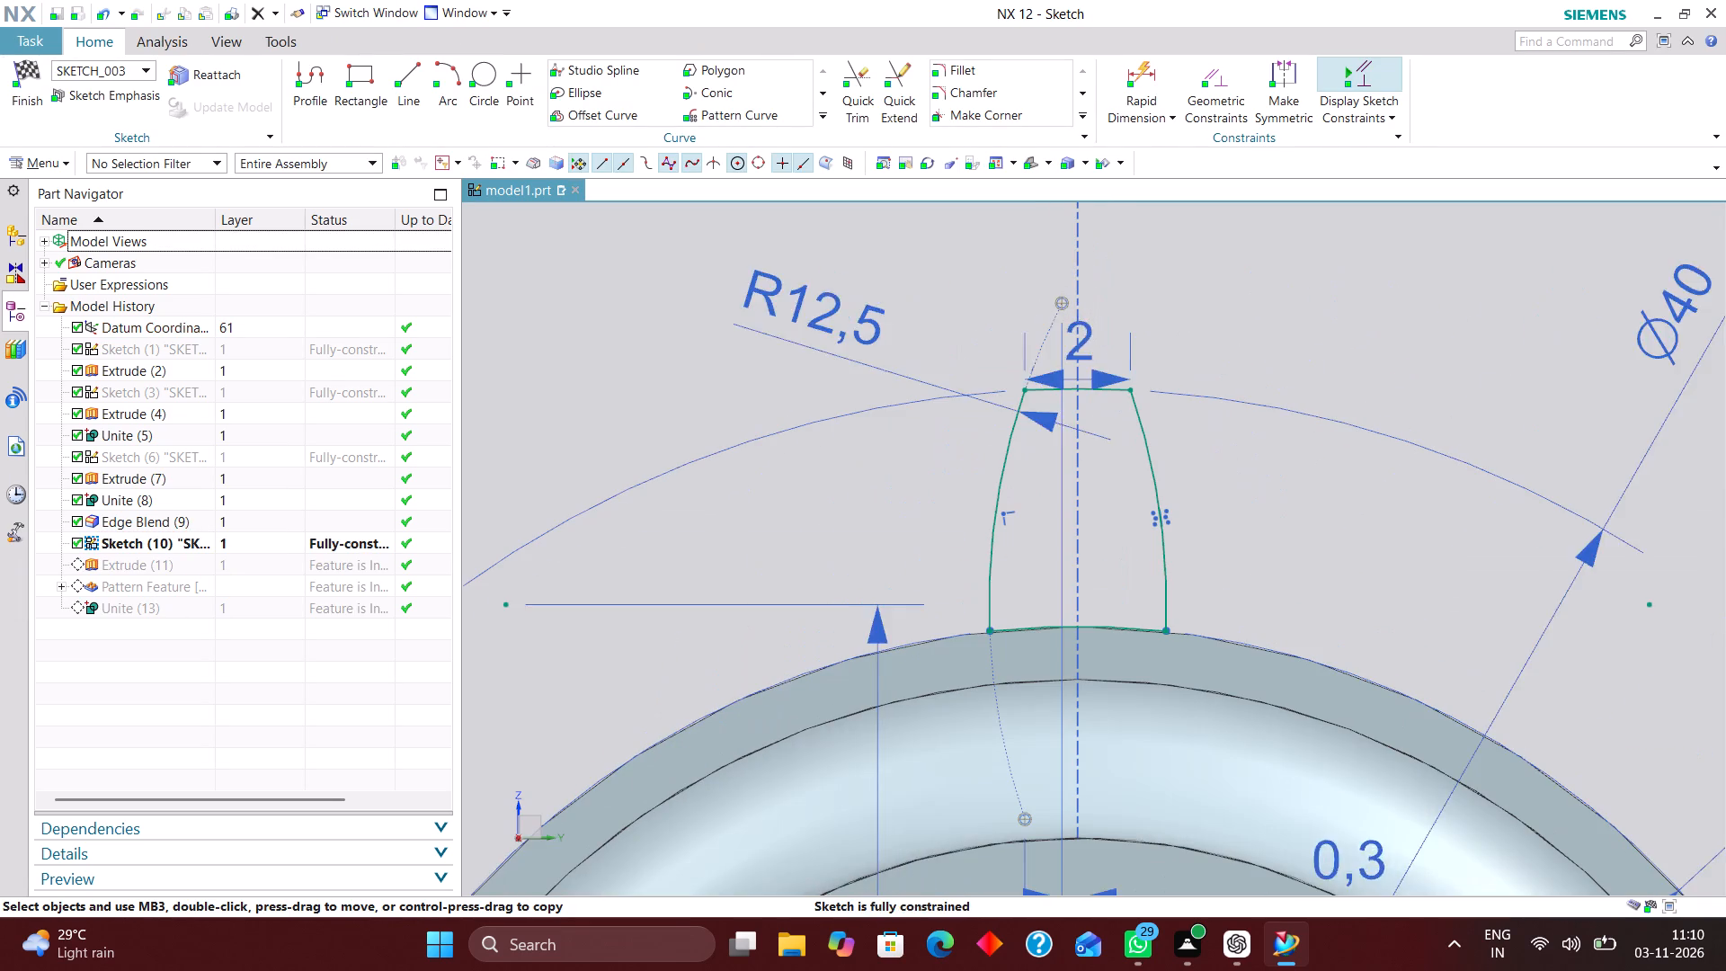
drag(1083, 347, 1106, 258)
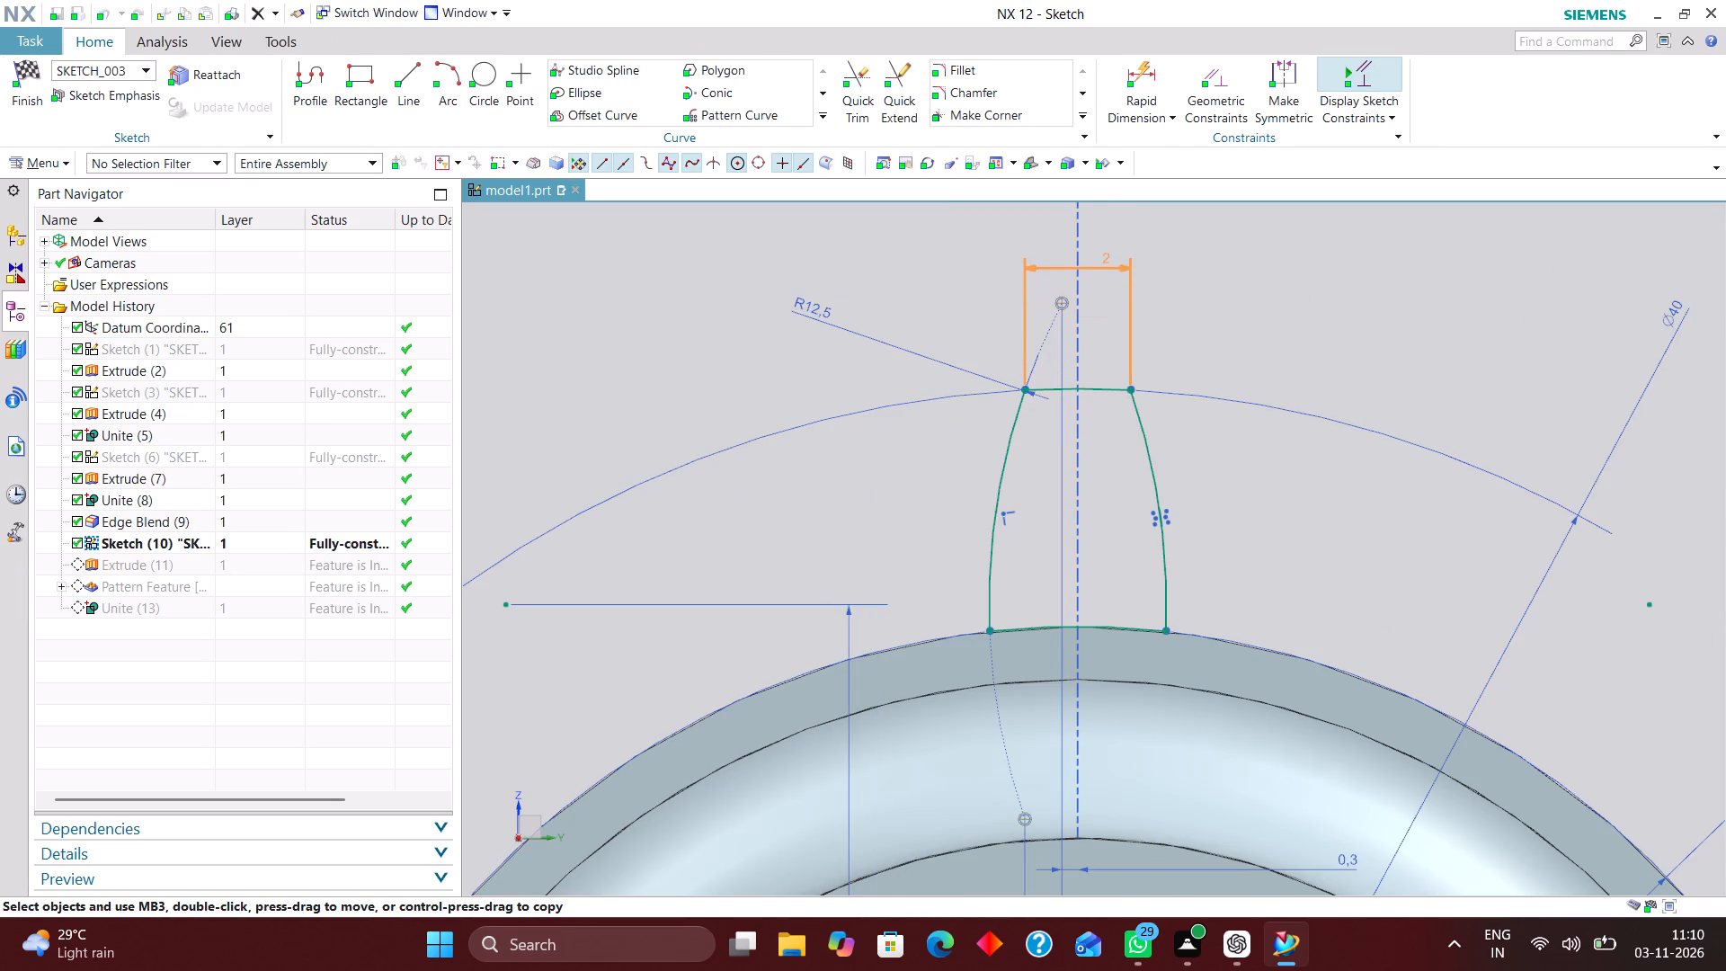
drag(1106, 258, 1106, 257)
scroll(1105, 452, down, 2)
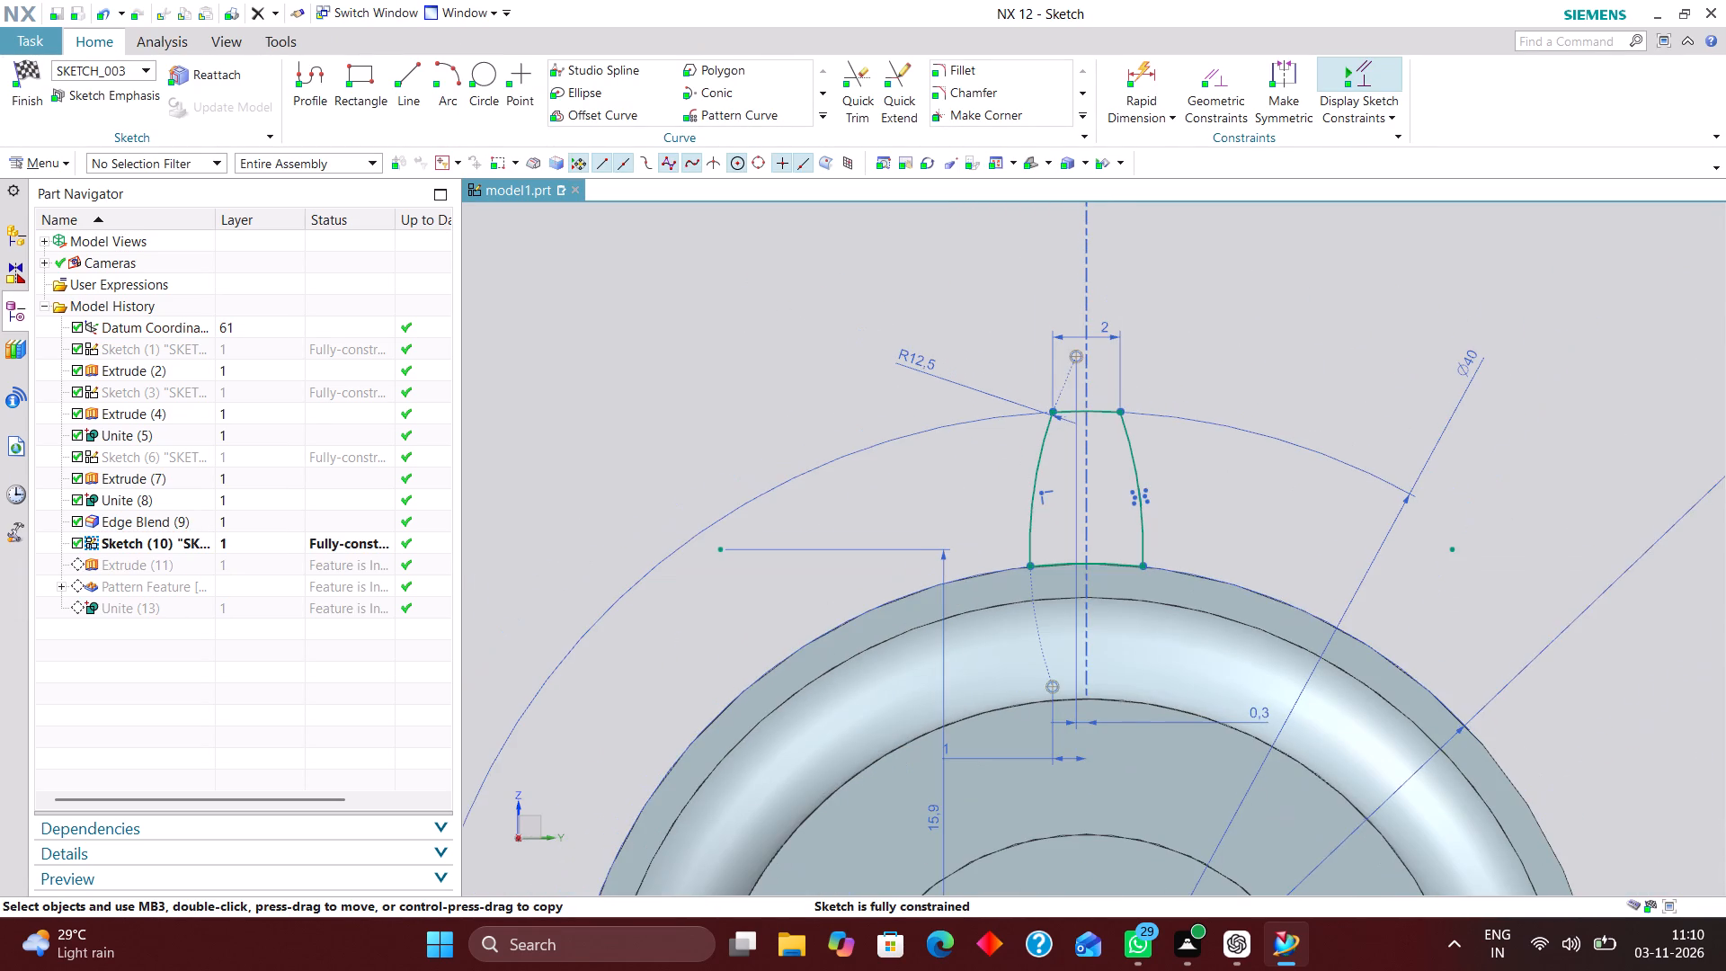
scroll(850, 440, down, 1)
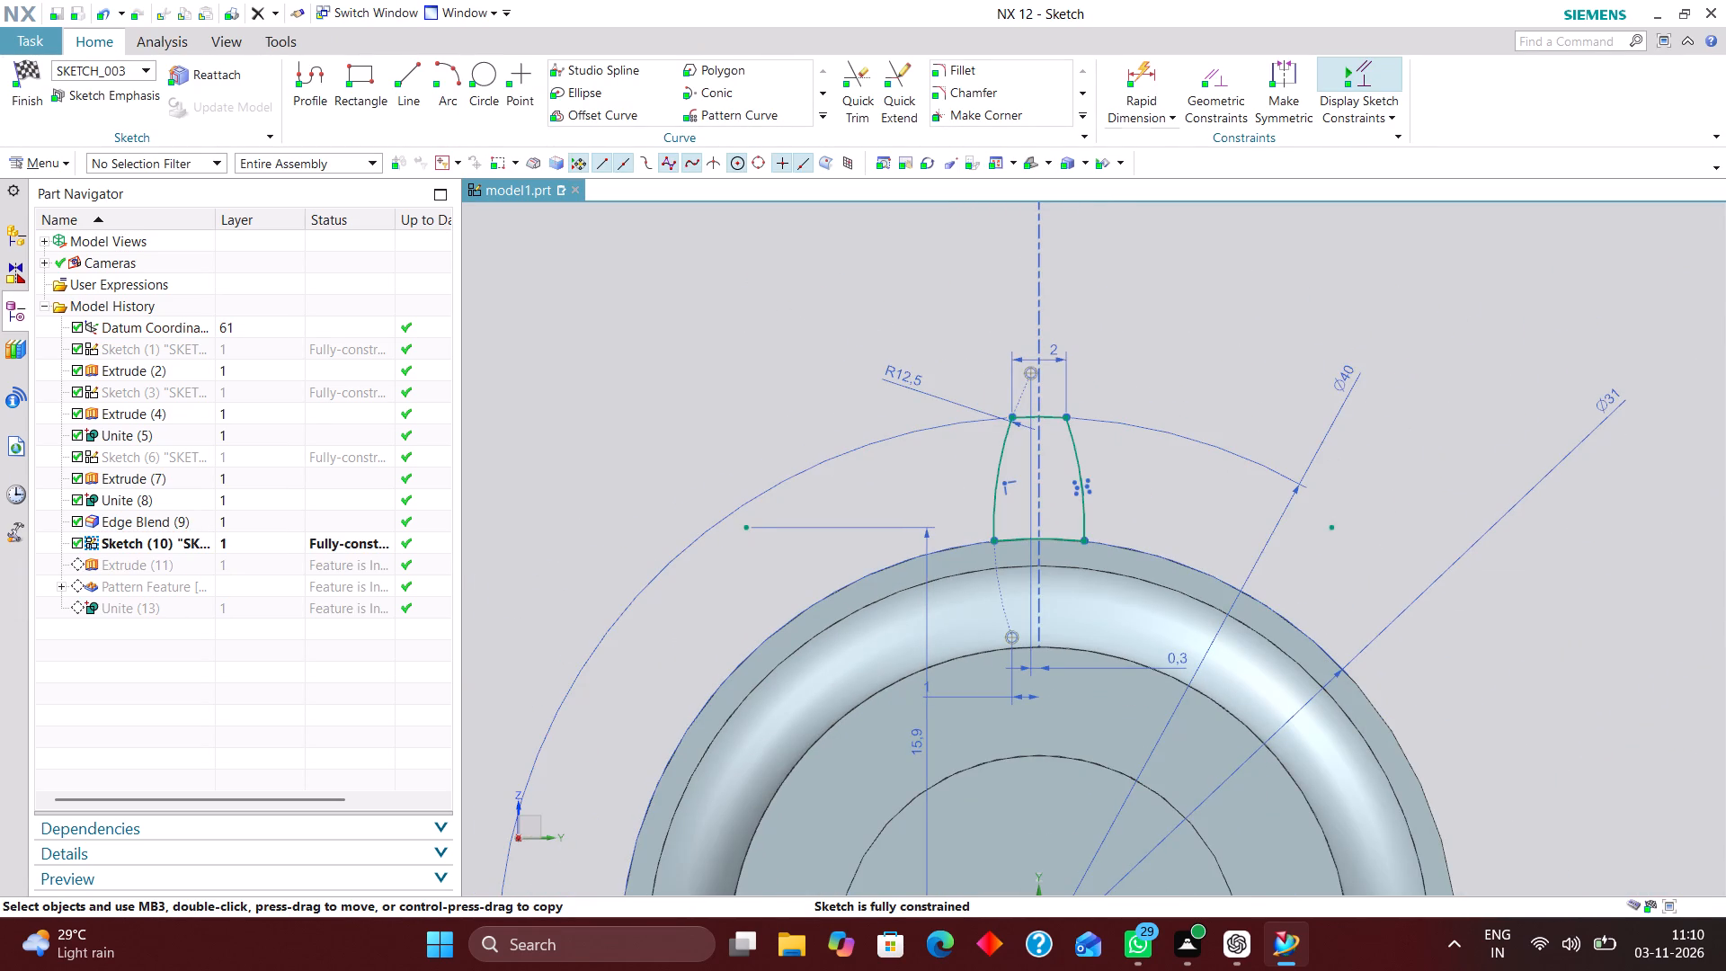
Add a horizontal dimension across the tooth's base, between the lower endpoints of its two flank arcs.
click(1130, 85)
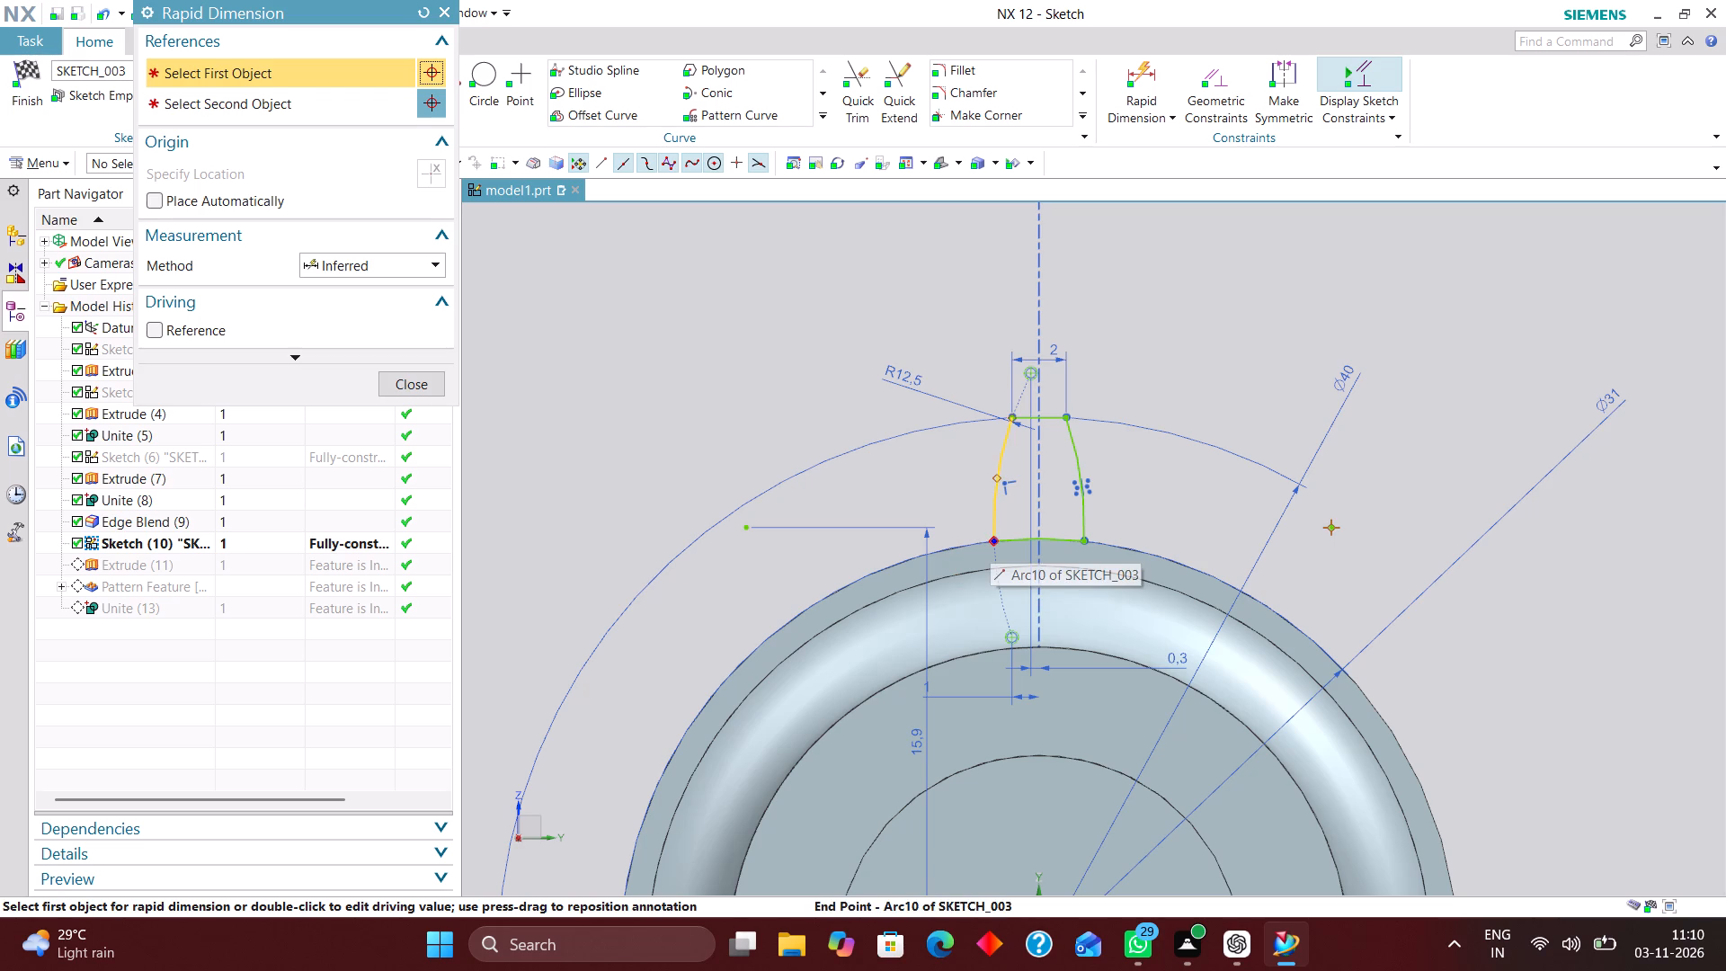
click(990, 539)
click(1083, 537)
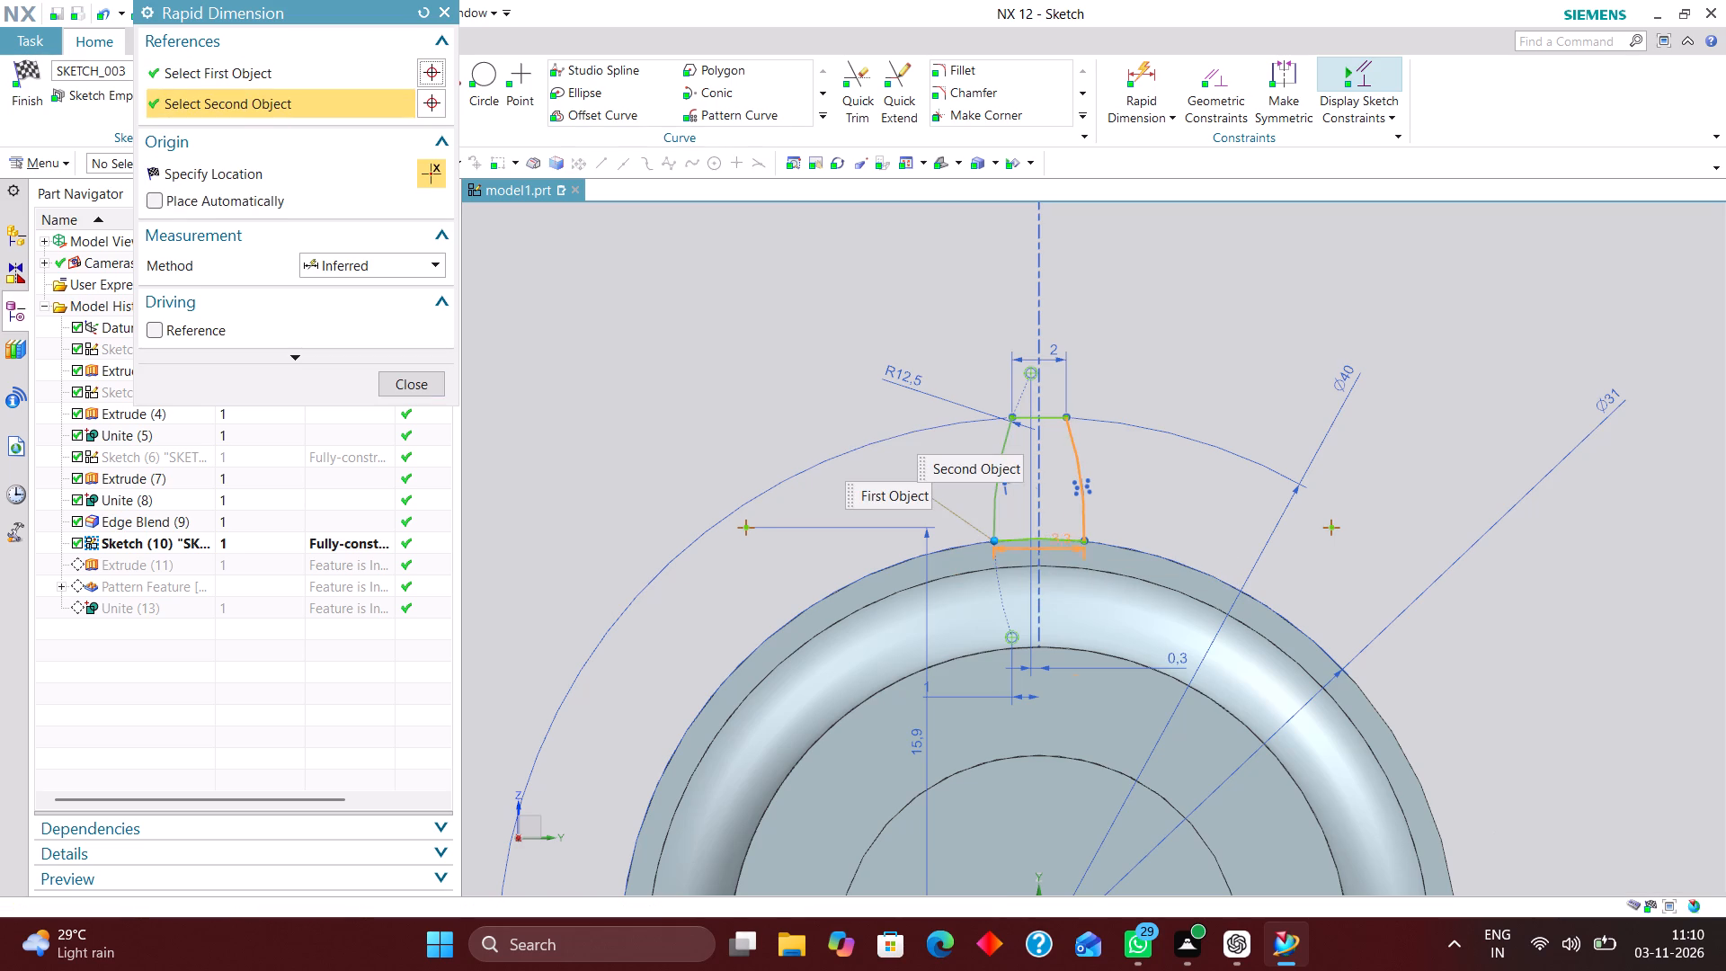
click(1038, 717)
click(864, 530)
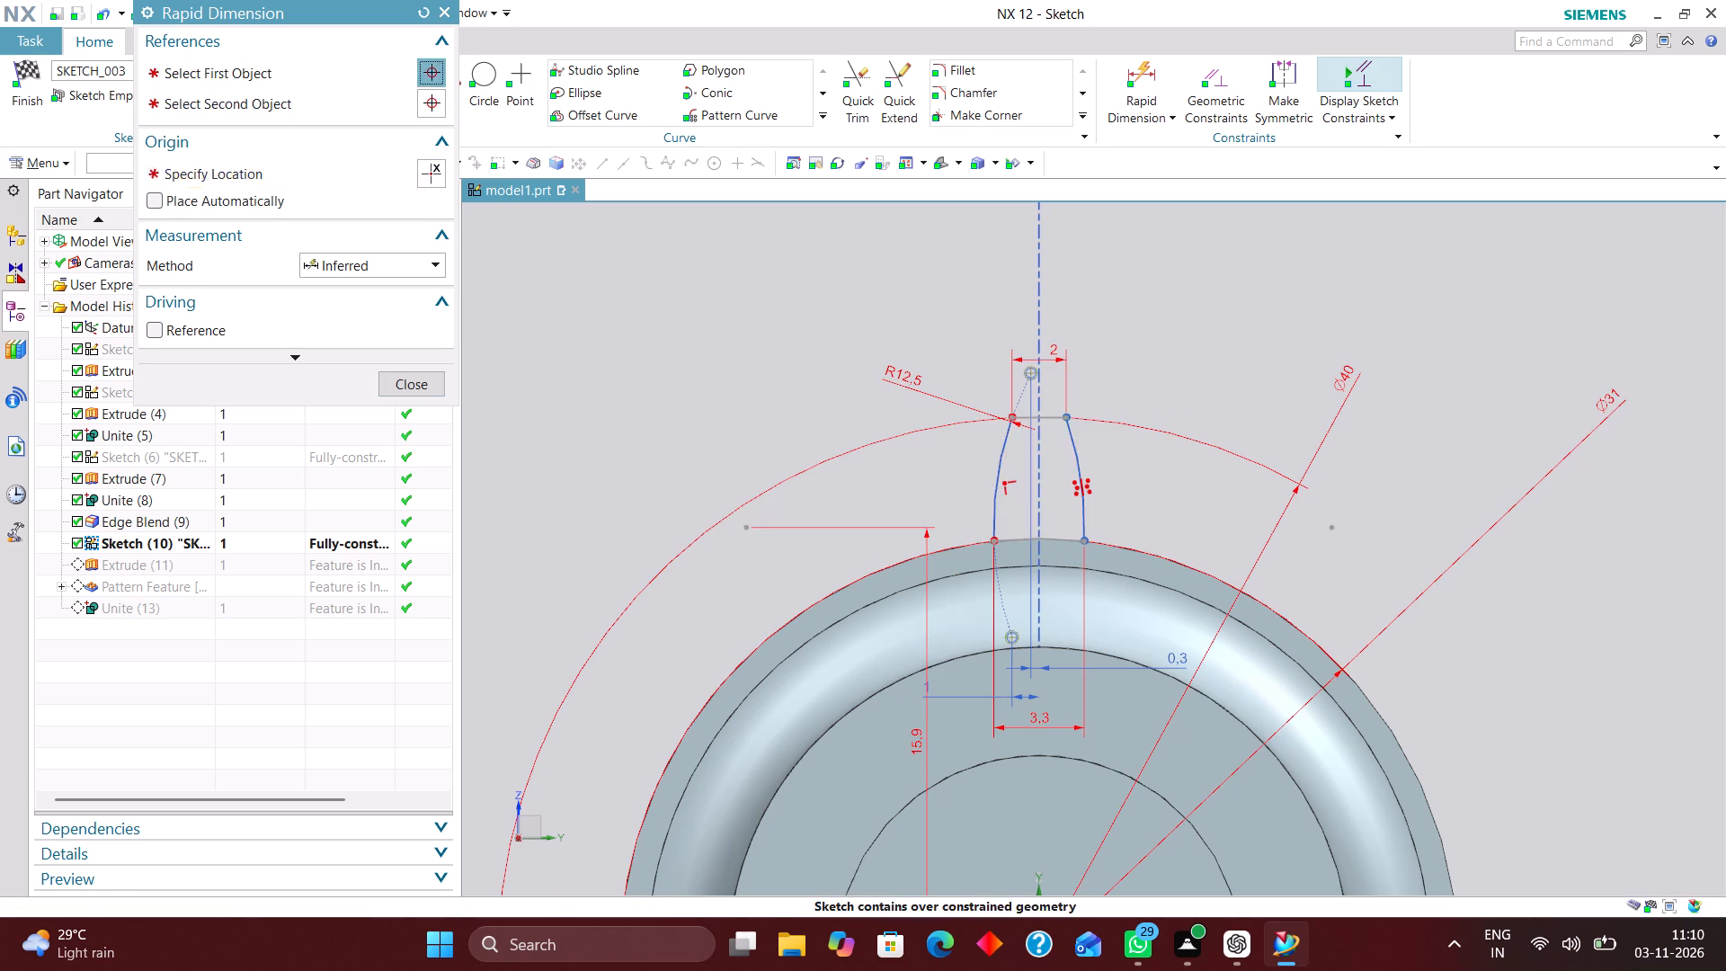
click(409, 388)
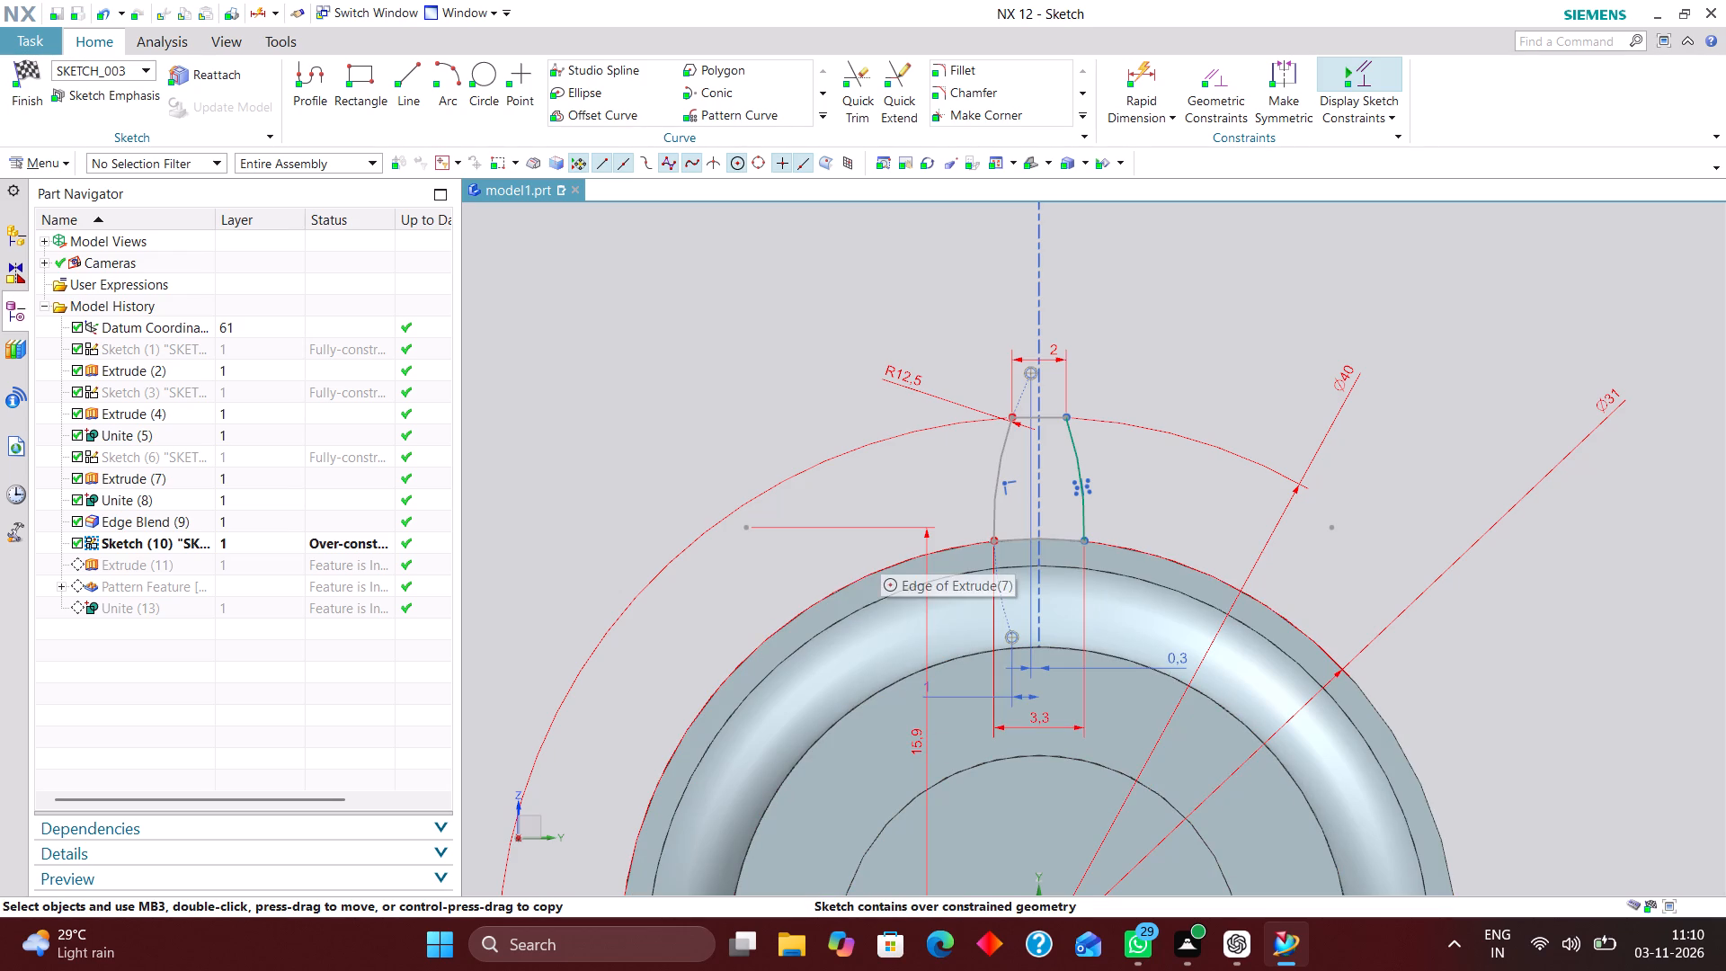
Delete the vertical 15.9 mm dimension between the tooth flank arc's centre and the horizontal axis.
scroll(909, 434, down, 3)
scroll(921, 622, up, 3)
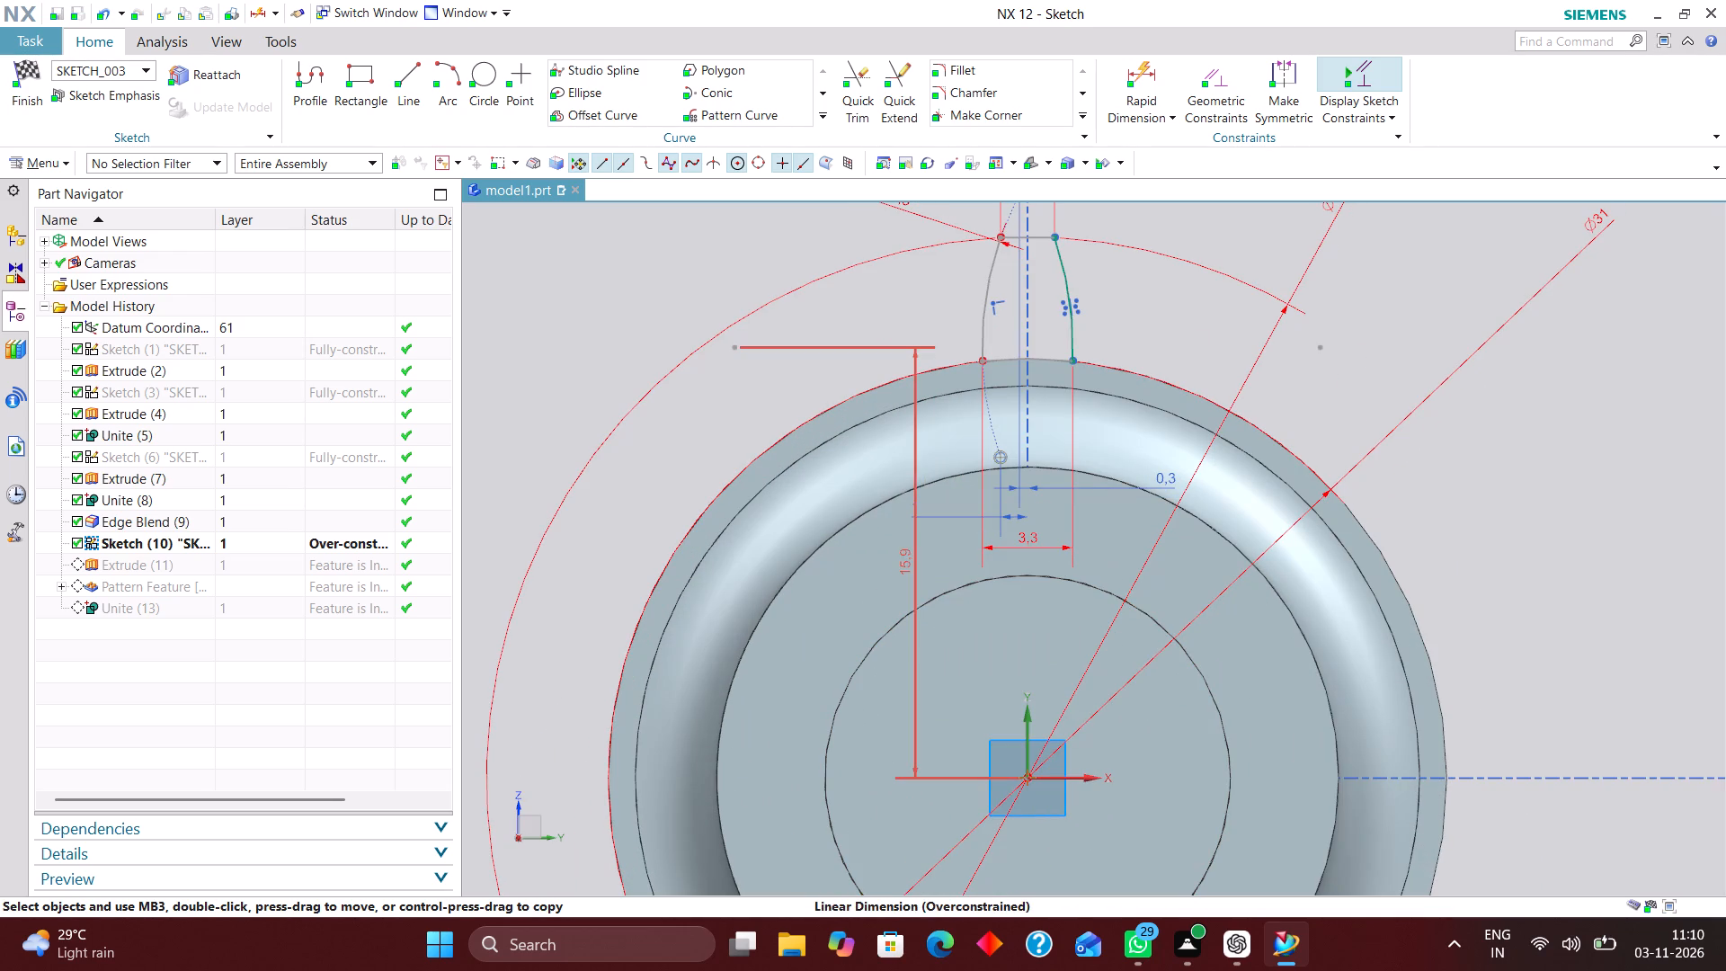
right_drag(912, 588, 859, 583)
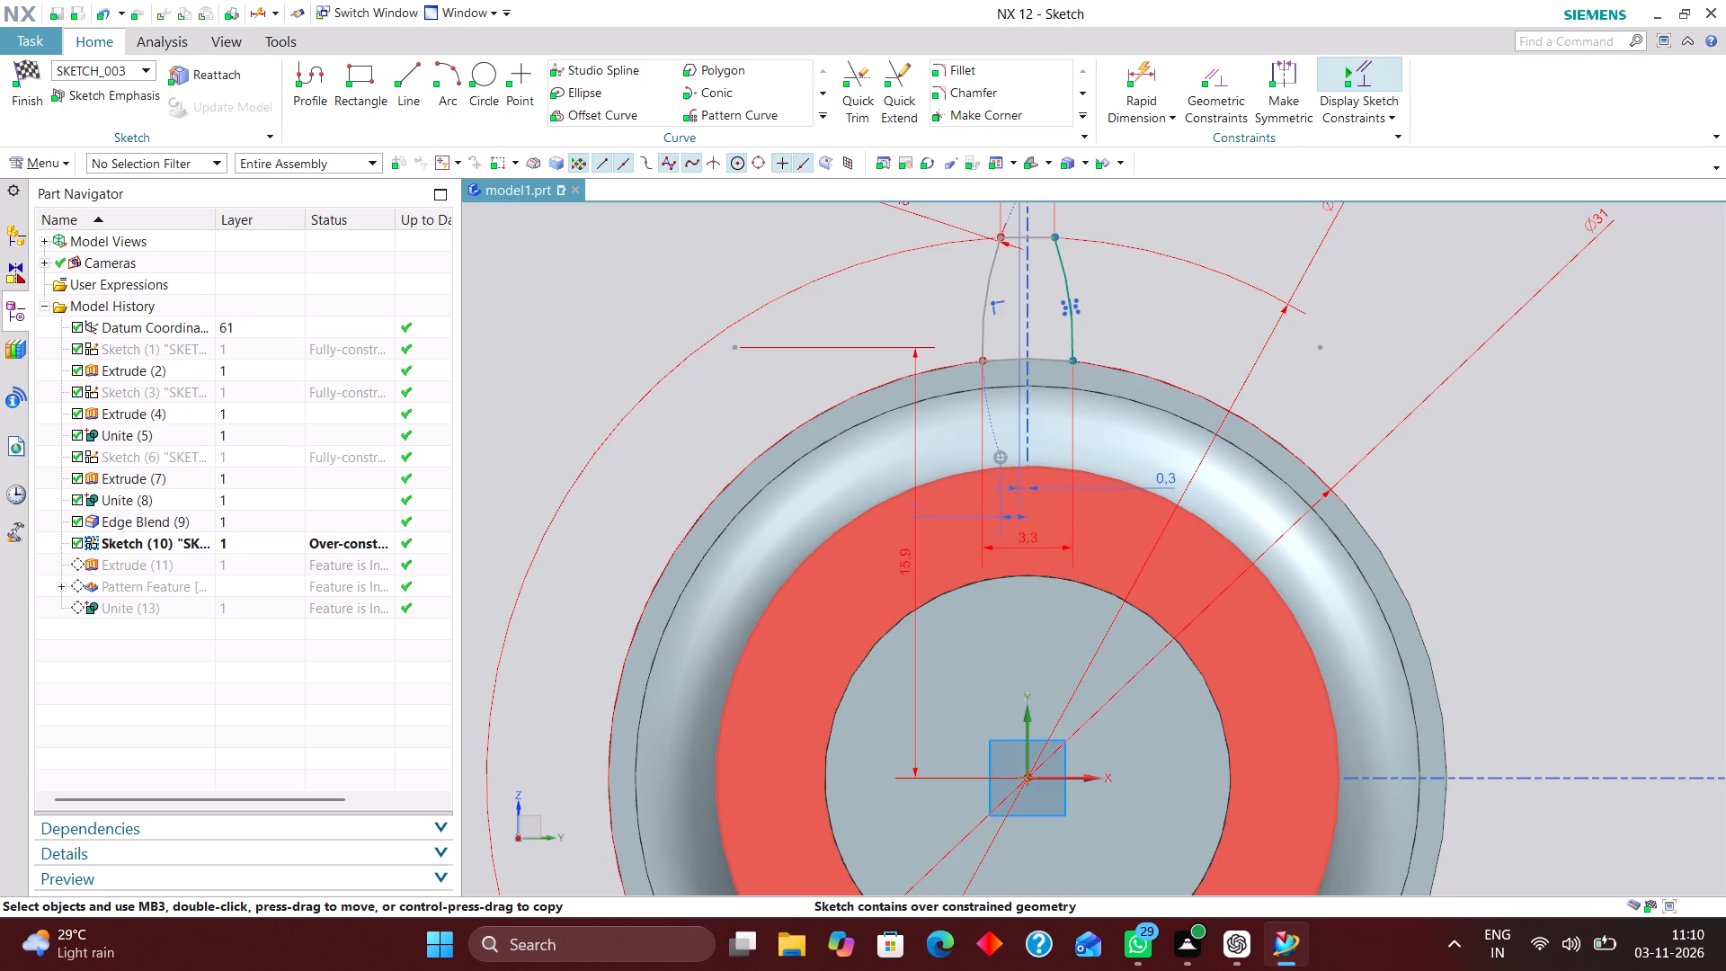
right_drag(911, 559, 847, 558)
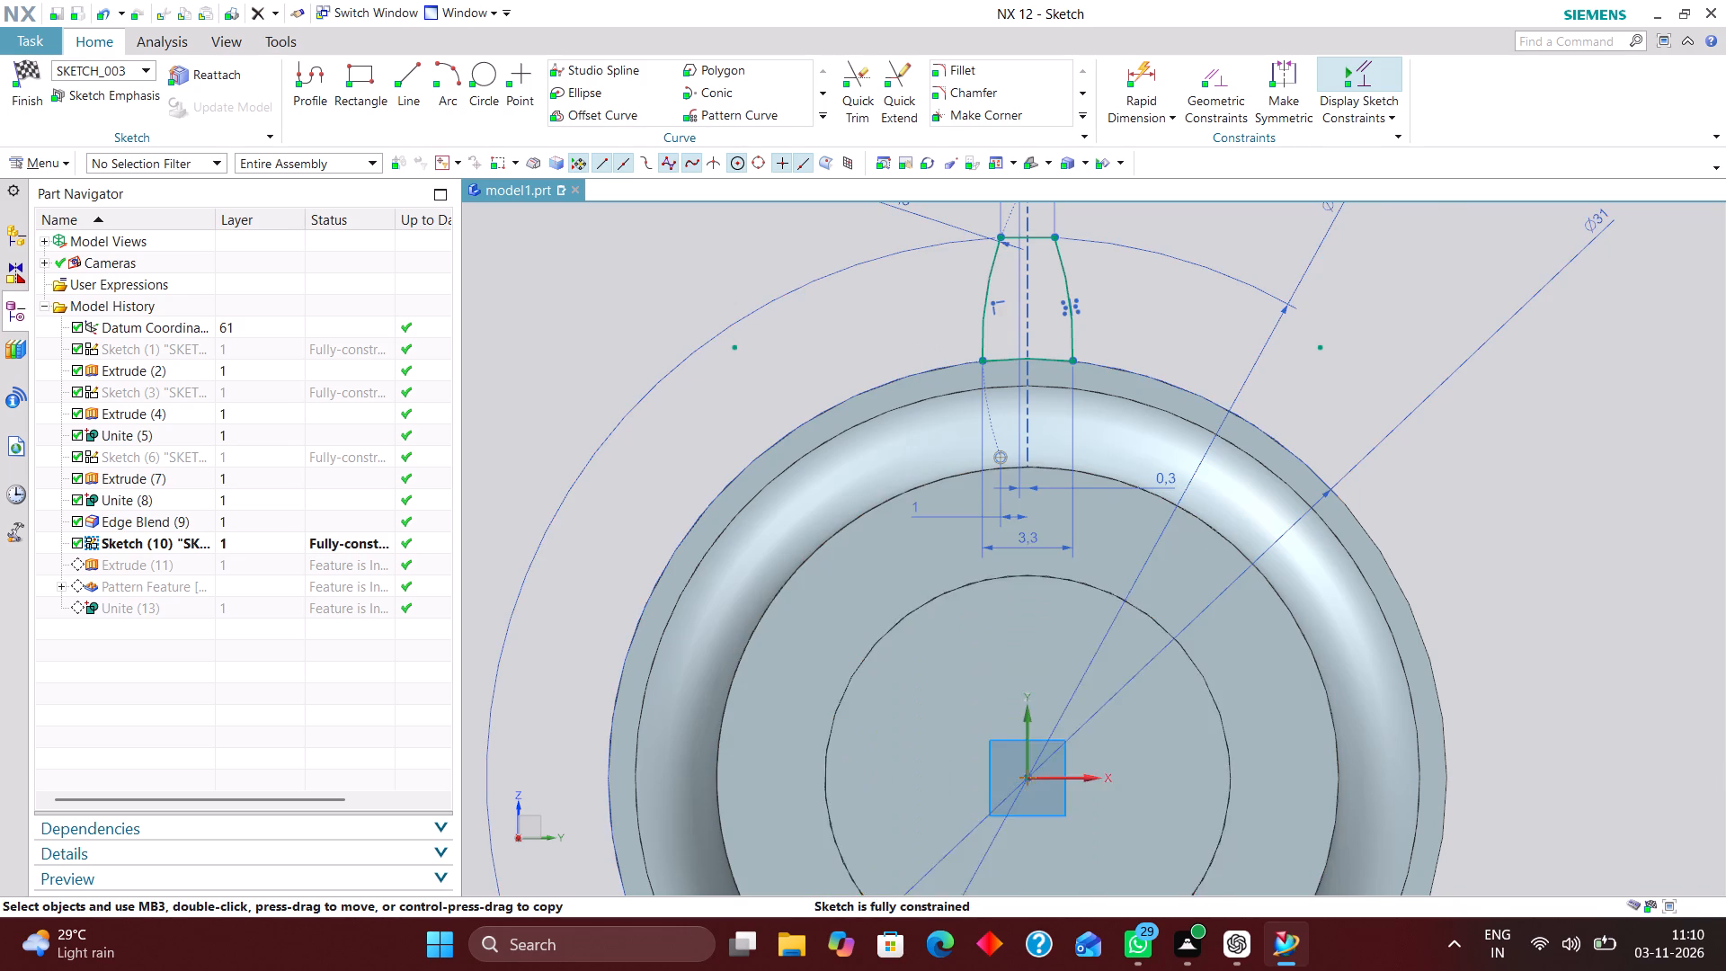
Move the tooth's base width dimension lower, set it to 4 mm and finish the sketch.
scroll(991, 631, down, 2)
scroll(1004, 561, up, 3)
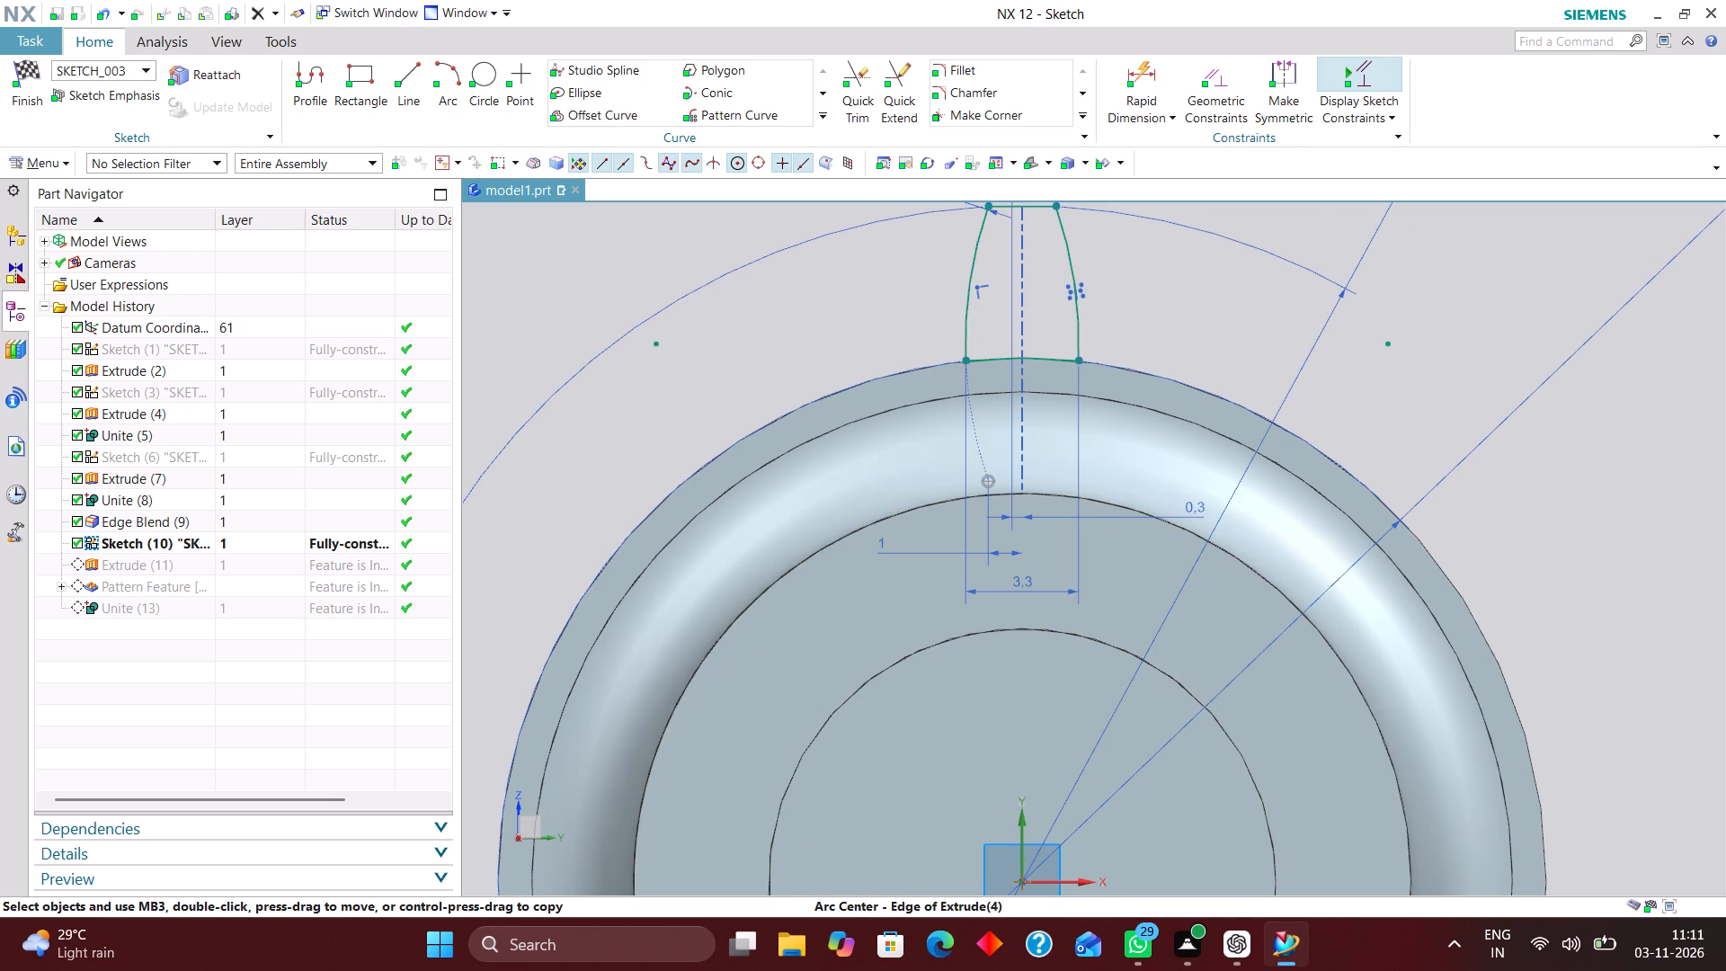
drag(1021, 583, 1020, 669)
double_click(1026, 670)
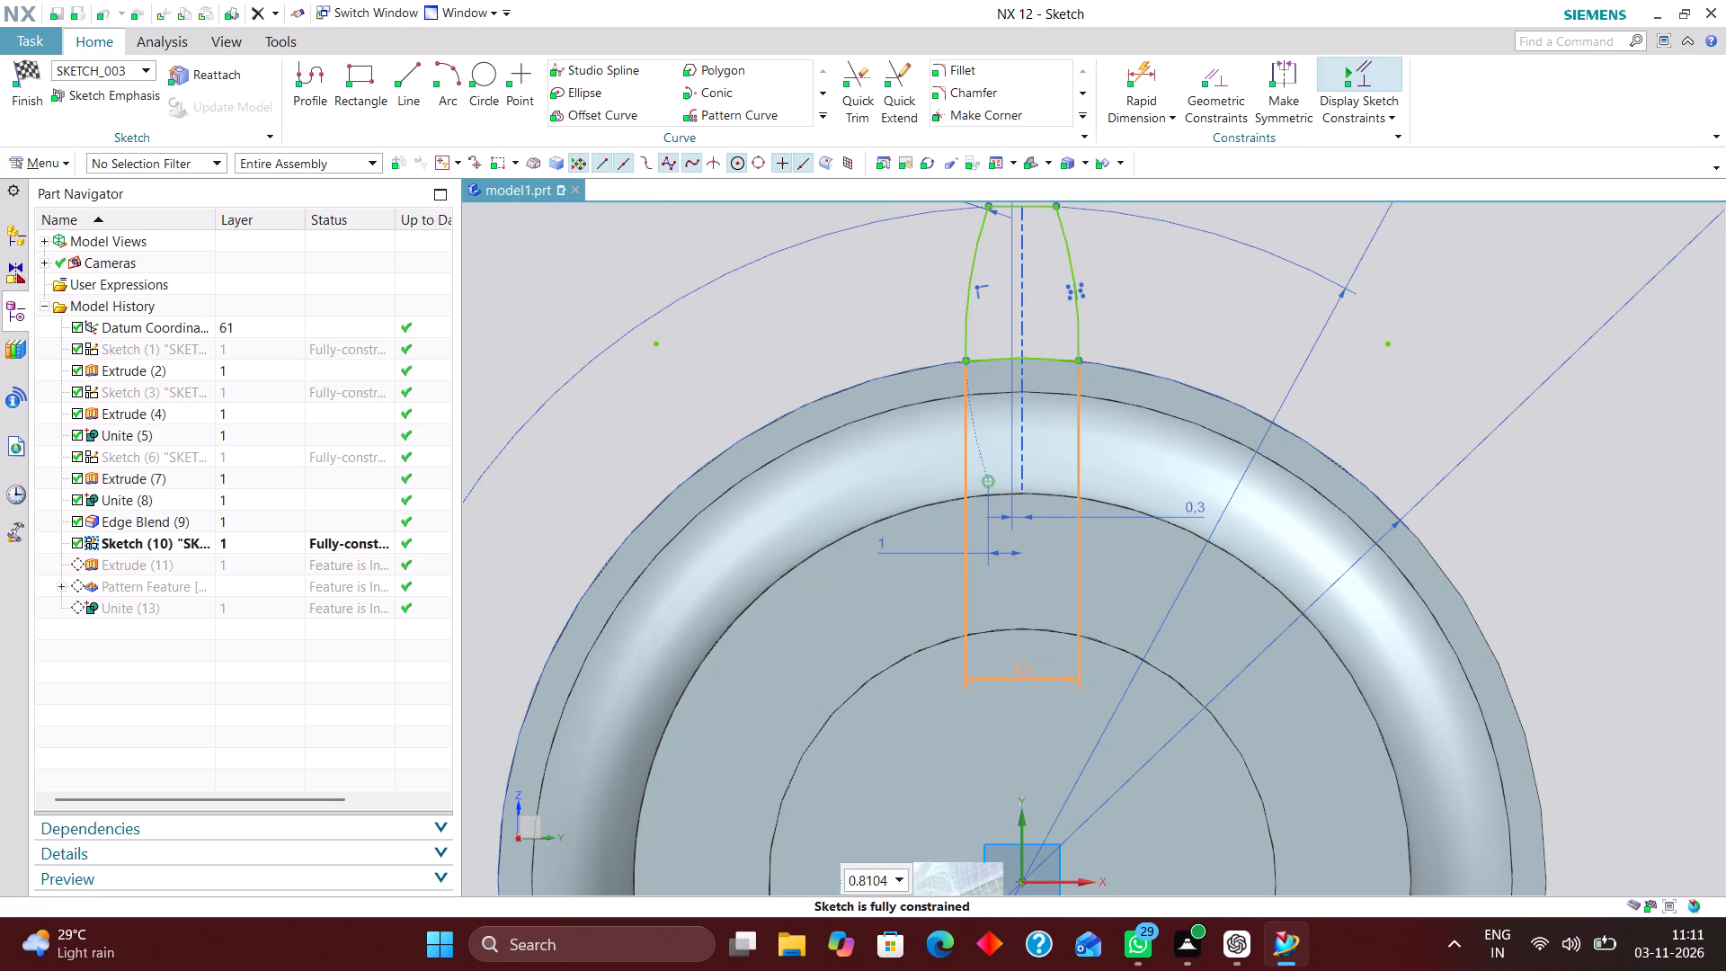
click(964, 758)
drag(959, 756, 909, 755)
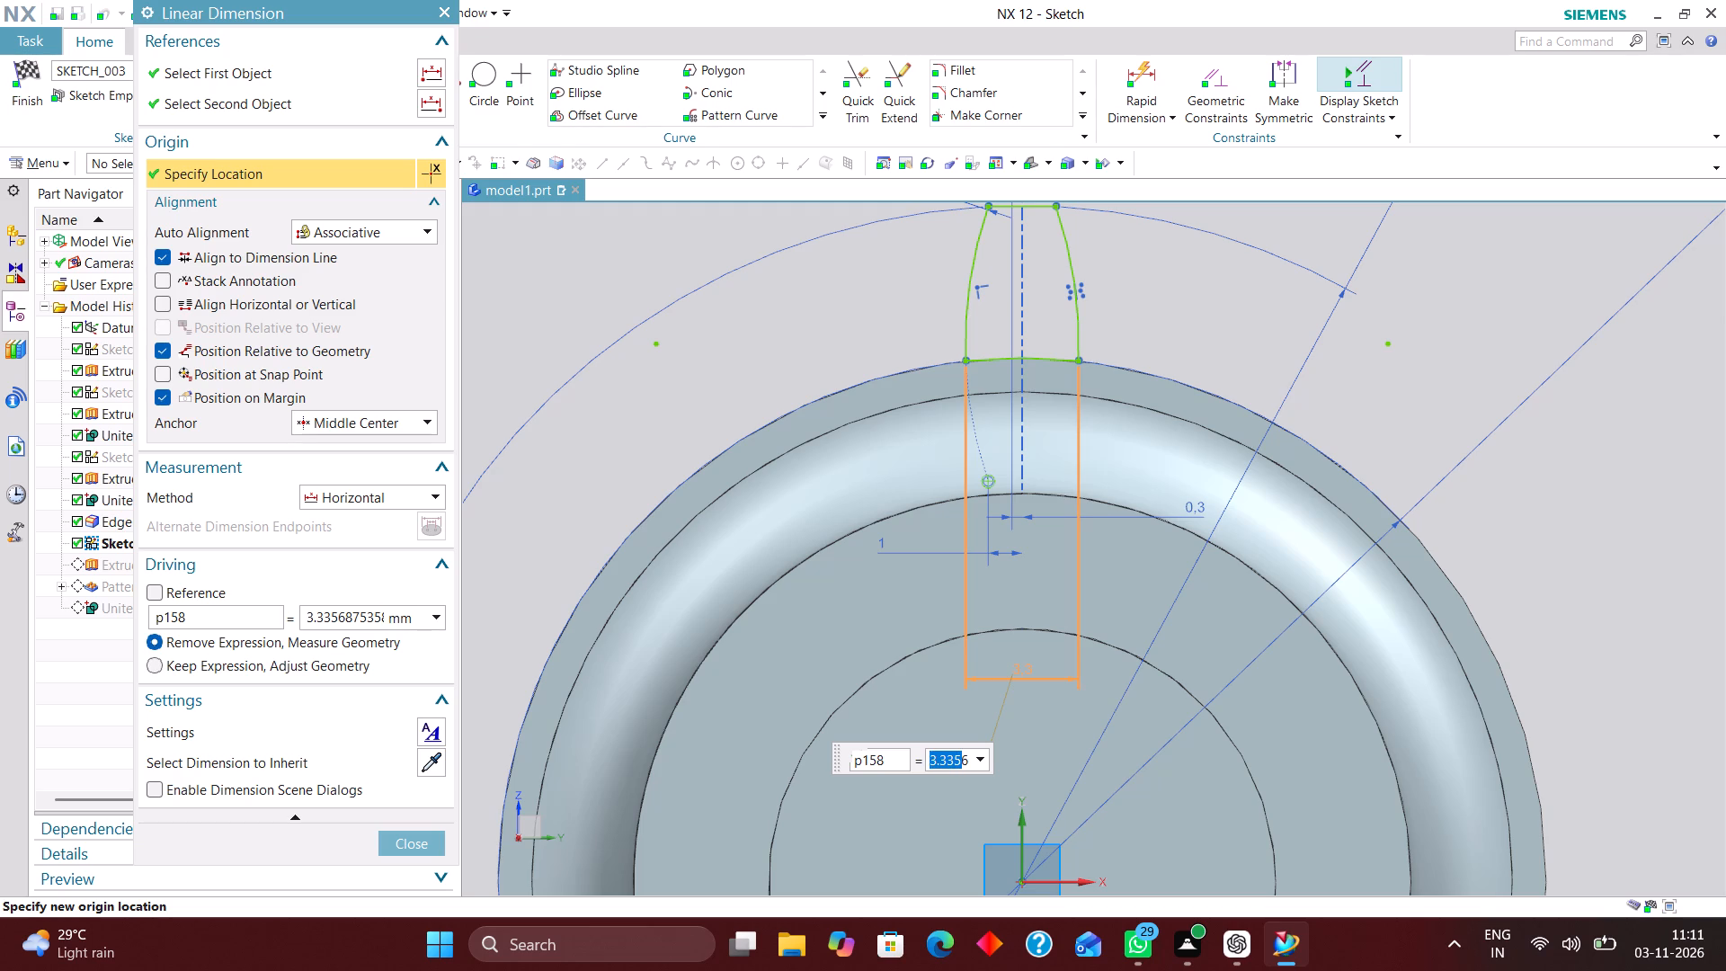
key(4)
double_click(378, 619)
key(4)
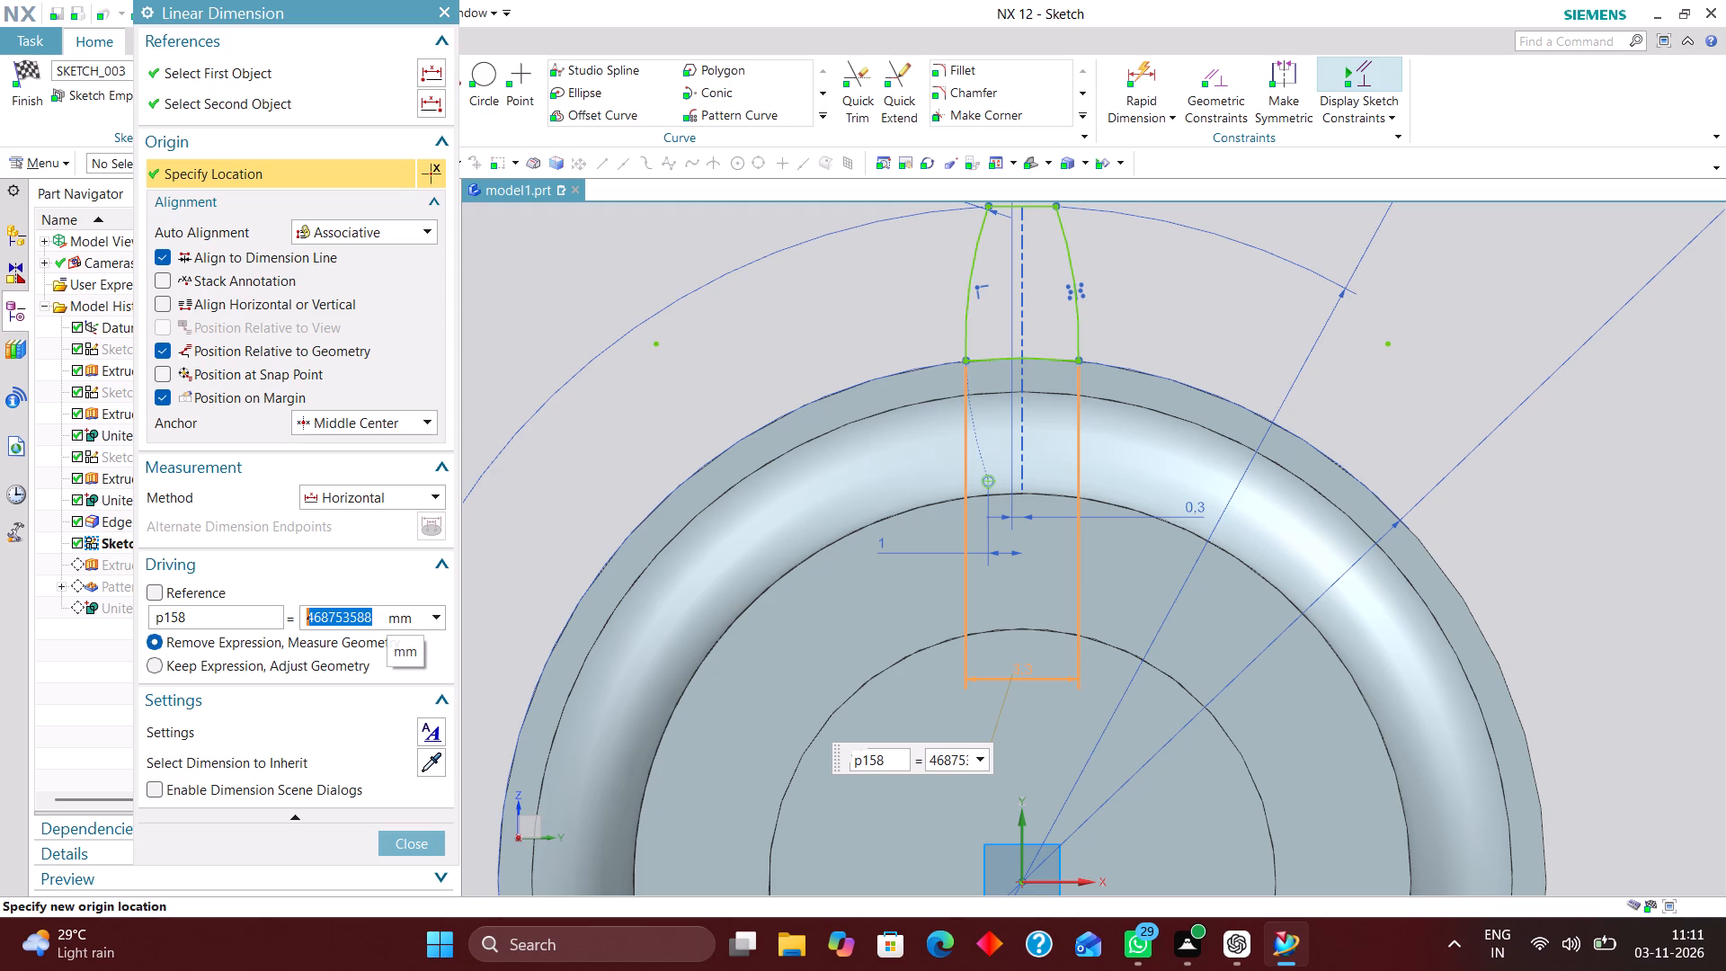
key(Return)
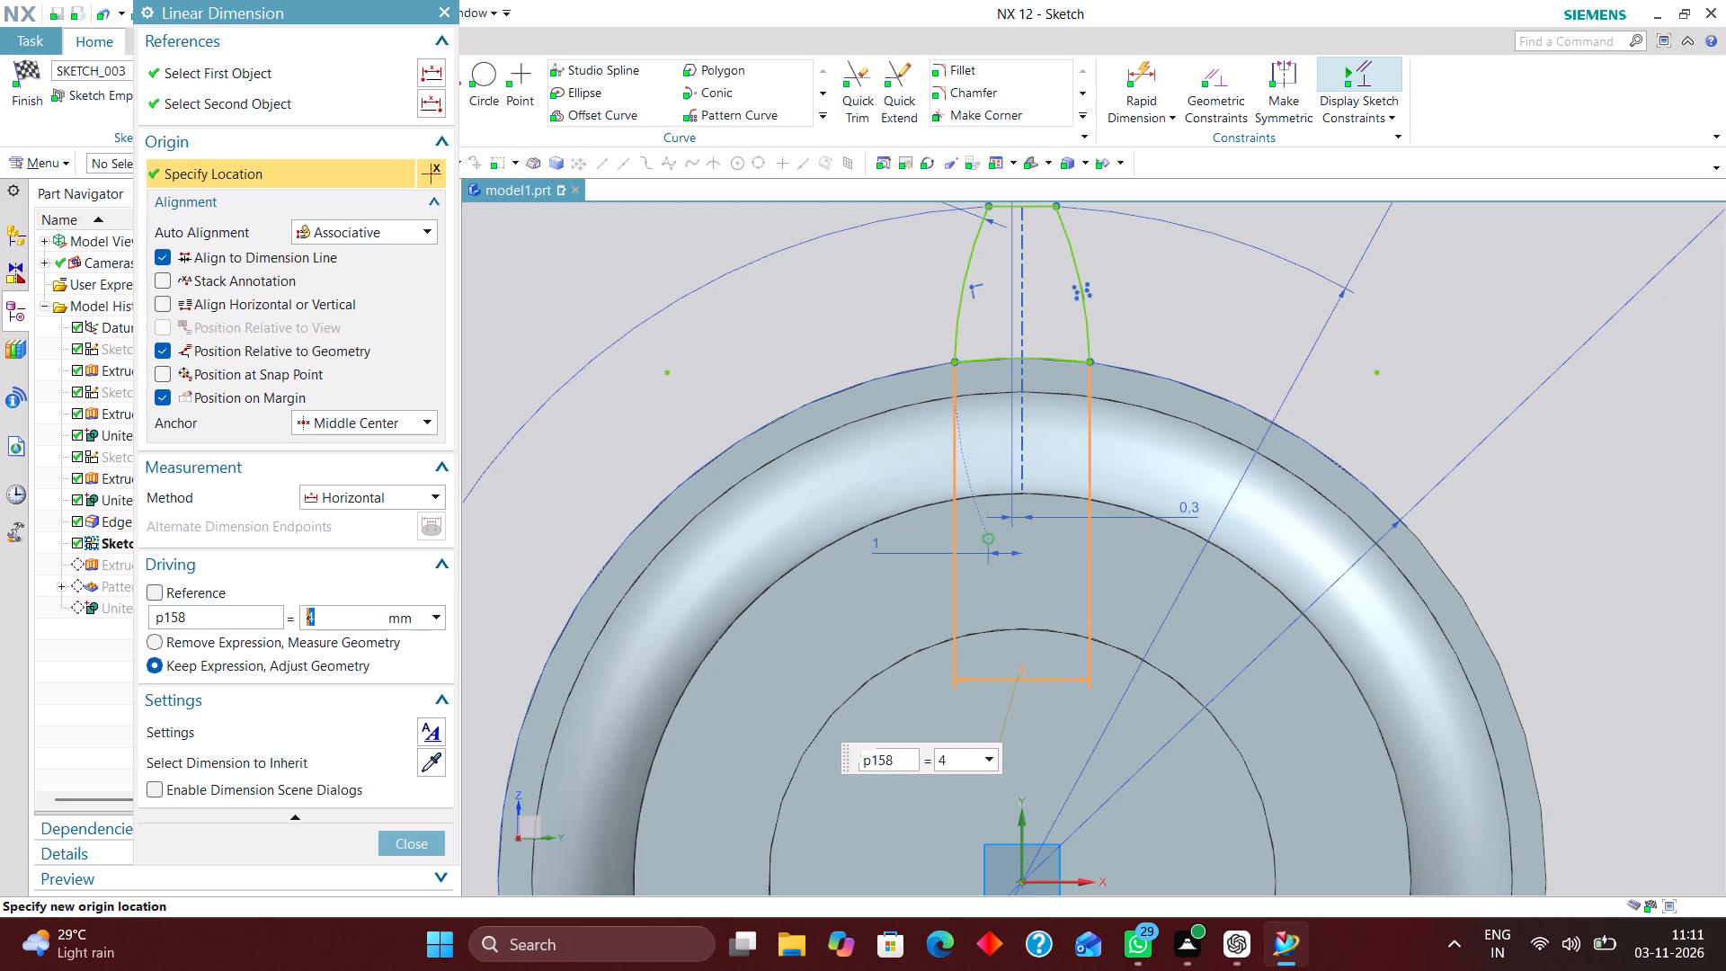
click(427, 839)
click(33, 76)
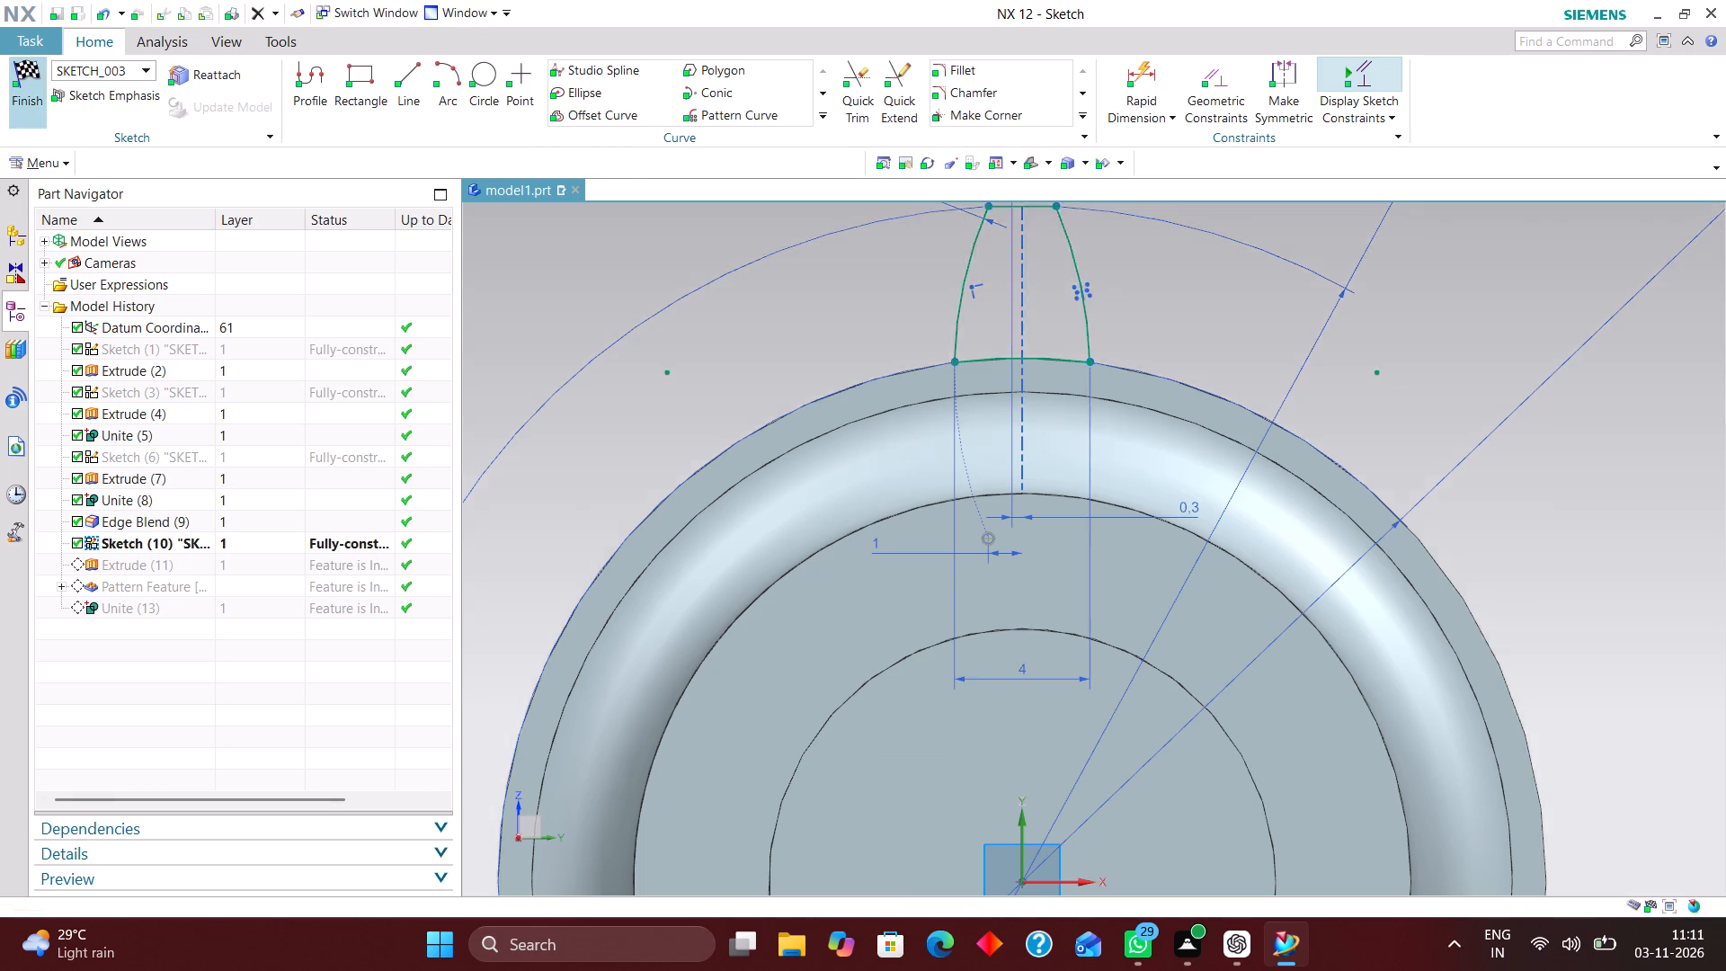
Examine the regenerated teeth and the gaps between them up close and from several angles.
scroll(1242, 349, up, 4)
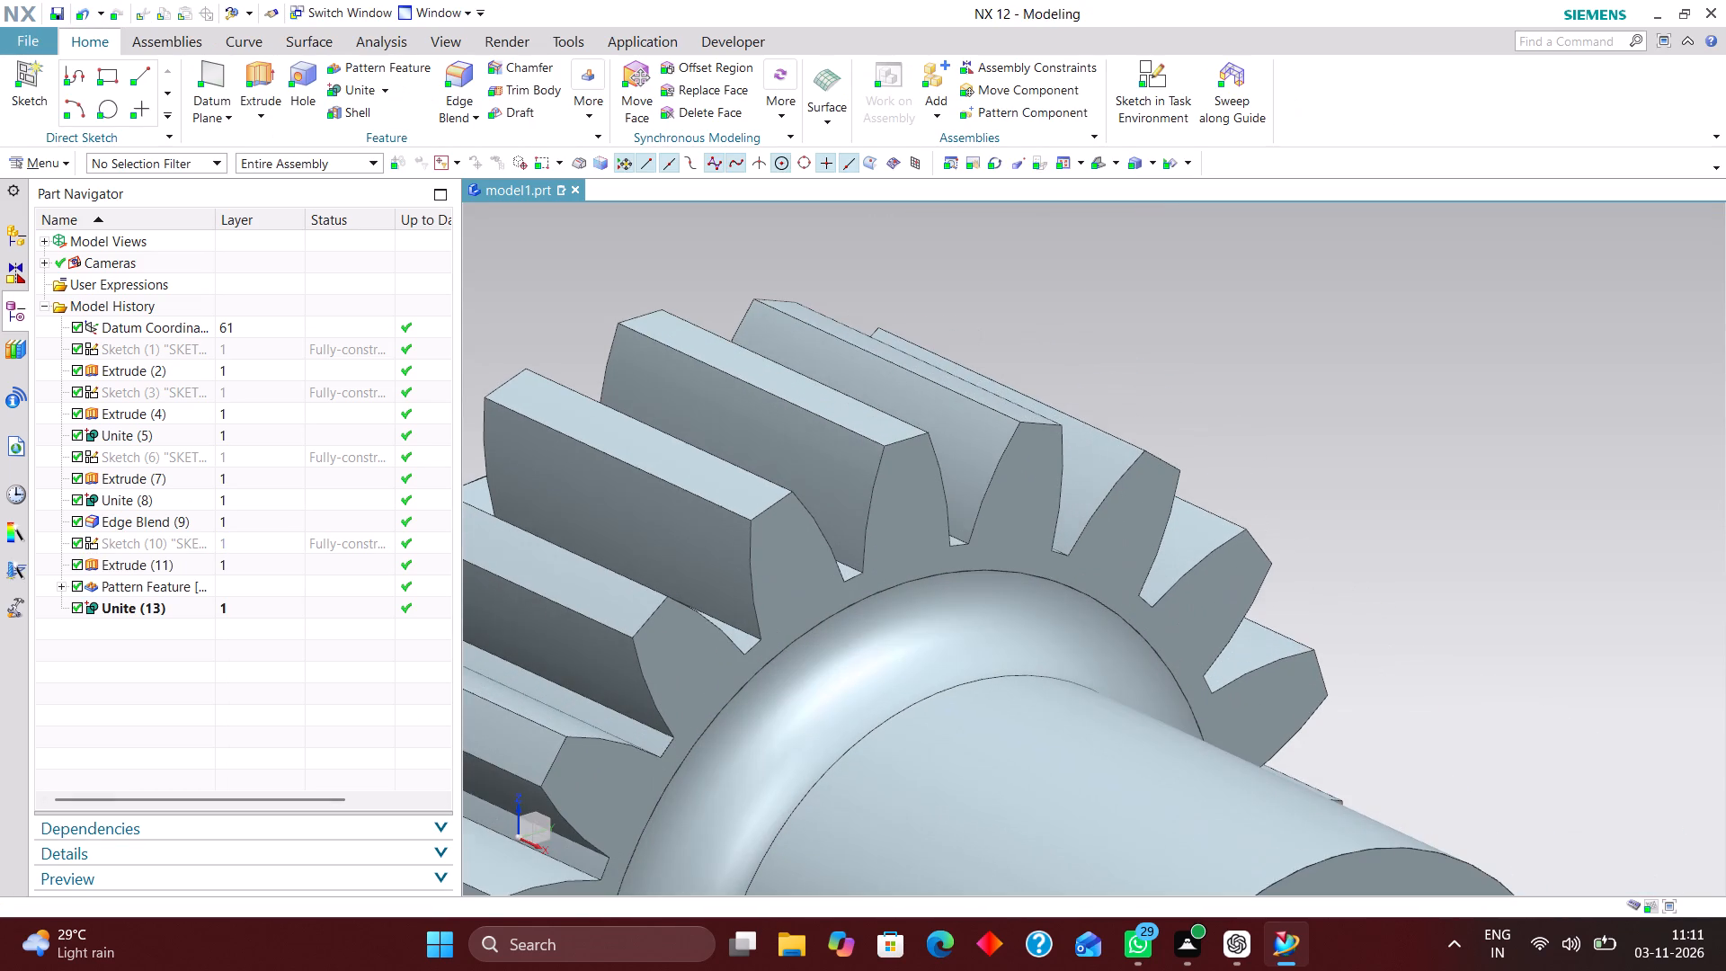
scroll(1228, 340, down, 3)
scroll(1047, 411, up, 5)
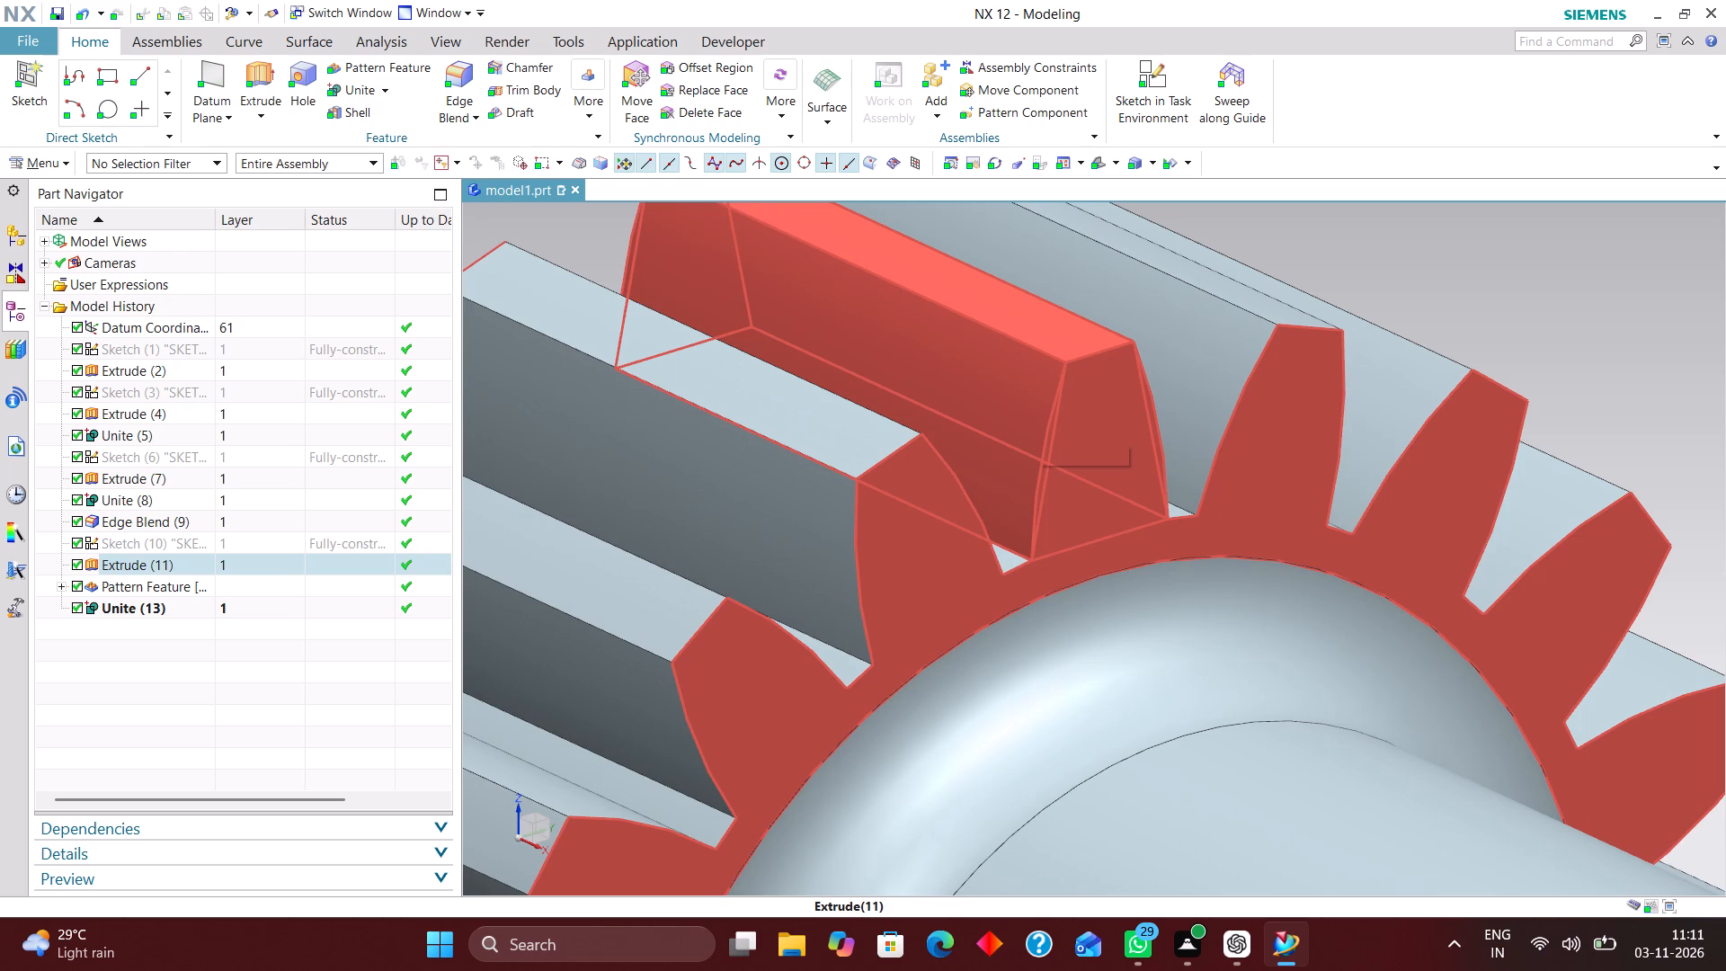
scroll(1032, 343, up, 4)
scroll(1033, 350, down, 12)
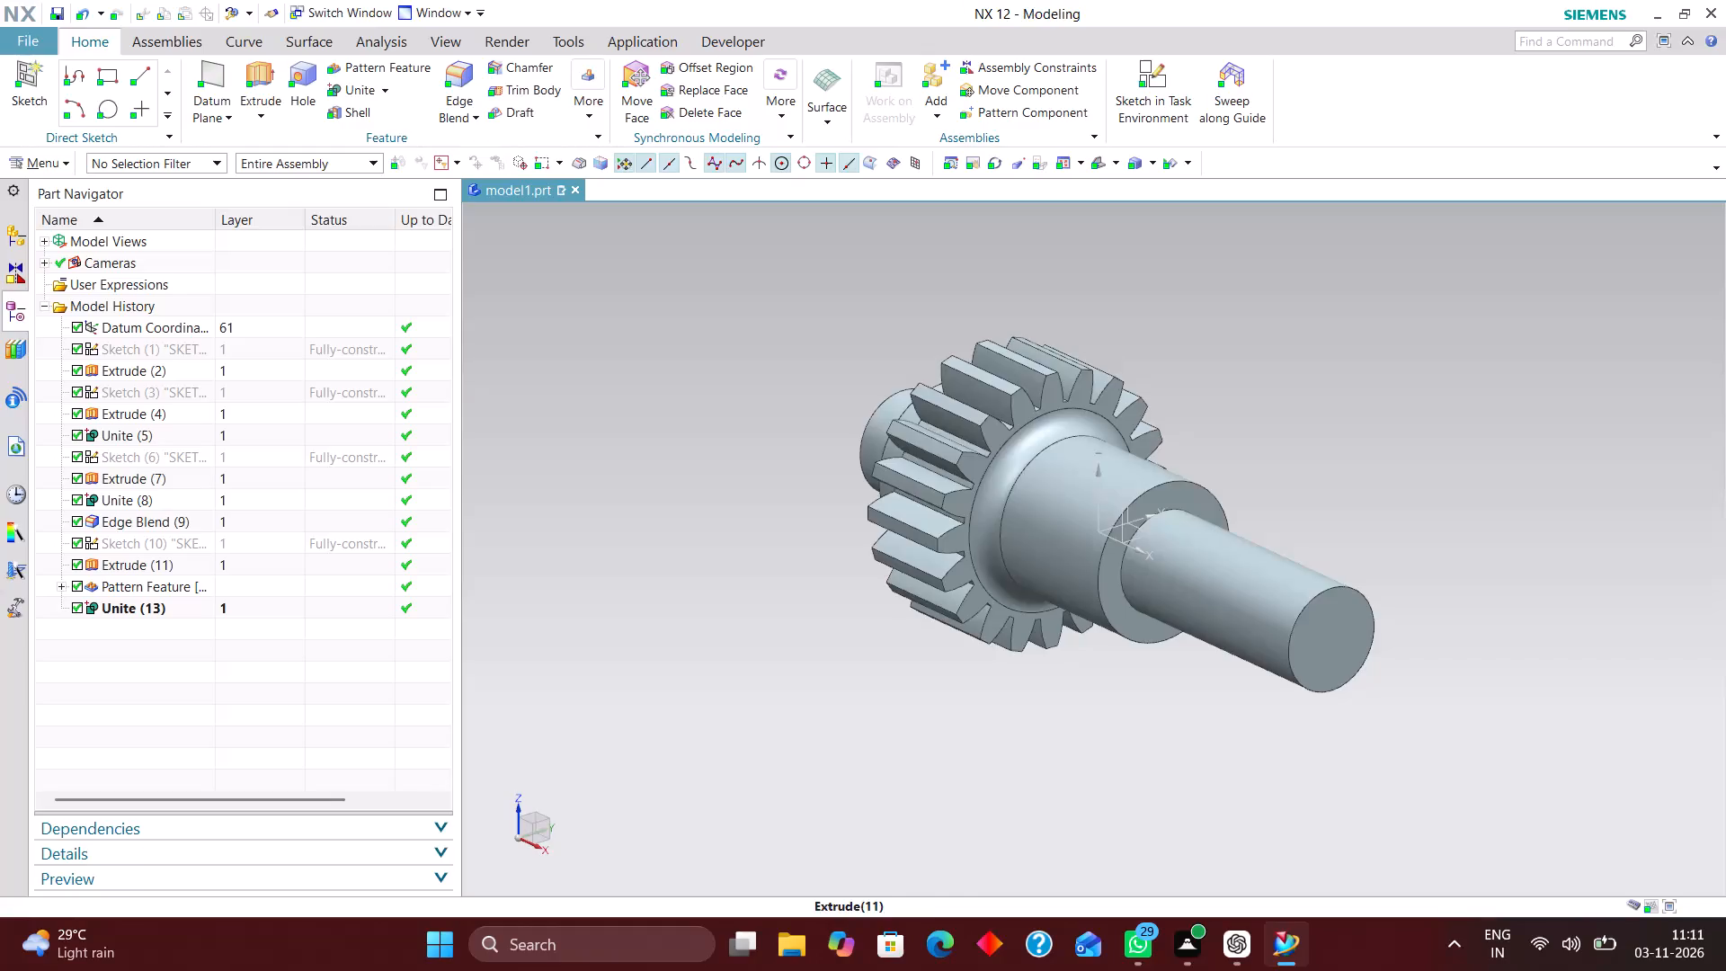
middle_drag(1359, 397, 1368, 573)
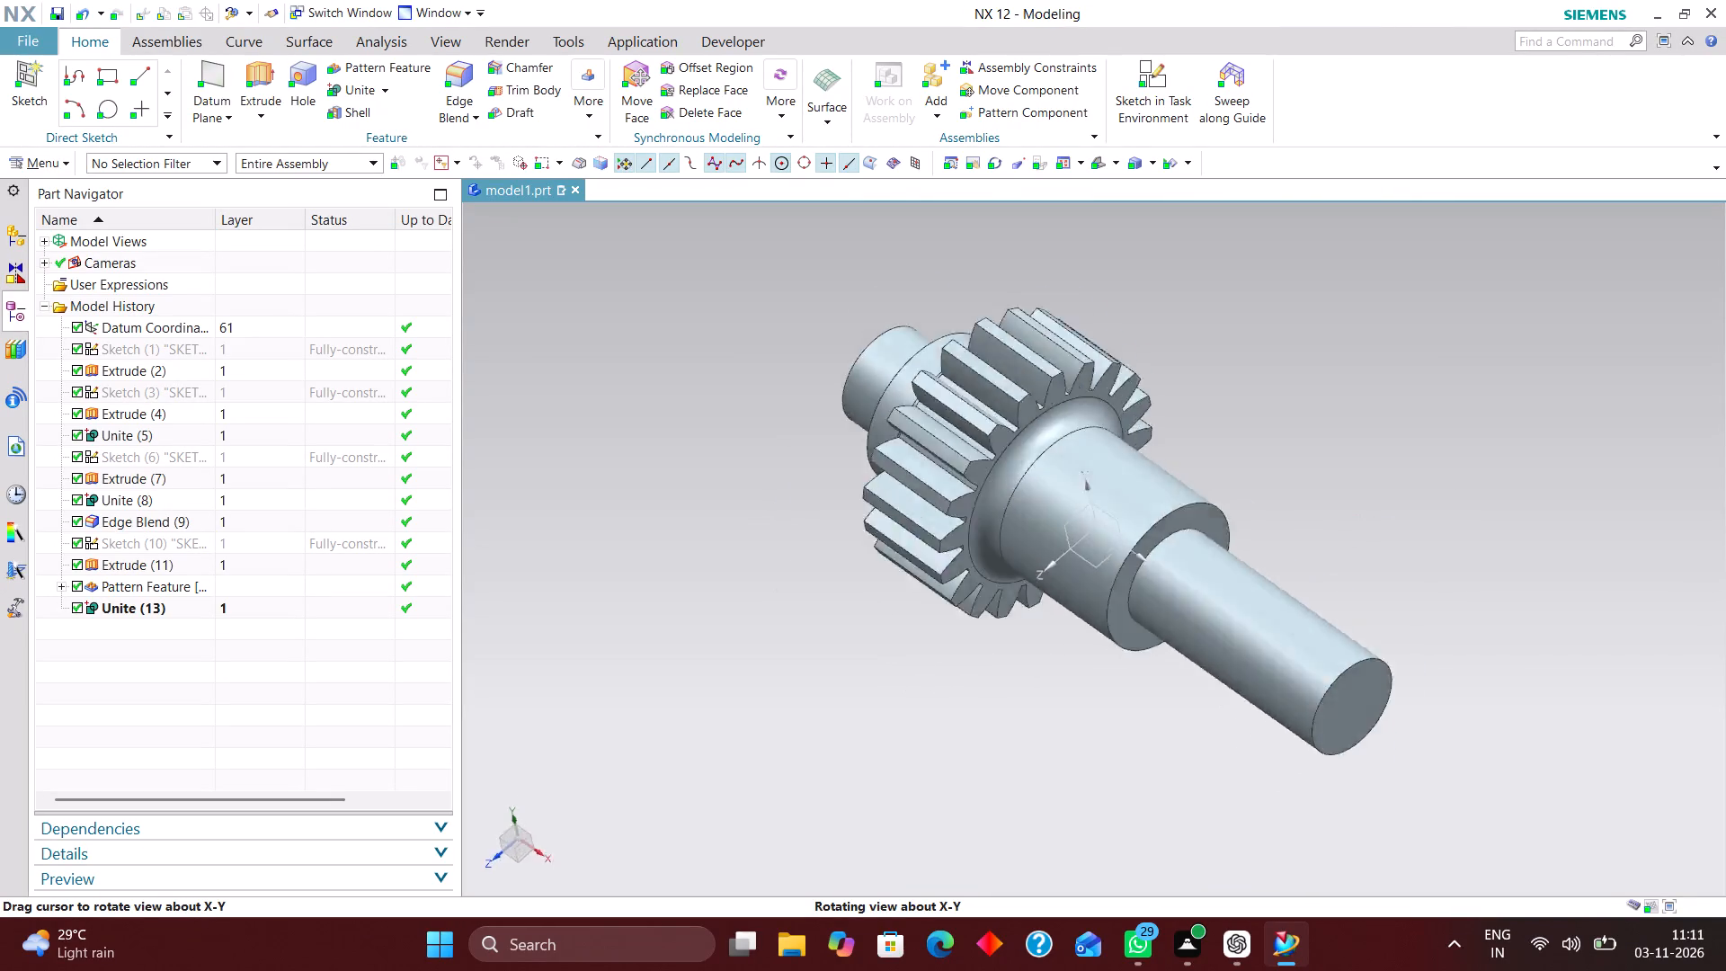
middle_drag(1368, 573, 1388, 564)
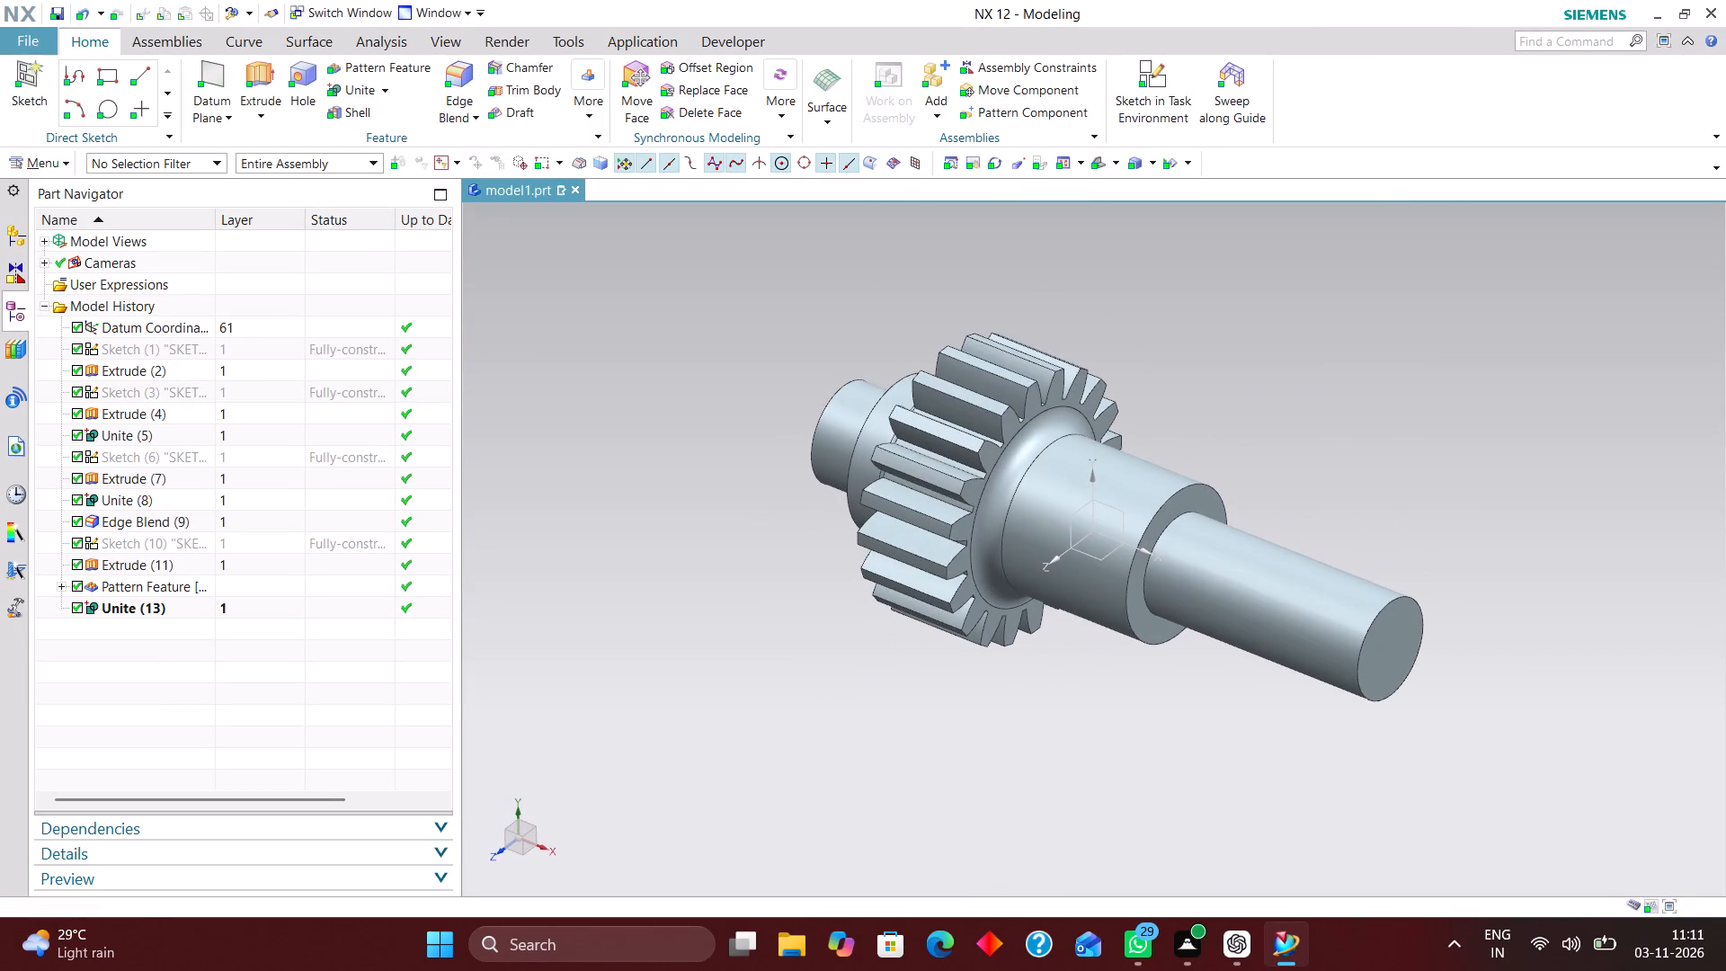
scroll(1073, 397, up, 5)
scroll(1048, 352, down, 3)
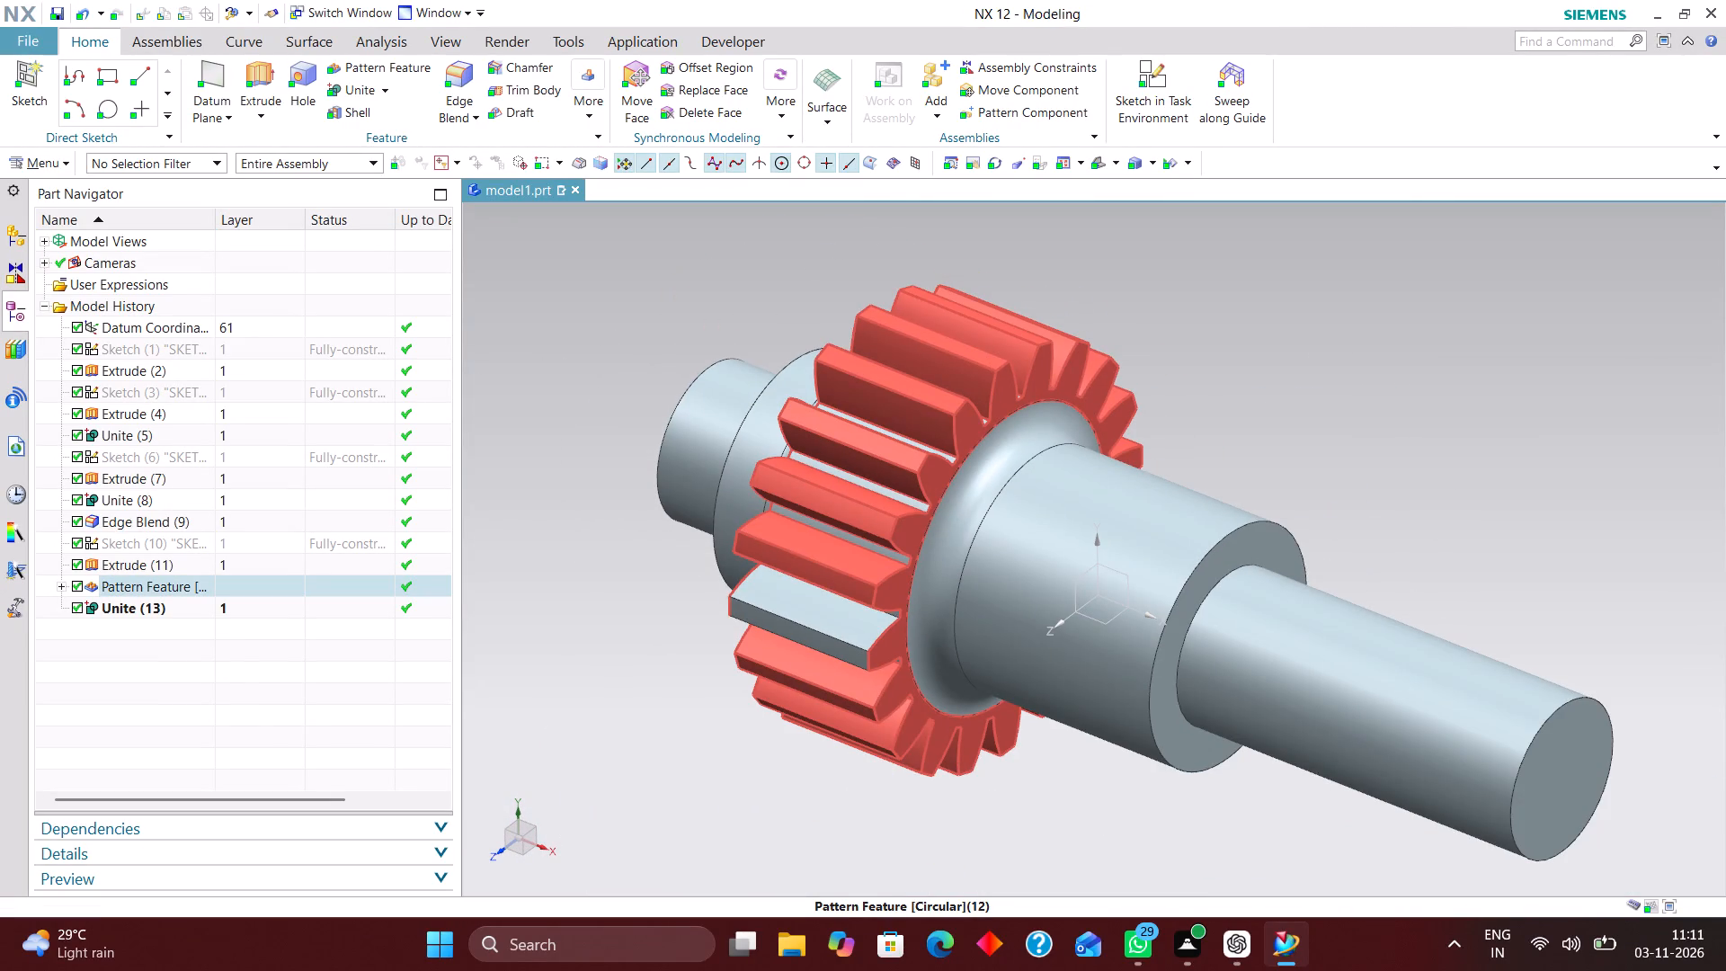
scroll(1082, 346, up, 3)
scroll(1046, 352, down, 2)
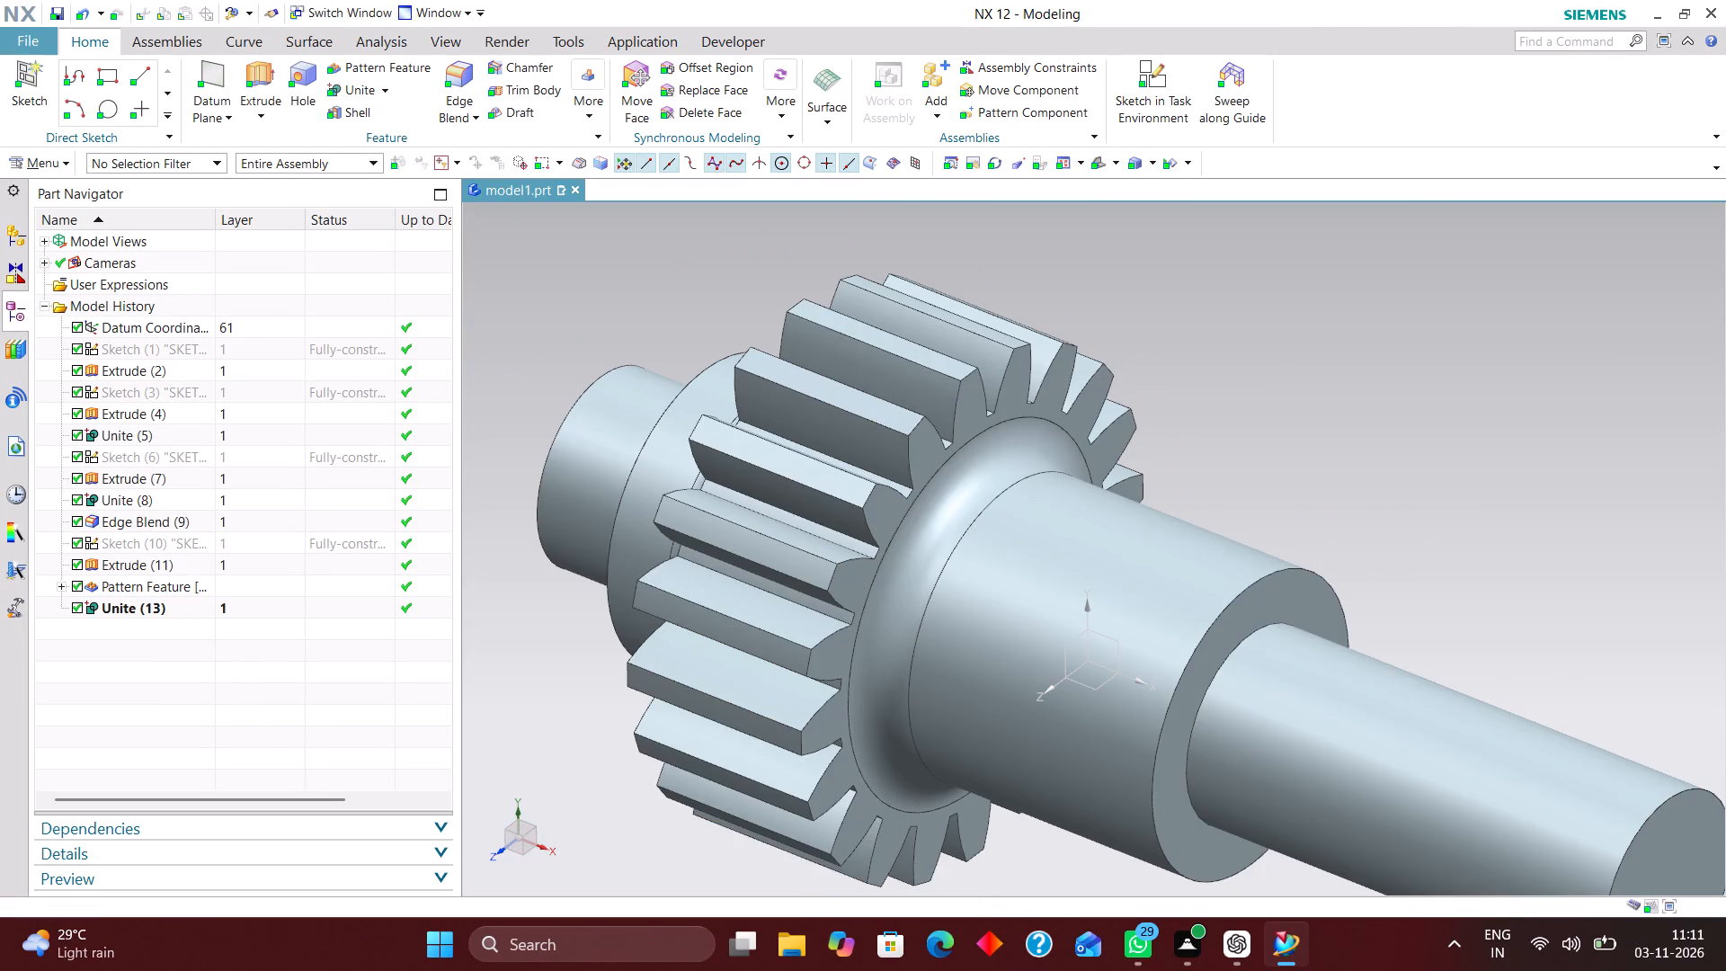
middle_drag(1237, 468, 1217, 477)
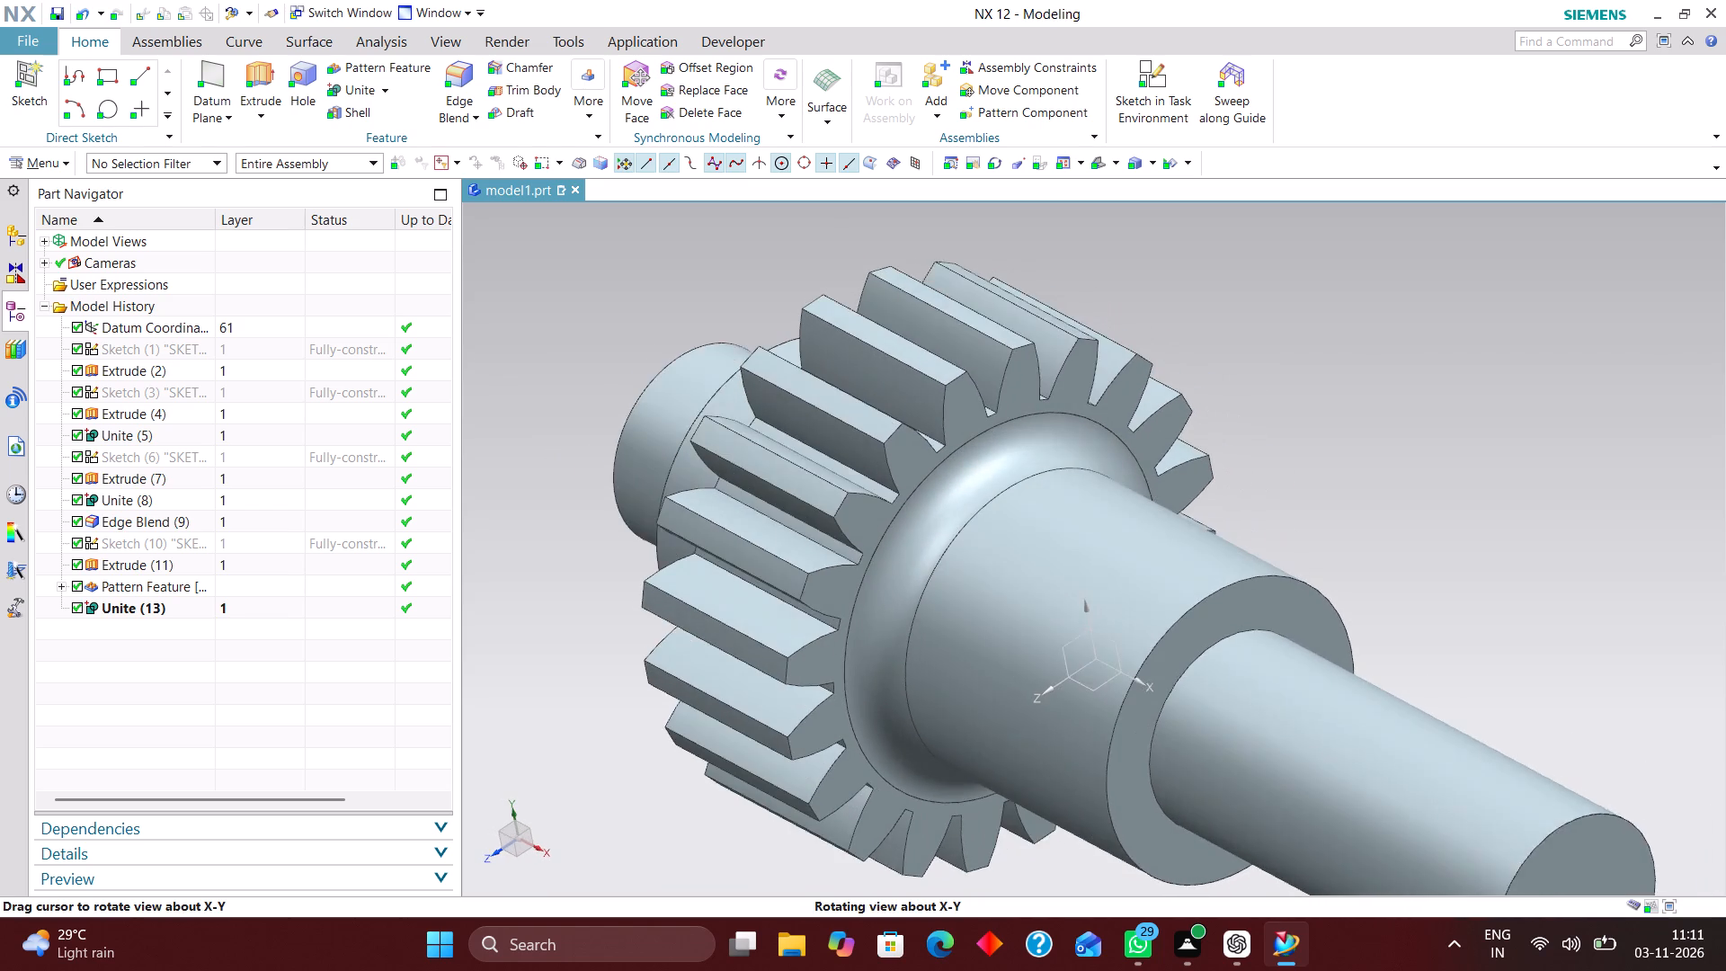
middle_drag(1217, 477, 1219, 476)
click(1090, 166)
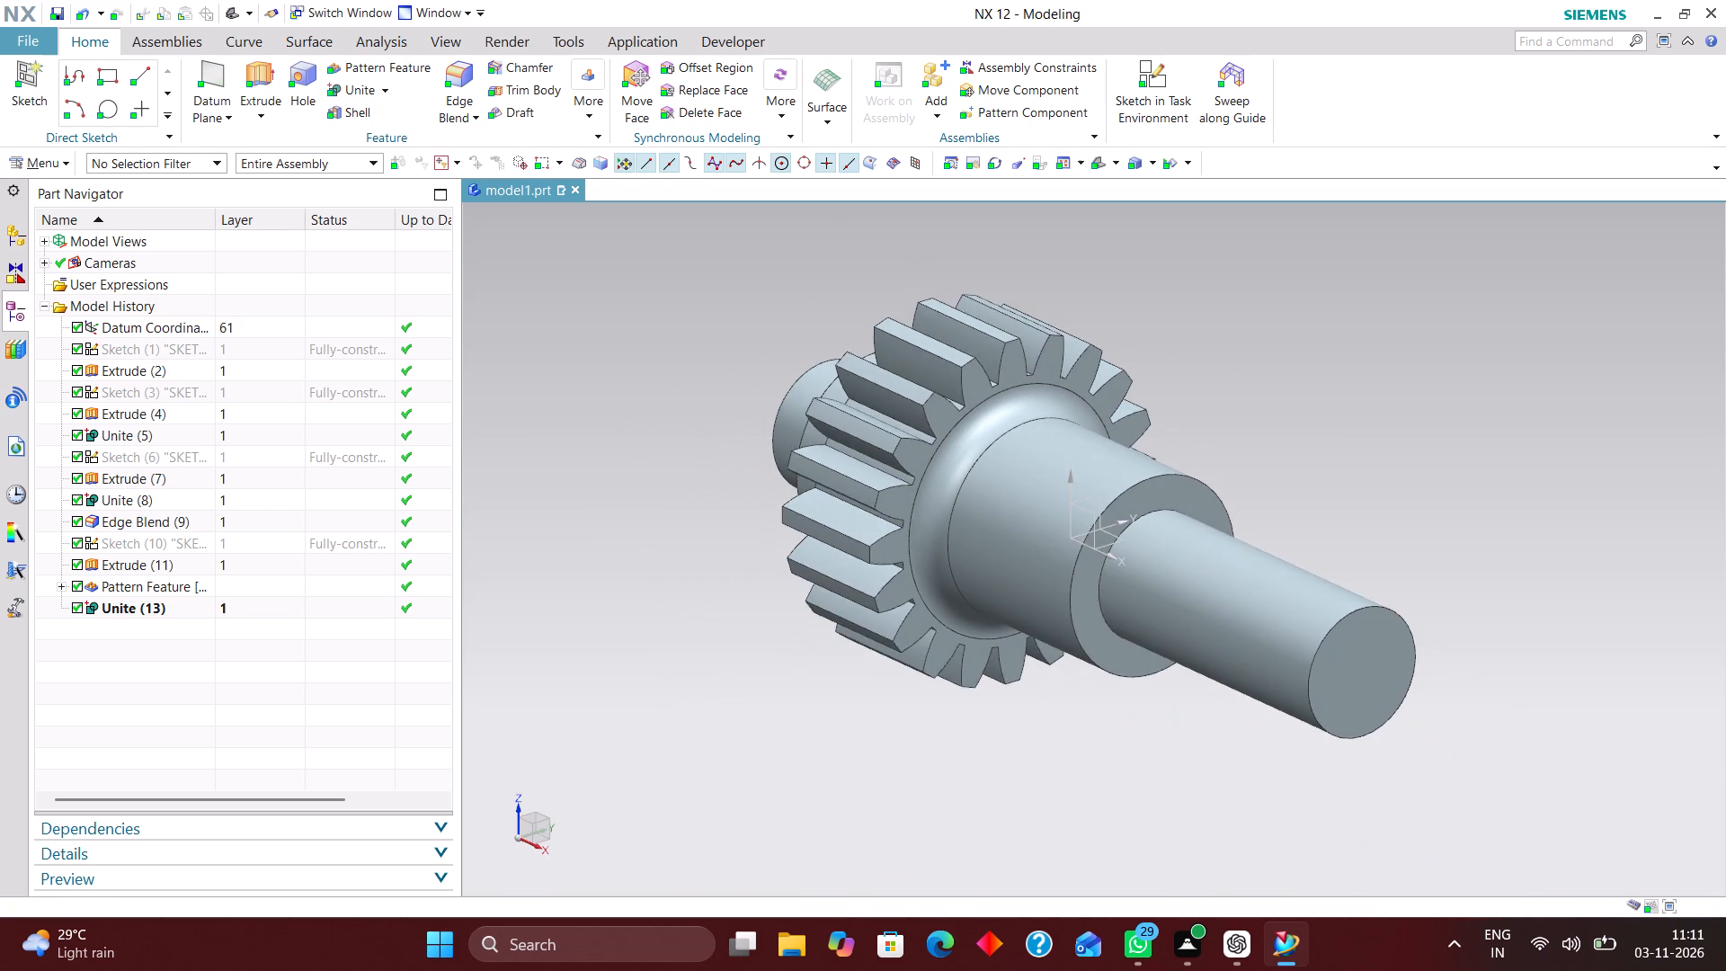
scroll(1011, 342, up, 5)
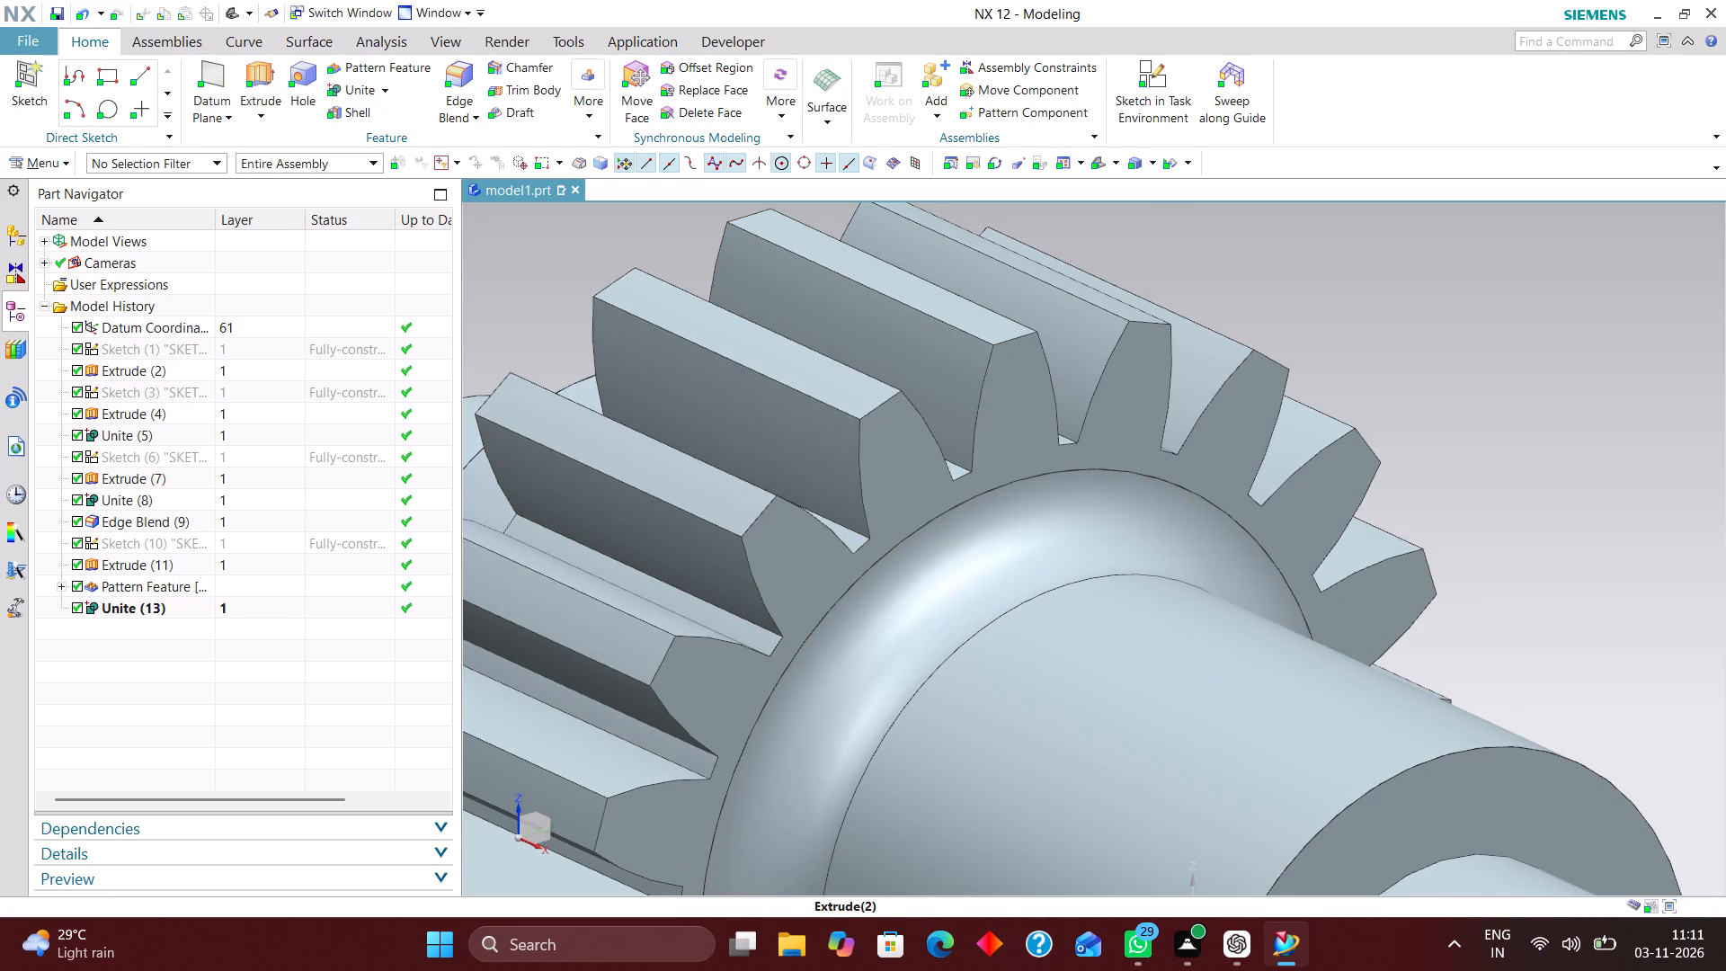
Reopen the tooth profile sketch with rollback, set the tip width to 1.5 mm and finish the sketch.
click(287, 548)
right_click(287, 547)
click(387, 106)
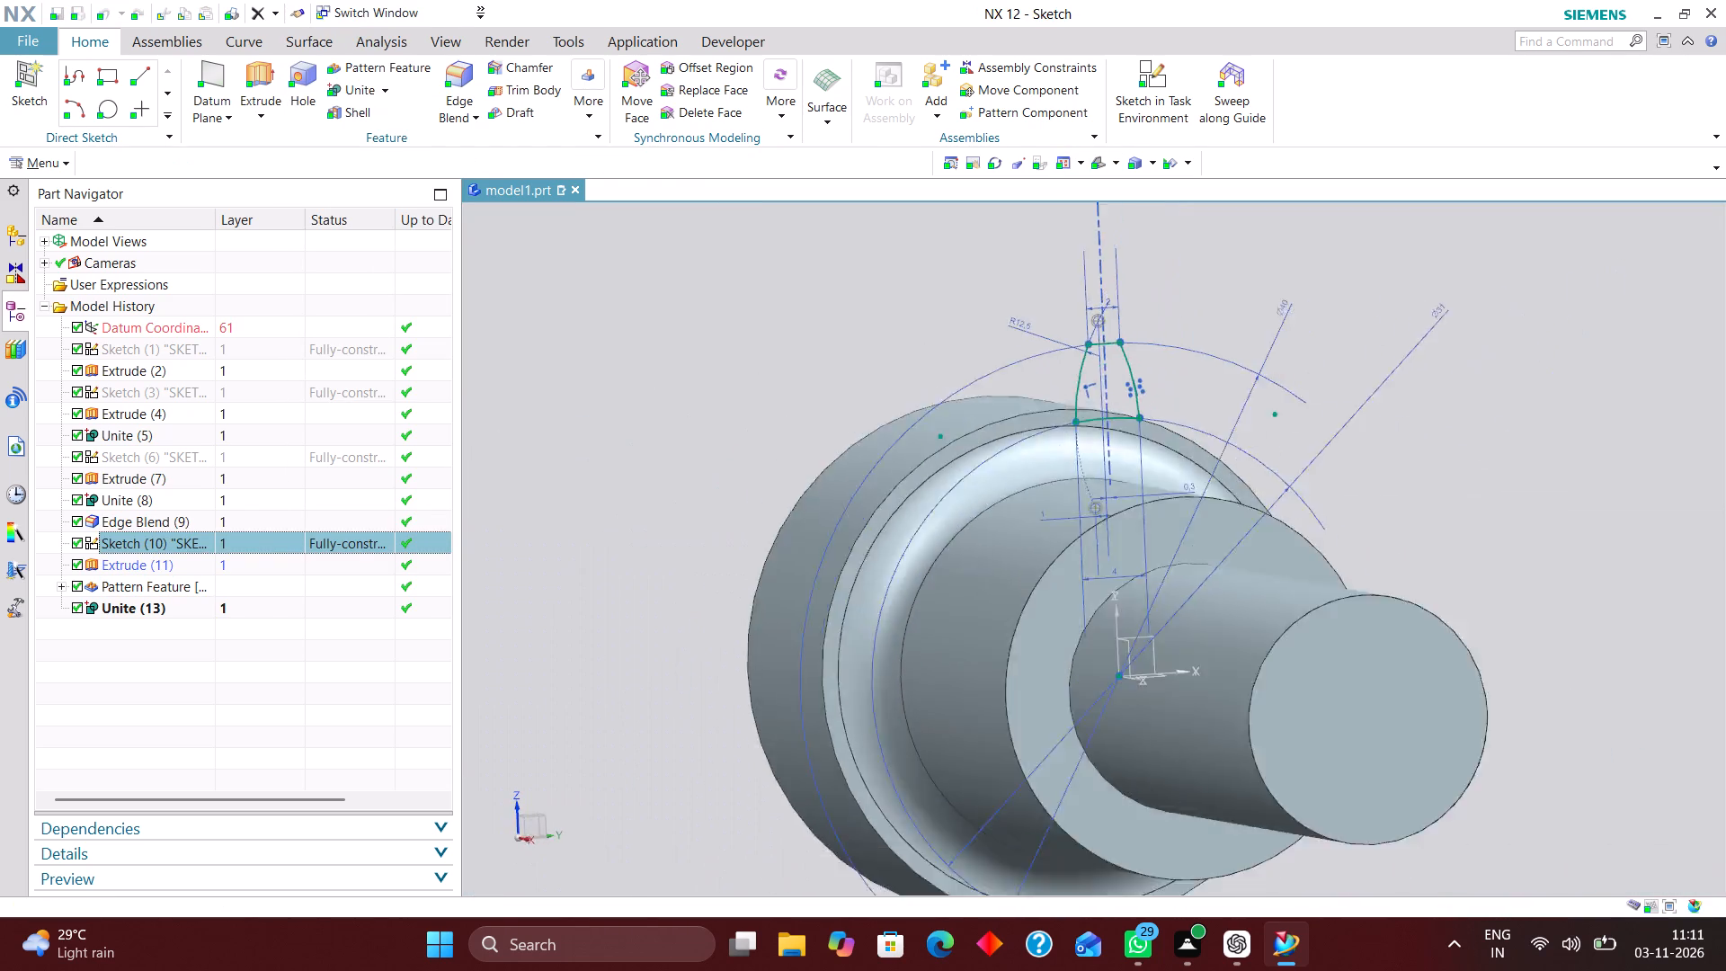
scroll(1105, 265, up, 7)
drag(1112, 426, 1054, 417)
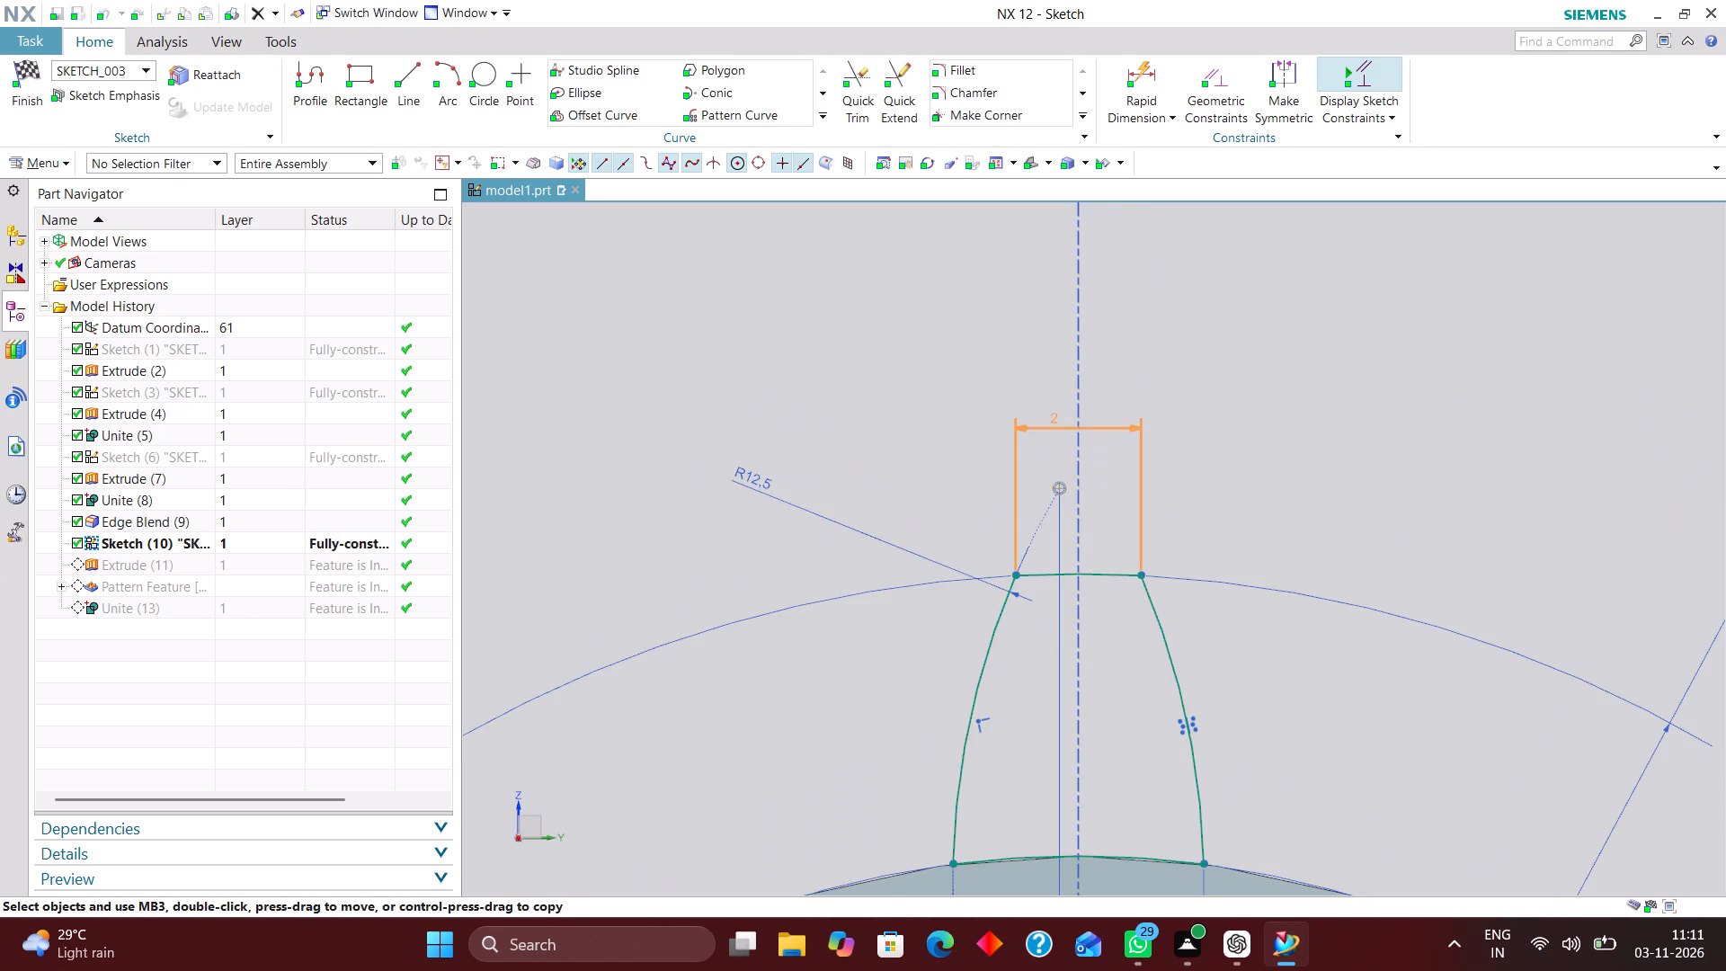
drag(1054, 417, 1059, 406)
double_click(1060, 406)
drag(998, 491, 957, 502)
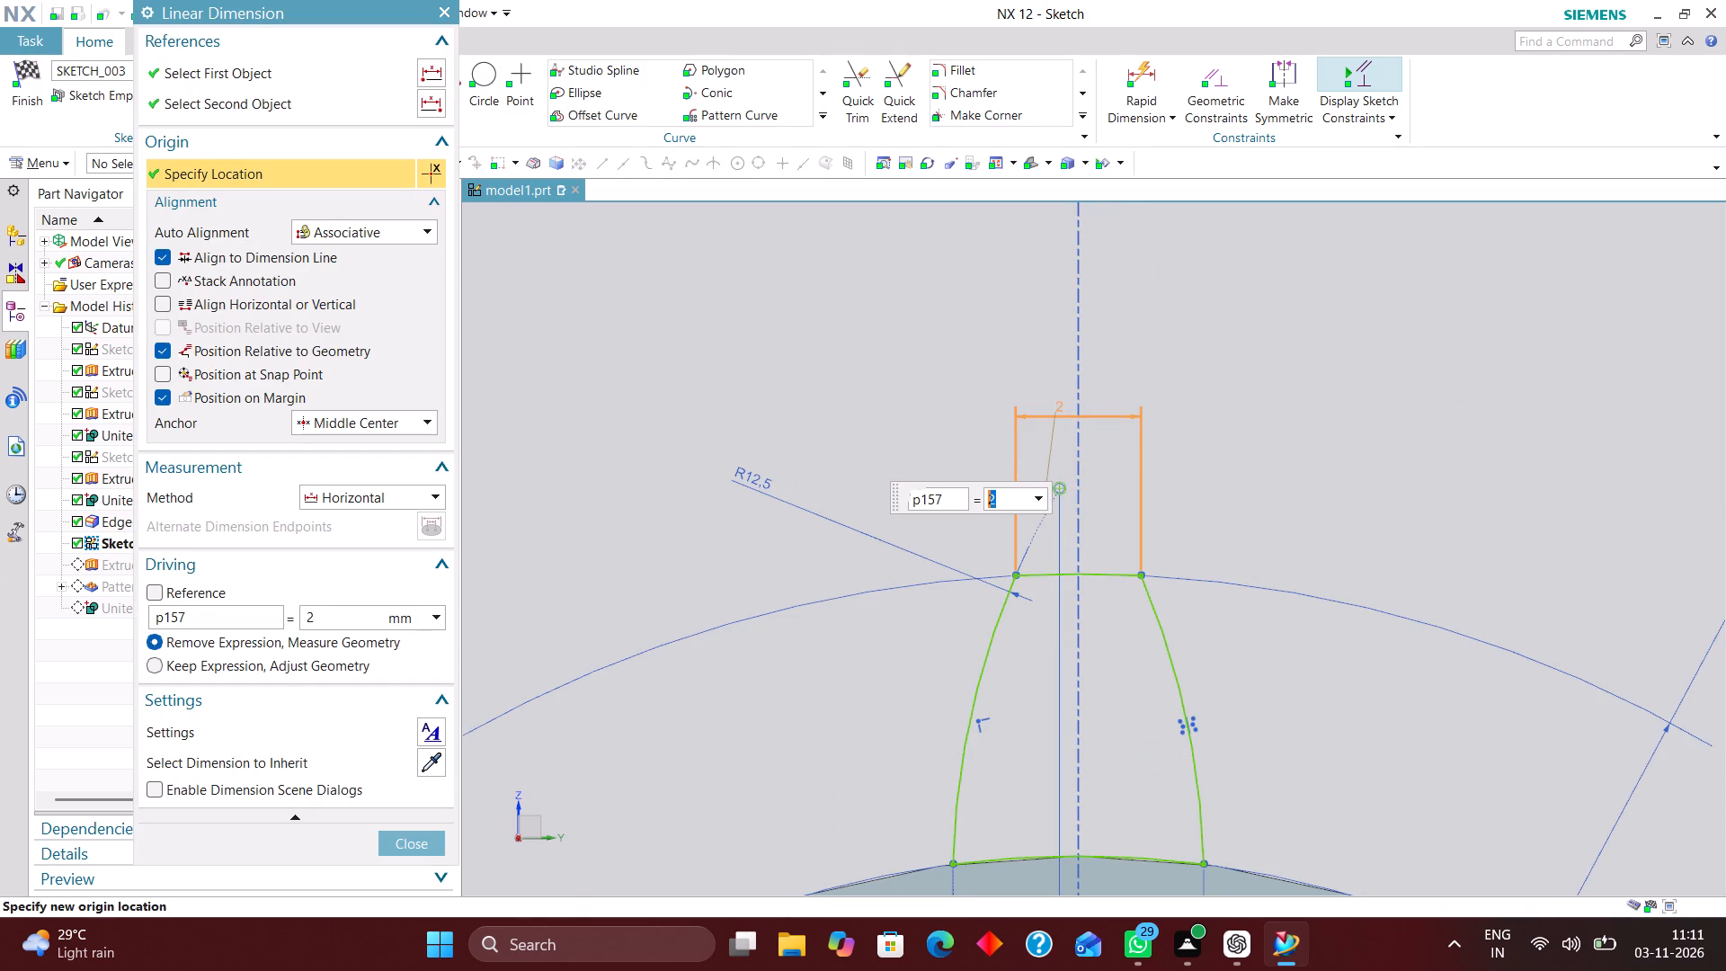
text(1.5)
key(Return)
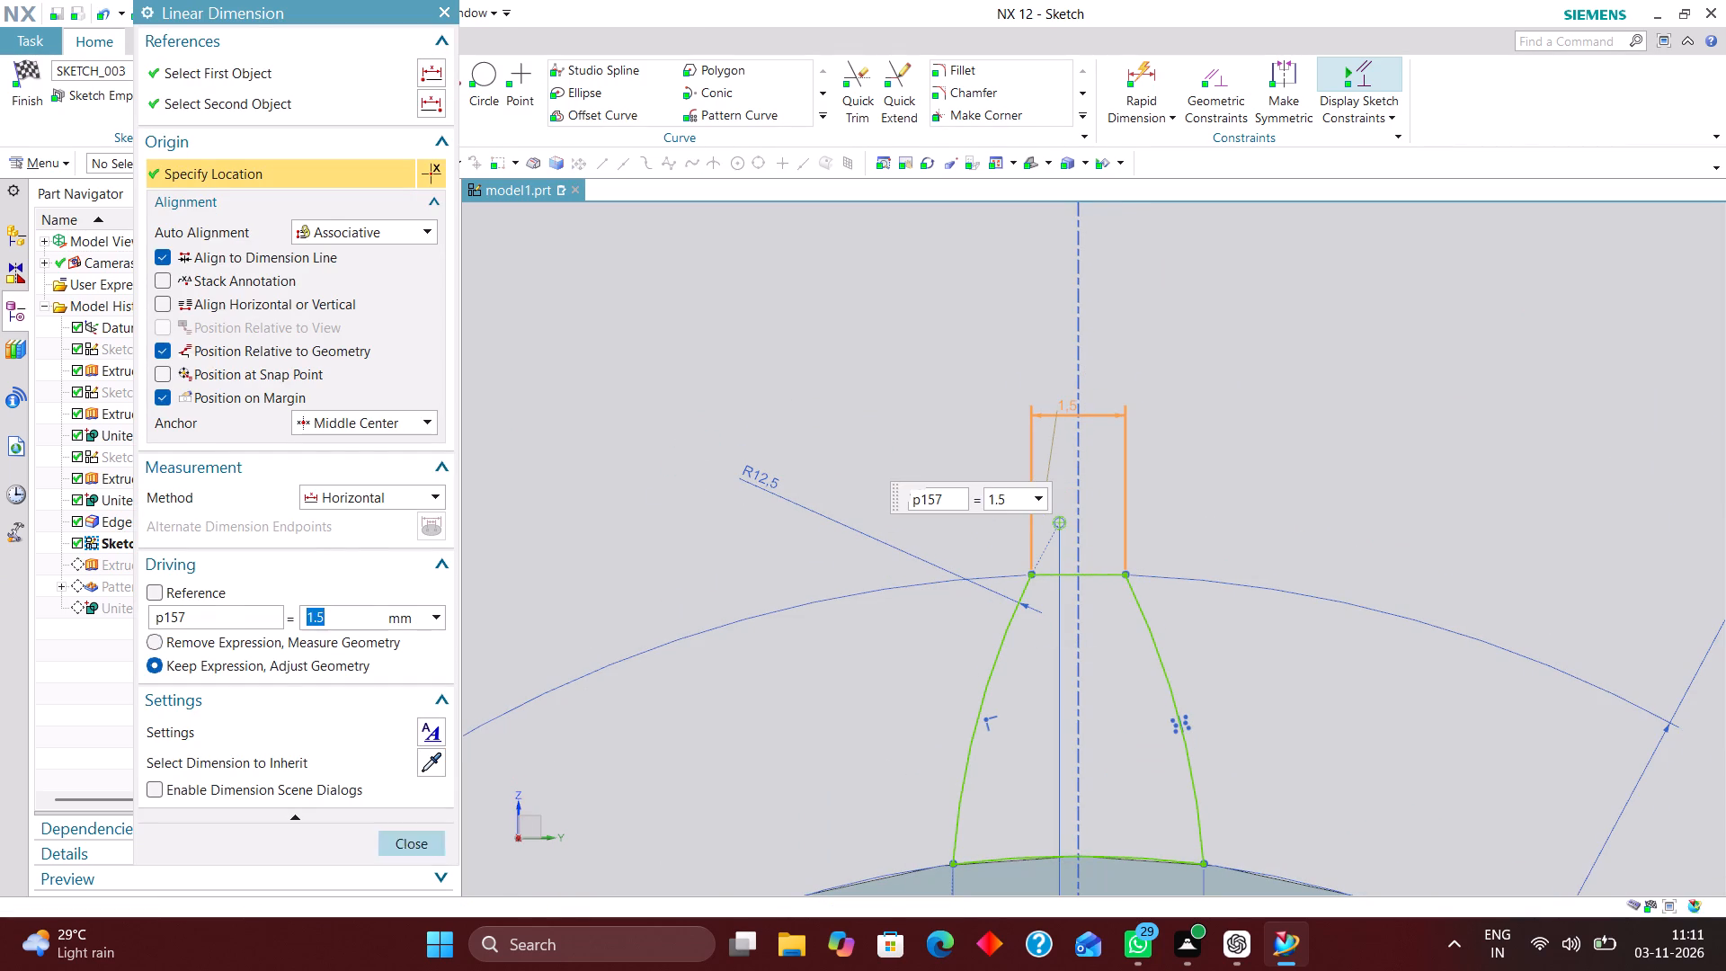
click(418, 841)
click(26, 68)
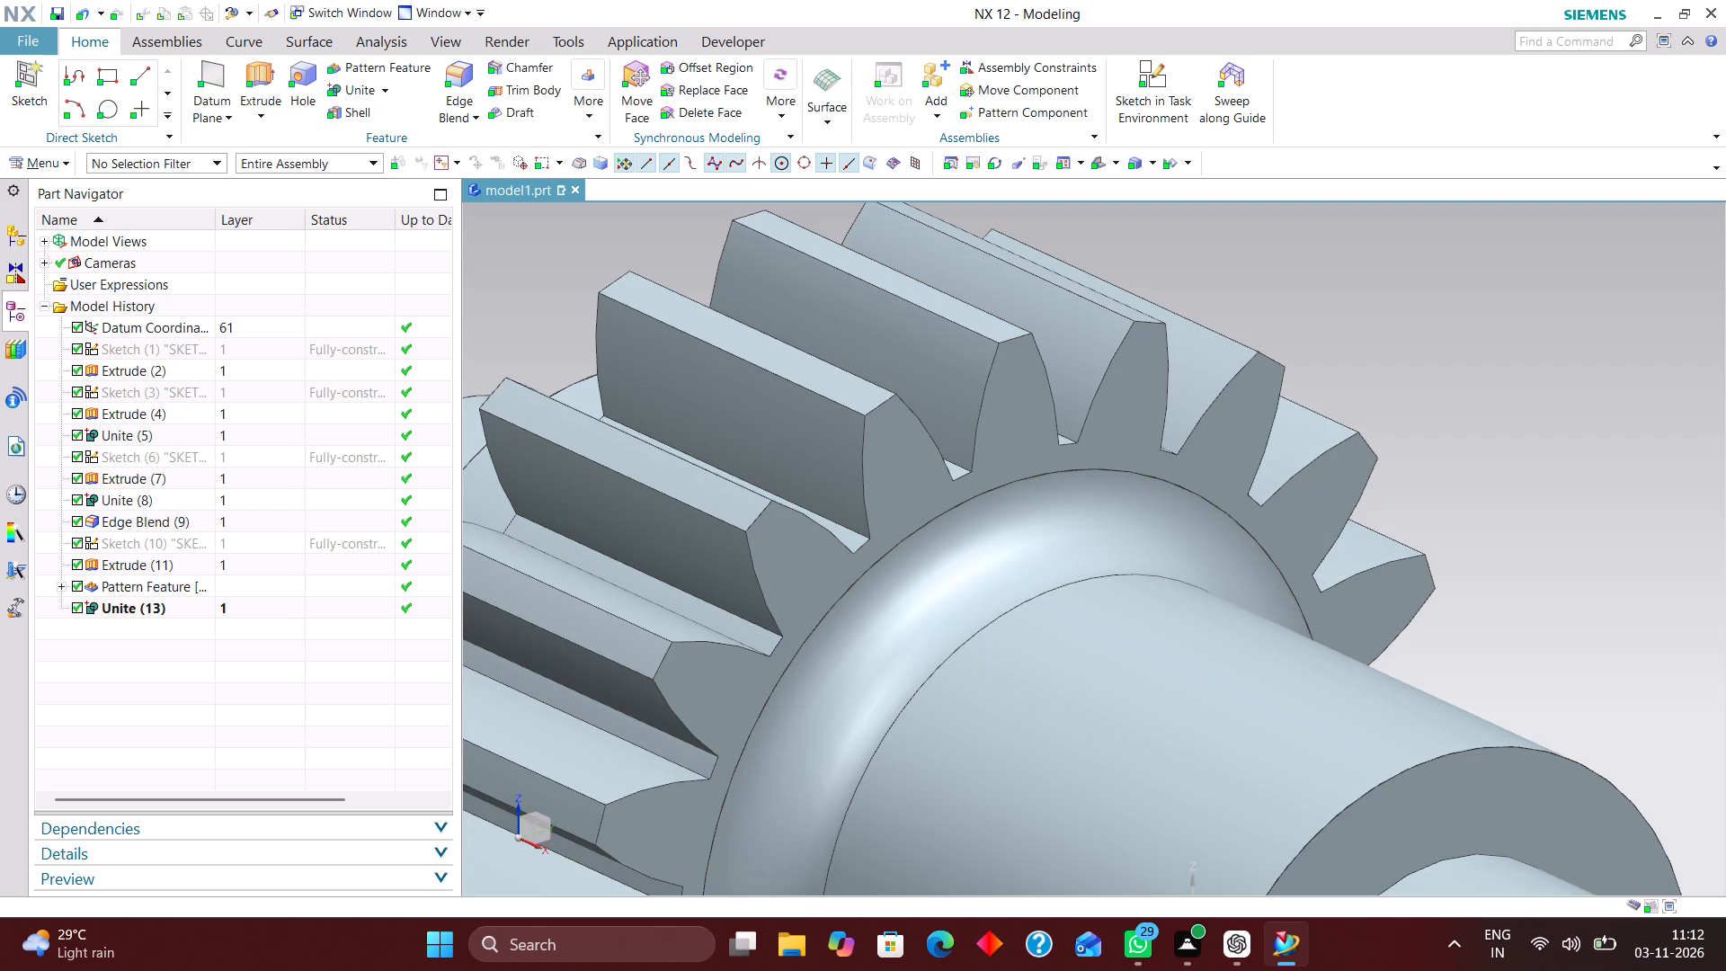
Reopen the tooth profile sketch with rollback, move the tip width dimension text beside the tooth and set the width to 1 mm.
scroll(1151, 429, down, 2)
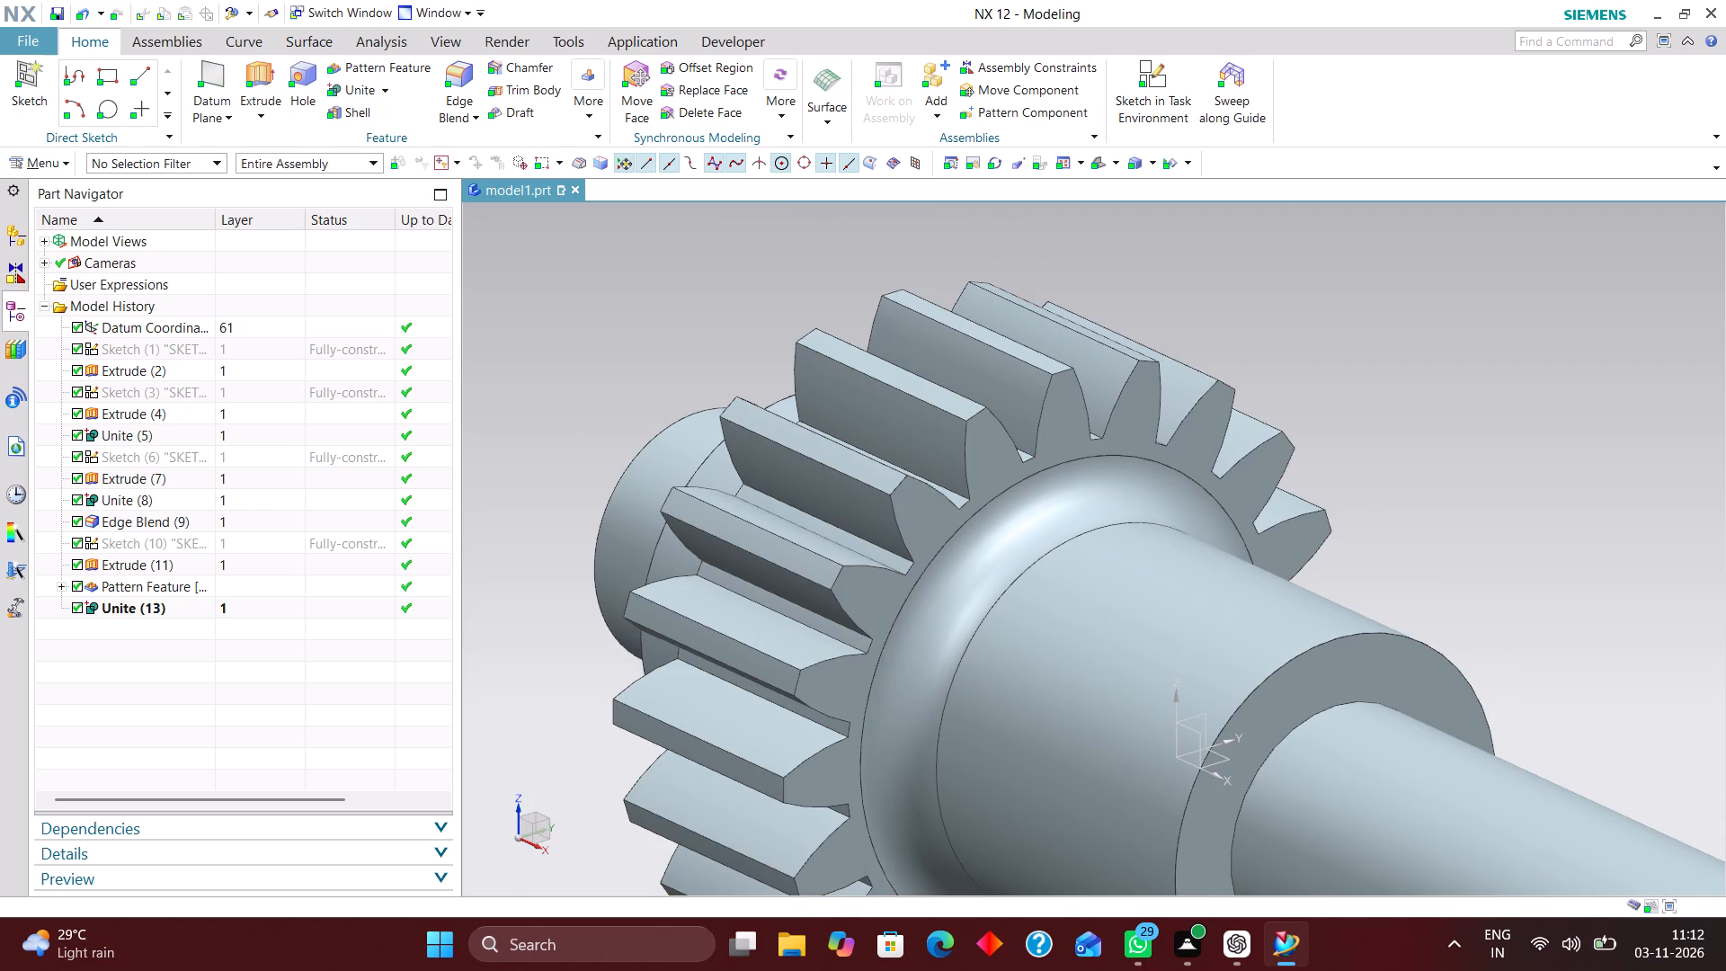
click(280, 539)
right_click(279, 540)
click(356, 109)
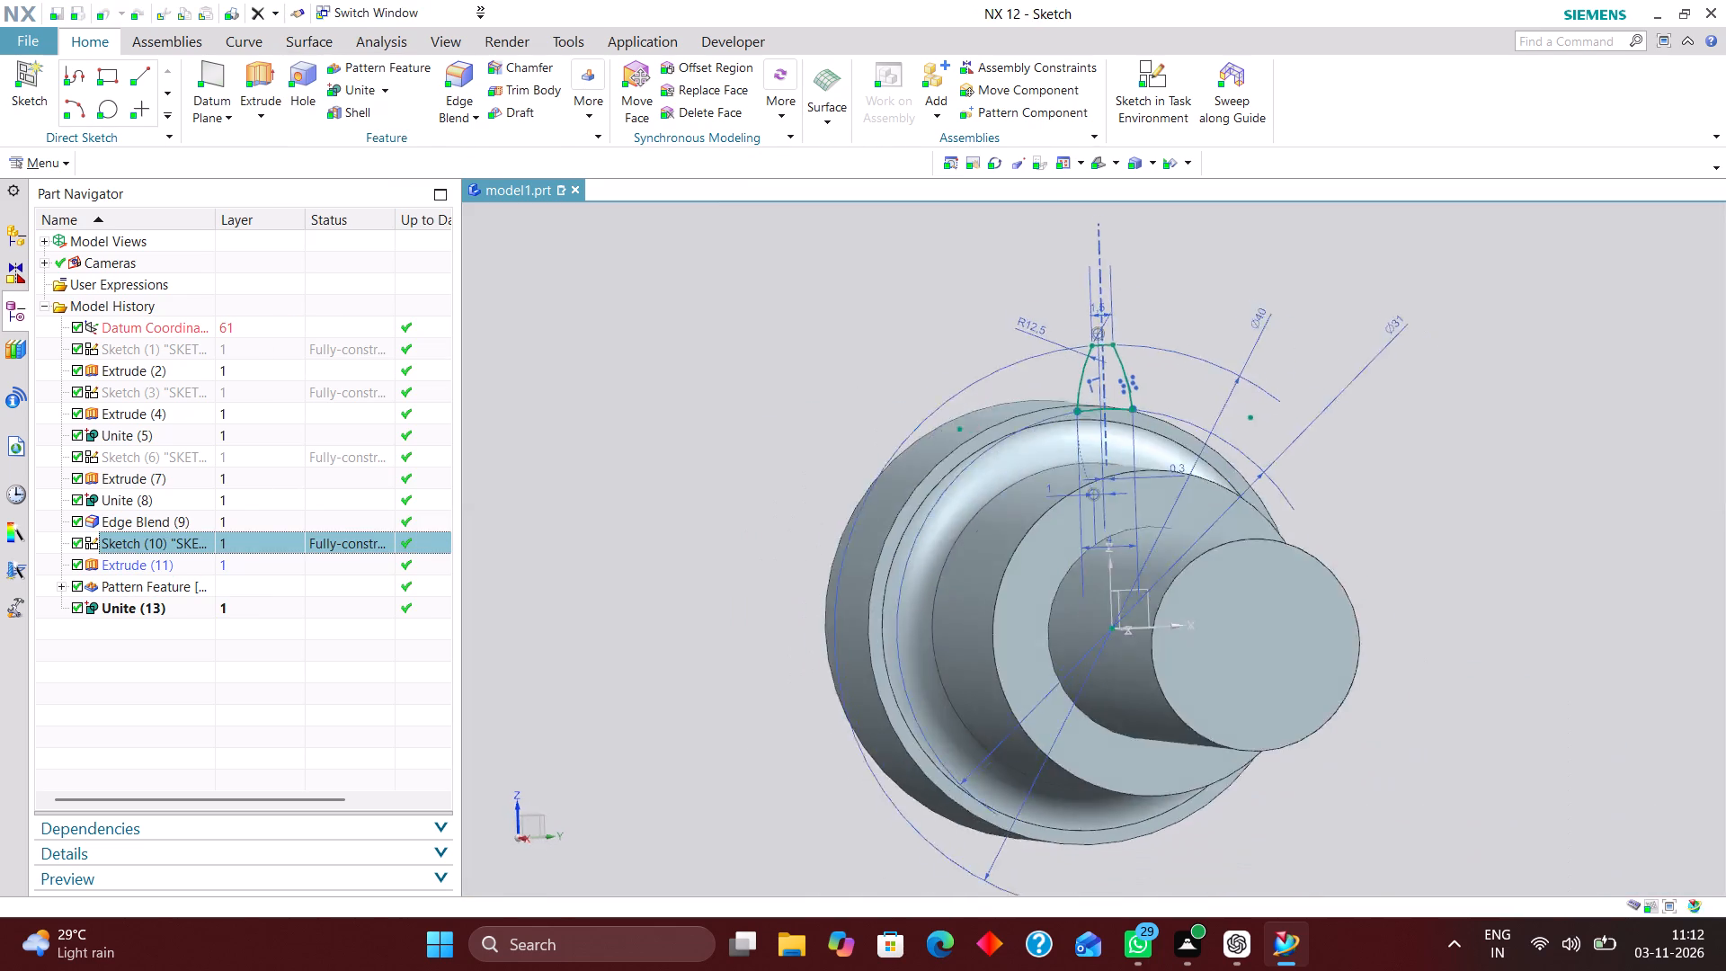
scroll(1108, 302, up, 8)
drag(1017, 265, 1209, 321)
double_click(1215, 325)
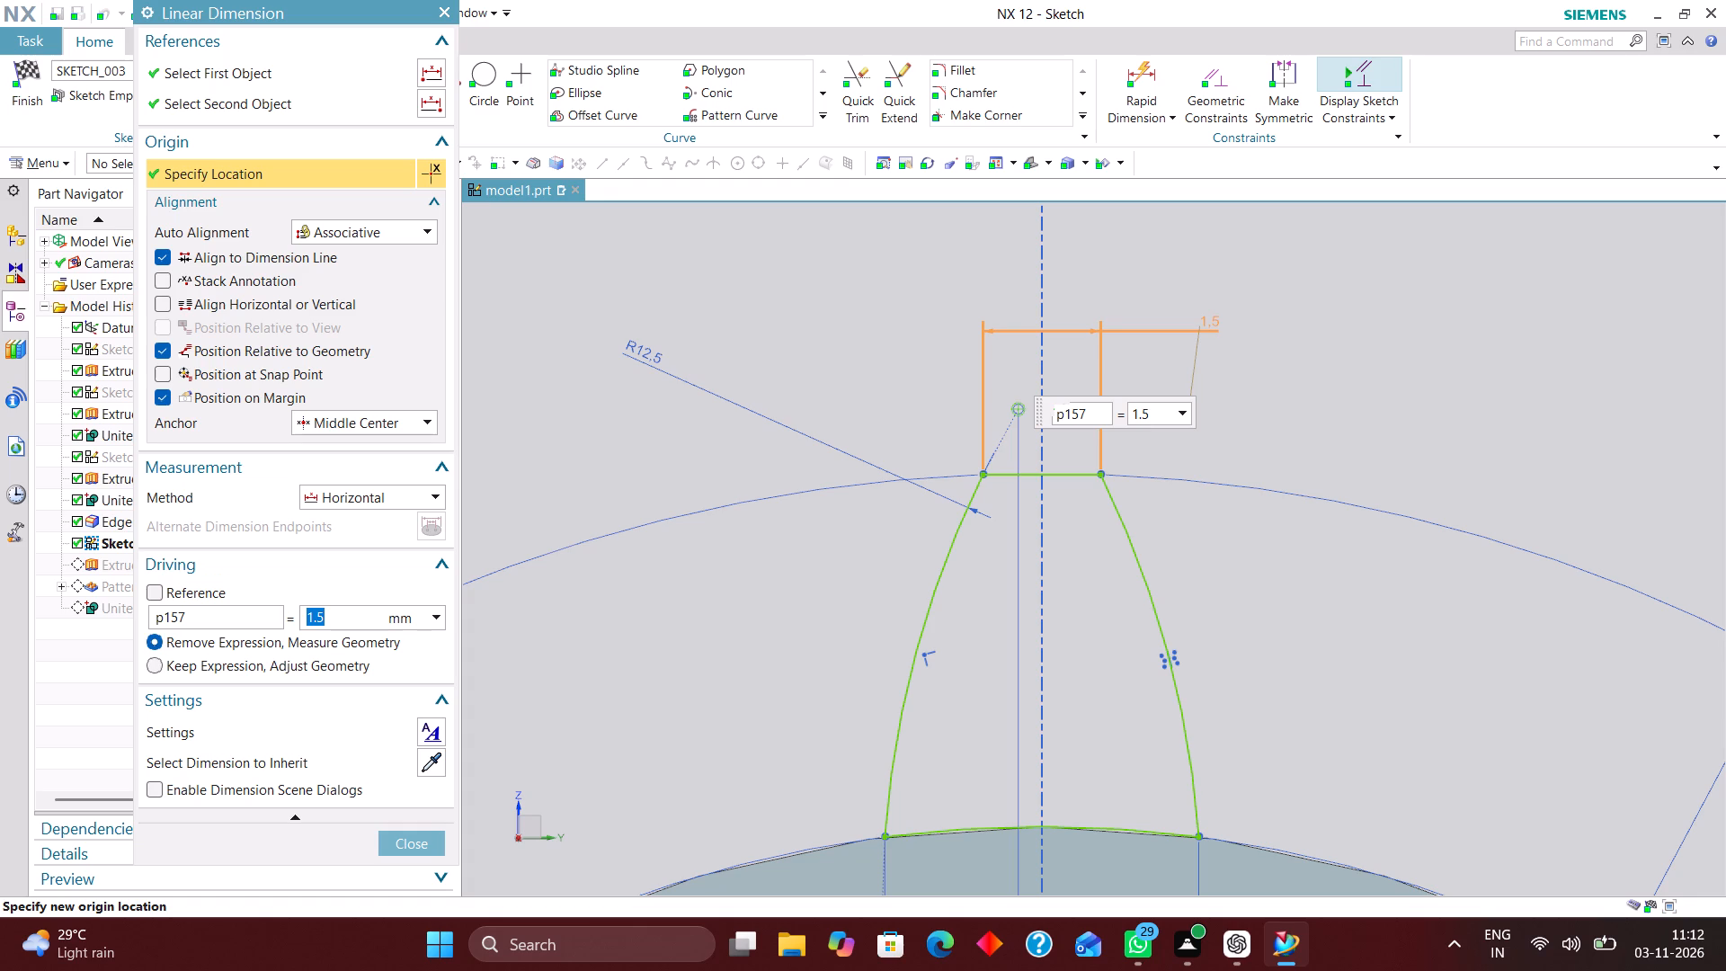
key(1)
key(Return)
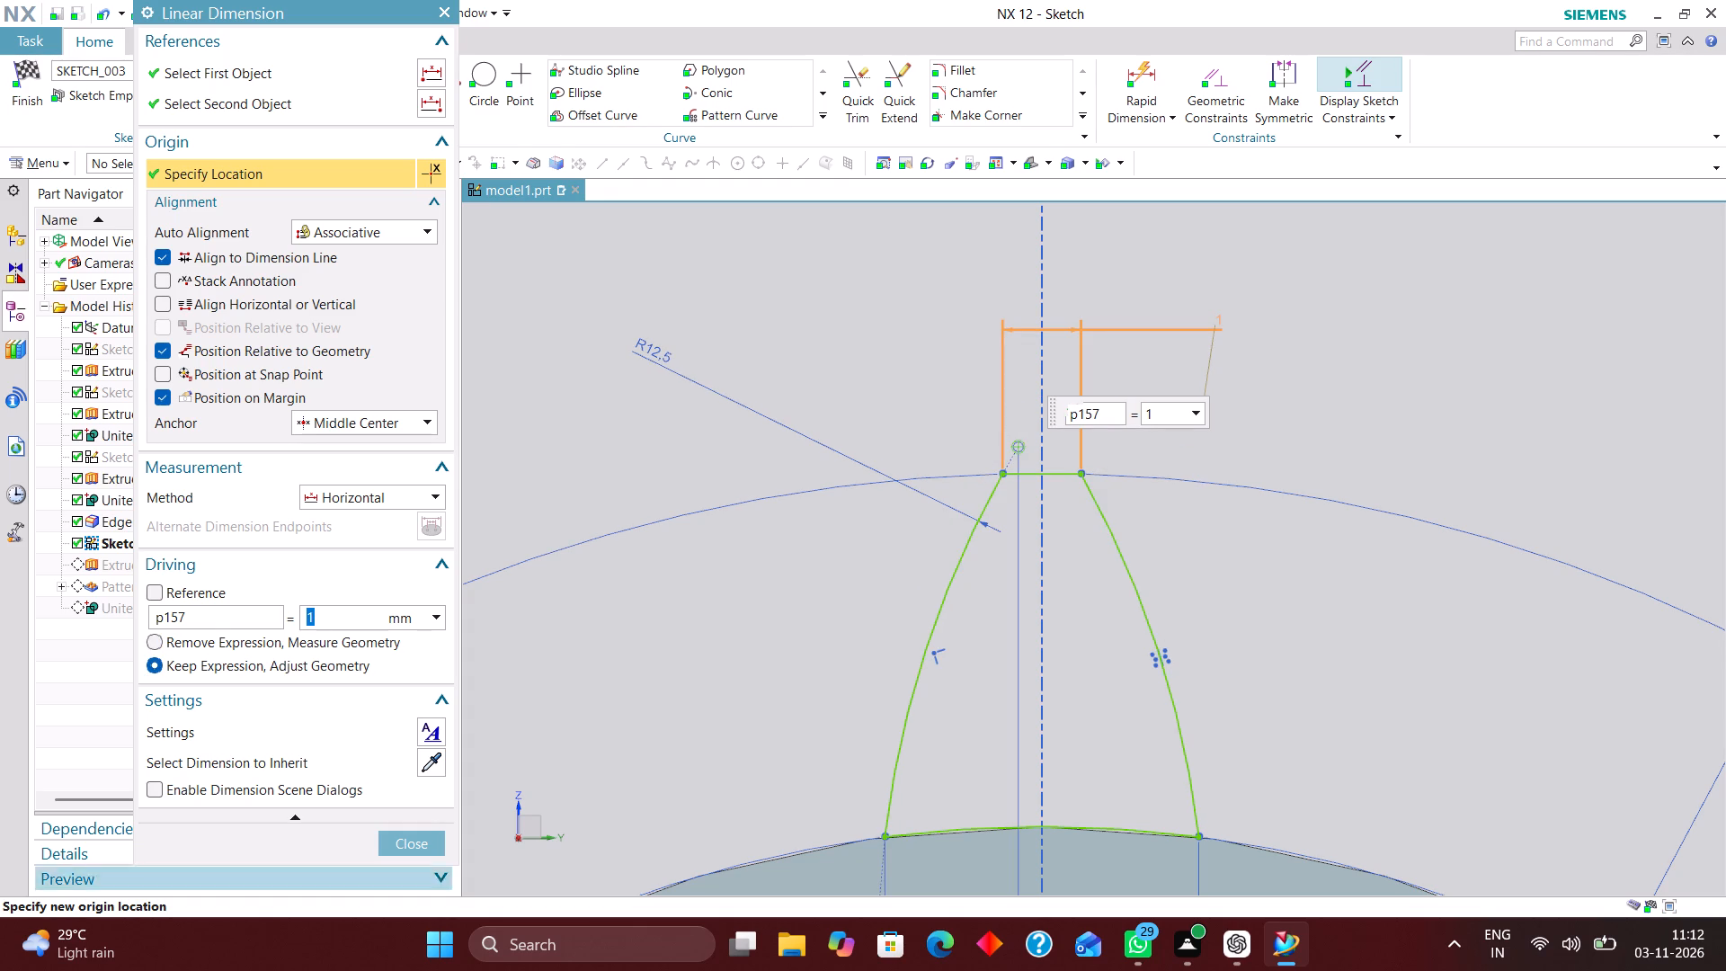
click(410, 848)
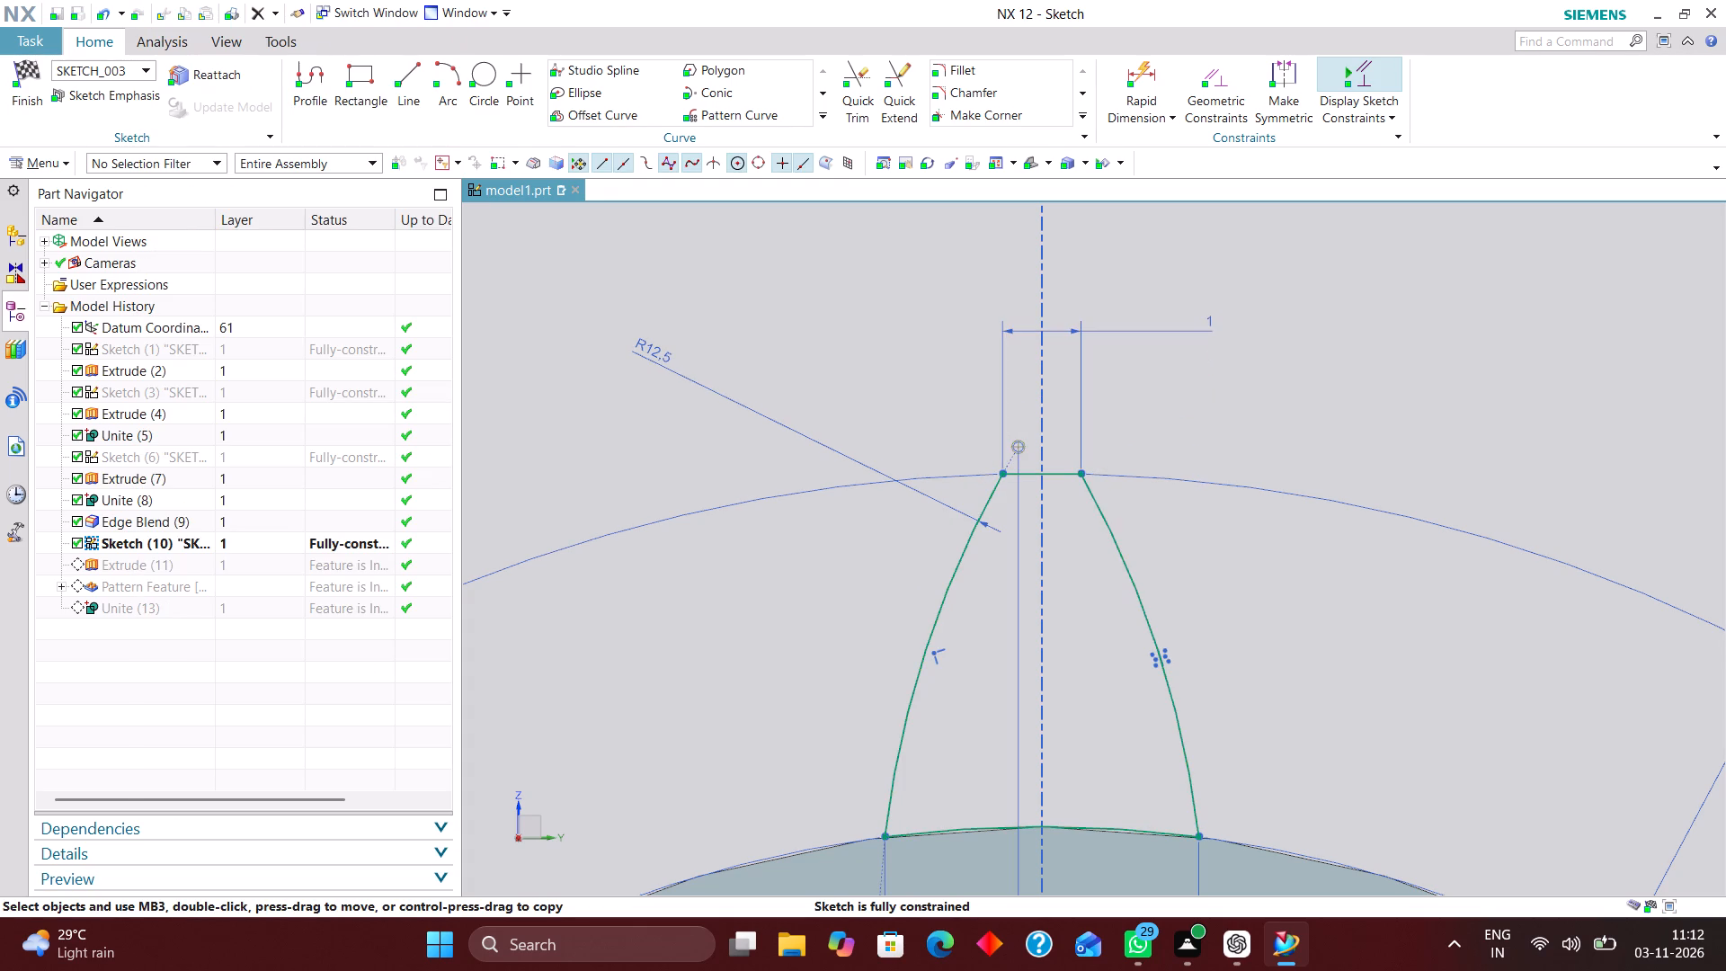
Finish the tooth profile sketch and return to the solid model.
click(29, 67)
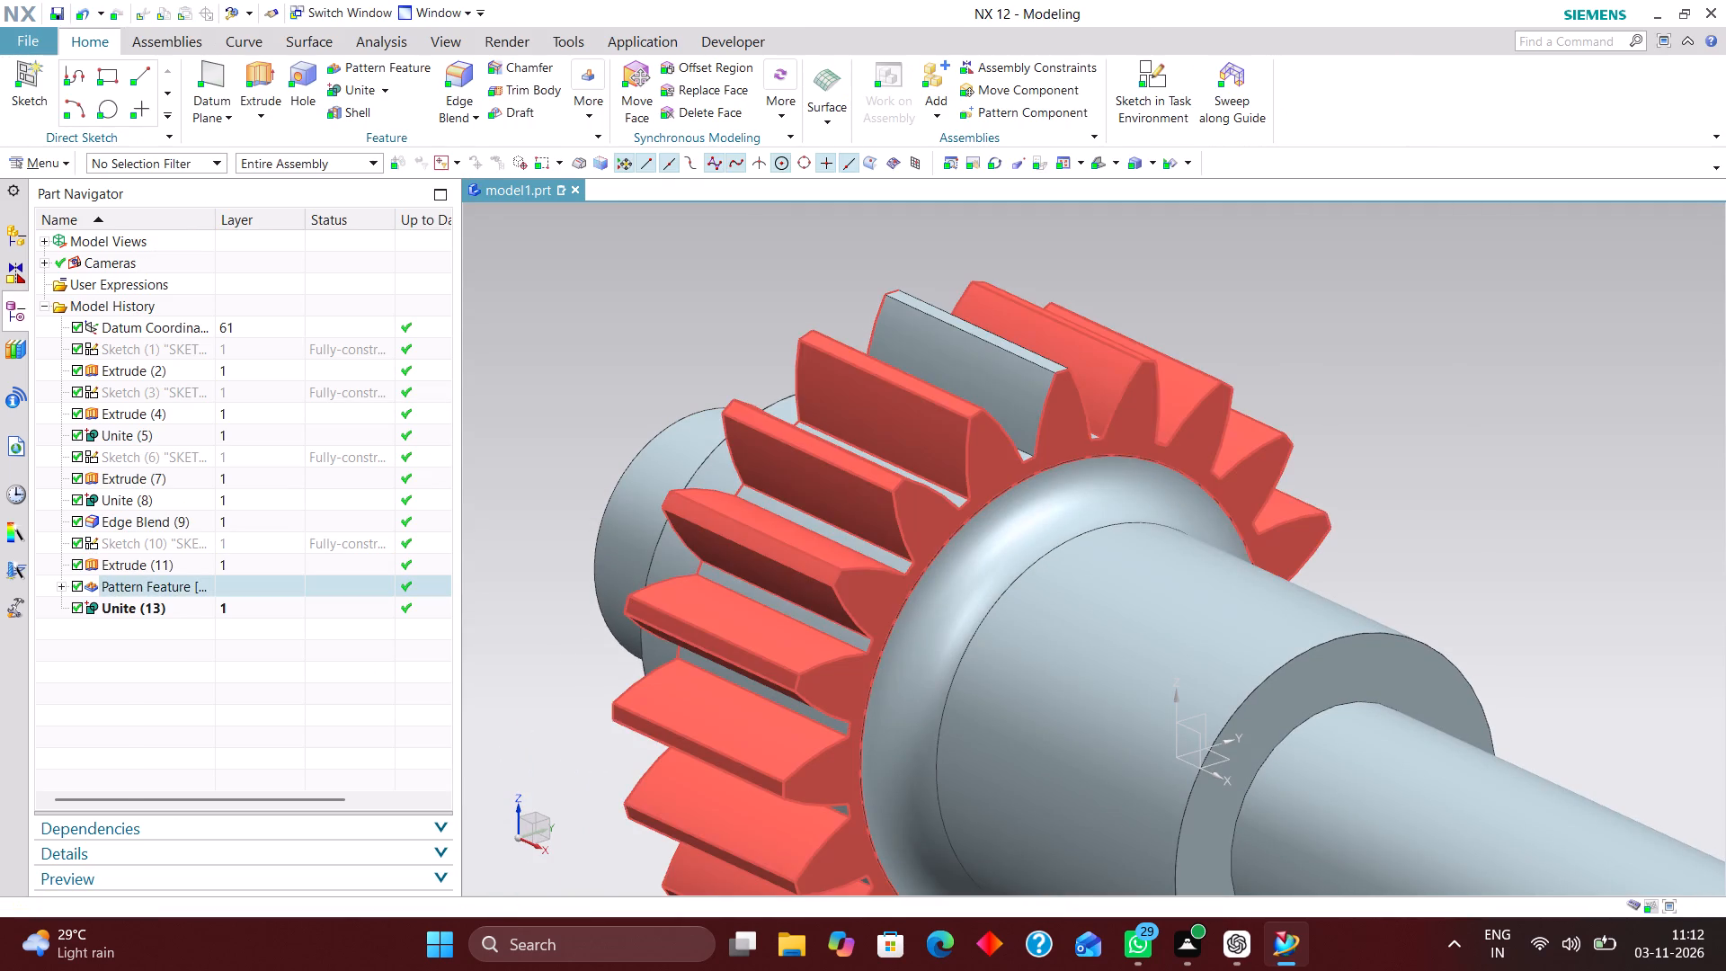
Add a 0.5 mm circular edge blend to the short tip edge of one tooth, on the gear face toward the longer shaft end.
scroll(1057, 305, up, 2)
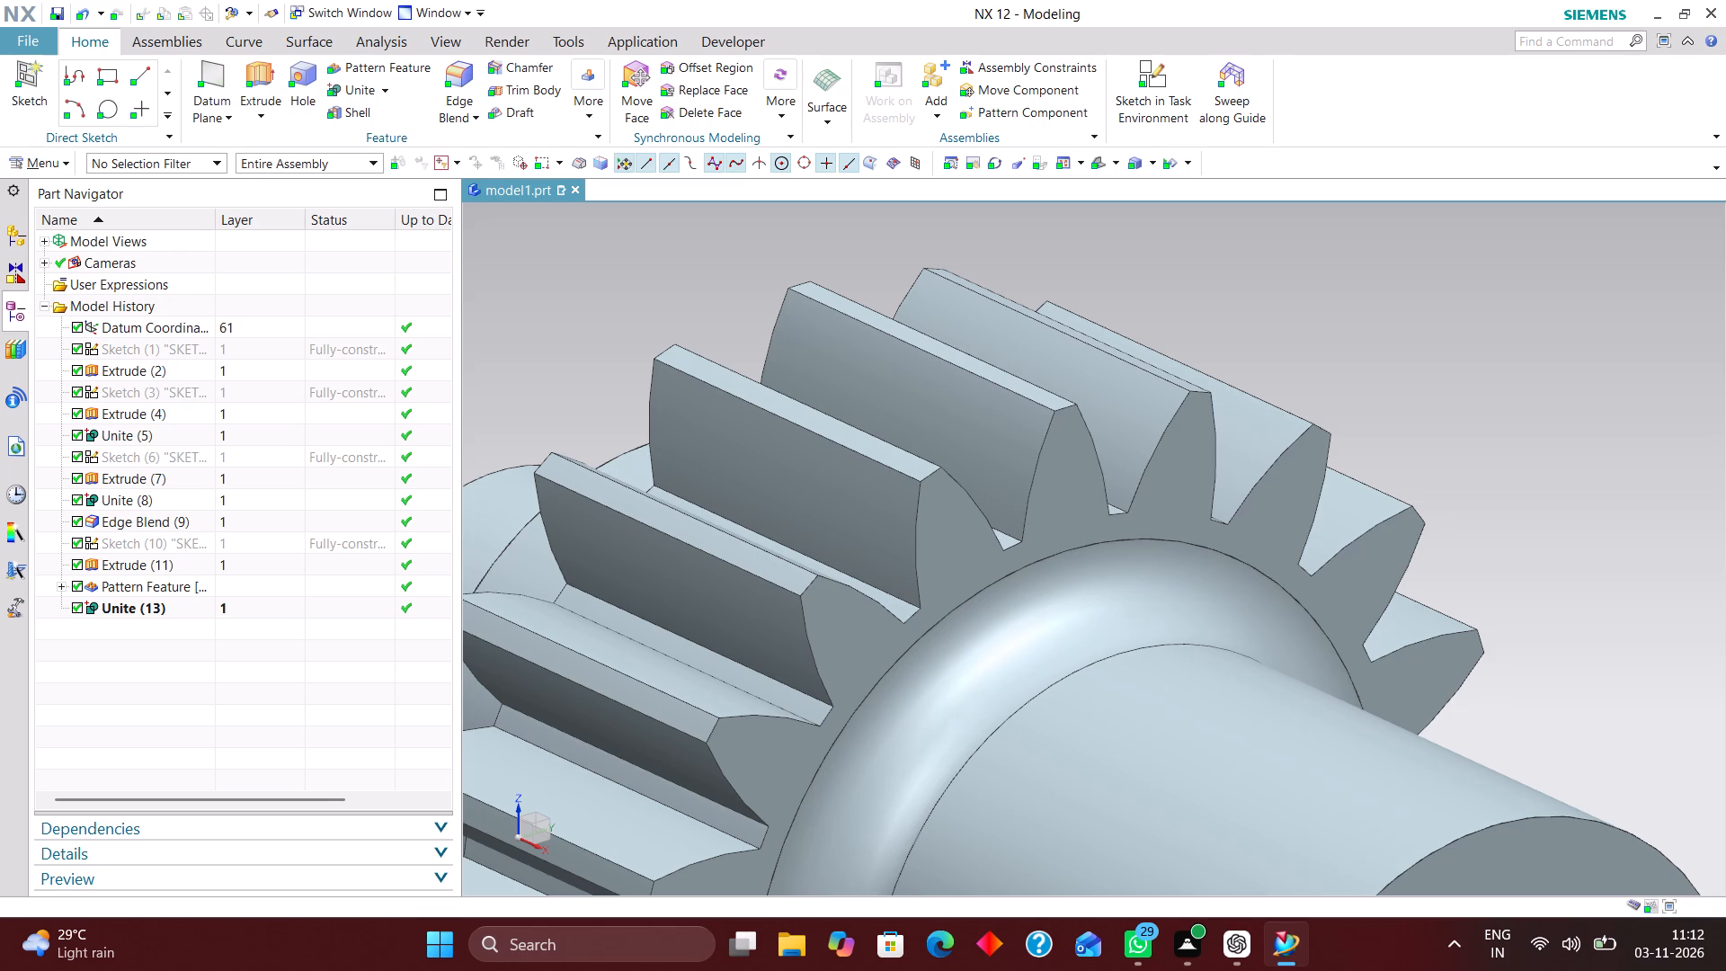
scroll(1087, 391, up, 2)
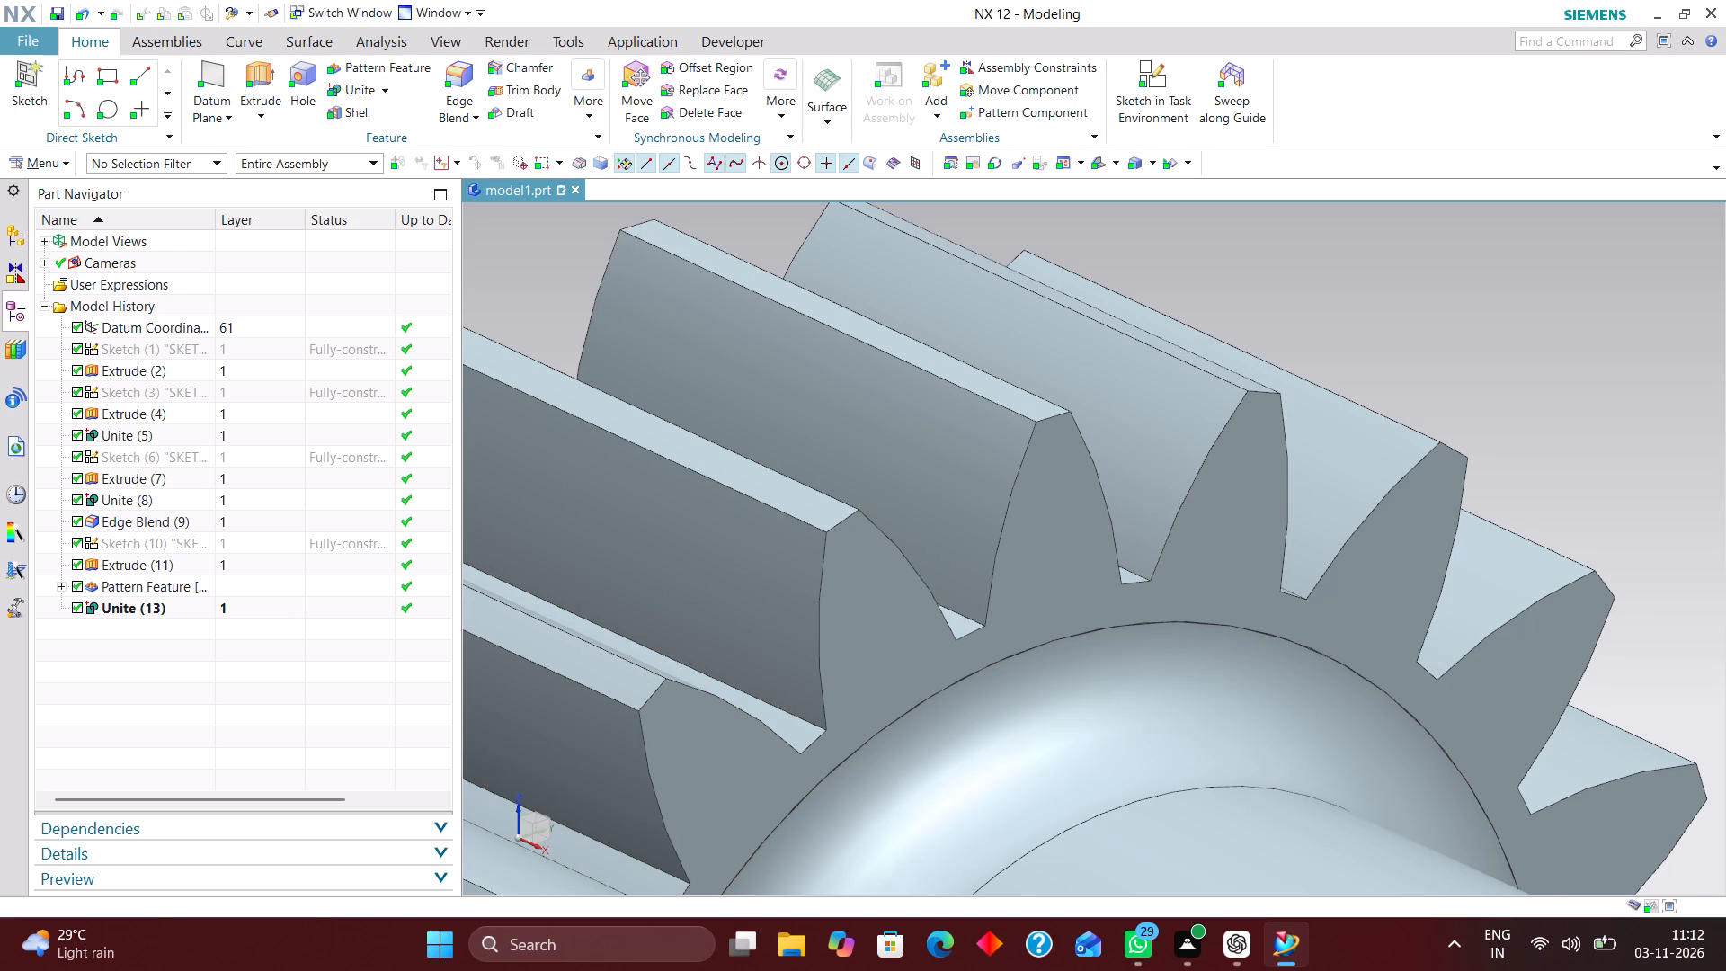
click(450, 70)
click(1051, 419)
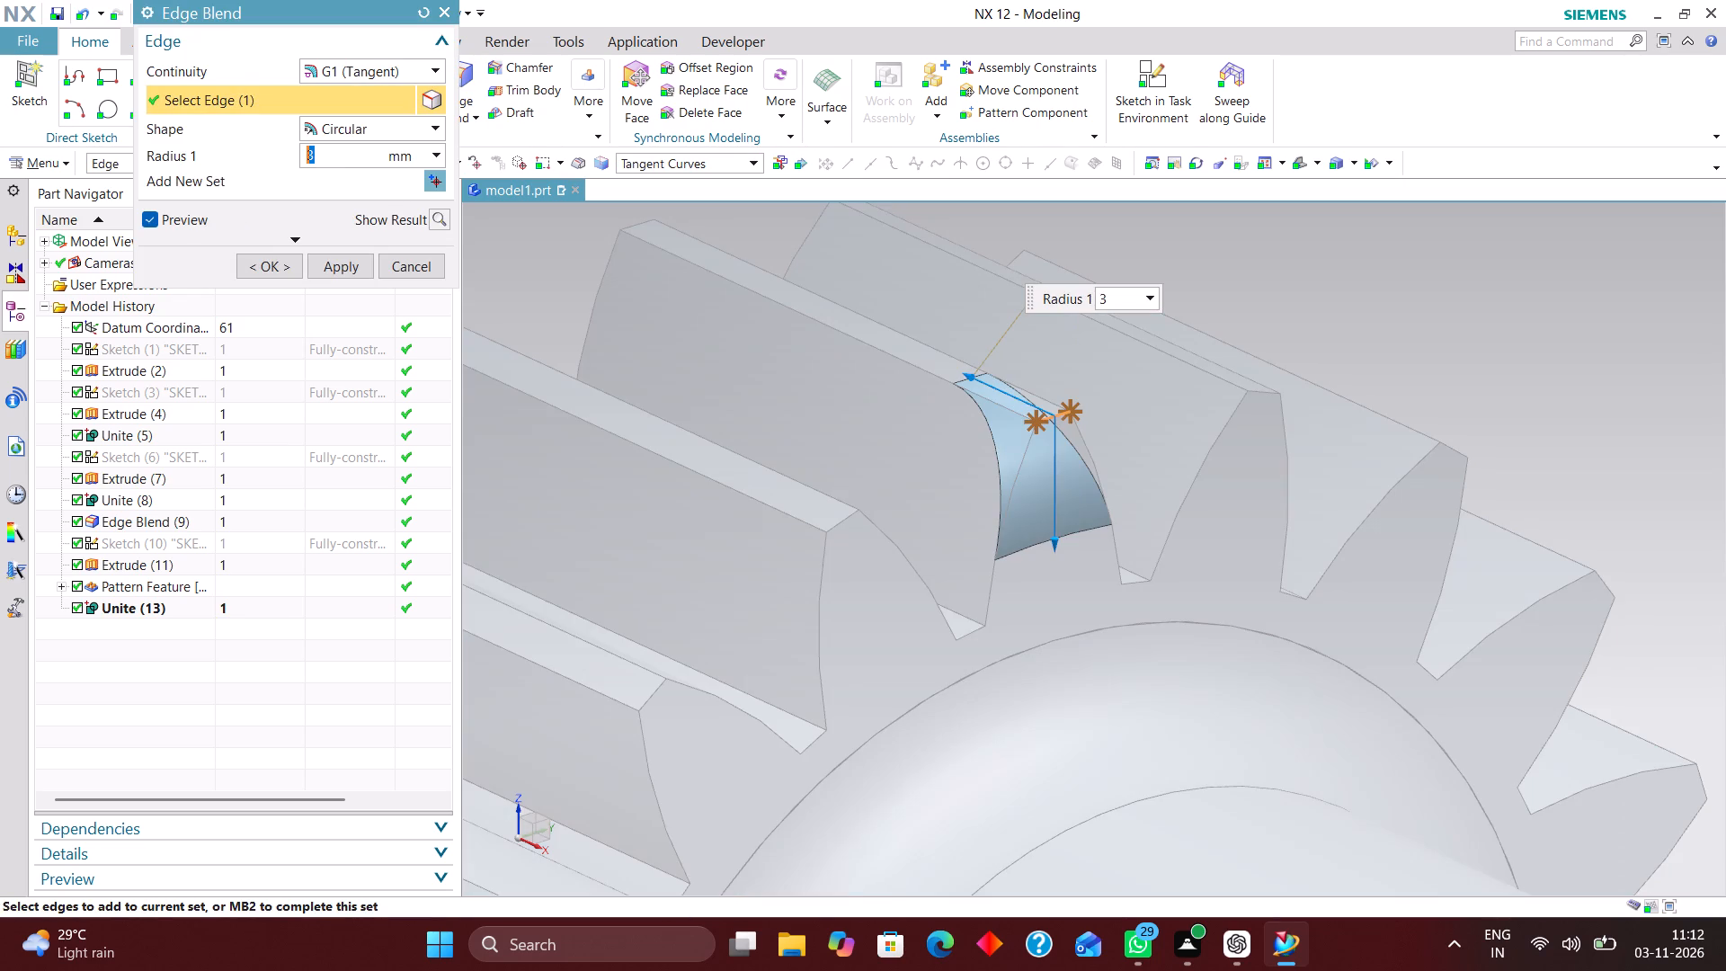
drag(1108, 296, 1009, 294)
text(0.5)
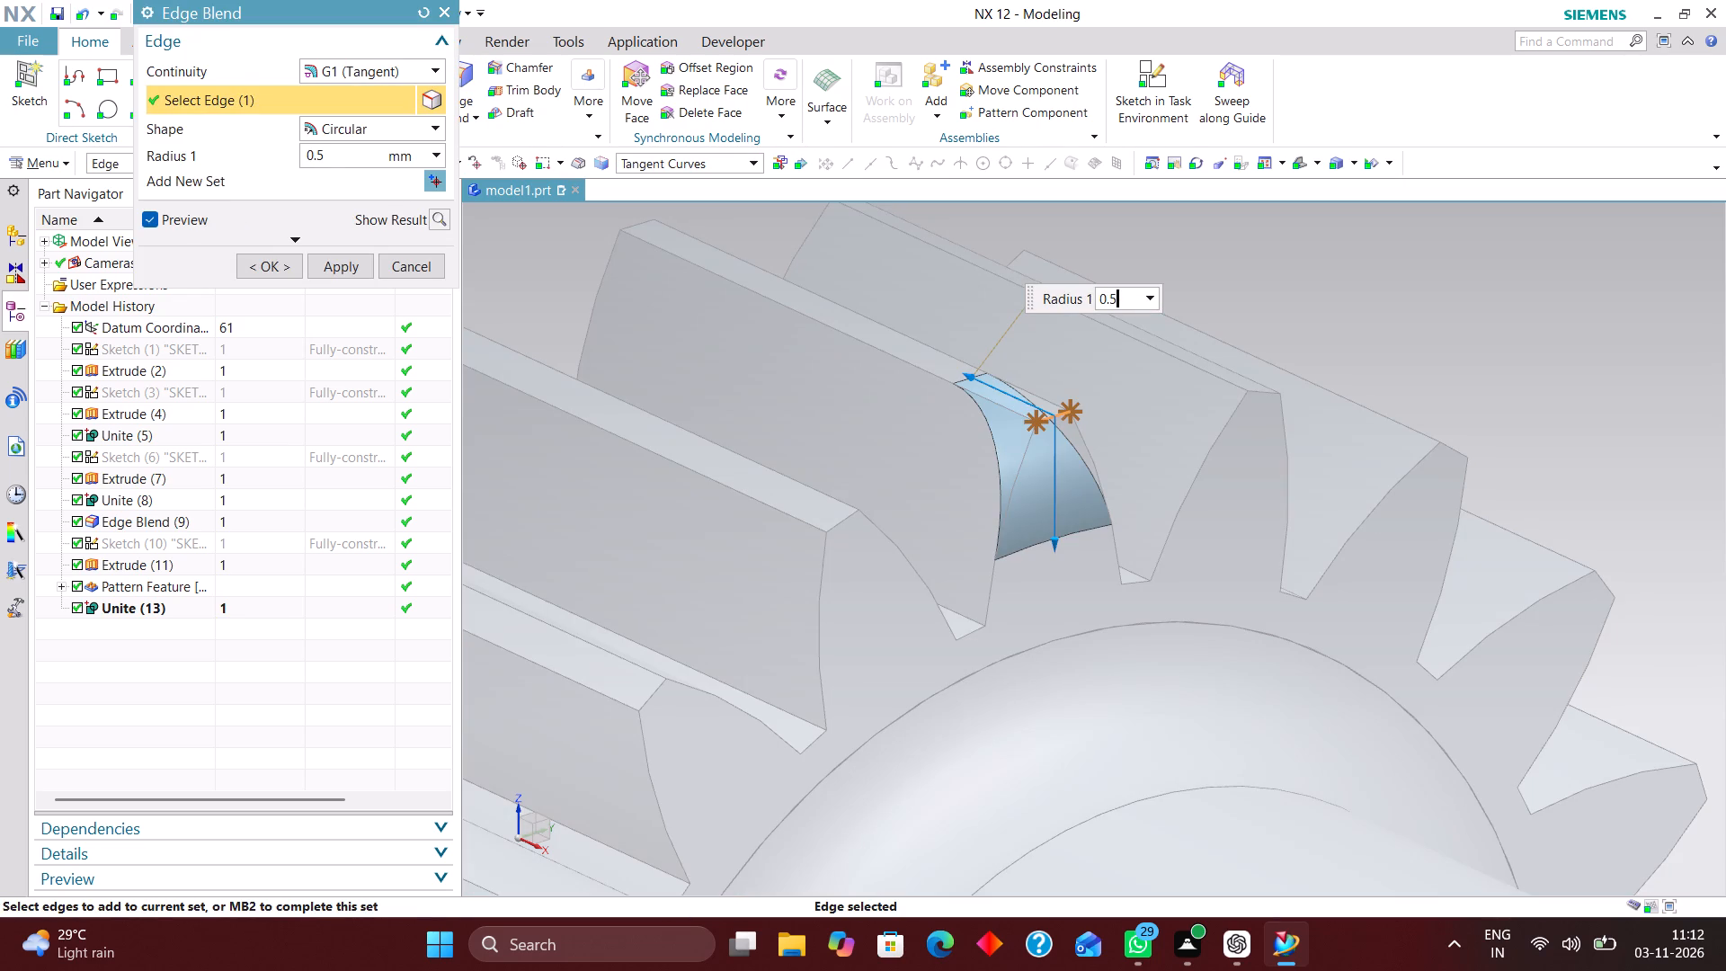
key(Return)
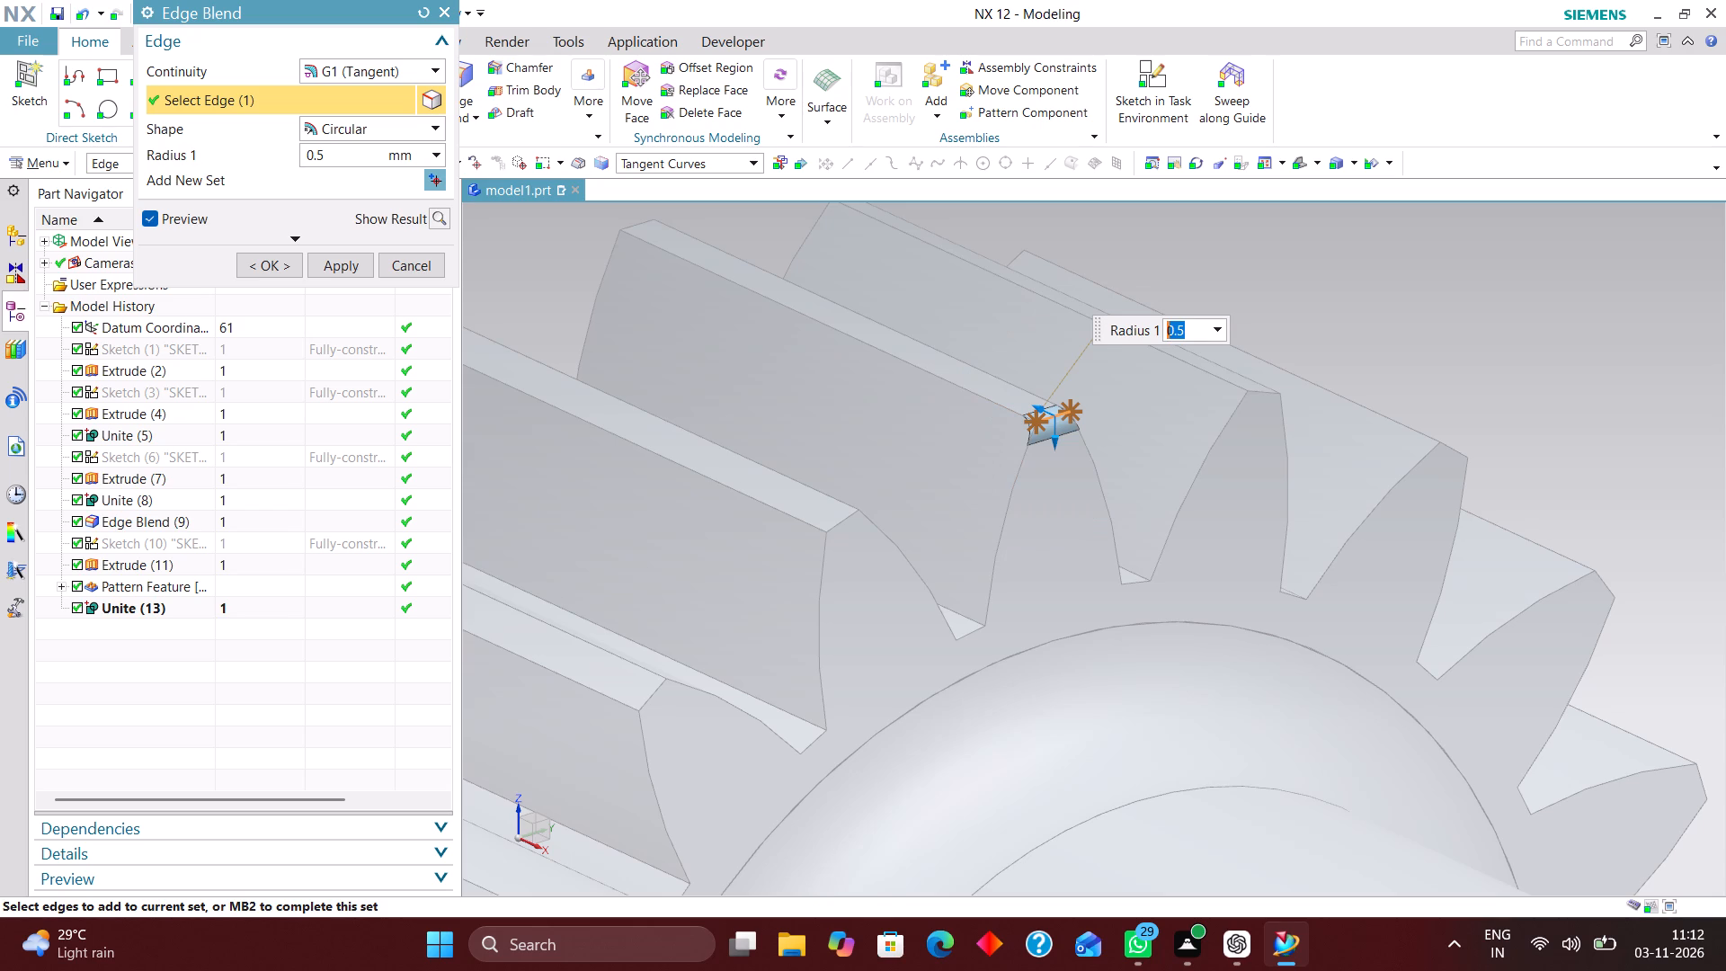
click(251, 262)
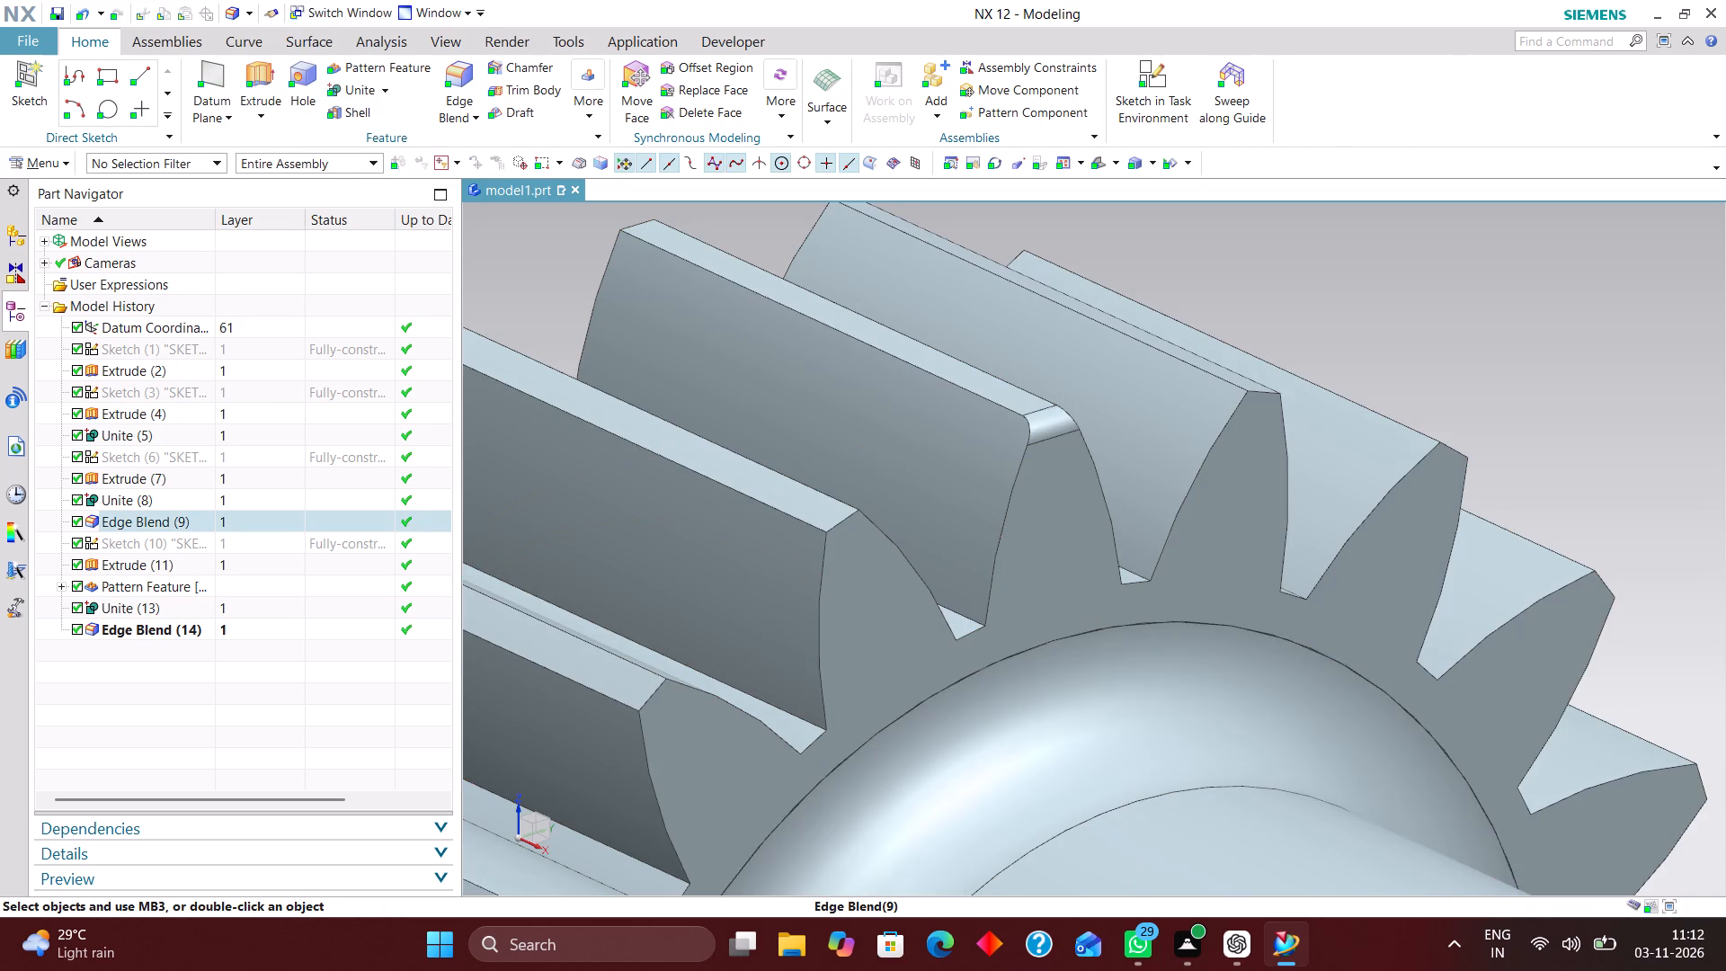
Reopen the tooth tip edge blend and add the matching tip edges of five more teeth, three on one side and two on the other.
double_click(1051, 419)
scroll(942, 475, down, 2)
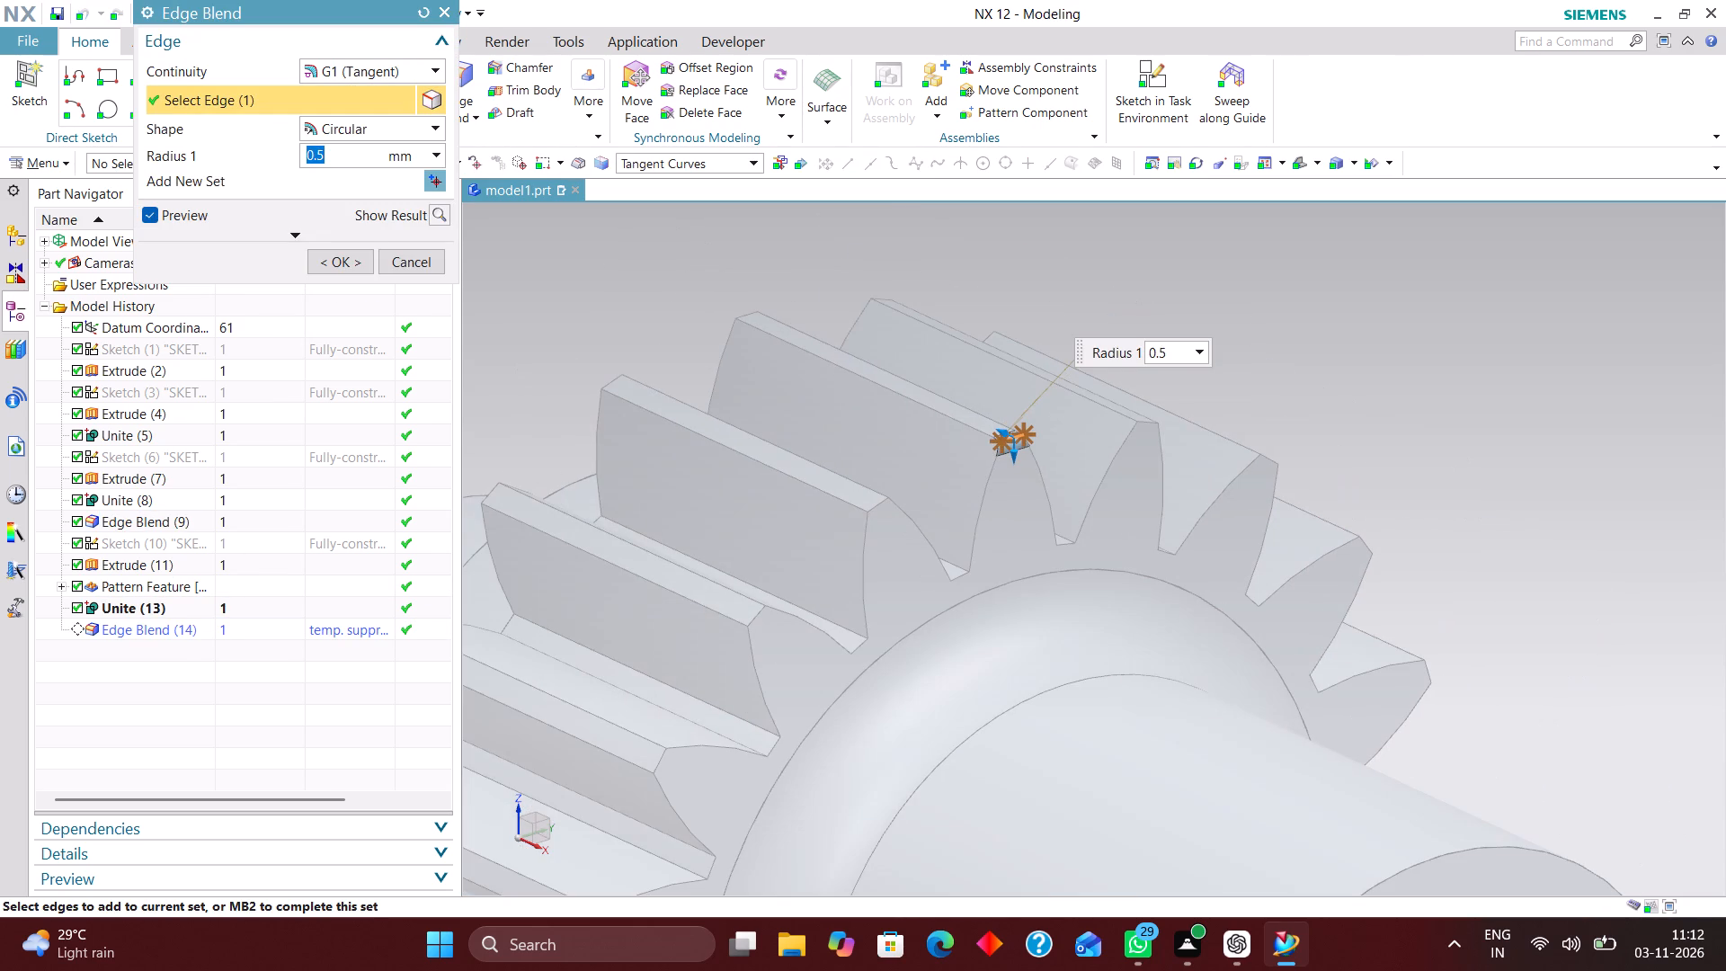
click(1149, 424)
click(1268, 459)
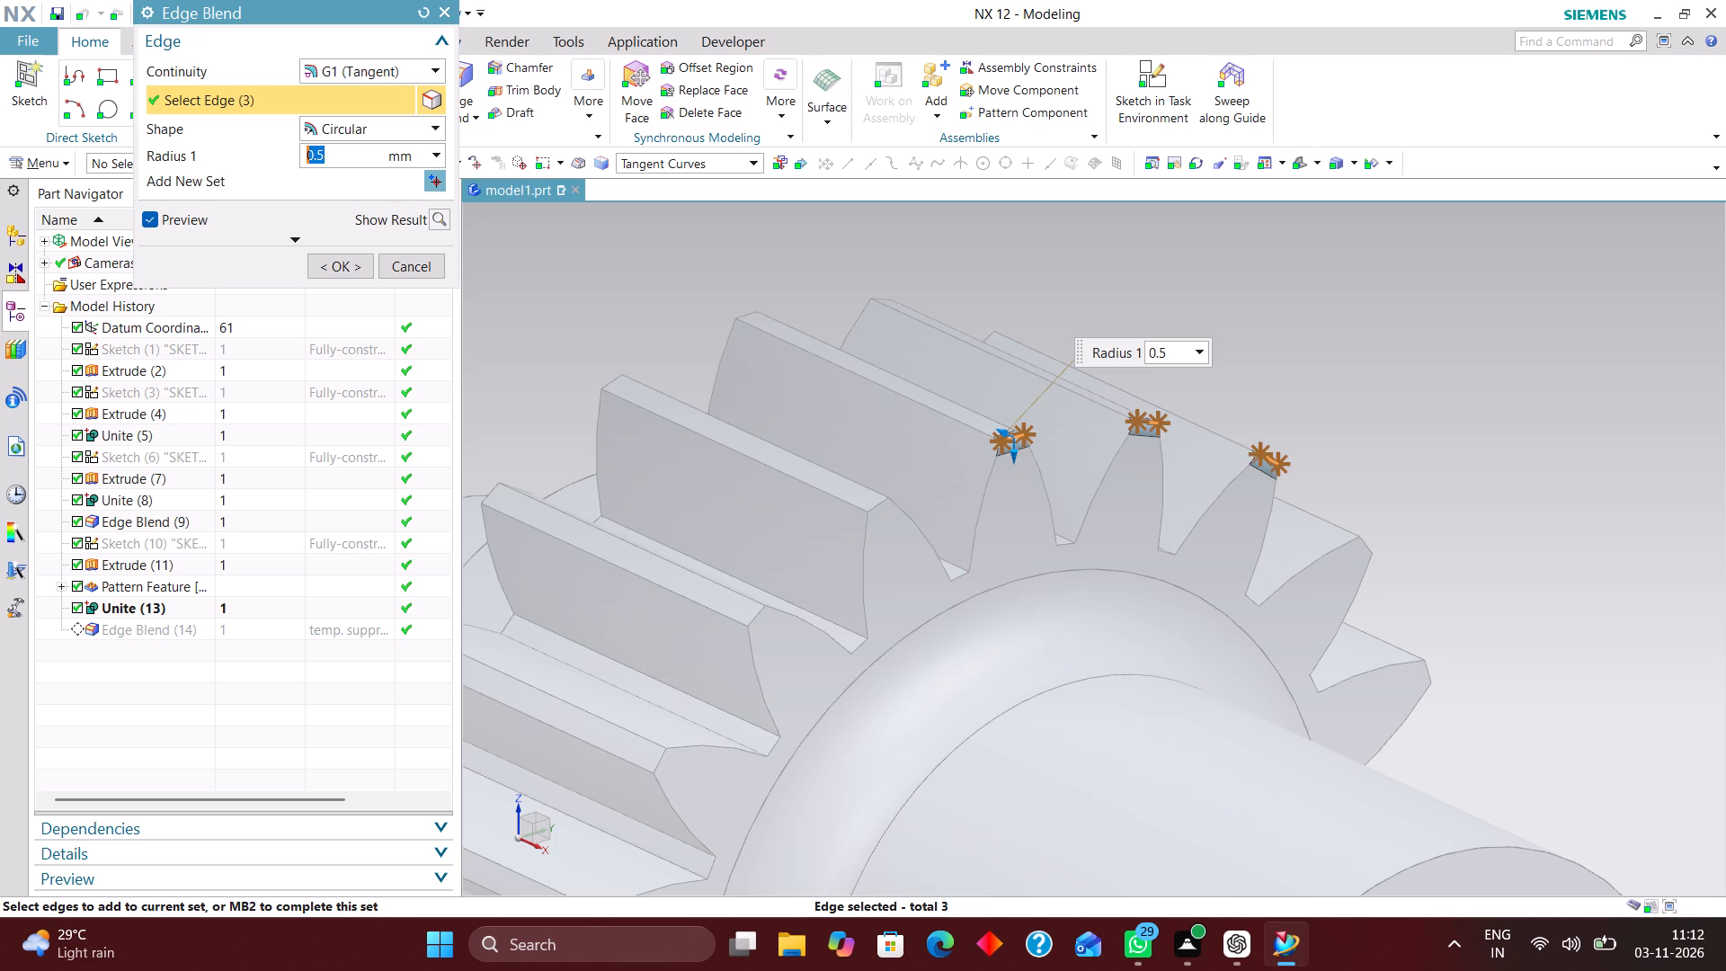
click(1366, 551)
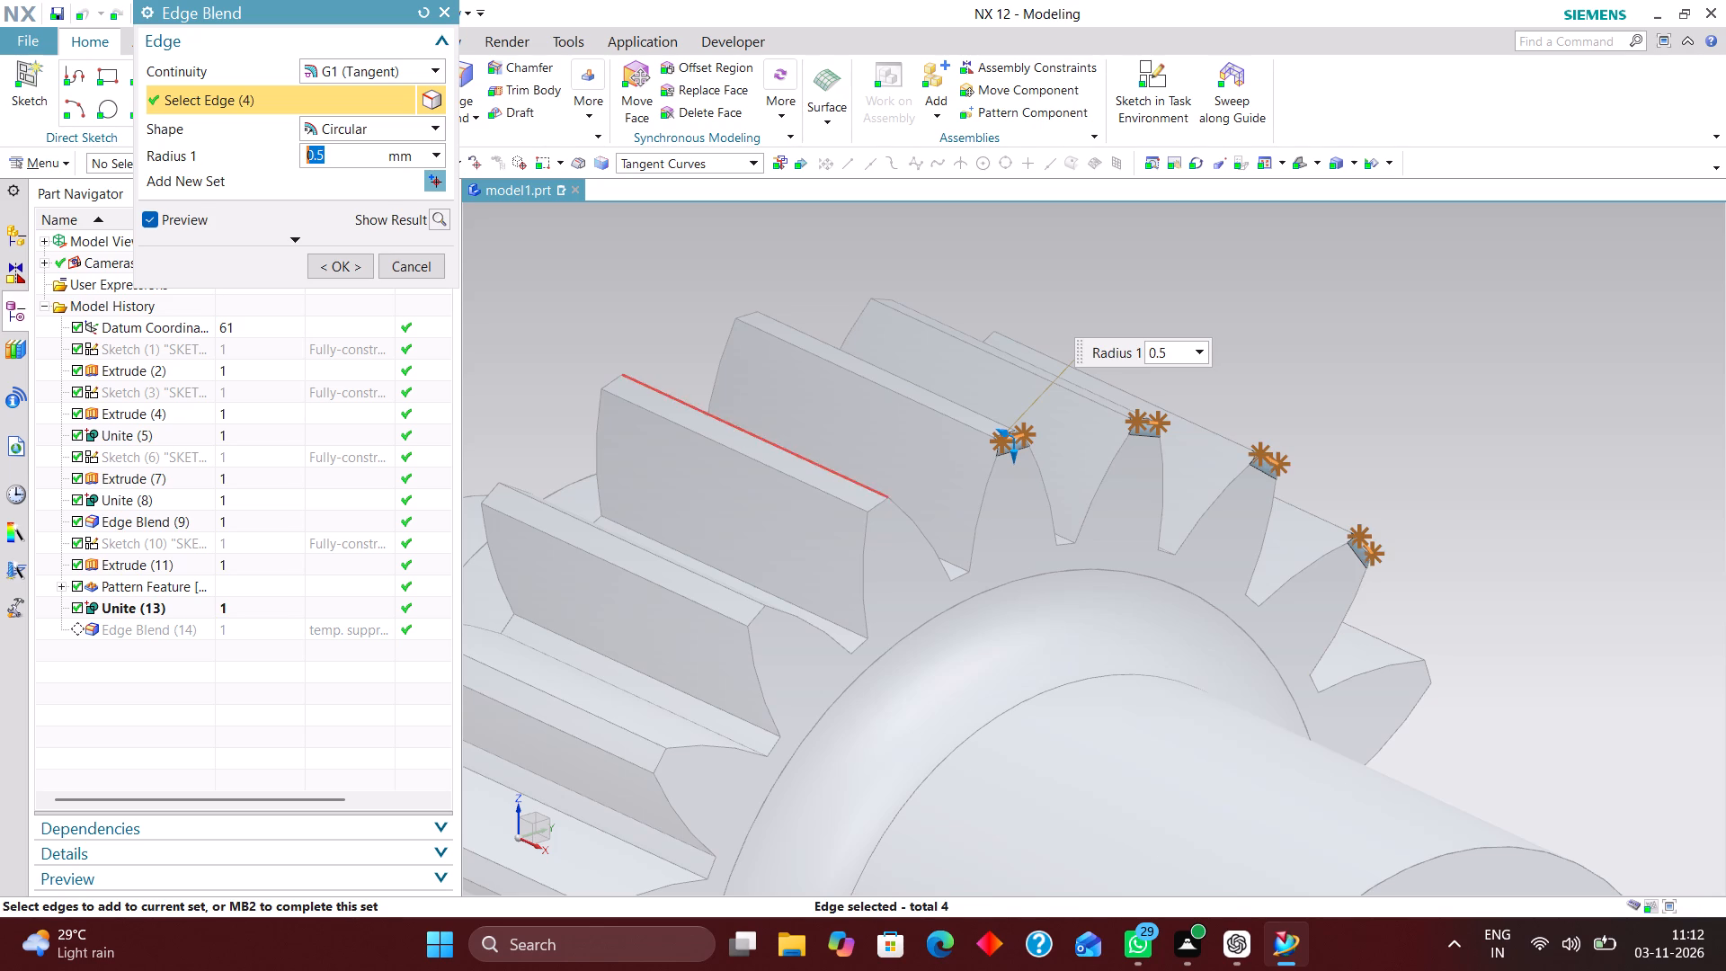
click(880, 503)
scroll(968, 489, down, 2)
scroll(814, 586, up, 4)
click(860, 547)
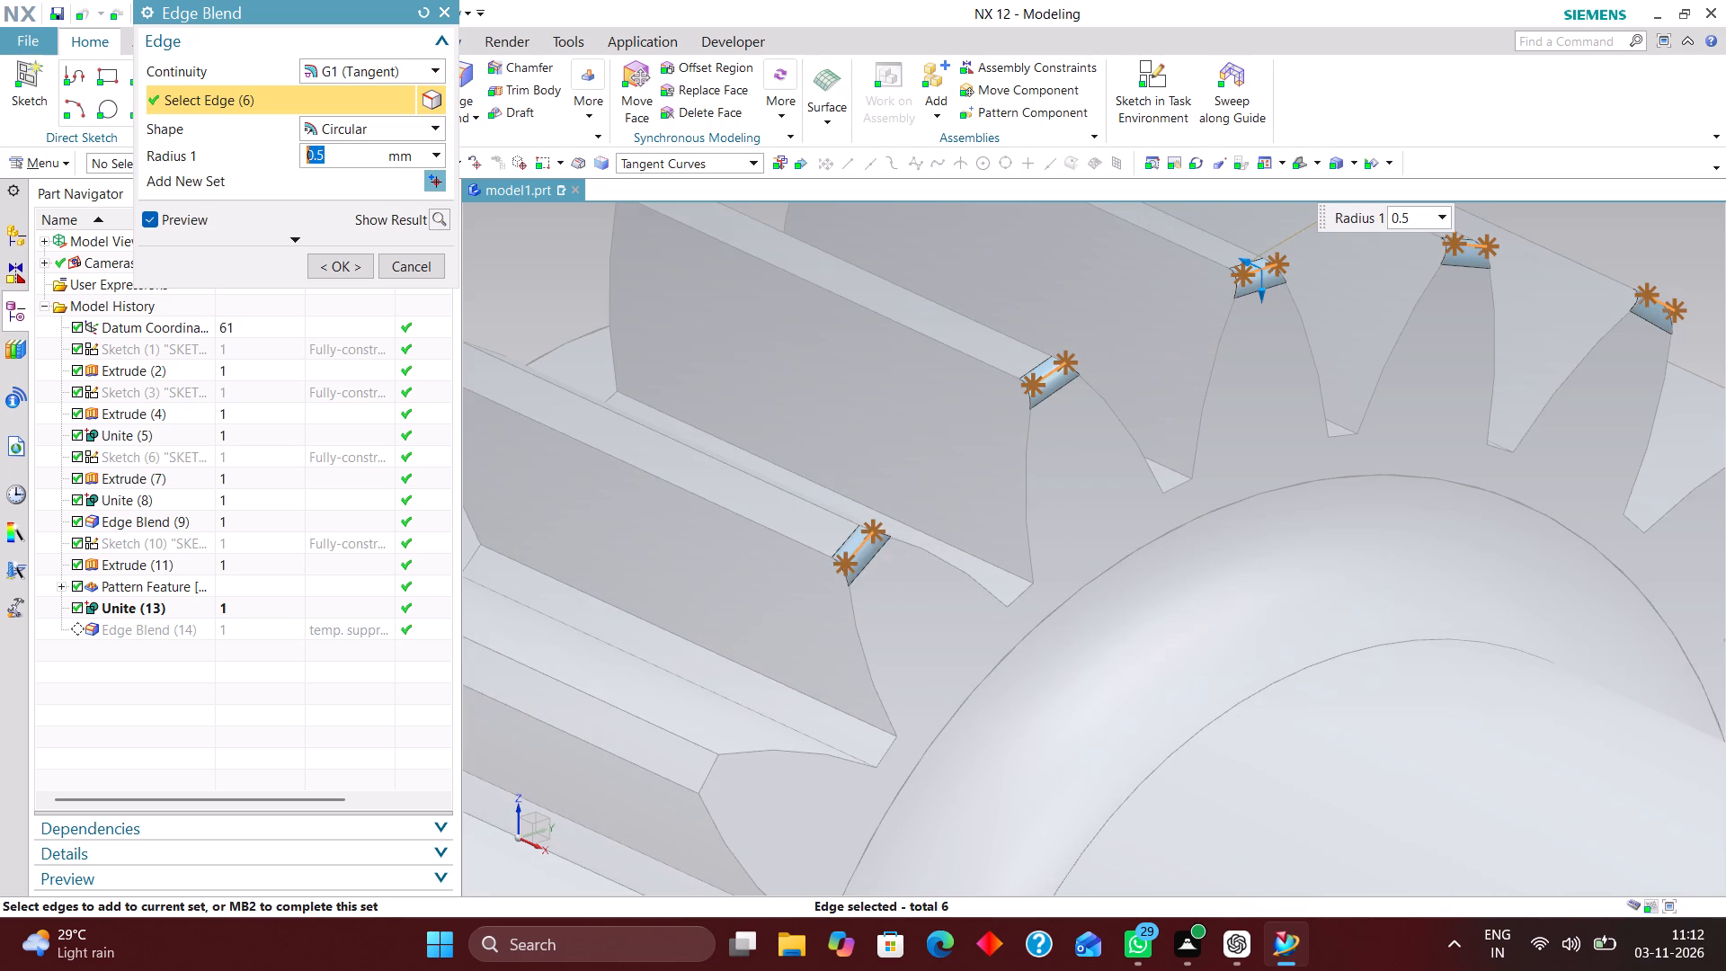
Add the short tip edges of the next four teeth around the same gear face to the blend selection.
scroll(996, 483, down, 3)
click(850, 628)
scroll(900, 523, down, 3)
scroll(844, 653, up, 4)
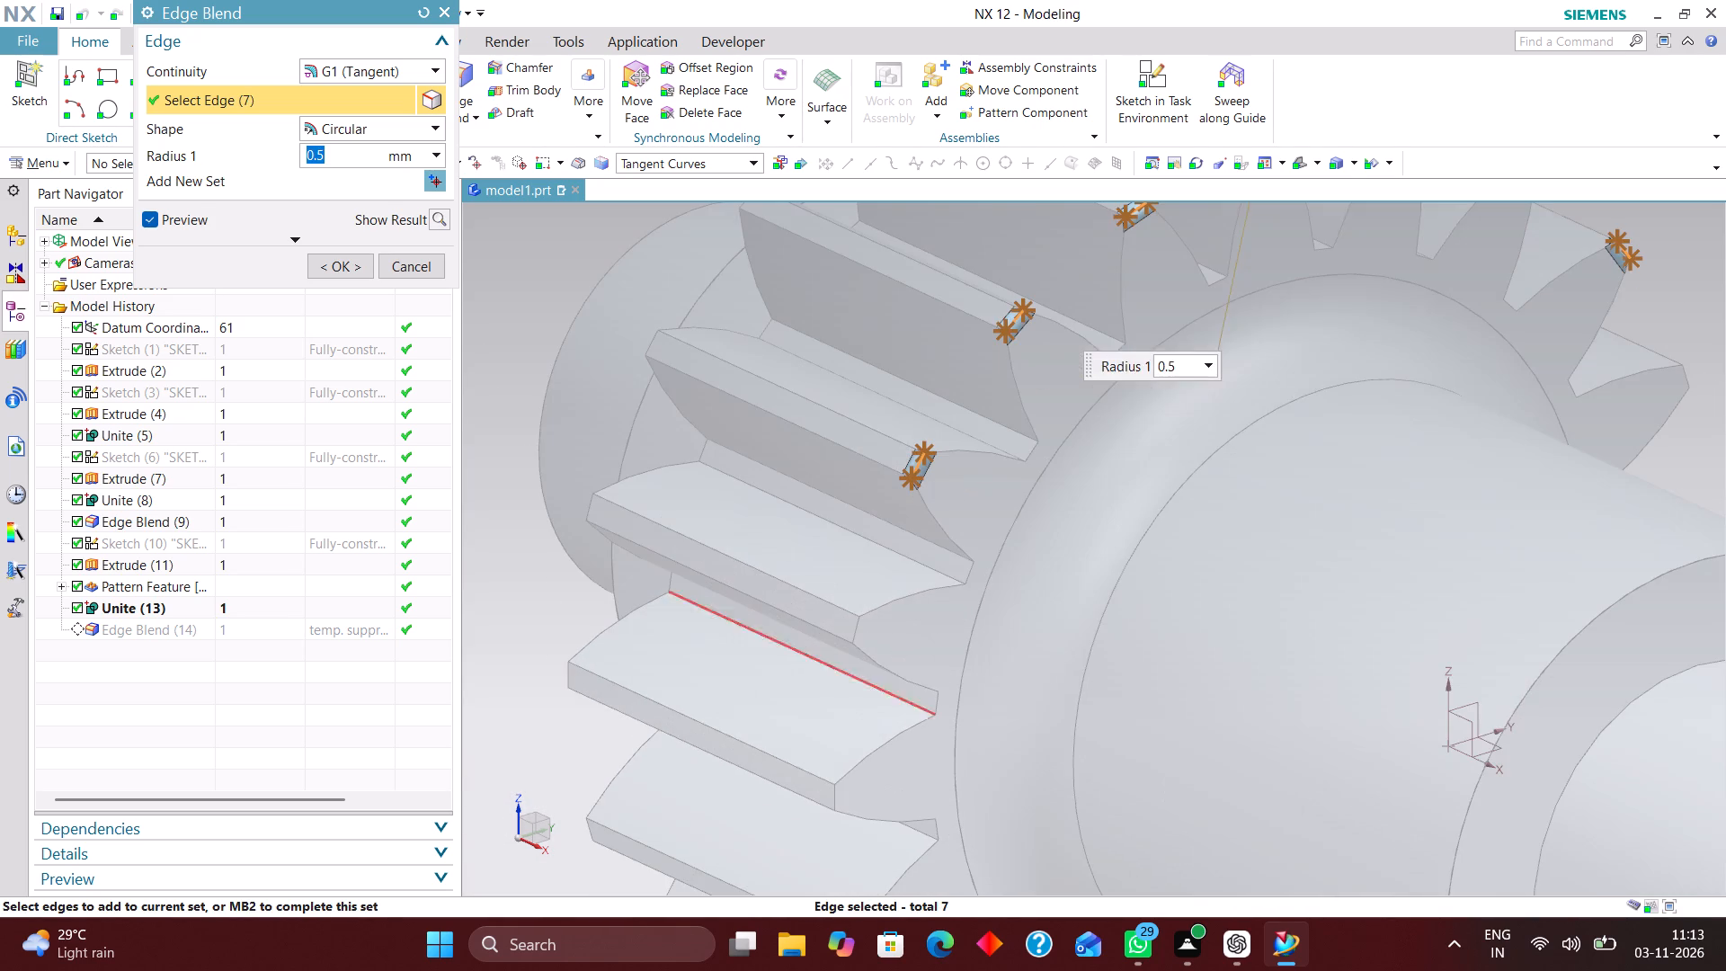
click(855, 628)
scroll(866, 543, down, 3)
scroll(847, 707, up, 4)
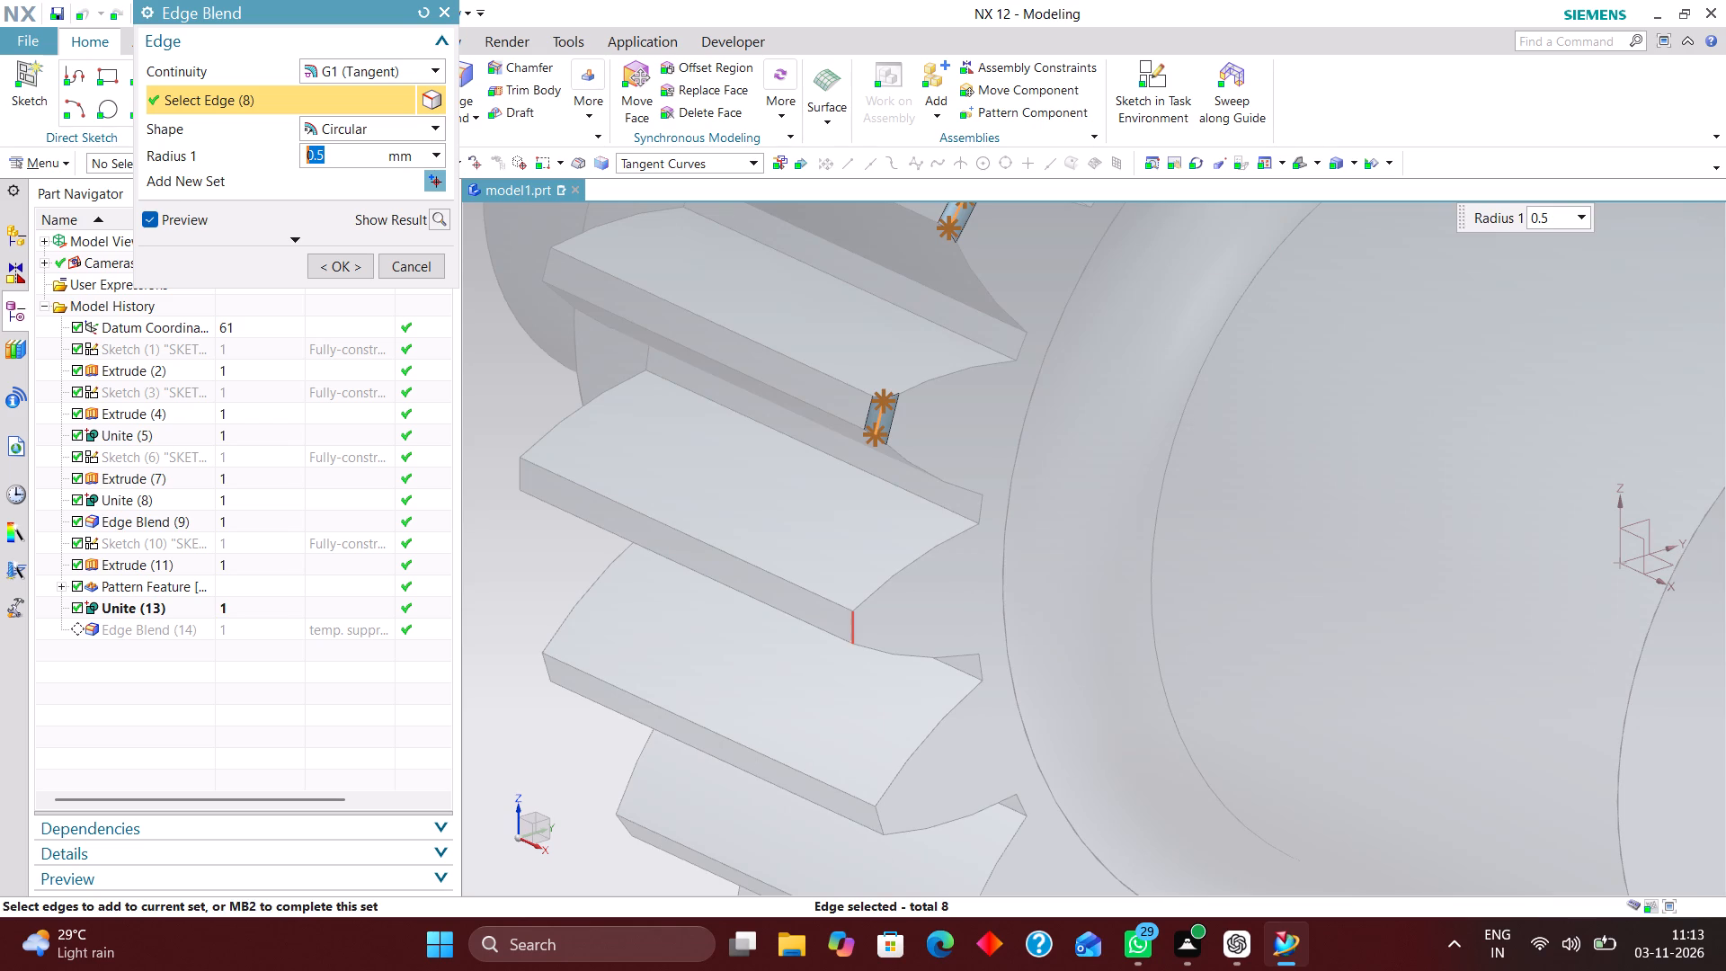
click(851, 632)
scroll(858, 549, down, 5)
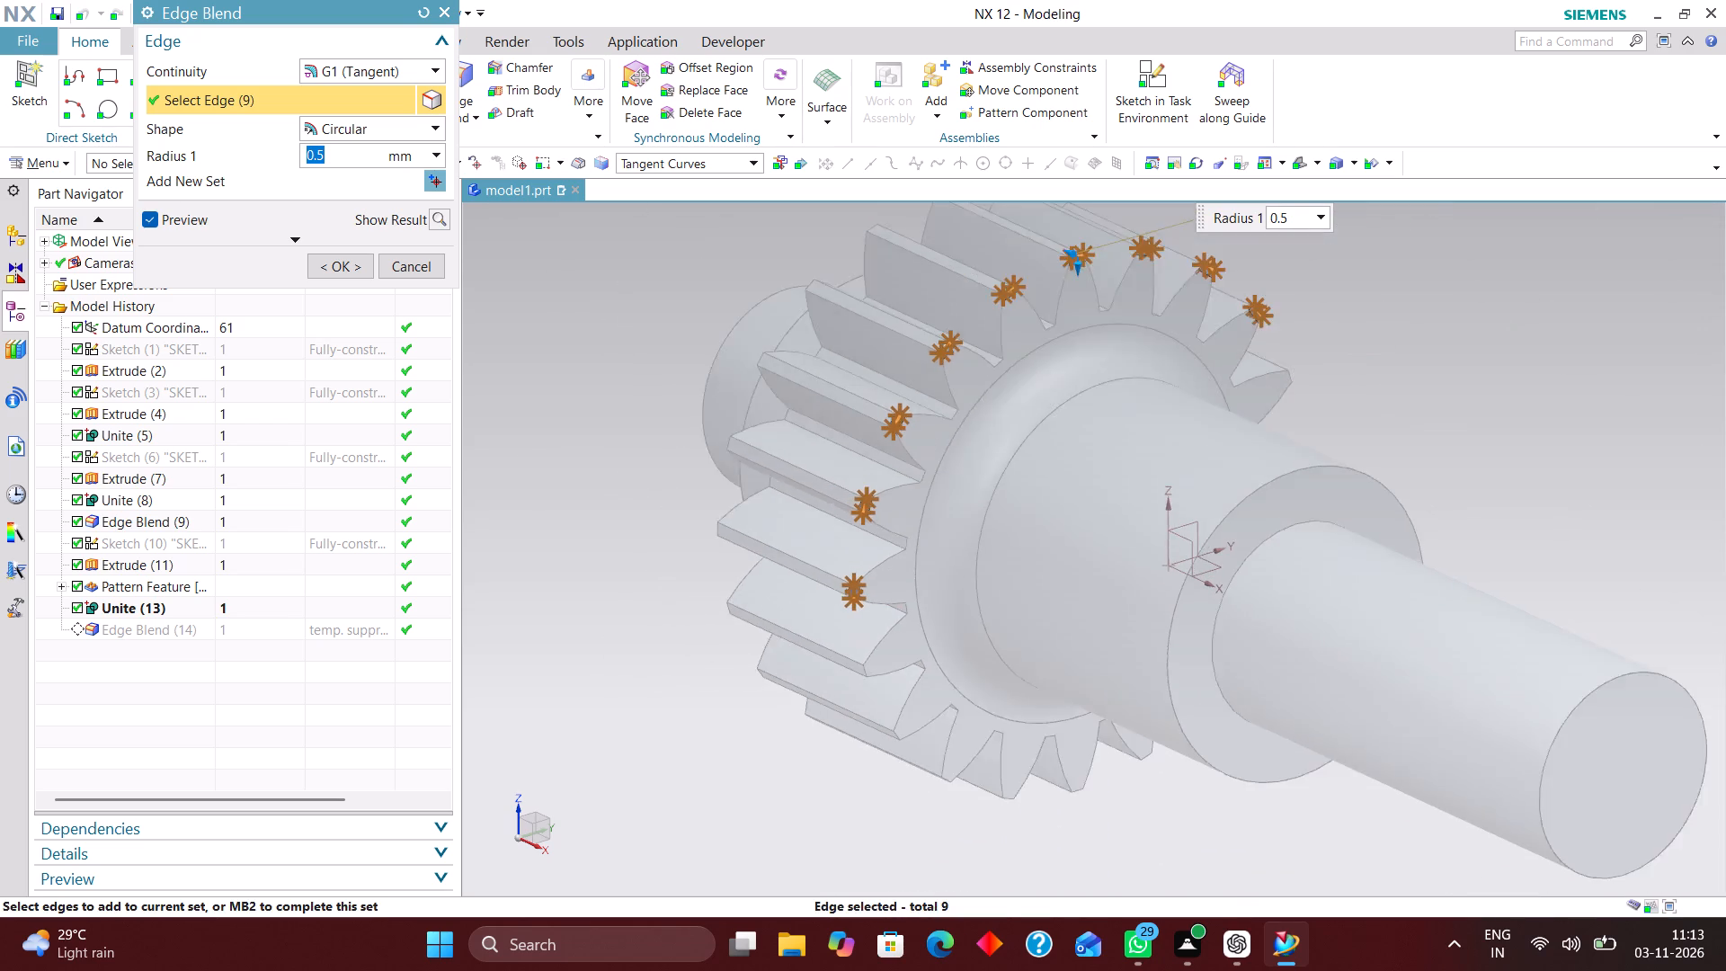
scroll(872, 670, up, 6)
click(842, 635)
Add the short tip edges of the five teeth around the gear's underside to the blend selection.
scroll(839, 535, down, 4)
scroll(928, 714, up, 4)
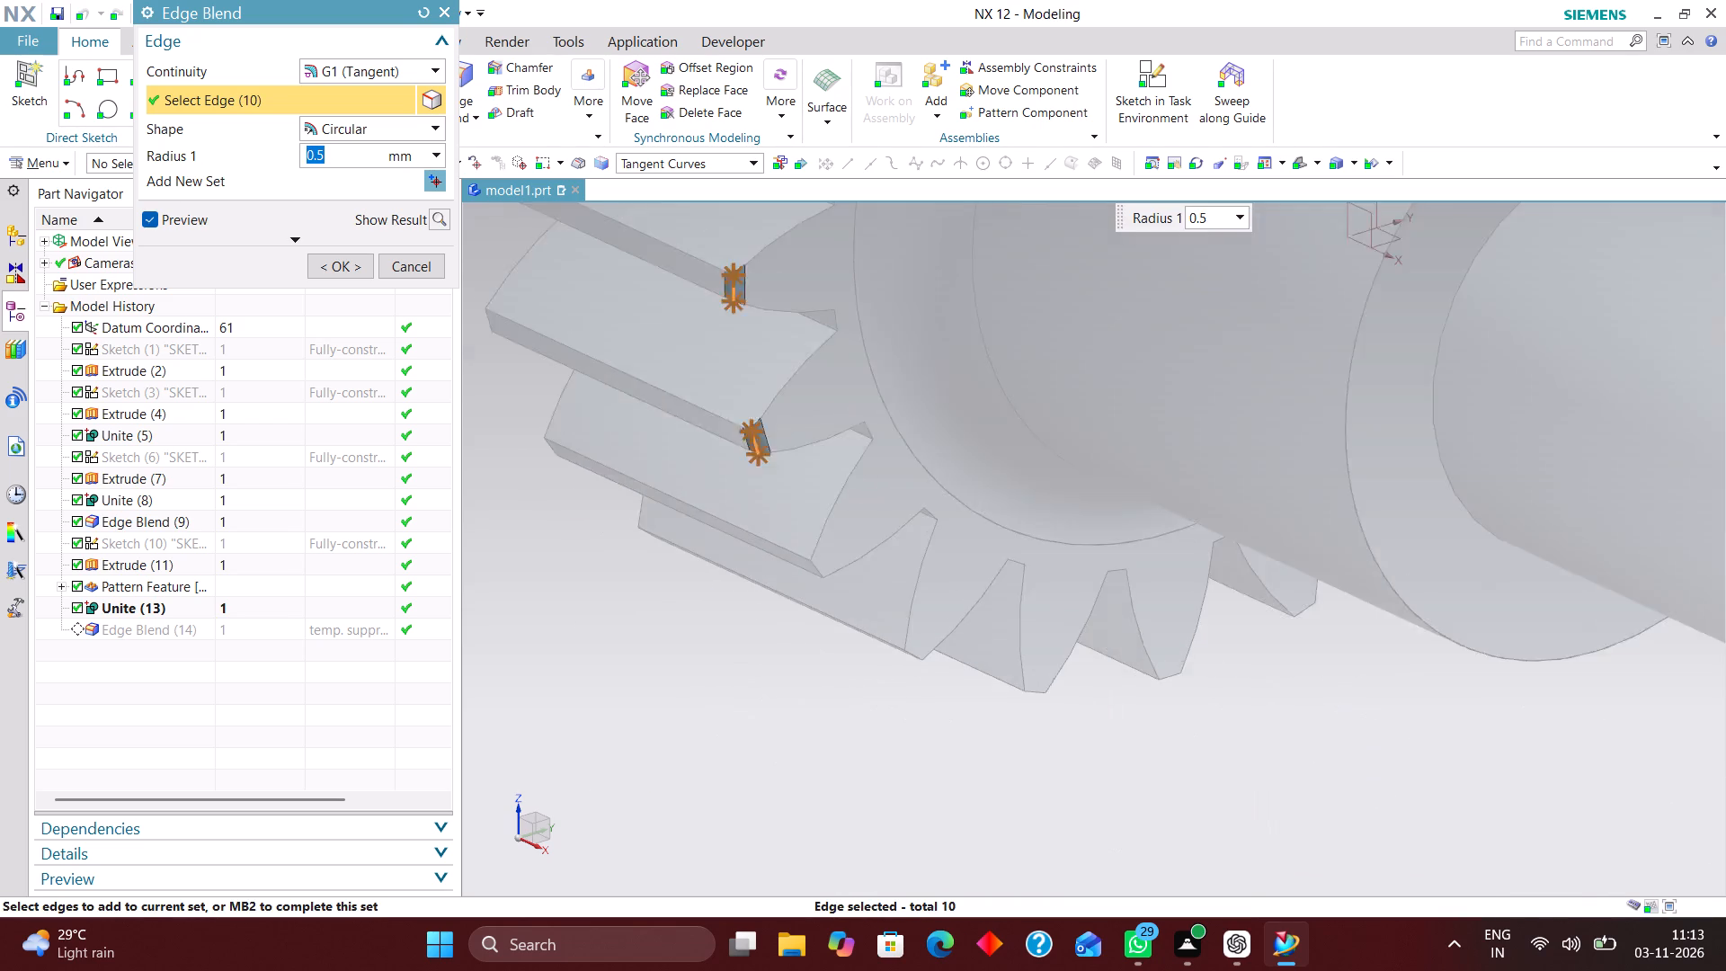
click(793, 535)
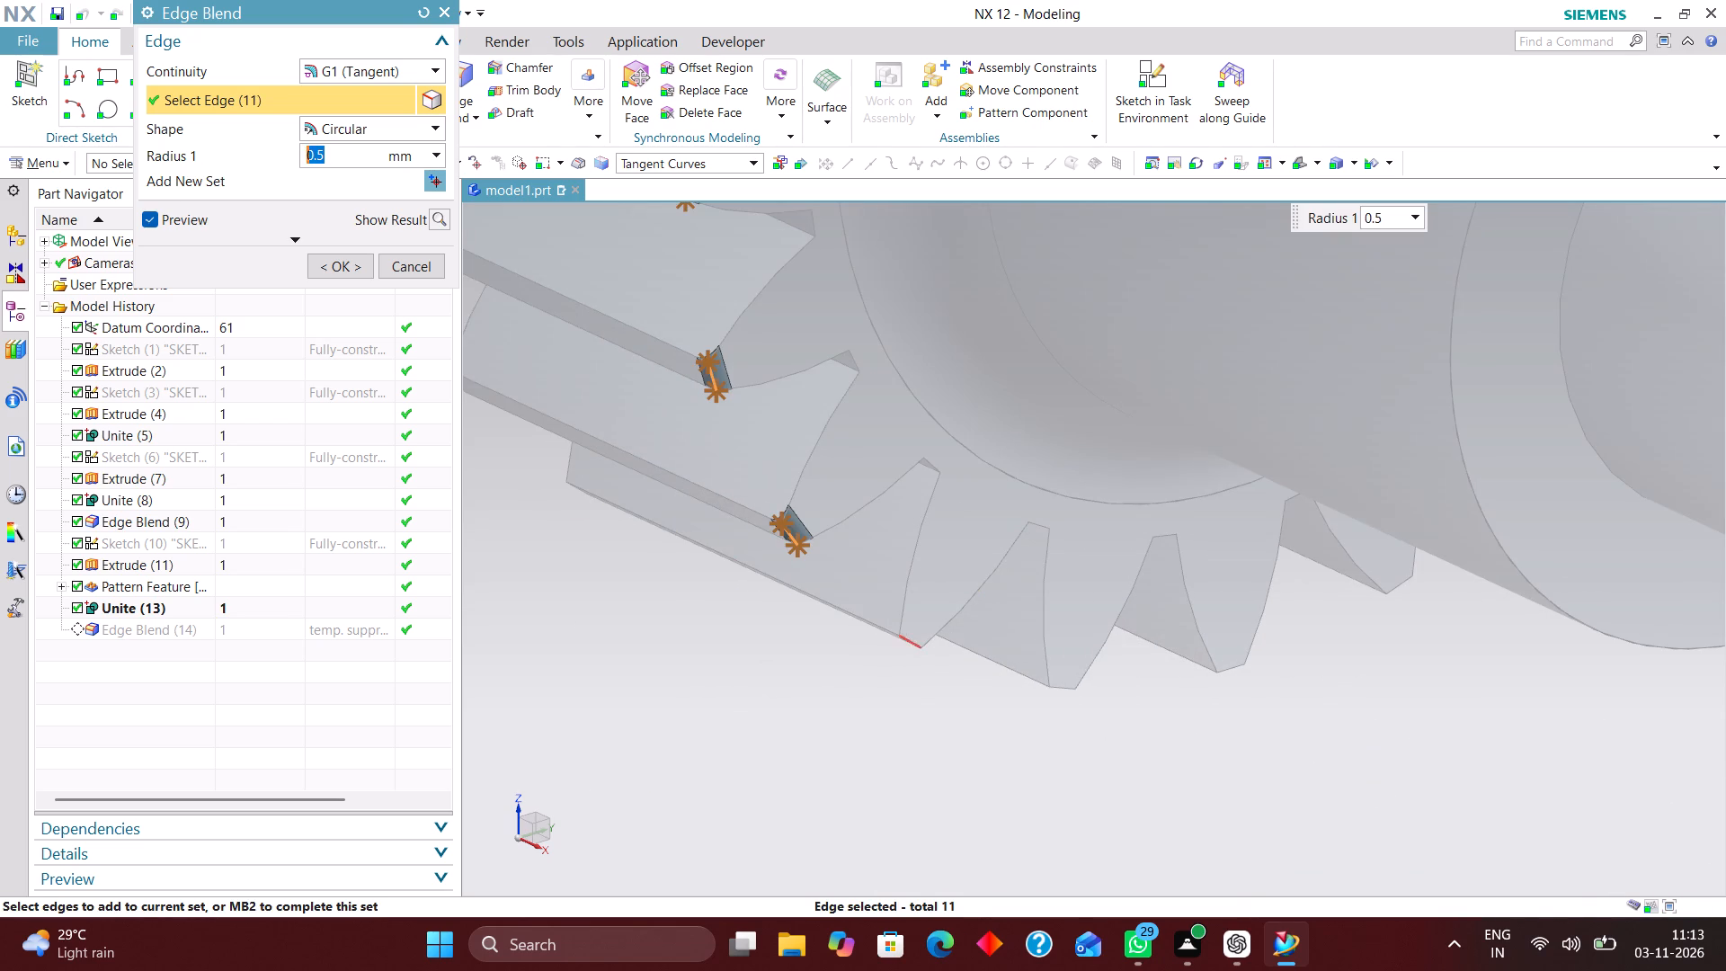
click(909, 641)
click(1063, 691)
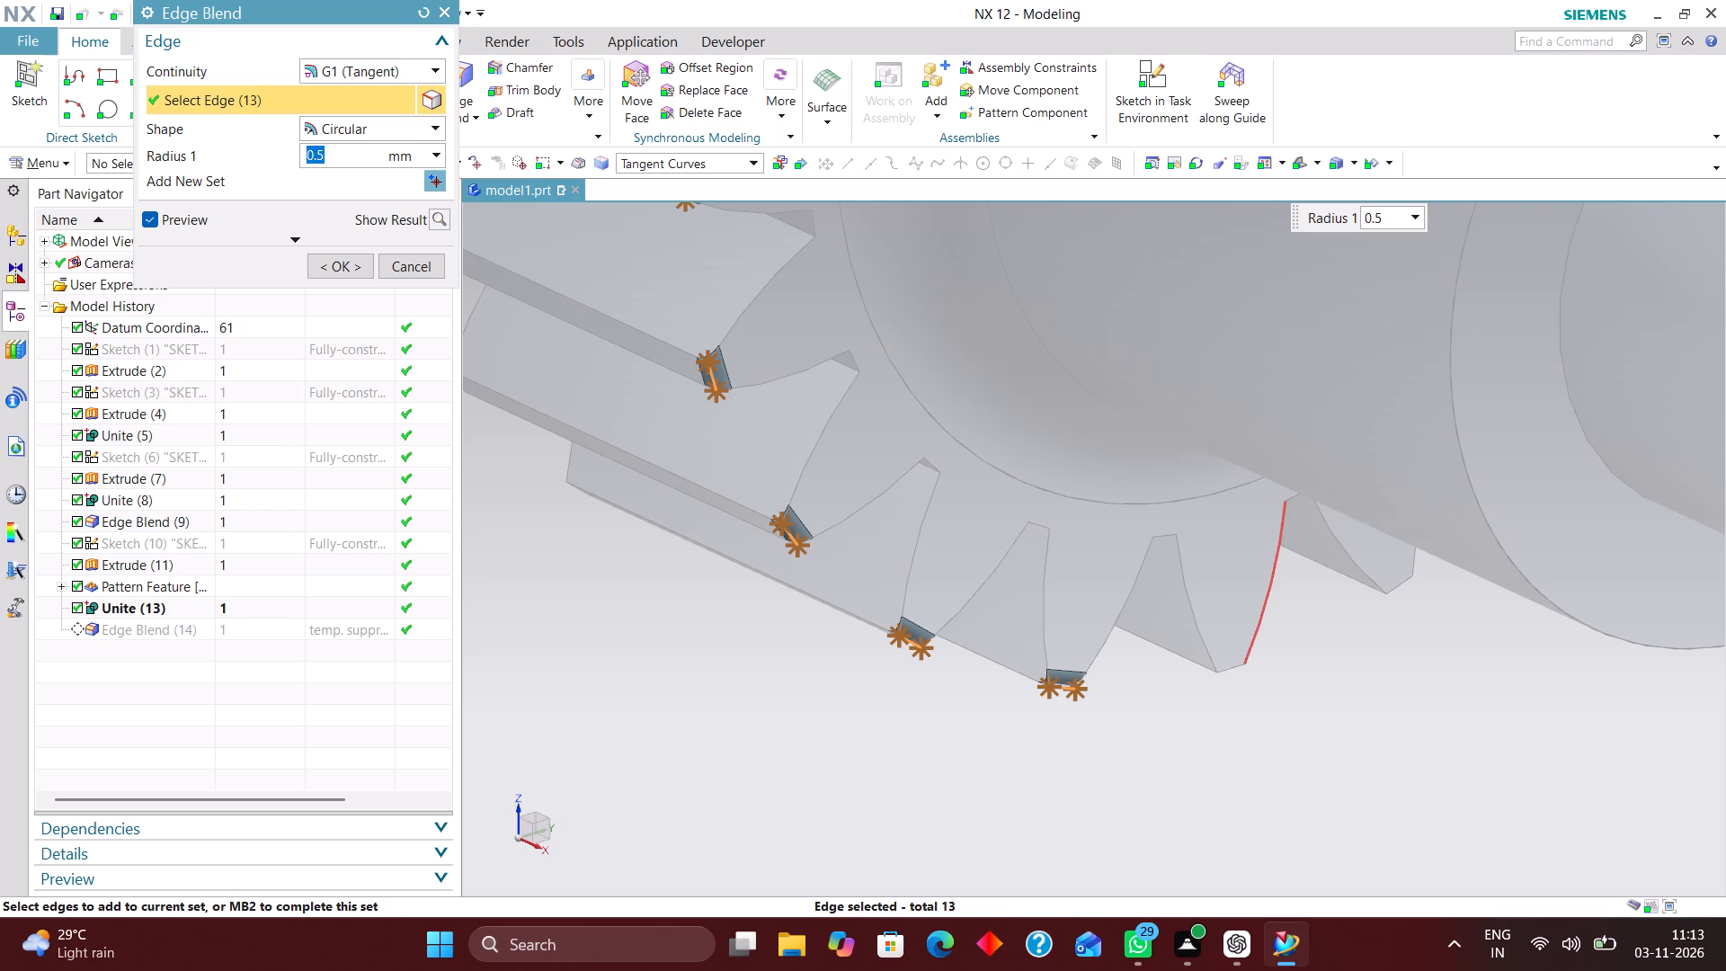
click(1236, 672)
click(1402, 584)
Add the tip edges of the last five teeth on the gear's far side and apply the edge blend to all 20 teeth.
scroll(1099, 692, down, 5)
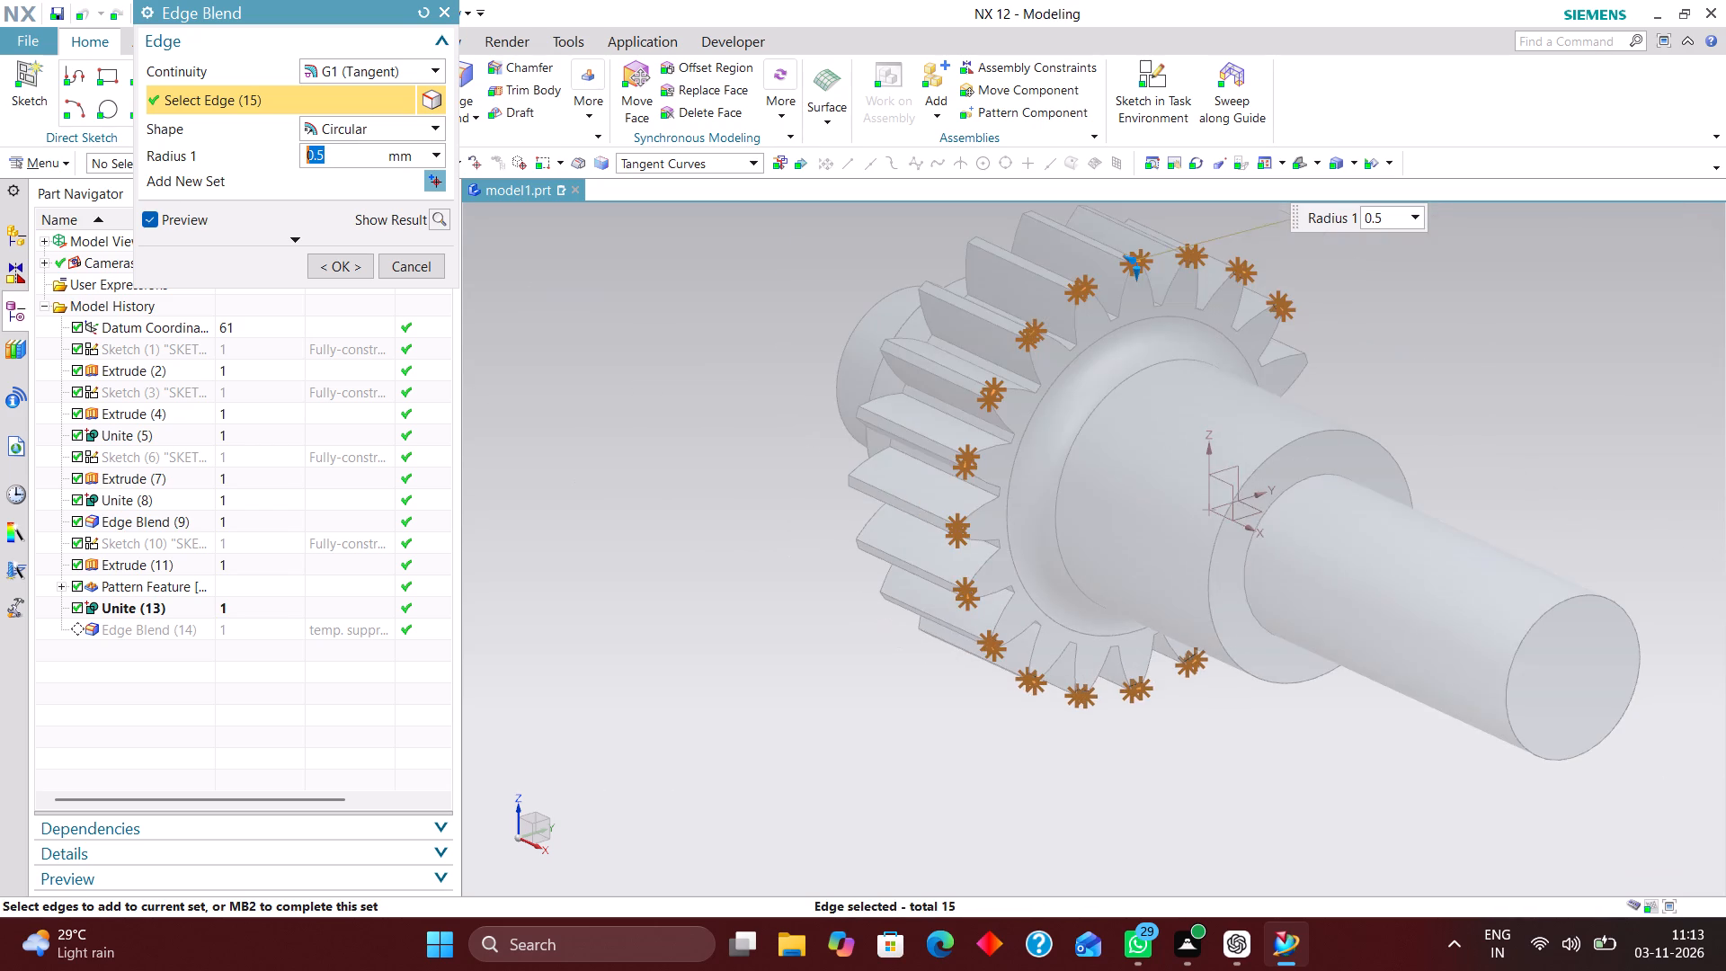
middle_drag(1370, 534, 1246, 566)
scroll(1524, 561, up, 5)
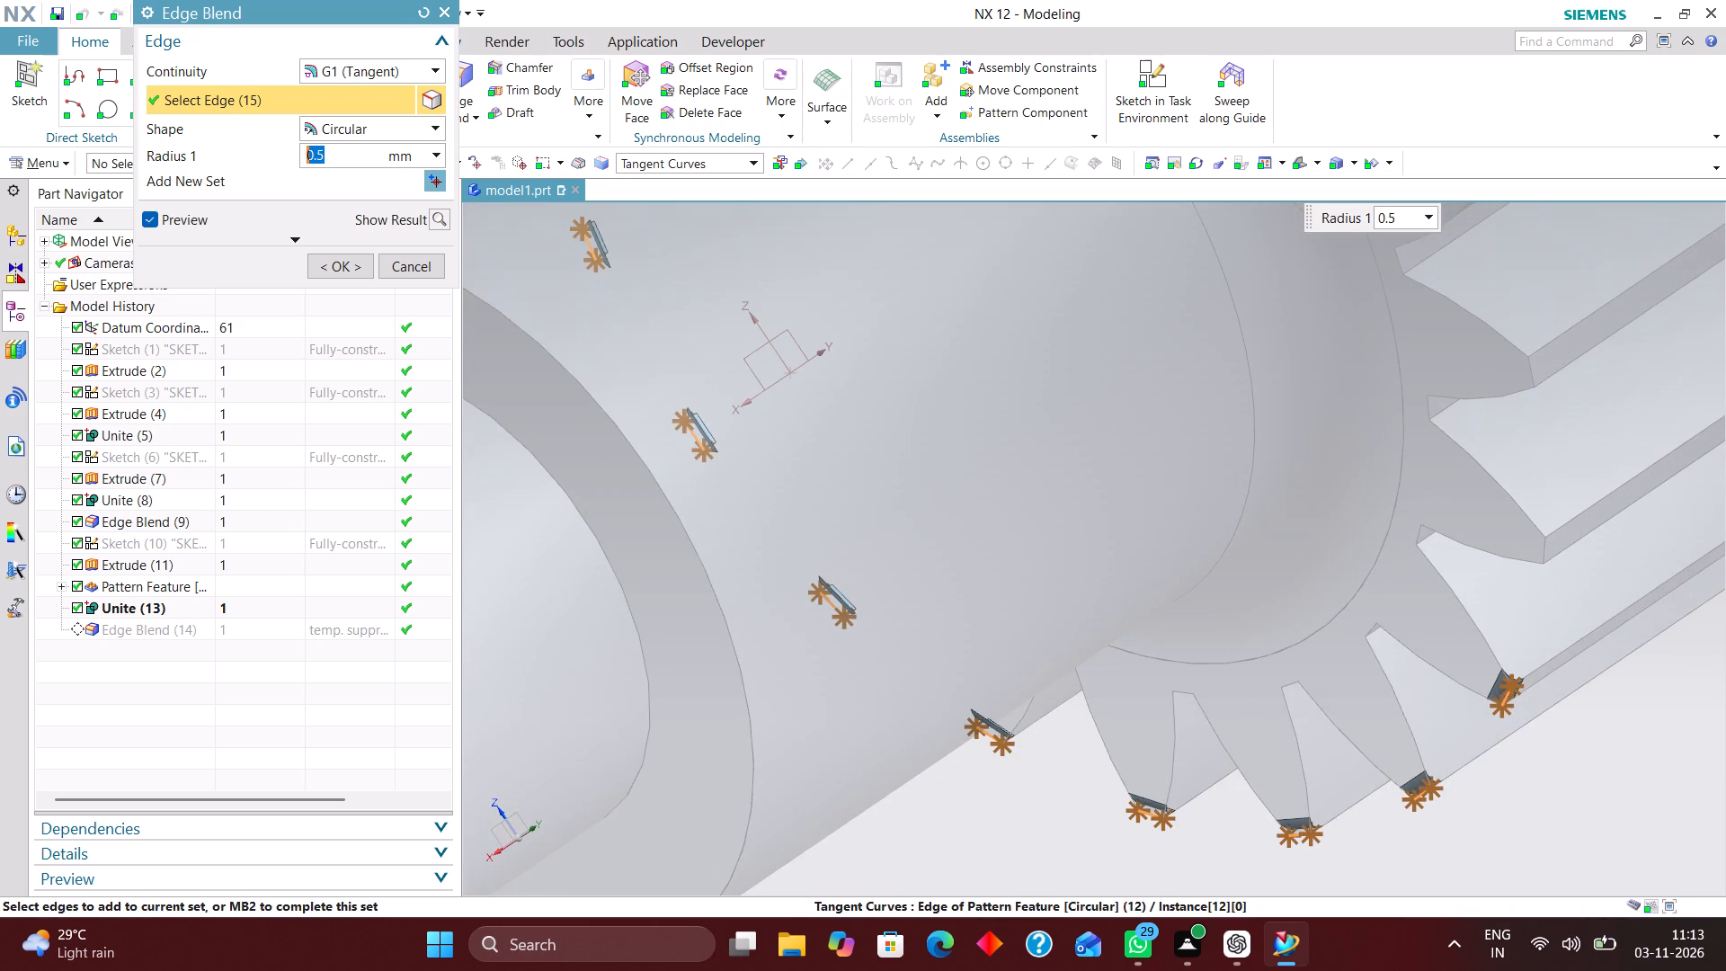
click(1545, 557)
scroll(1442, 735, down, 4)
scroll(1481, 548, up, 2)
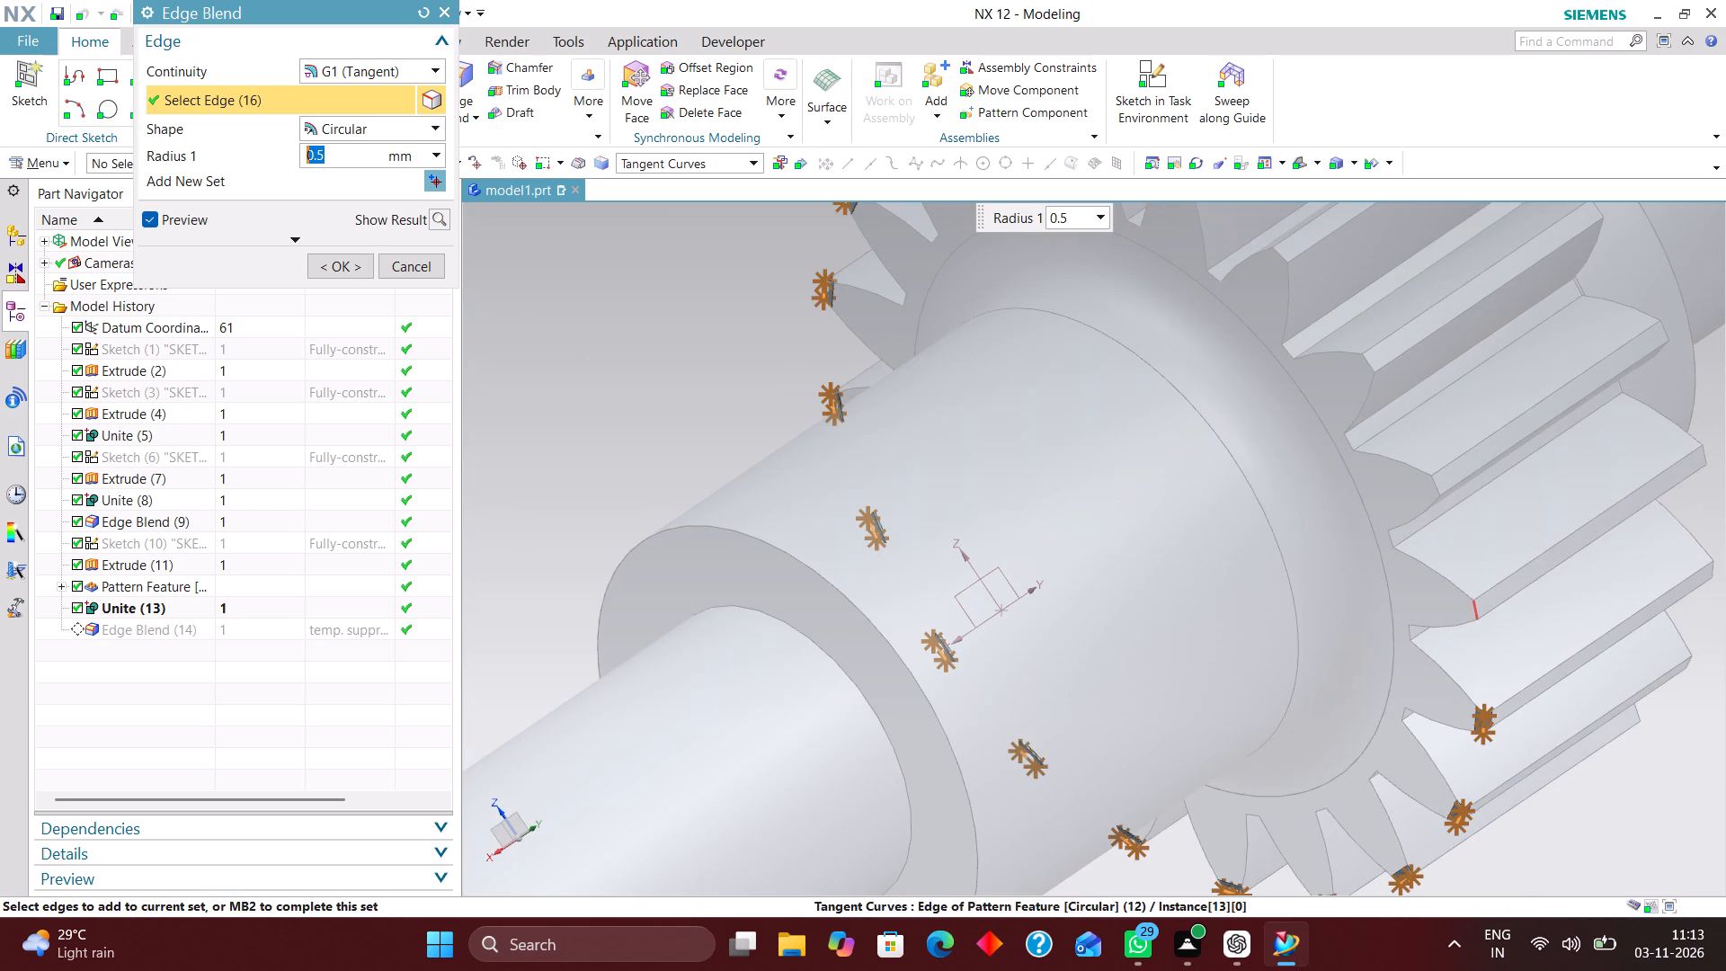
click(1474, 609)
click(1435, 493)
scroll(1386, 689, down, 3)
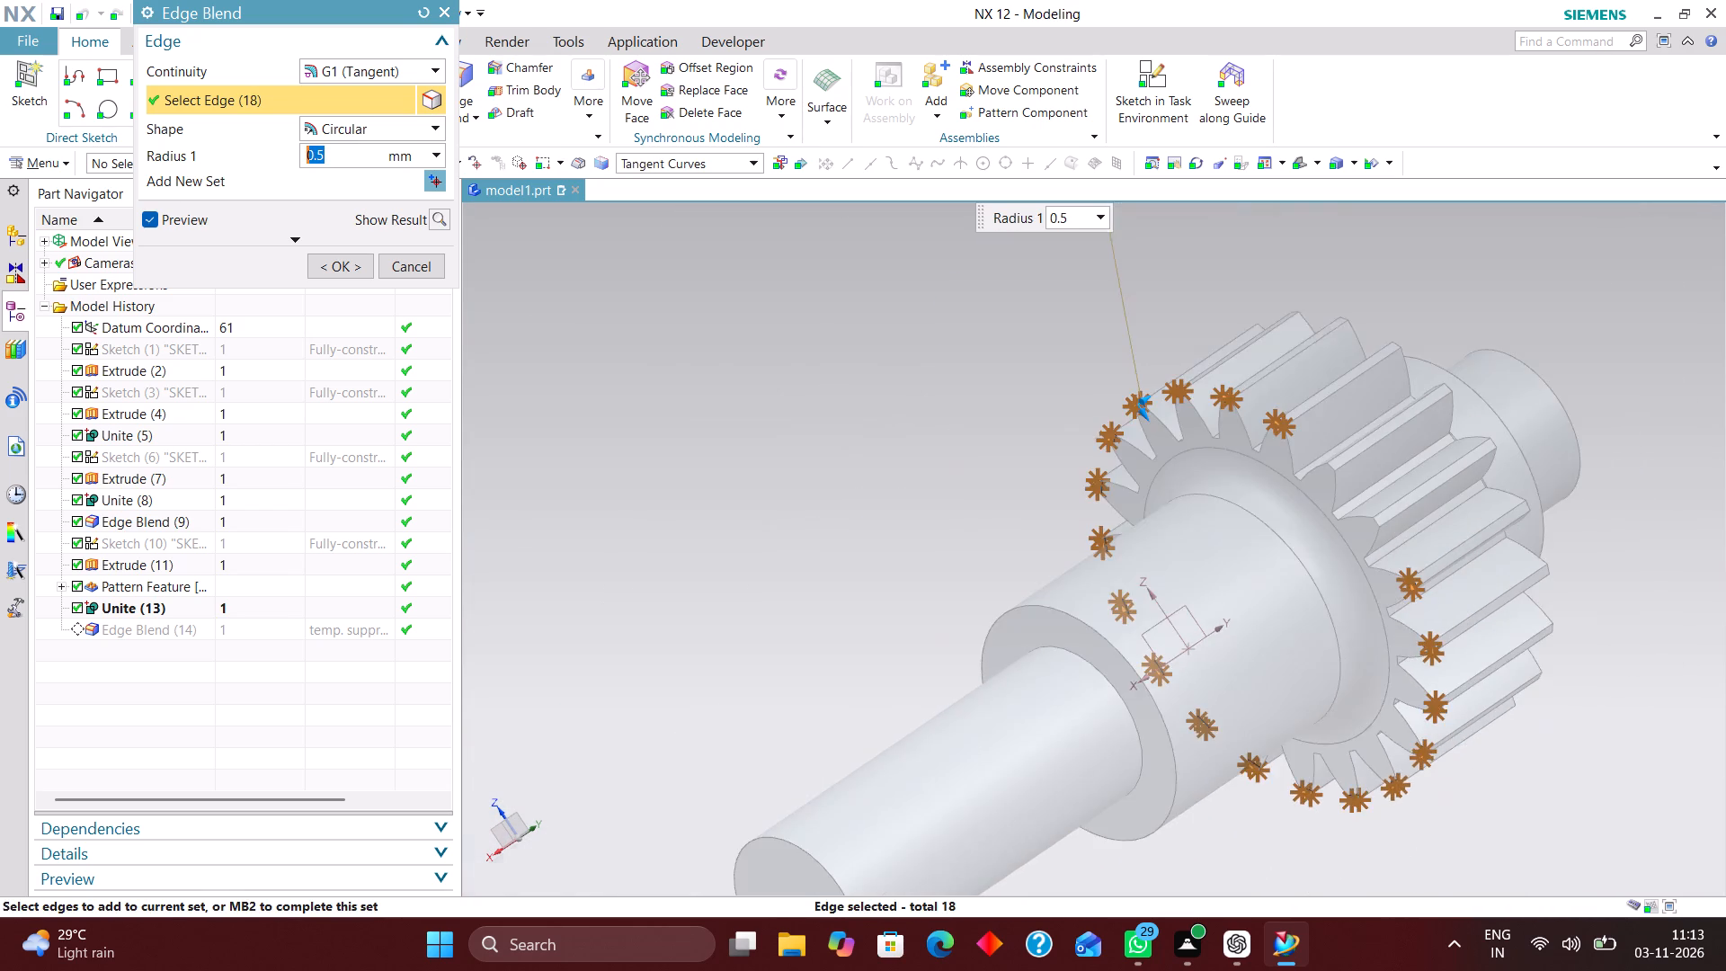
scroll(1376, 554, up, 3)
click(1372, 498)
scroll(1358, 582, down, 2)
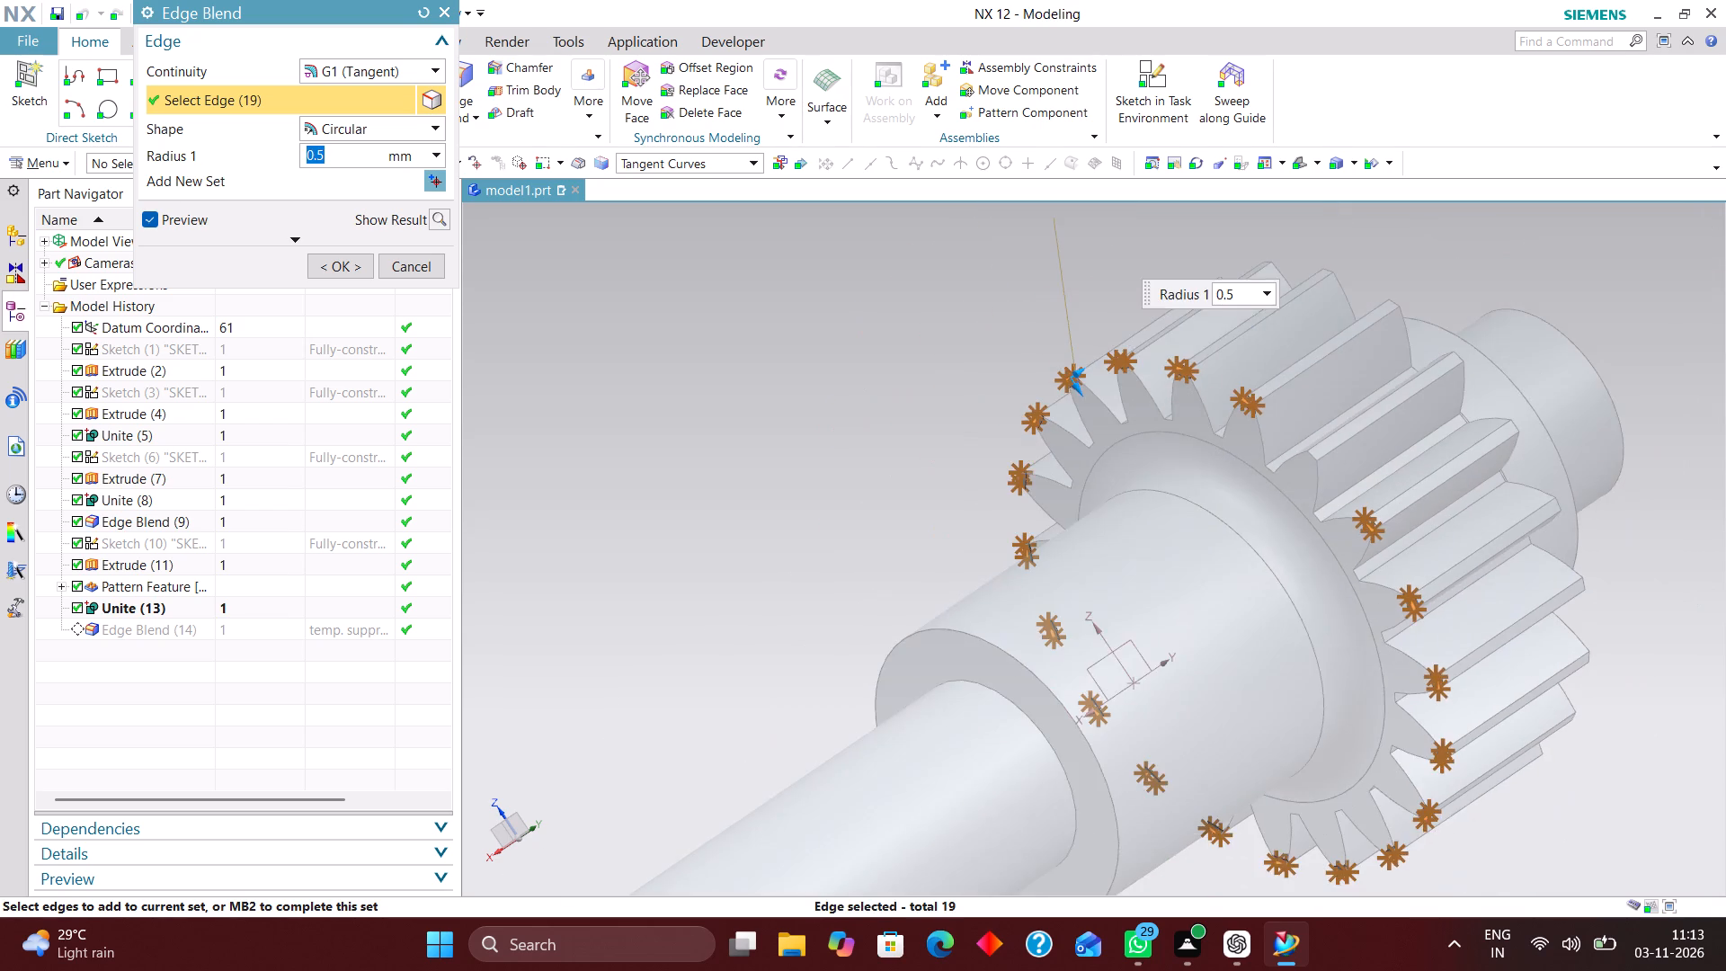
scroll(1317, 457, up, 4)
click(1309, 460)
scroll(1194, 487, down, 3)
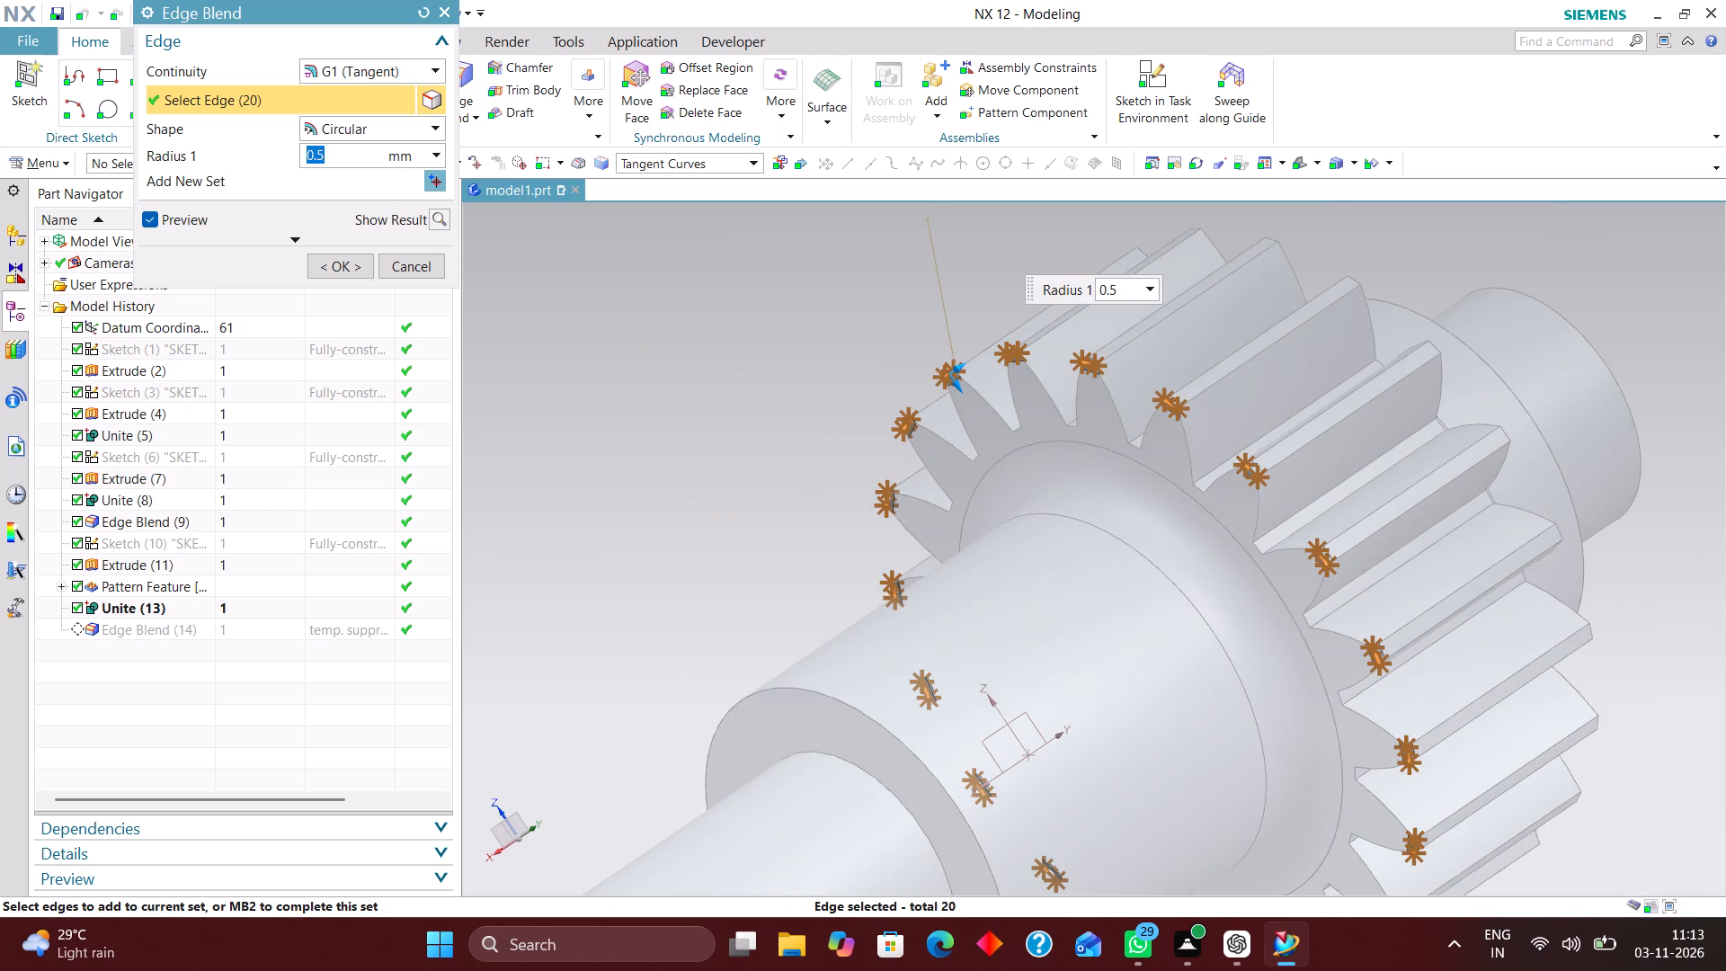
click(345, 263)
Examine the blended gear teeth and the whole stepped shaft from several angles.
middle_drag(797, 530, 921, 532)
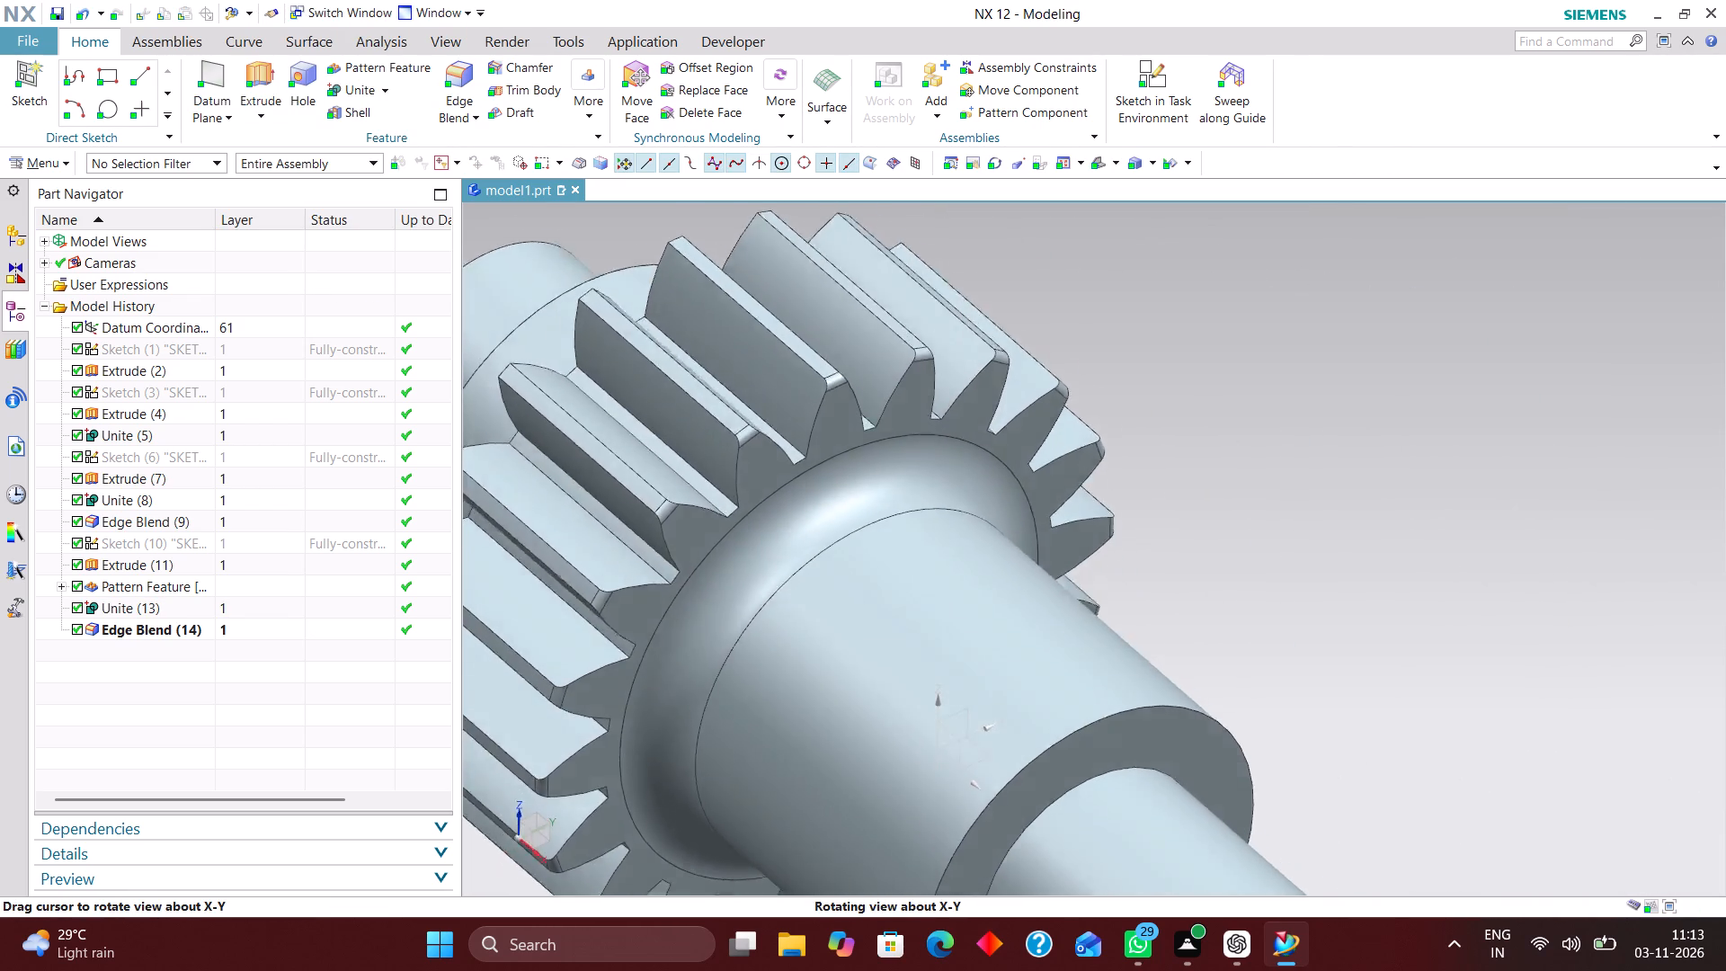
middle_drag(921, 532, 961, 521)
scroll(1148, 538, down, 3)
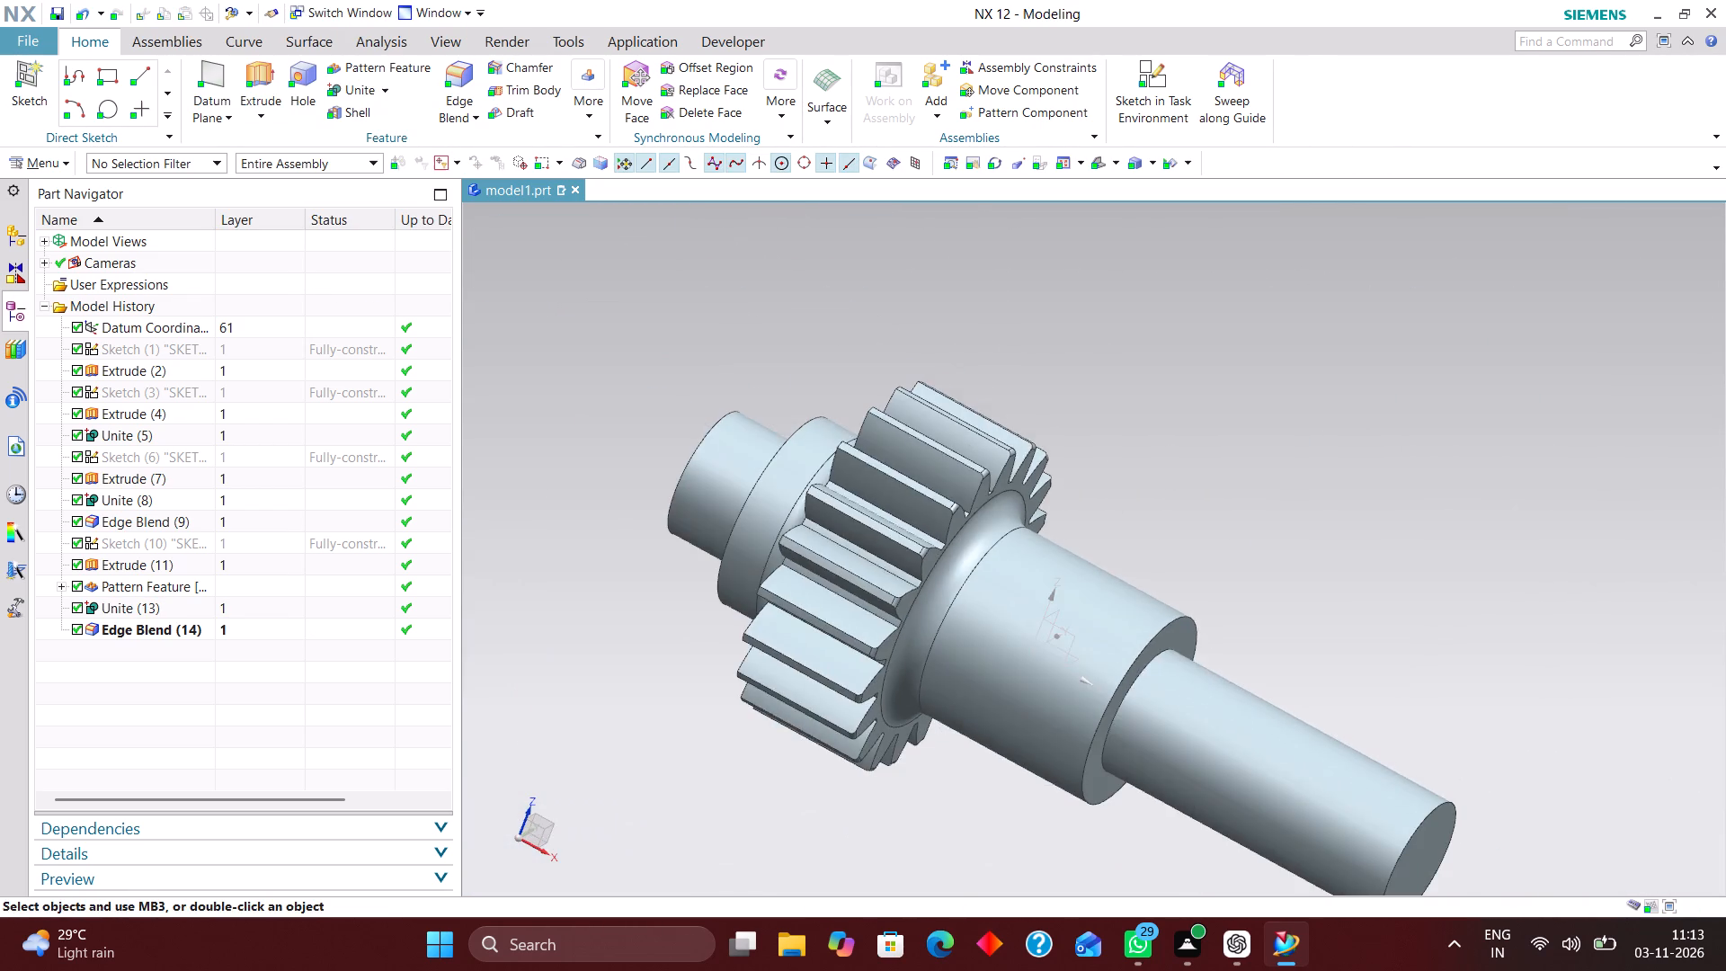
middle_drag(1116, 552, 1090, 532)
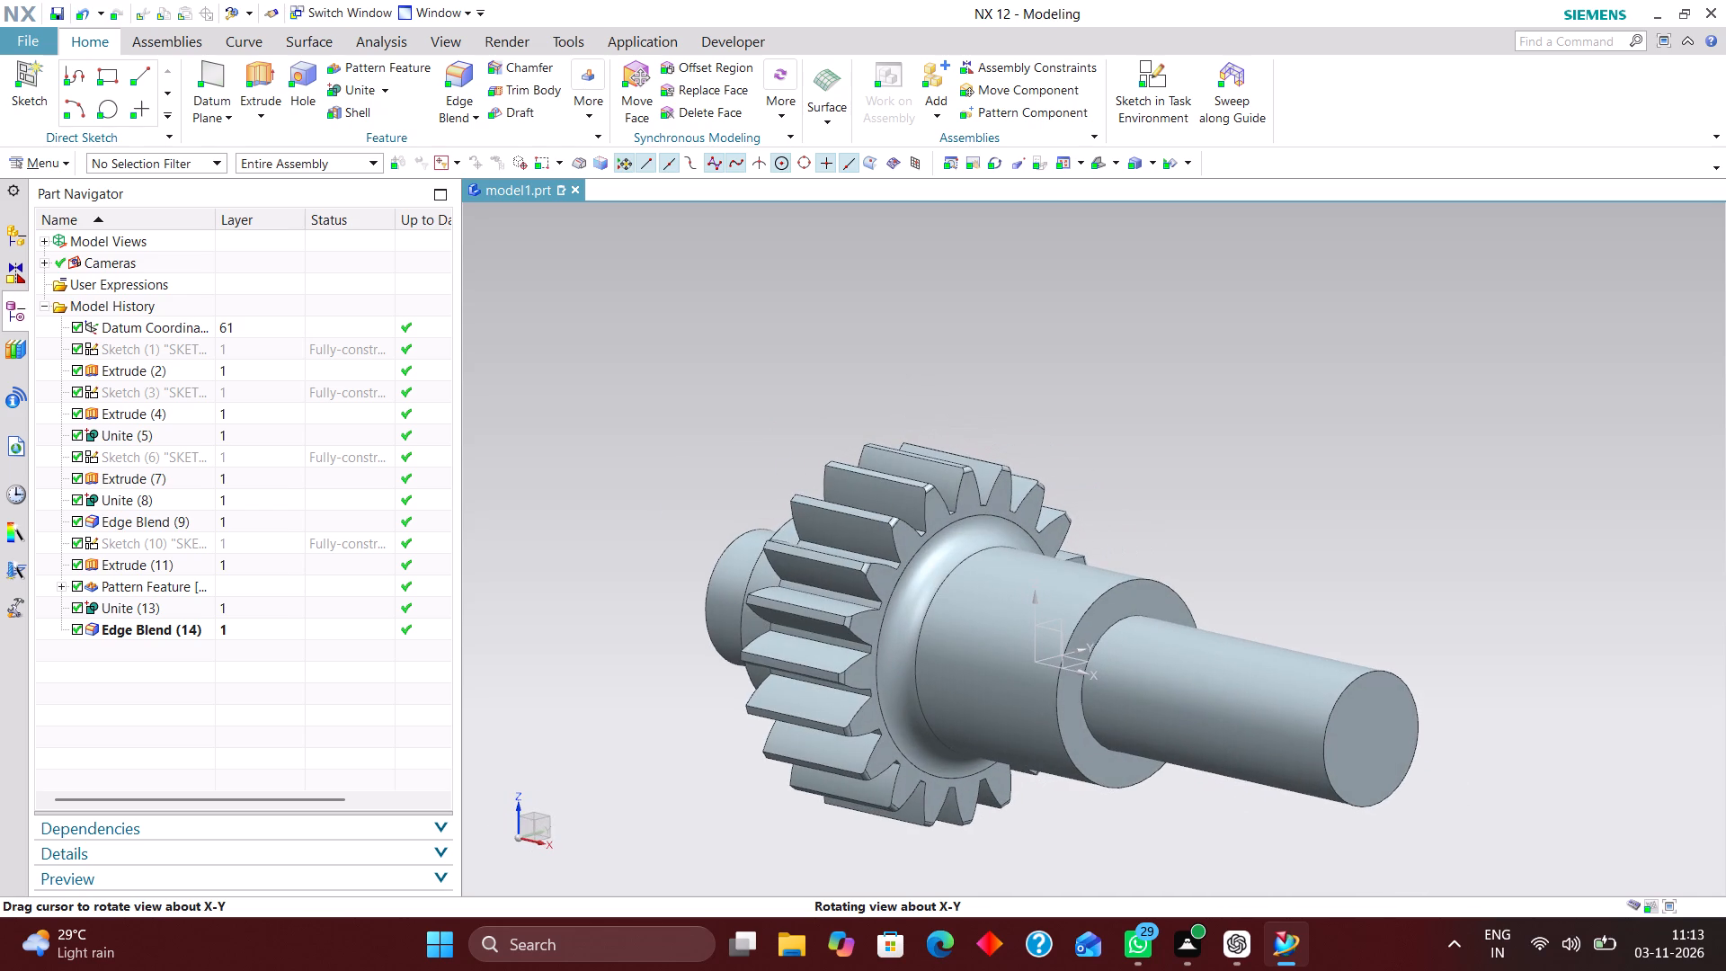
middle_drag(1090, 532, 1085, 541)
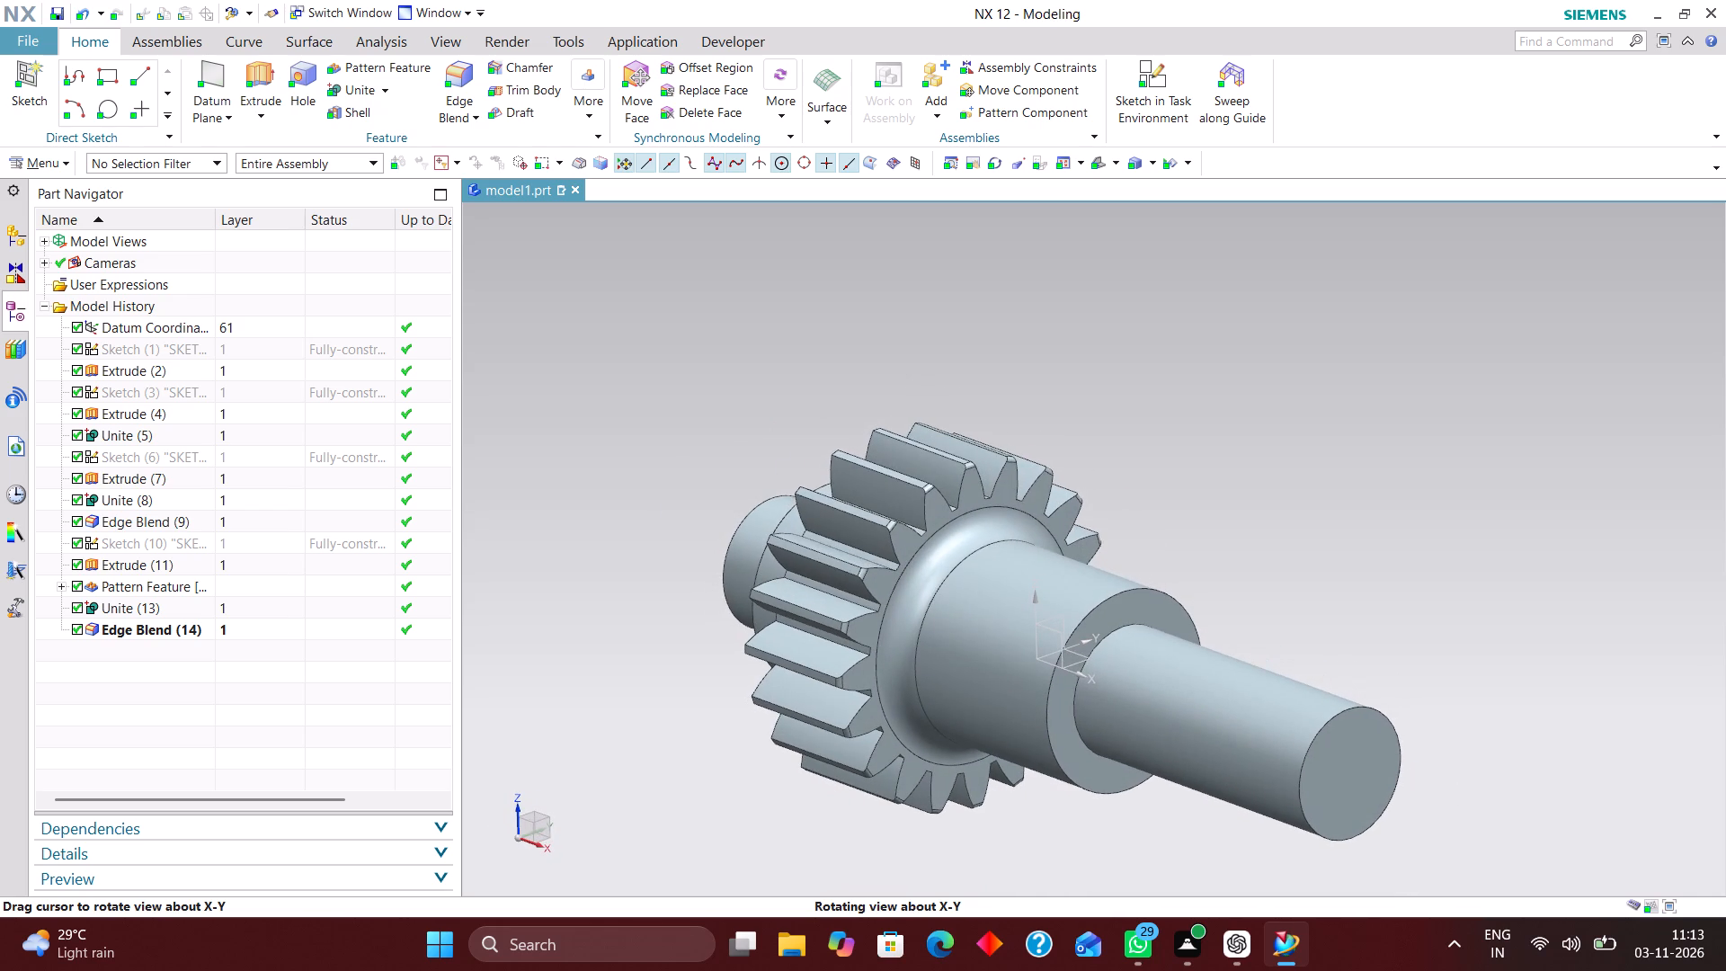
middle_drag(1085, 541, 1045, 551)
middle_drag(1119, 553, 1232, 557)
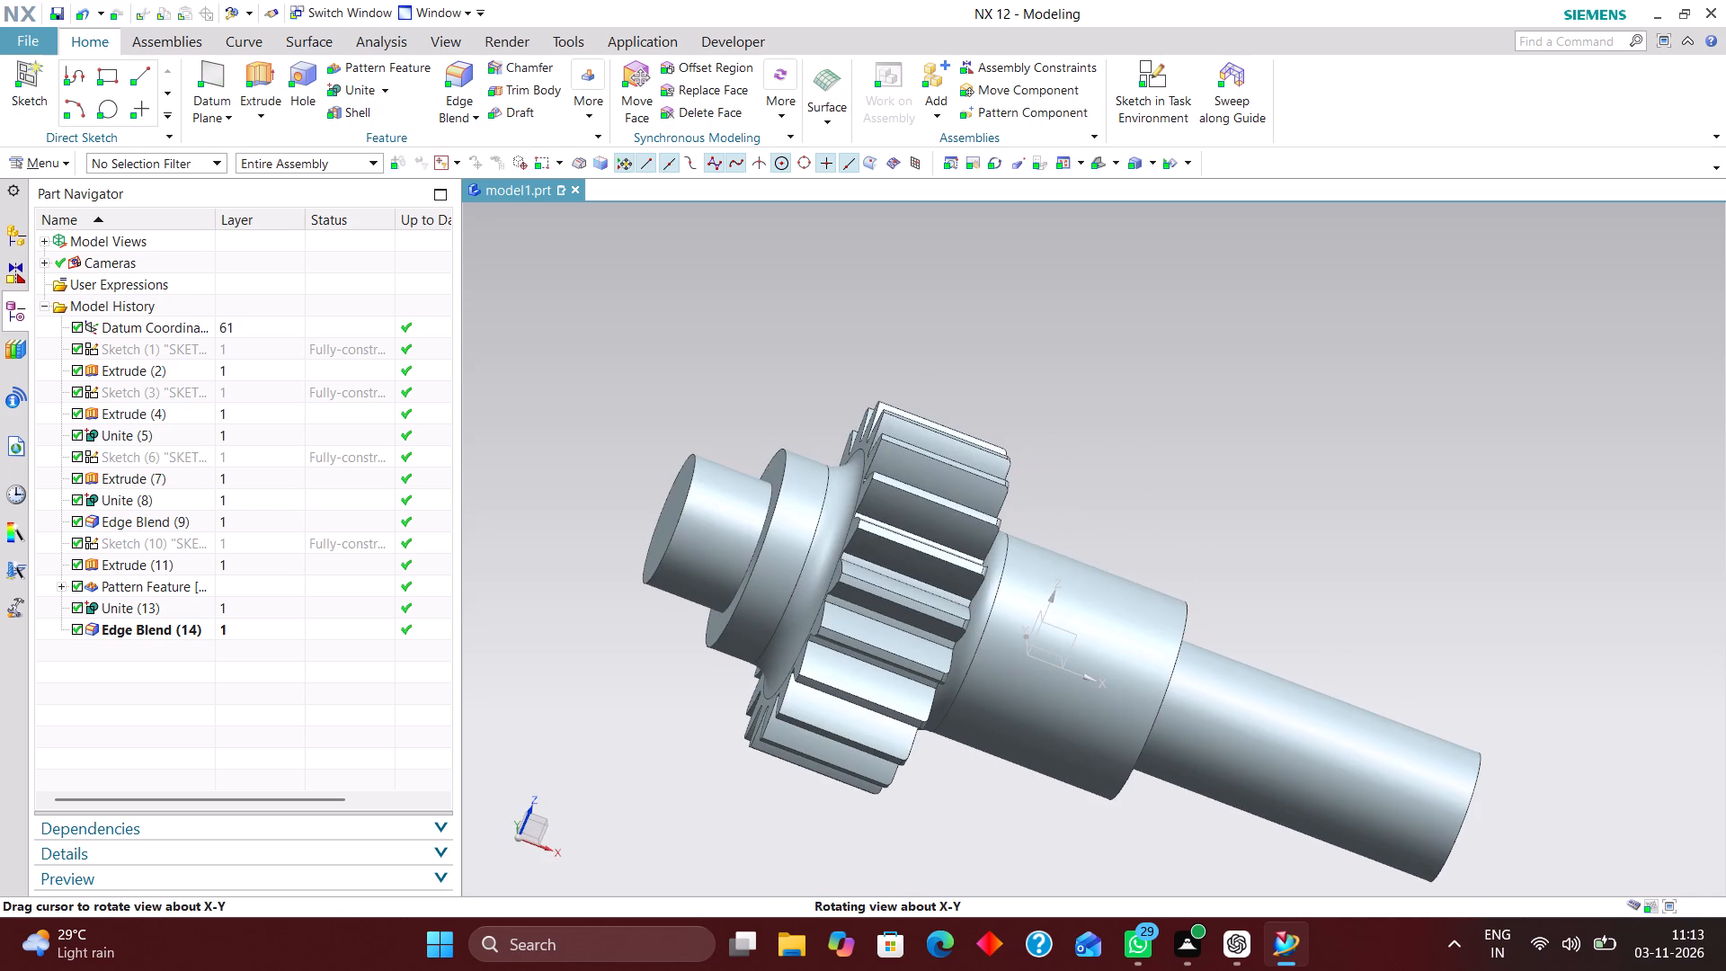
middle_drag(1232, 557, 1152, 548)
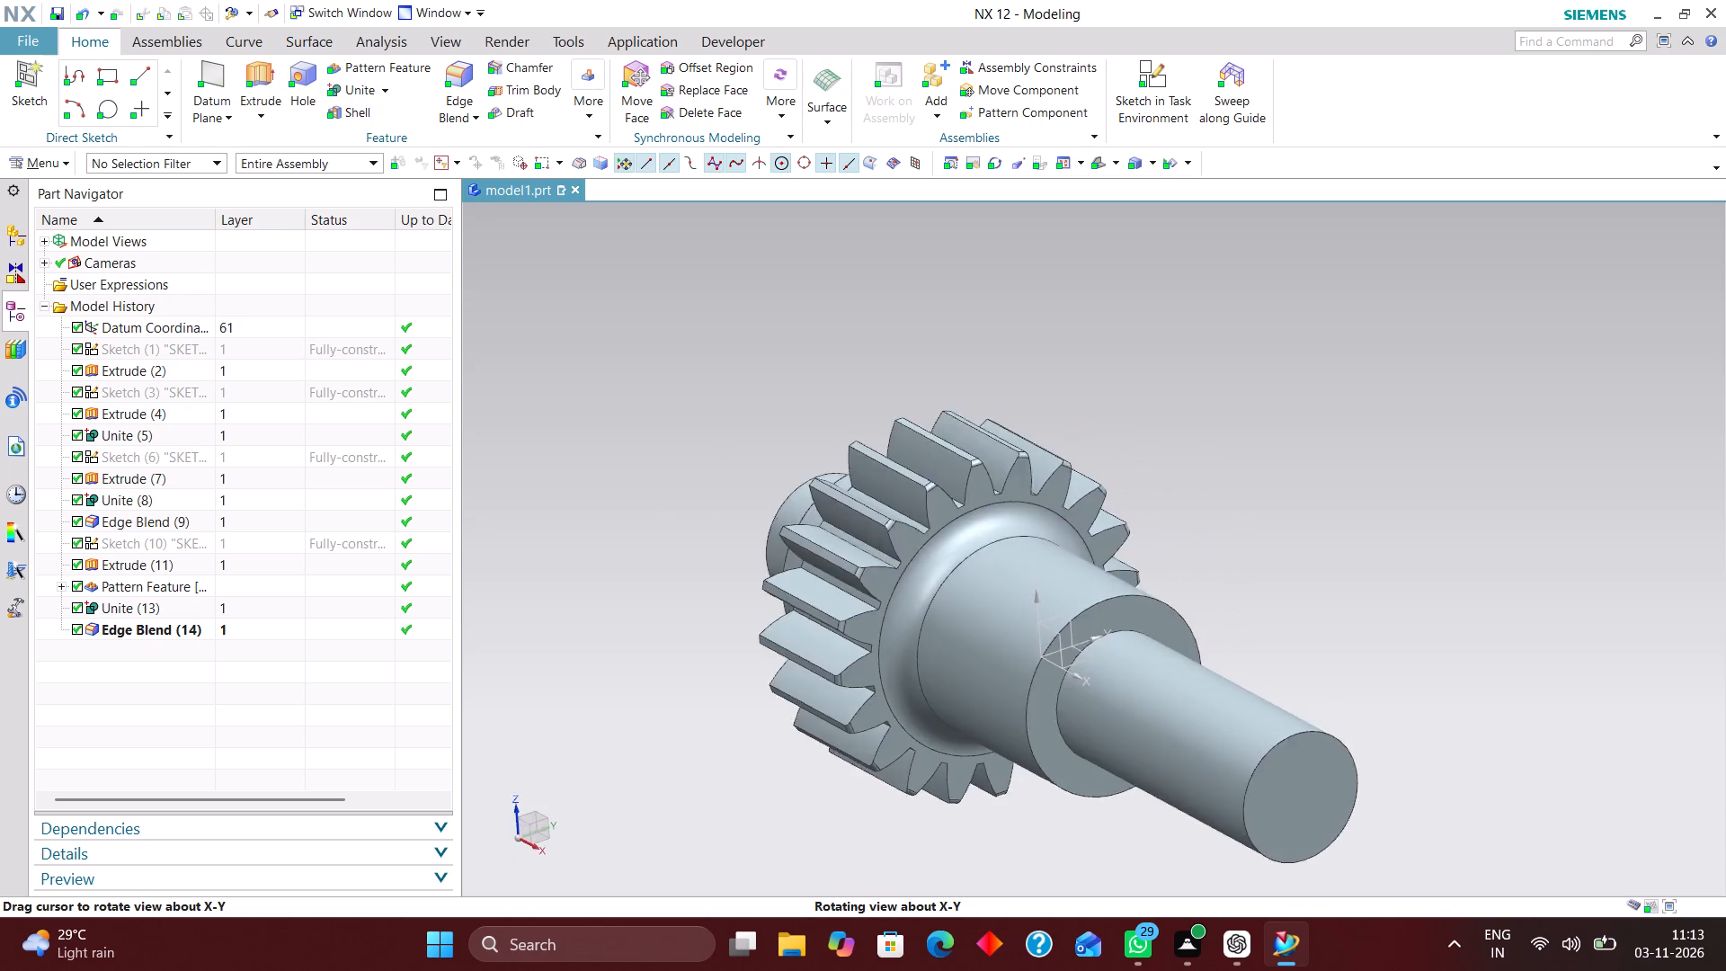
middle_drag(1152, 548, 1197, 564)
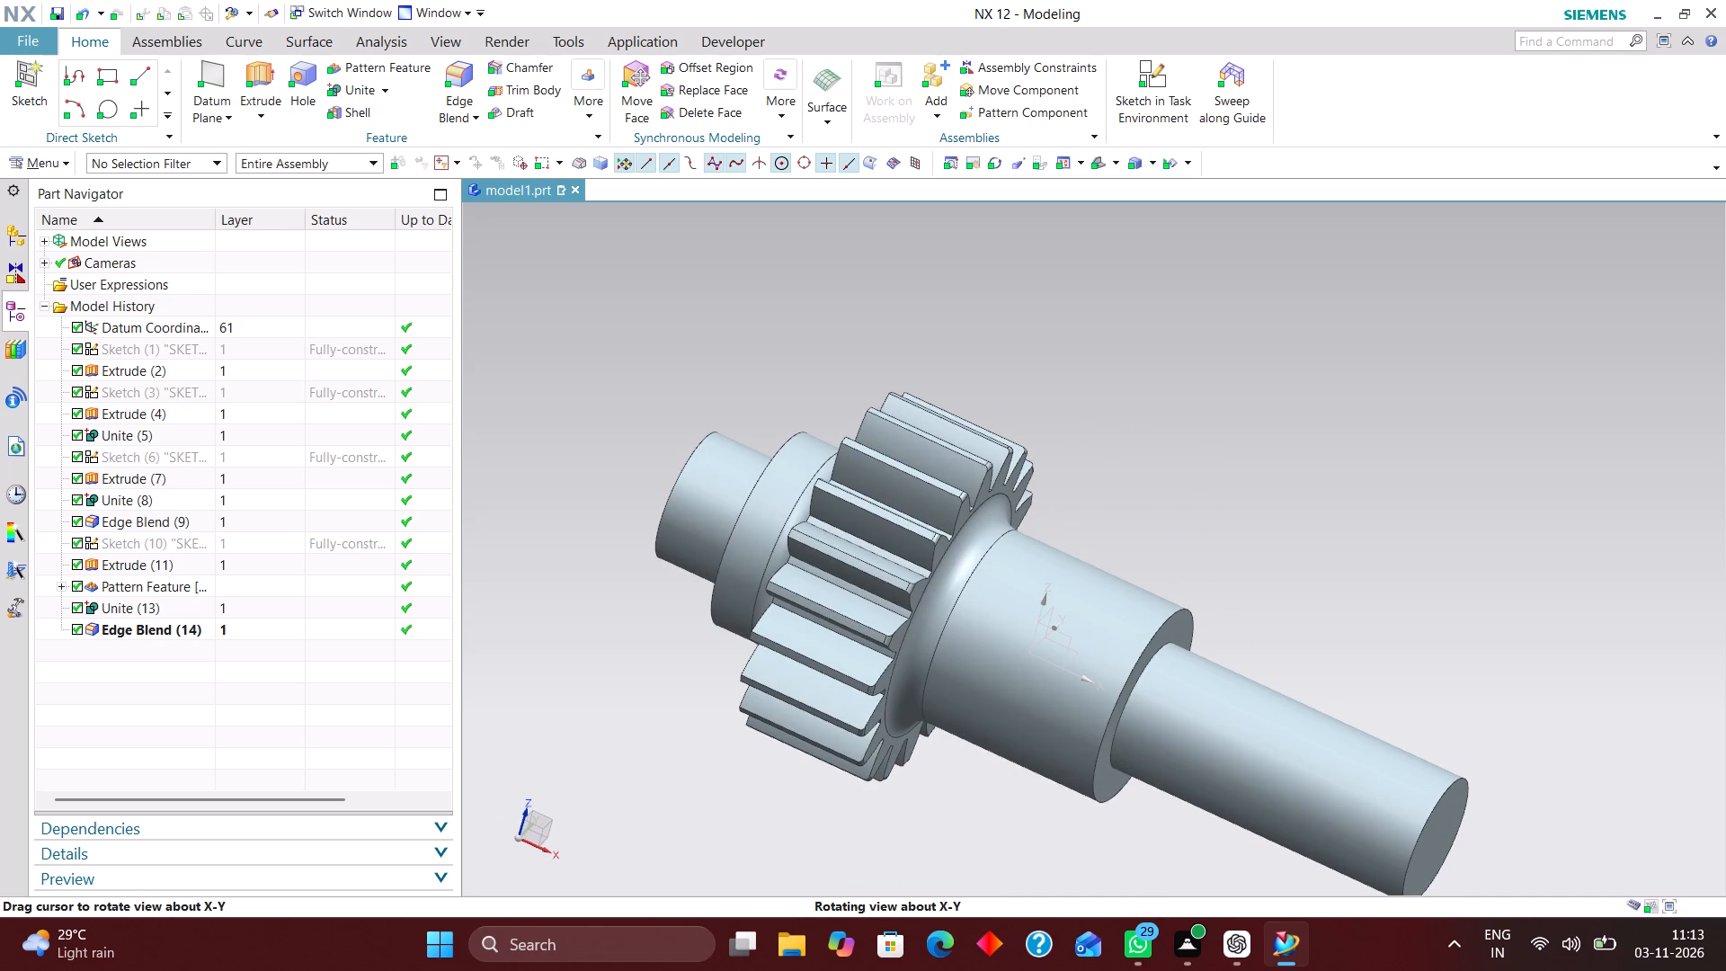
middle_drag(1197, 564, 1181, 566)
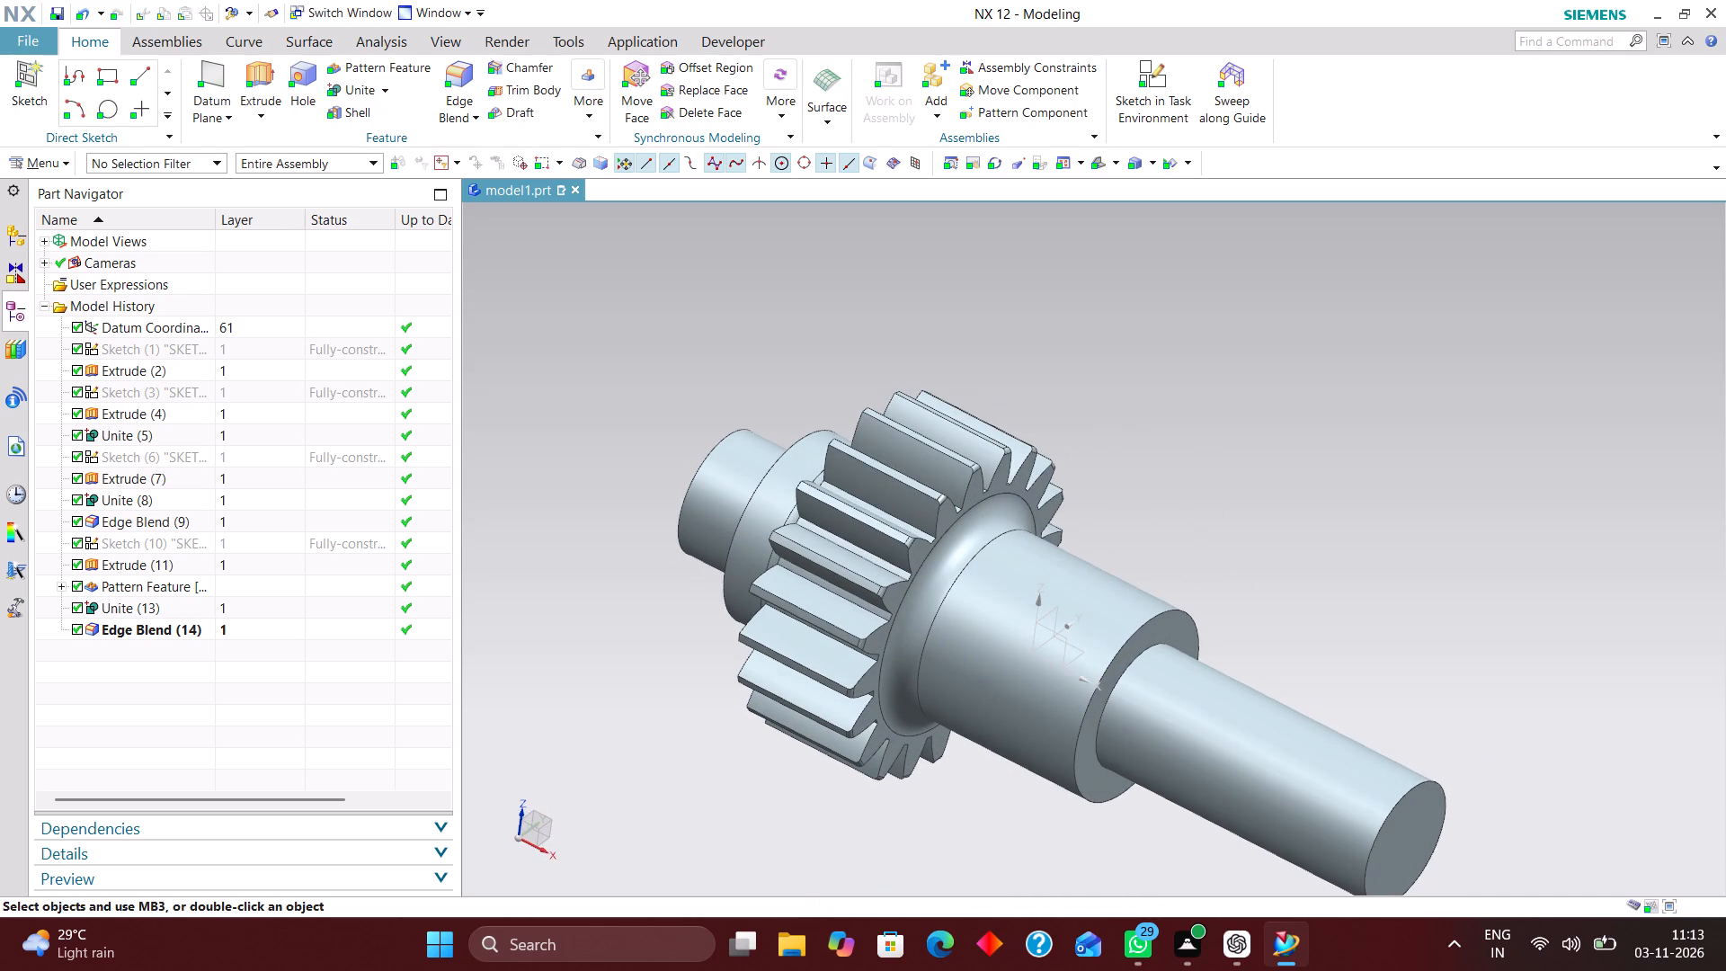
scroll(1241, 538, down, 3)
middle_drag(1330, 543, 1336, 542)
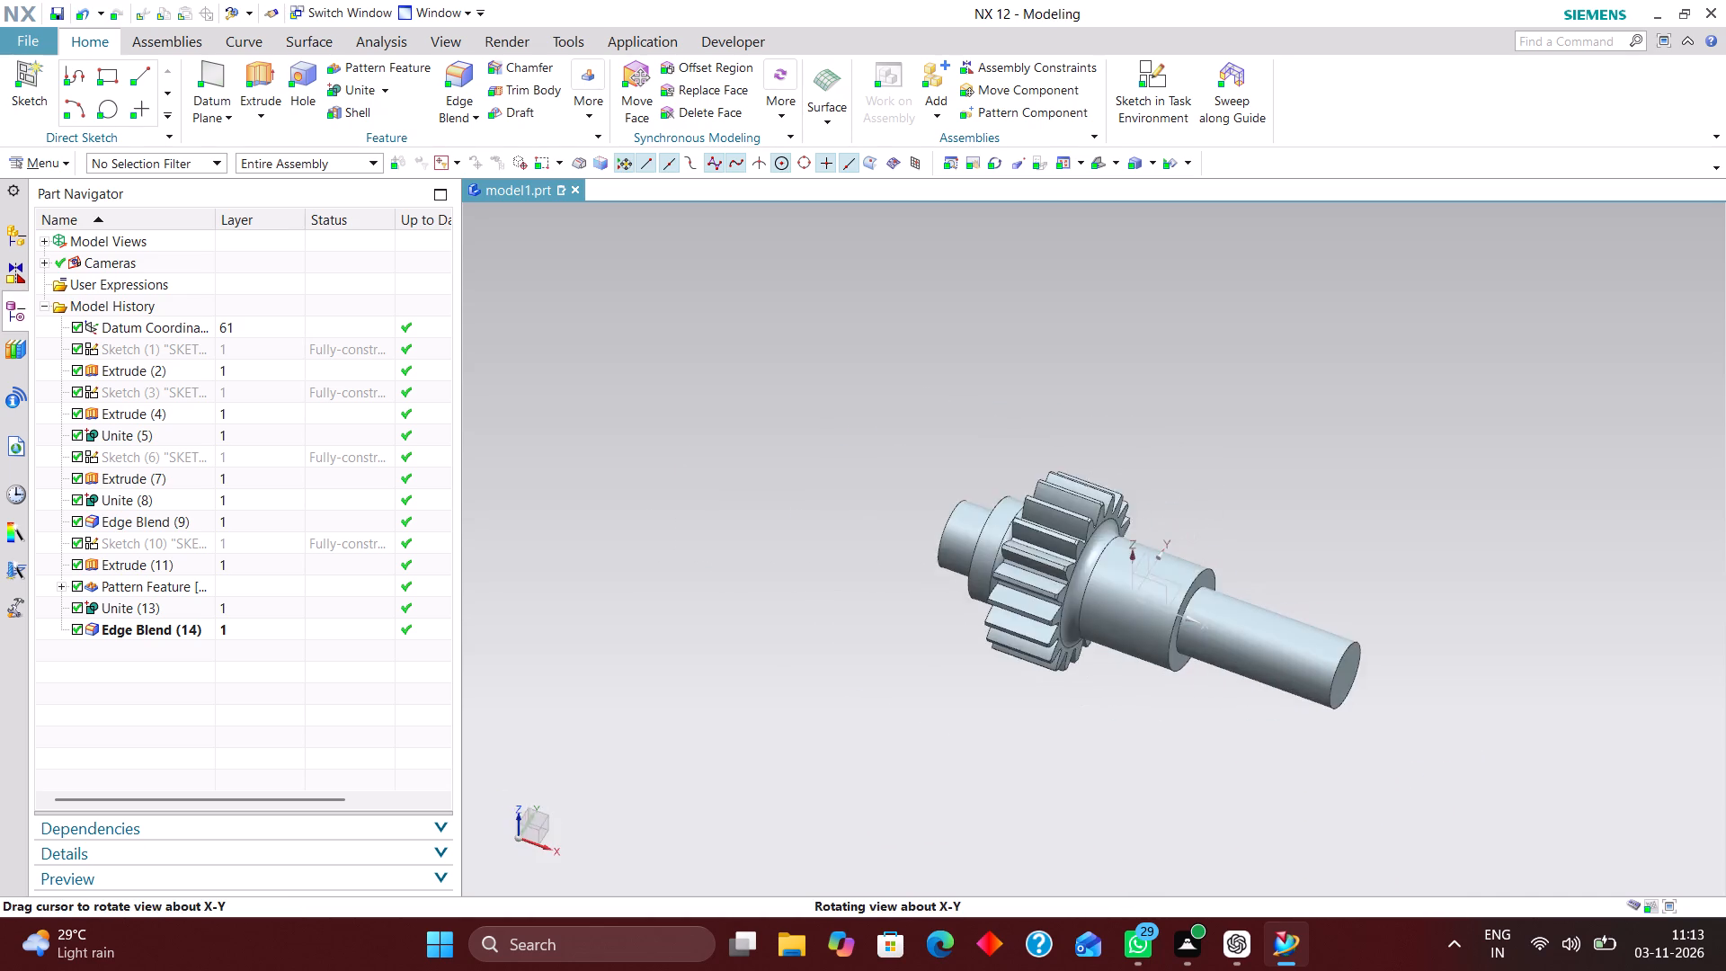
middle_drag(1336, 542, 1352, 539)
middle_click(1352, 539)
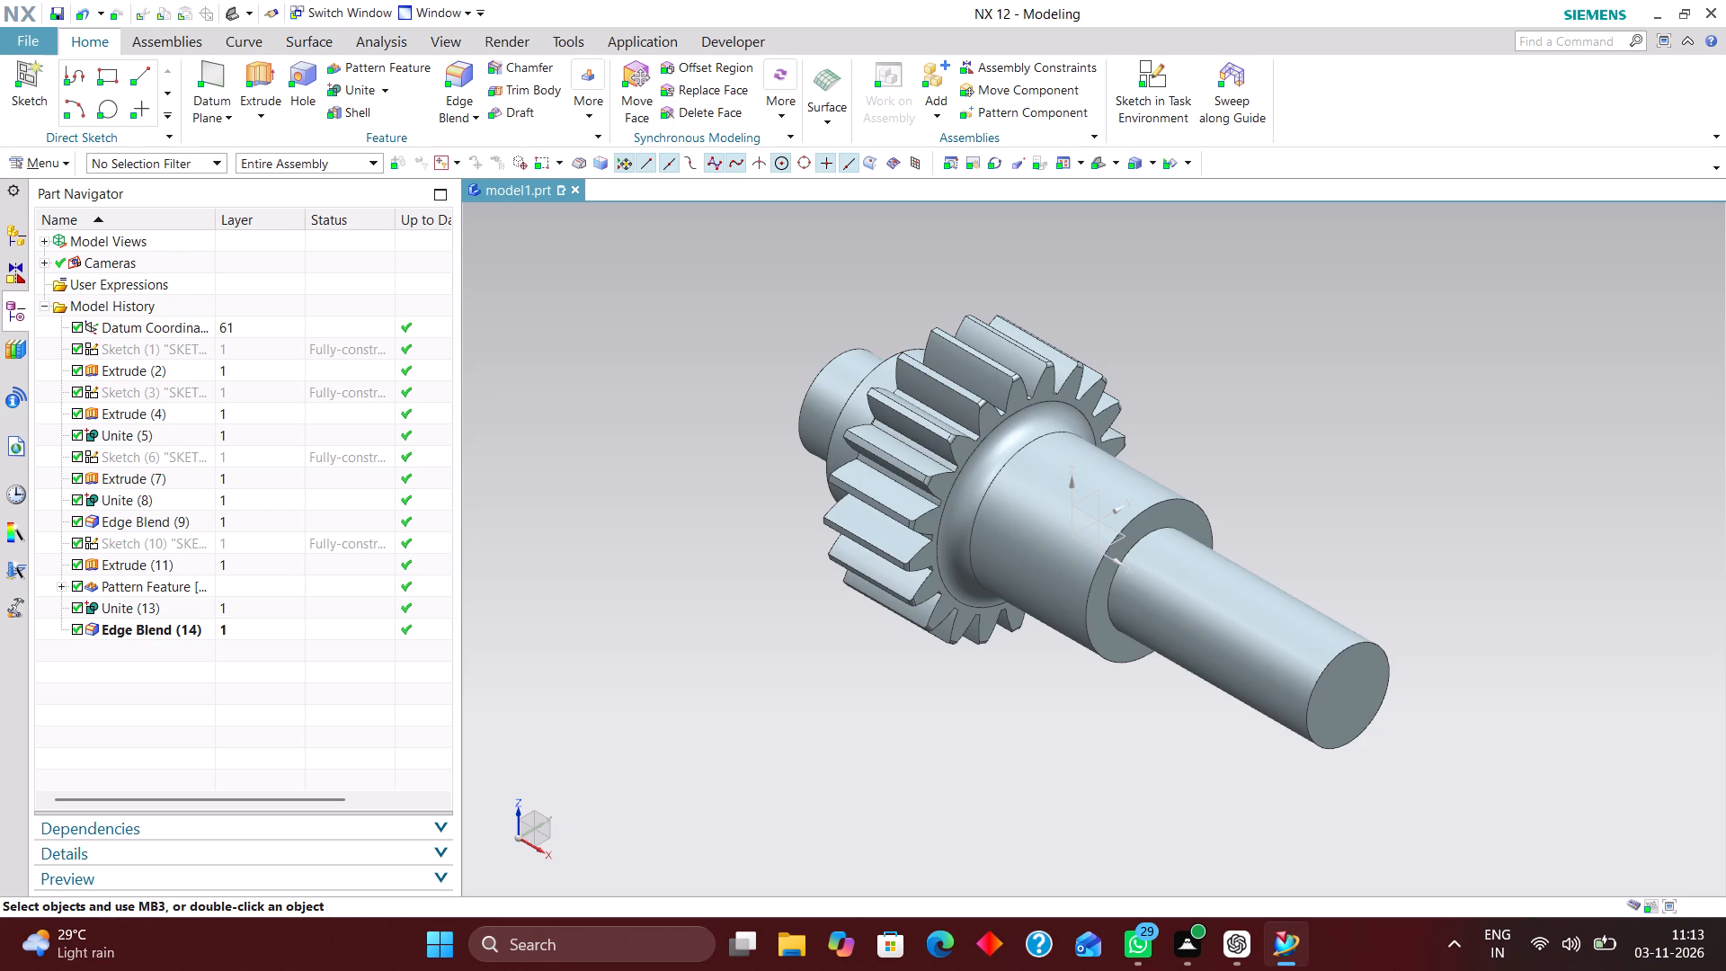
scroll(730, 450, up, 1)
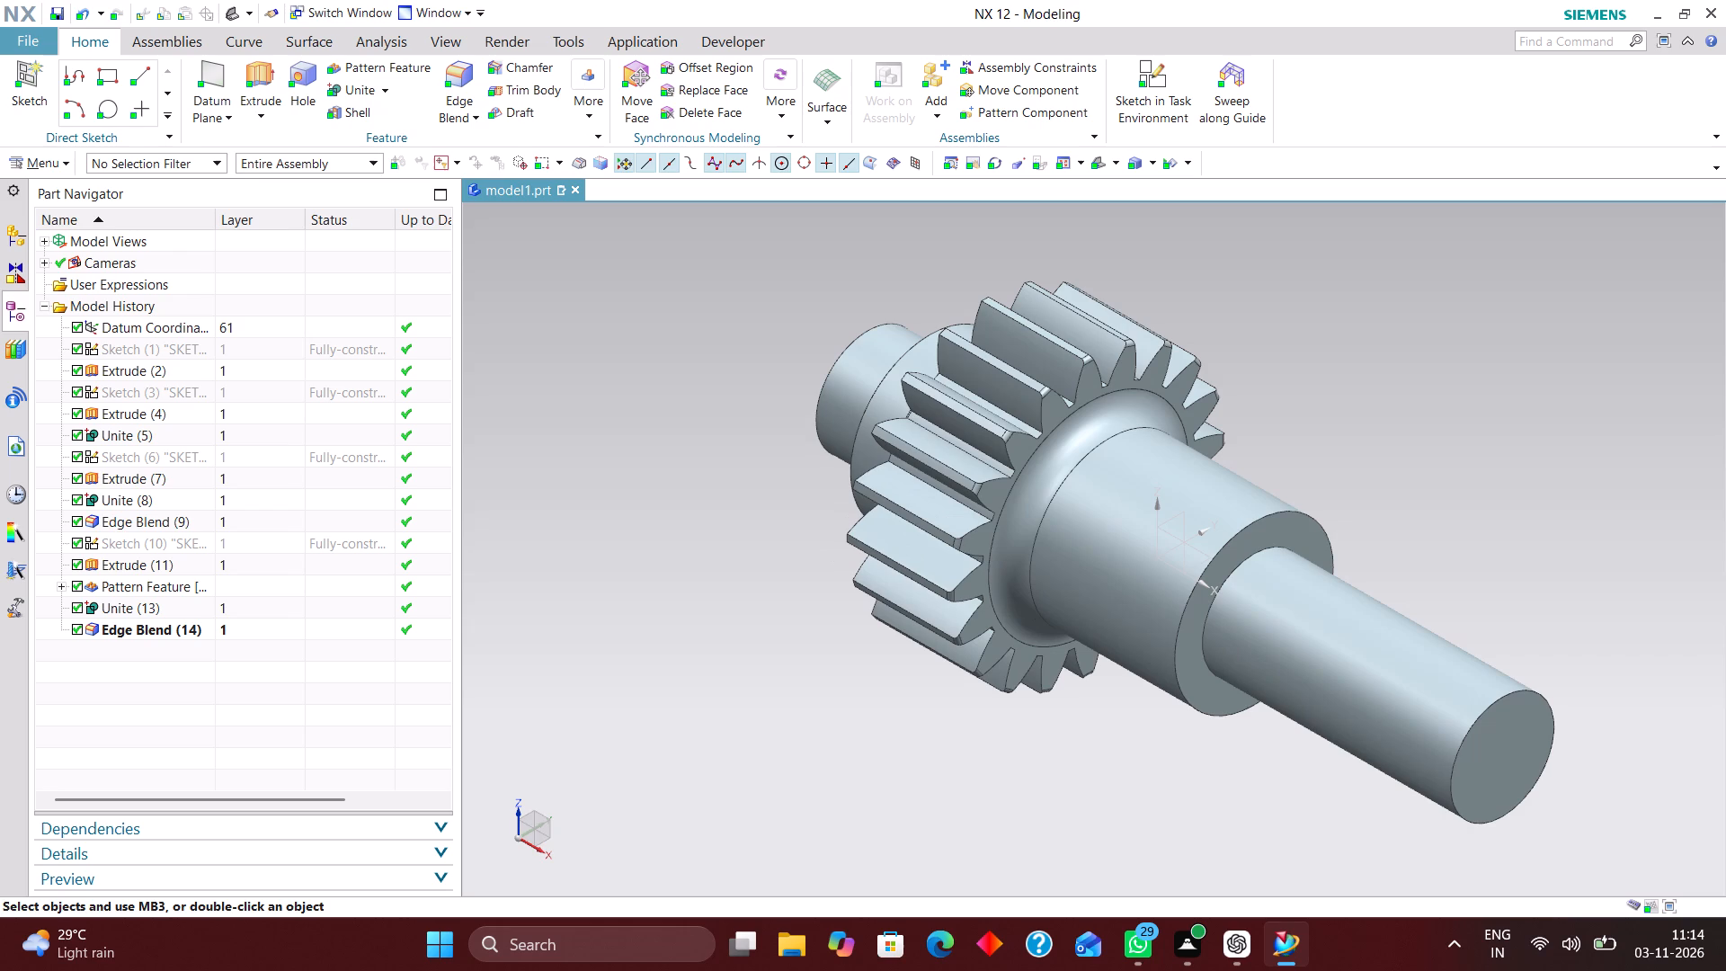
Start an edge blend on the gear's opposite face by selecting the short tip edges of three adjacent teeth.
scroll(763, 428, down, 3)
middle_drag(788, 450, 807, 459)
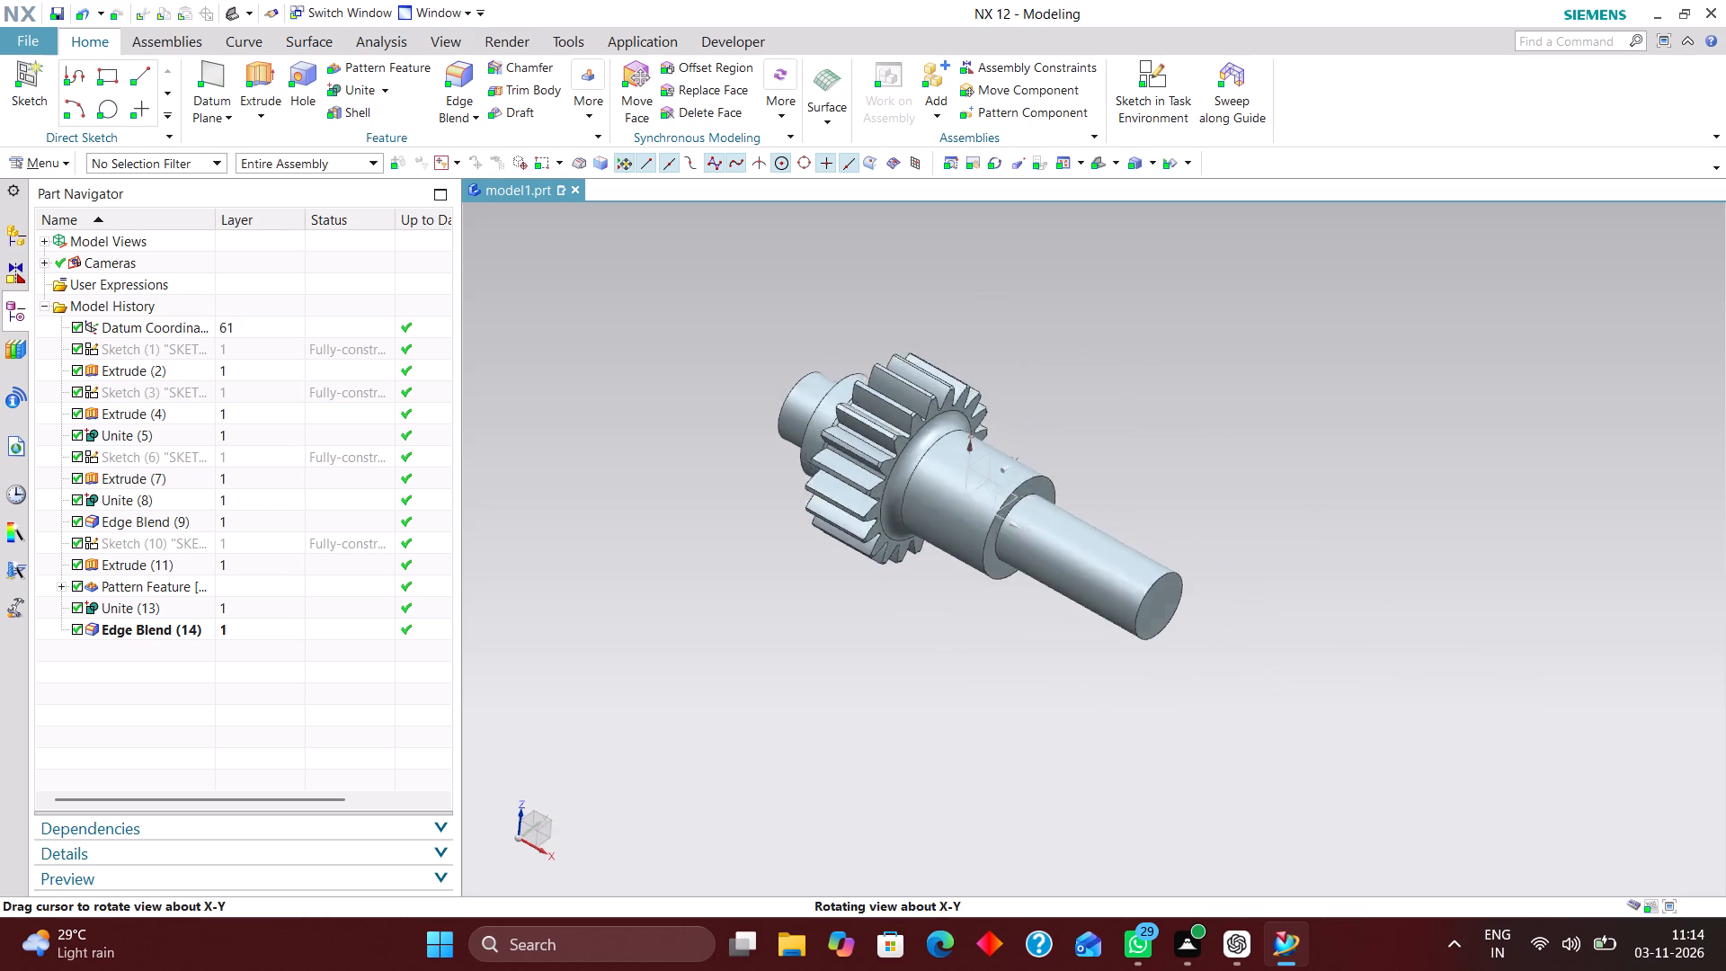
middle_drag(807, 459, 821, 508)
scroll(821, 507, up, 1)
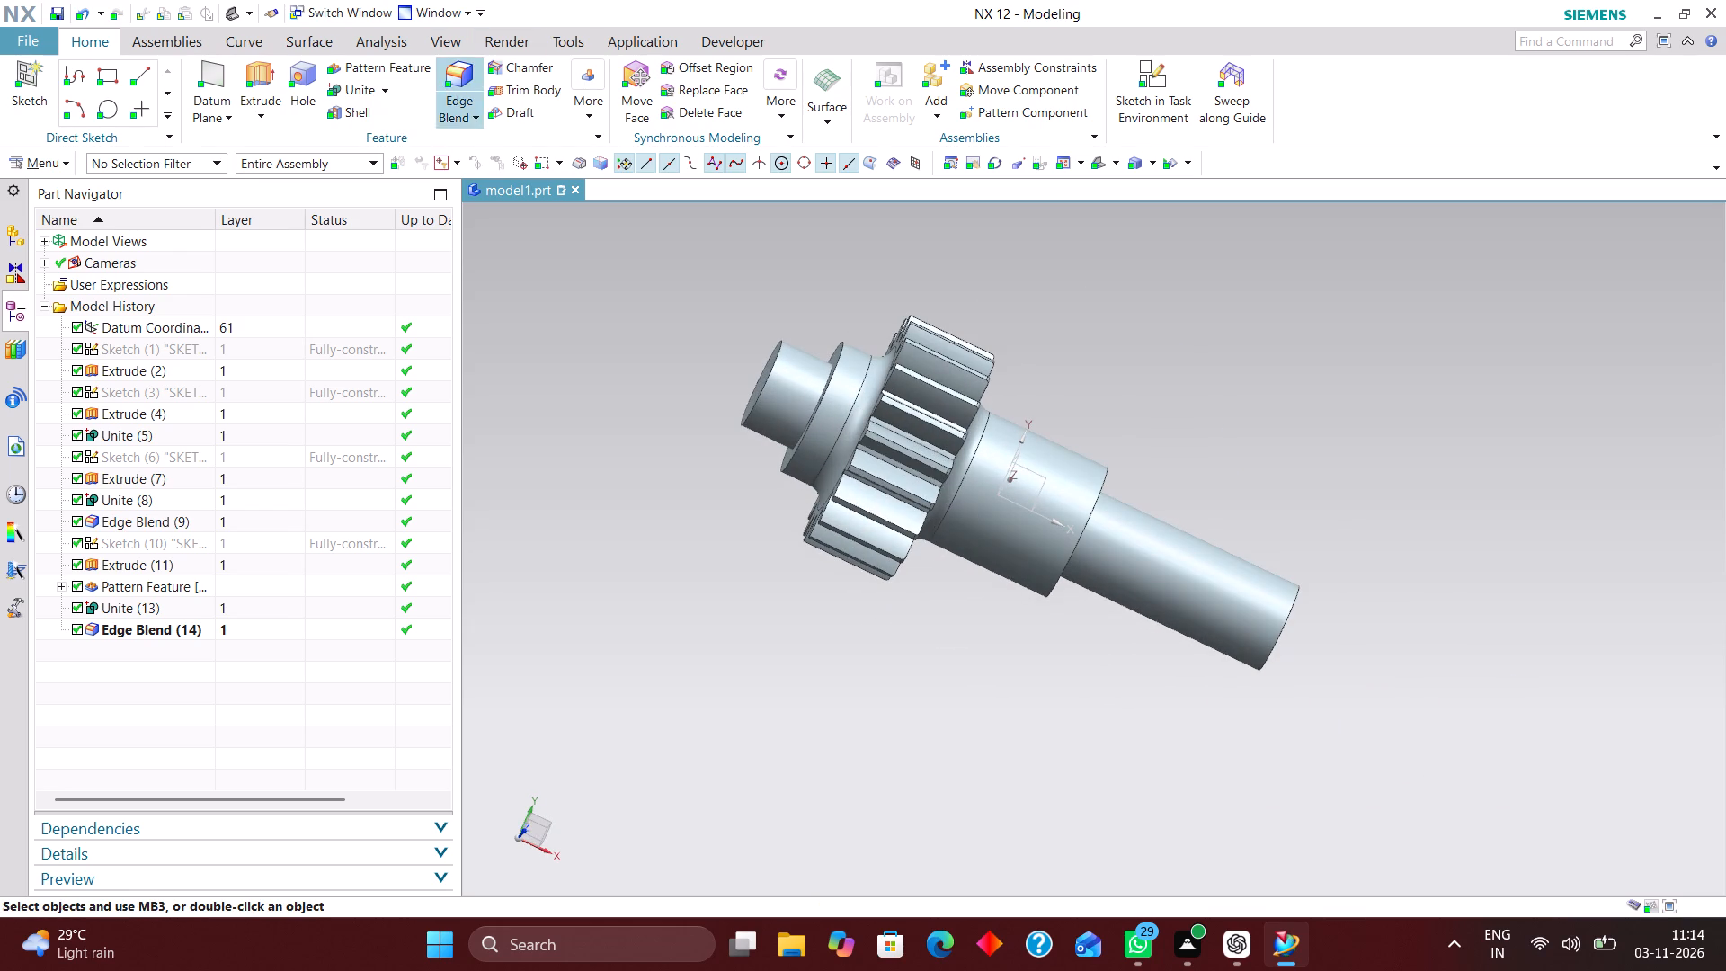
click(452, 74)
scroll(883, 443, up, 5)
middle_drag(812, 431, 856, 452)
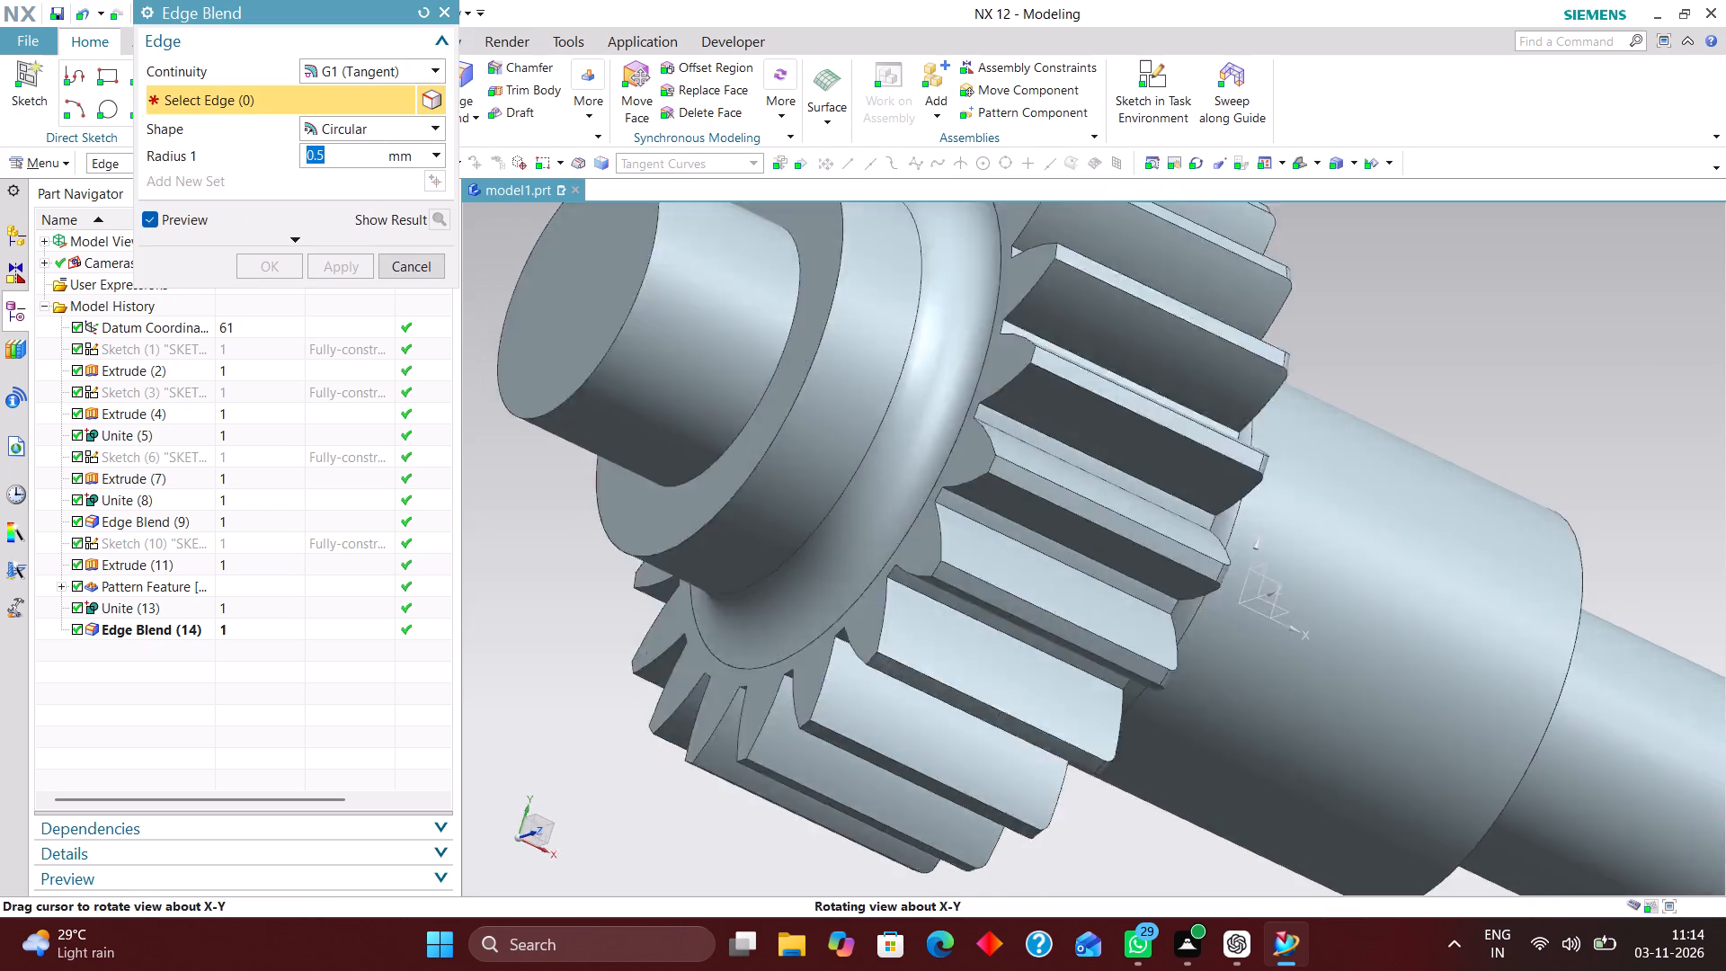
middle_drag(856, 452, 871, 522)
scroll(1072, 492, up, 5)
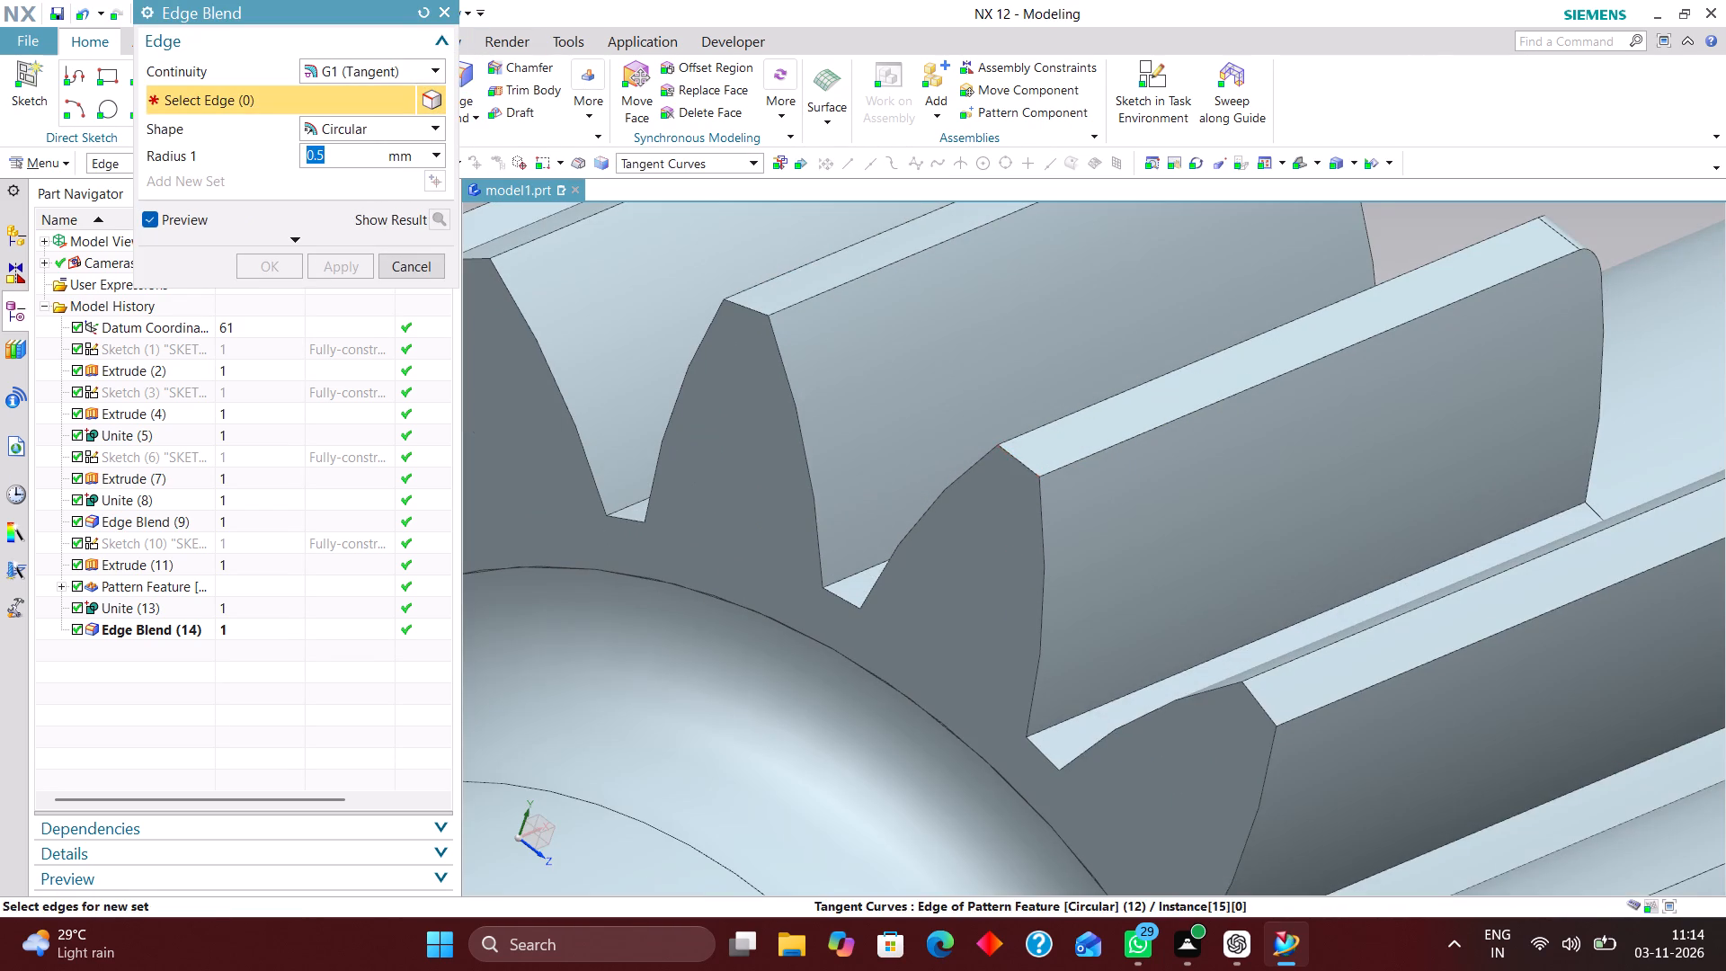
click(1022, 467)
scroll(859, 474, down, 3)
scroll(1069, 591, up, 2)
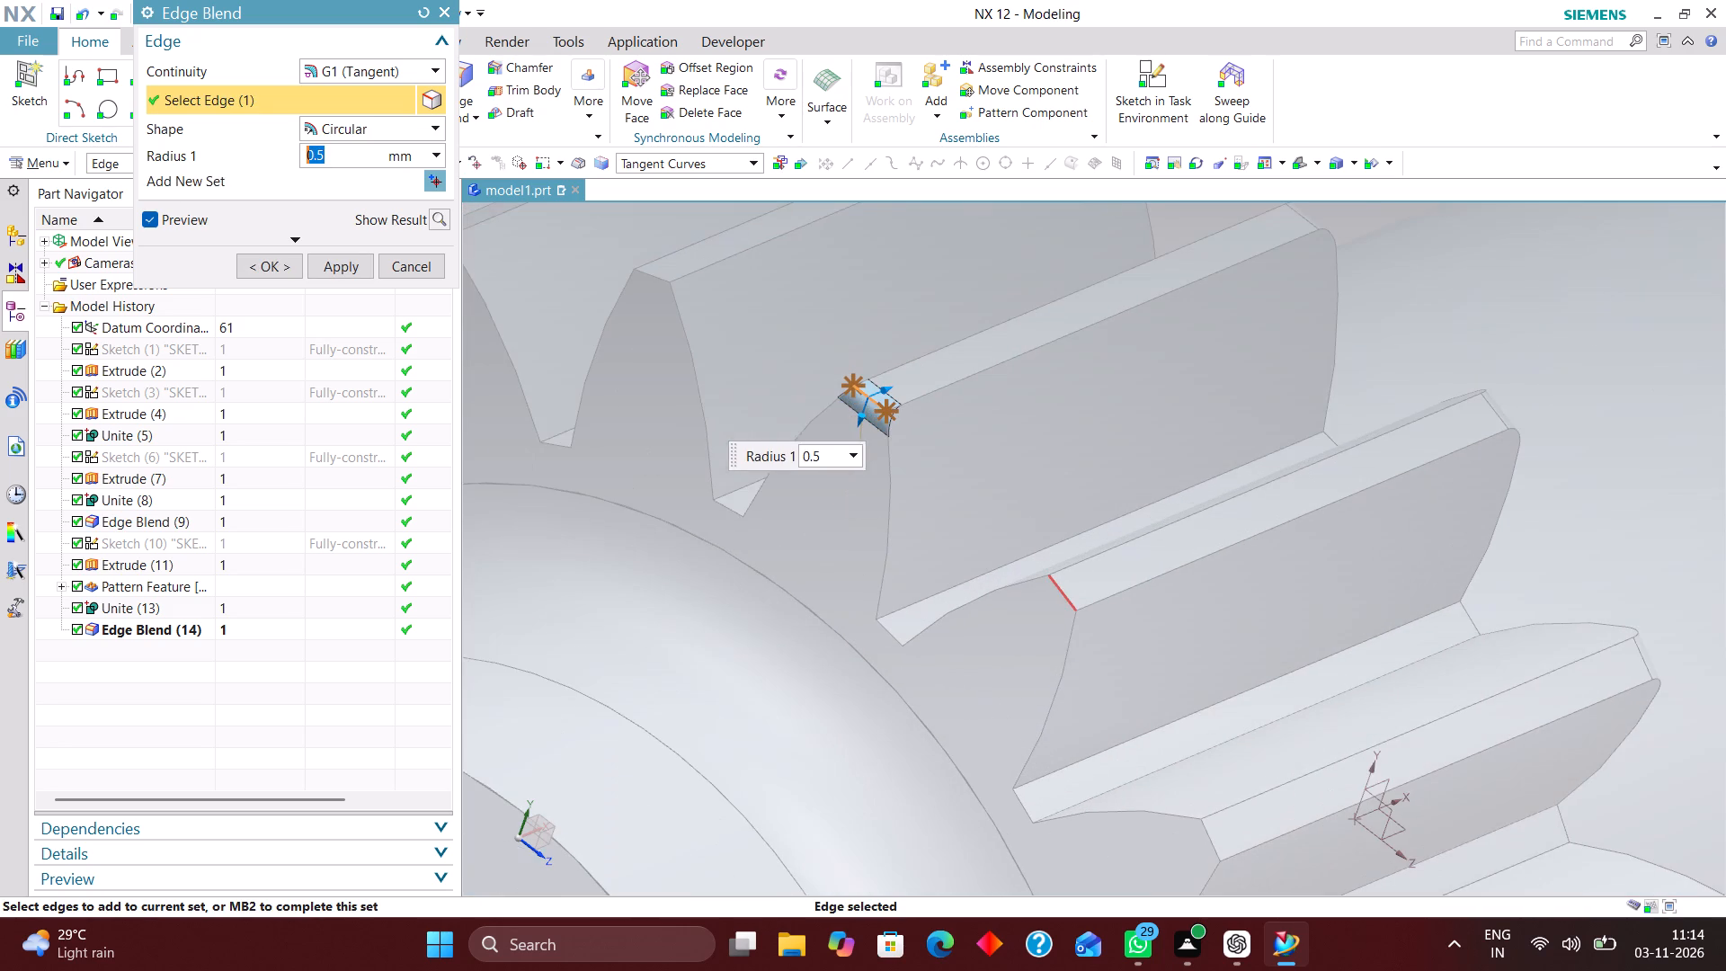
click(1067, 591)
scroll(995, 512, down, 3)
scroll(1076, 658, up, 2)
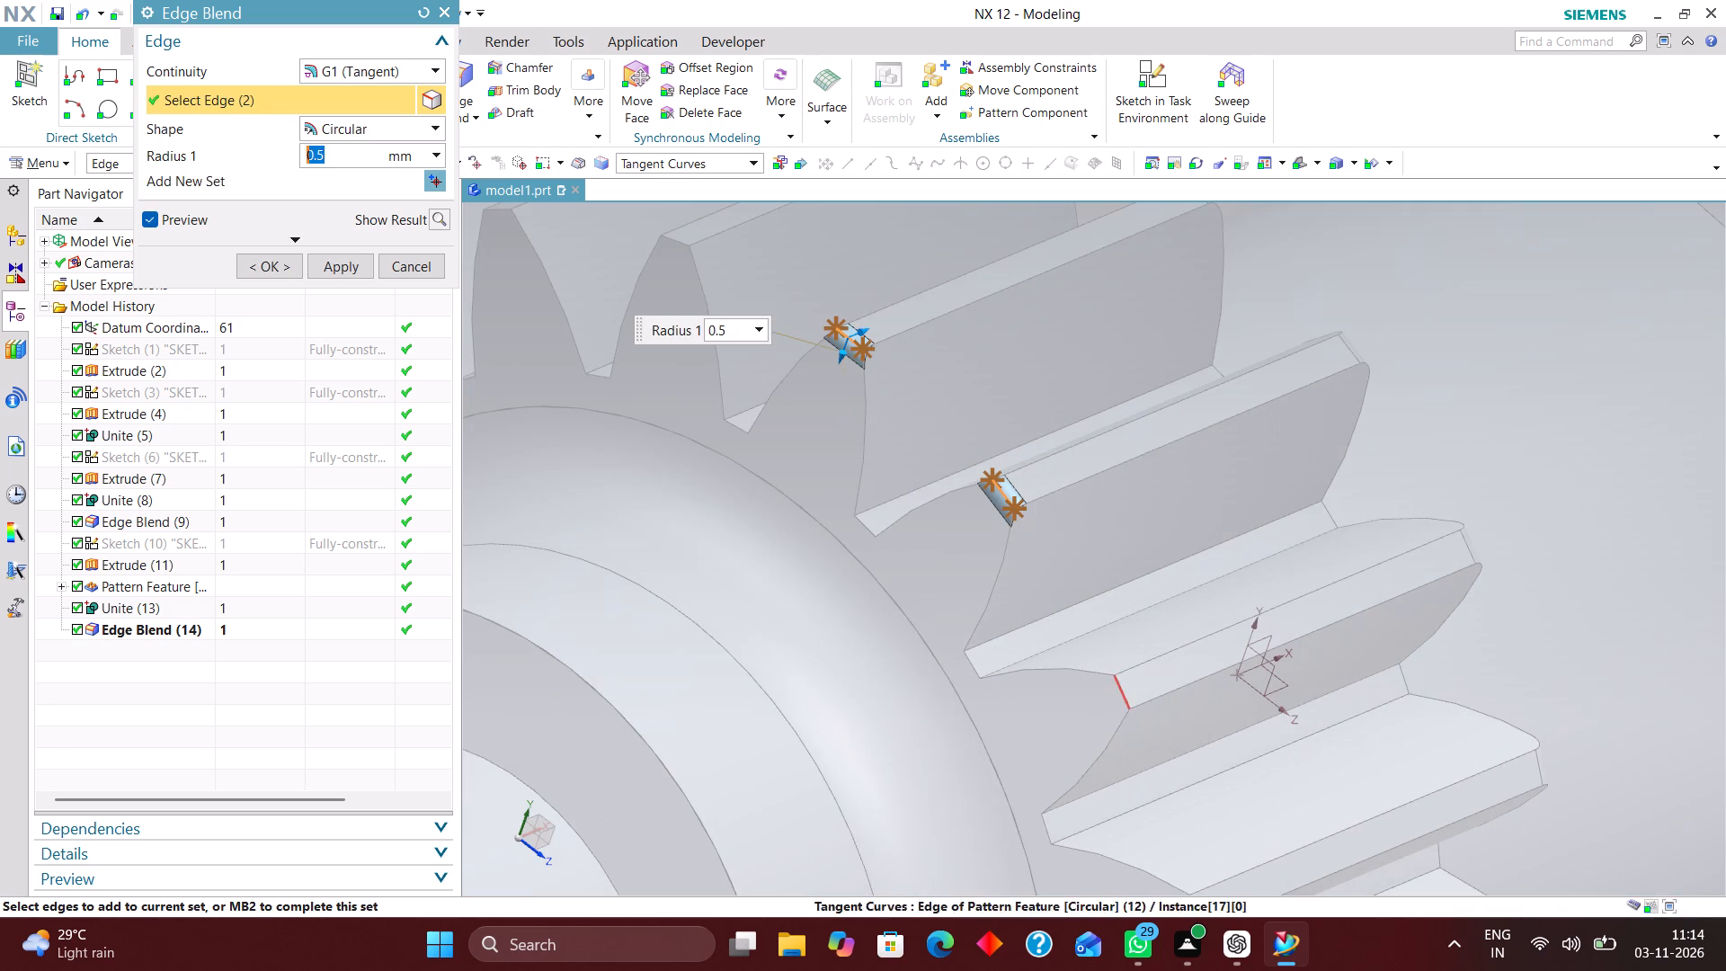
click(1114, 690)
Add the short tip edges of the next four teeth around the same gear face to the blend selection.
scroll(939, 586, down, 4)
scroll(1064, 744, up, 4)
click(1024, 695)
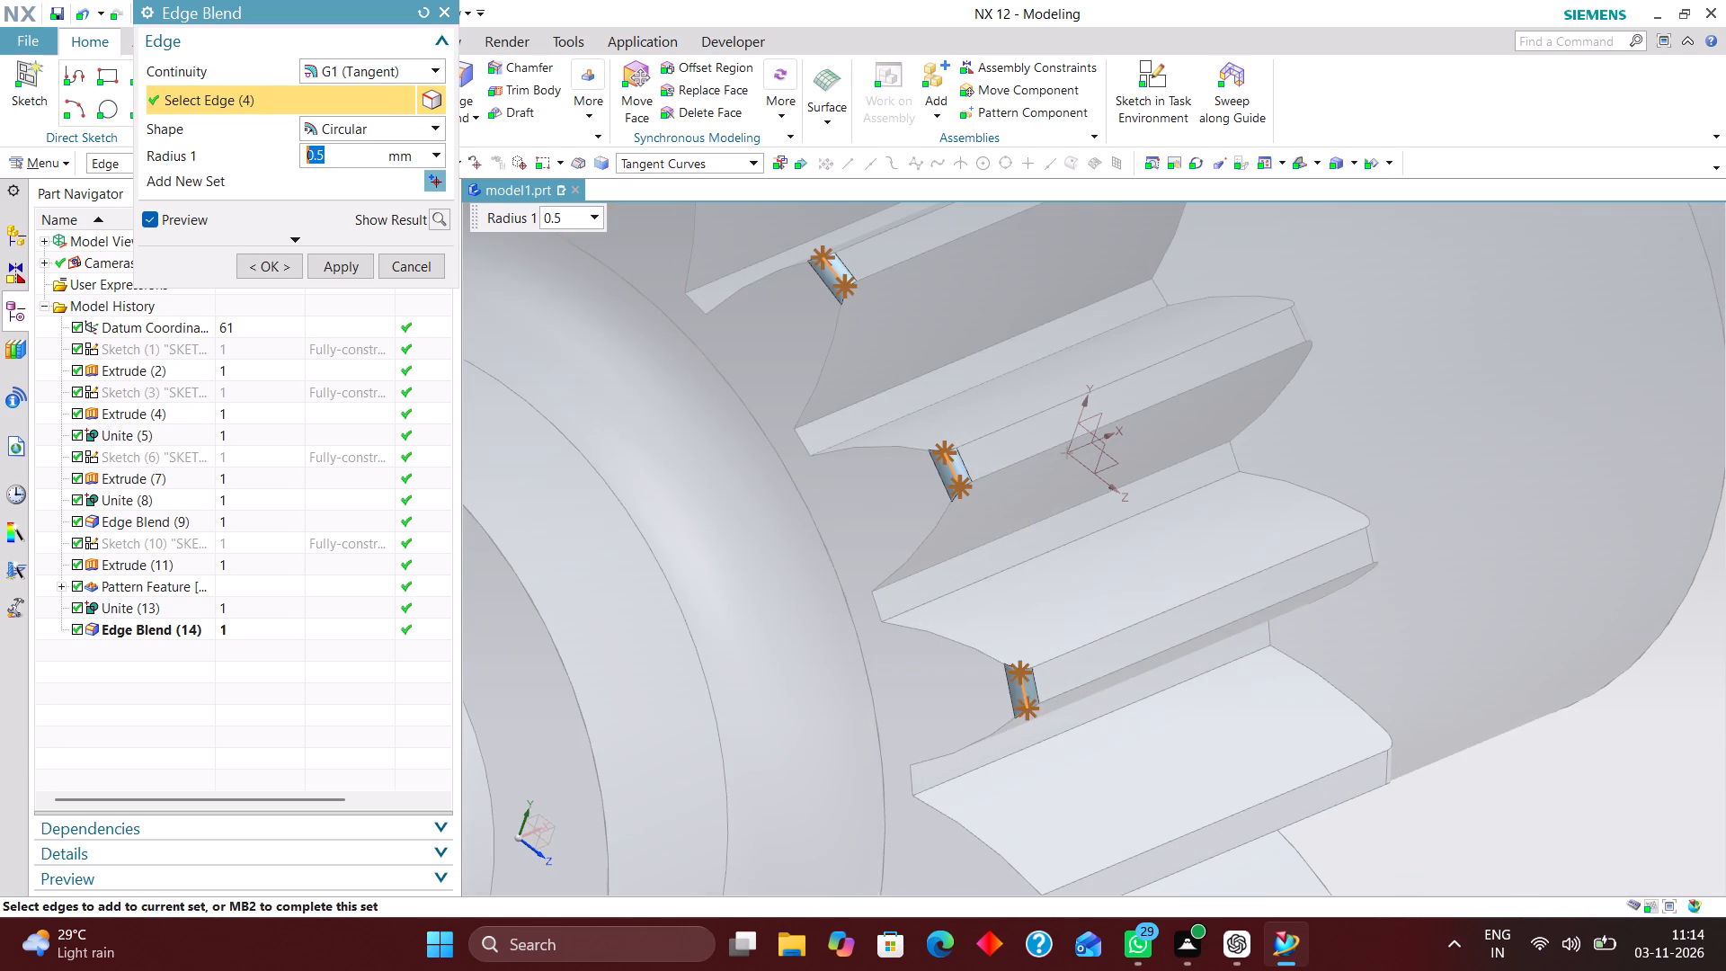
scroll(1005, 625, down, 5)
scroll(1014, 753, up, 6)
click(1031, 661)
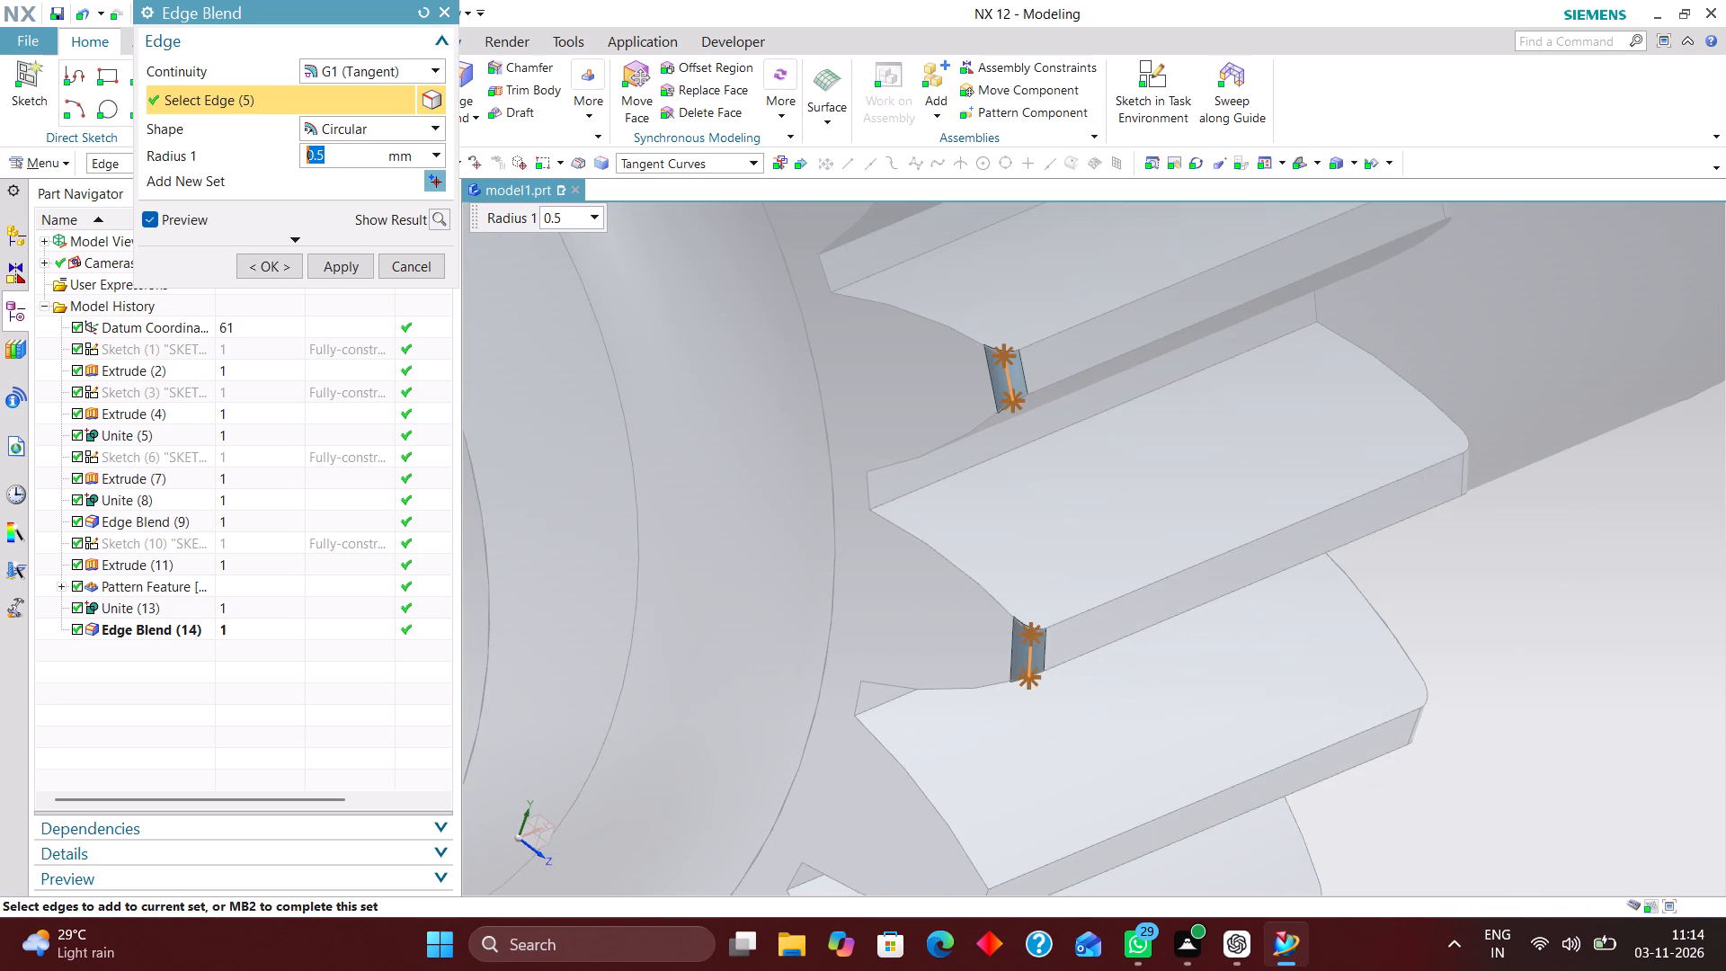
scroll(991, 494, down, 6)
scroll(991, 690, up, 5)
click(981, 485)
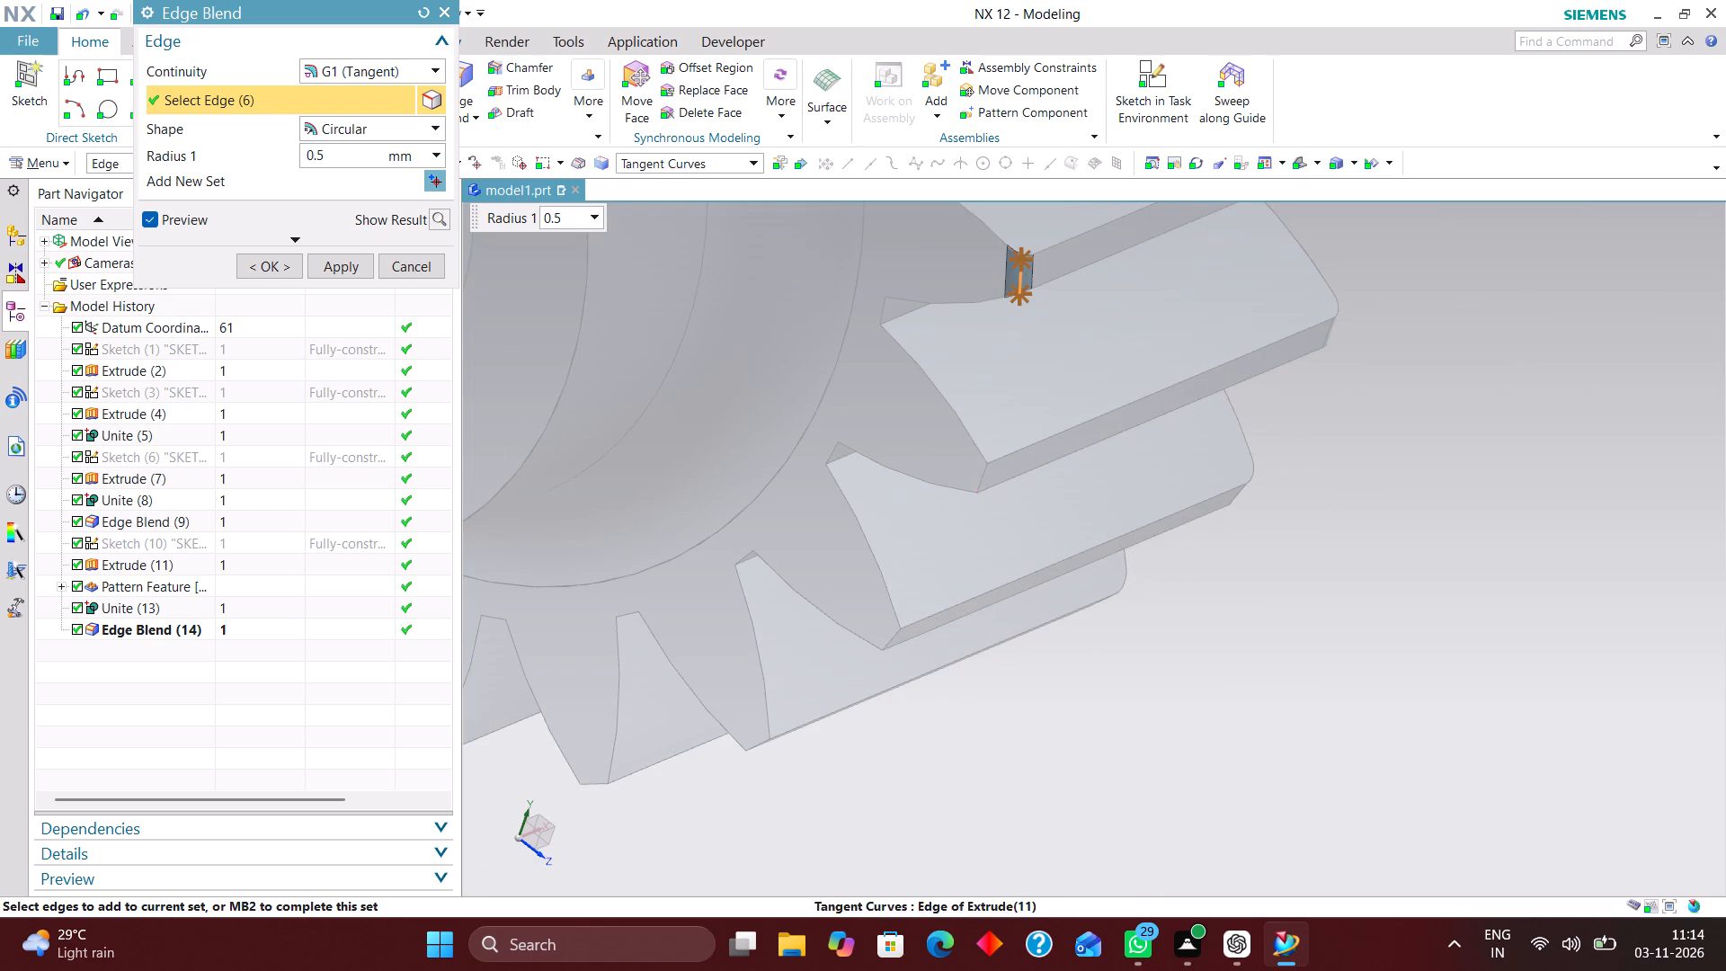
click(894, 636)
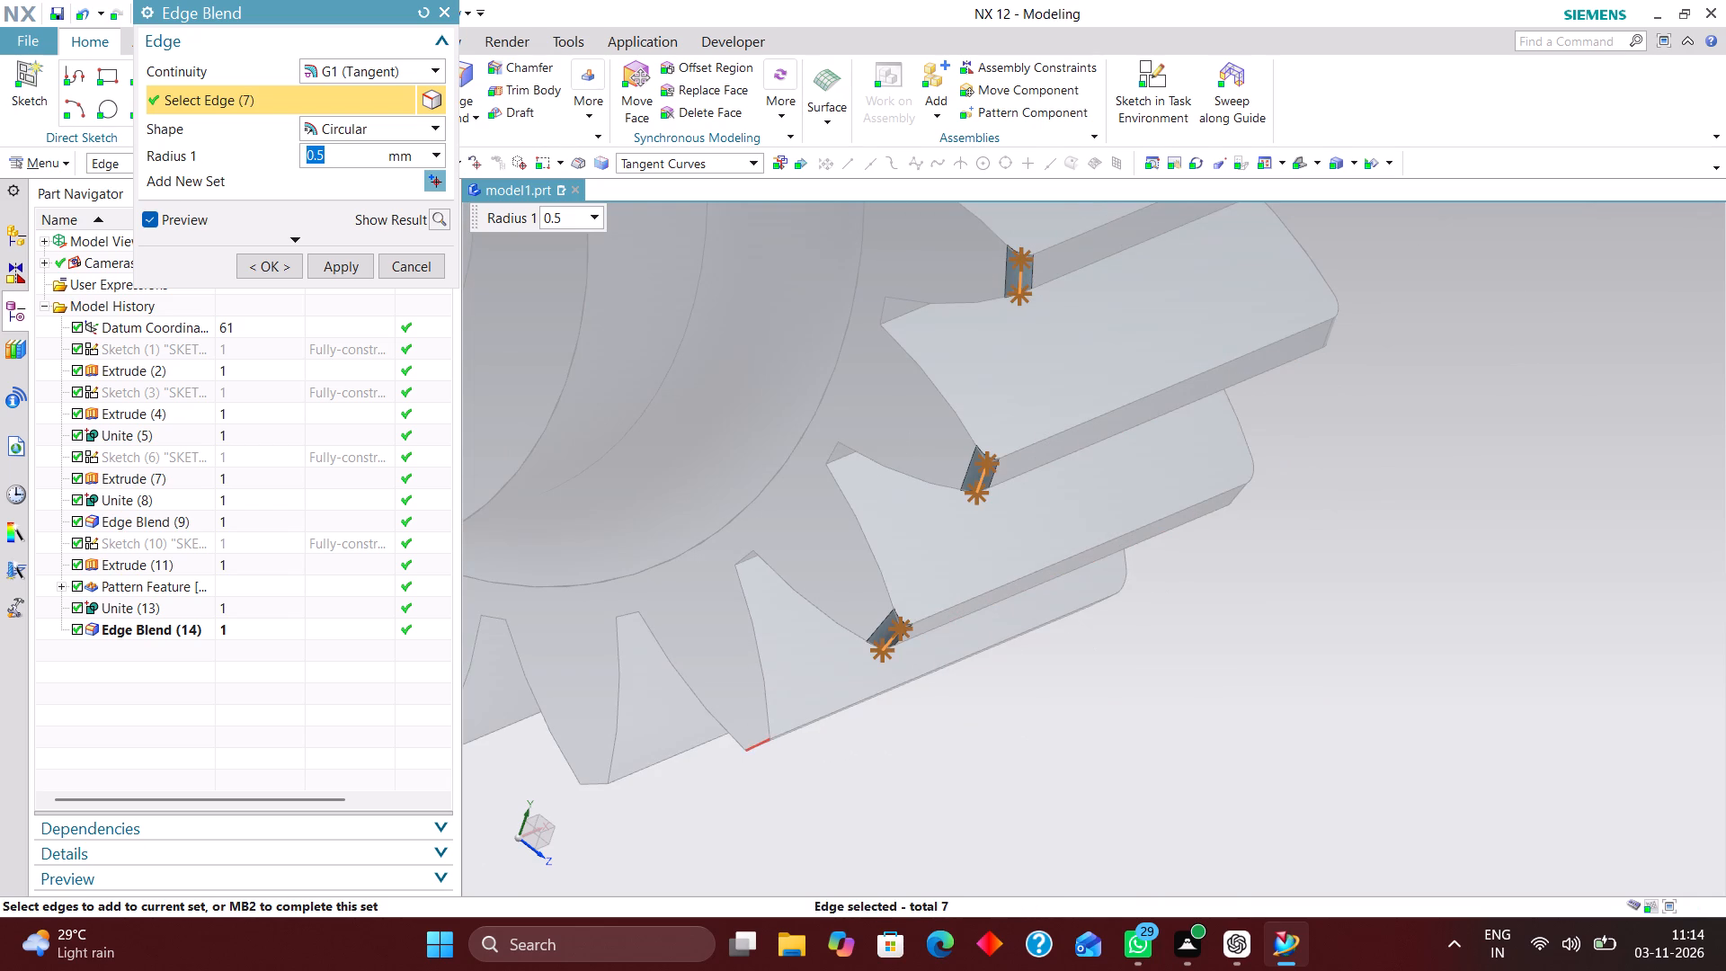
Add the tip edges of the next six teeth around the gear's underside to the blend selection.
click(761, 749)
scroll(944, 693, down, 2)
scroll(919, 753, up, 1)
middle_drag(917, 728, 942, 670)
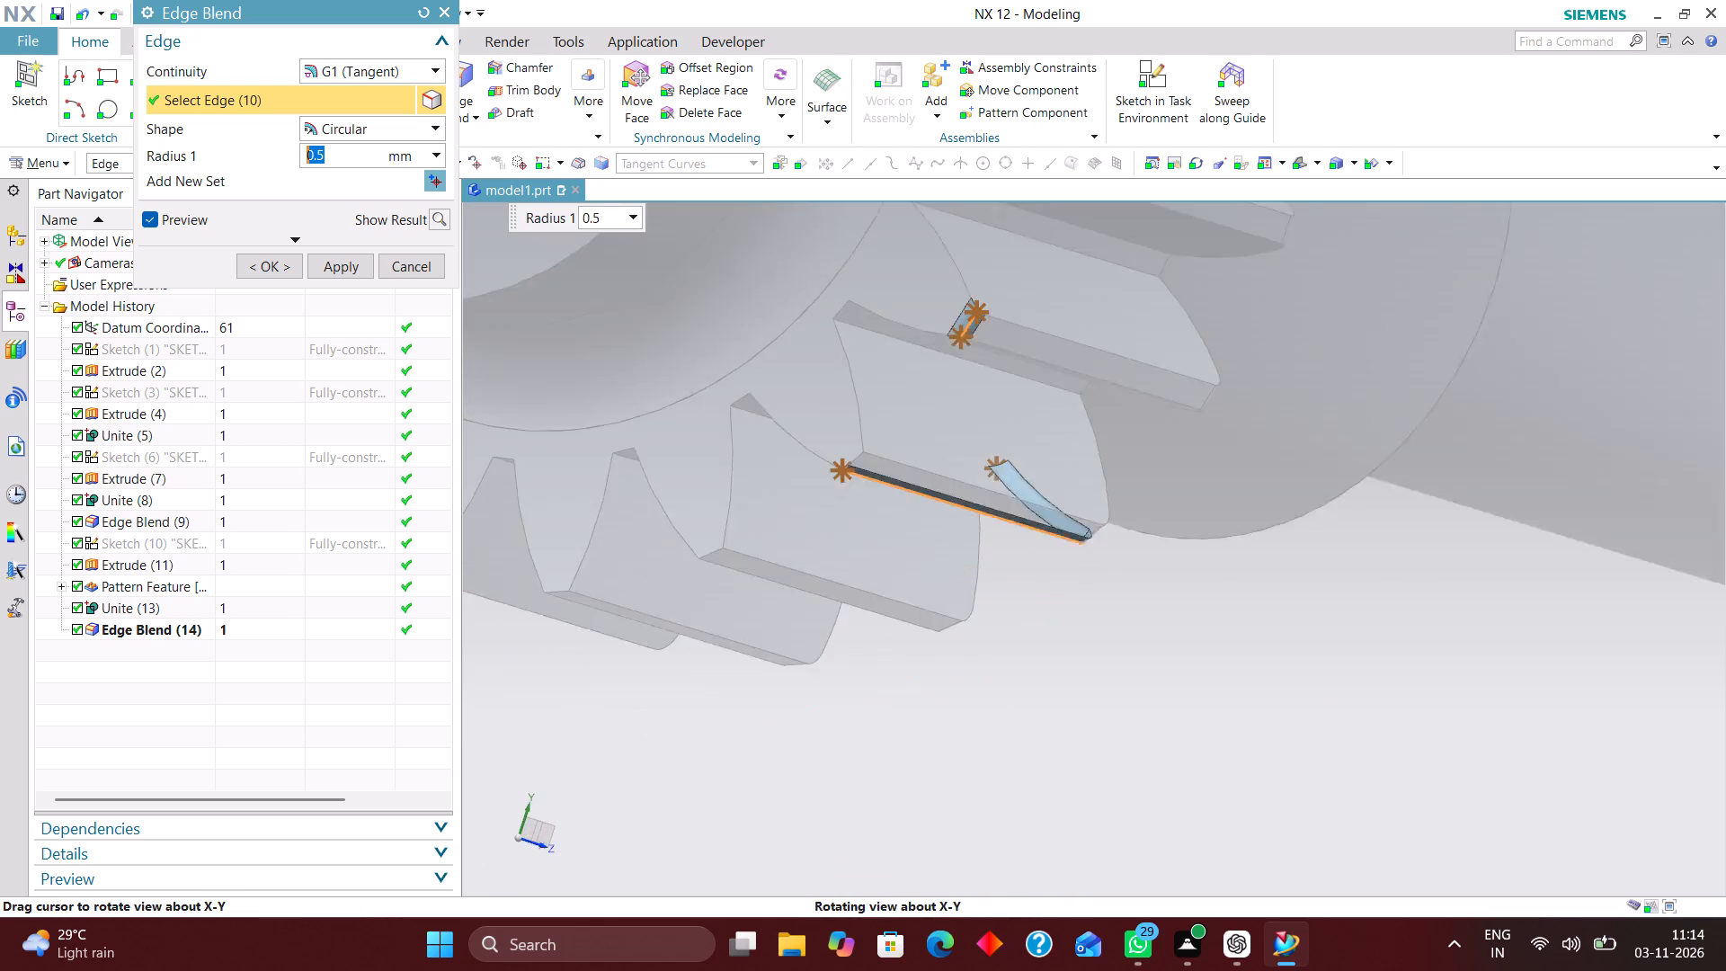
middle_drag(942, 670, 951, 652)
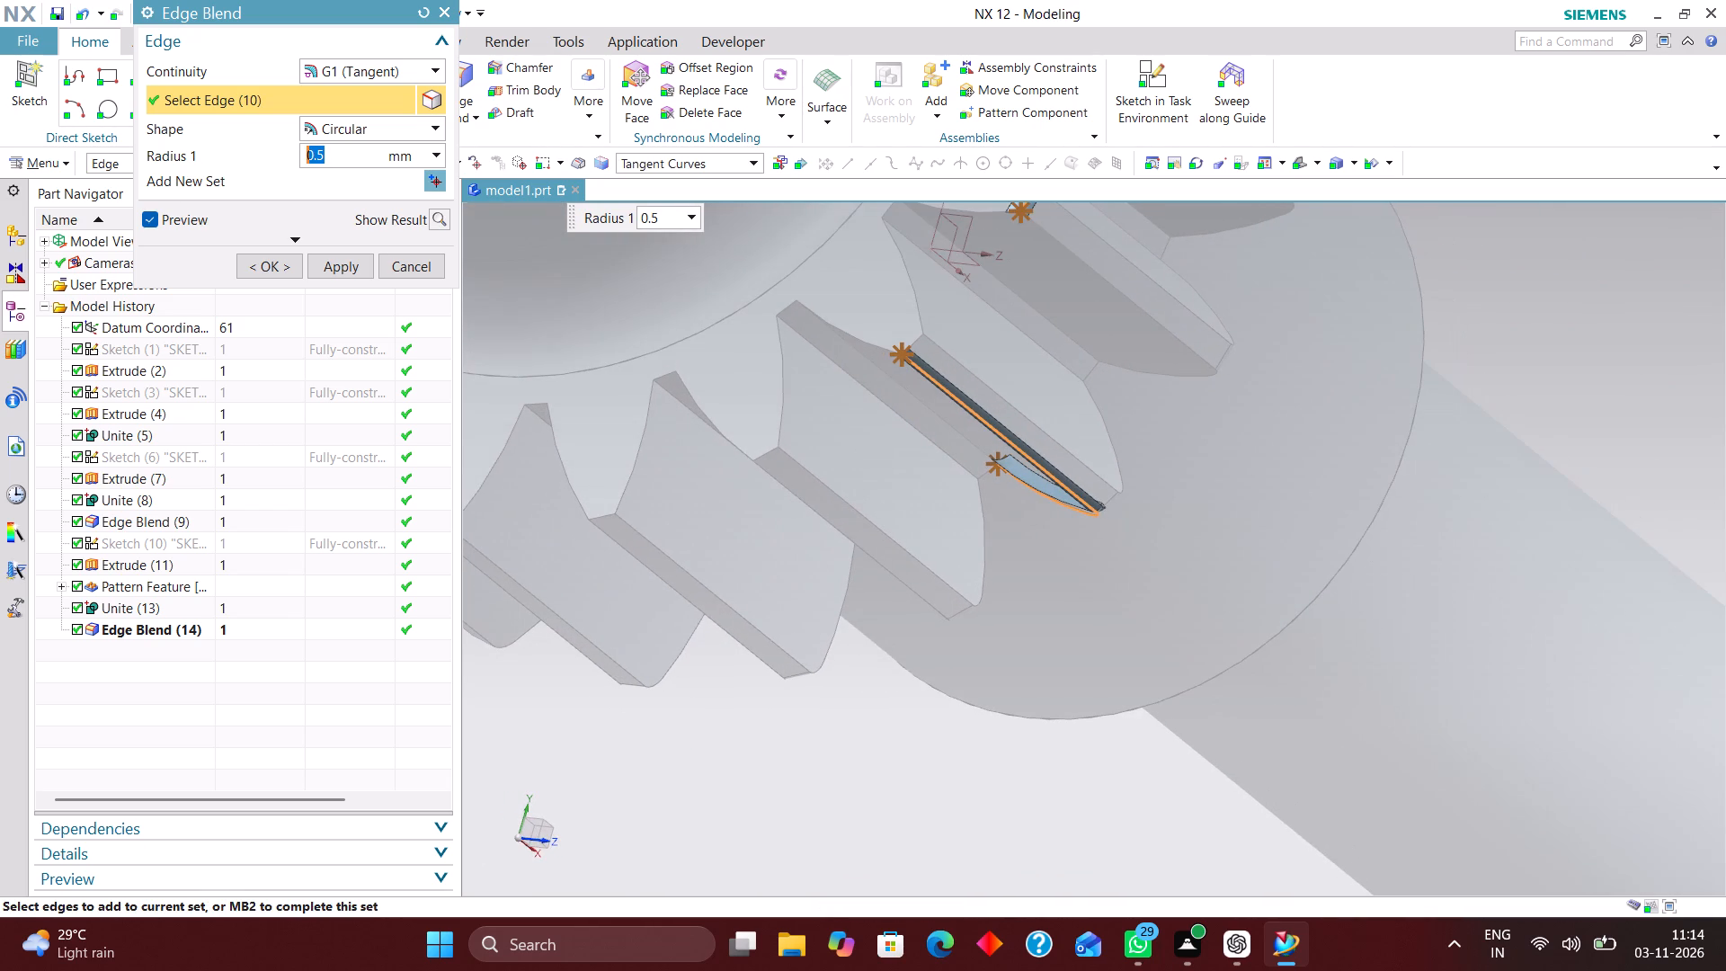
click(768, 451)
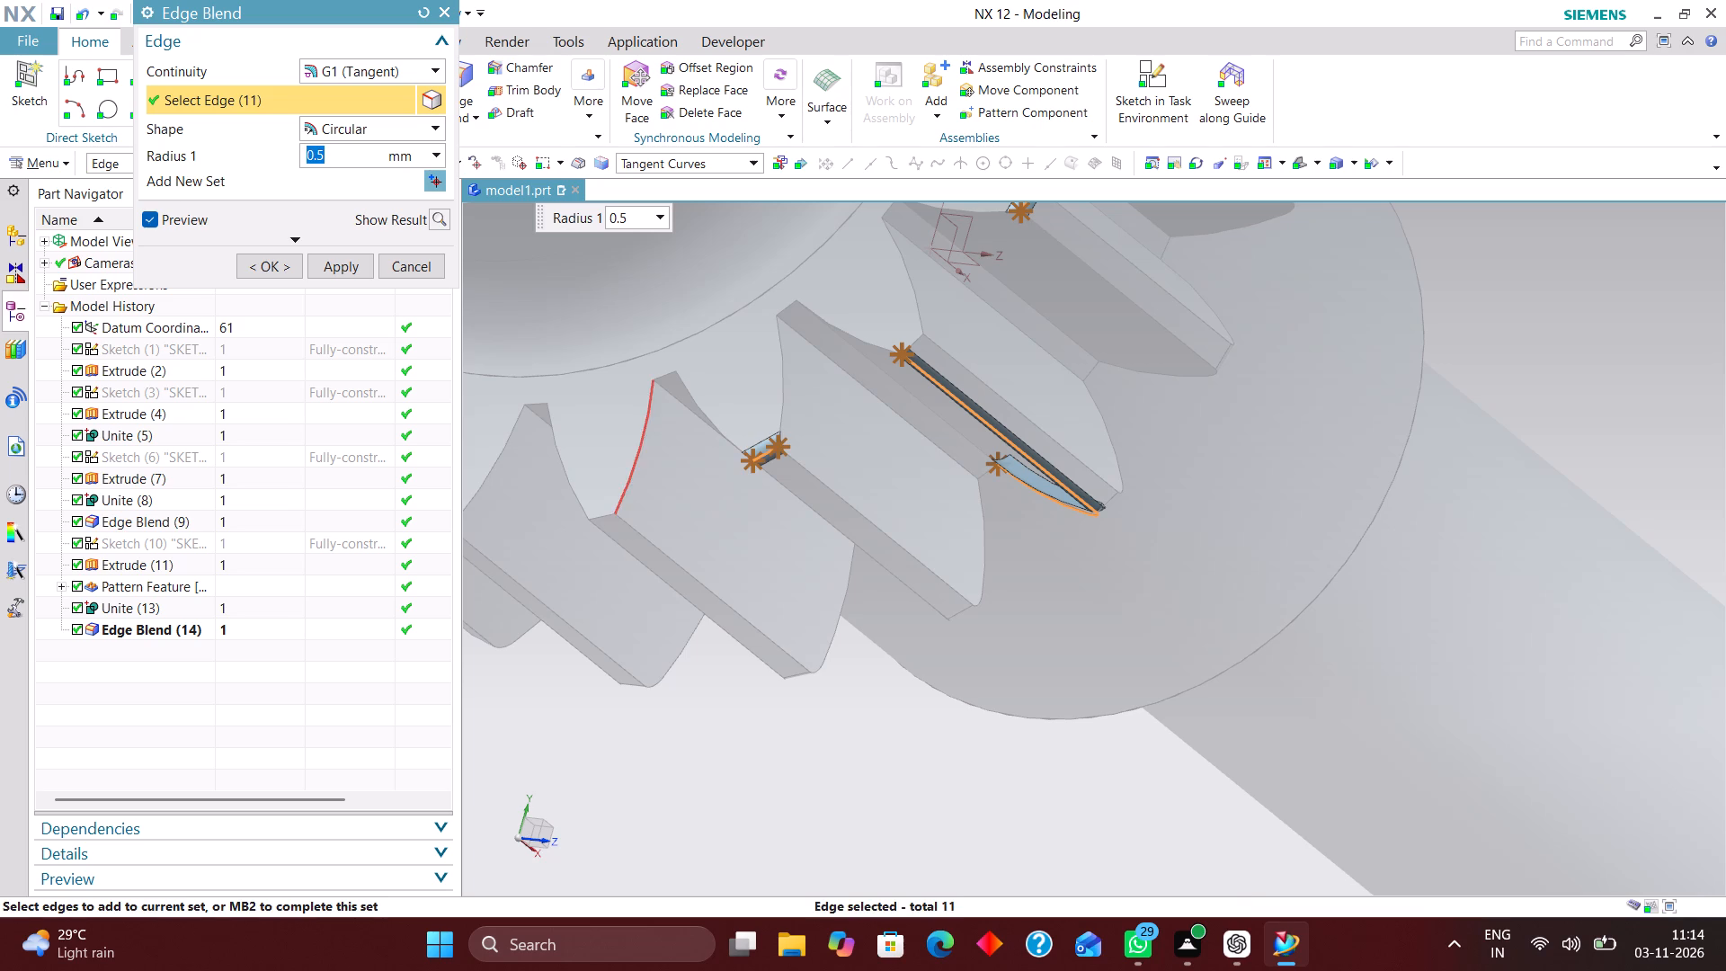
click(609, 514)
scroll(848, 593, down, 4)
scroll(666, 579, up, 5)
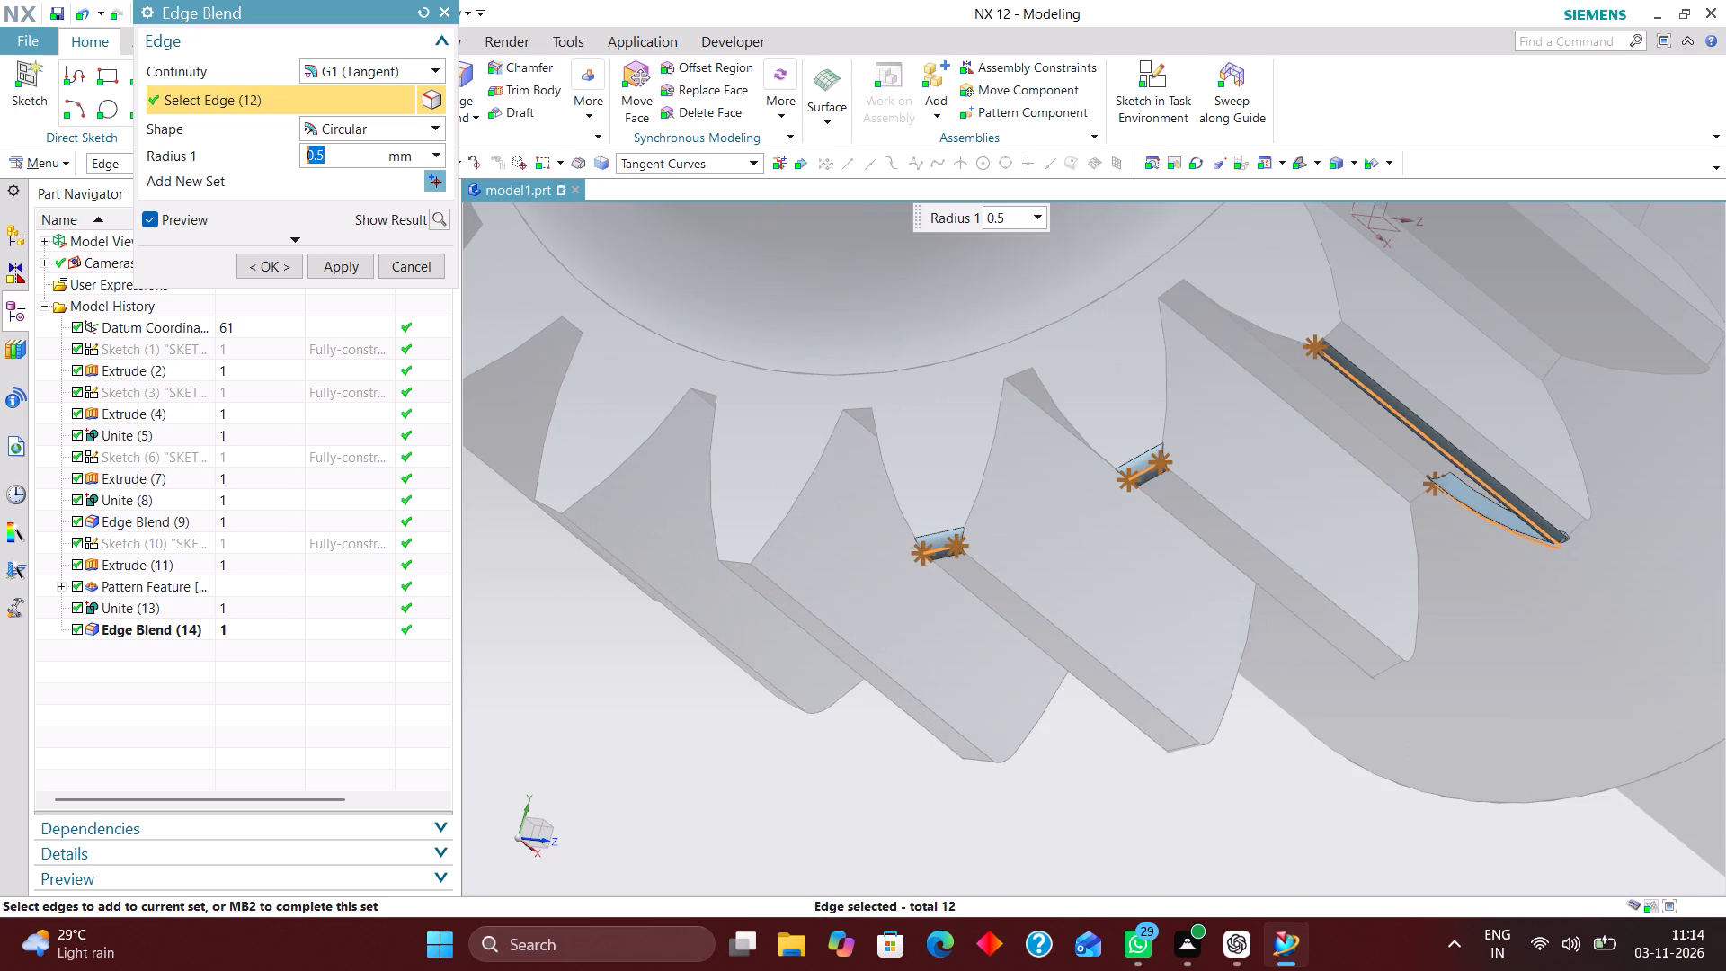
click(740, 556)
scroll(927, 623, down, 4)
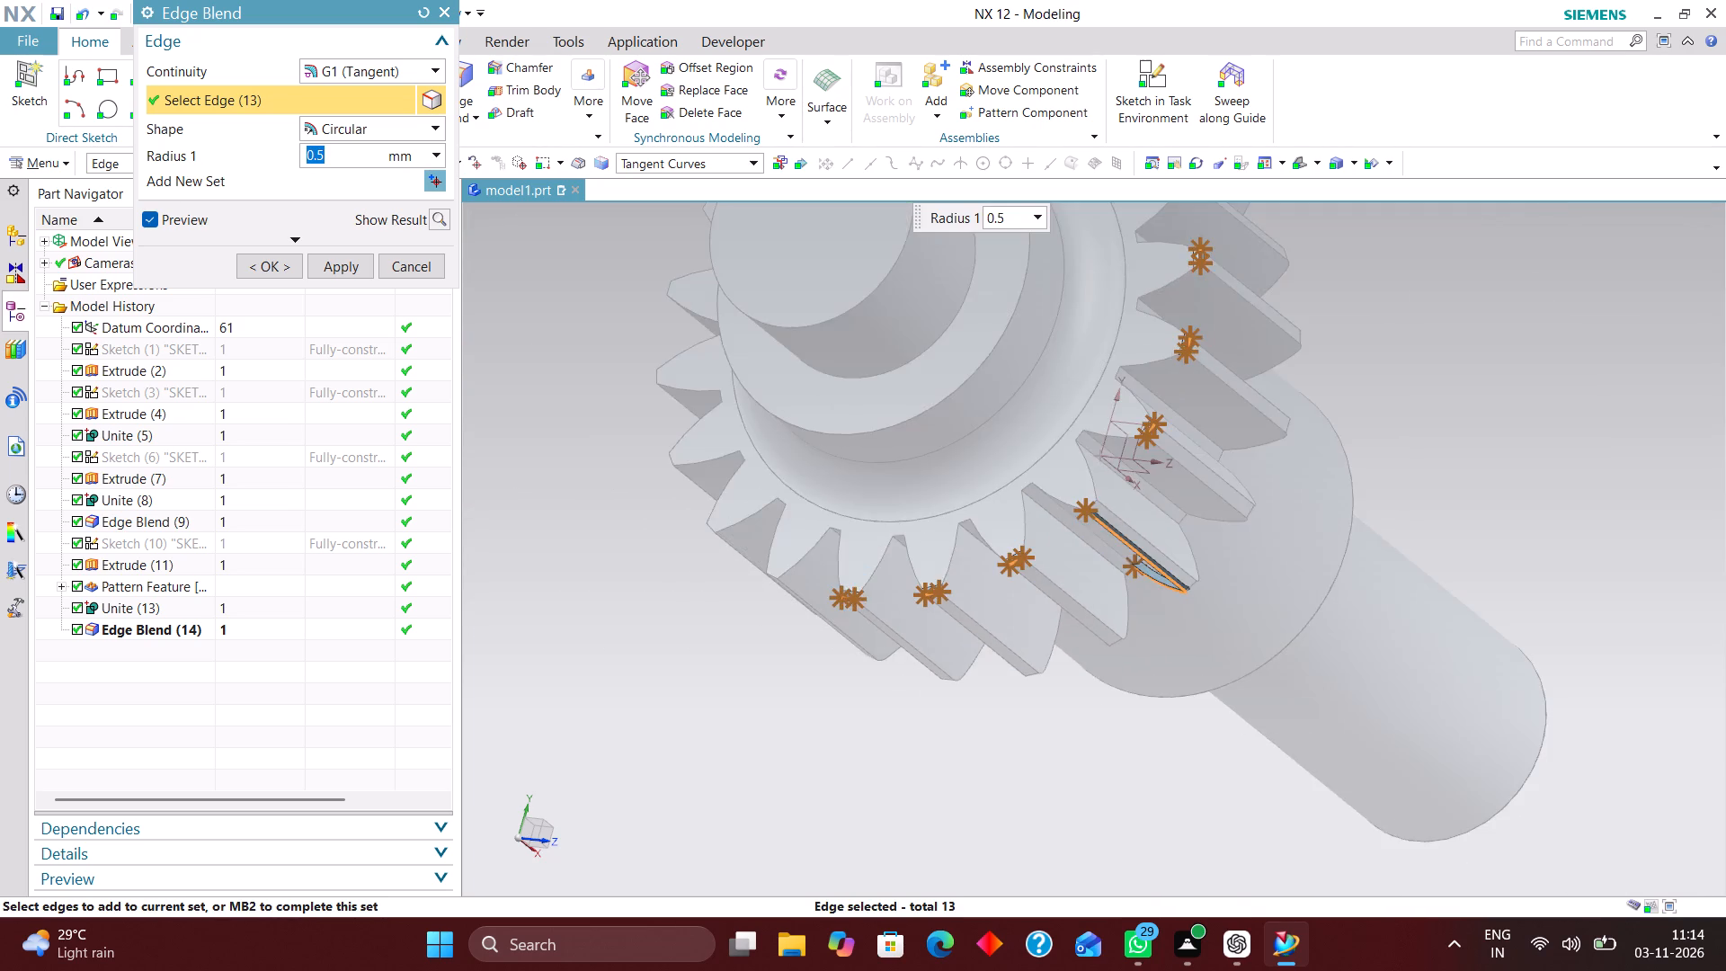
scroll(755, 568, up, 5)
click(808, 591)
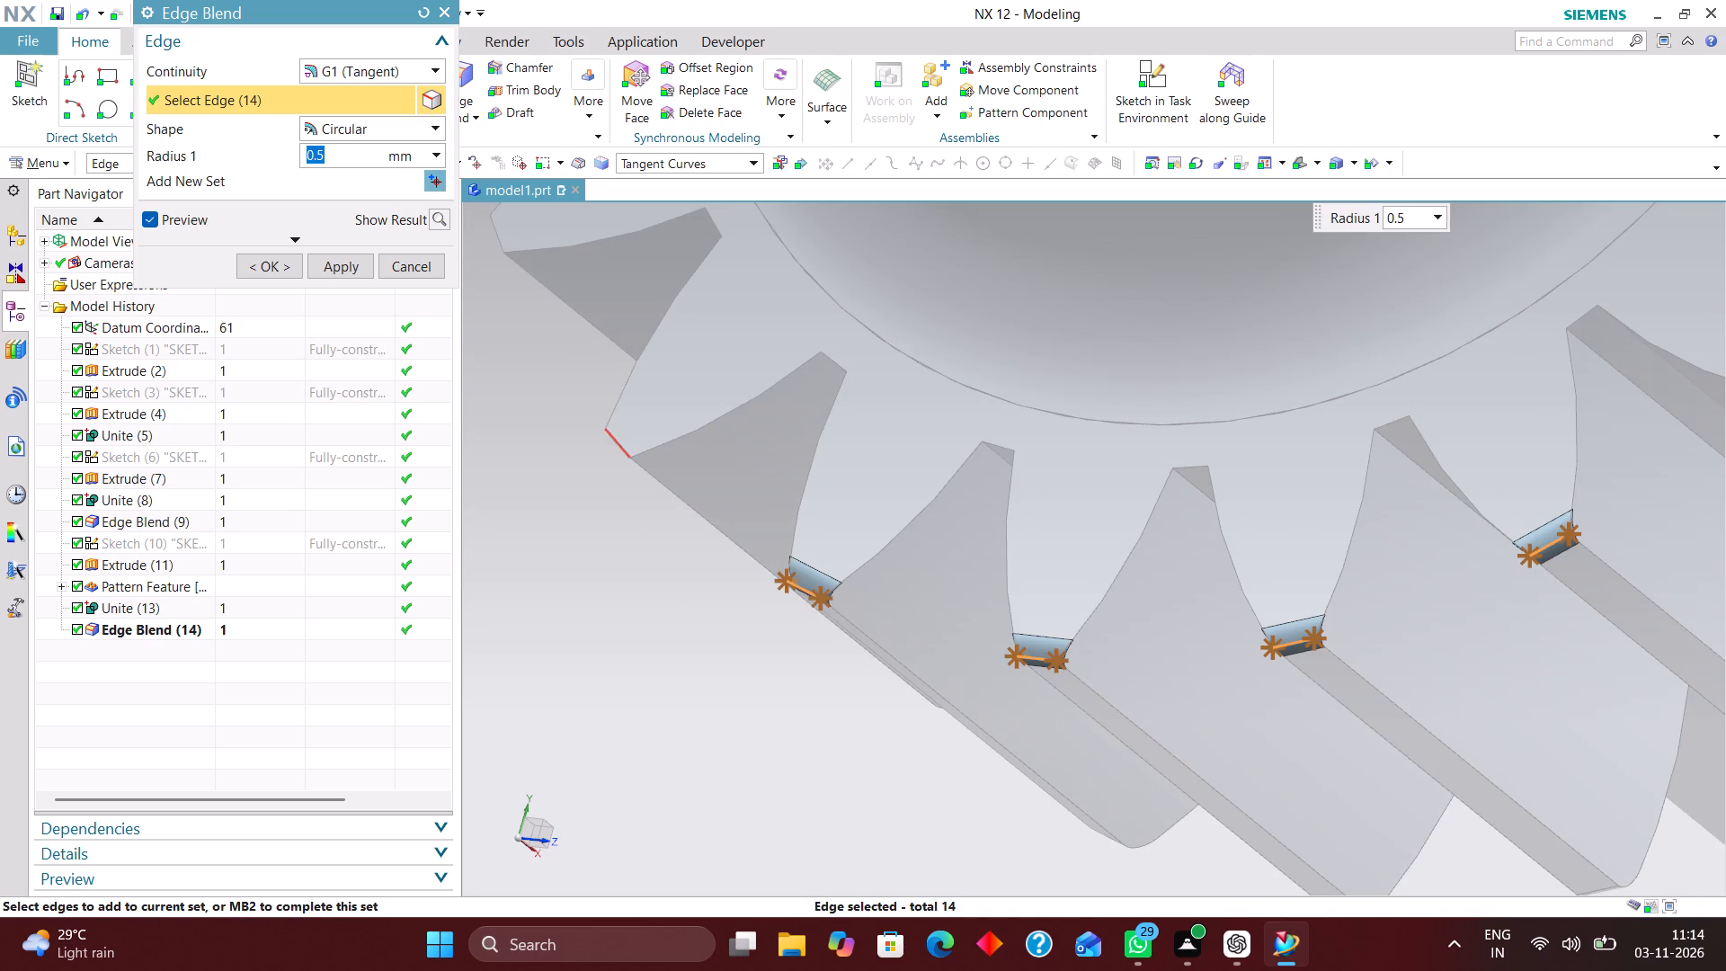
click(620, 449)
Add the short tip edges of the next three teeth up the gear's far side to the blend selection.
scroll(716, 608, down, 5)
scroll(657, 506, up, 7)
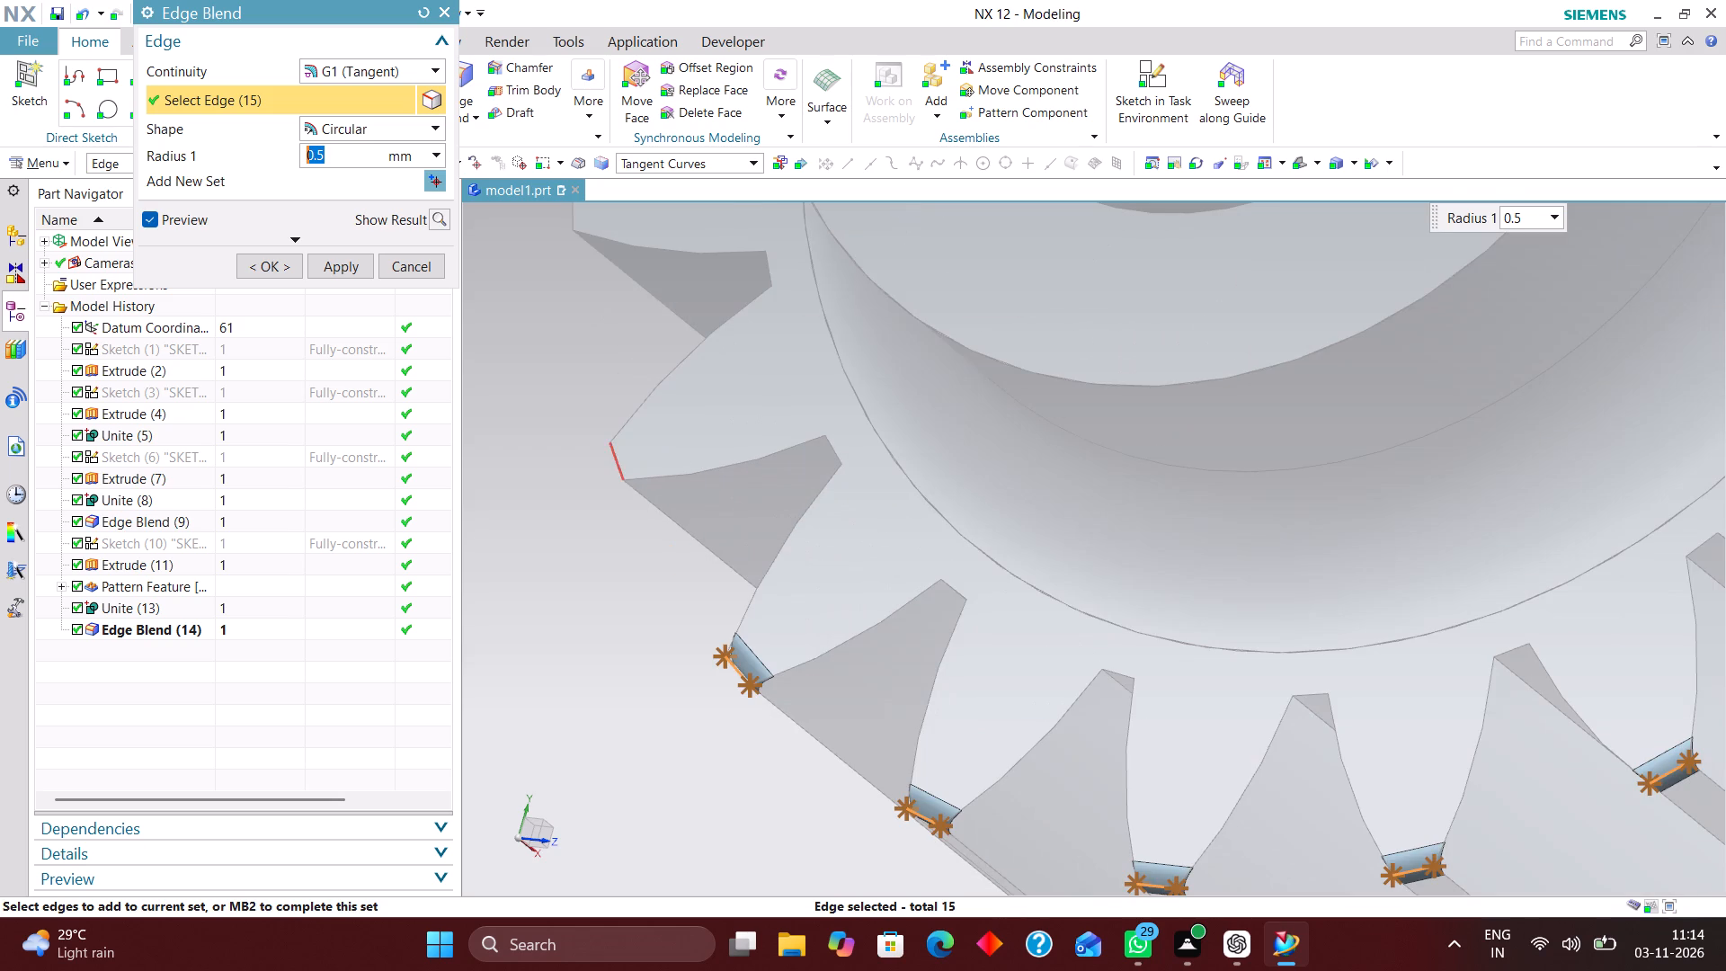
click(620, 471)
scroll(680, 589, down, 4)
scroll(646, 418, up, 7)
click(627, 484)
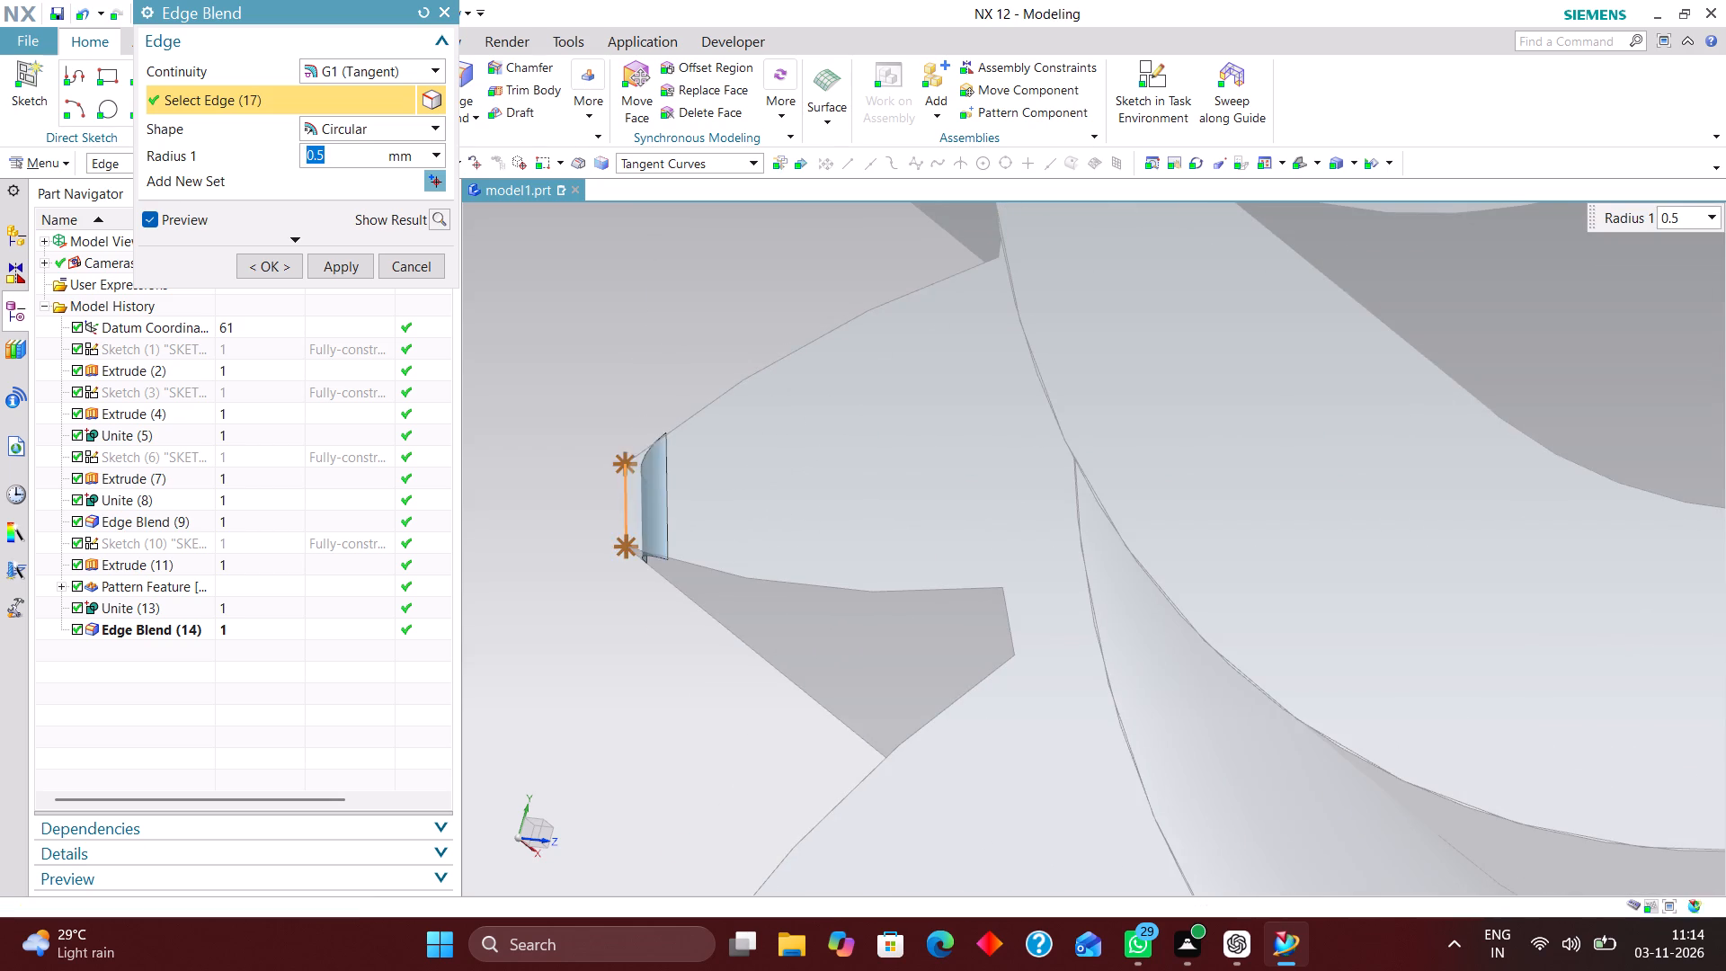
scroll(690, 636, down, 5)
scroll(684, 418, up, 5)
click(707, 441)
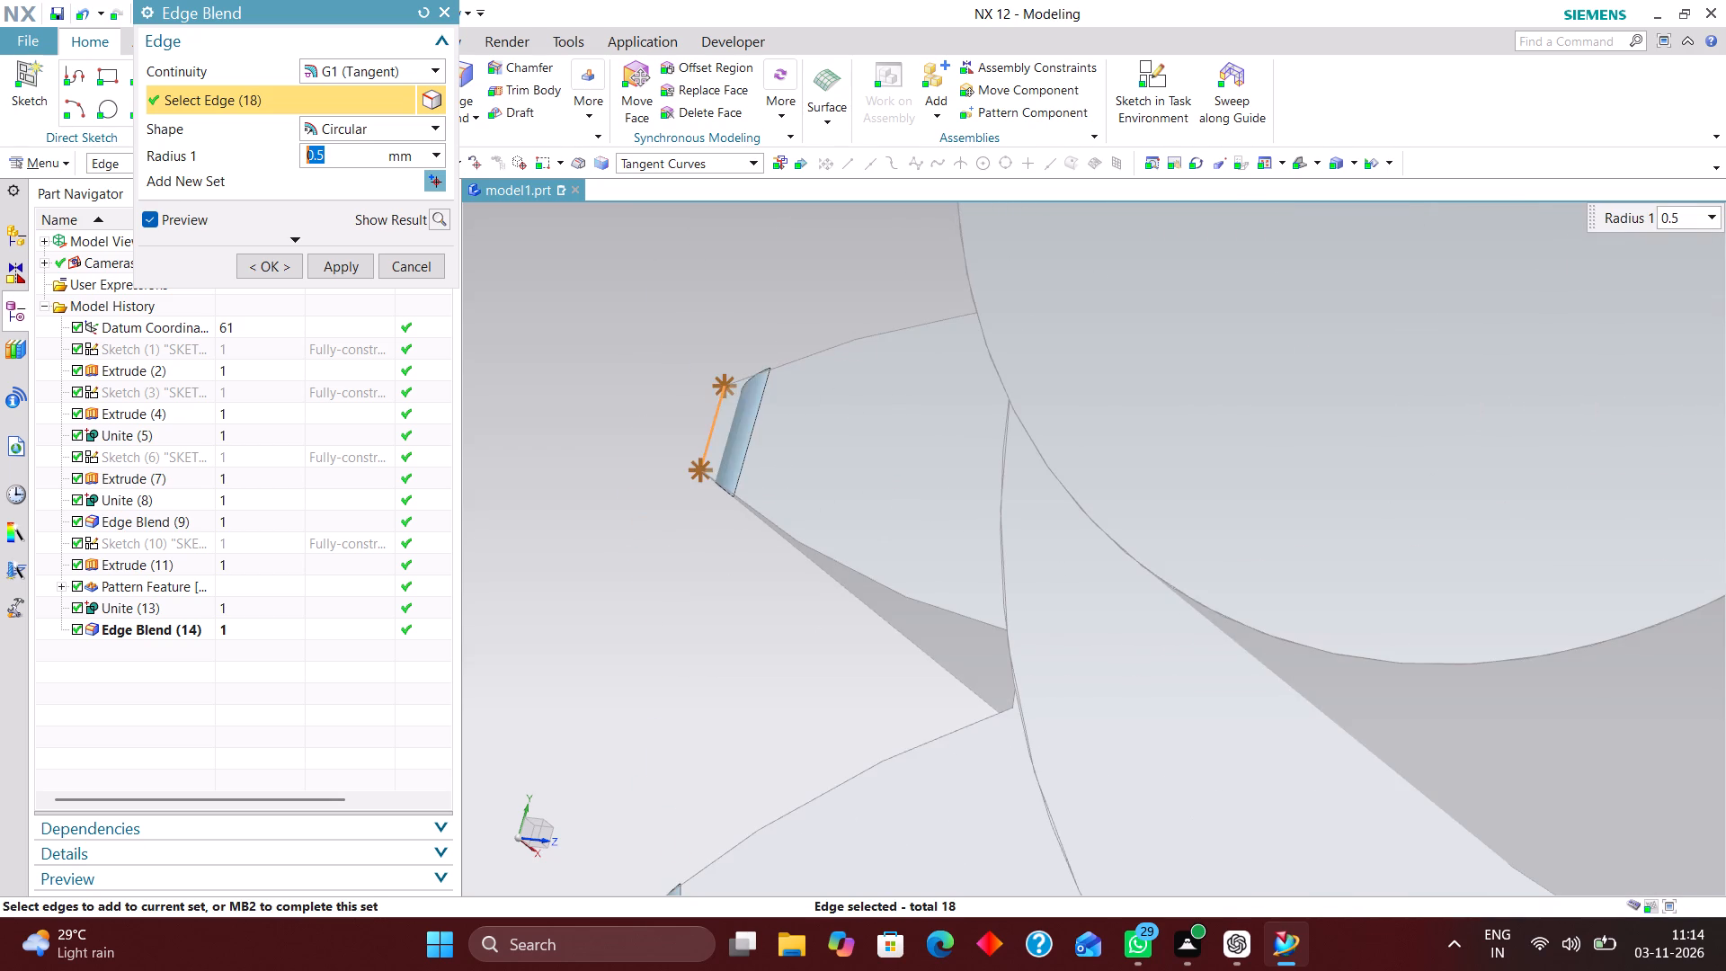
Add the short tip edges of the last four teeth on the same gear face to the blend selection.
scroll(761, 646, down, 6)
middle_drag(786, 496, 819, 556)
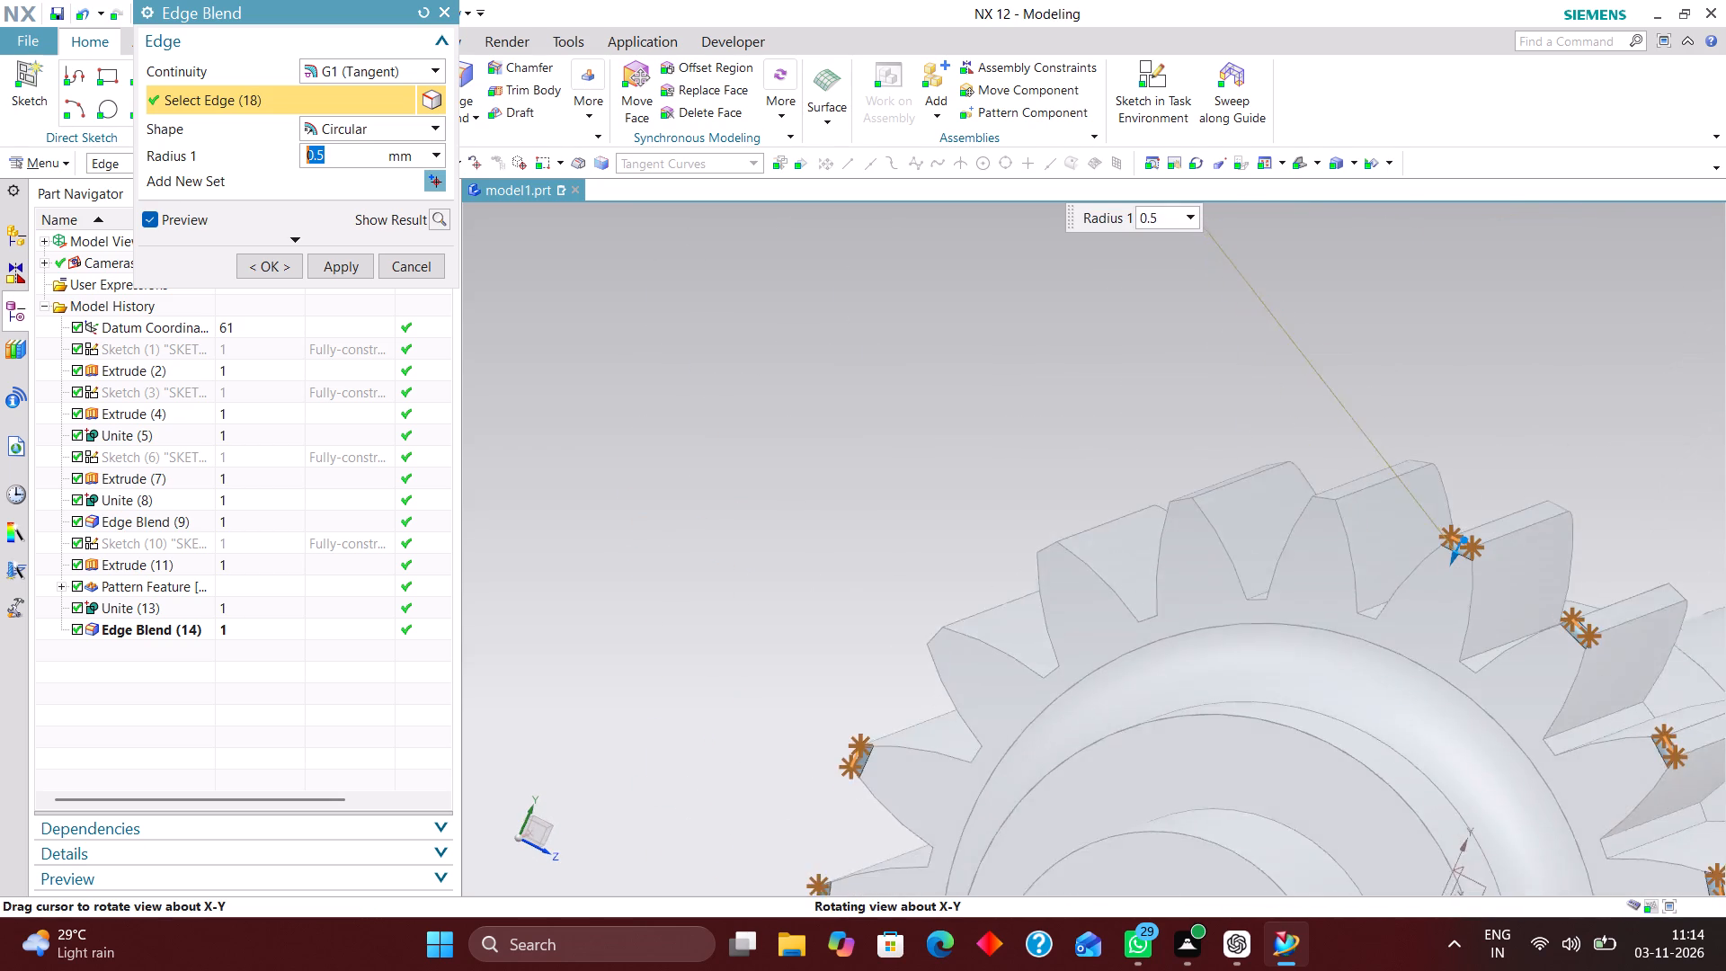
middle_drag(819, 556, 828, 555)
scroll(965, 634, up, 5)
click(1076, 613)
scroll(852, 603, down, 6)
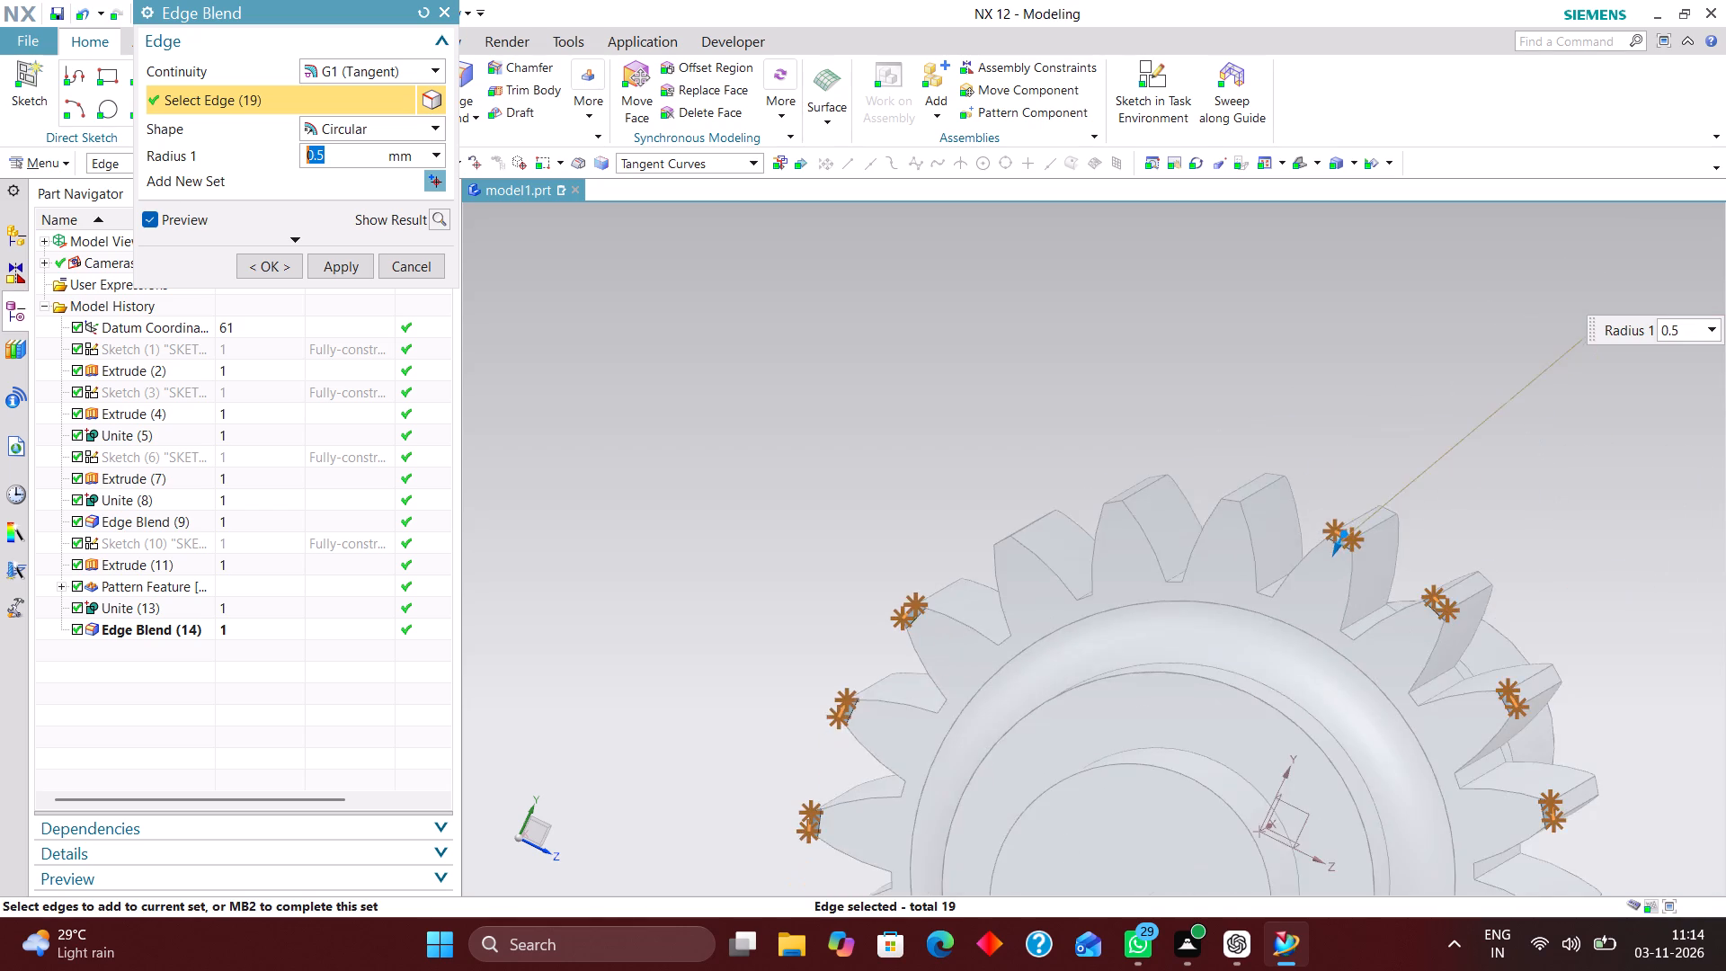
scroll(1005, 546, up, 3)
click(1007, 536)
scroll(823, 537, down, 3)
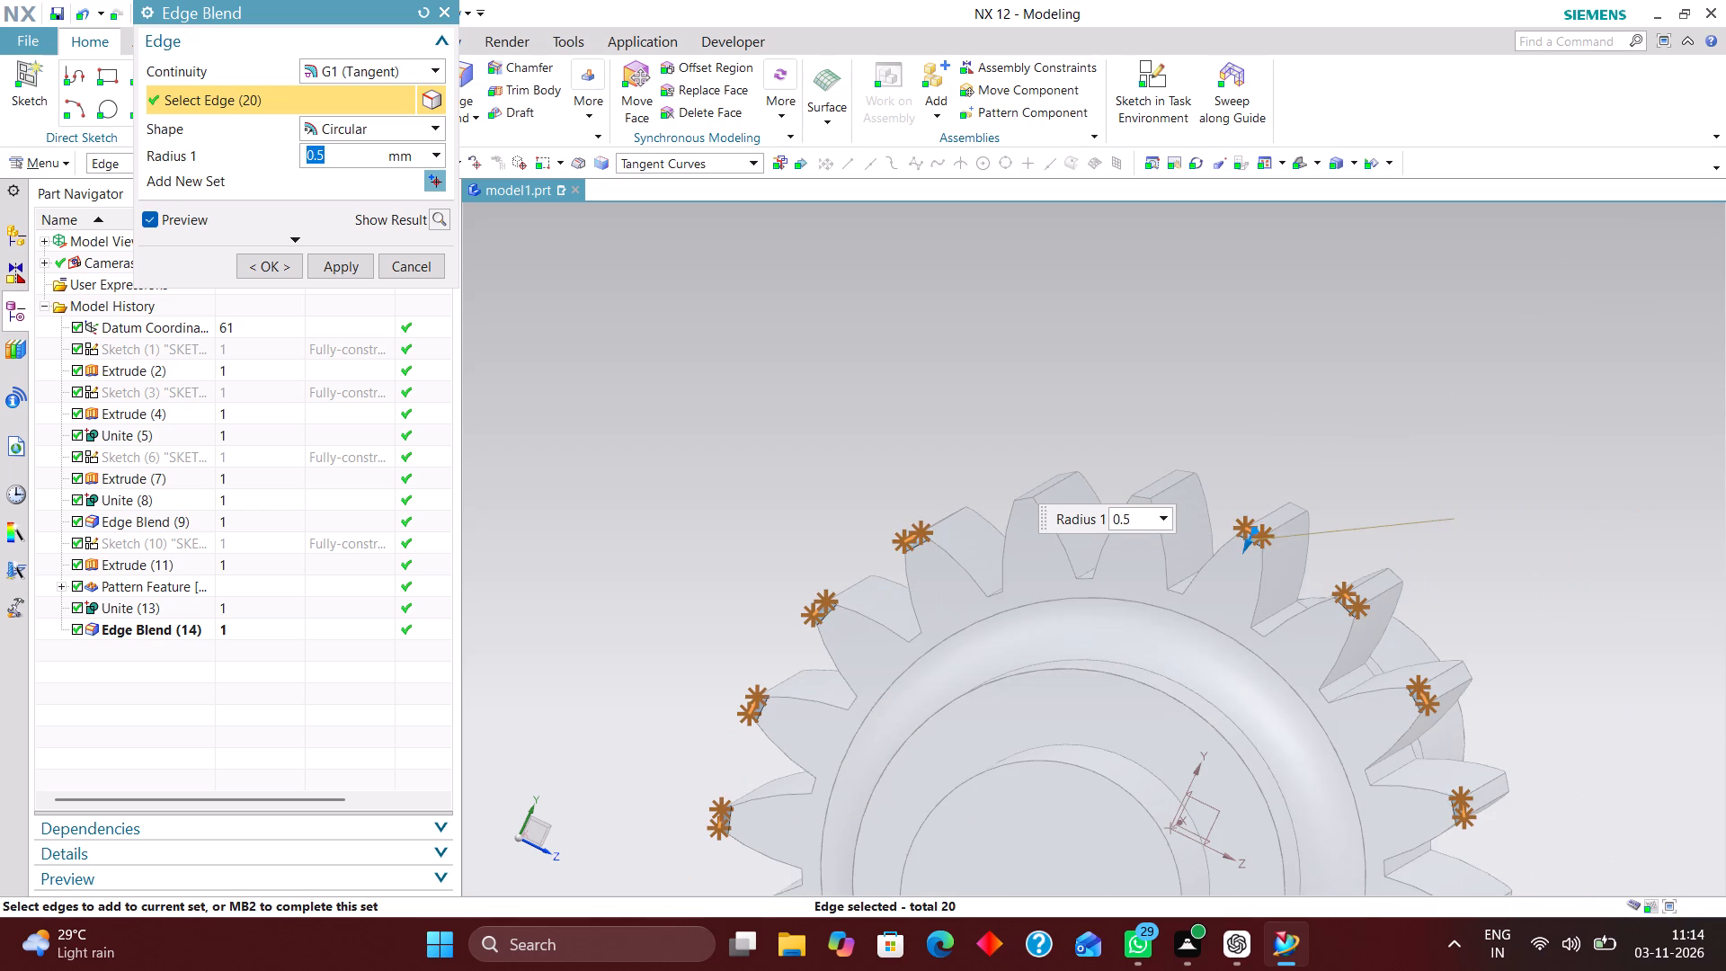
scroll(1043, 515, up, 2)
click(1013, 489)
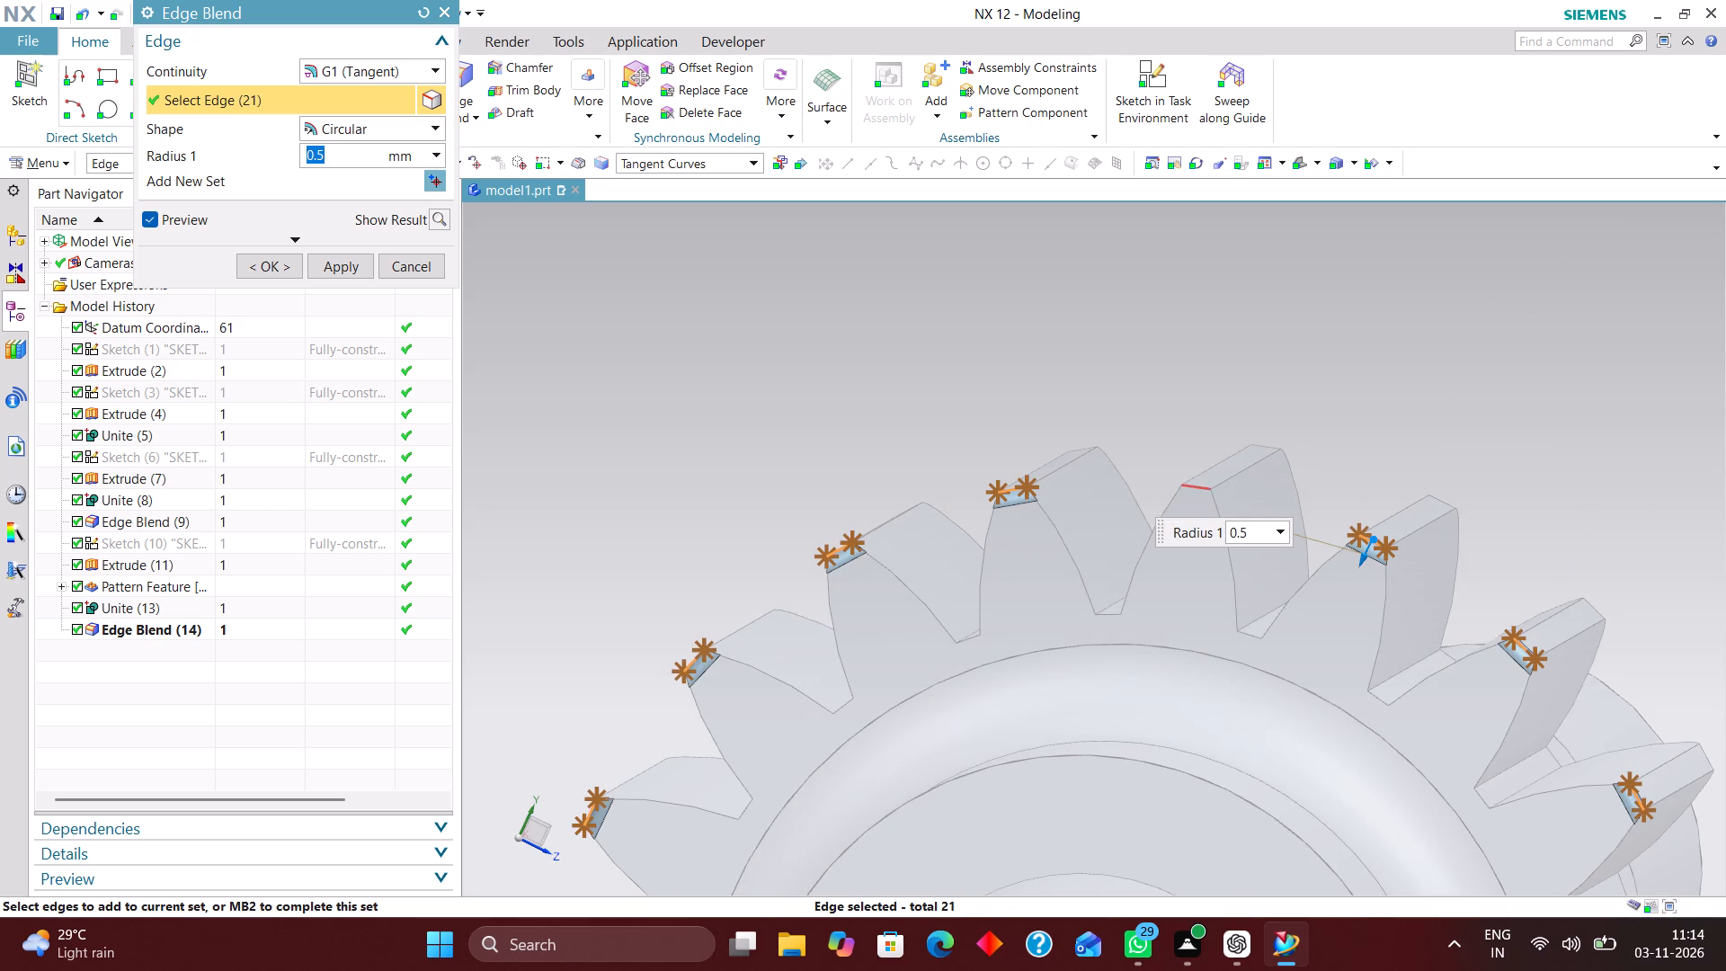
click(1190, 491)
scroll(1065, 429, down, 6)
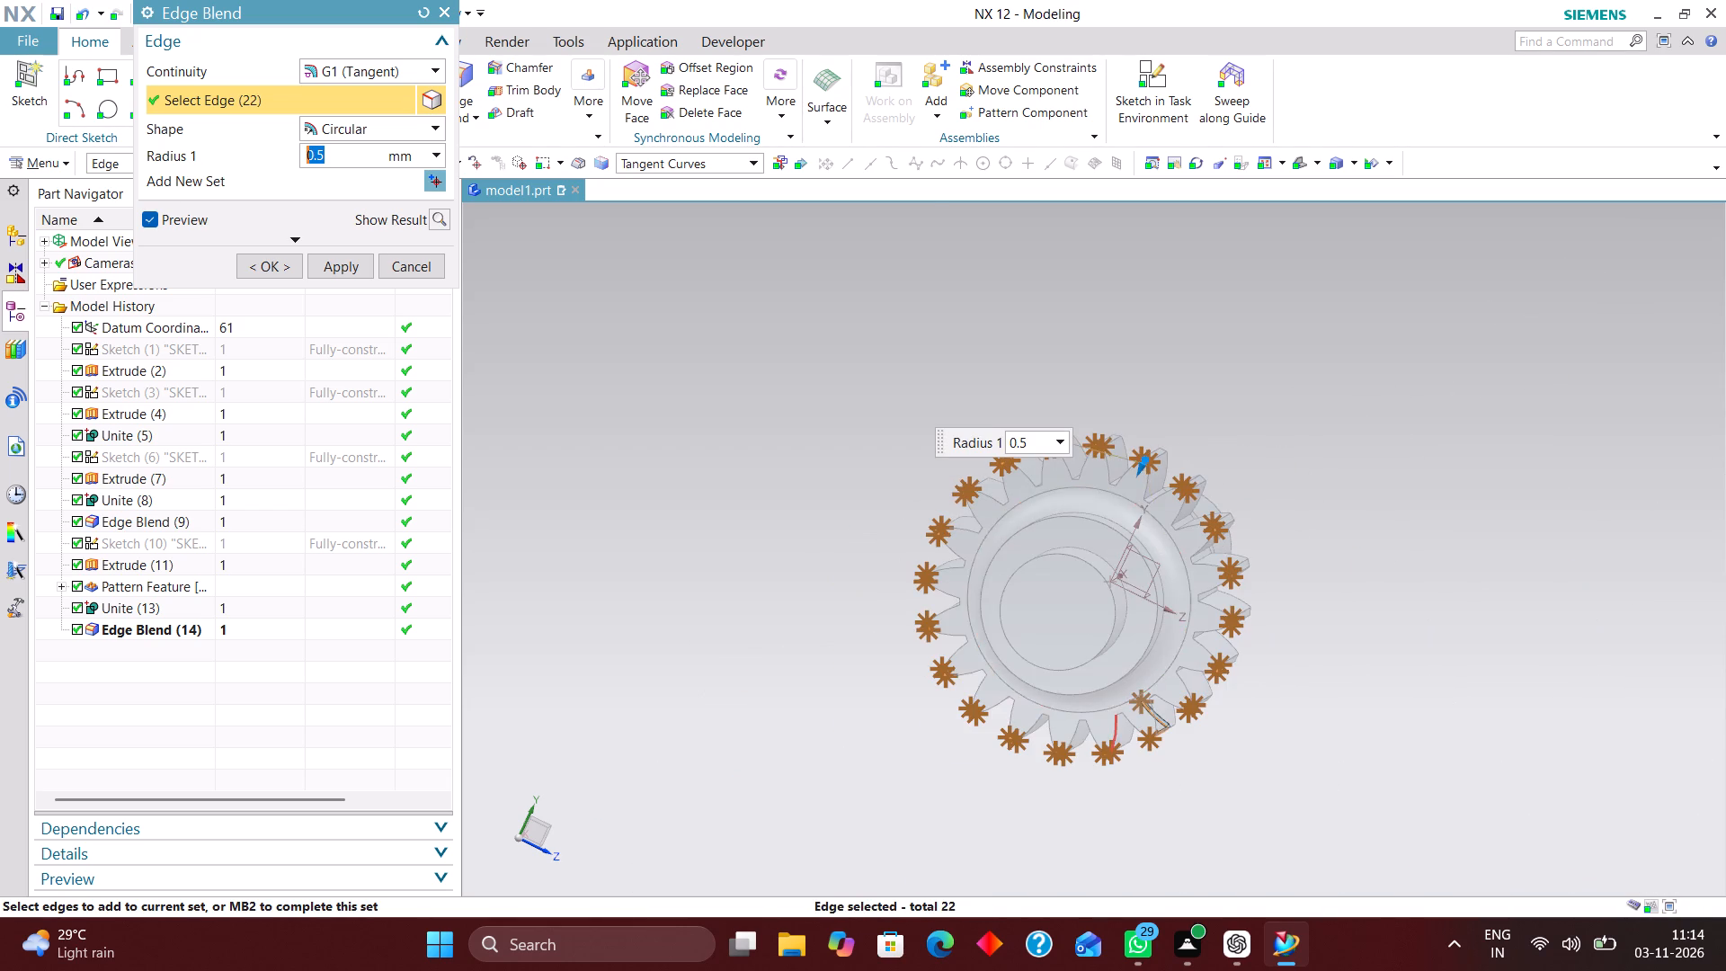
Deselect the long edge chain picked along one tooth and select that tooth's short tip edge instead.
scroll(1109, 737, up, 3)
middle_drag(1294, 736, 1251, 703)
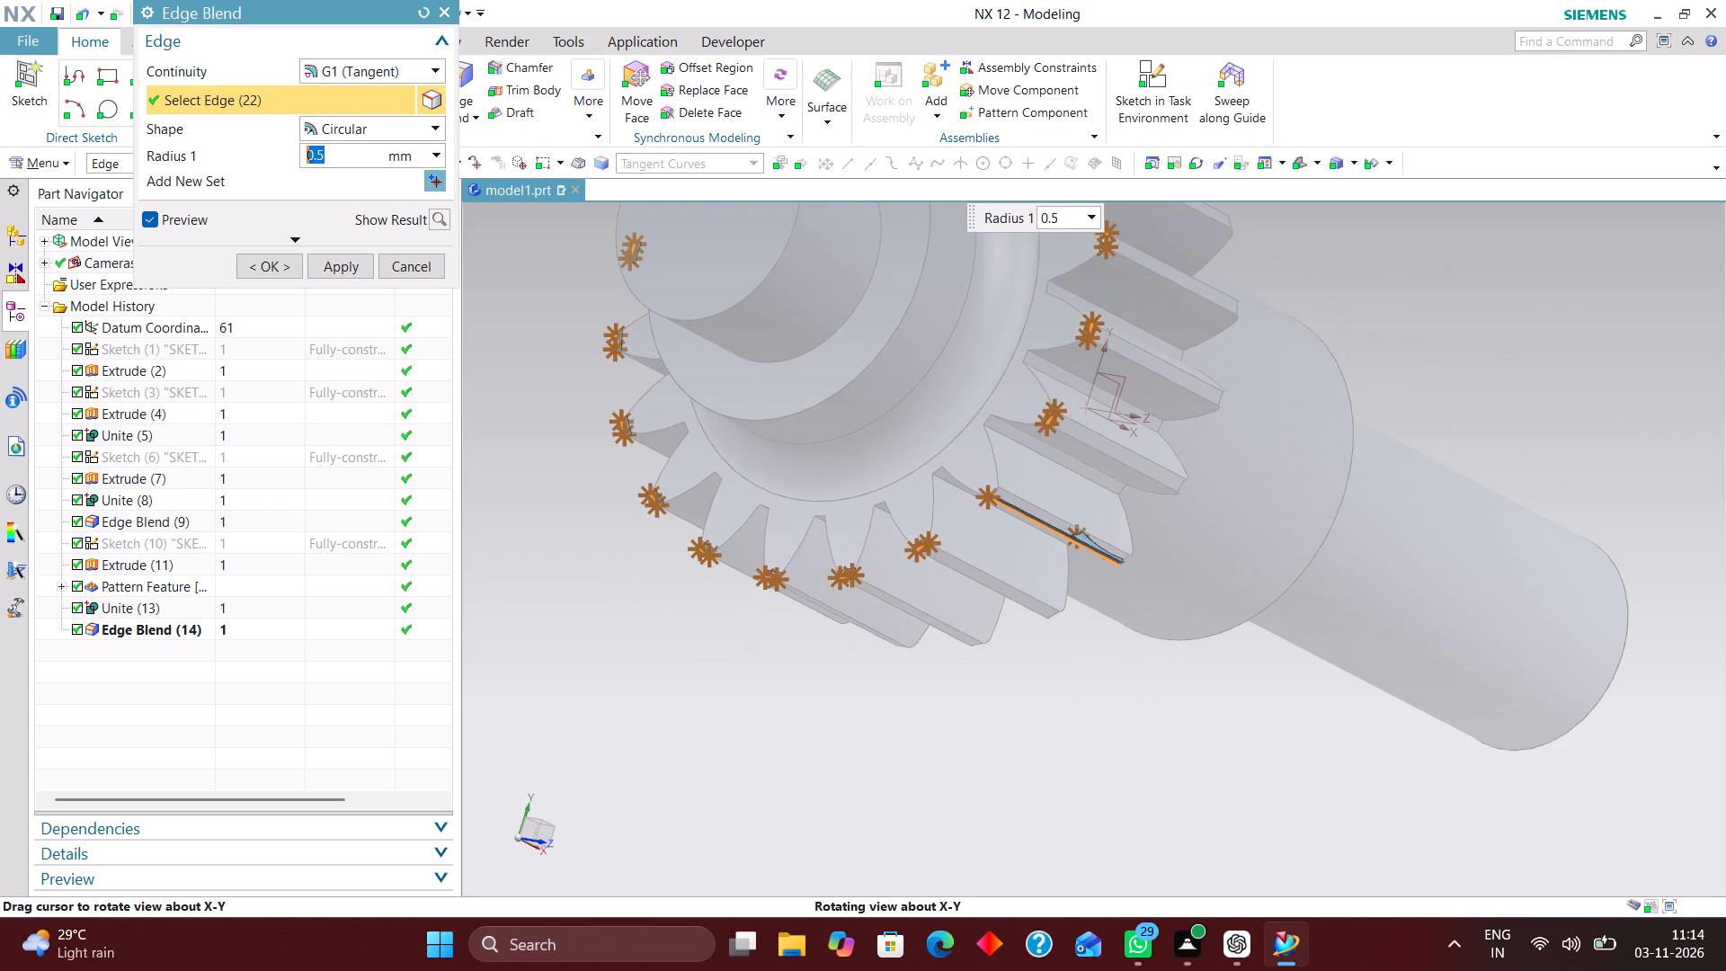
middle_drag(1251, 703, 1187, 715)
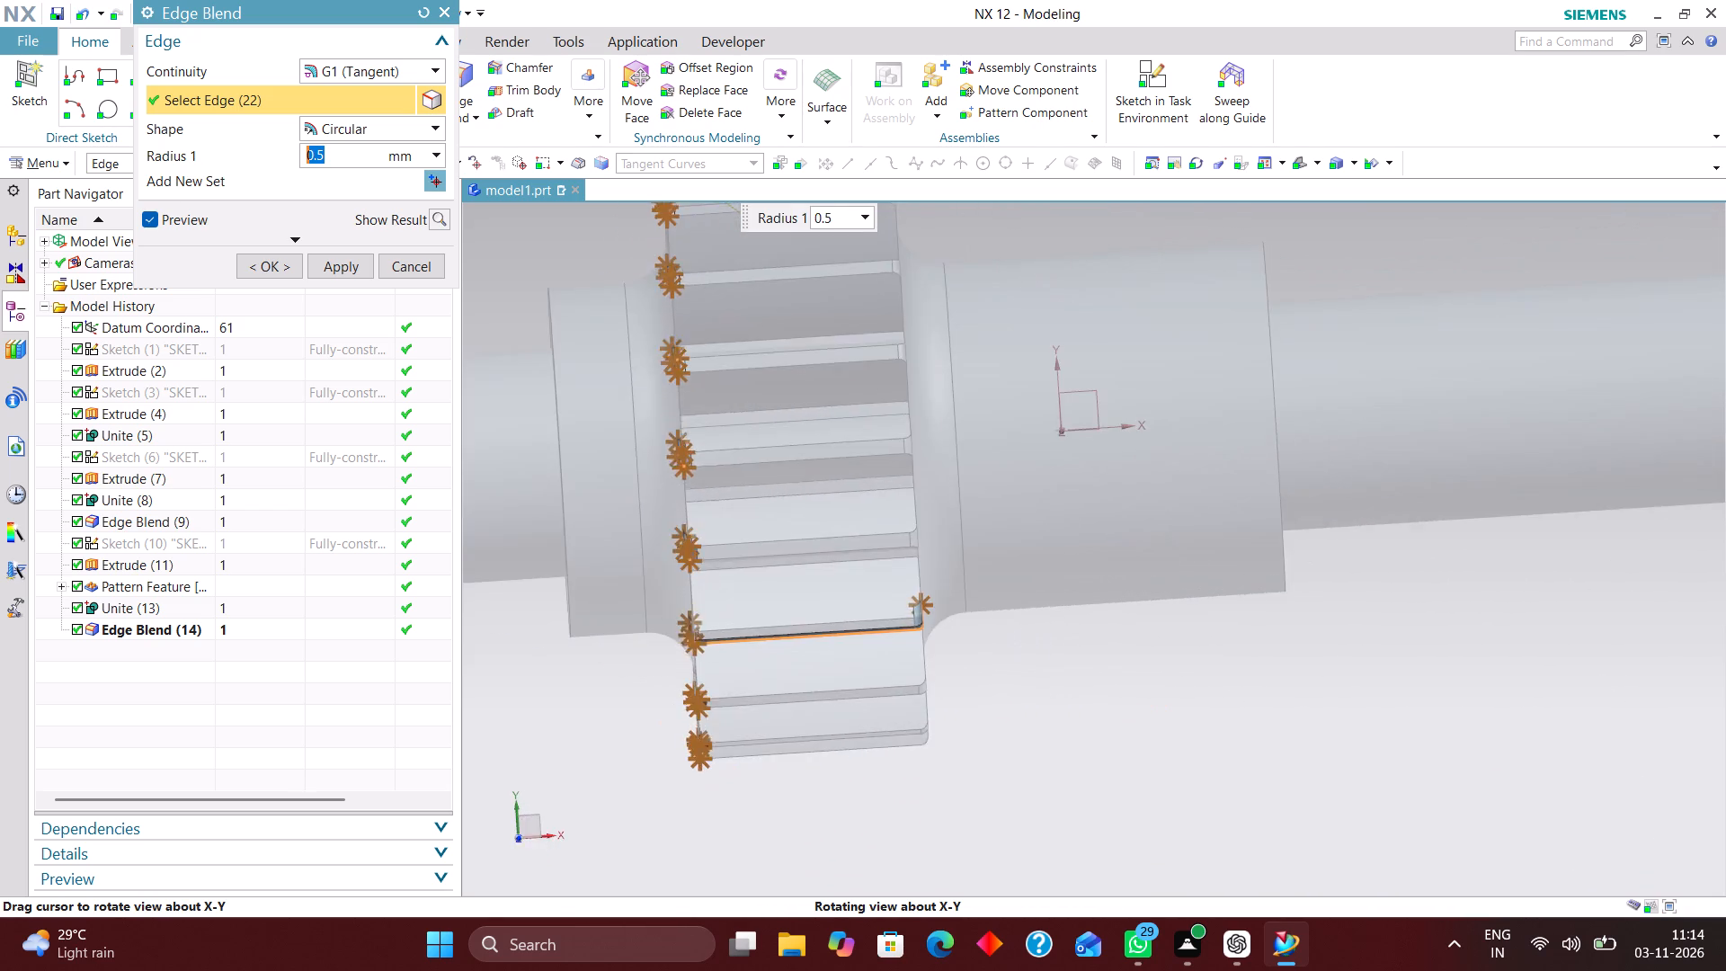
middle_drag(1187, 715, 1146, 752)
scroll(1124, 728, up, 1)
scroll(1073, 717, down, 2)
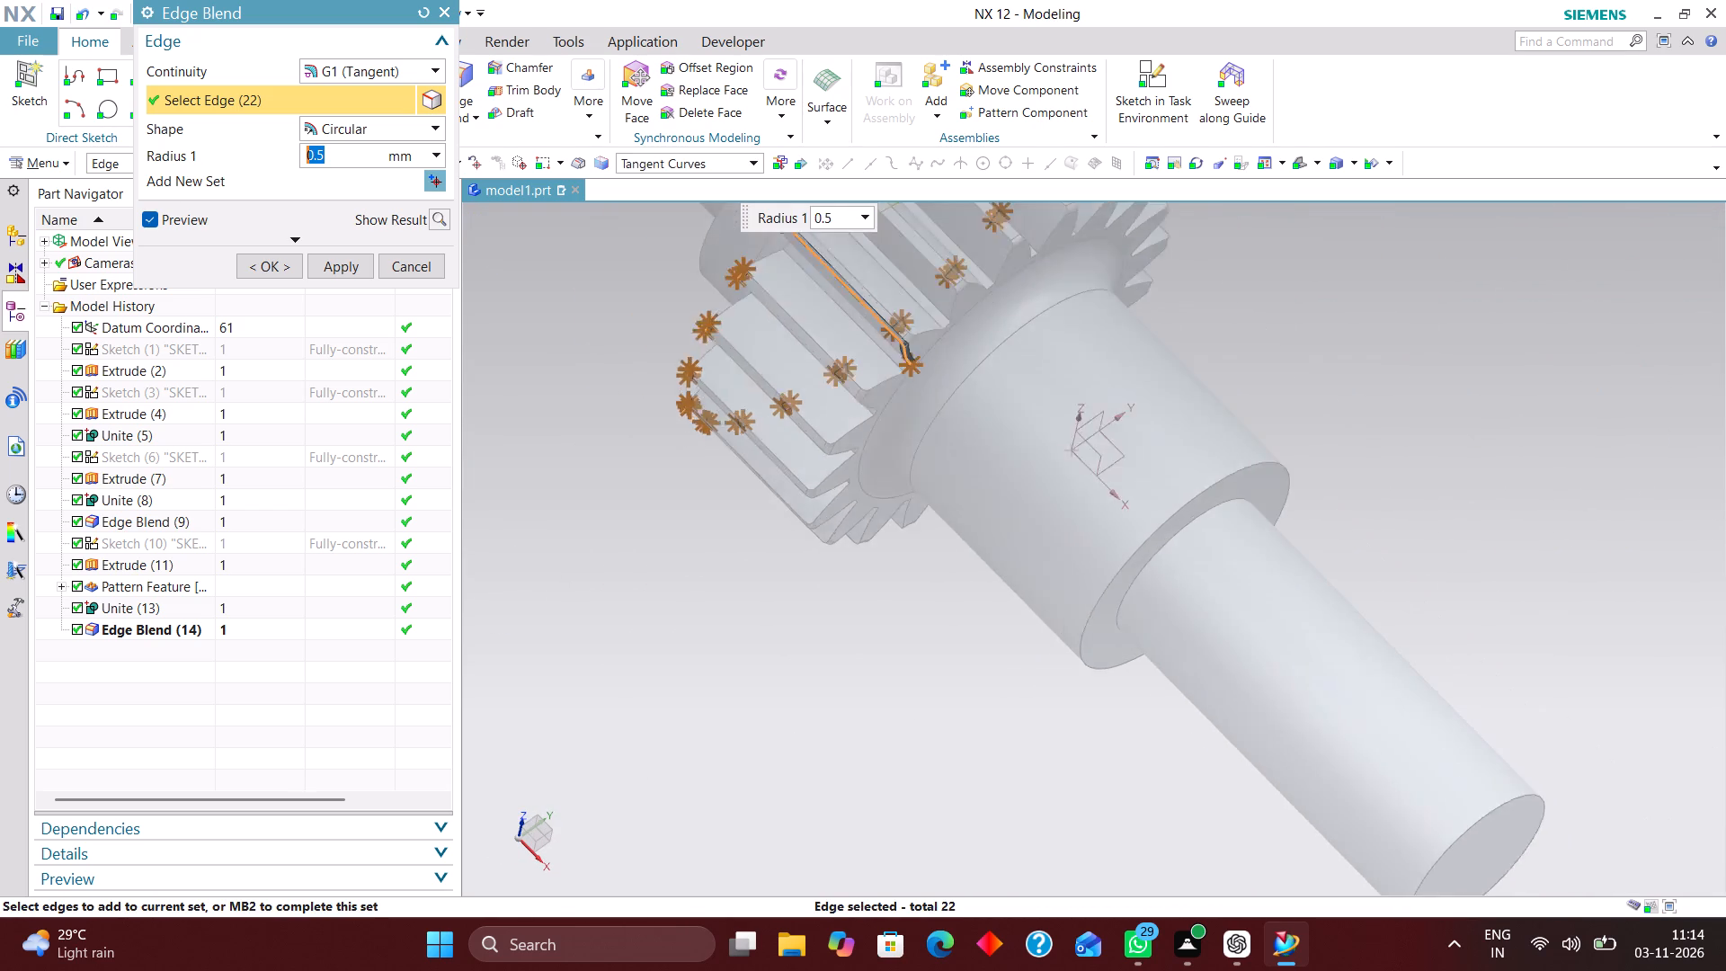
scroll(1072, 720, down, 1)
scroll(909, 388, up, 7)
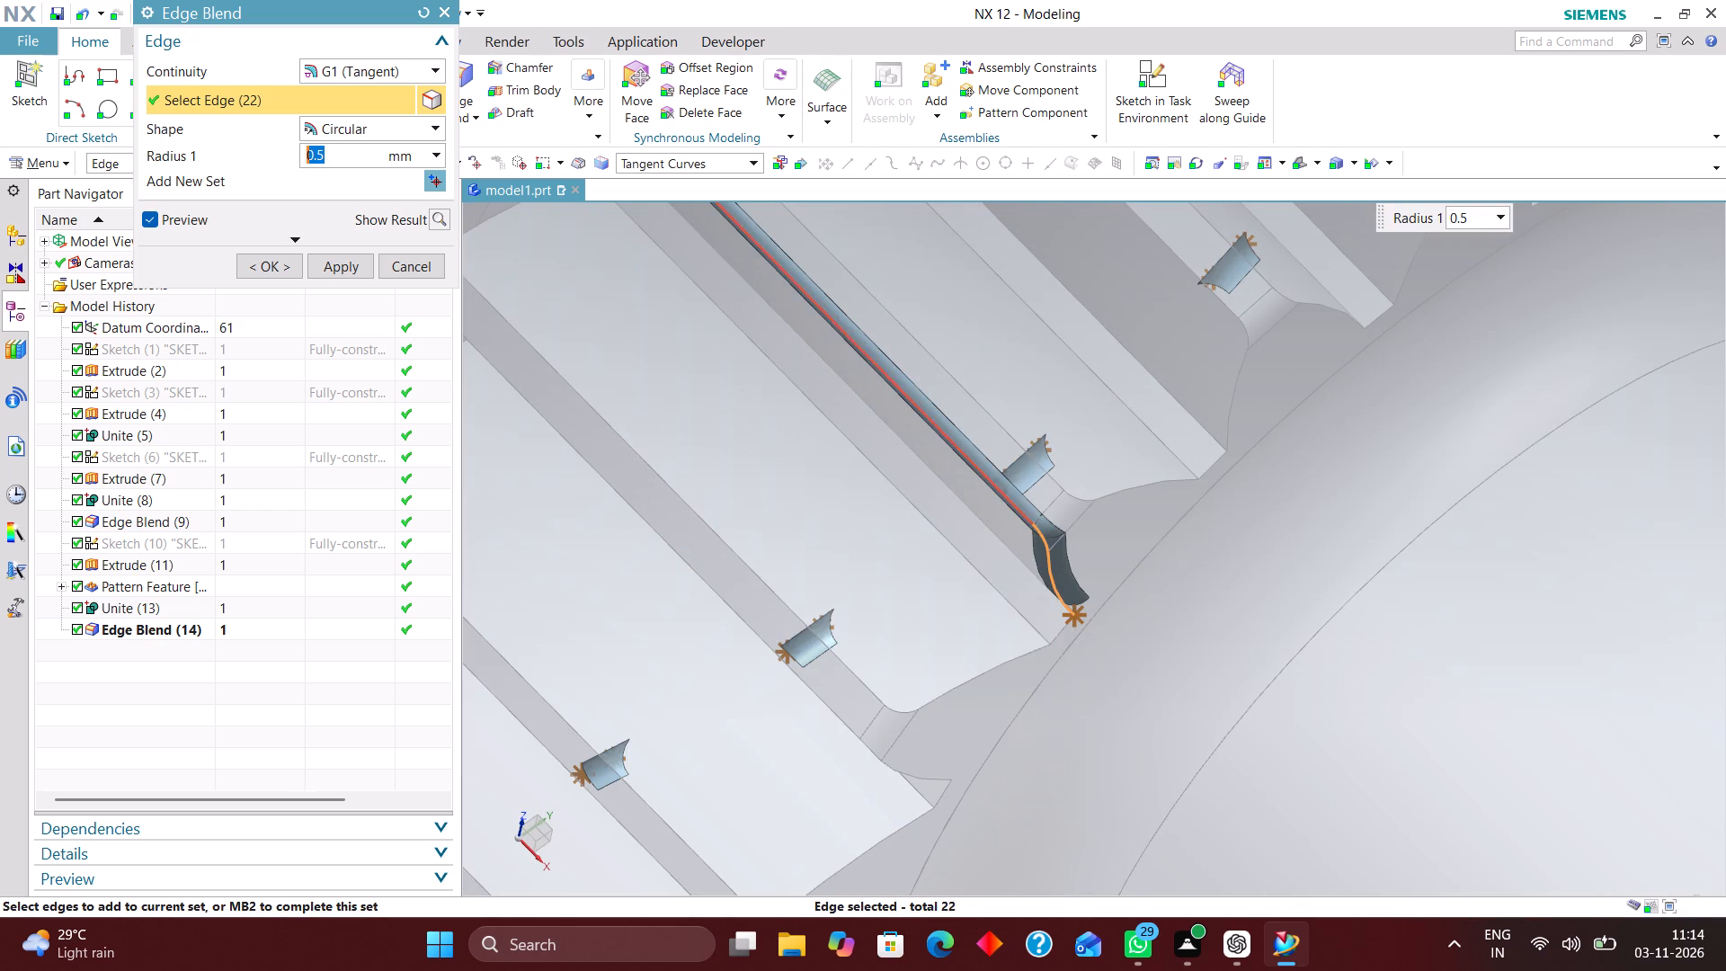
shift+click(953, 443)
scroll(1022, 608, down, 6)
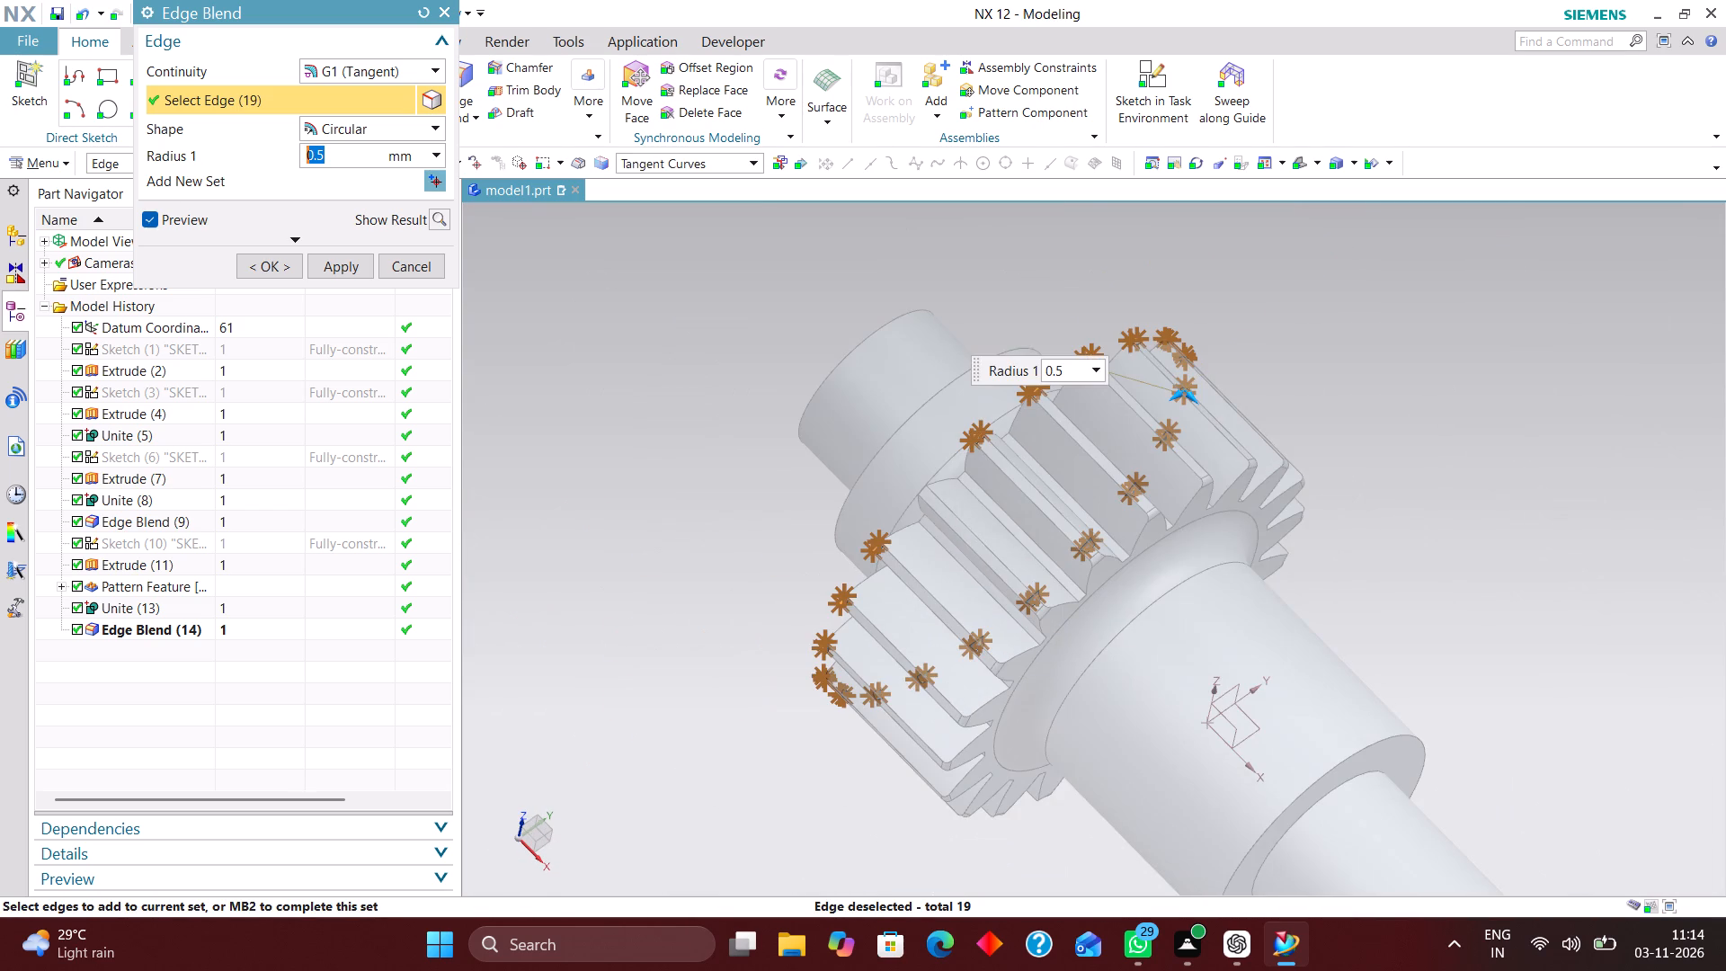
scroll(936, 494, up, 3)
middle_drag(1017, 538, 1060, 571)
scroll(1109, 661, up, 6)
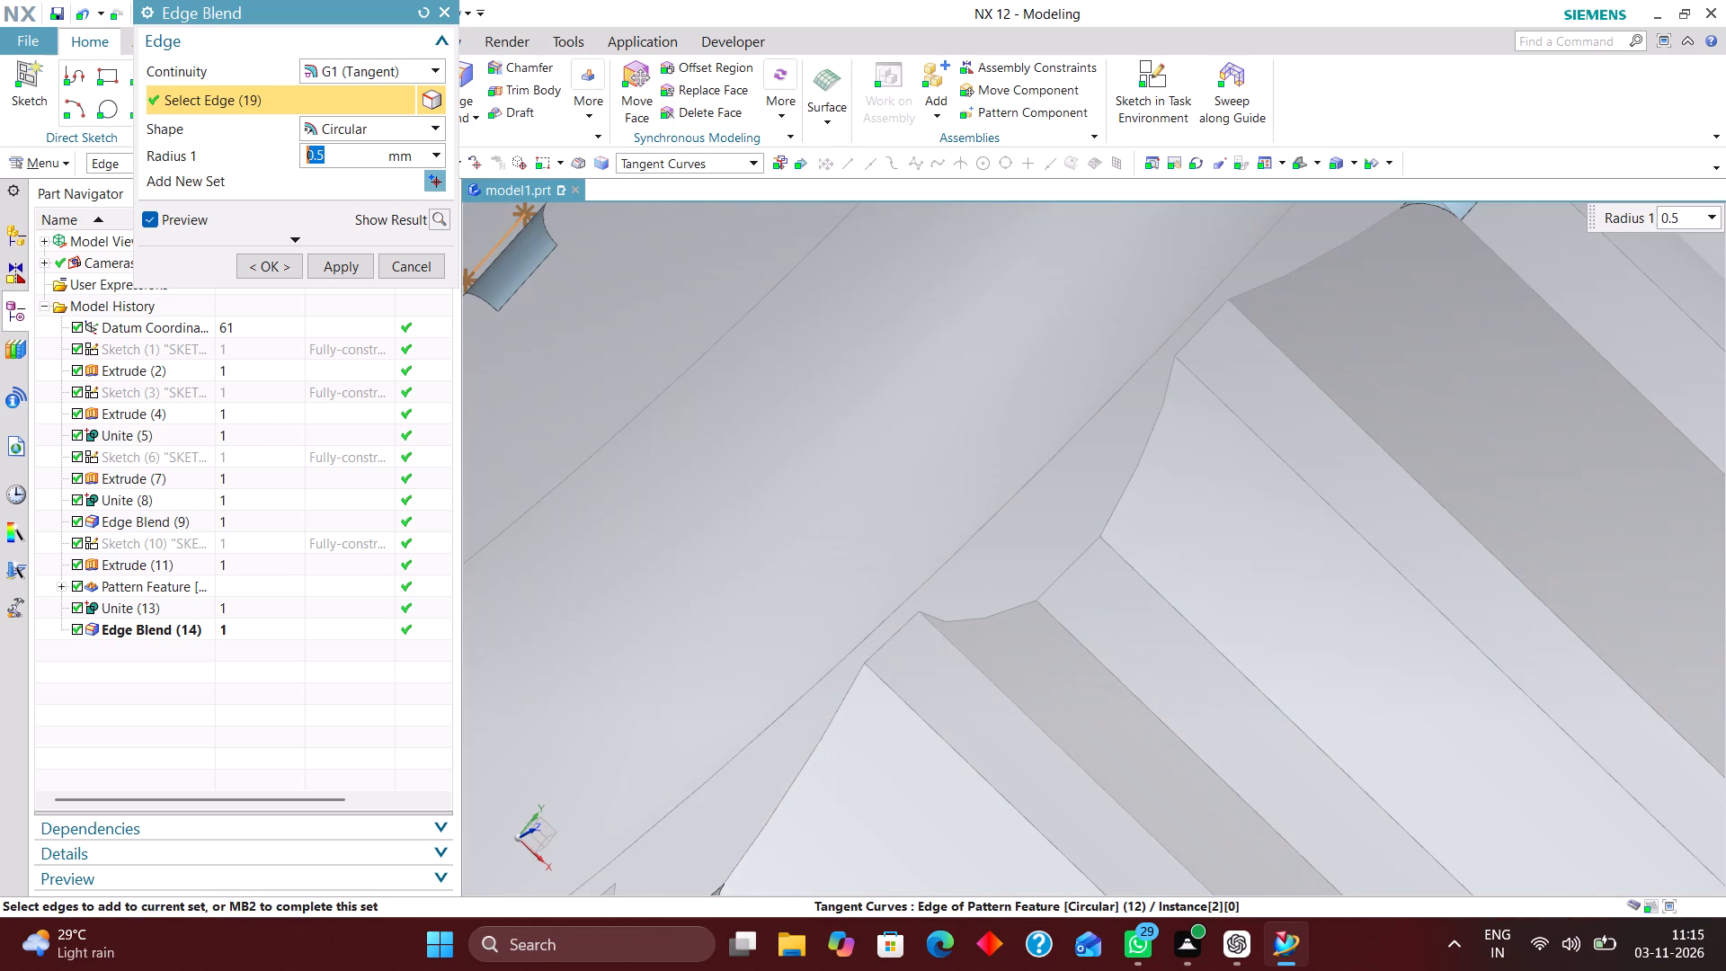
click(1074, 575)
scroll(996, 638, down, 4)
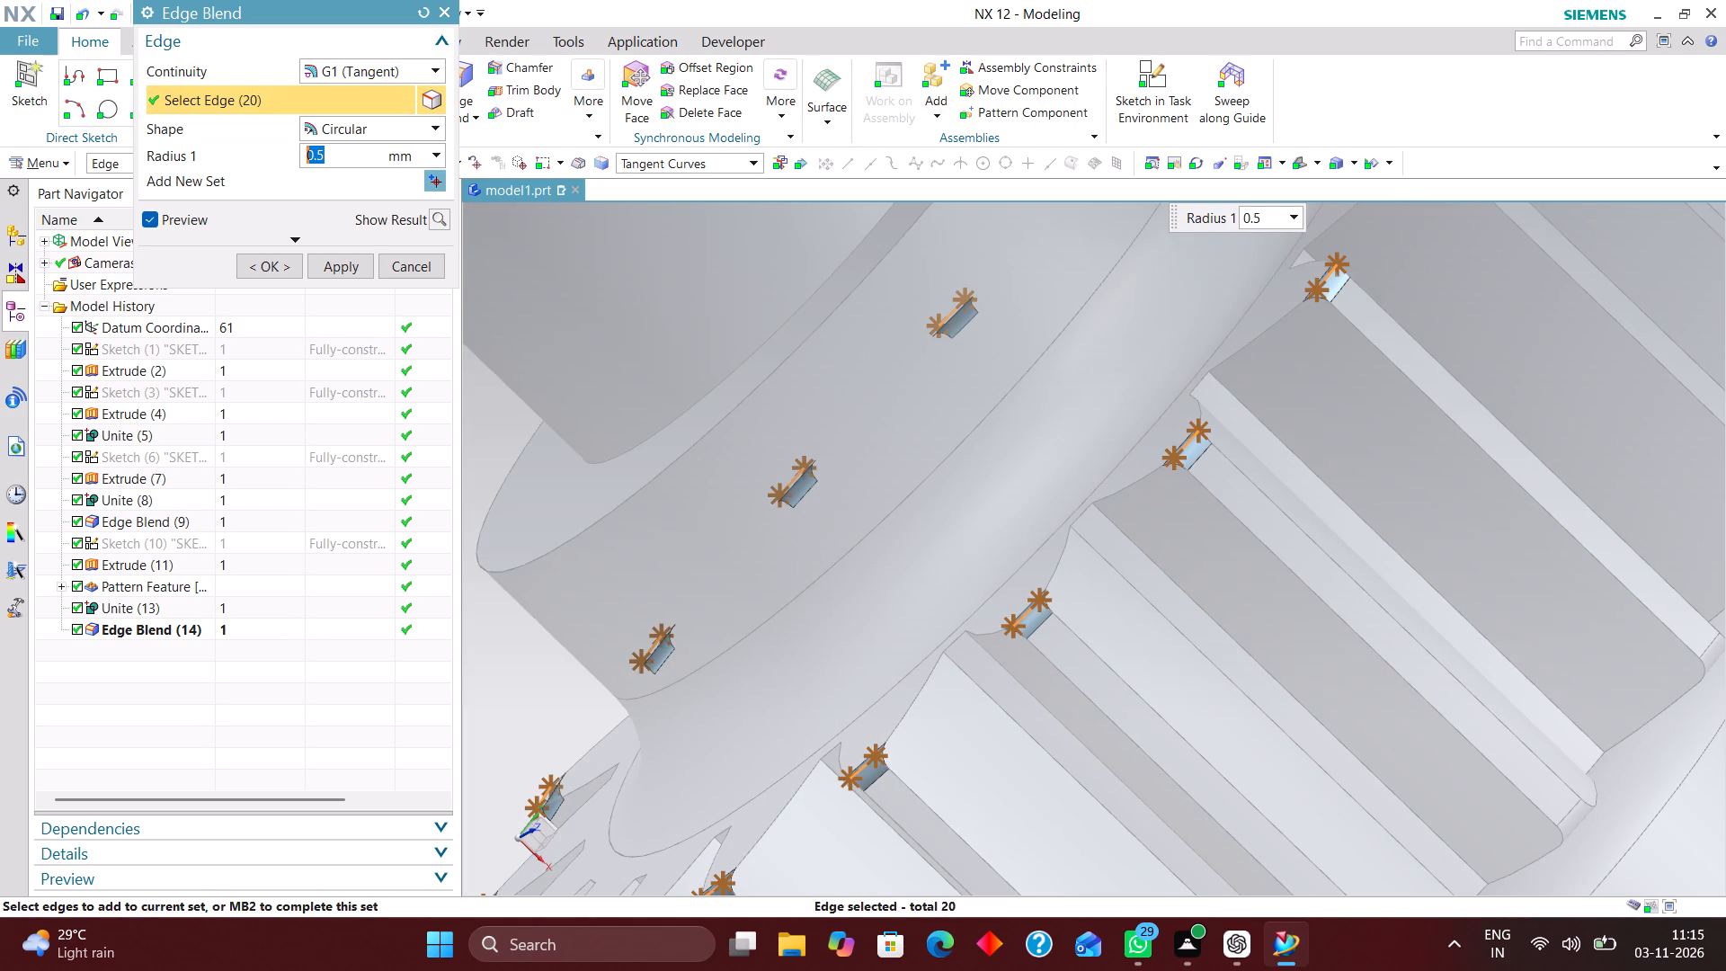
Set the blend radius to 1 mm and apply the edge blend to the selected tip edges.
key(1)
key(Return)
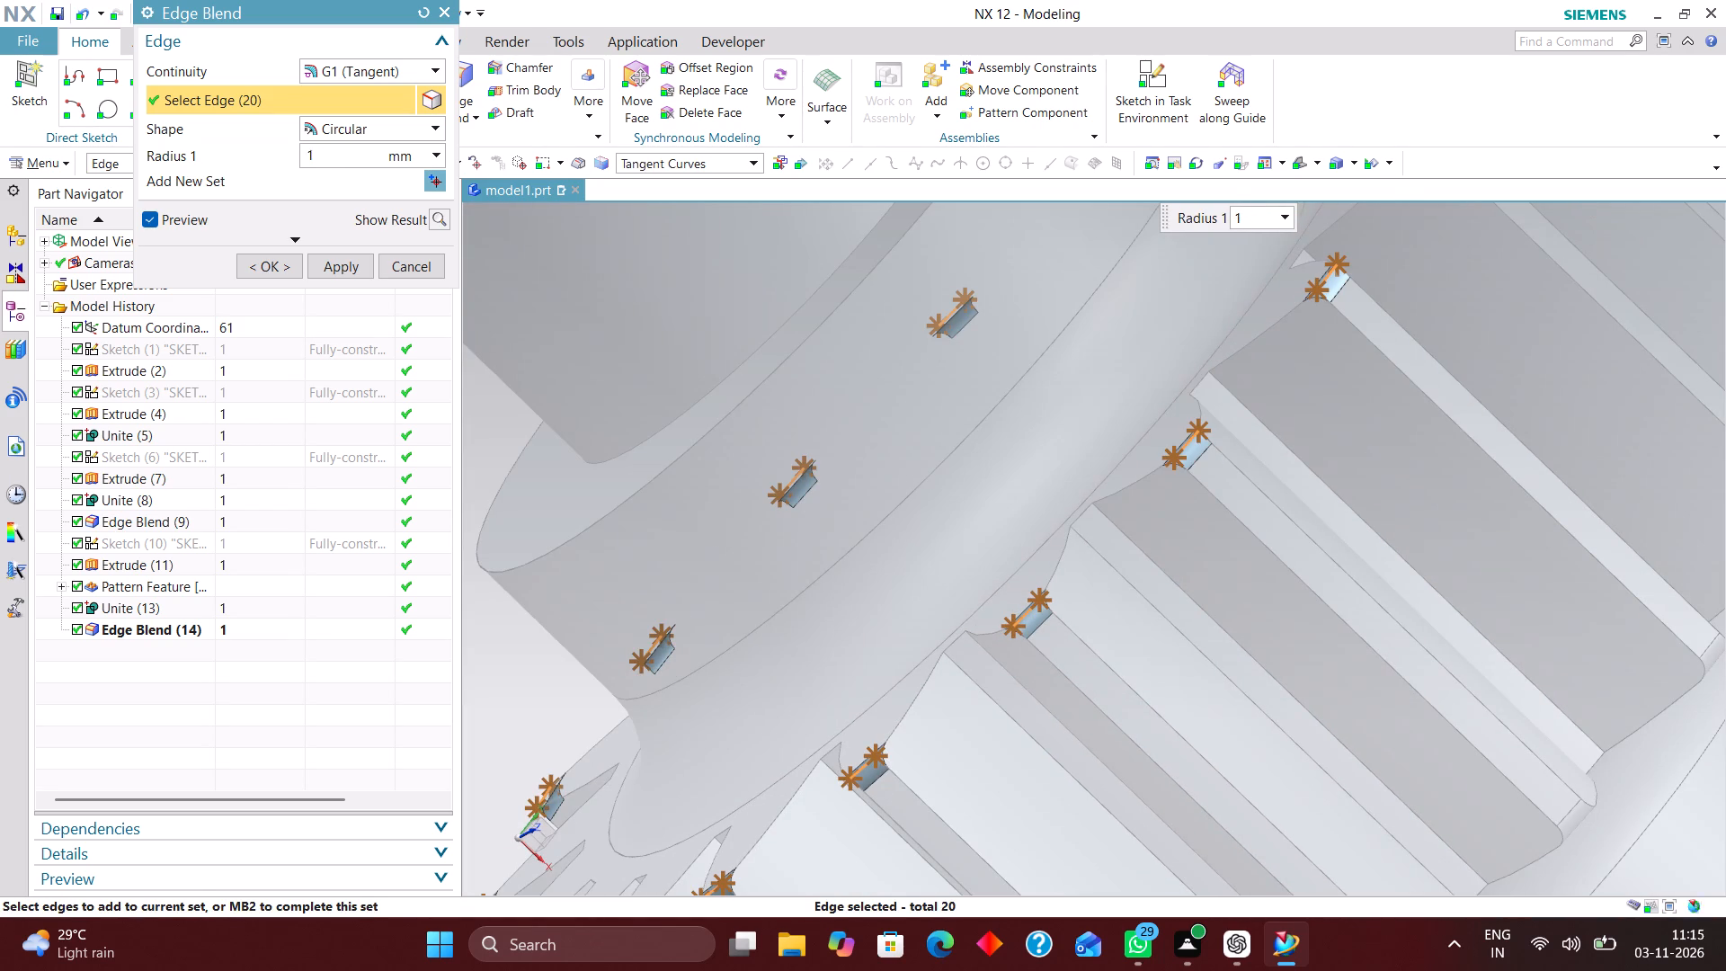
click(287, 263)
Examine the tooth tip blends on both faces of the gear.
scroll(1033, 495, down, 6)
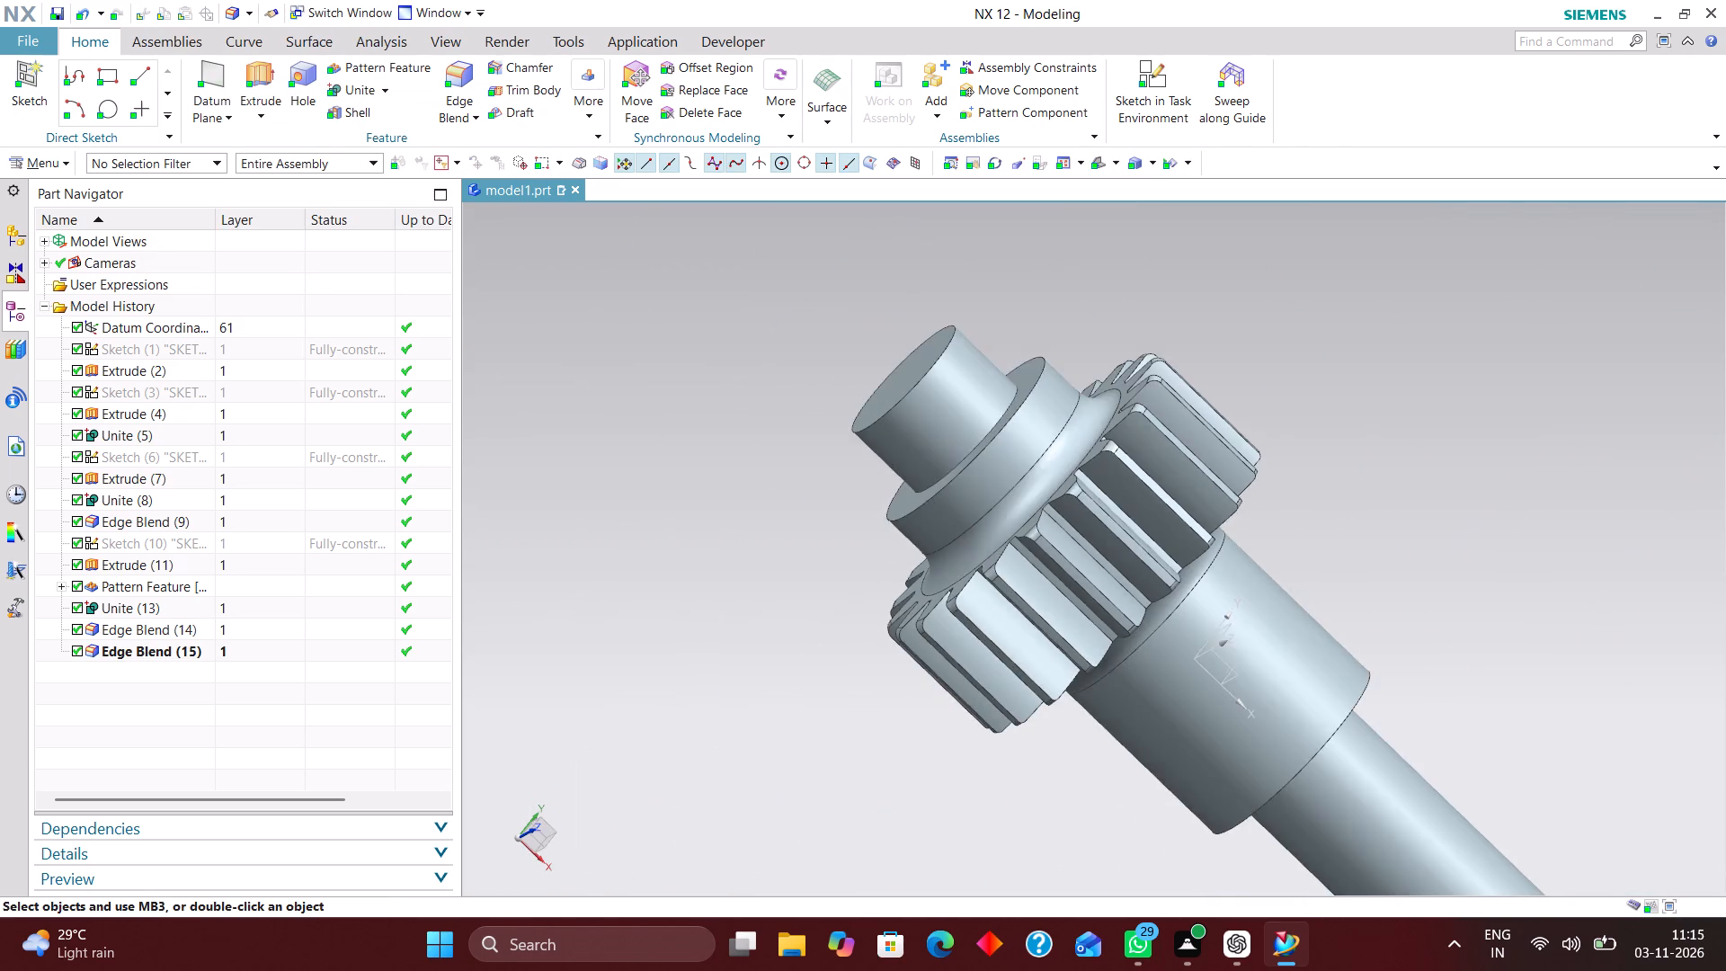
middle_drag(1251, 609, 1341, 635)
scroll(1169, 577, up, 1)
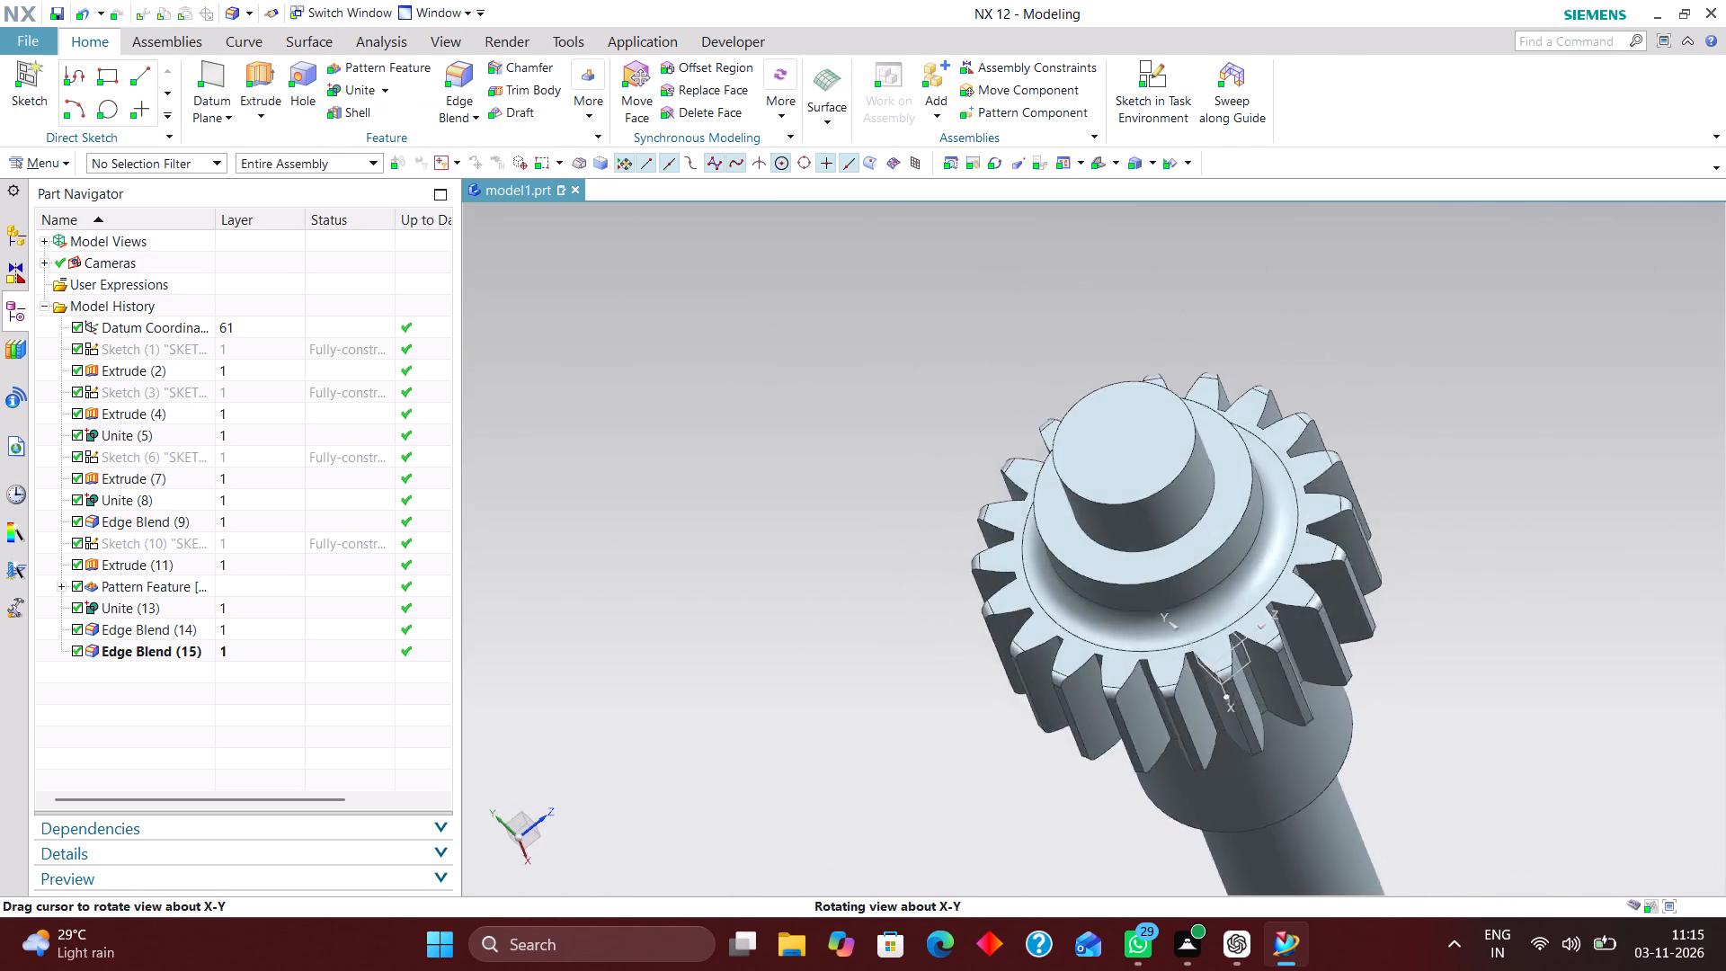
middle_drag(1341, 635, 1162, 600)
scroll(1105, 487, up, 4)
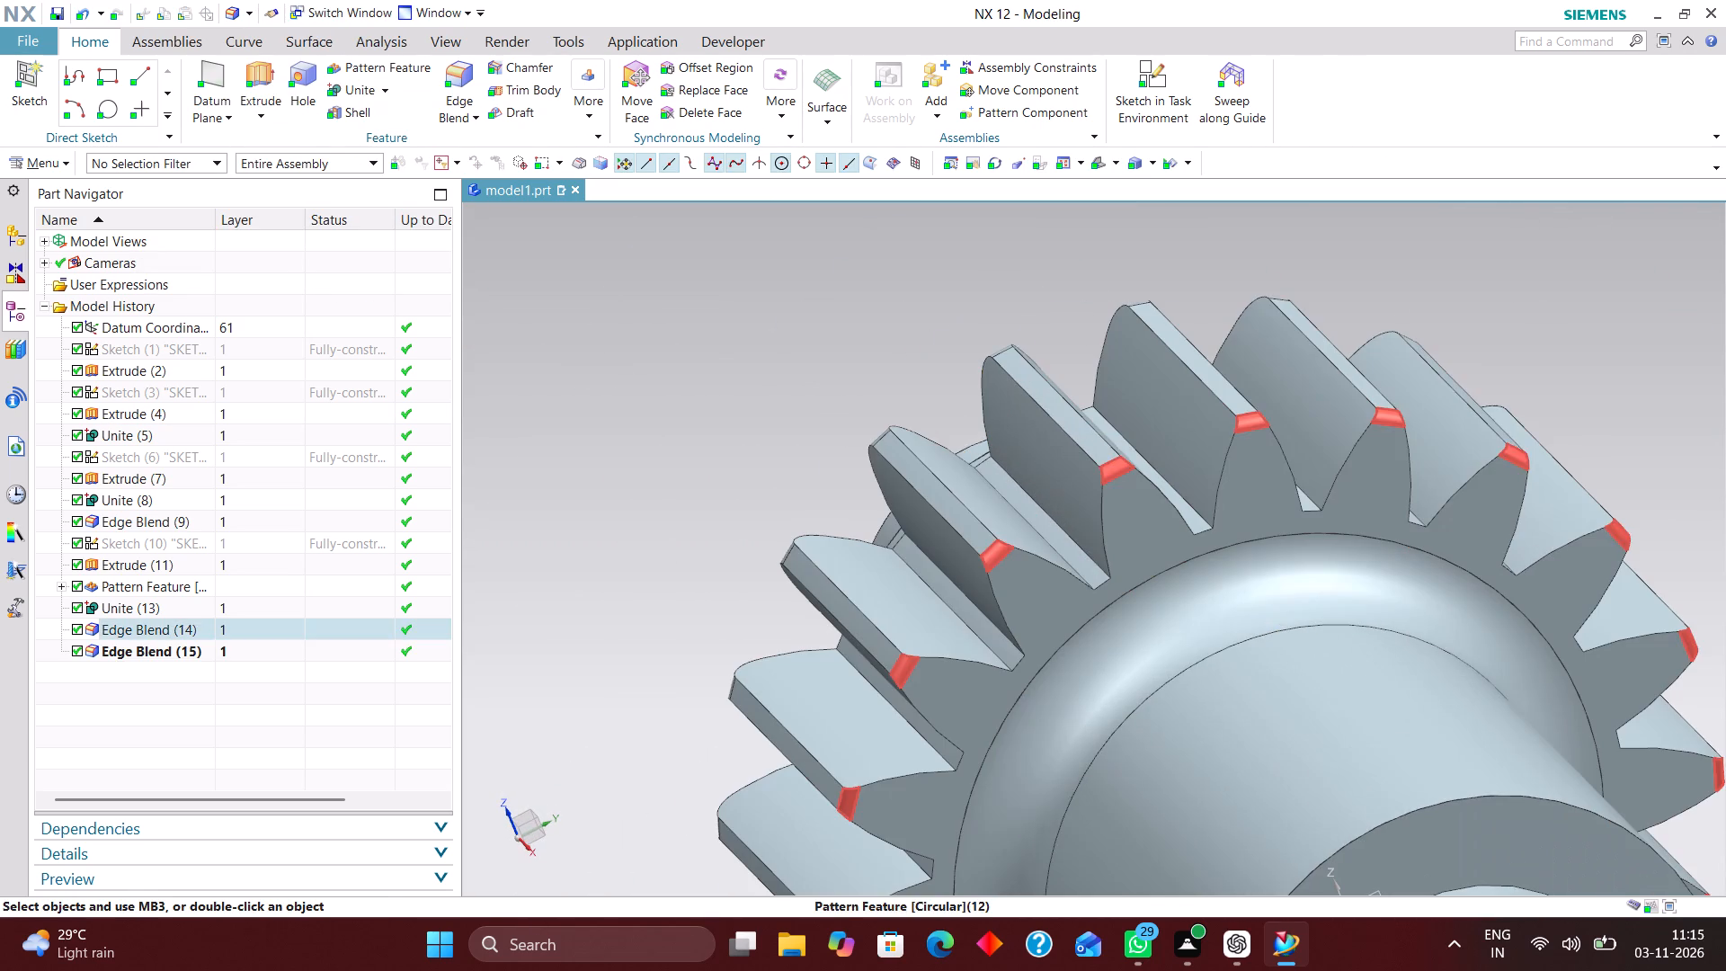
Set the radius of the earlier tooth-tip edge blend, Edge Blend (14), to 1 mm for all its tip edges.
double_click(1117, 469)
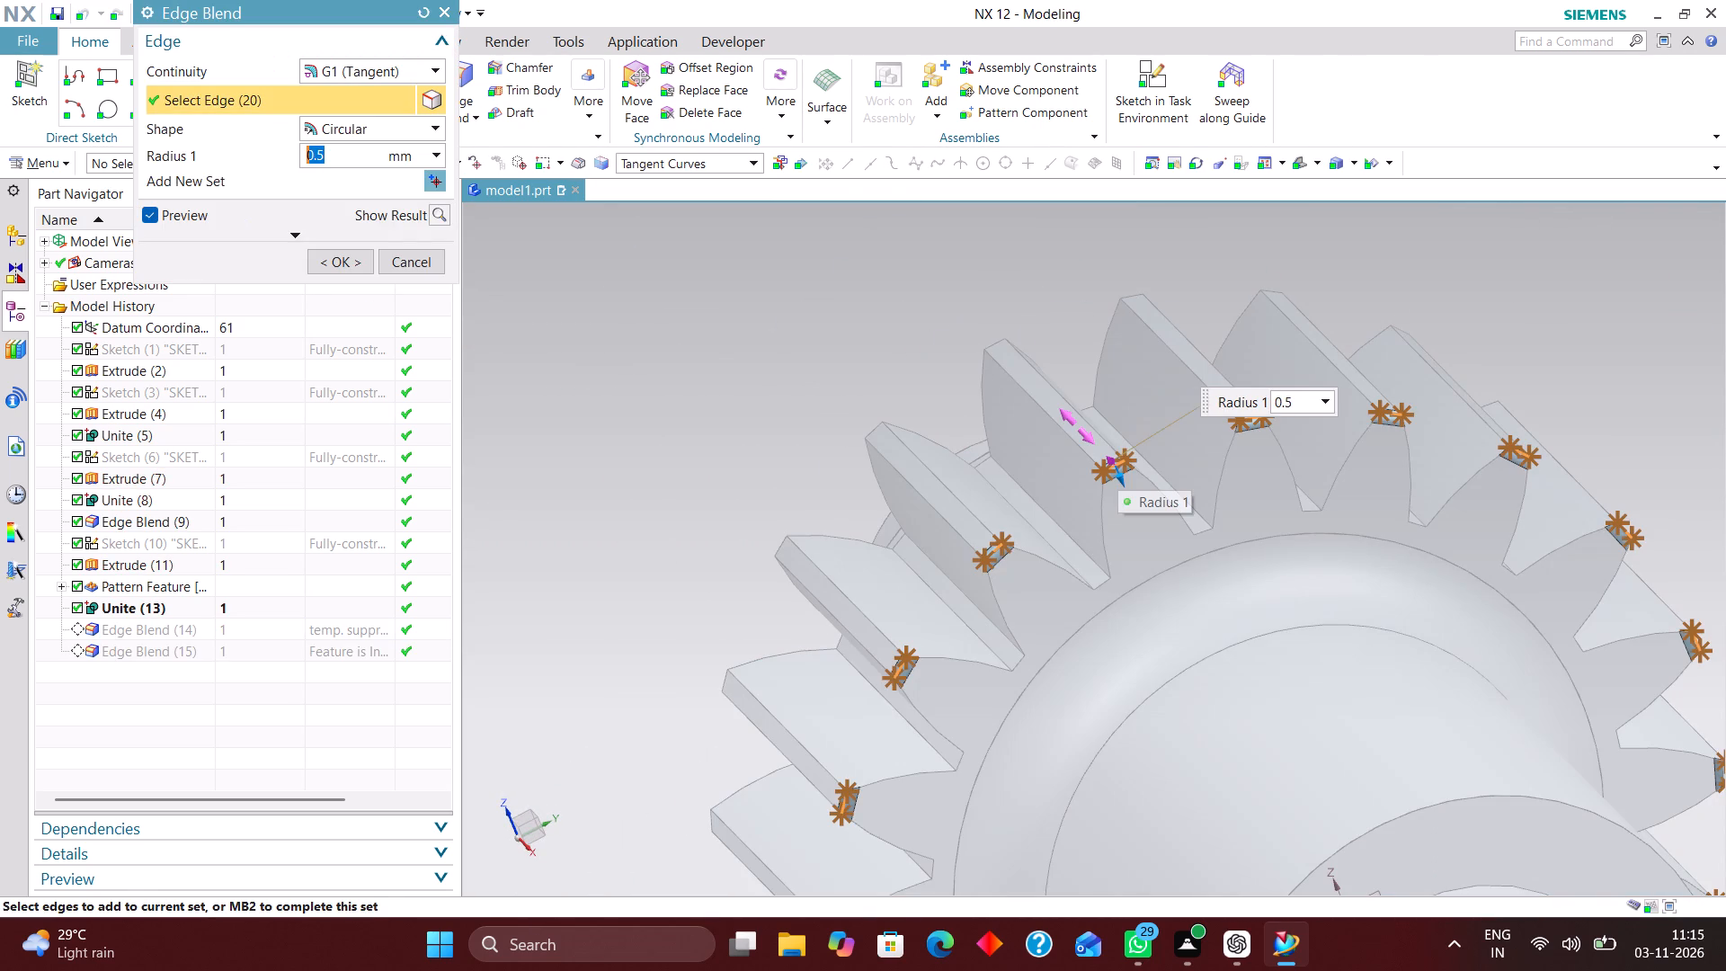
key(1)
key(Return)
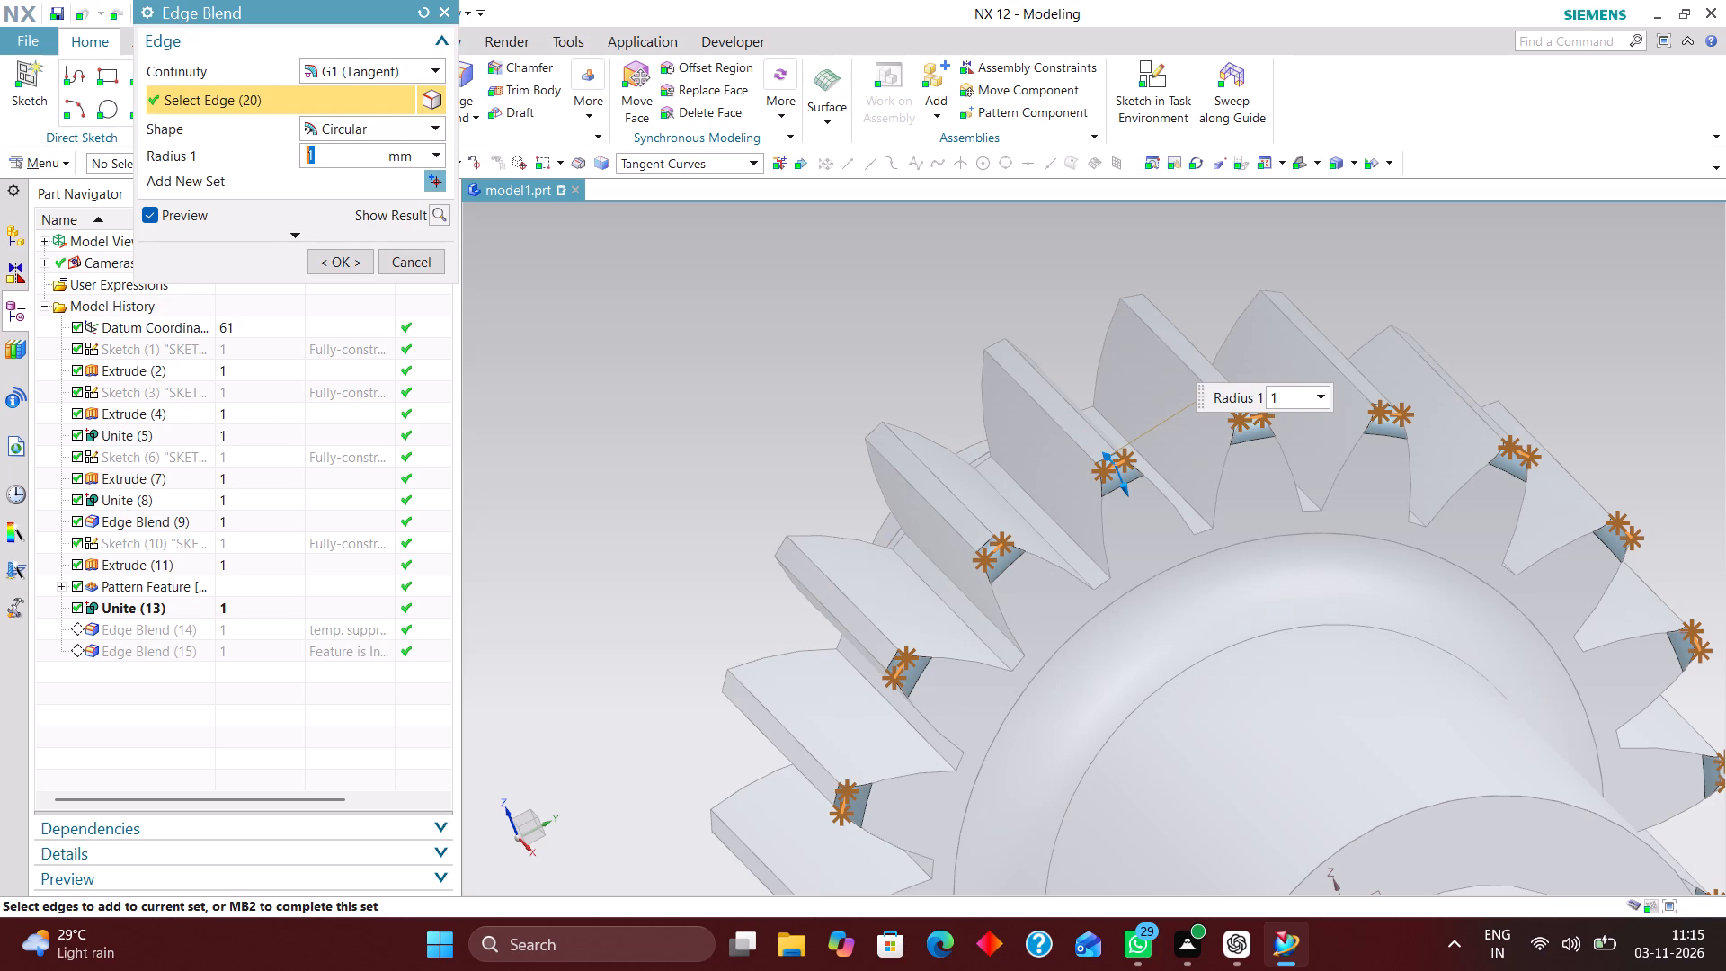
click(327, 265)
Examine the complete stepped gear shaft with its blended teeth in a standard three-dimensional view.
scroll(1104, 578, down, 1)
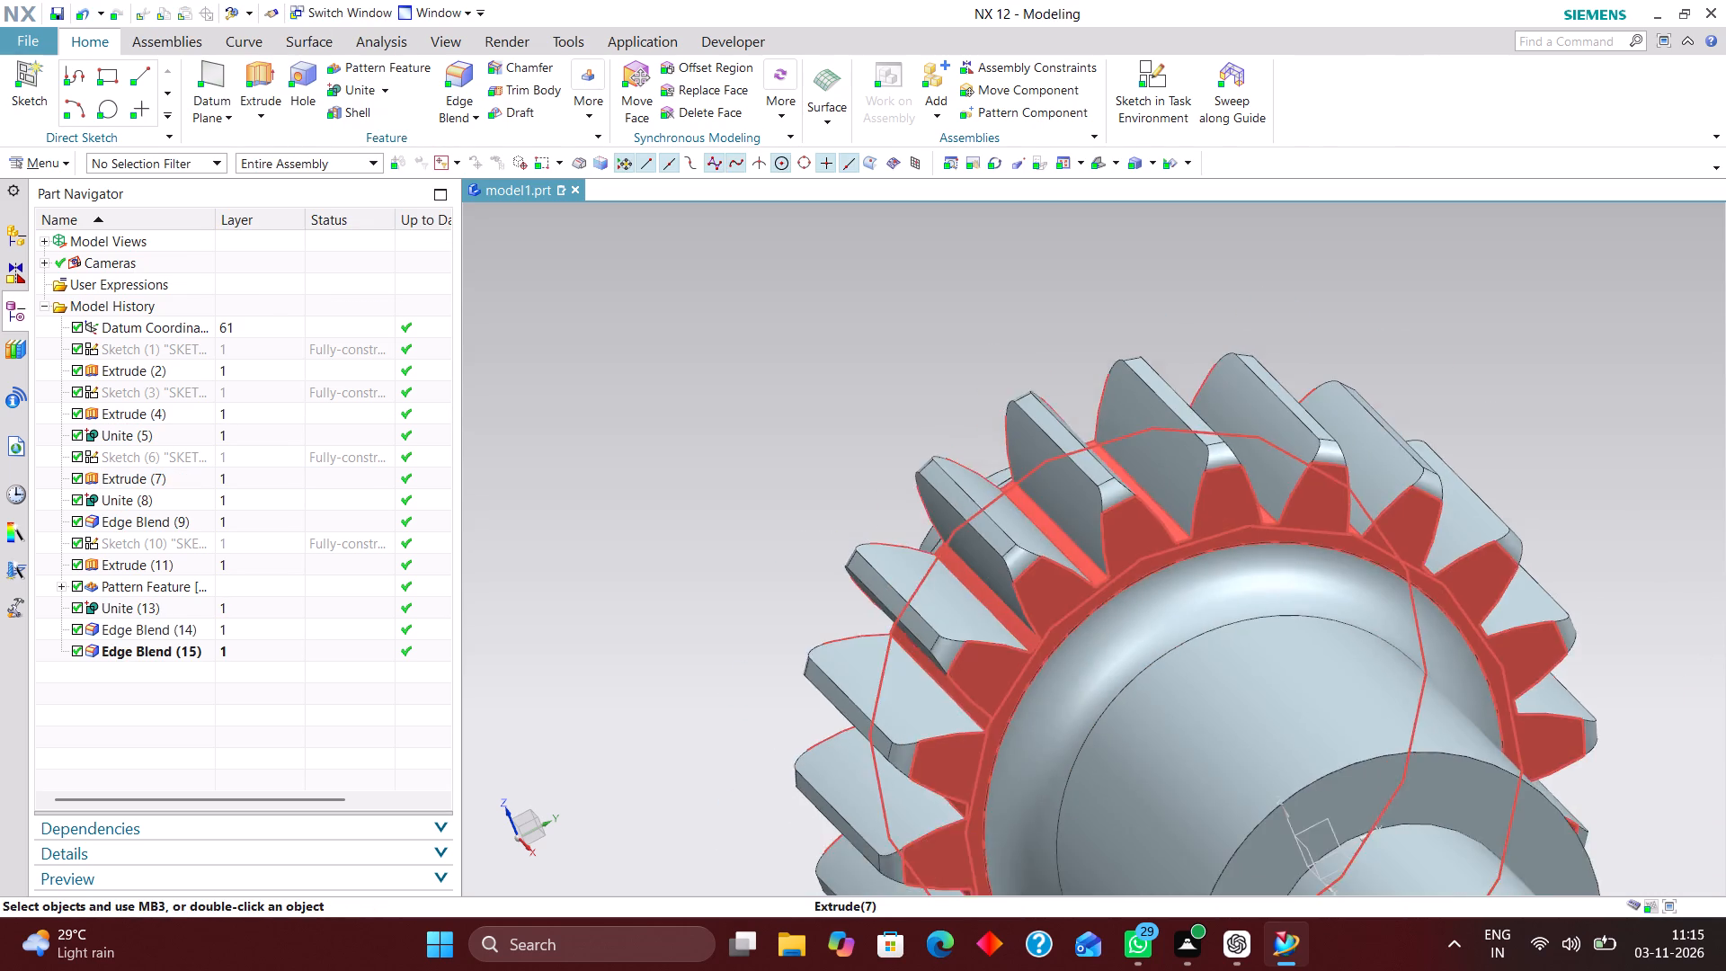
scroll(1104, 583, down, 1)
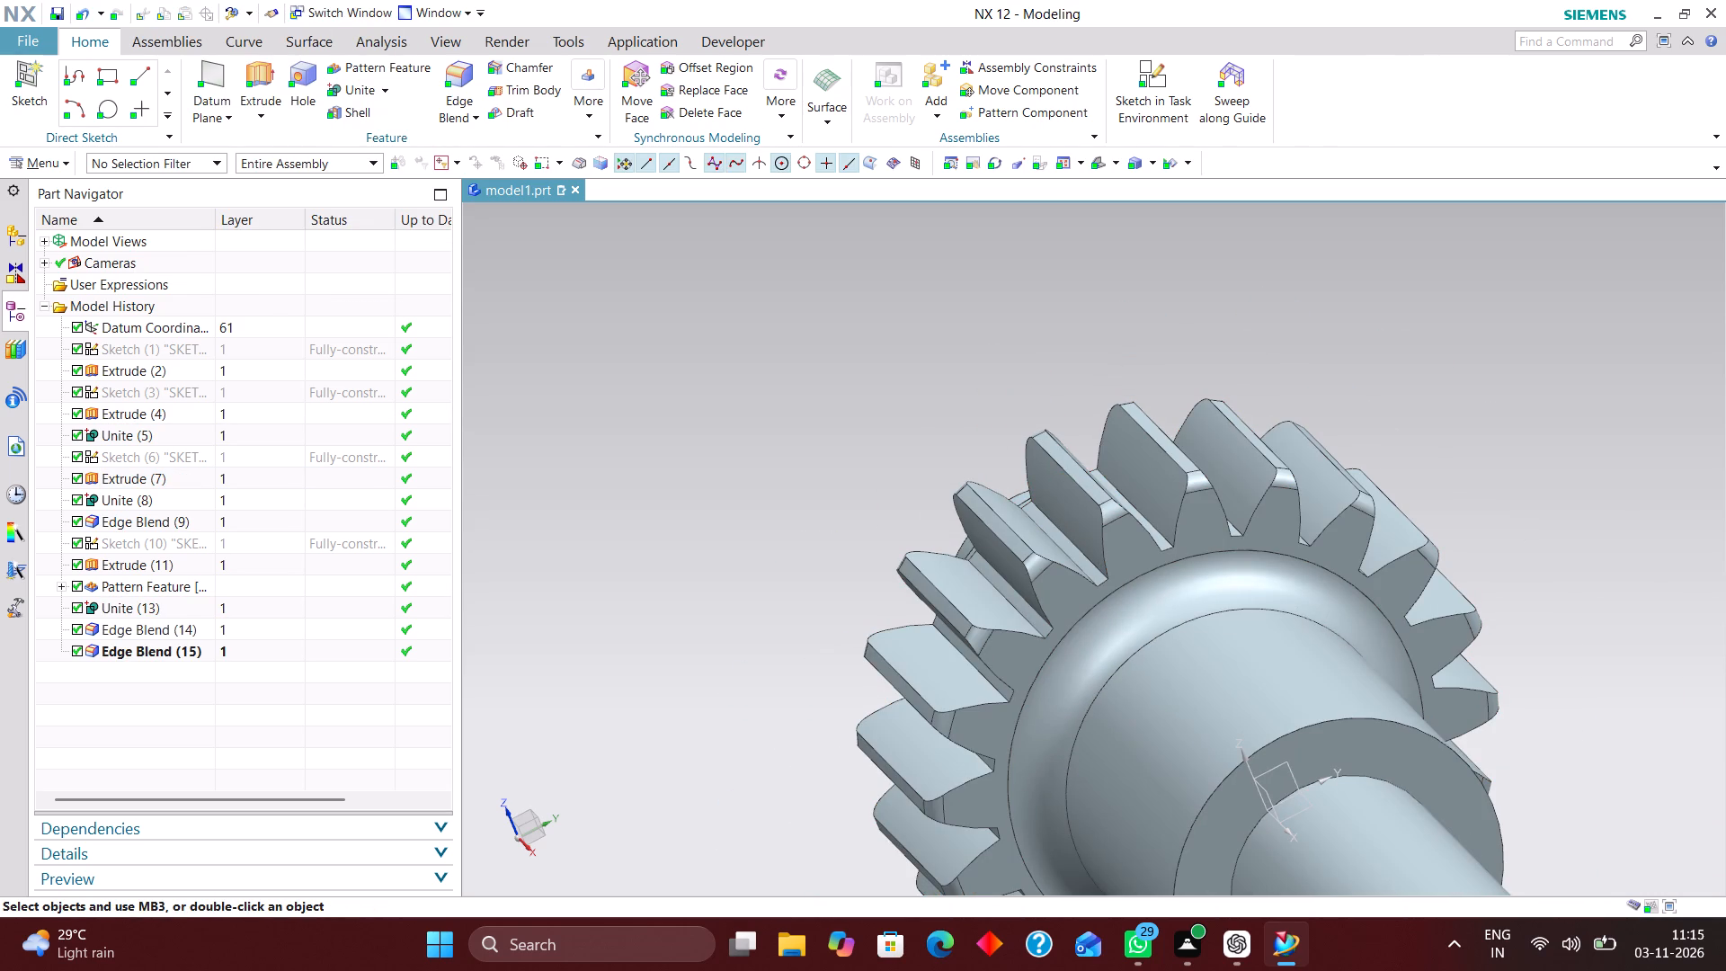
click(1094, 164)
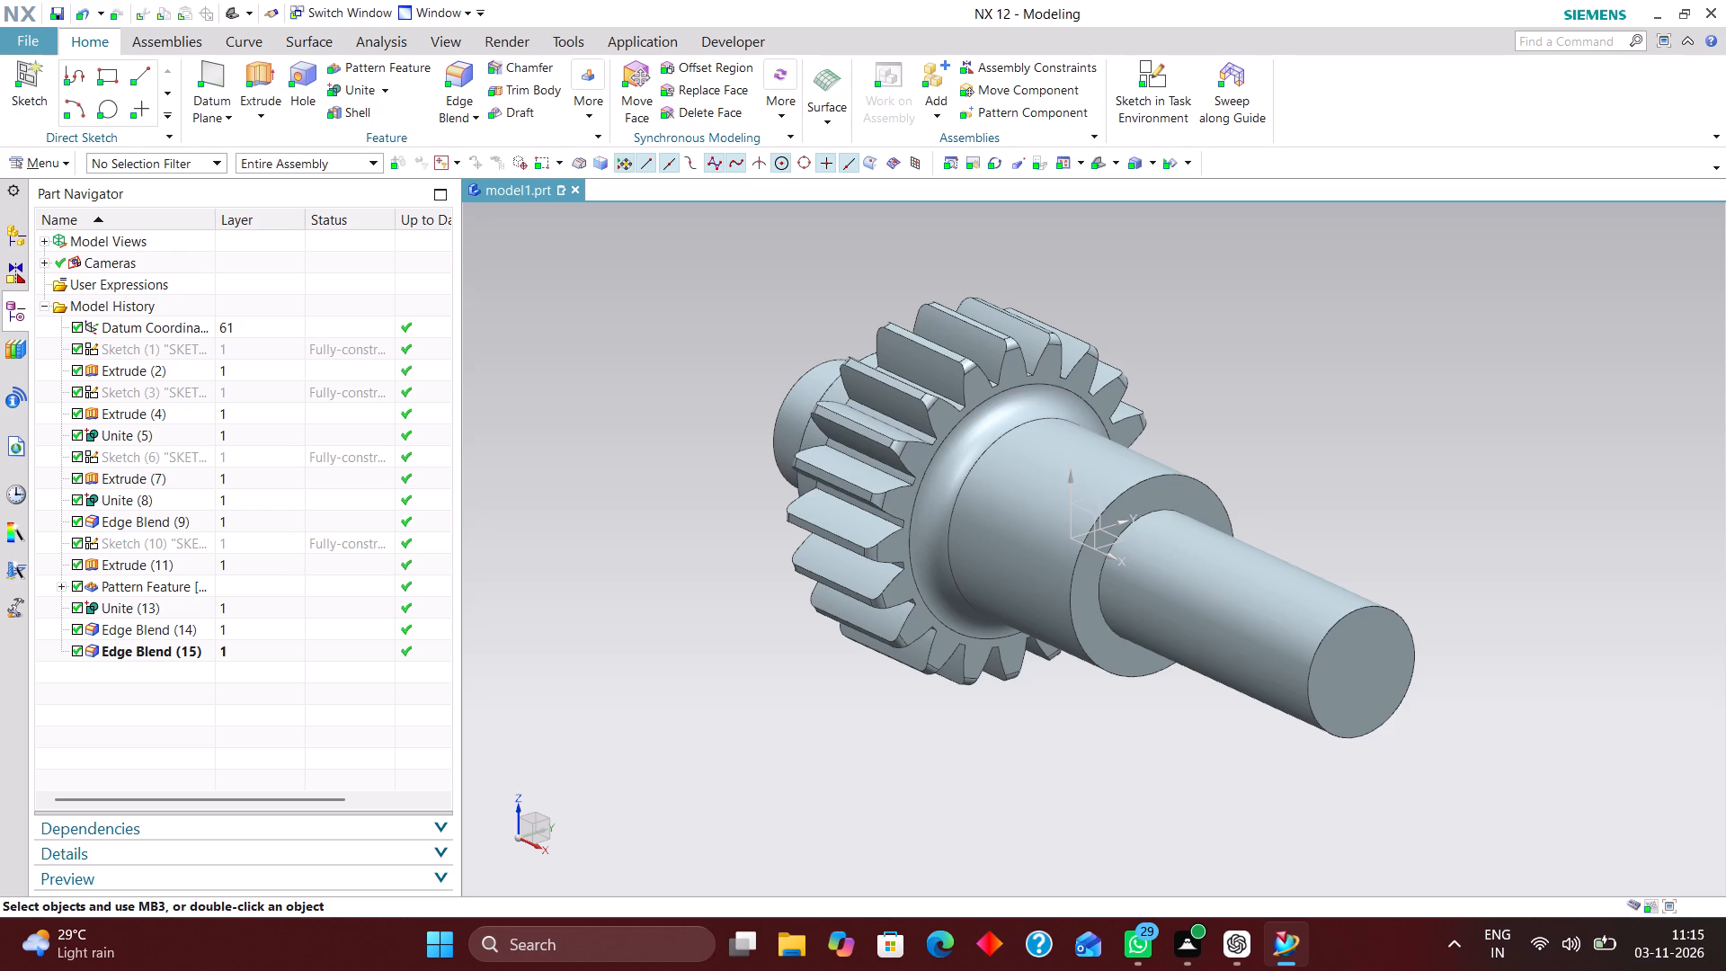
scroll(1143, 496, down, 2)
scroll(1166, 528, up, 3)
scroll(983, 503, down, 2)
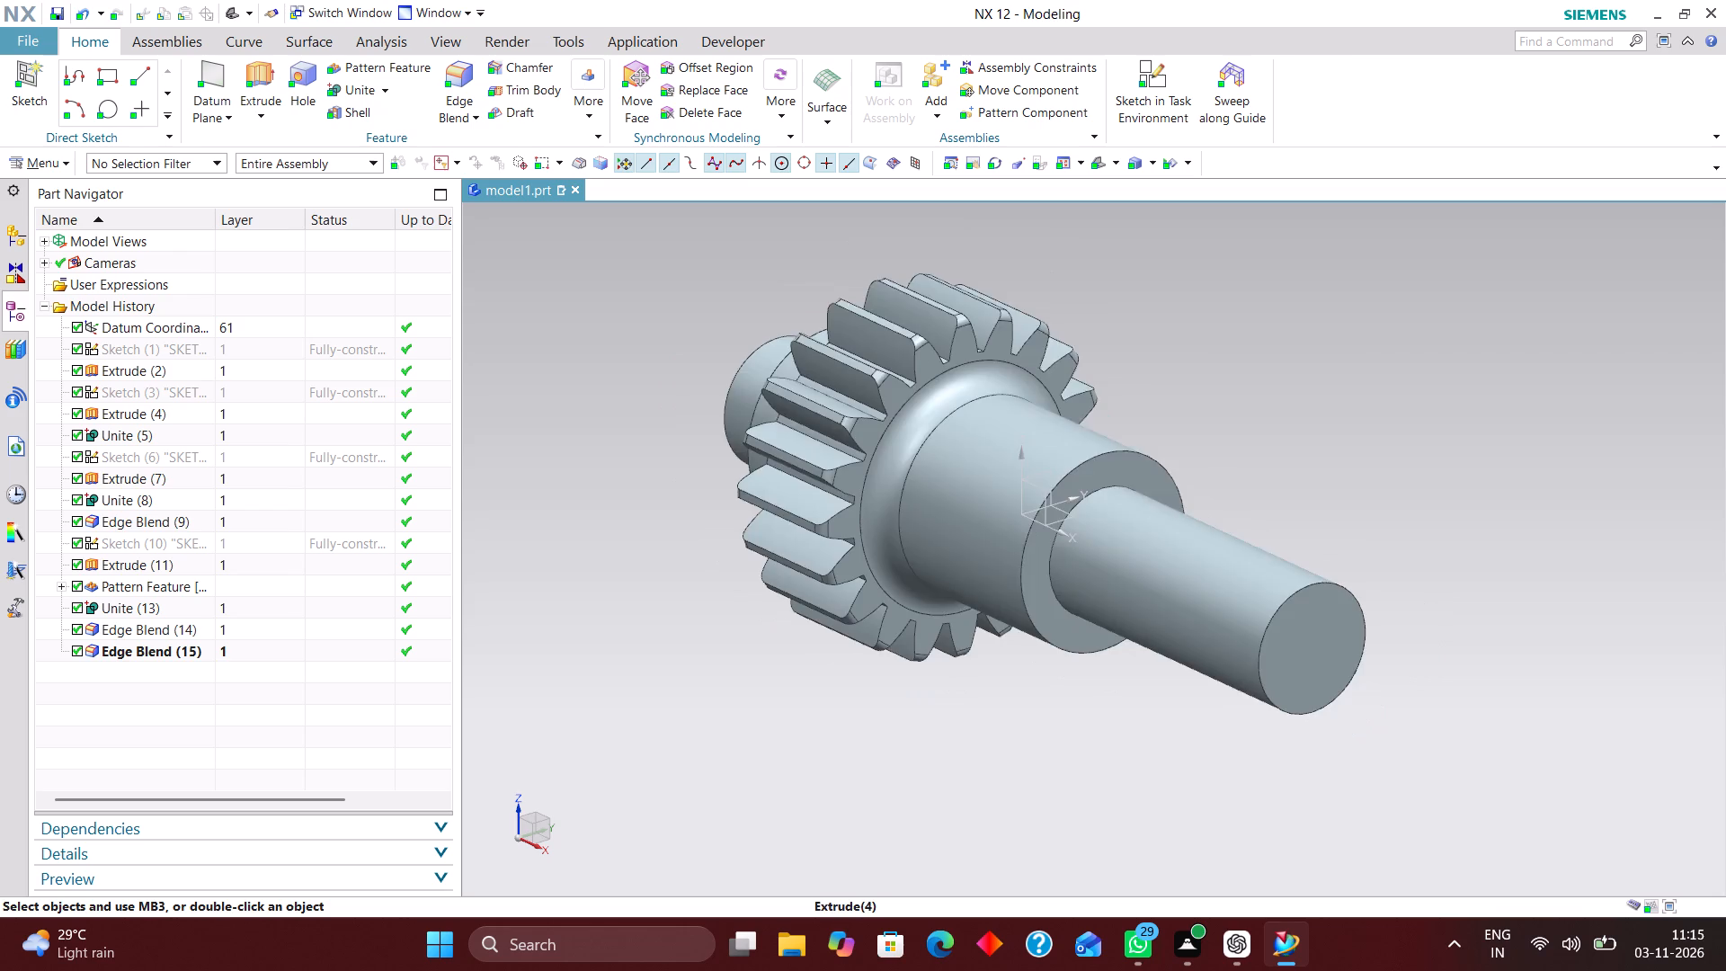
scroll(983, 507, down, 1)
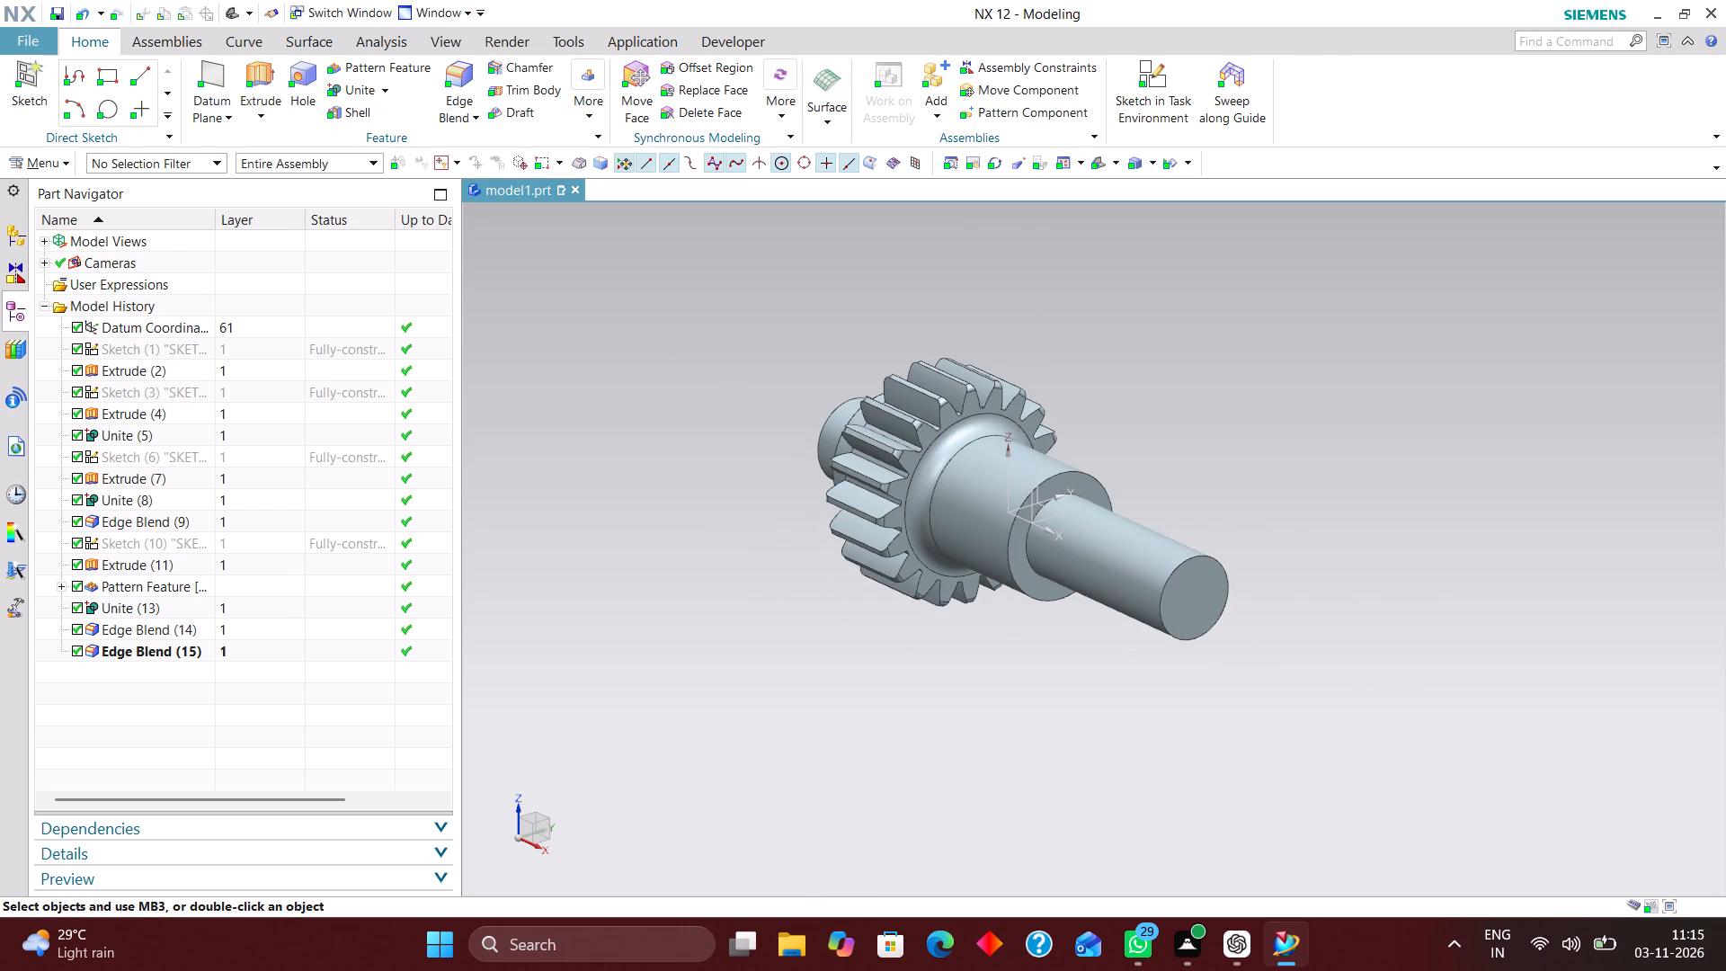
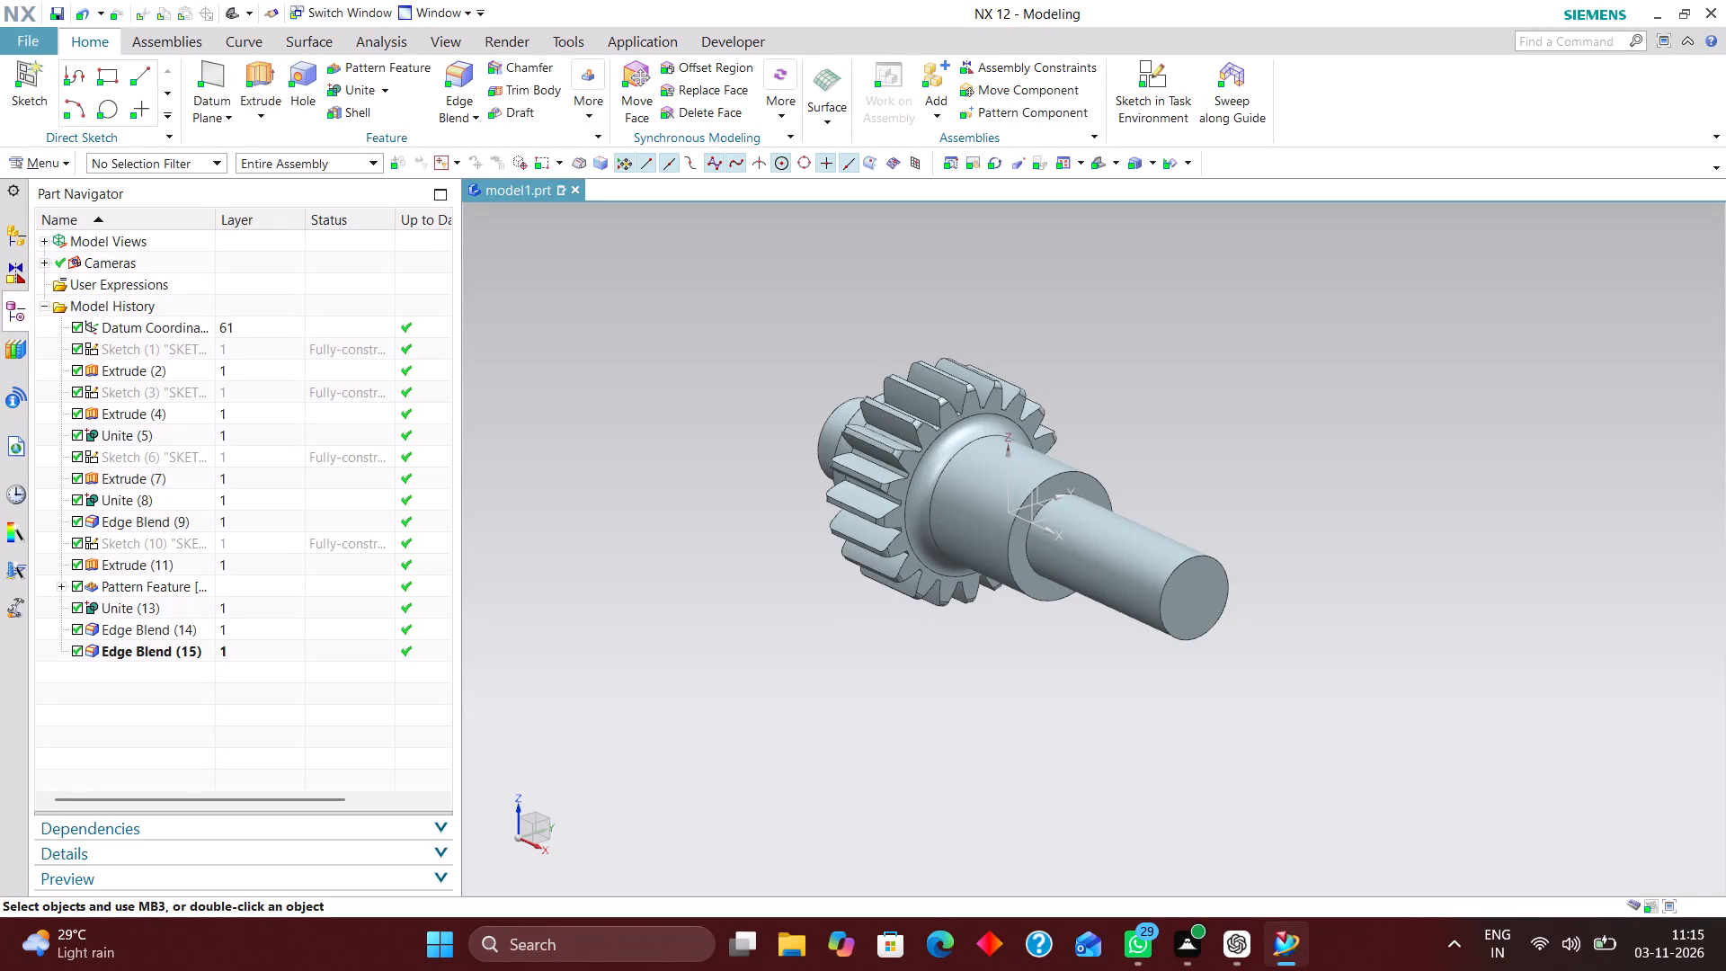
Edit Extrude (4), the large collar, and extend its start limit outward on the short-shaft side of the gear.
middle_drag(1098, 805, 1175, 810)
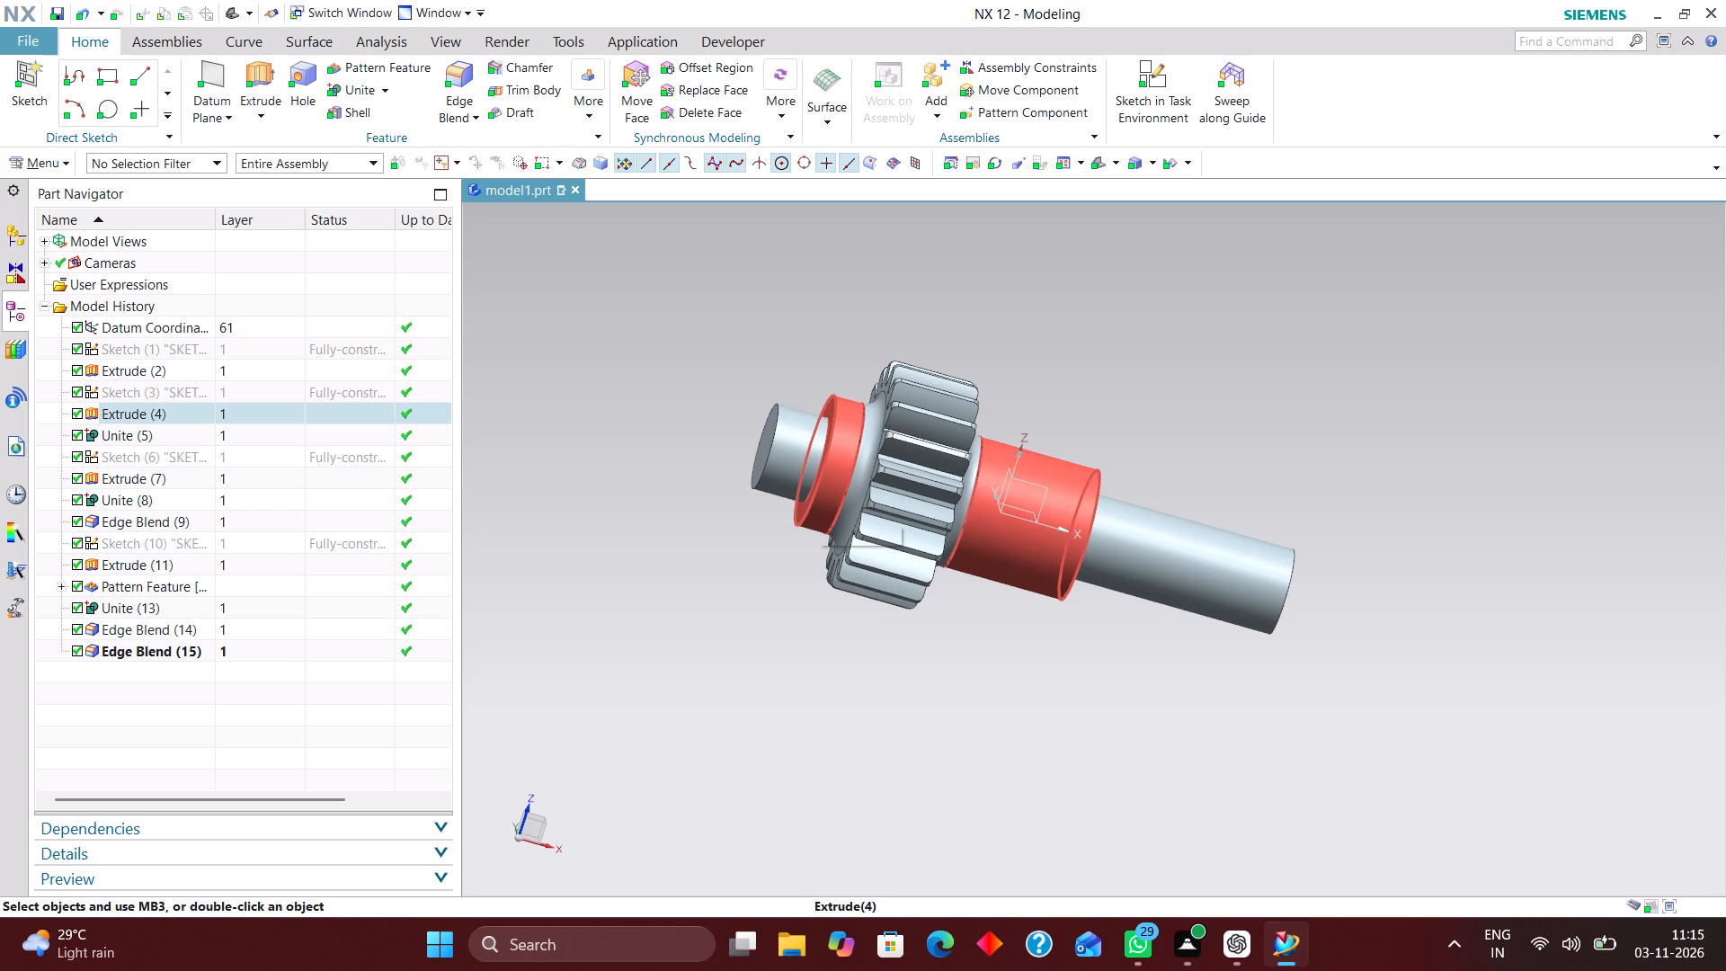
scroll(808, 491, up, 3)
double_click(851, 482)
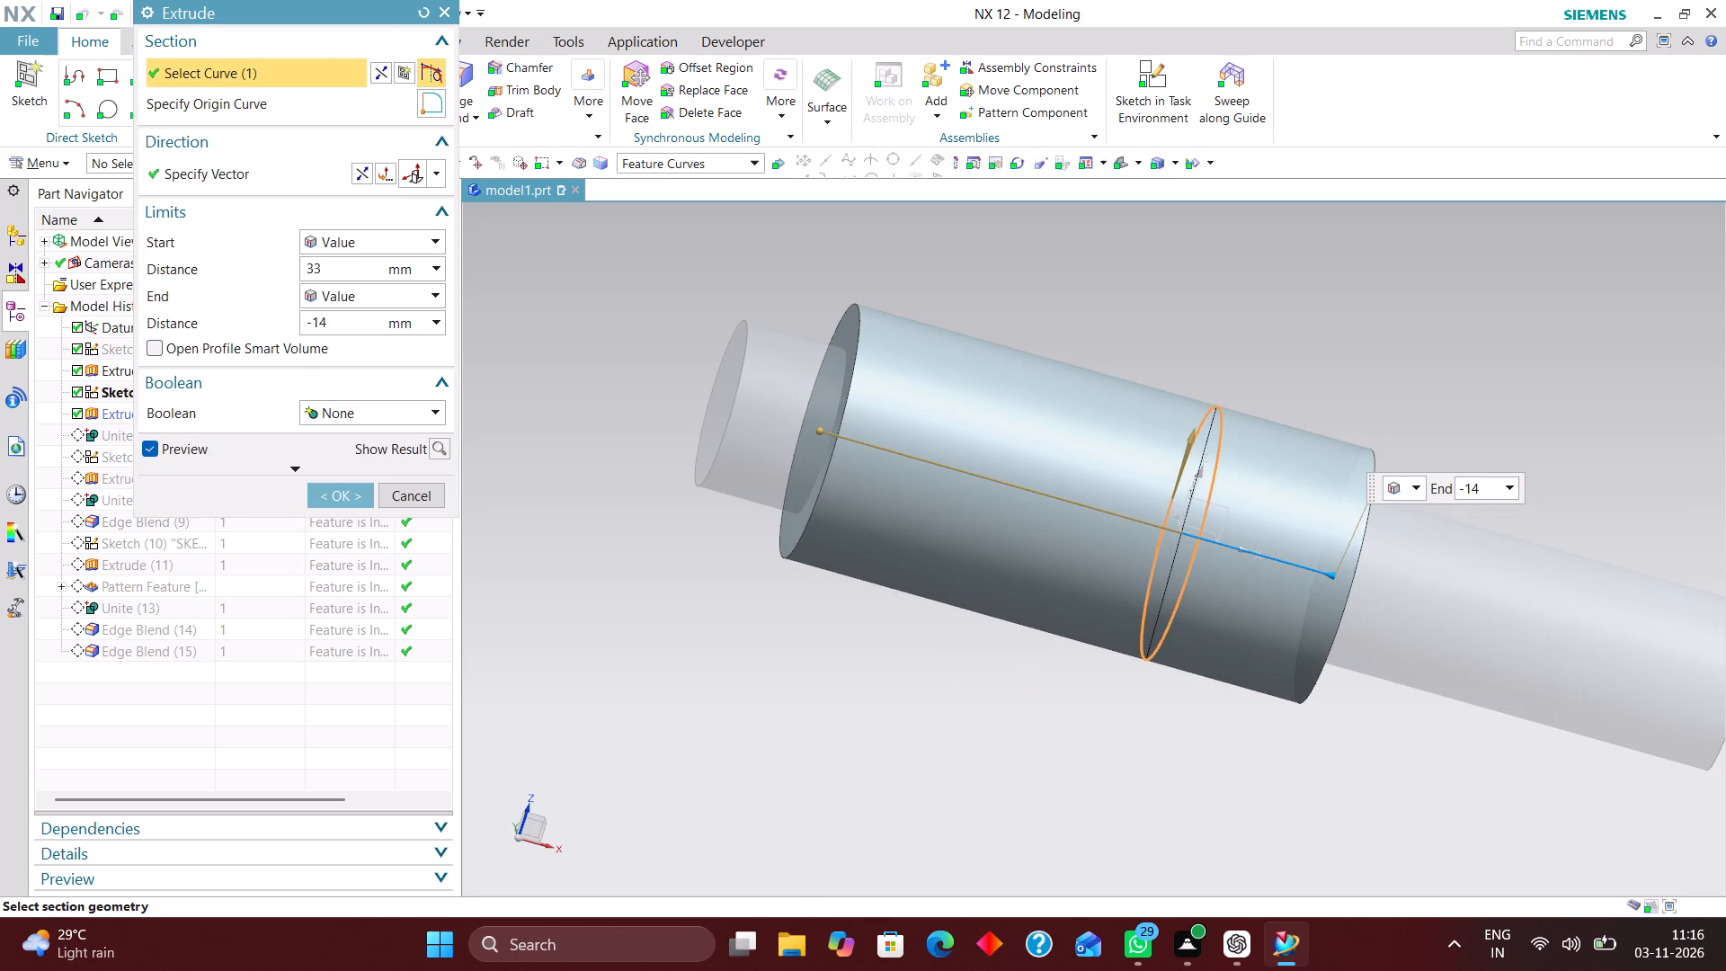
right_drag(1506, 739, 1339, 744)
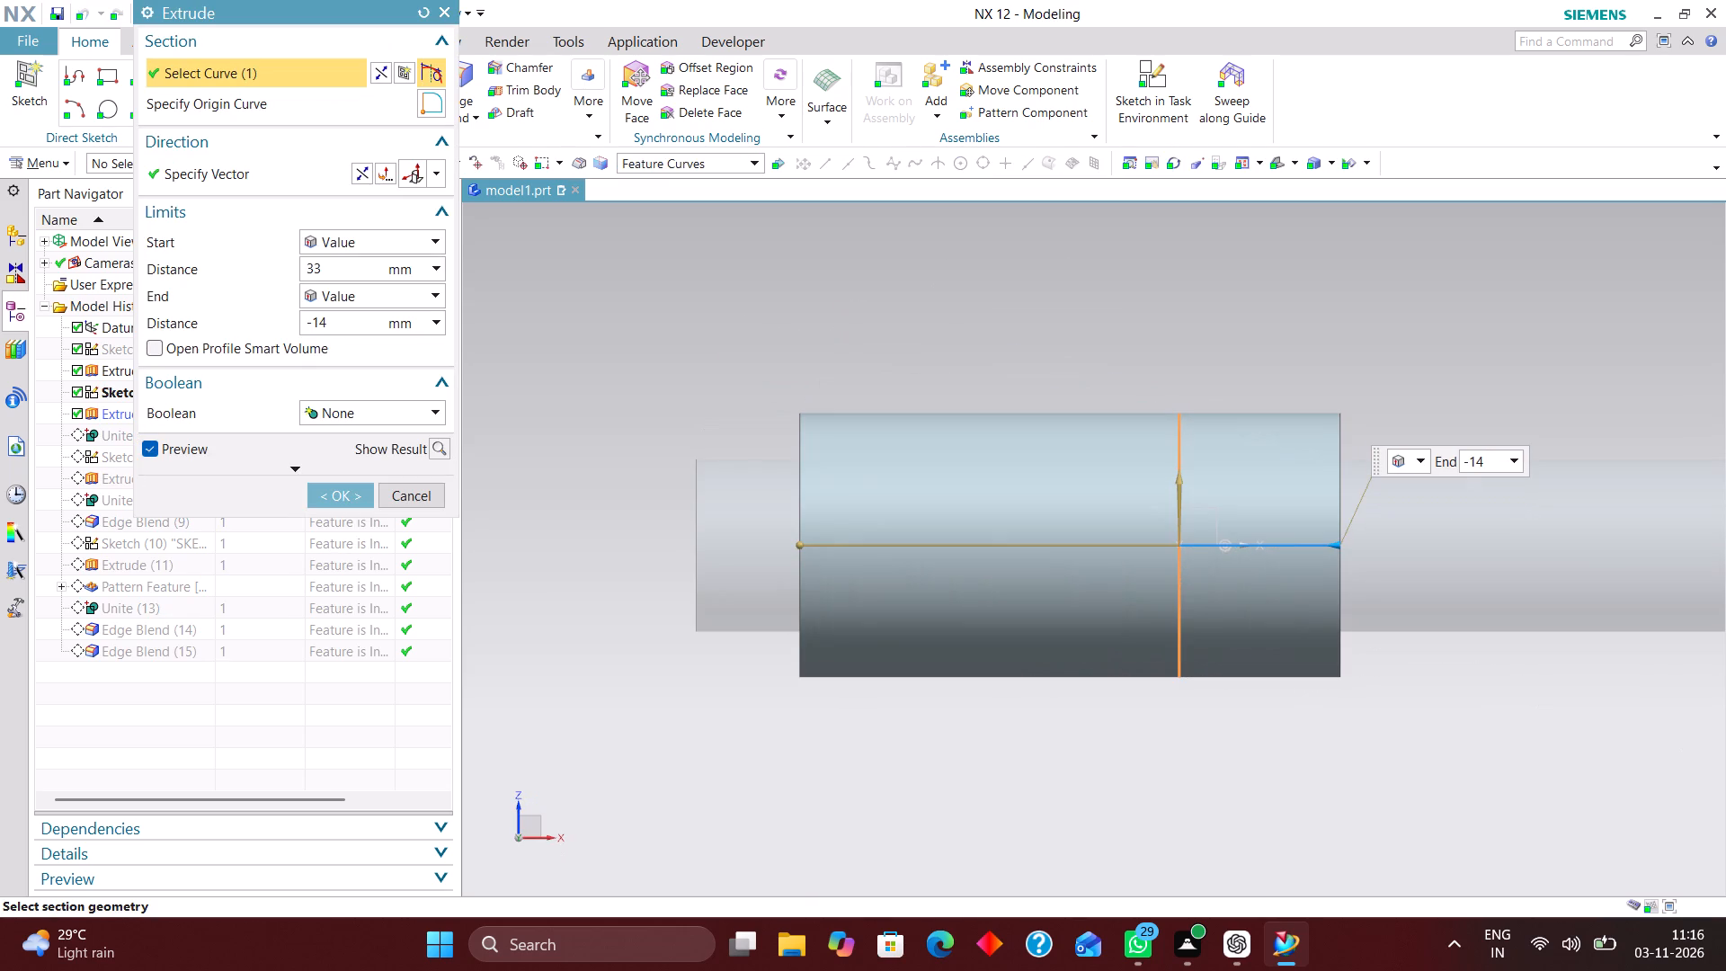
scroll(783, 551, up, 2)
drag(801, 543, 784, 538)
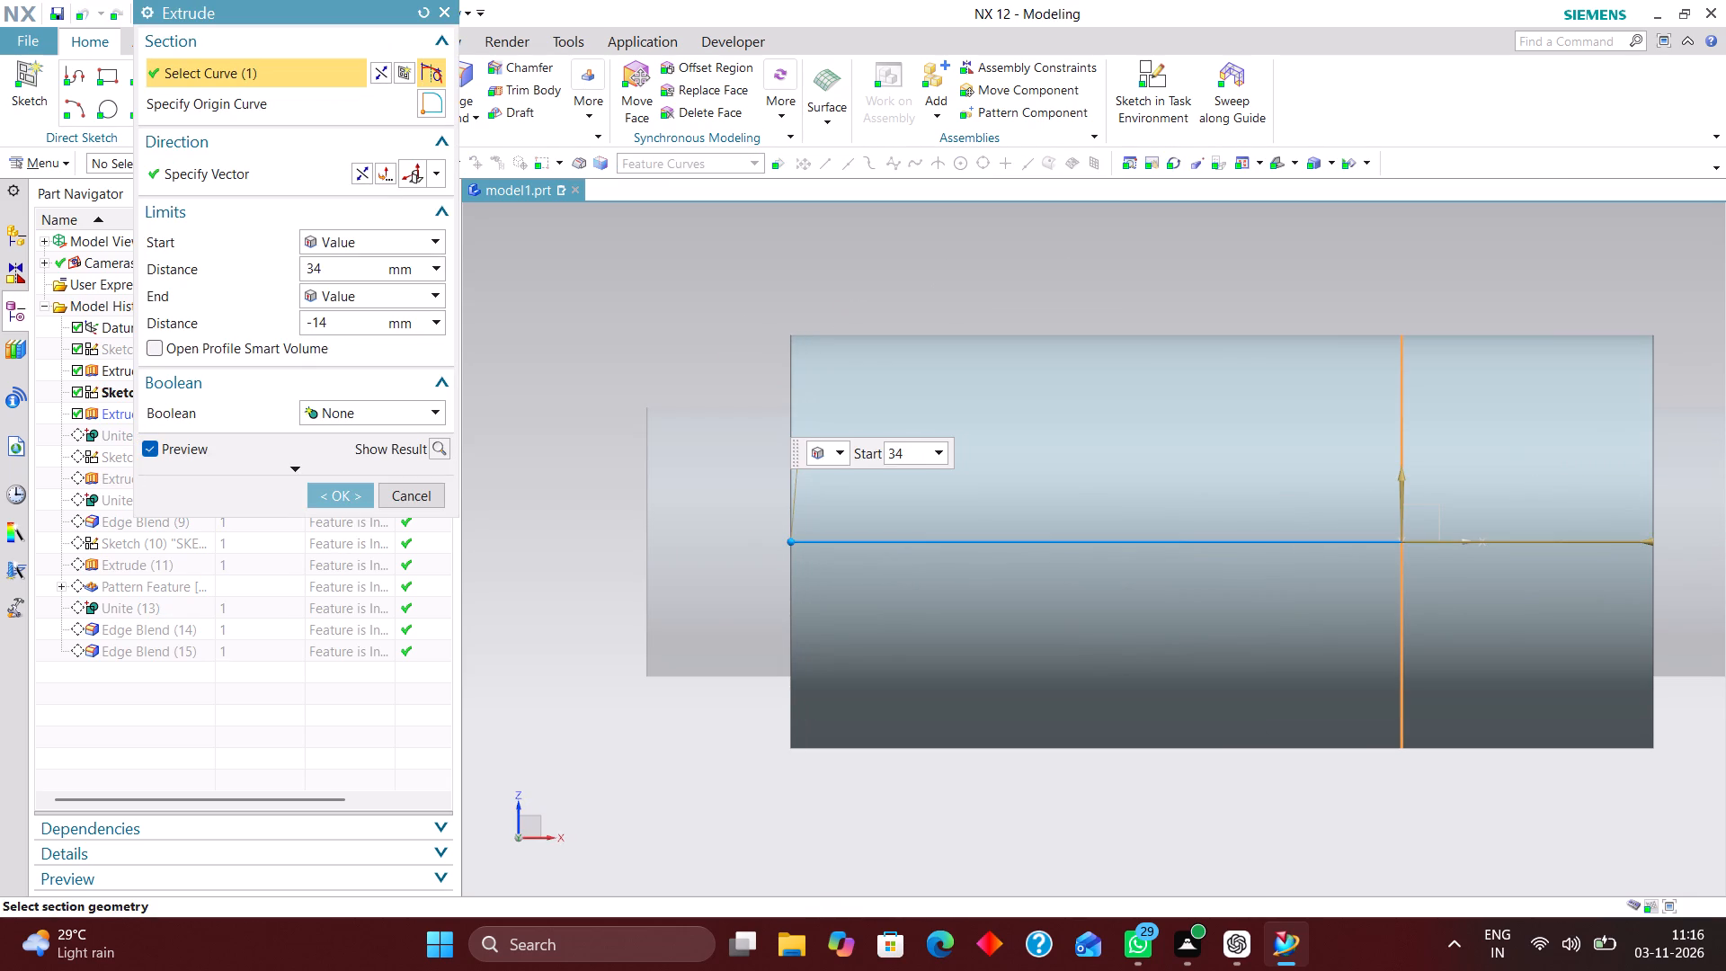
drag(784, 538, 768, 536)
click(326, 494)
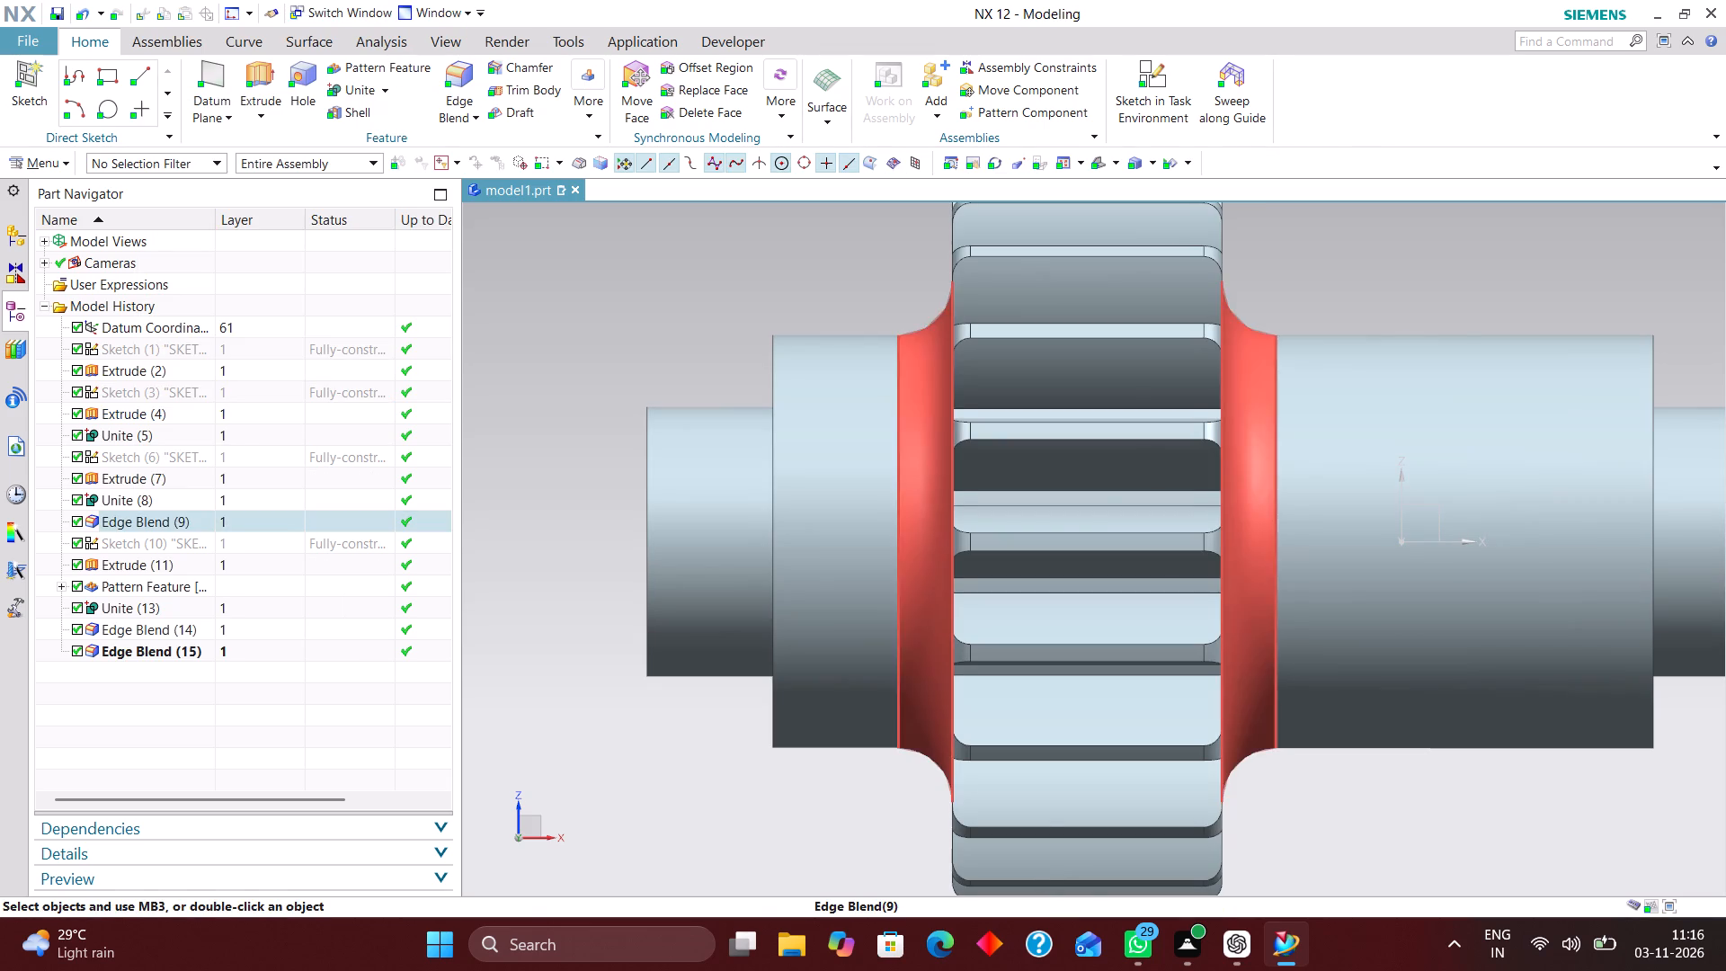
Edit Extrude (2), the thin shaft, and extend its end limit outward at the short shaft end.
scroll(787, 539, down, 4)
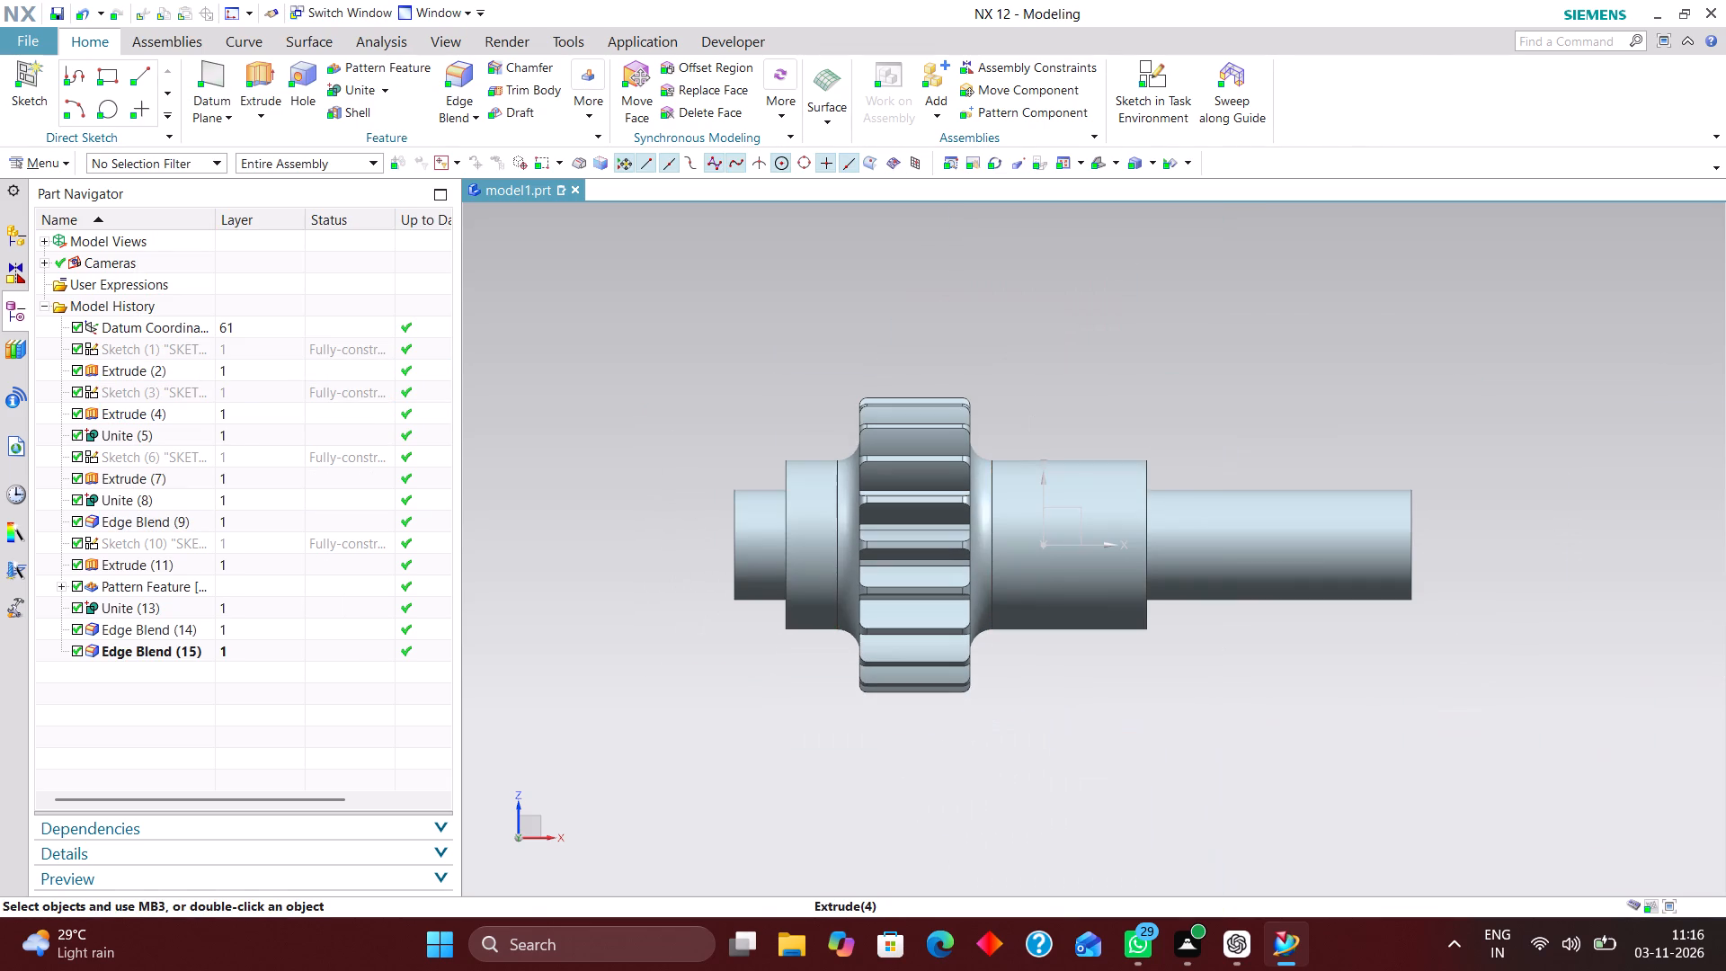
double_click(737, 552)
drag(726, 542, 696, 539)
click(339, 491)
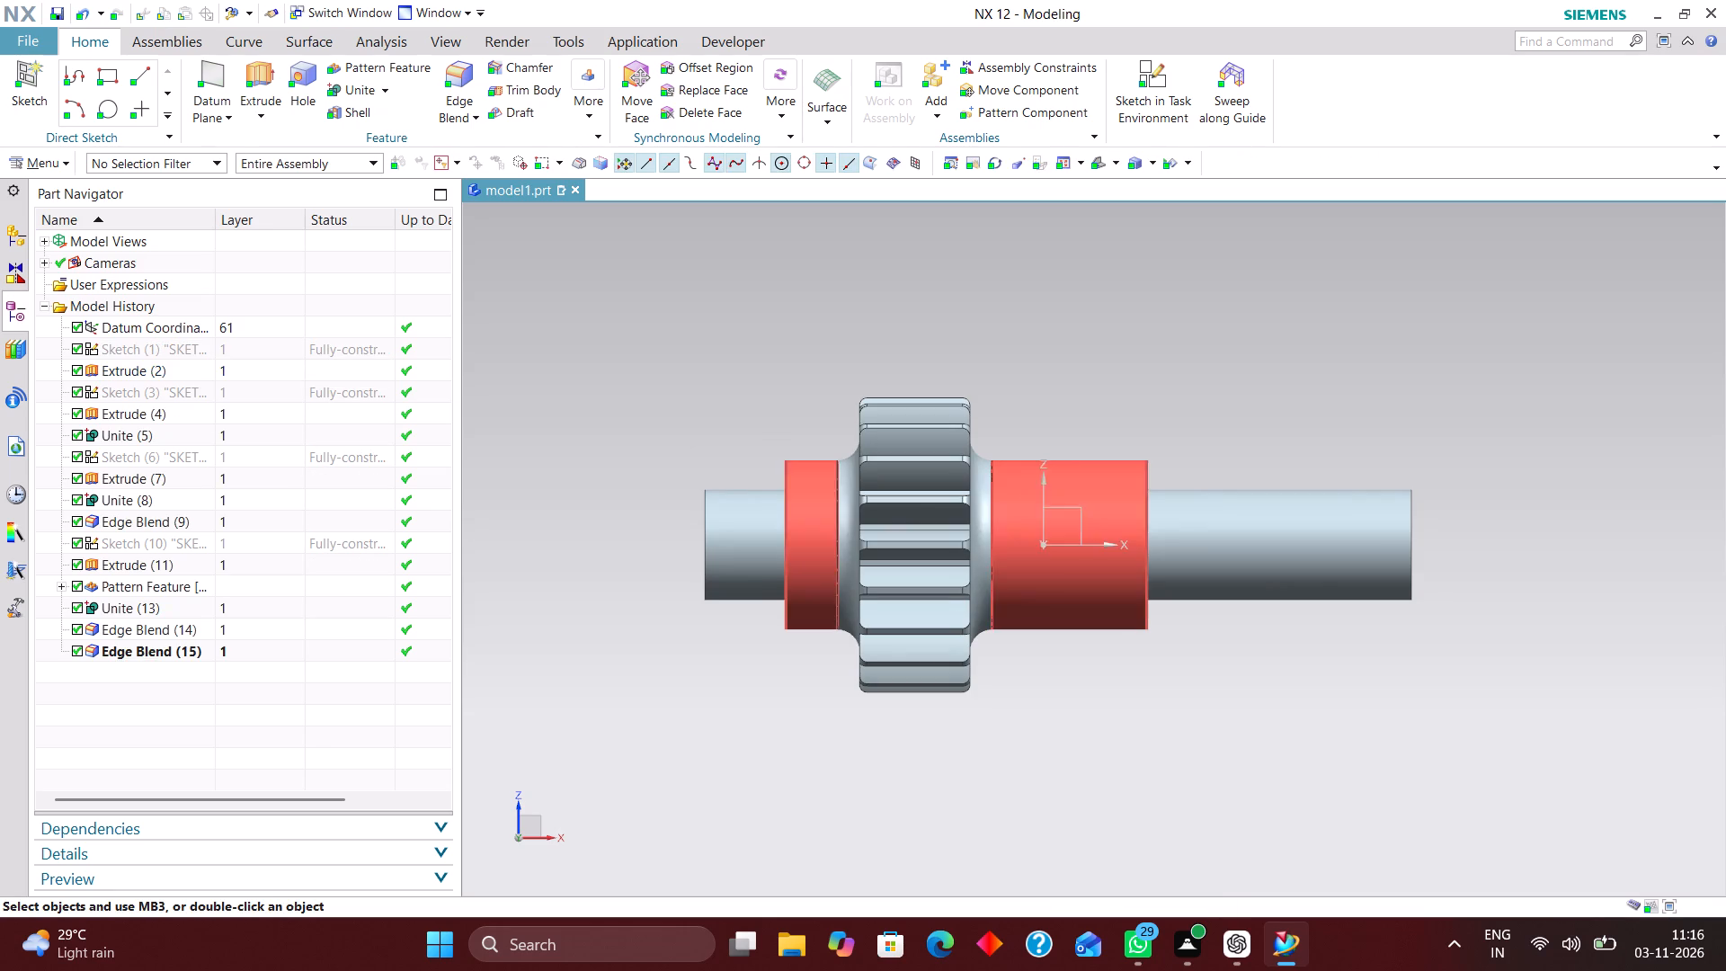
Edit Extrude (4) and extend the large collar further outward on the short-shaft side of the gear.
click(1101, 165)
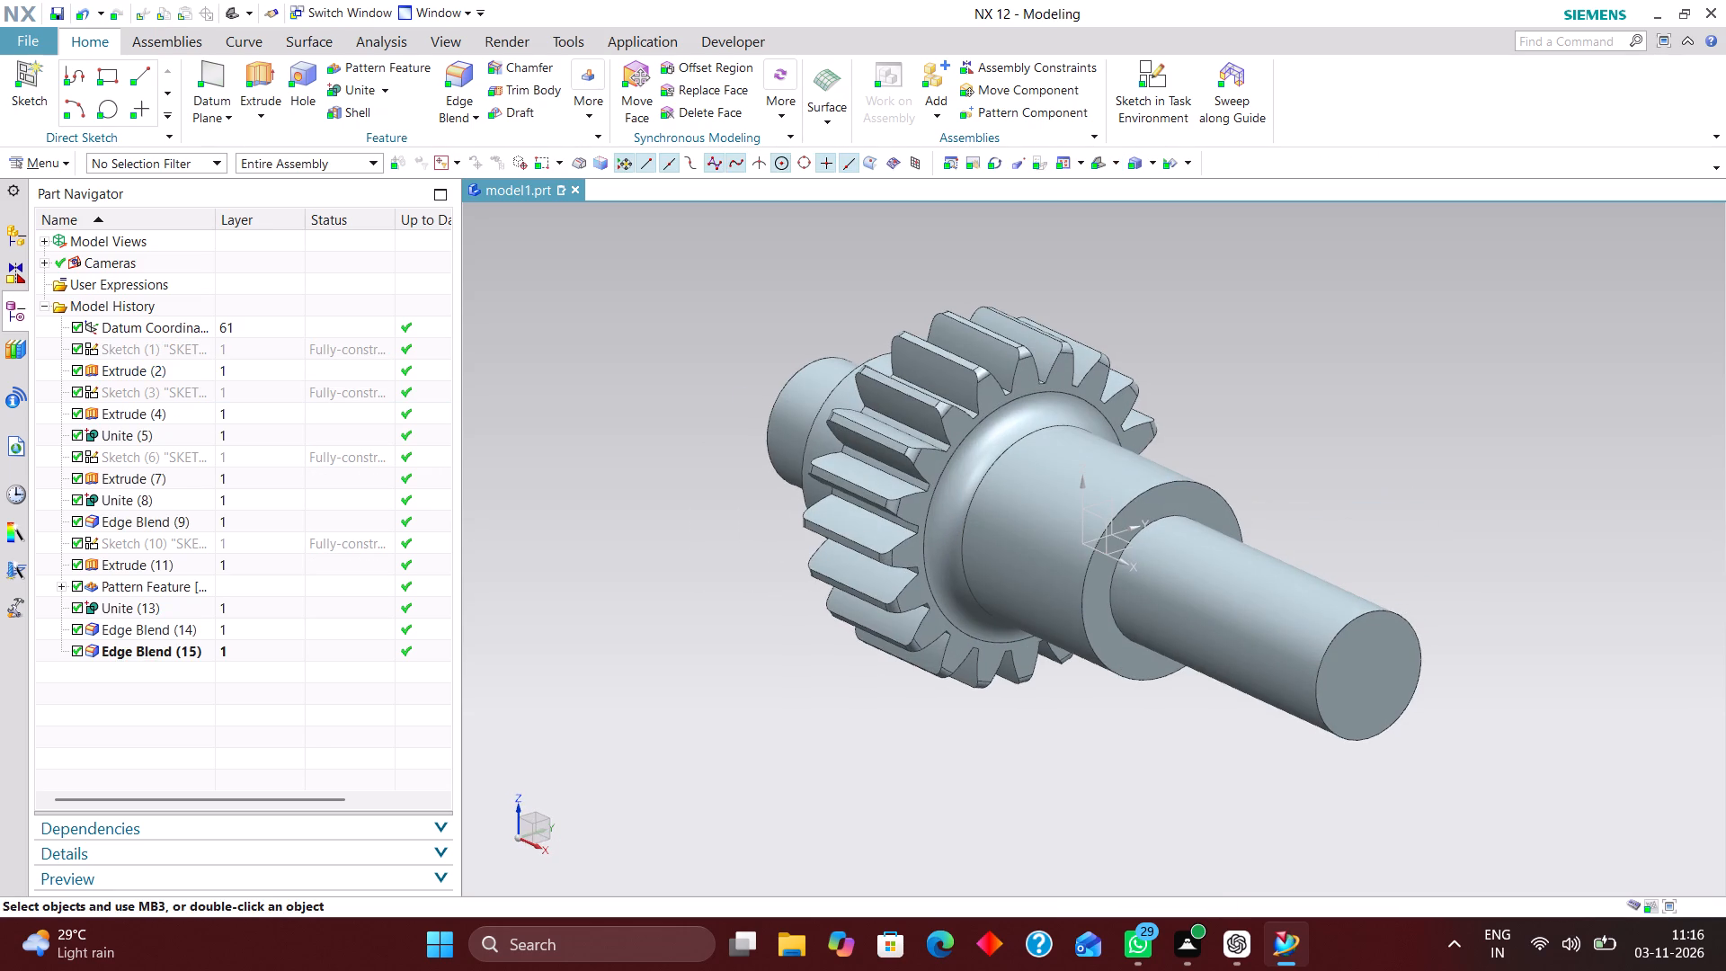
double_click(841, 396)
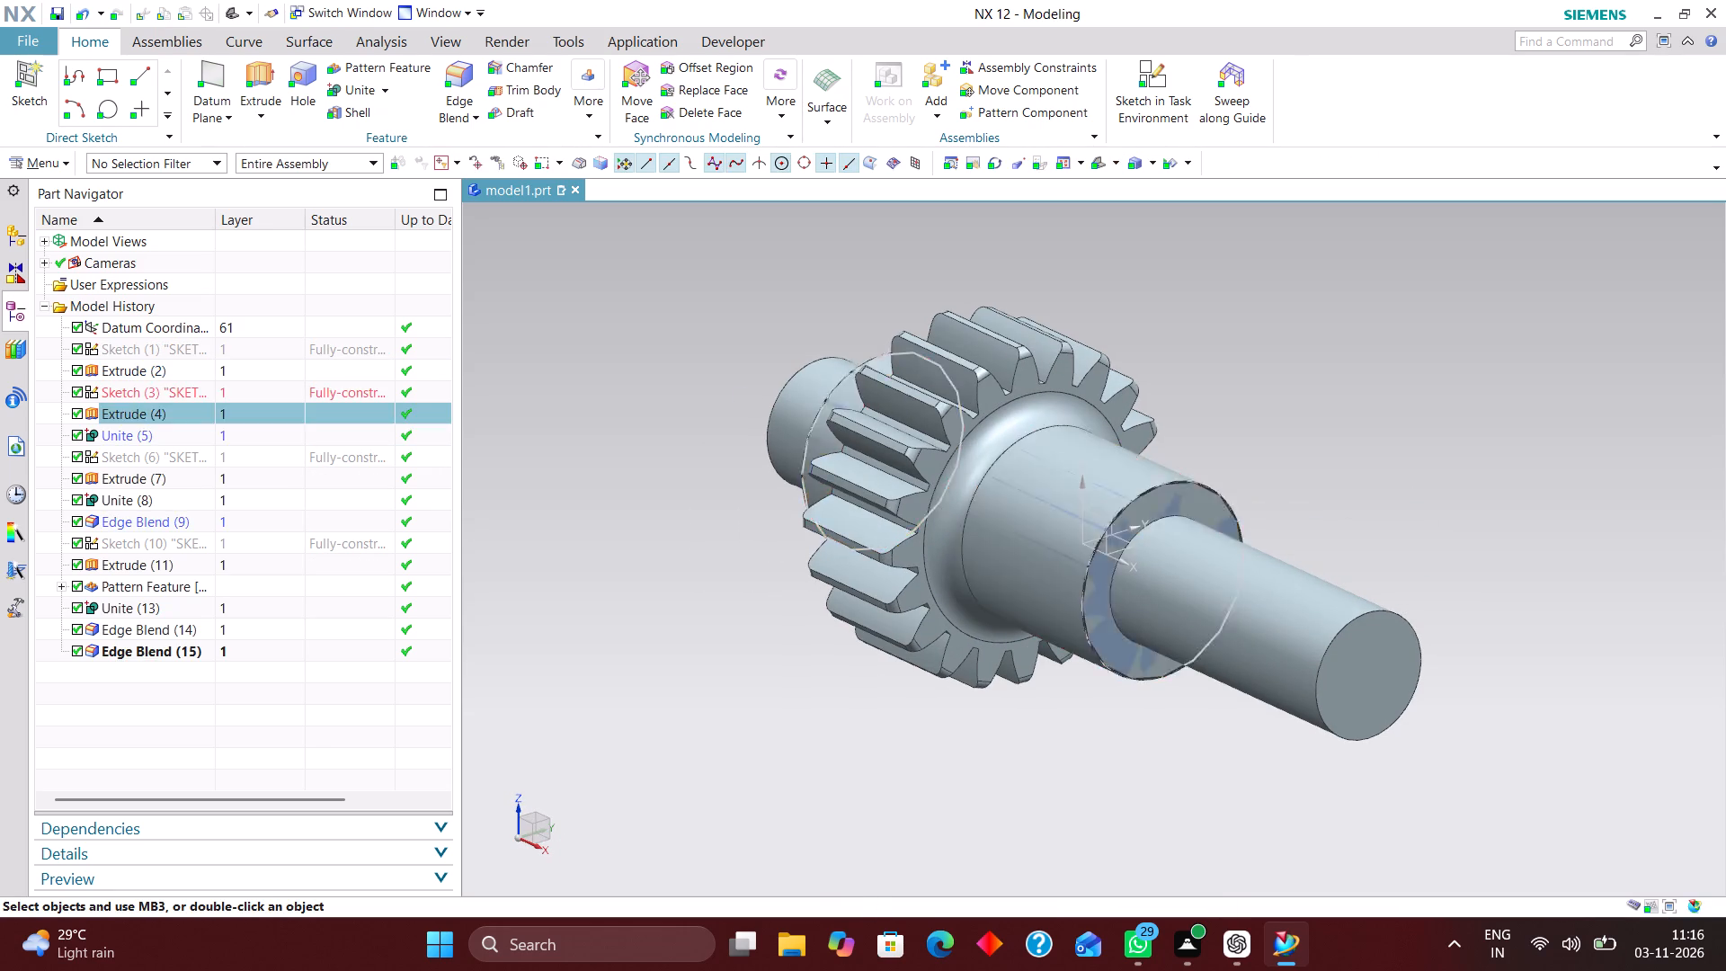
drag(885, 454, 867, 441)
click(355, 497)
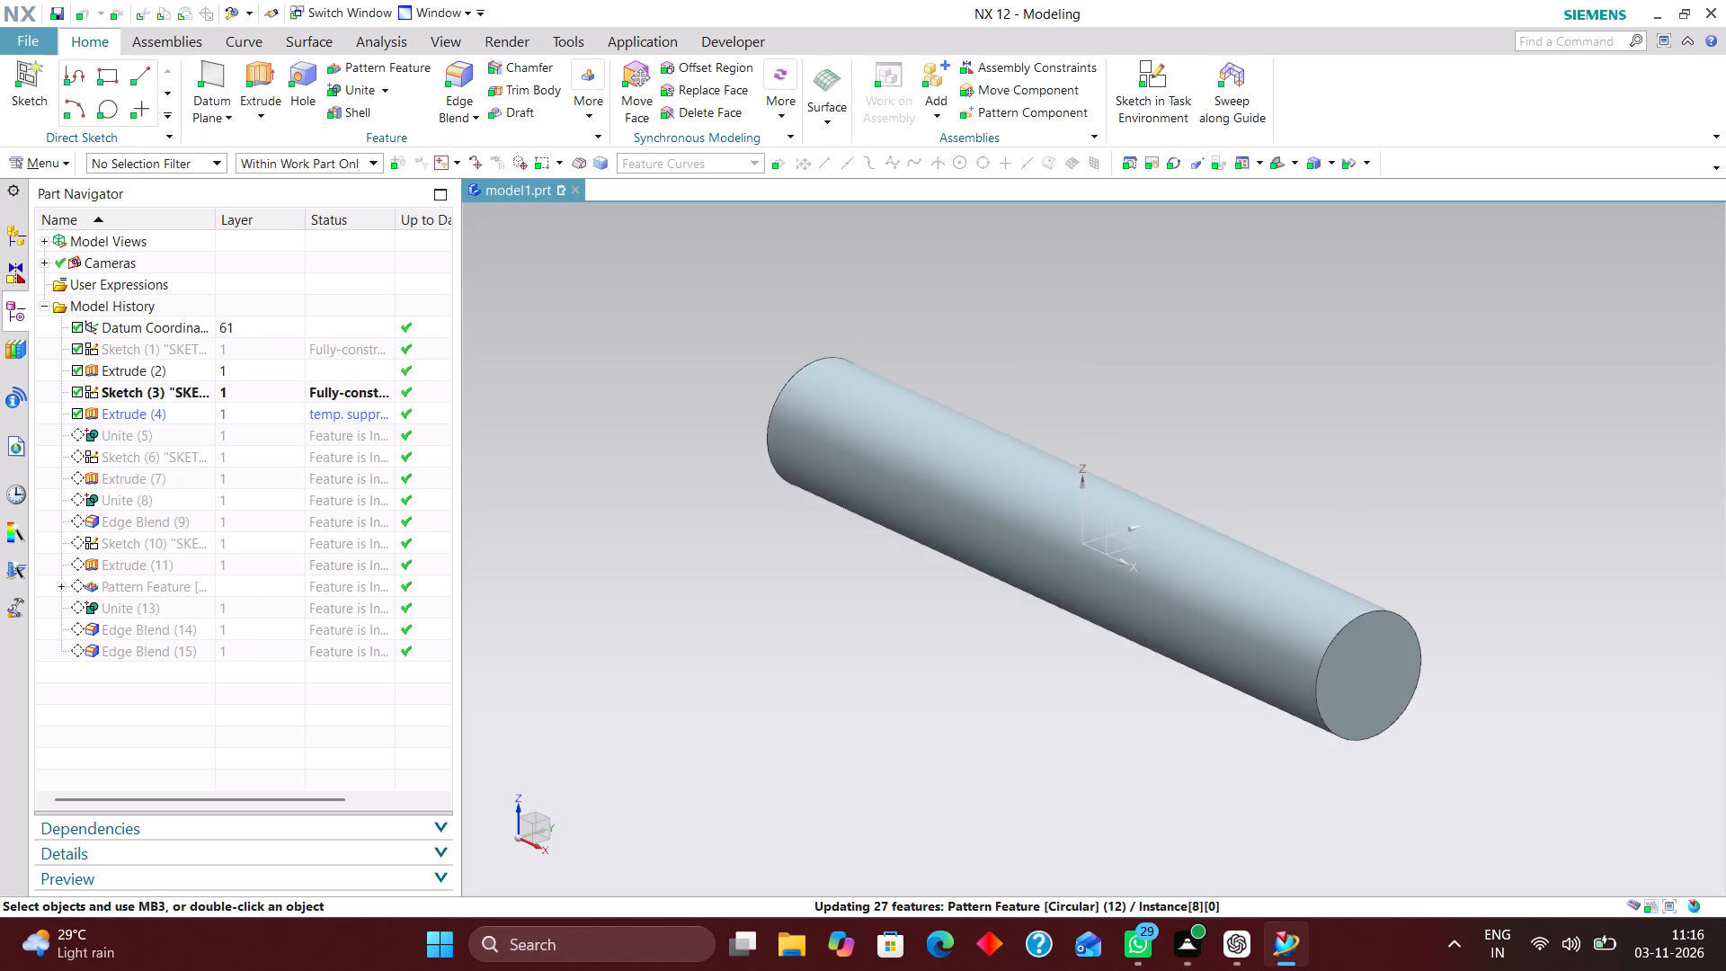
Set the end distance of Extrude (2) to 50 mm, lengthening the thin shaft at its short end.
double_click(786, 406)
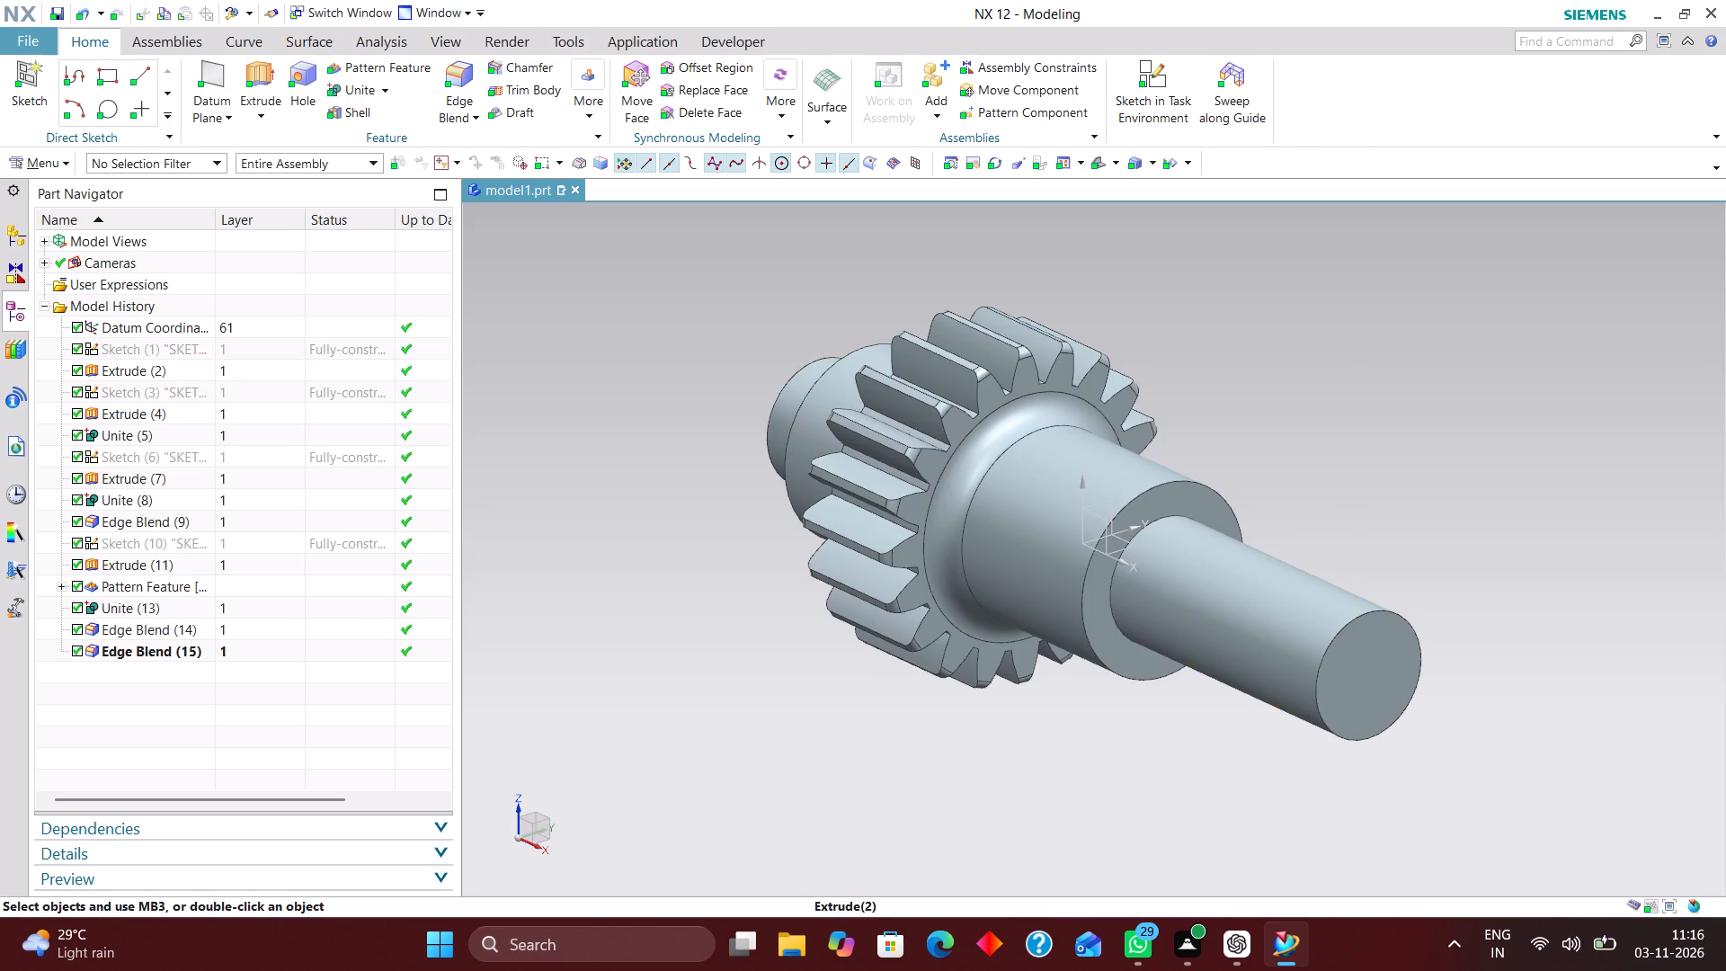
drag(810, 421, 792, 398)
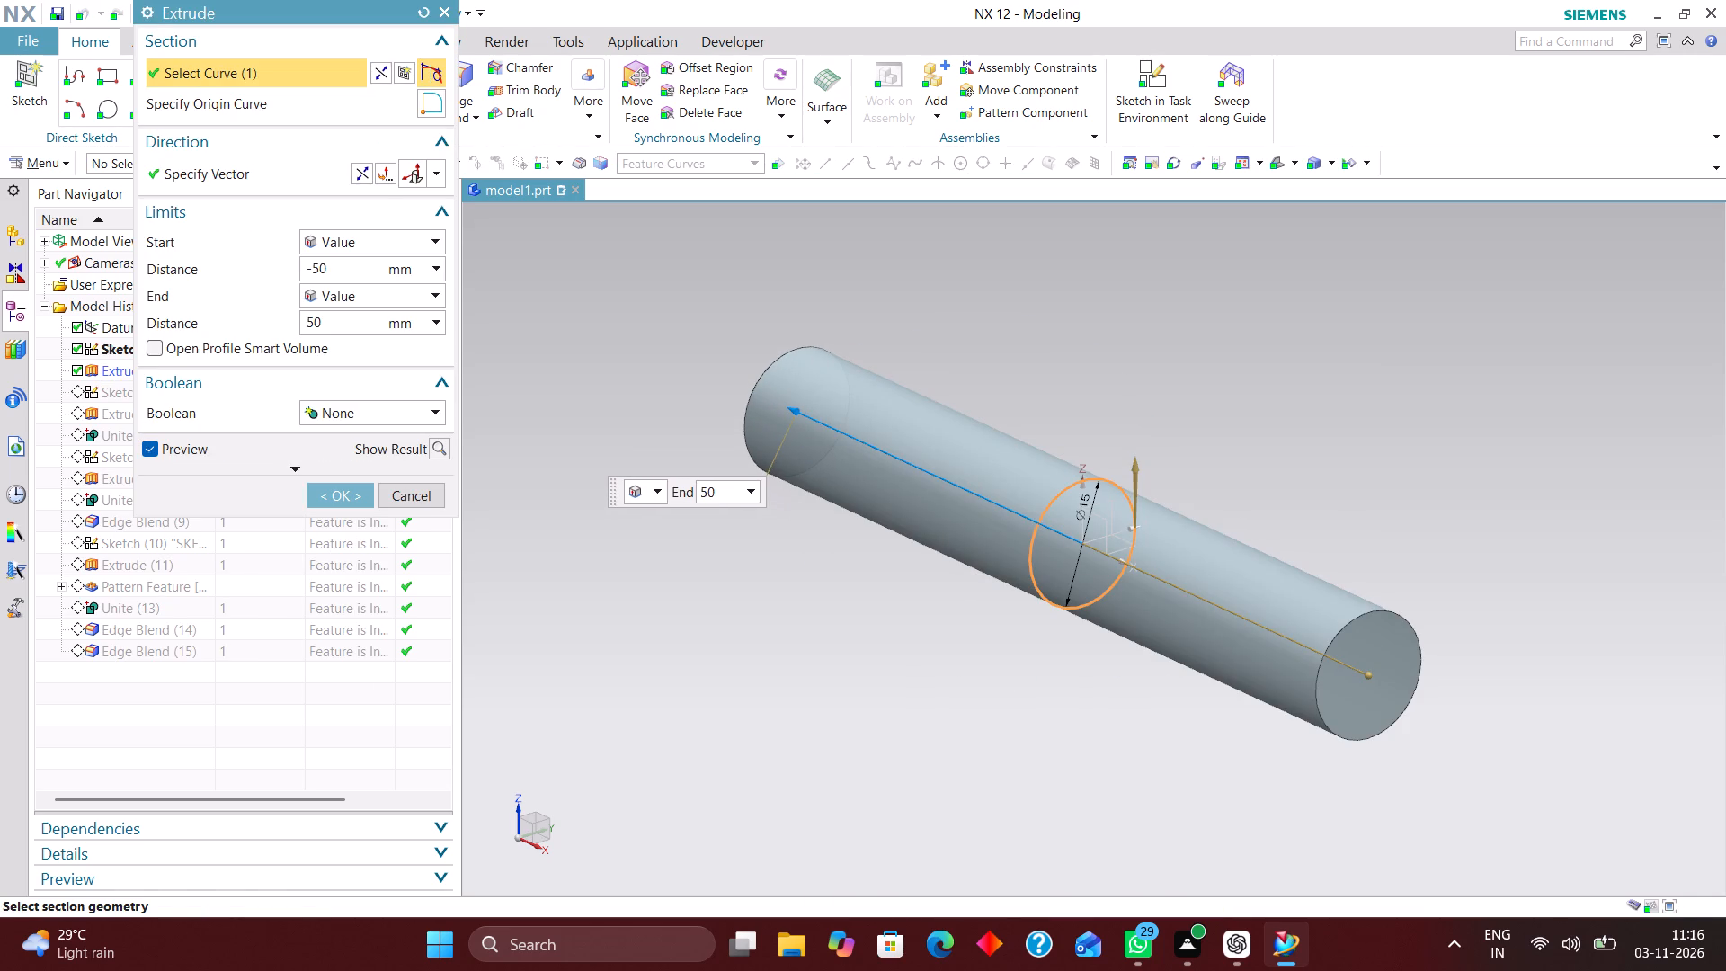
drag(792, 398, 792, 399)
click(335, 491)
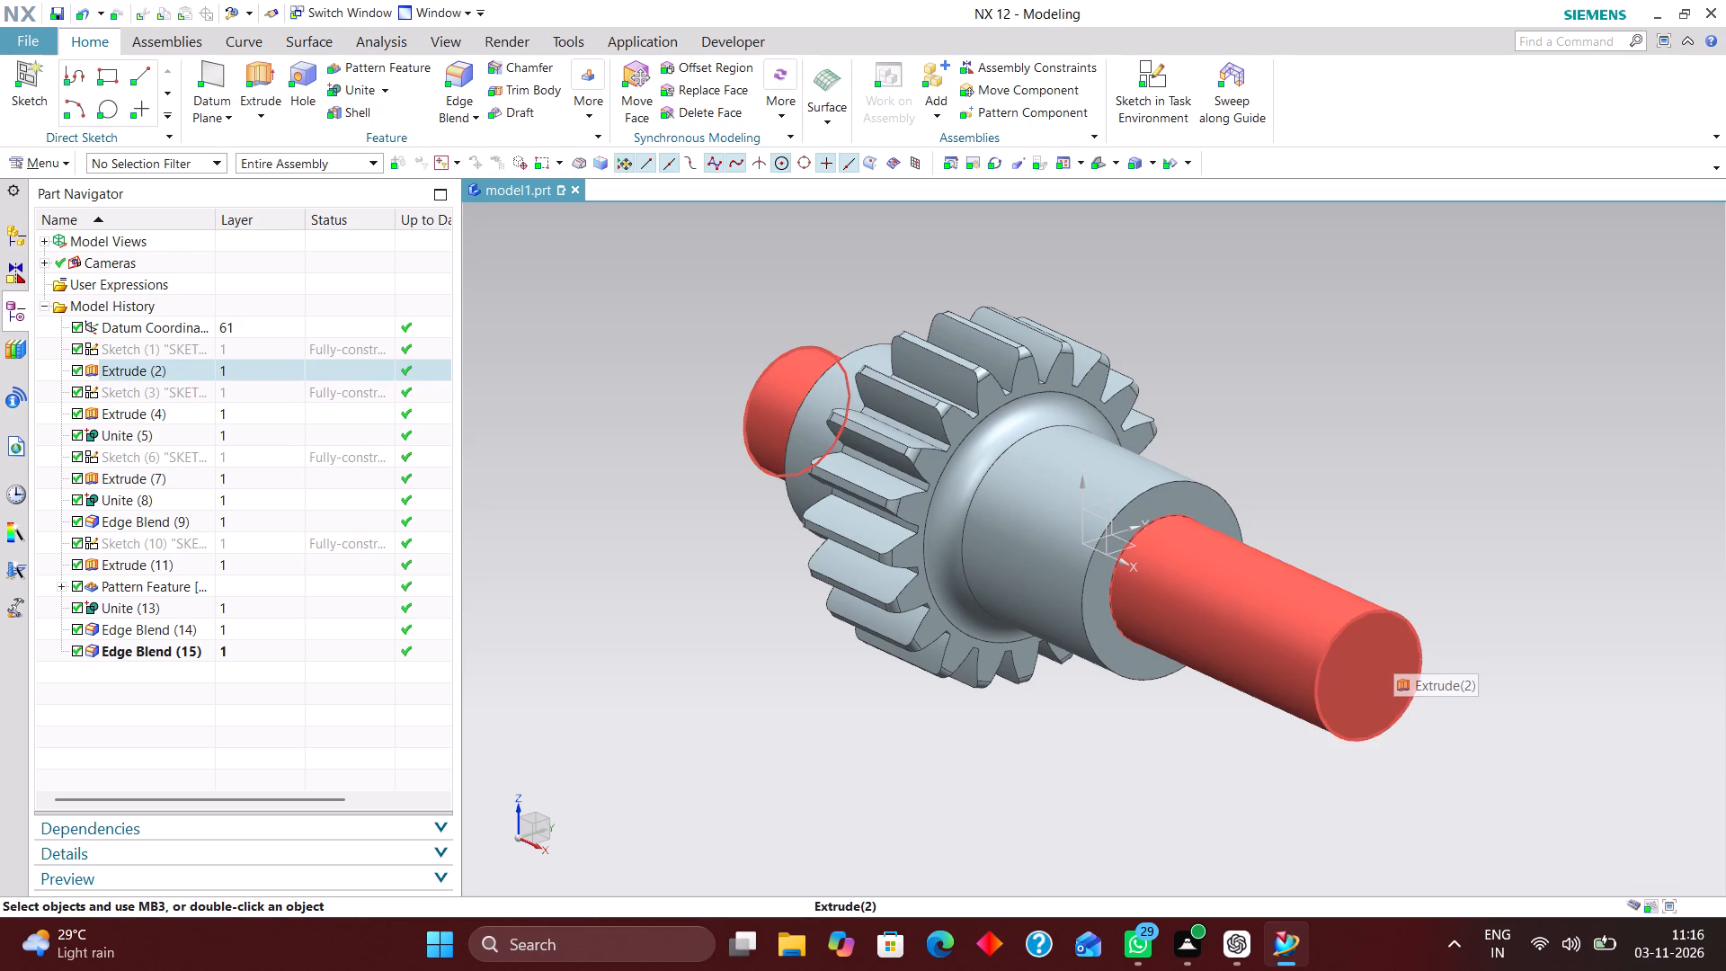
Examine the gear shaft's stepped sections from the side and at an angle.
middle_drag(1059, 696, 1073, 698)
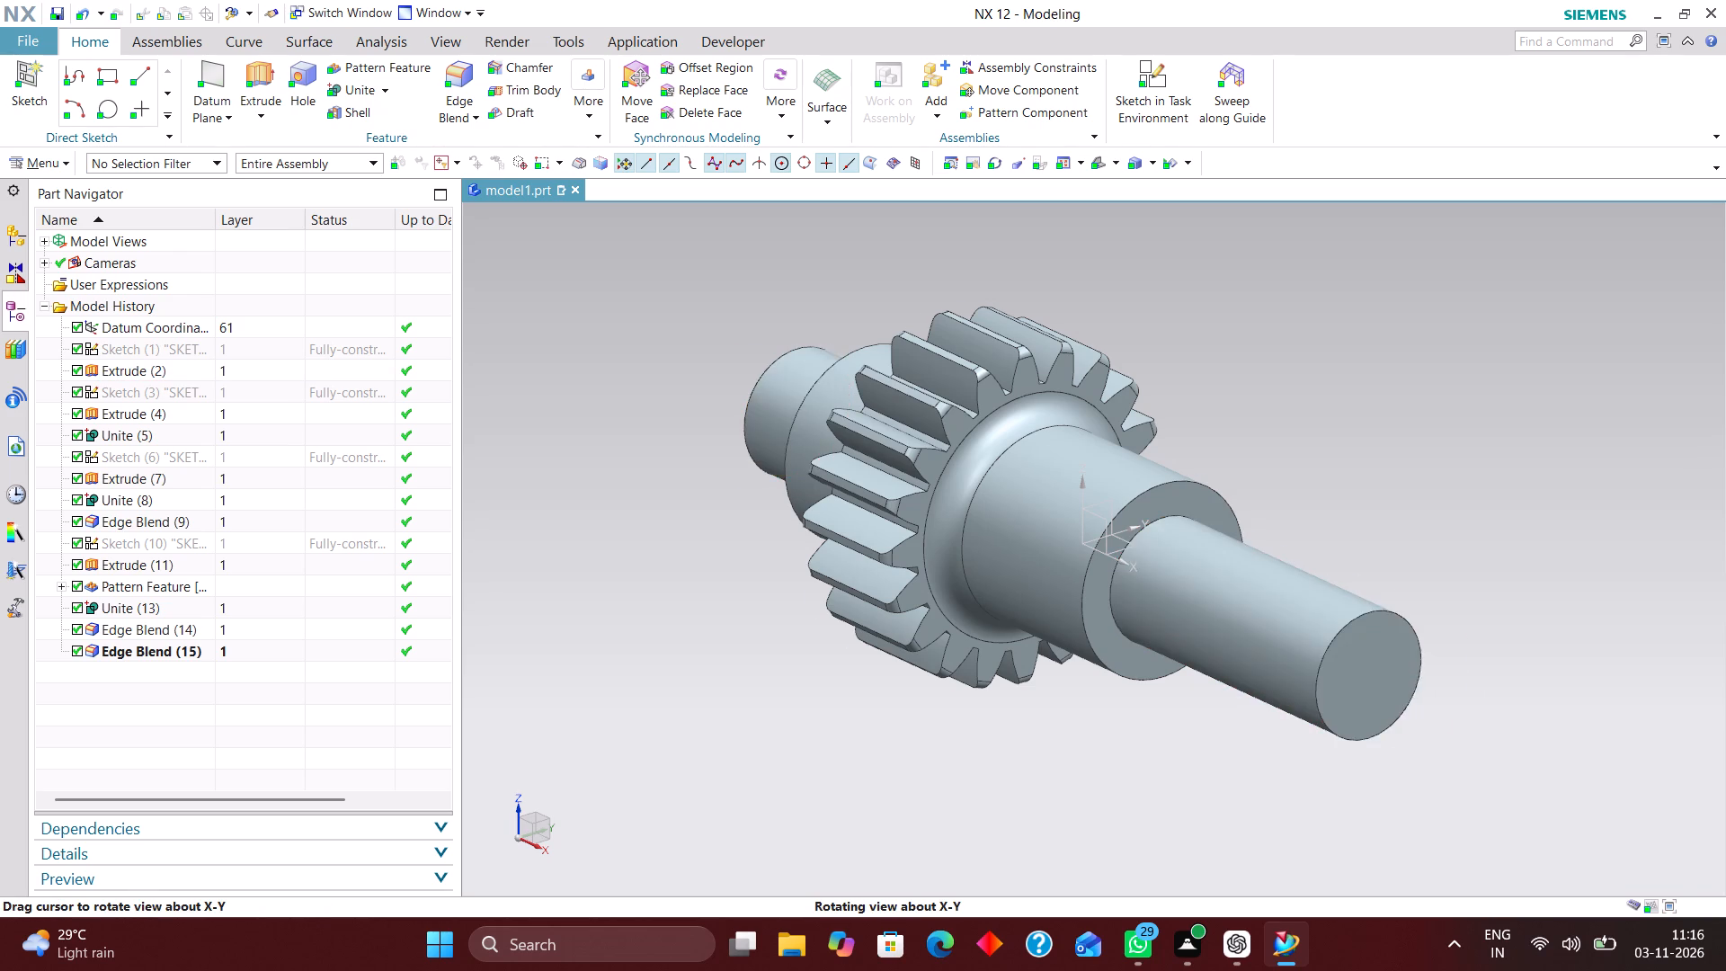
middle_drag(1073, 698, 1133, 664)
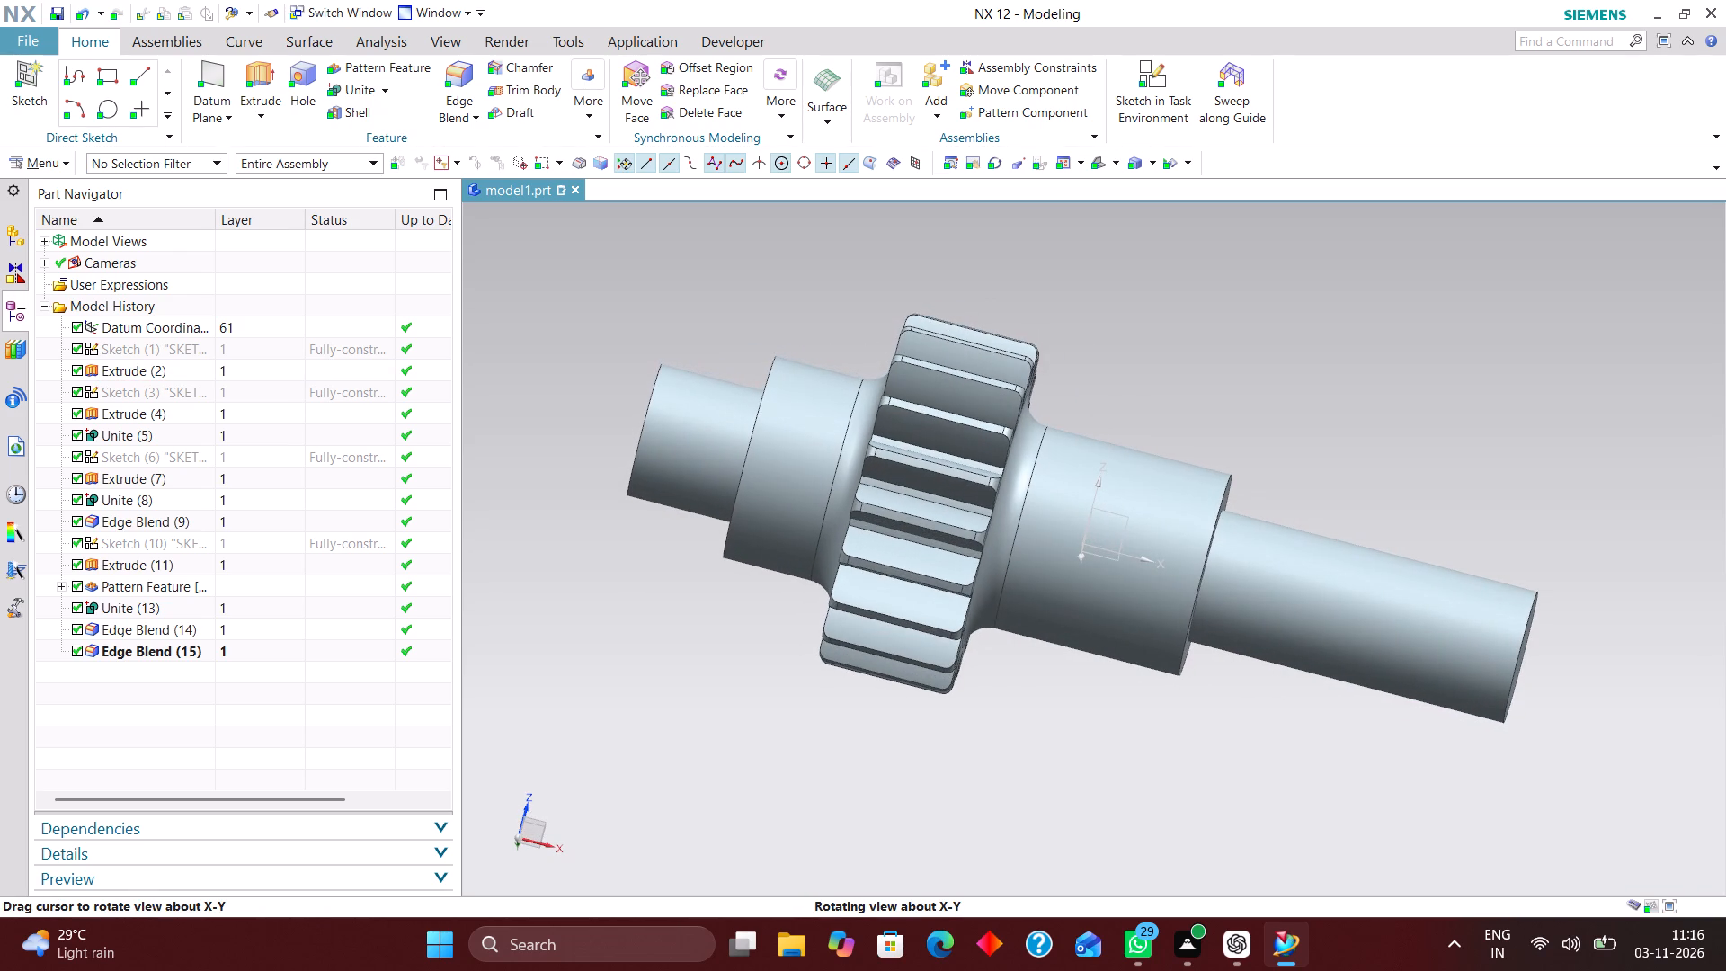
middle_drag(1133, 664, 1131, 664)
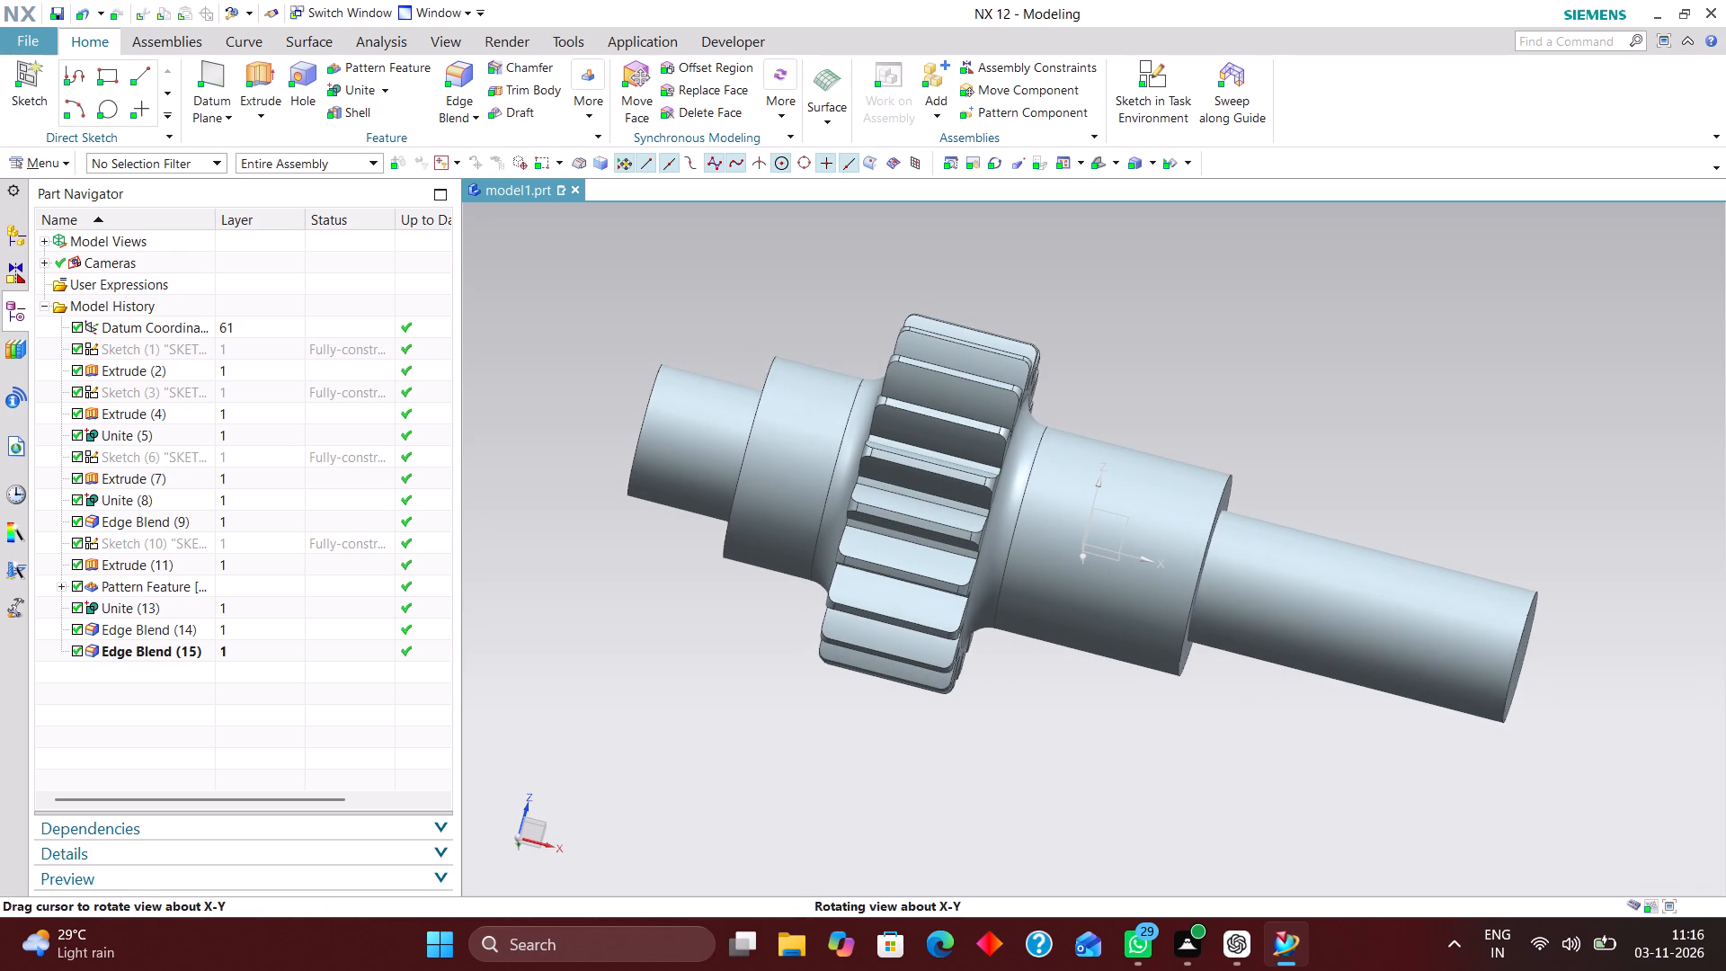
middle_drag(1131, 664, 1128, 665)
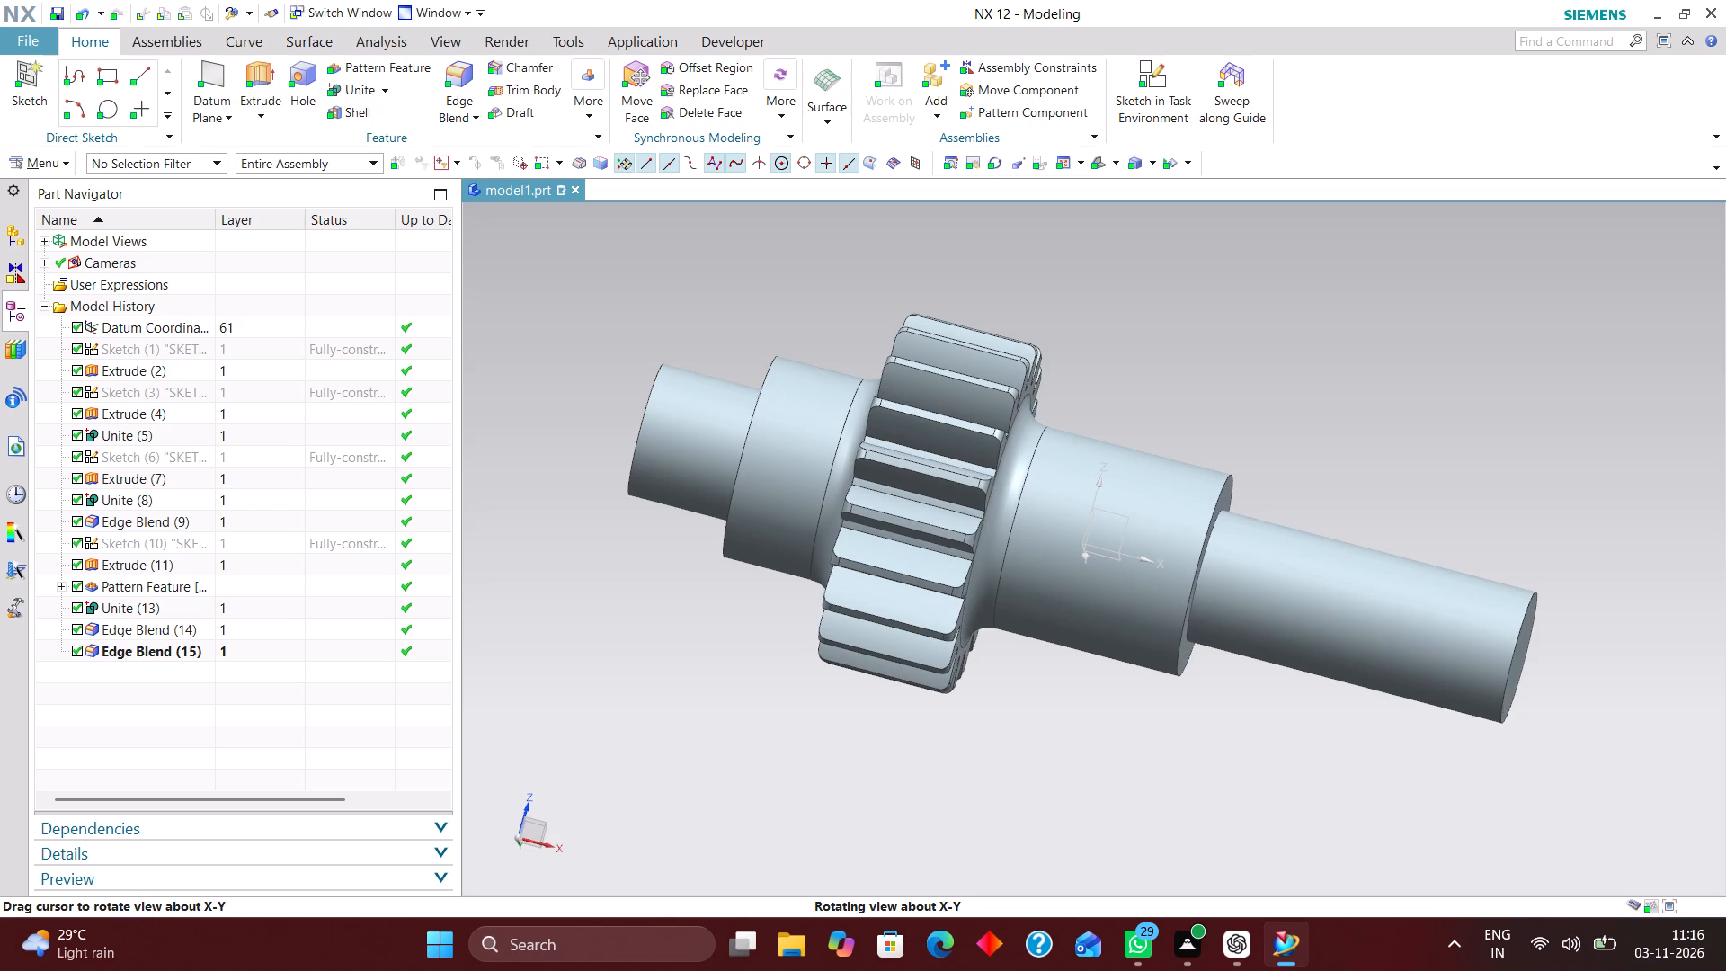
middle_drag(1128, 665, 1162, 631)
right_drag(1375, 687, 1089, 682)
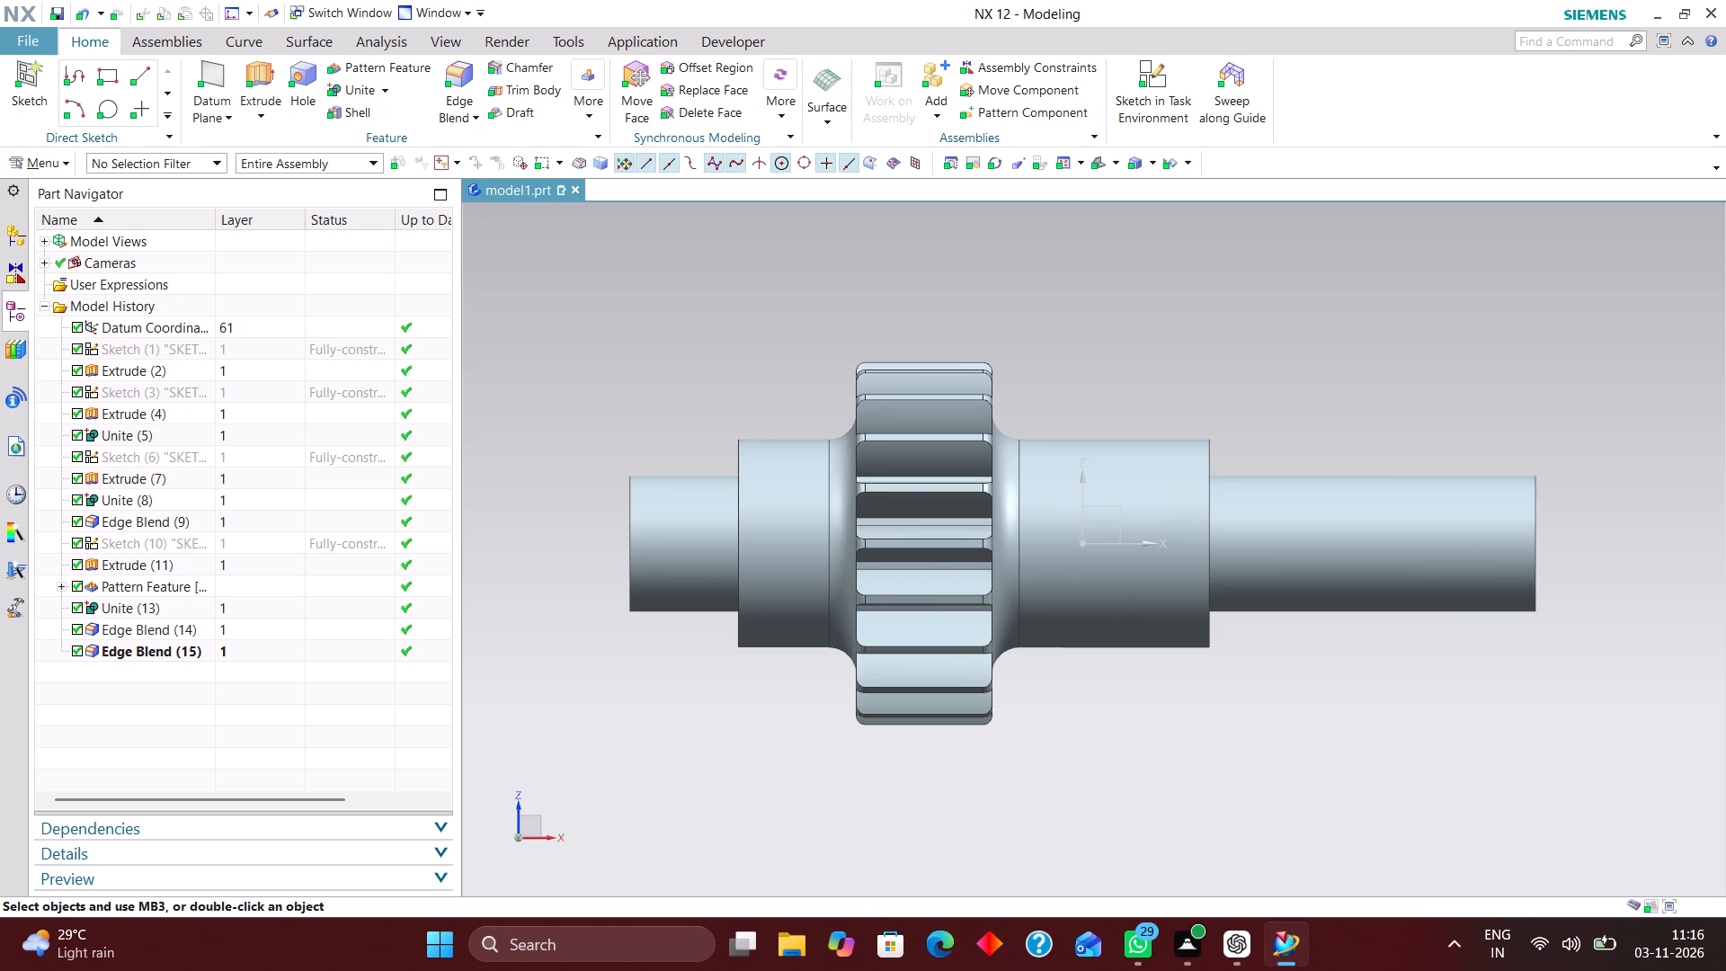
scroll(829, 493, down, 2)
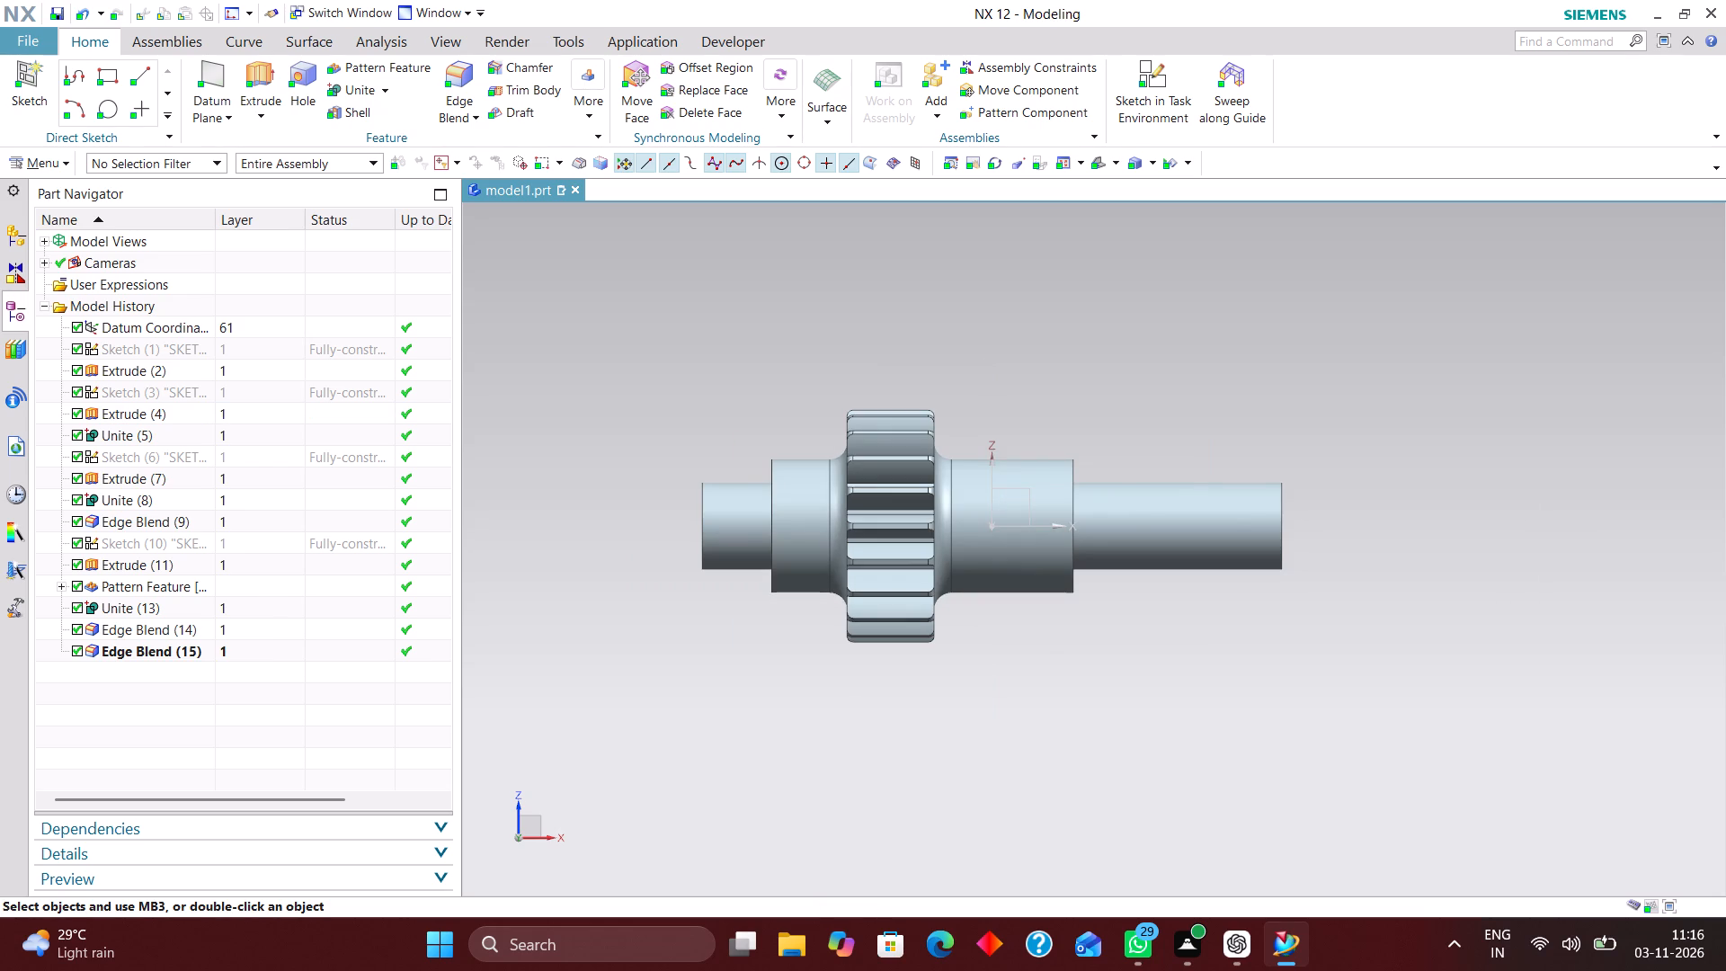
middle_drag(1407, 603, 1345, 655)
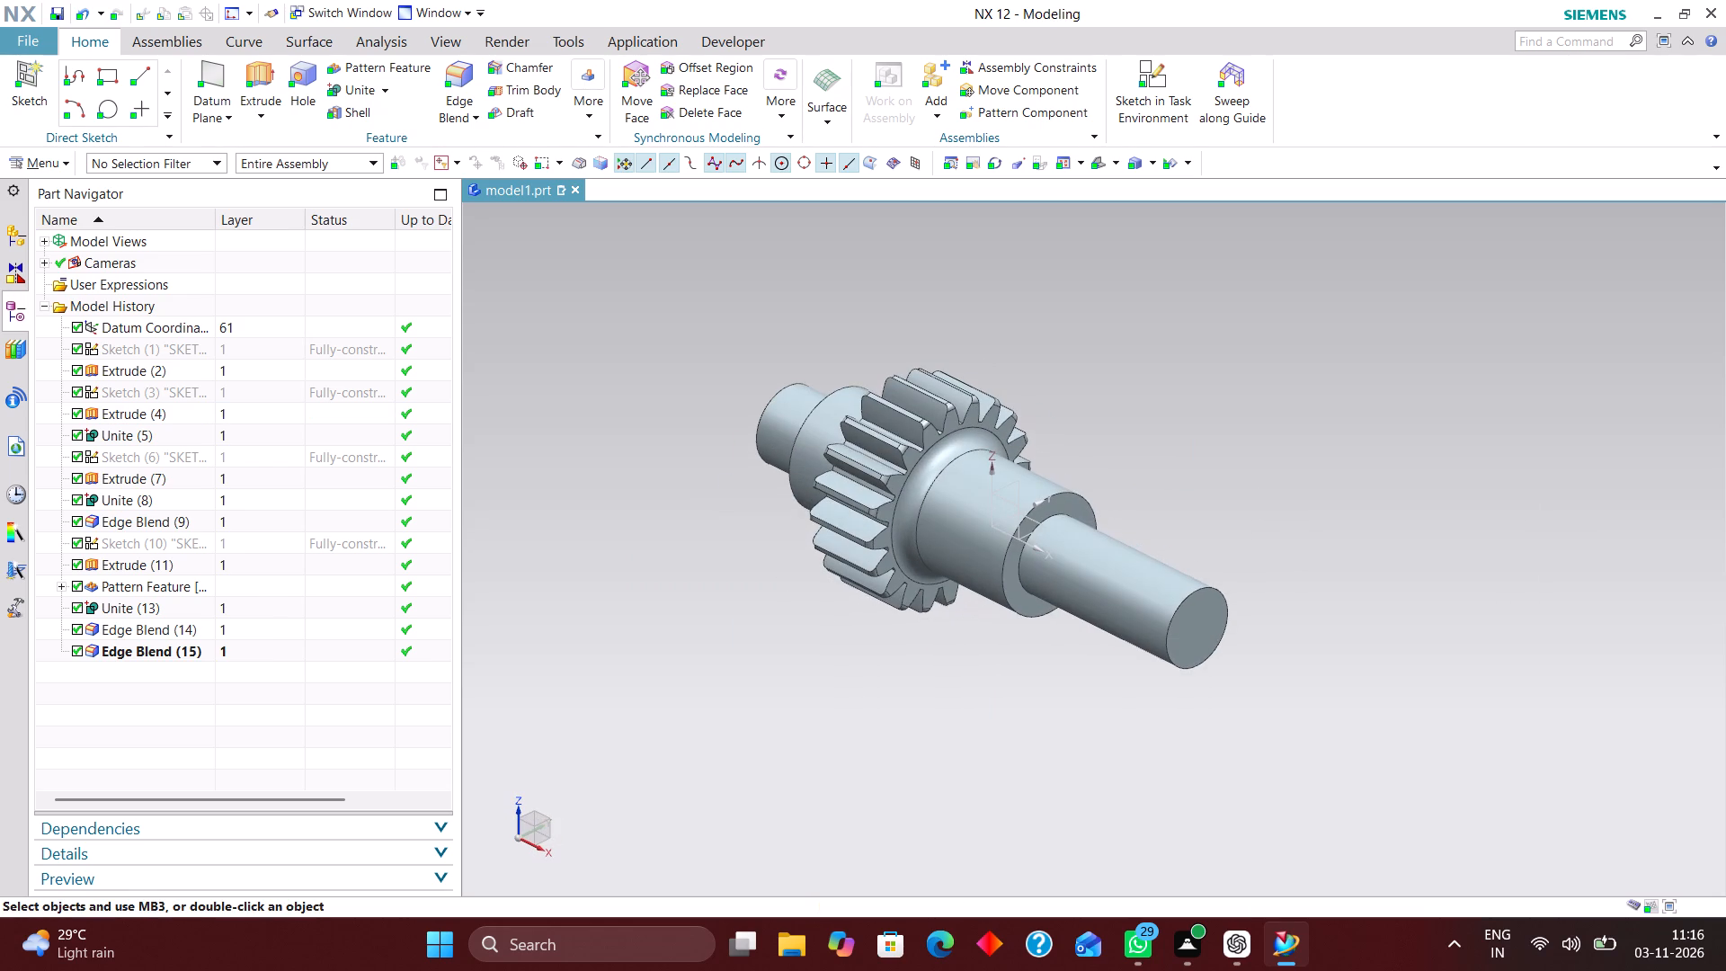
scroll(1169, 553, up, 2)
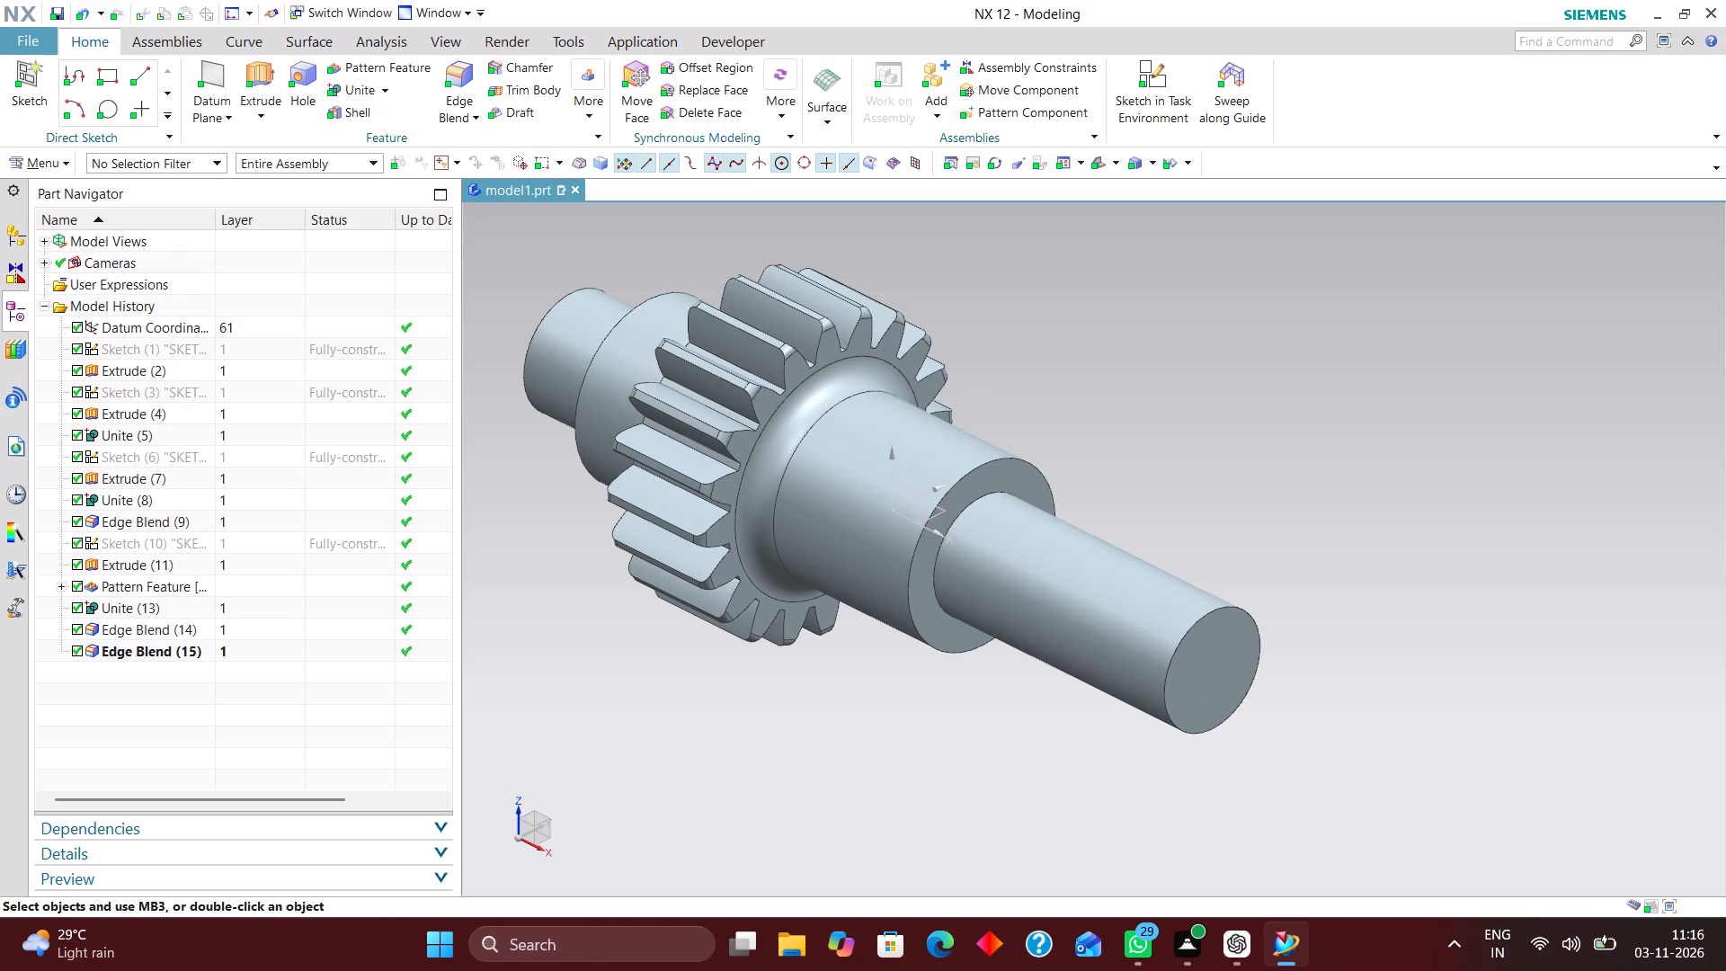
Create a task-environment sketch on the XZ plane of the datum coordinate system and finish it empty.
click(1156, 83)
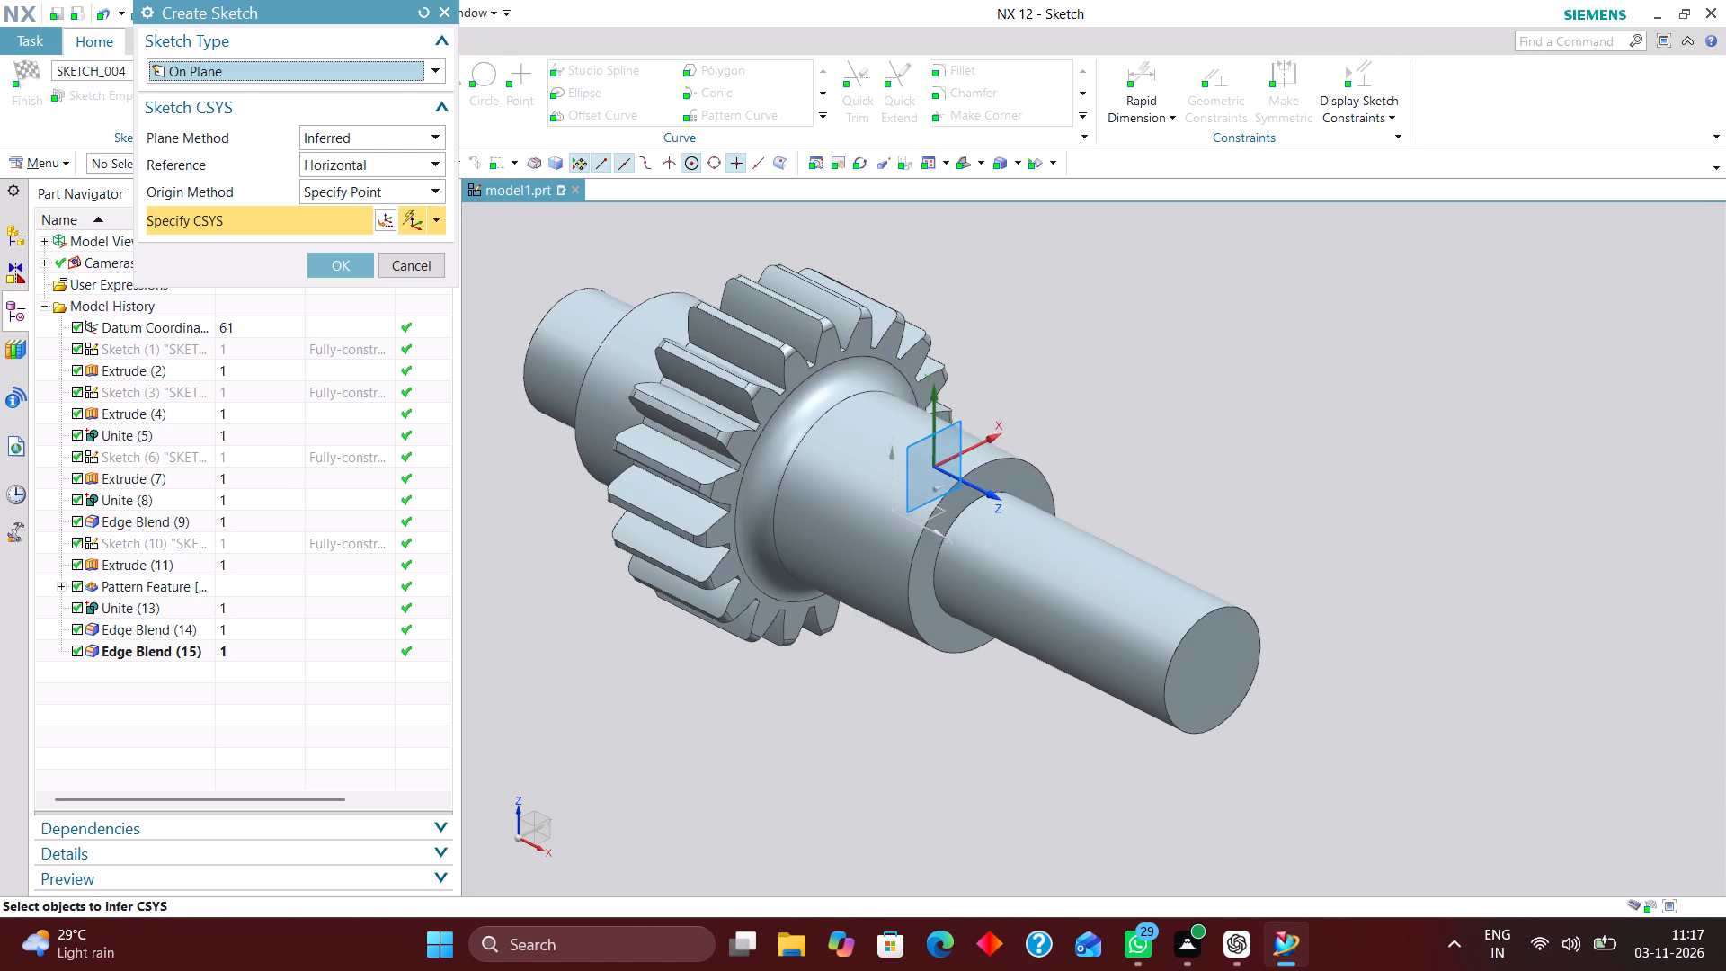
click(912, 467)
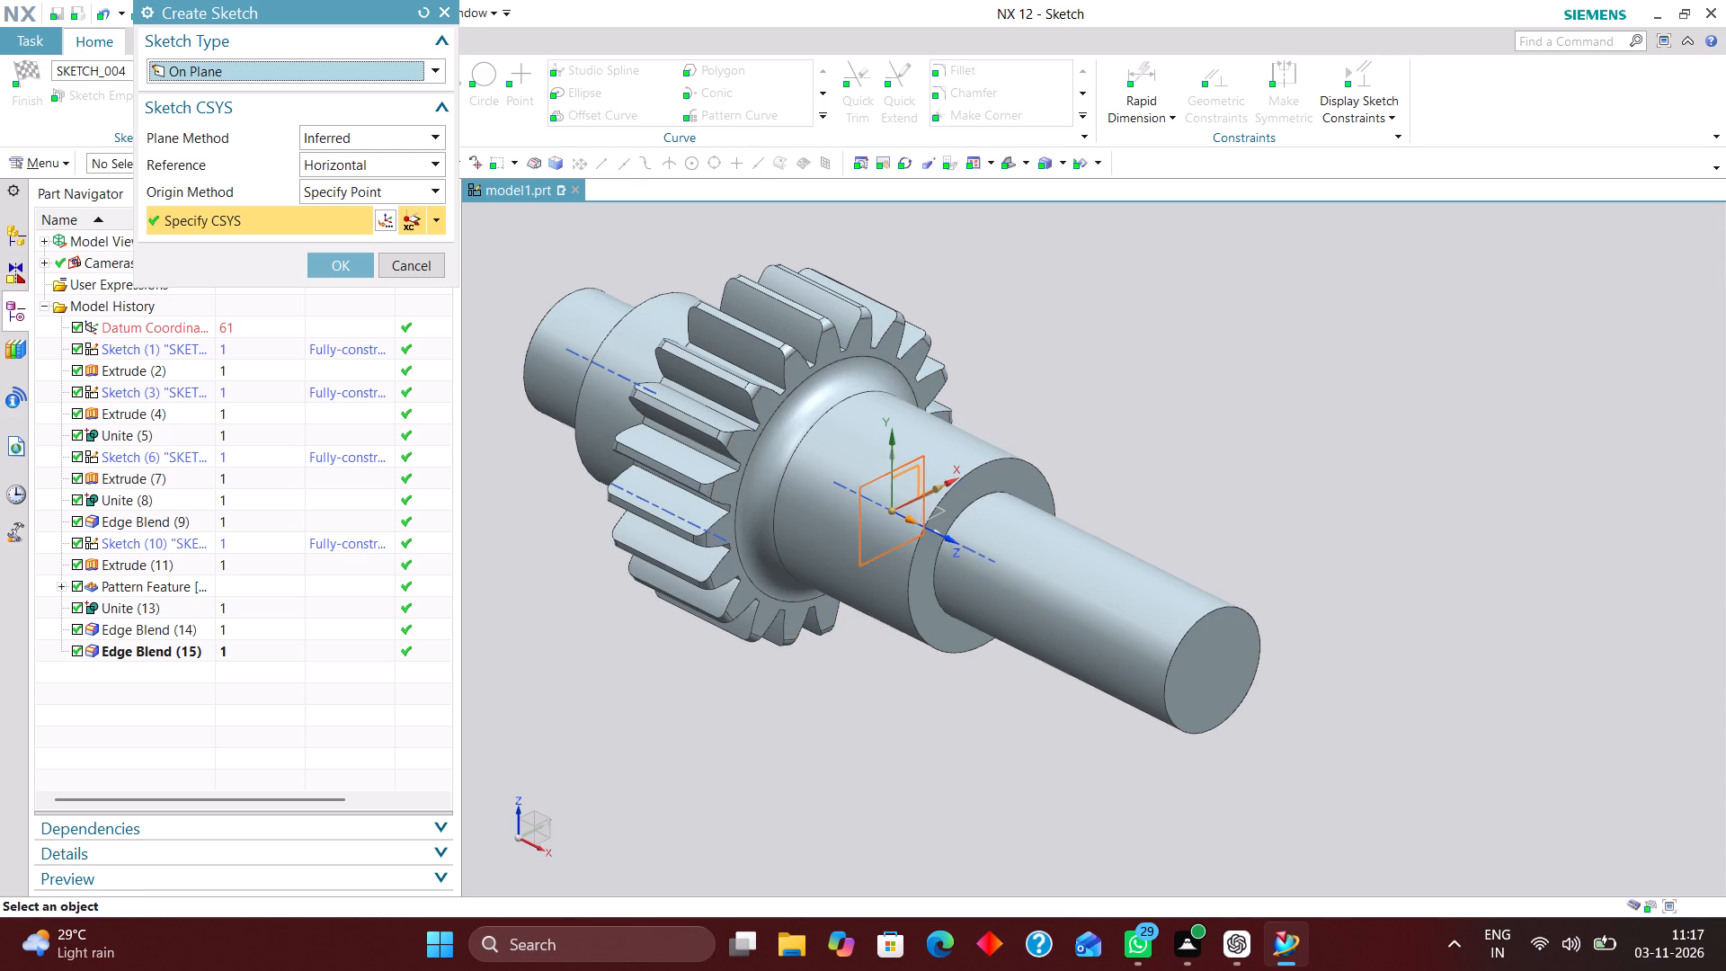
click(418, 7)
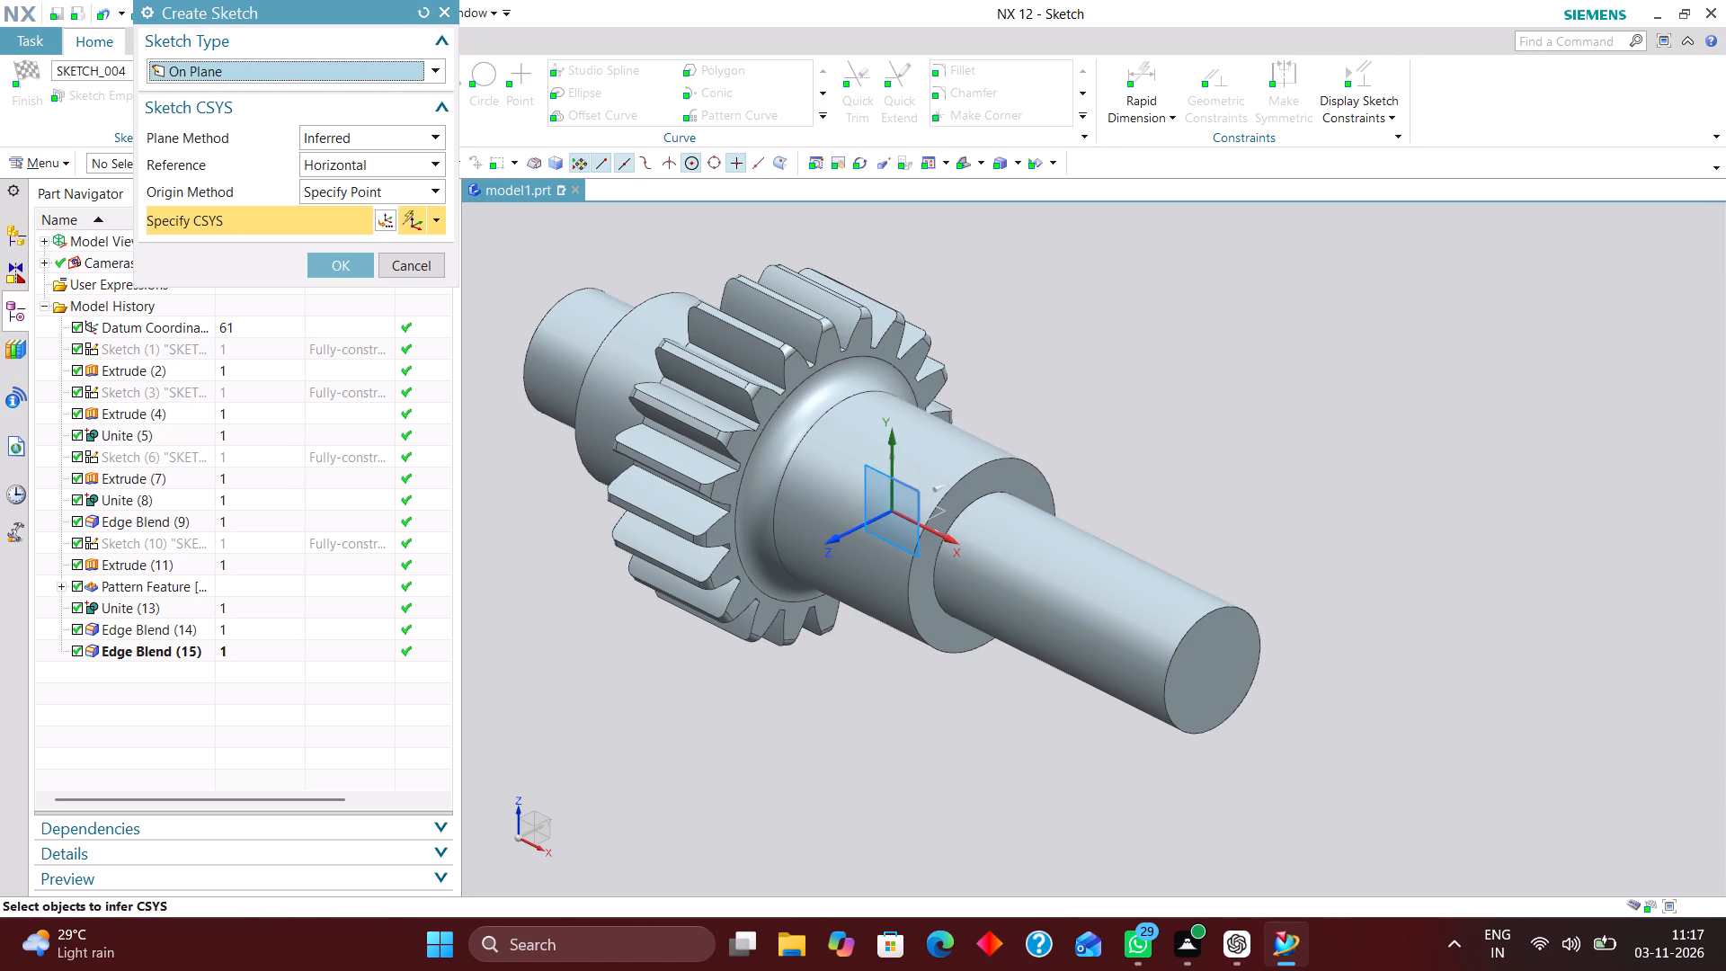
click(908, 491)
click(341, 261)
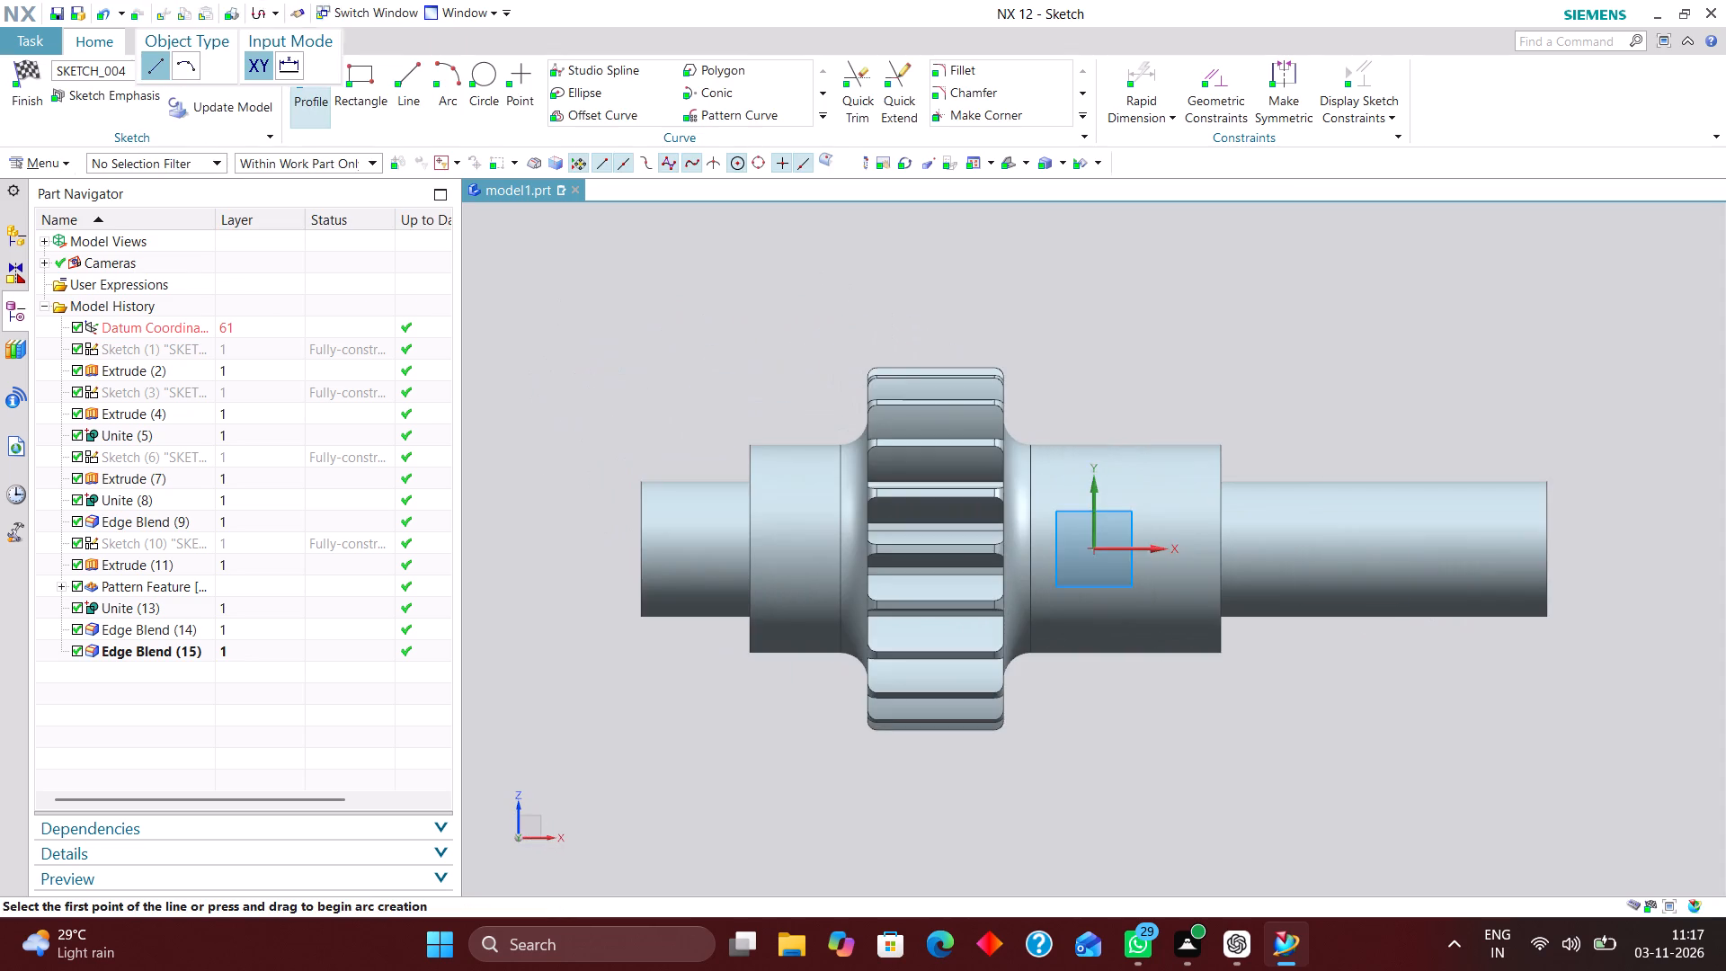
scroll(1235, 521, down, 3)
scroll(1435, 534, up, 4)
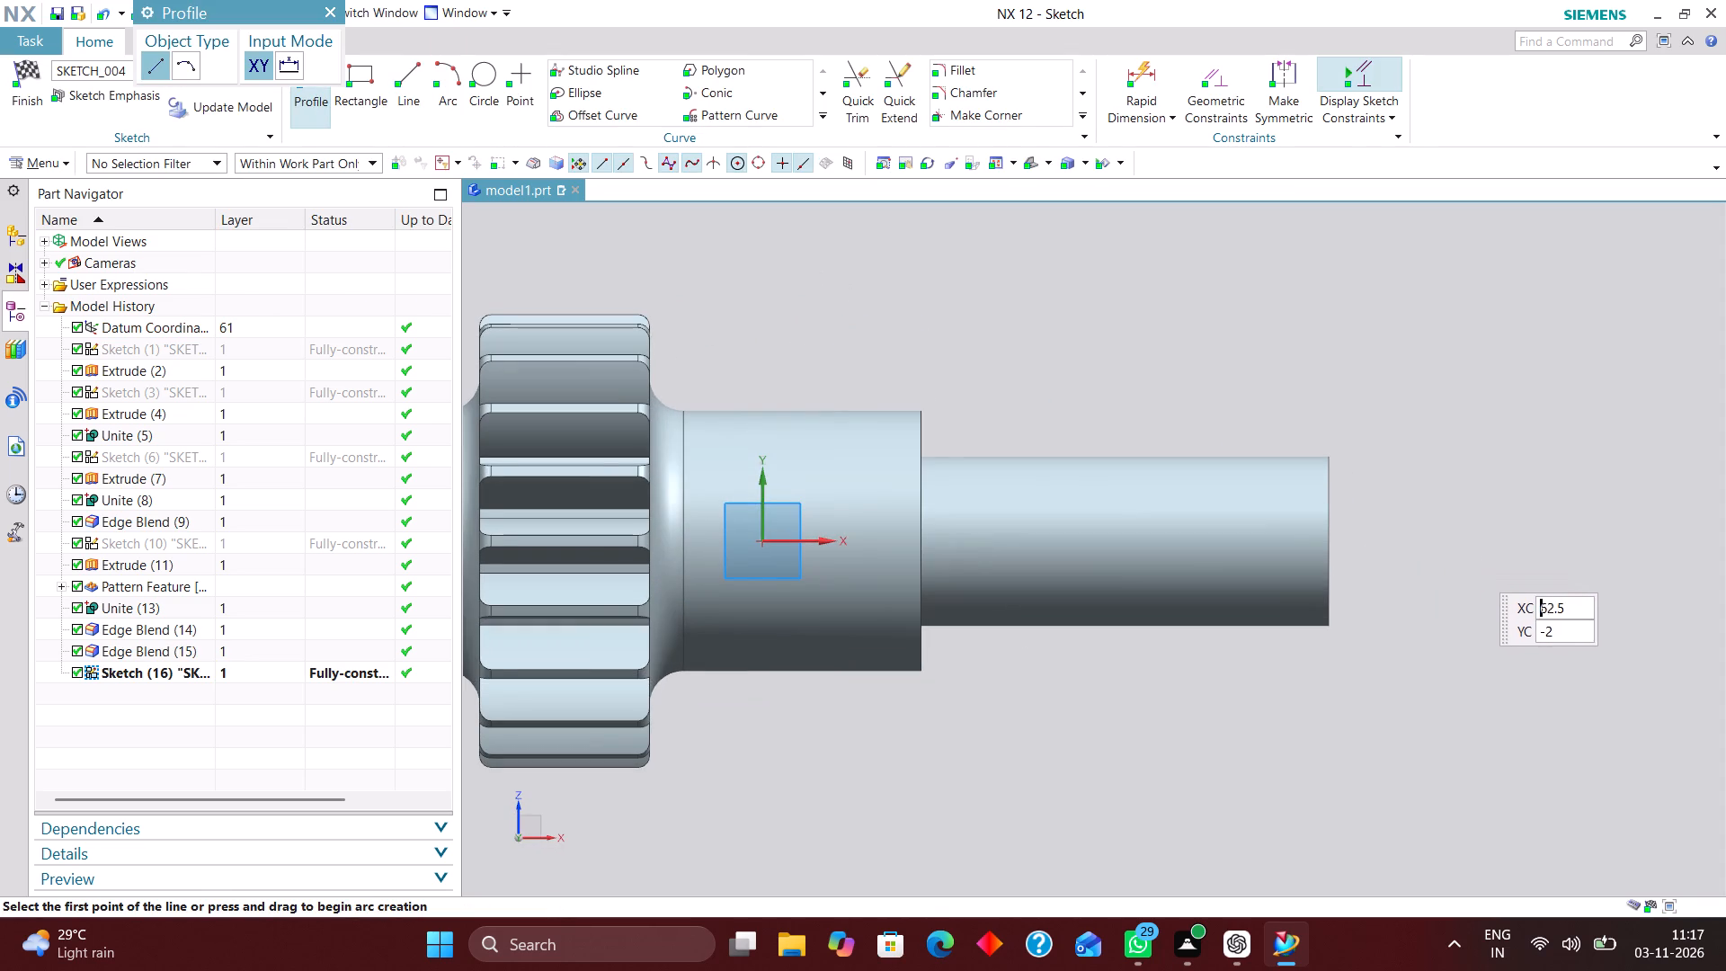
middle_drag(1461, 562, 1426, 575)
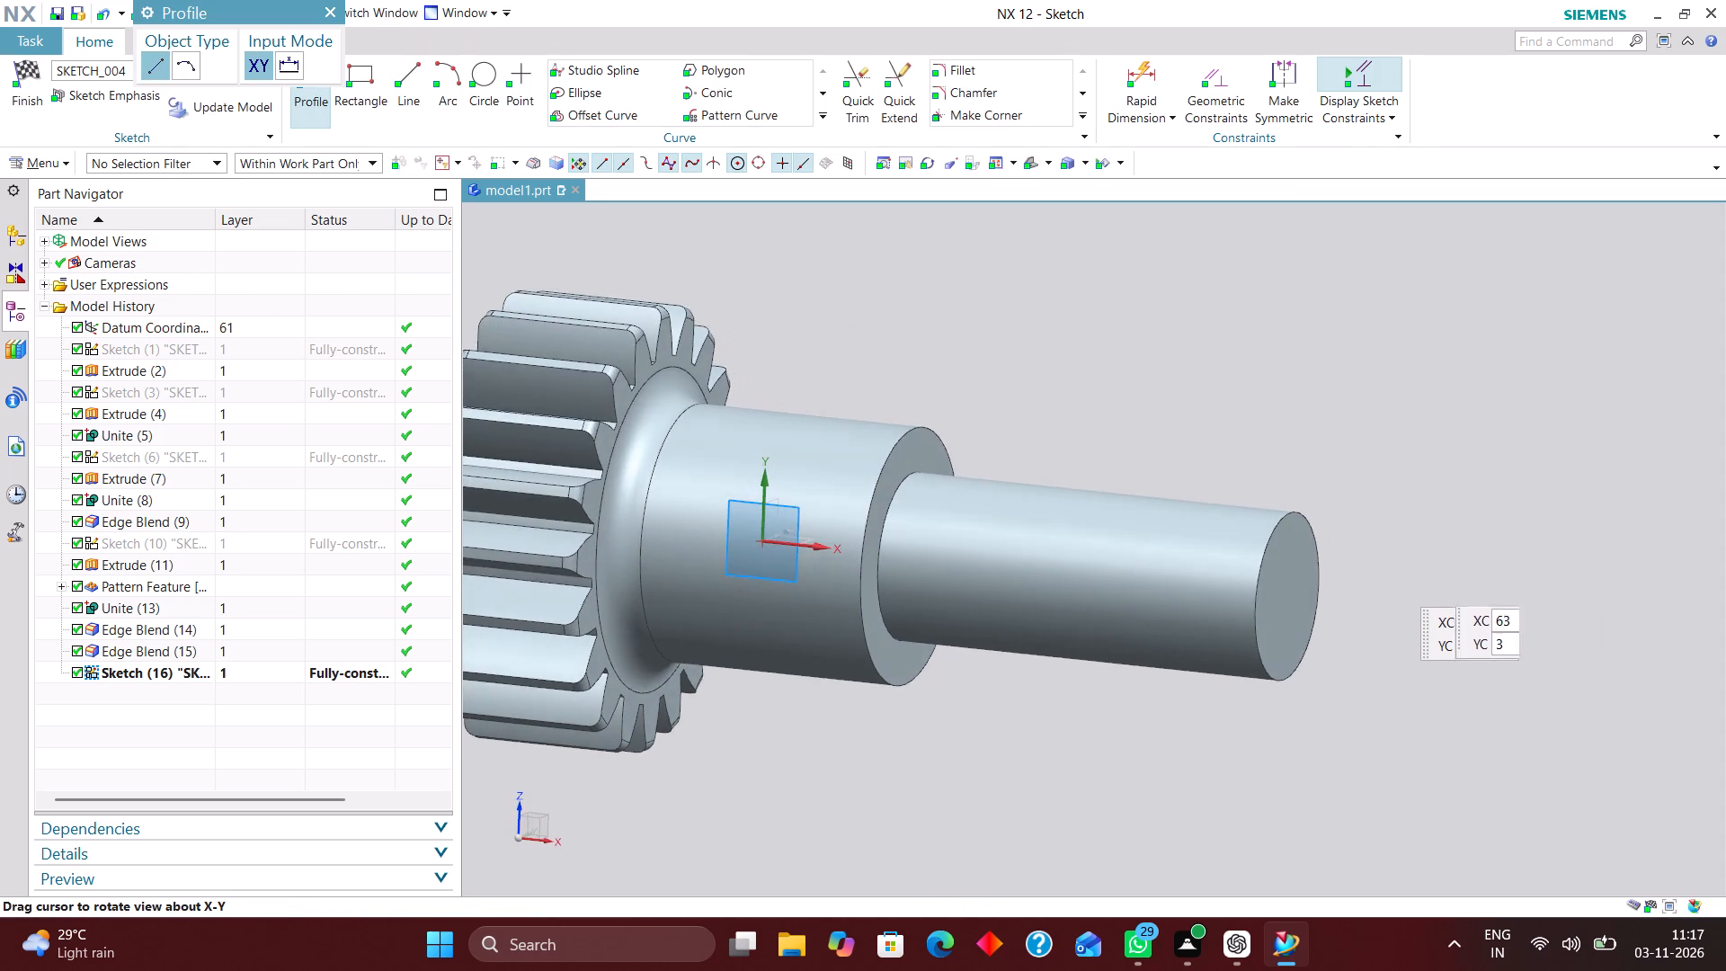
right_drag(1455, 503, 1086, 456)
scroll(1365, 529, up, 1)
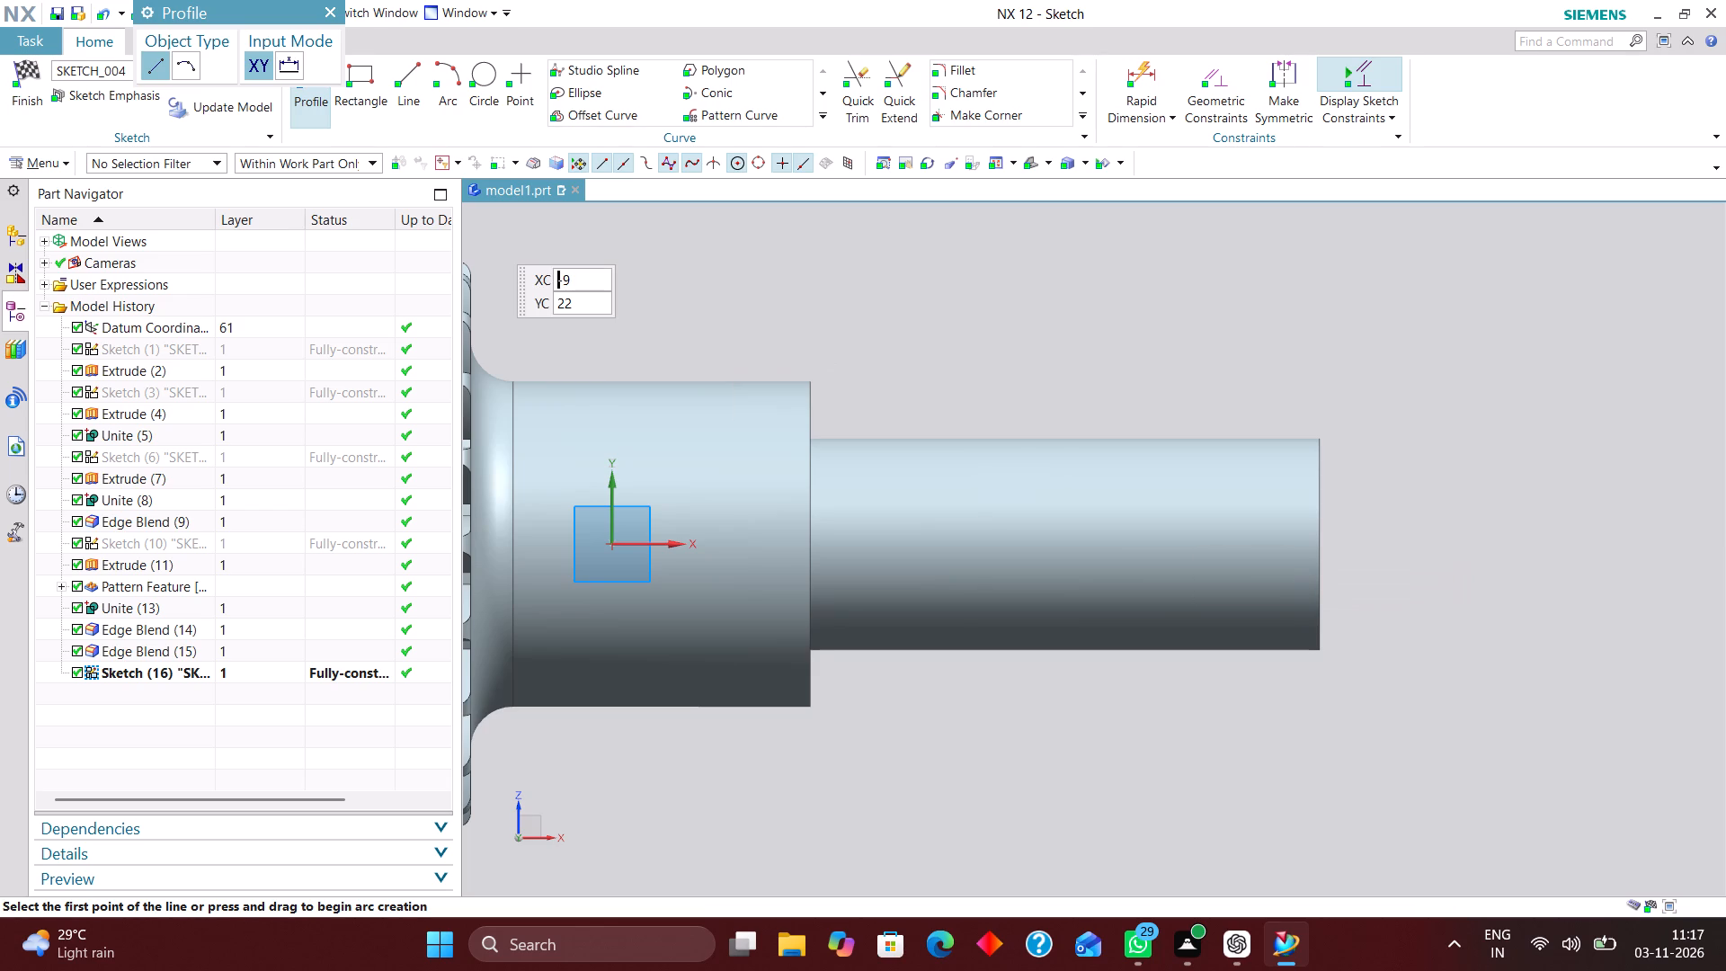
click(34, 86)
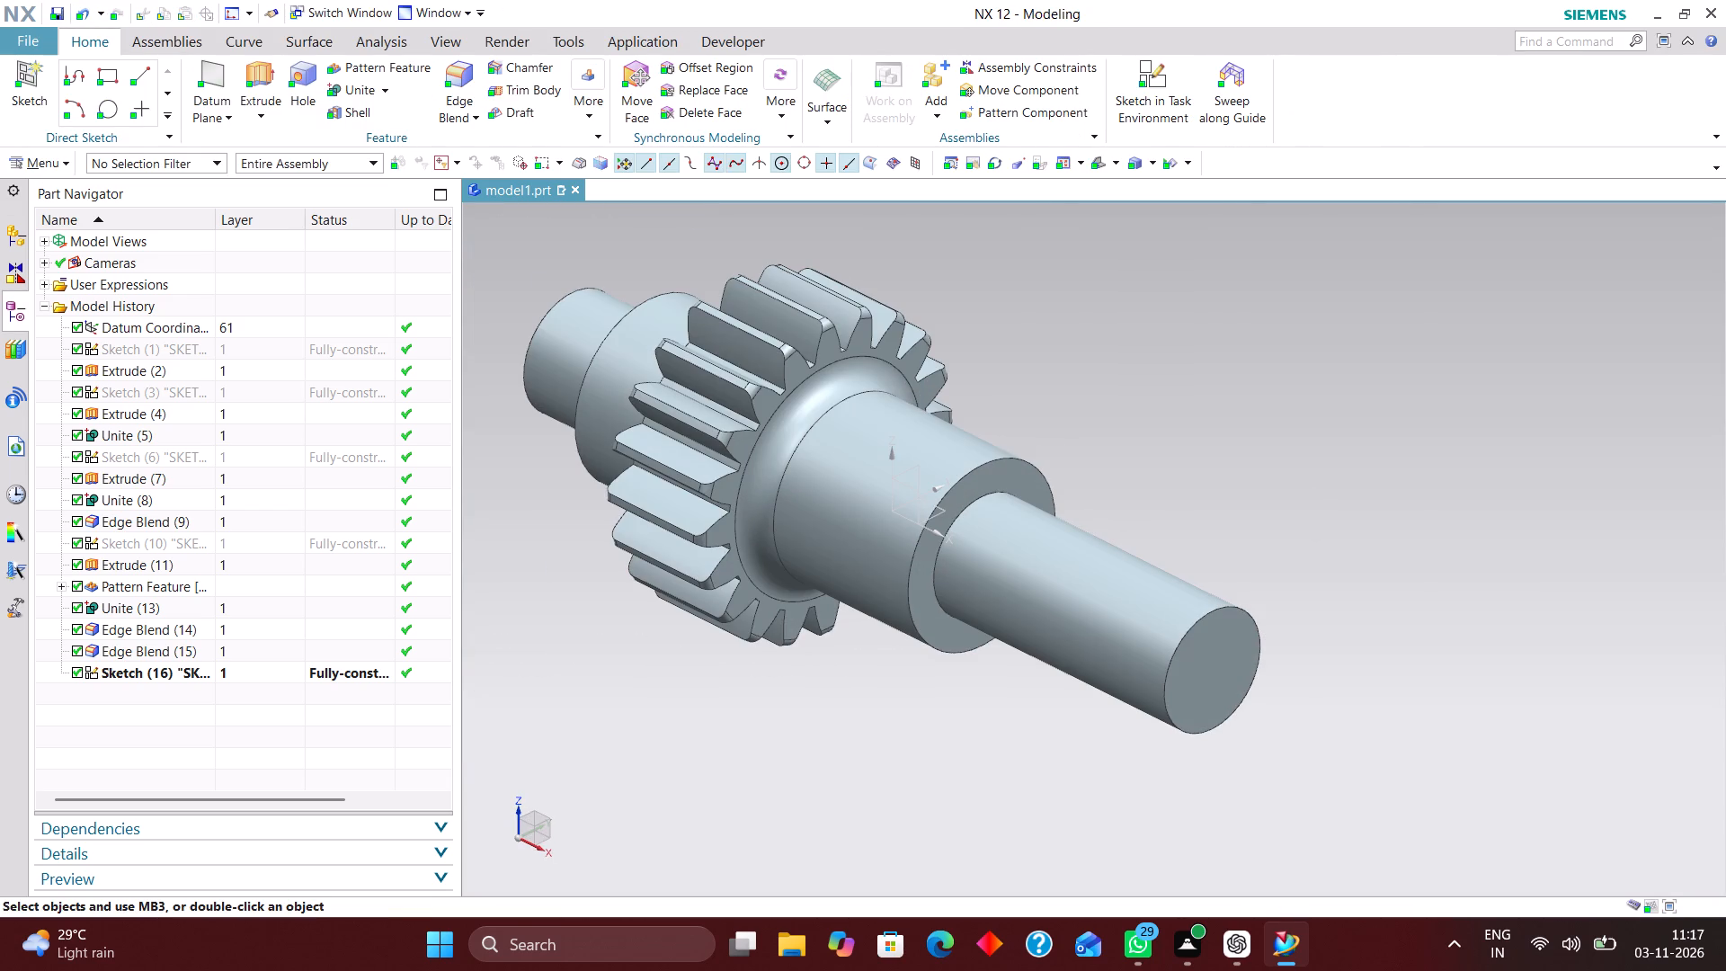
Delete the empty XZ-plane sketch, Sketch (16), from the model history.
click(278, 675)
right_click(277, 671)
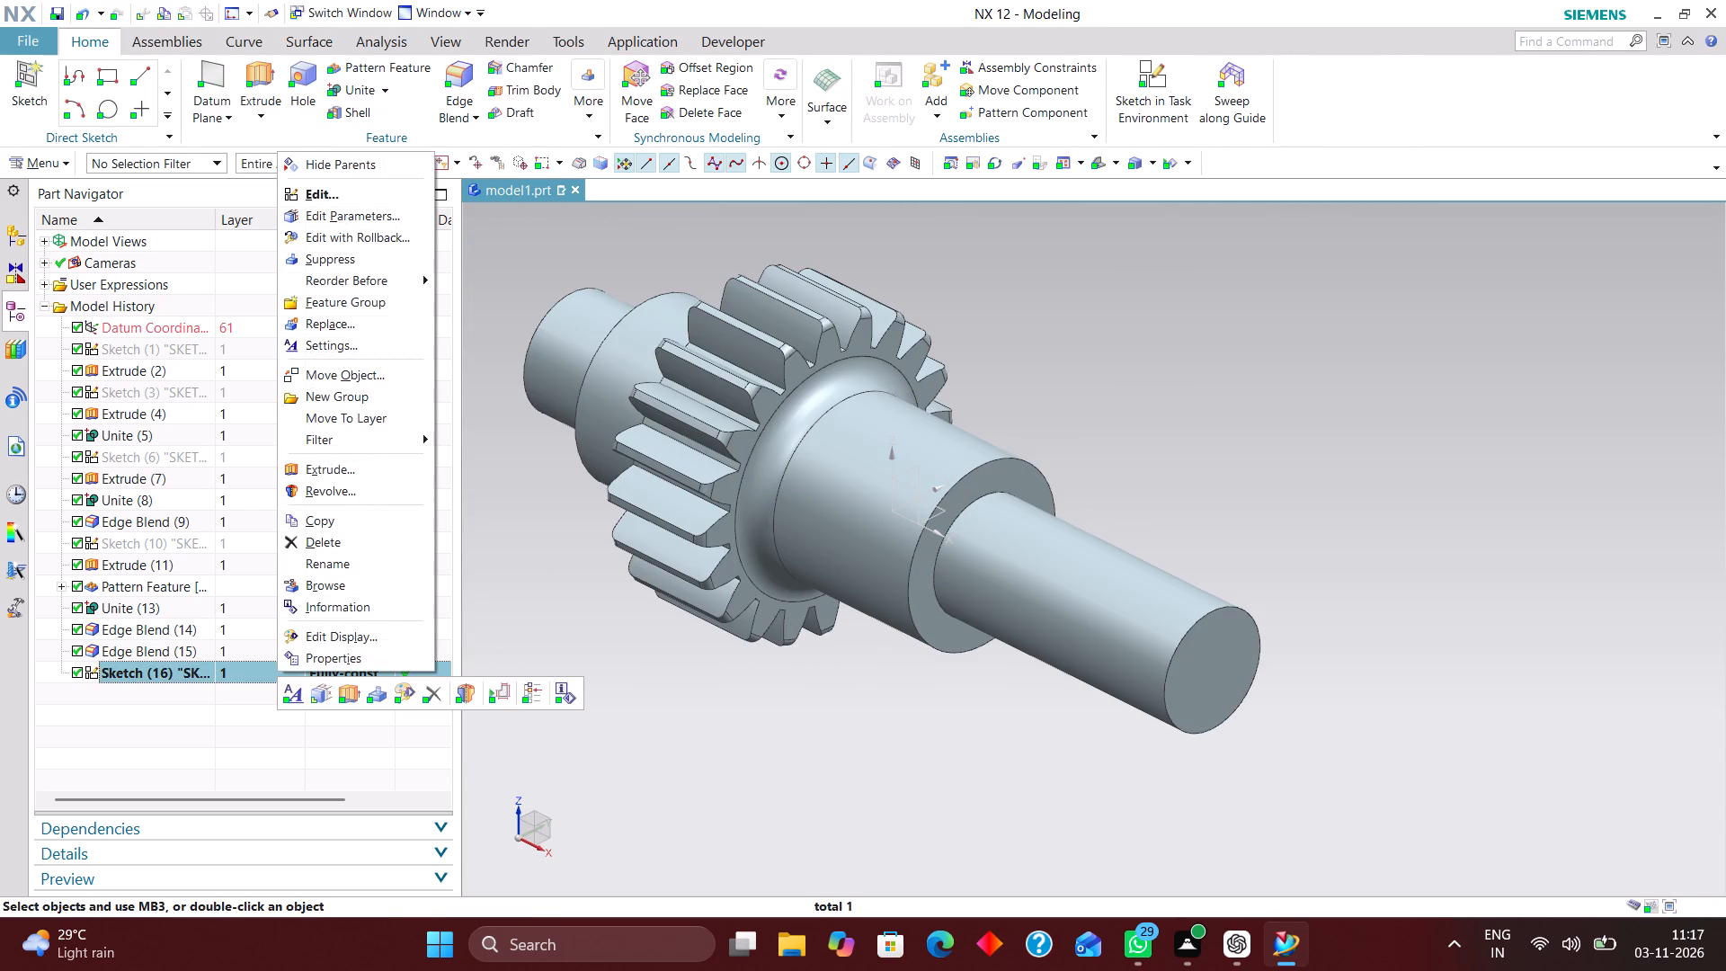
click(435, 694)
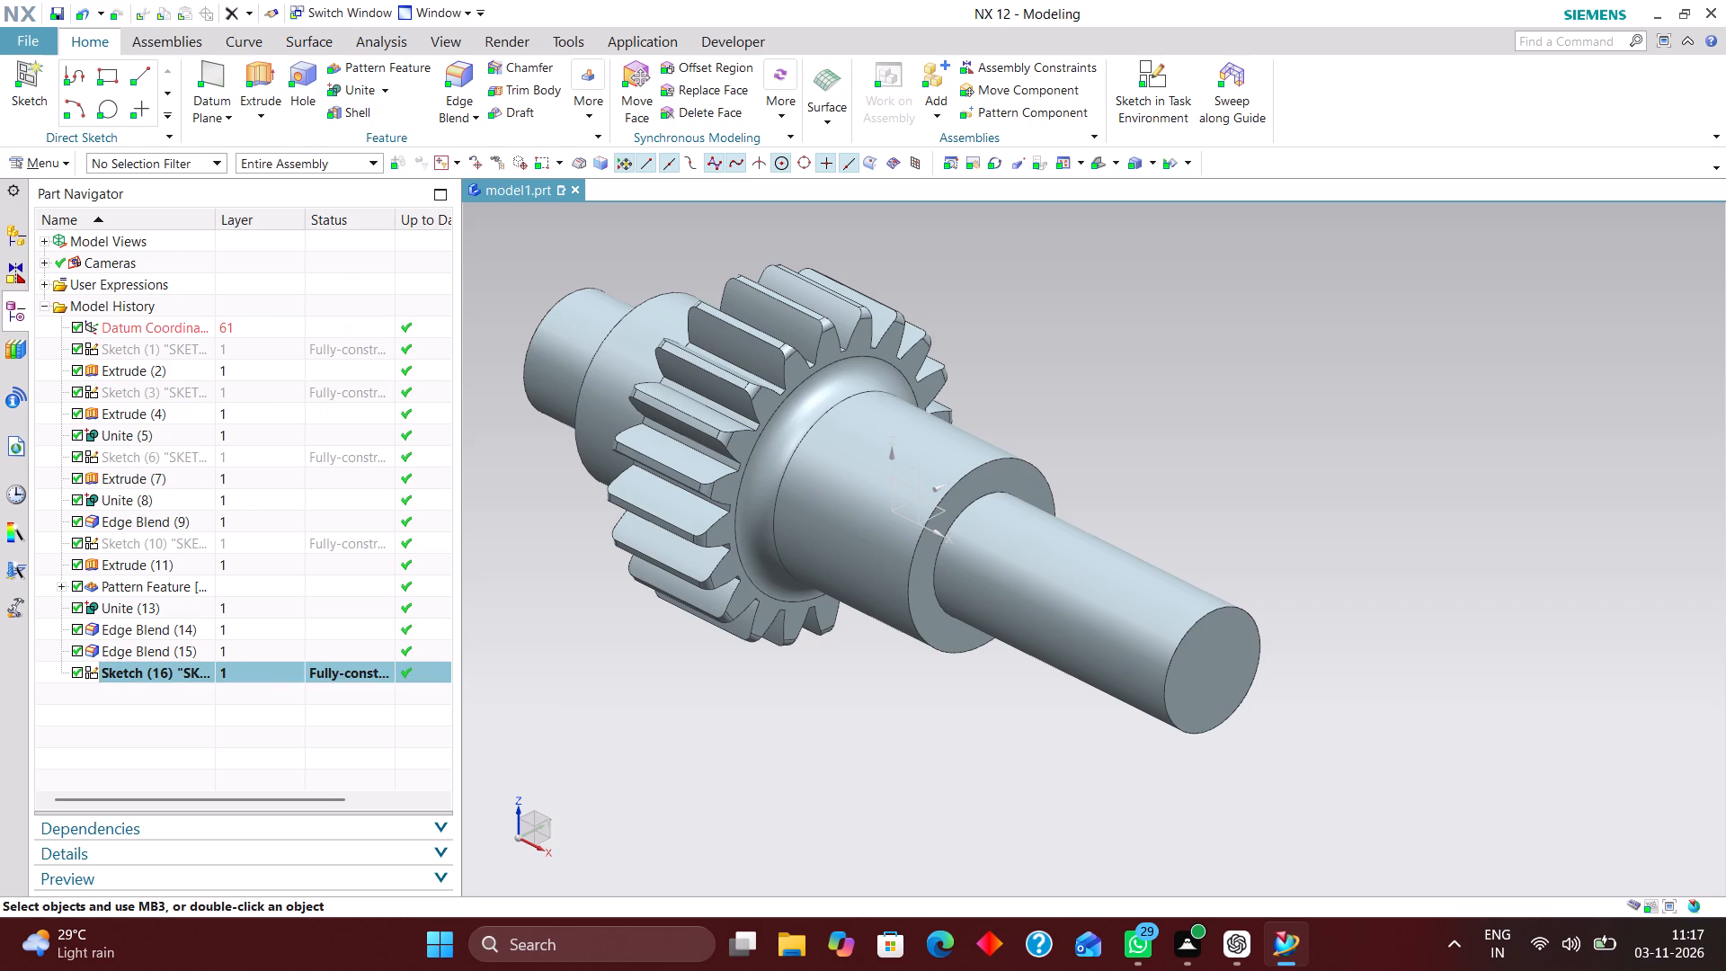
Create a task-environment sketch on the YZ plane of the datum coordinate system.
click(1167, 76)
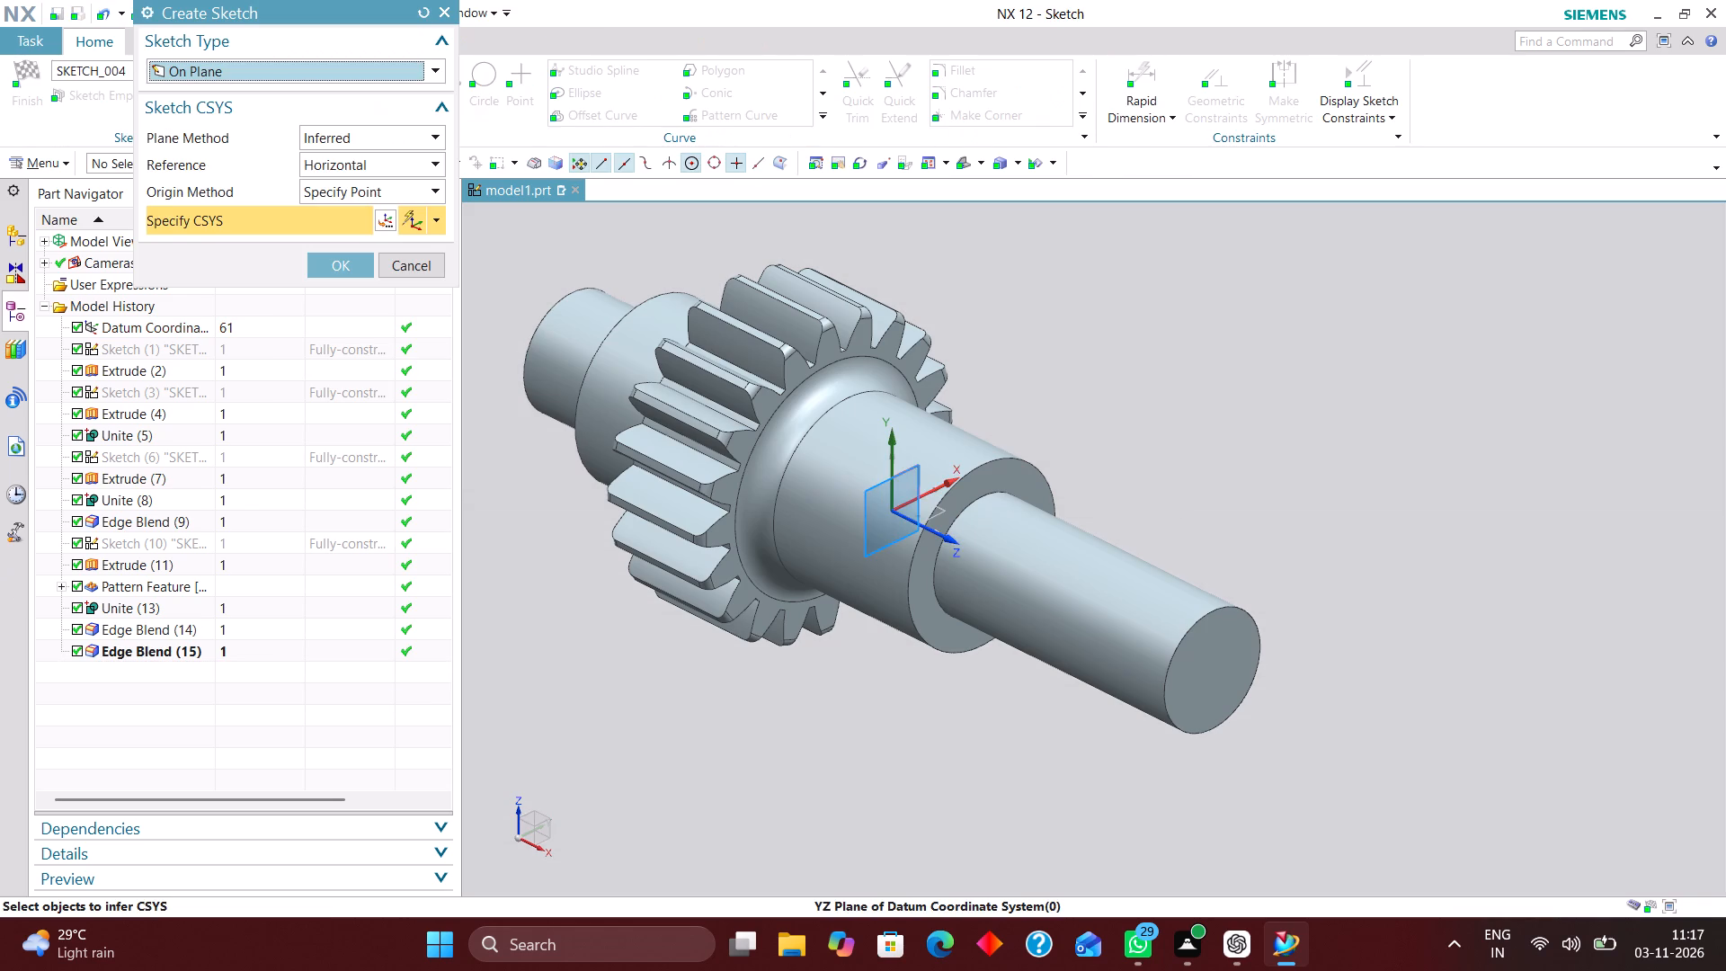
click(910, 468)
click(328, 261)
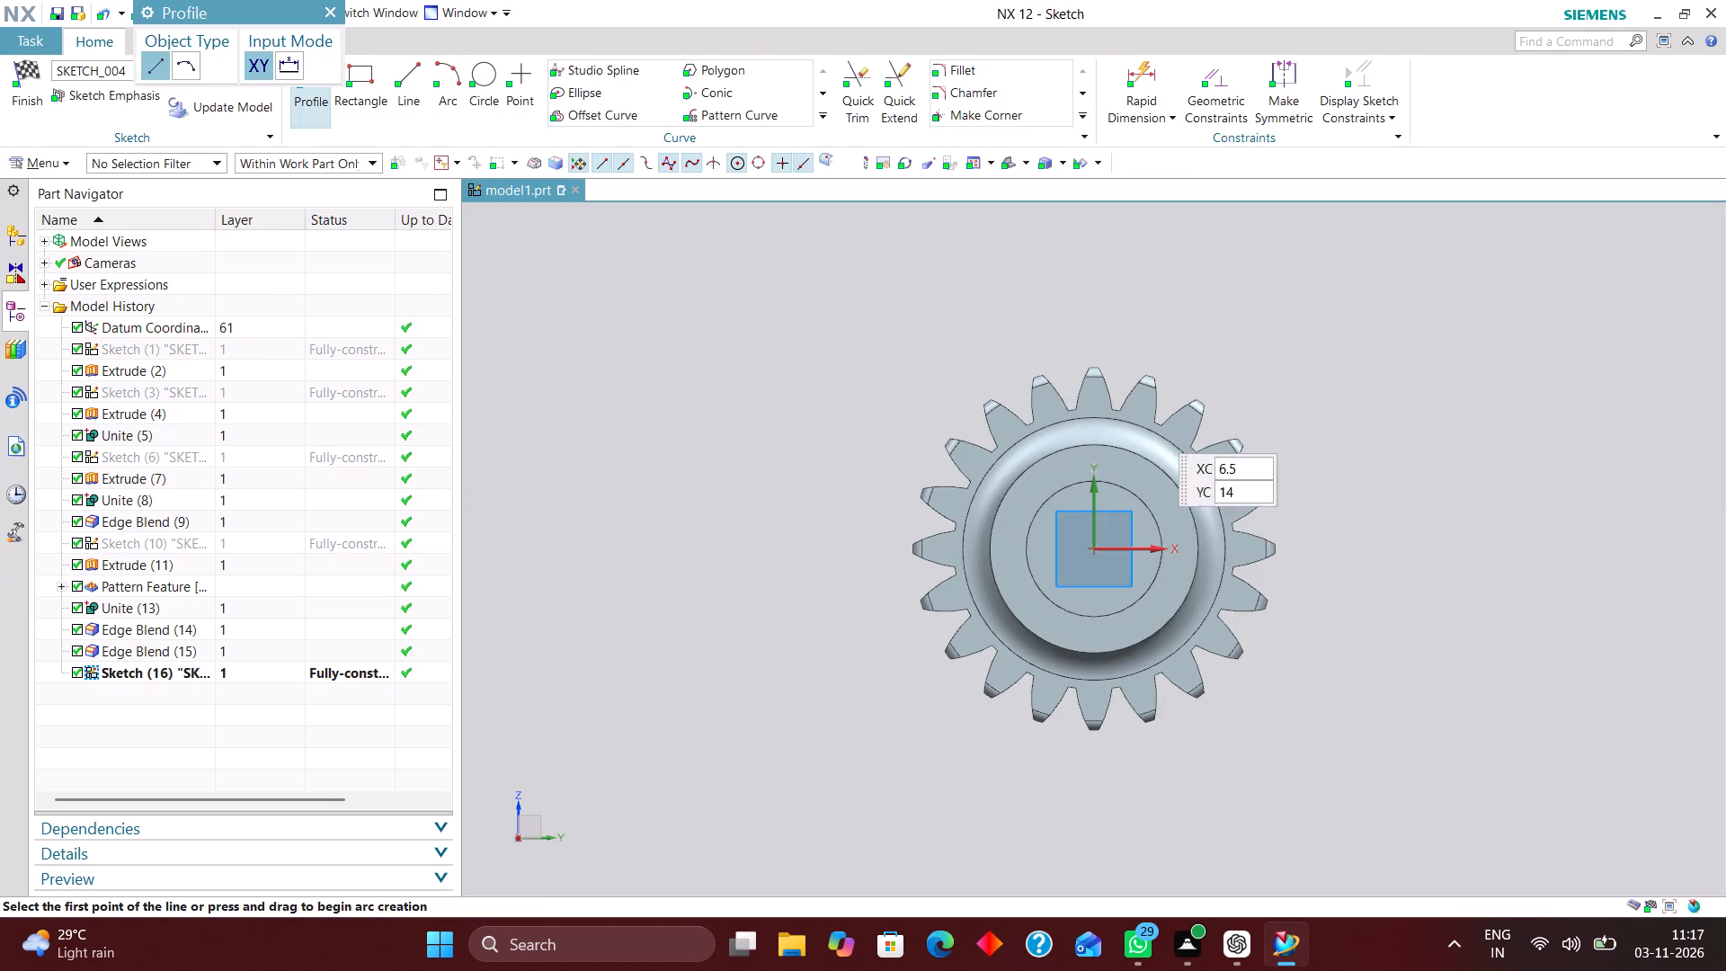
Sketch an upright rectangle about 6 mm wide on the sketch's negative X side, reaching just inside the thin shaft's circular outline.
scroll(1186, 533, up, 3)
scroll(890, 400, down, 3)
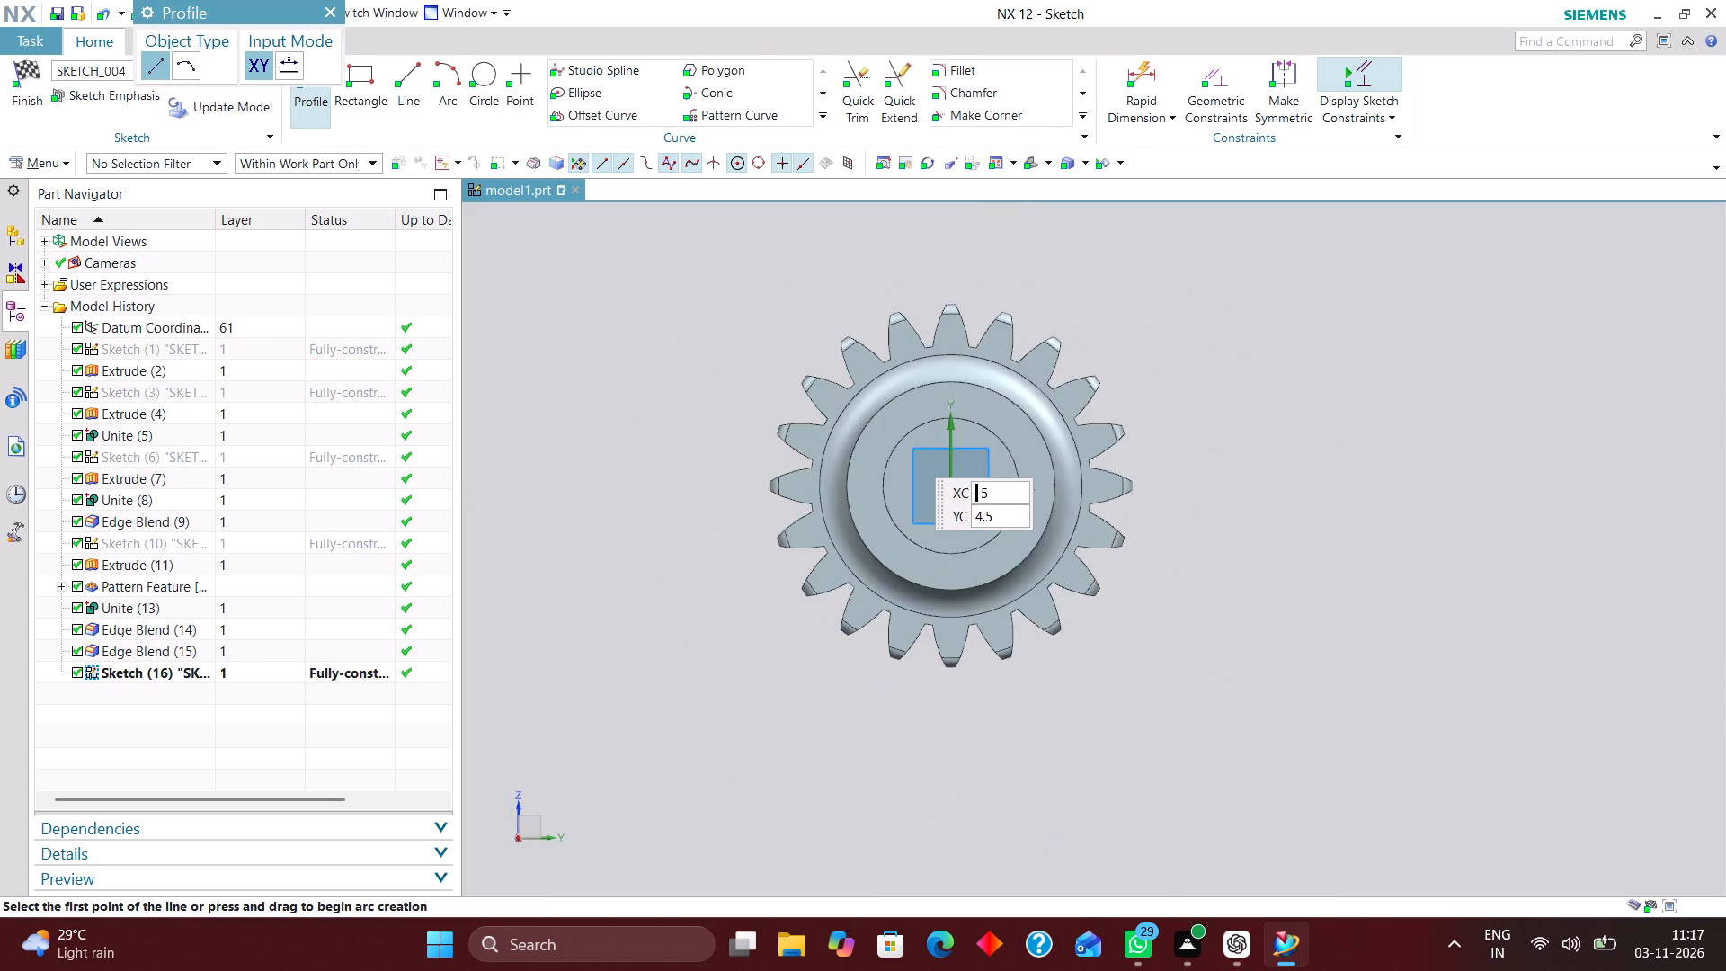
scroll(908, 471, up, 3)
click(365, 80)
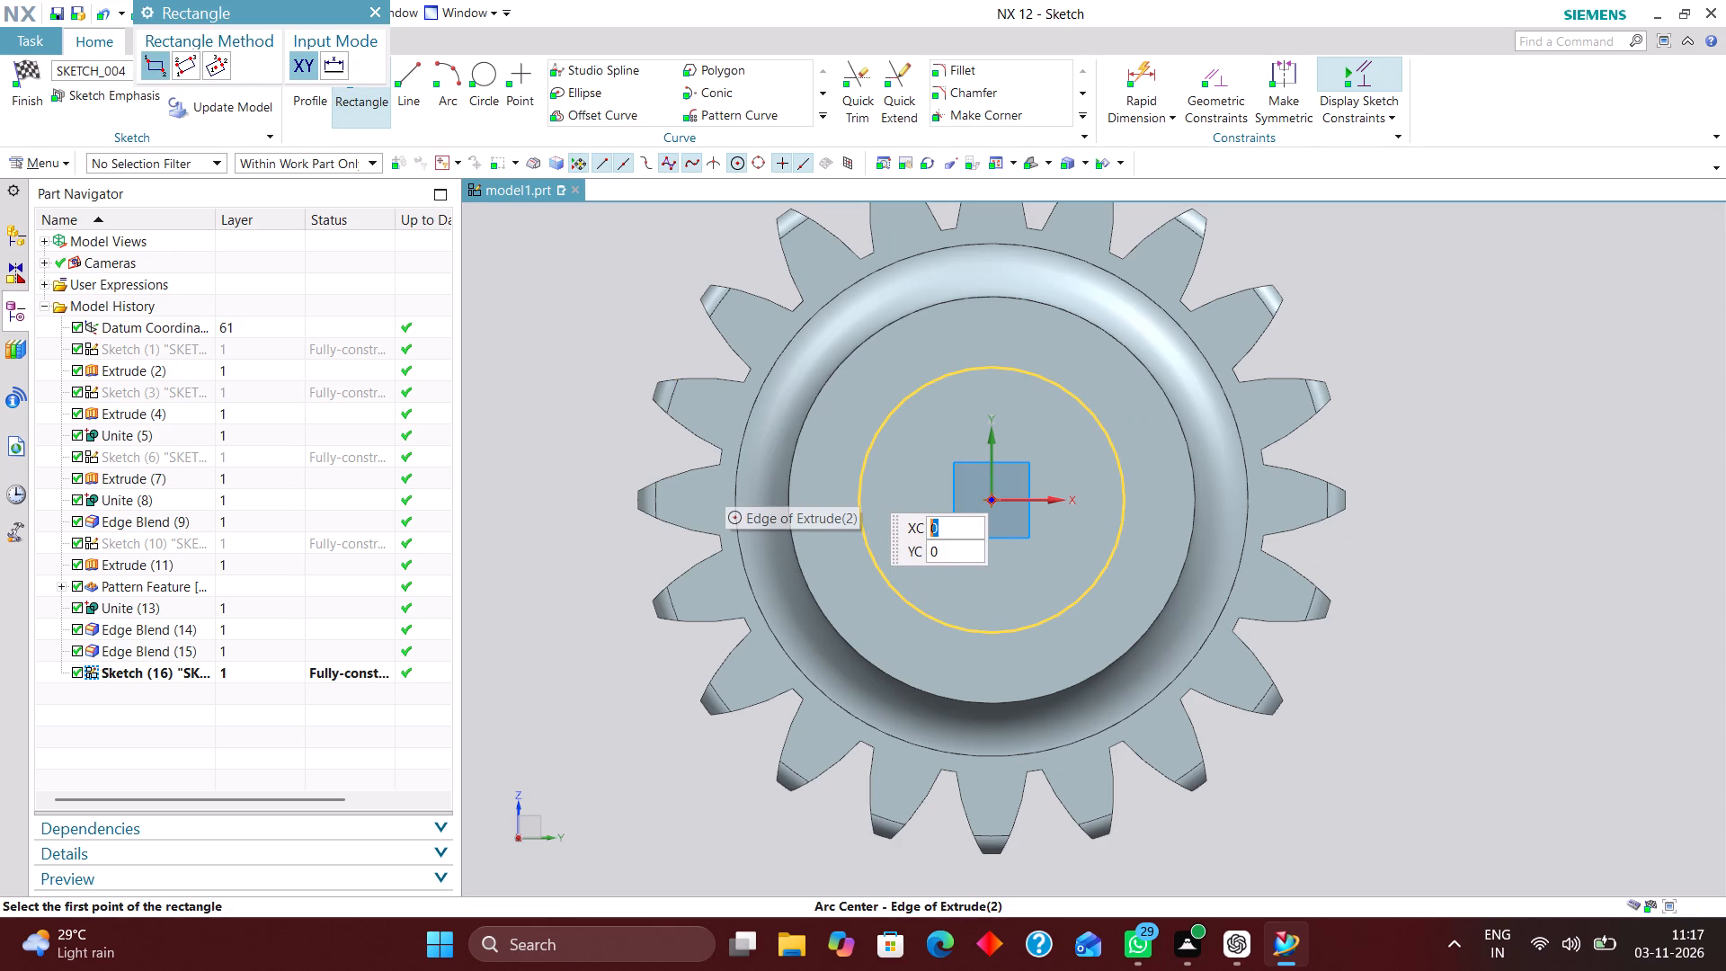
middle_drag(908, 446, 967, 458)
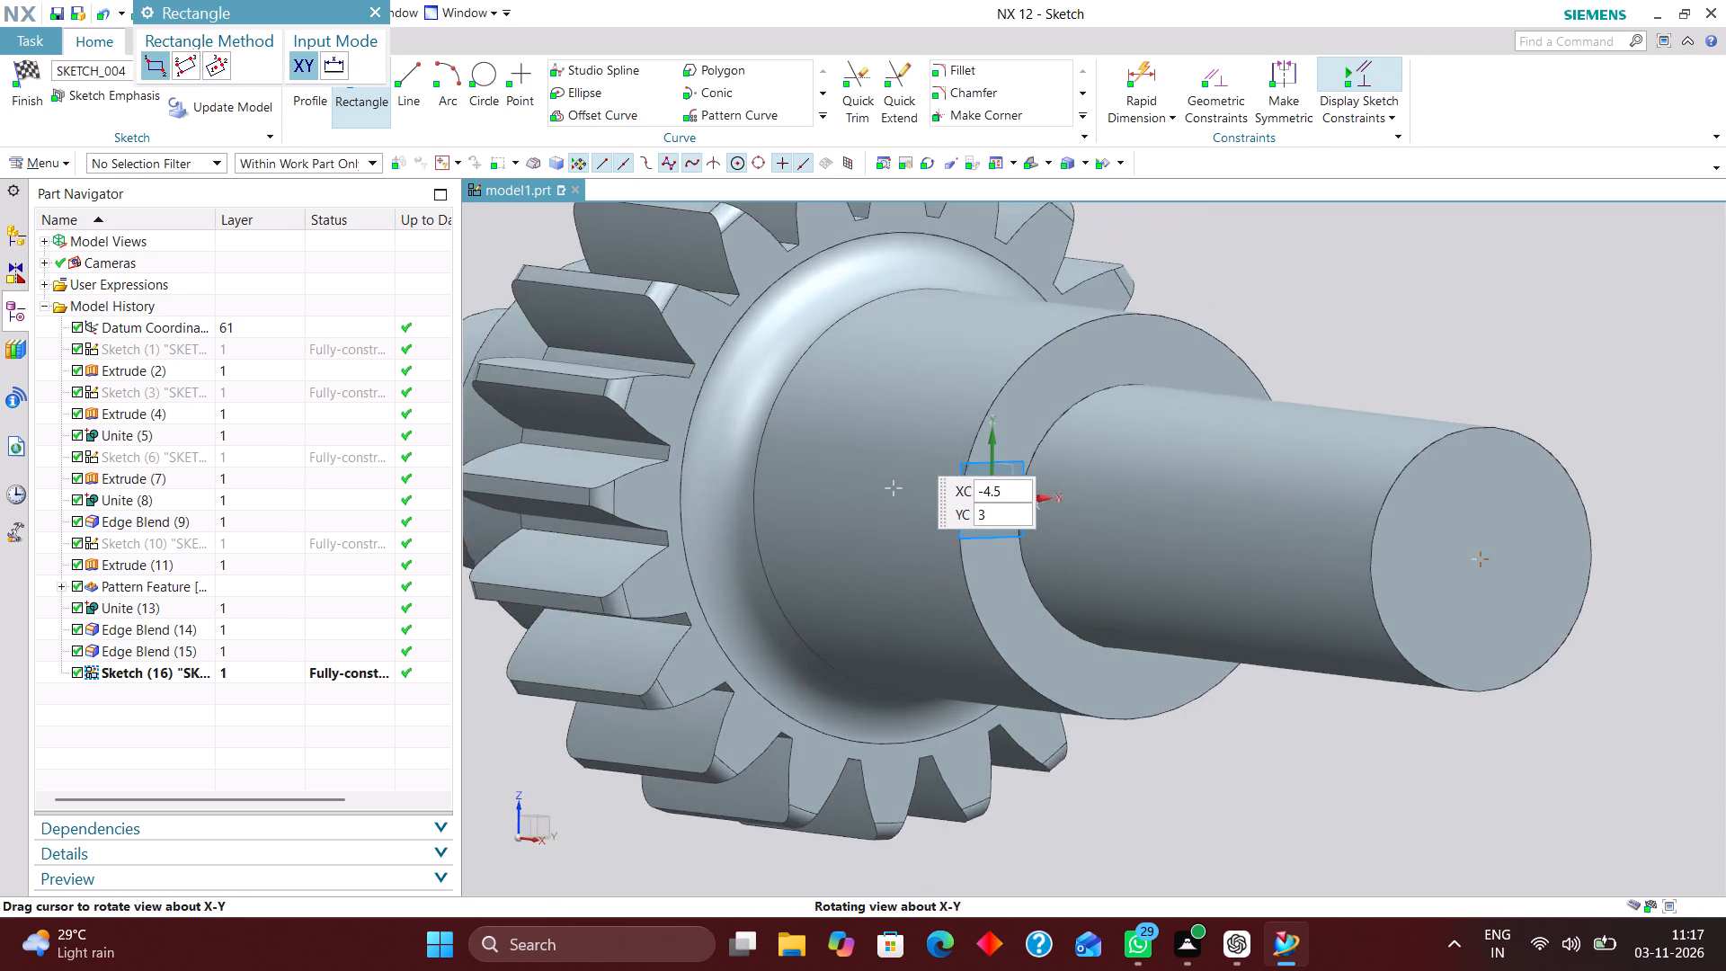
middle_drag(967, 458, 925, 450)
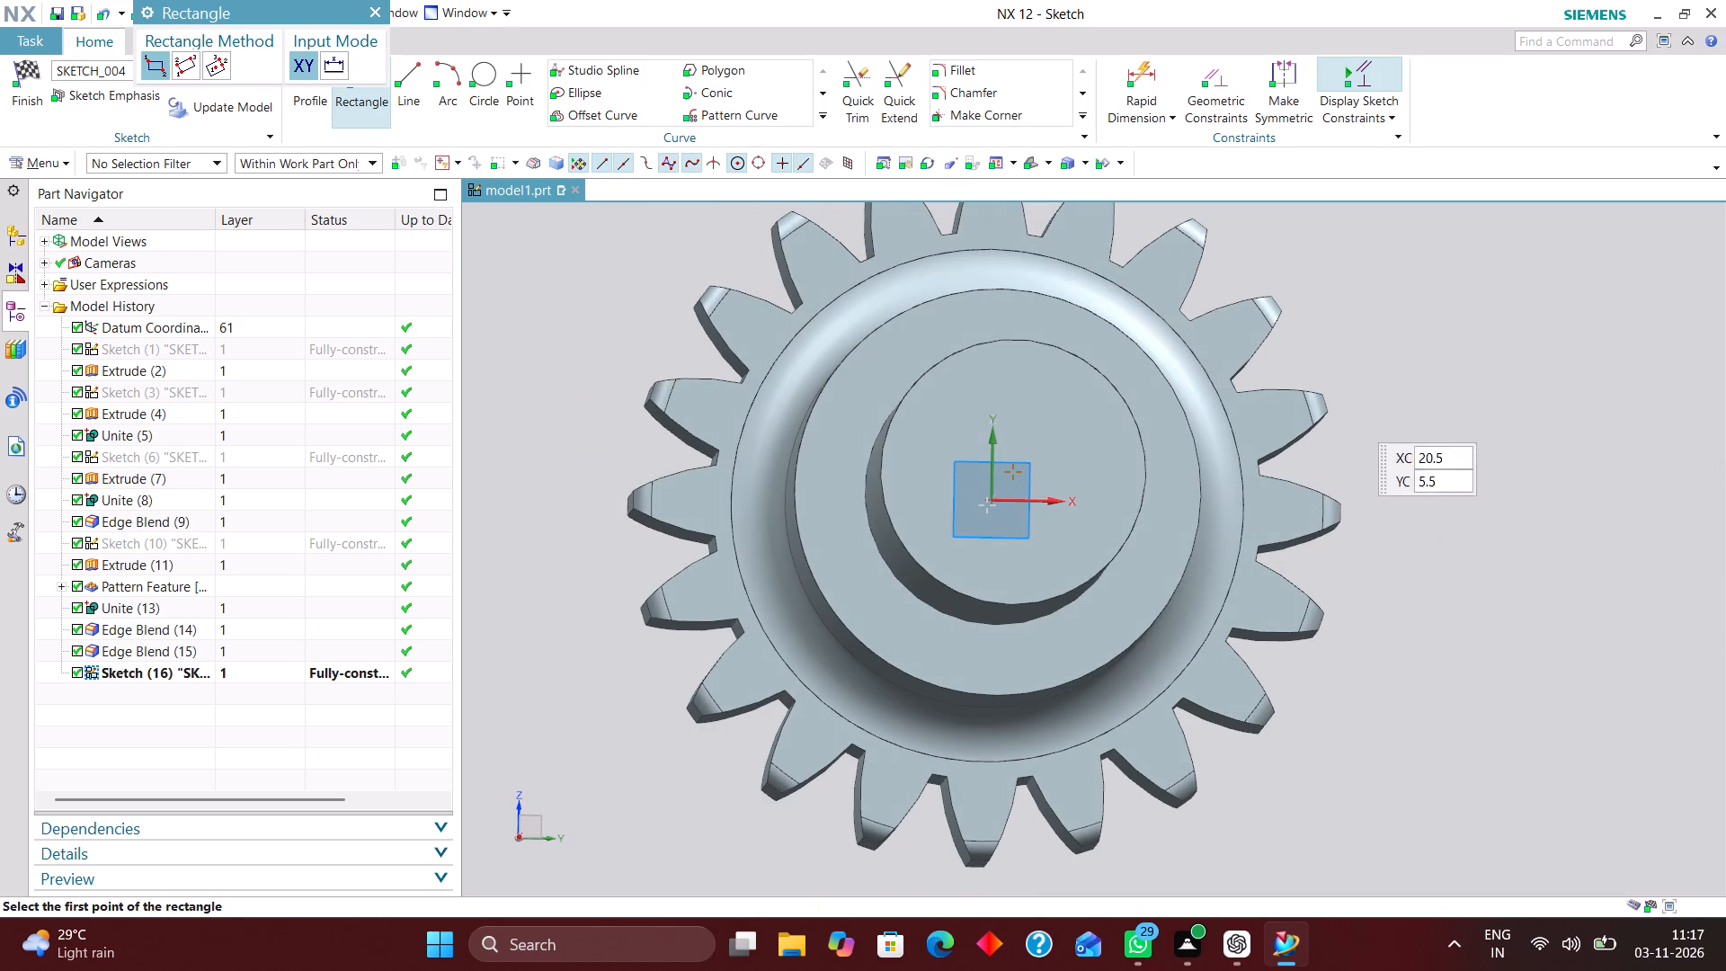
right_drag(1385, 385, 1111, 373)
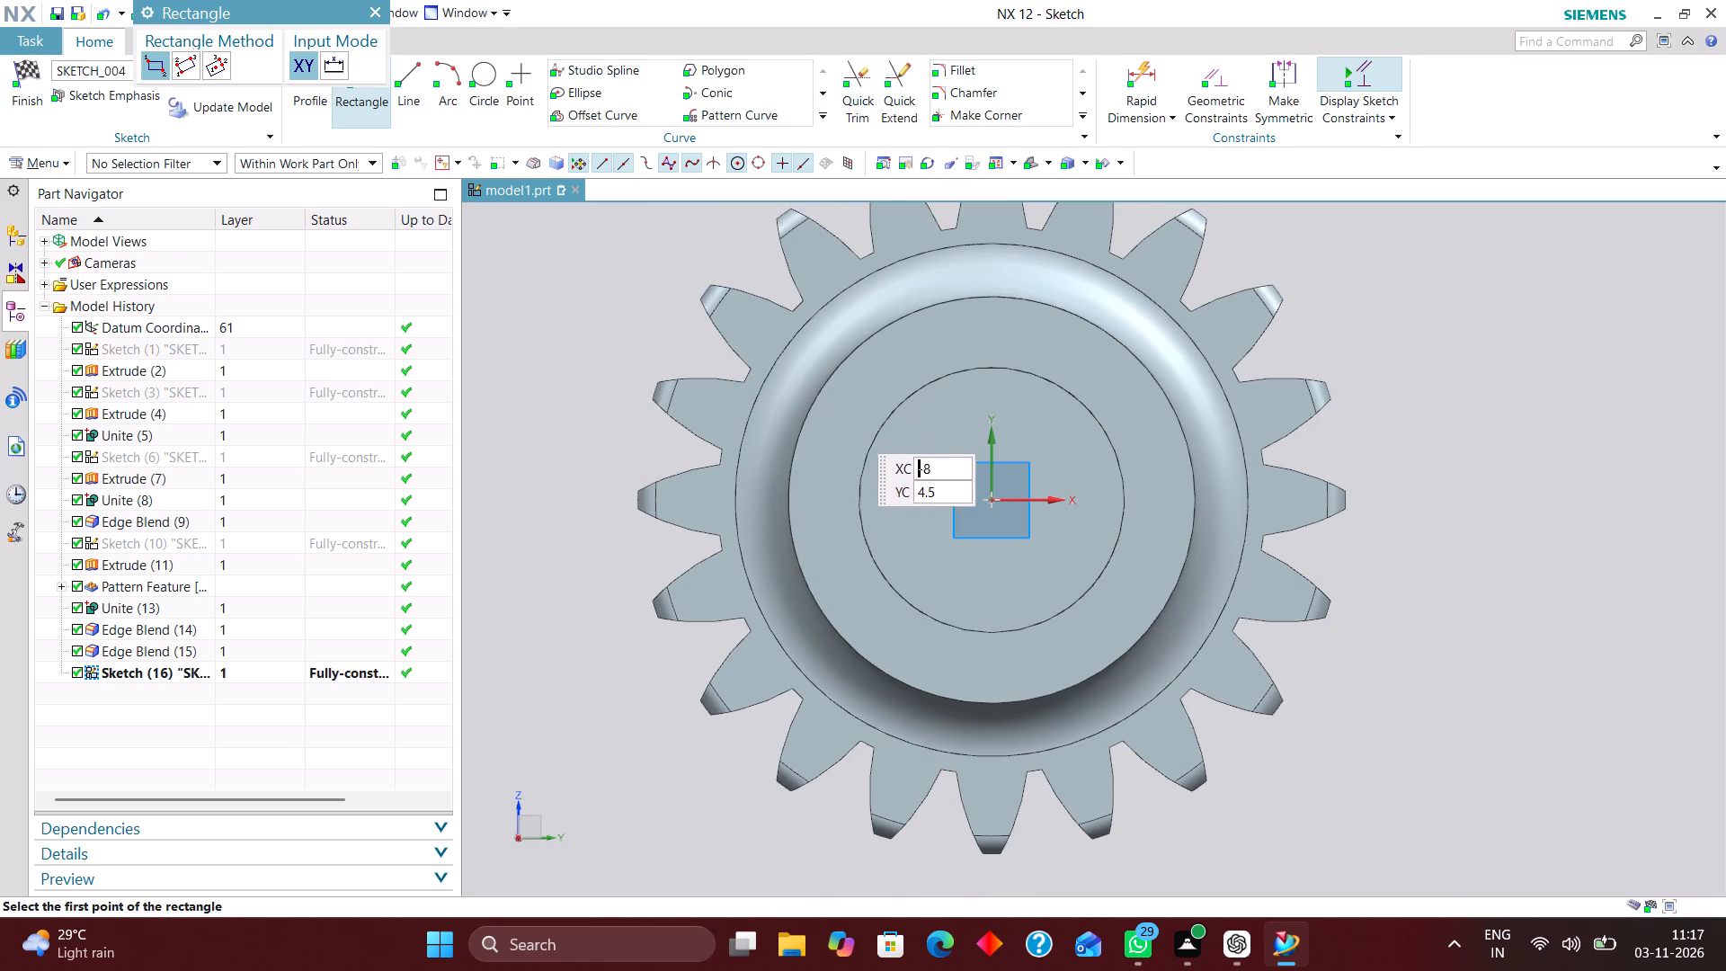
click(783, 408)
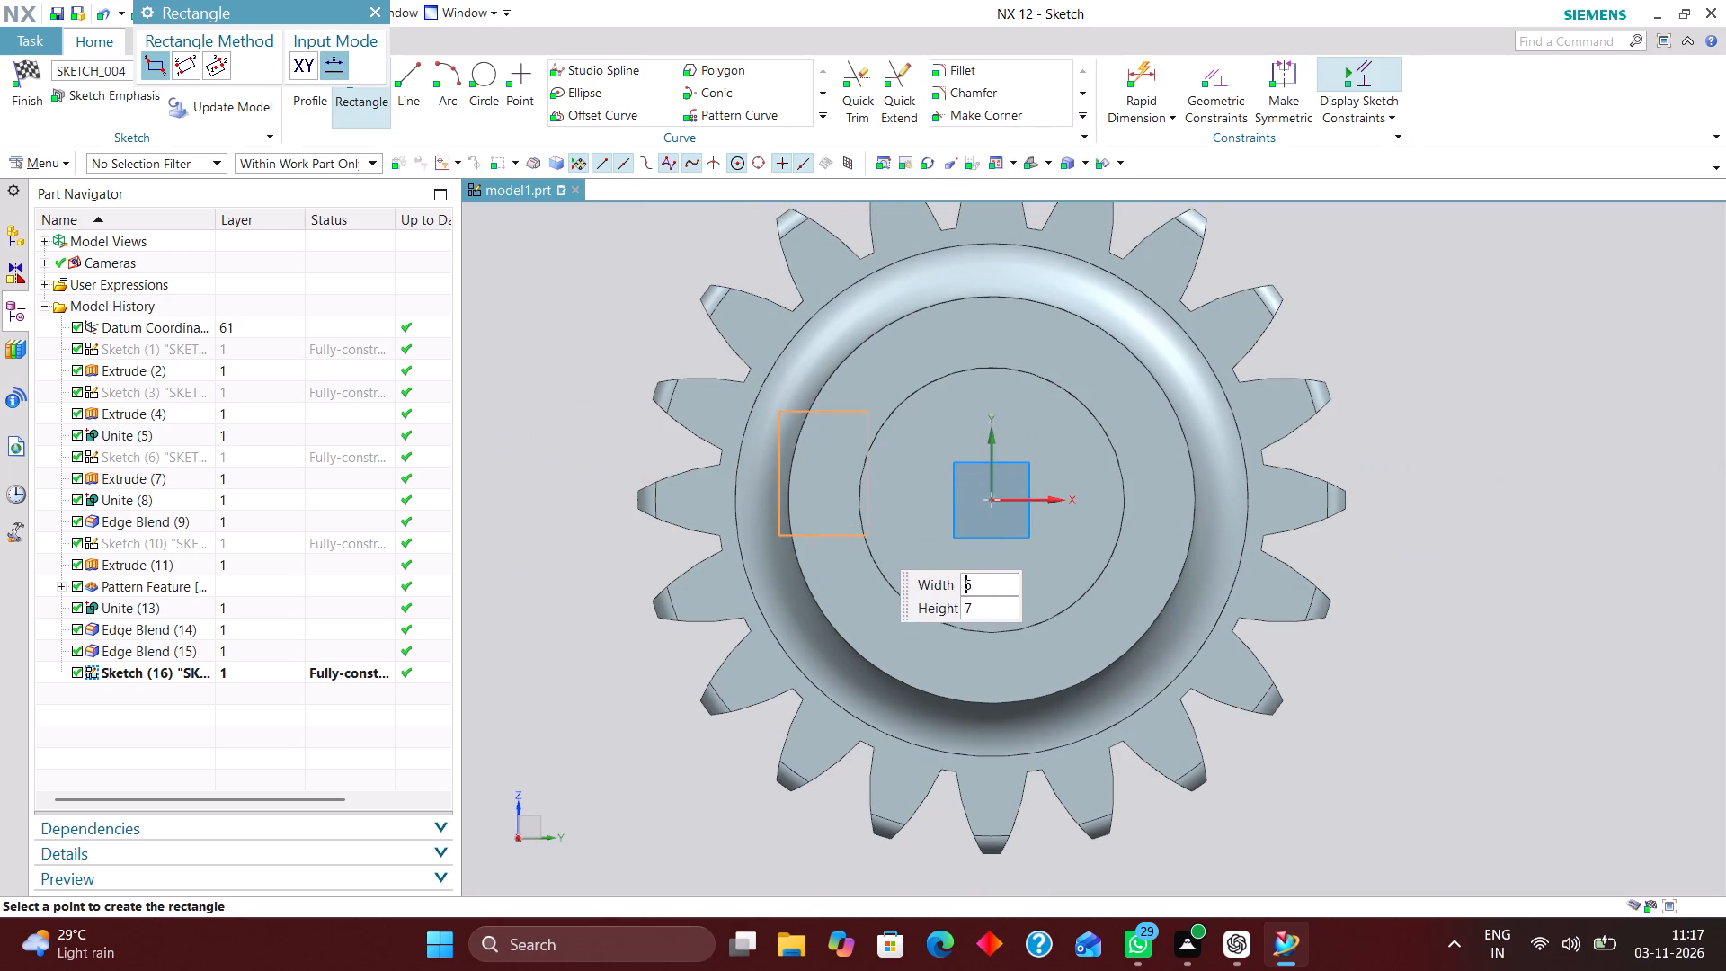
click(881, 598)
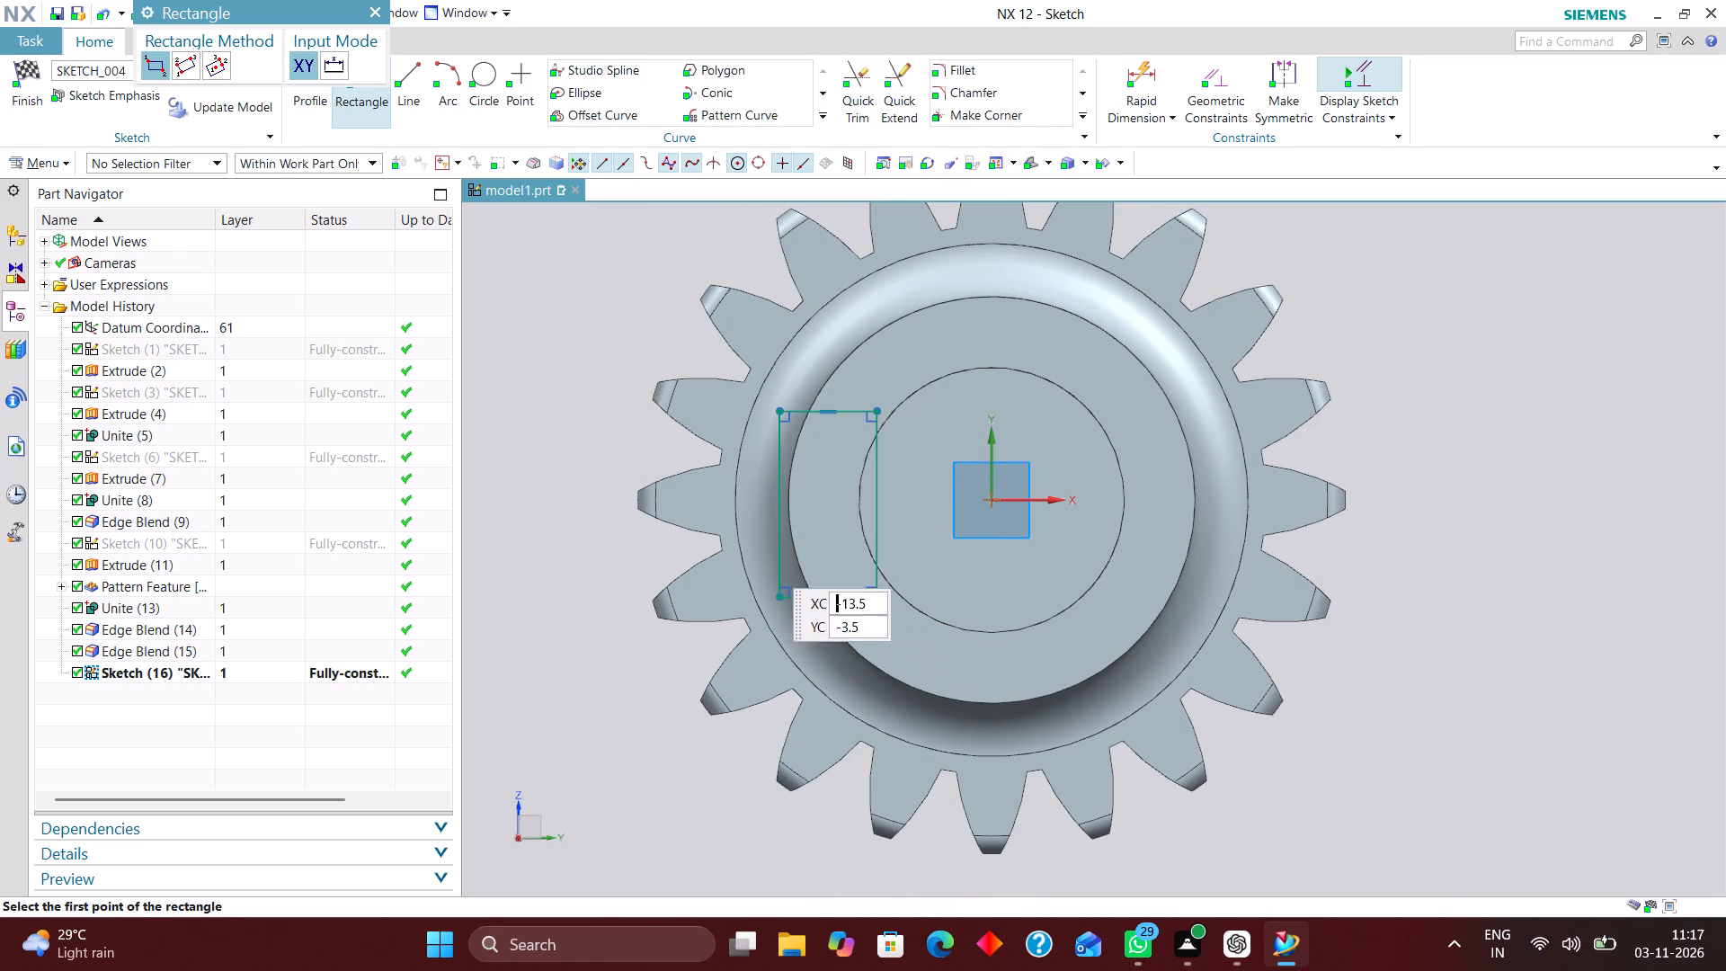
click(380, 13)
Constrain the midpoint of the rectangle's inner vertical edge to lie on the sketch's X axis.
click(1222, 71)
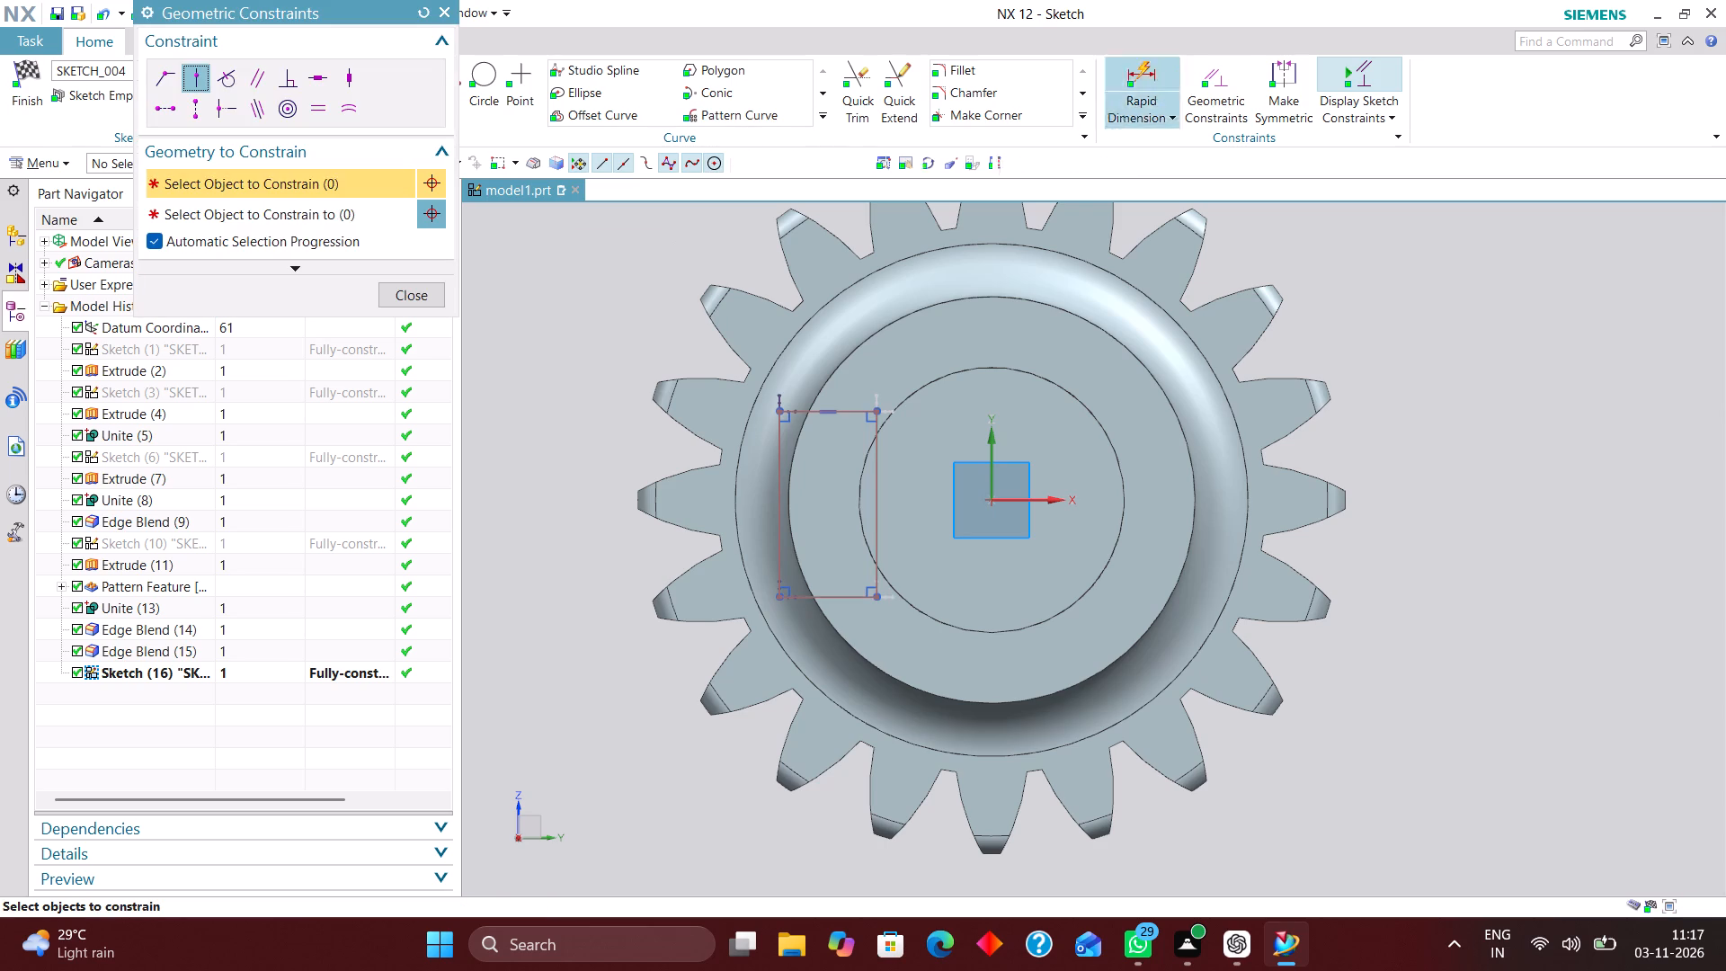
click(877, 497)
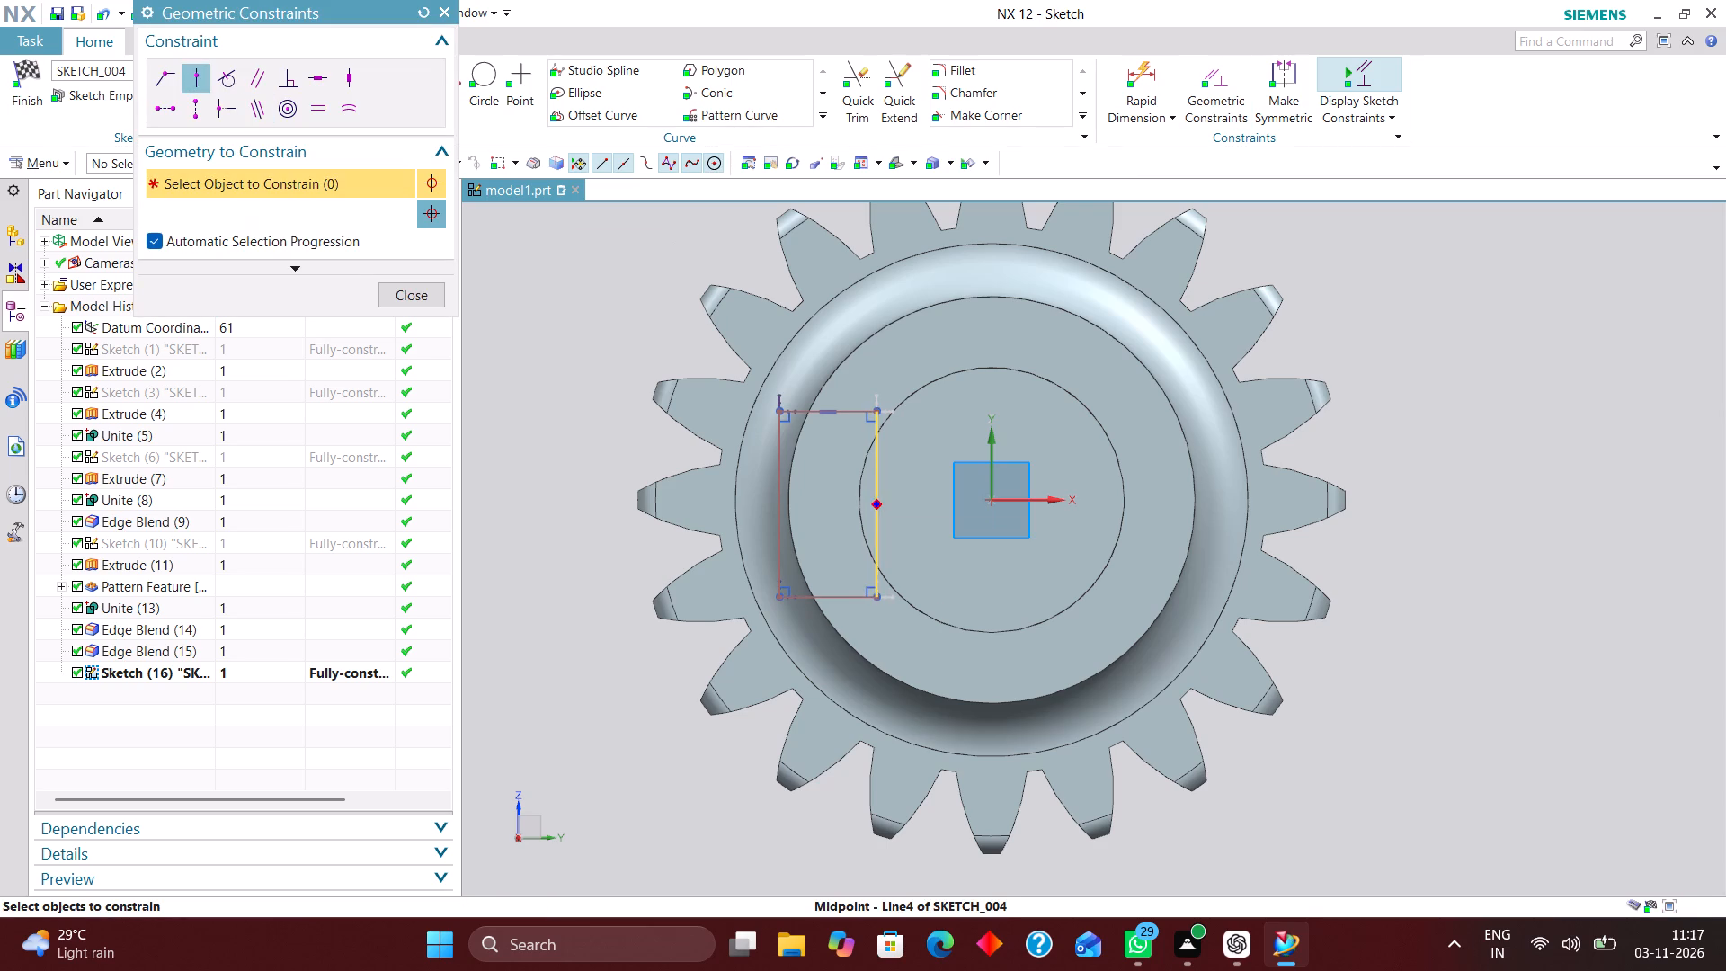
click(1043, 501)
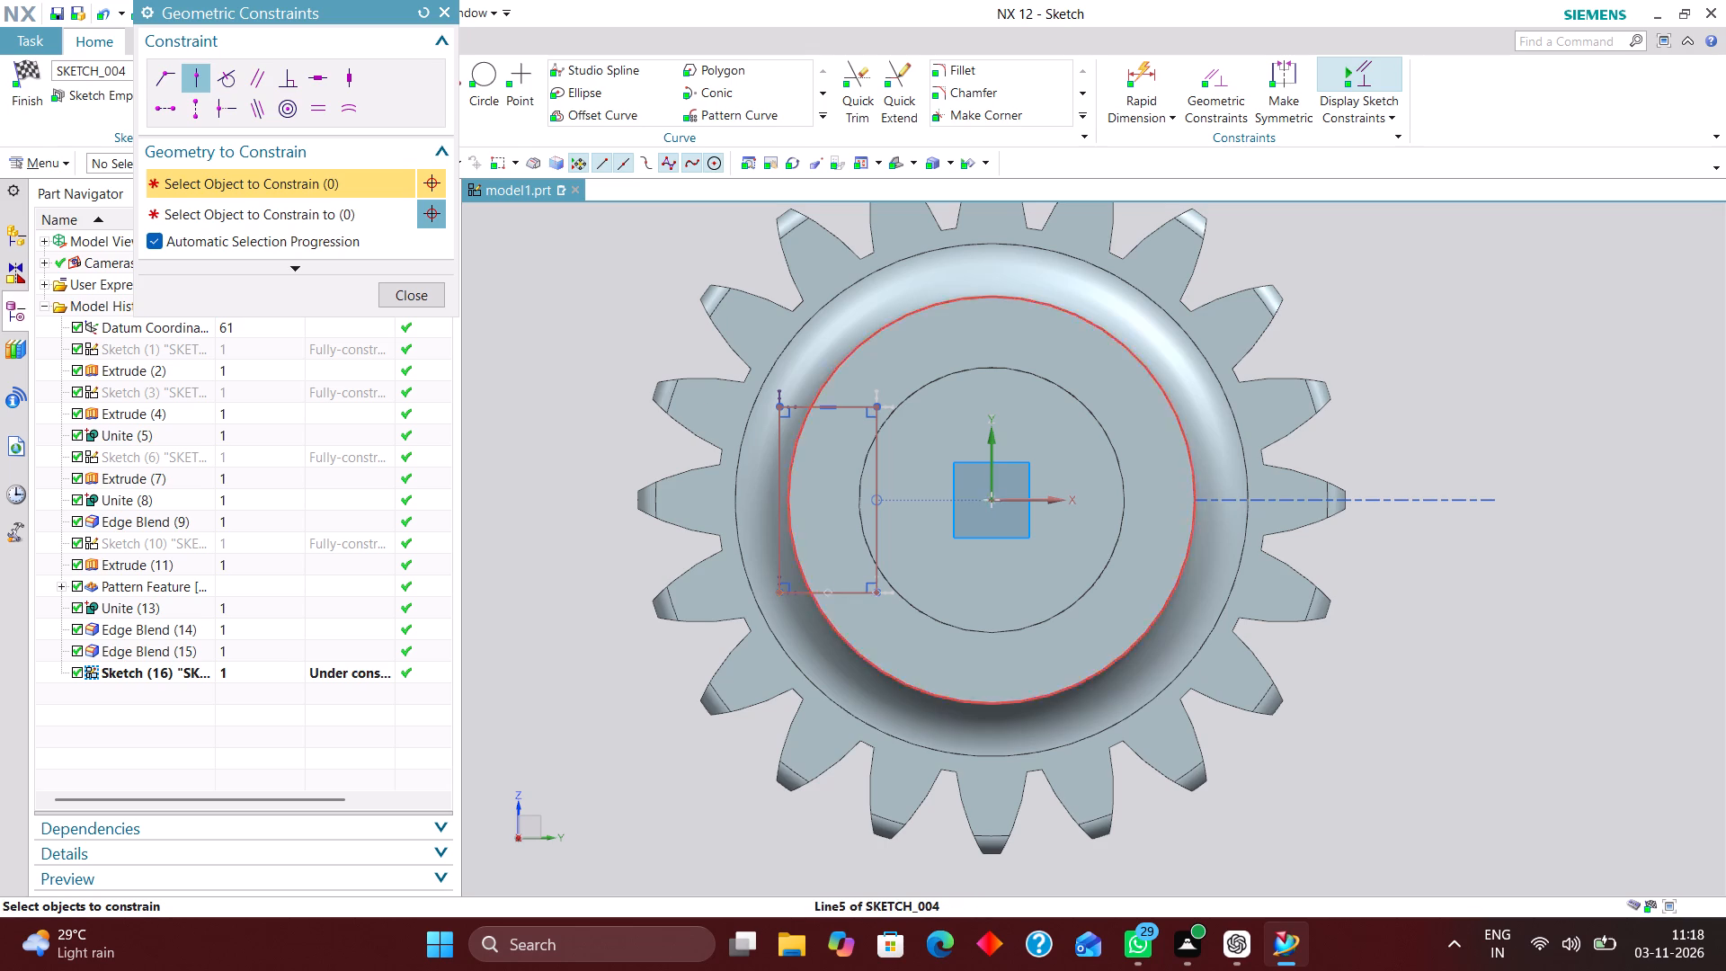
click(401, 295)
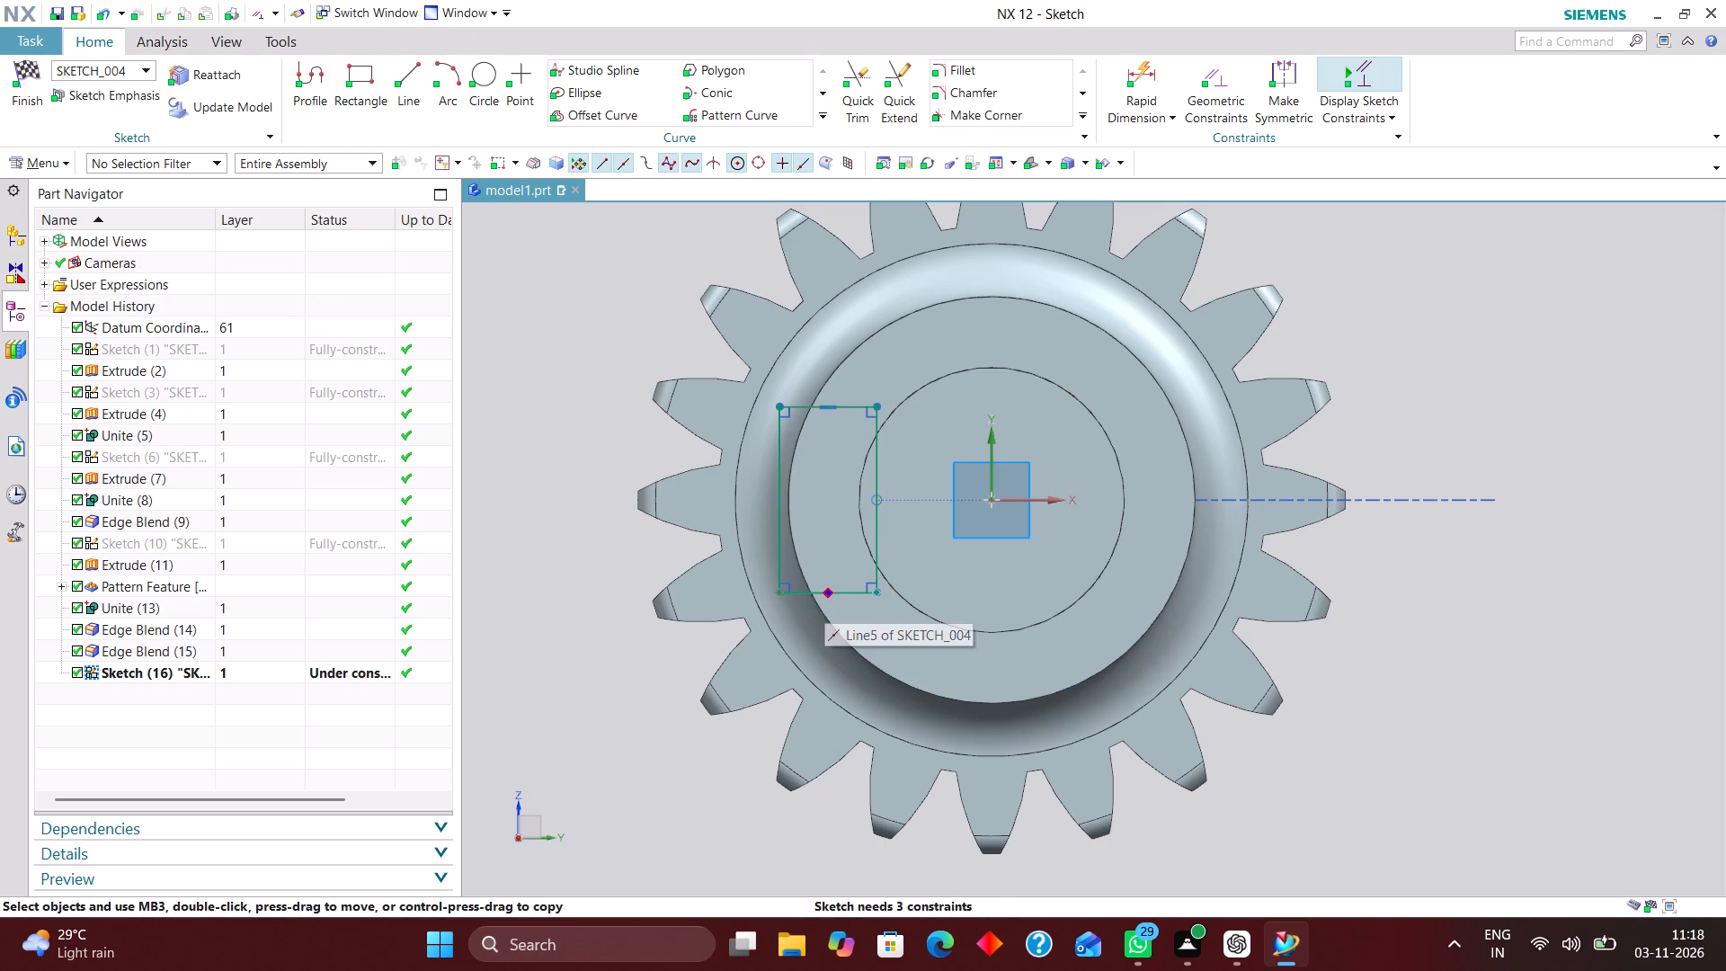
Shorten the rectangle symmetrically about the X axis by moving its lower edge towards the axis.
drag(829, 593, 826, 543)
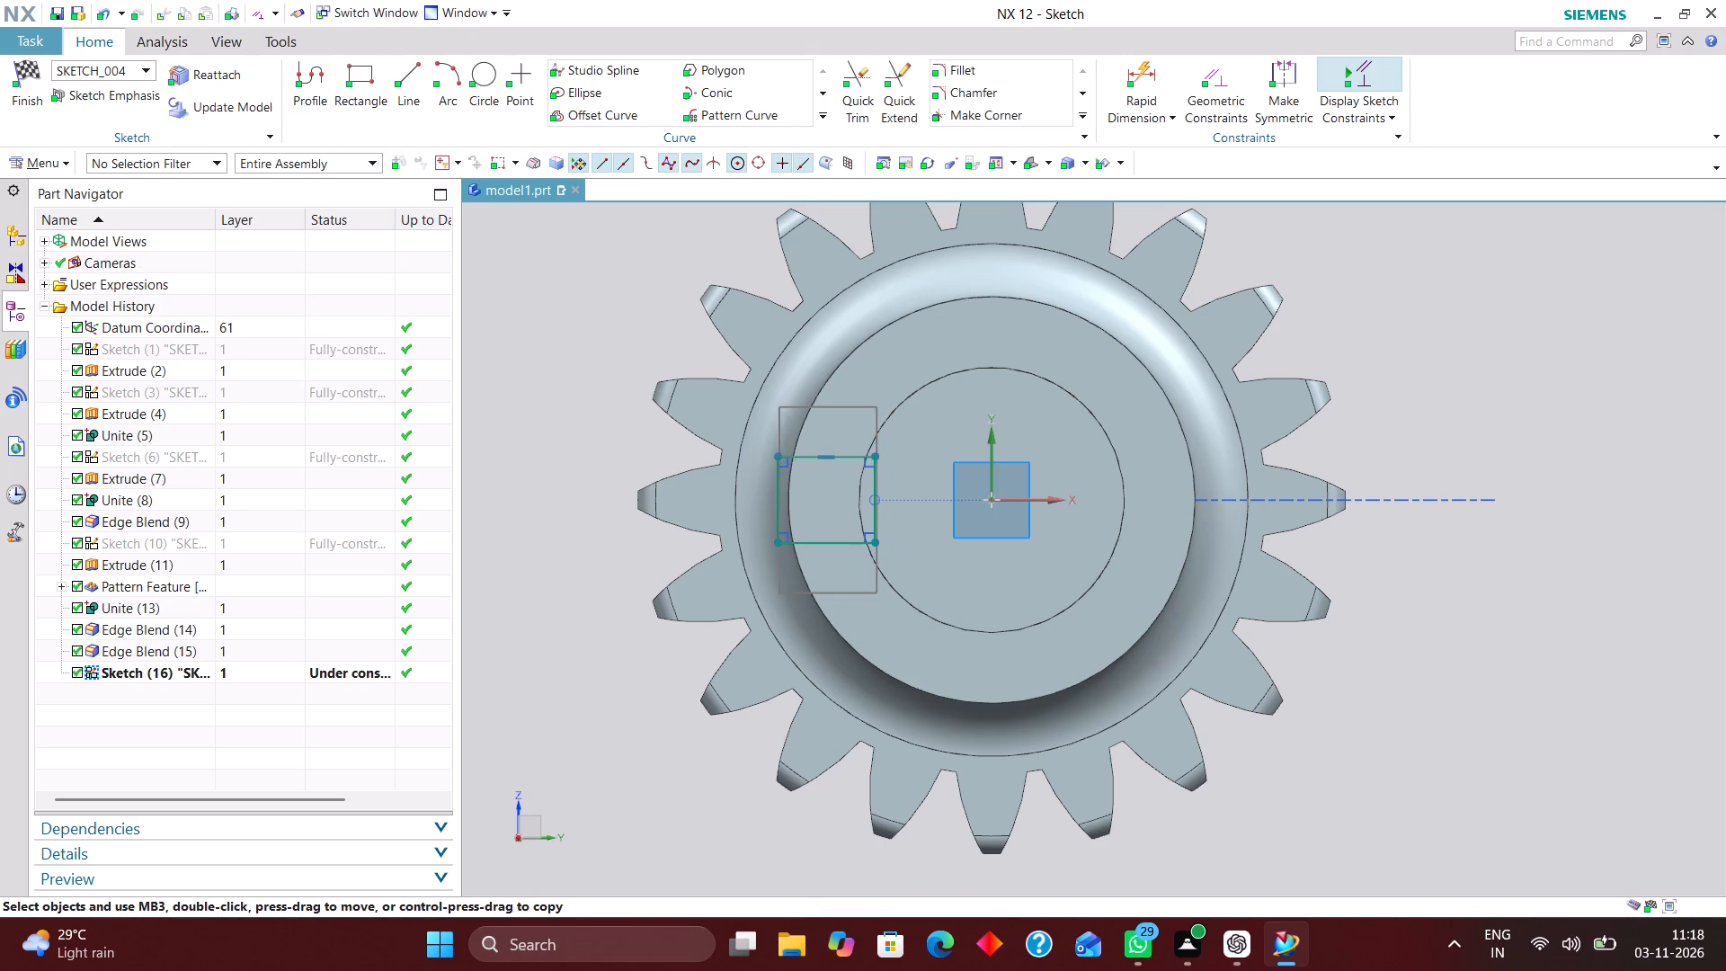
drag(826, 543, 830, 546)
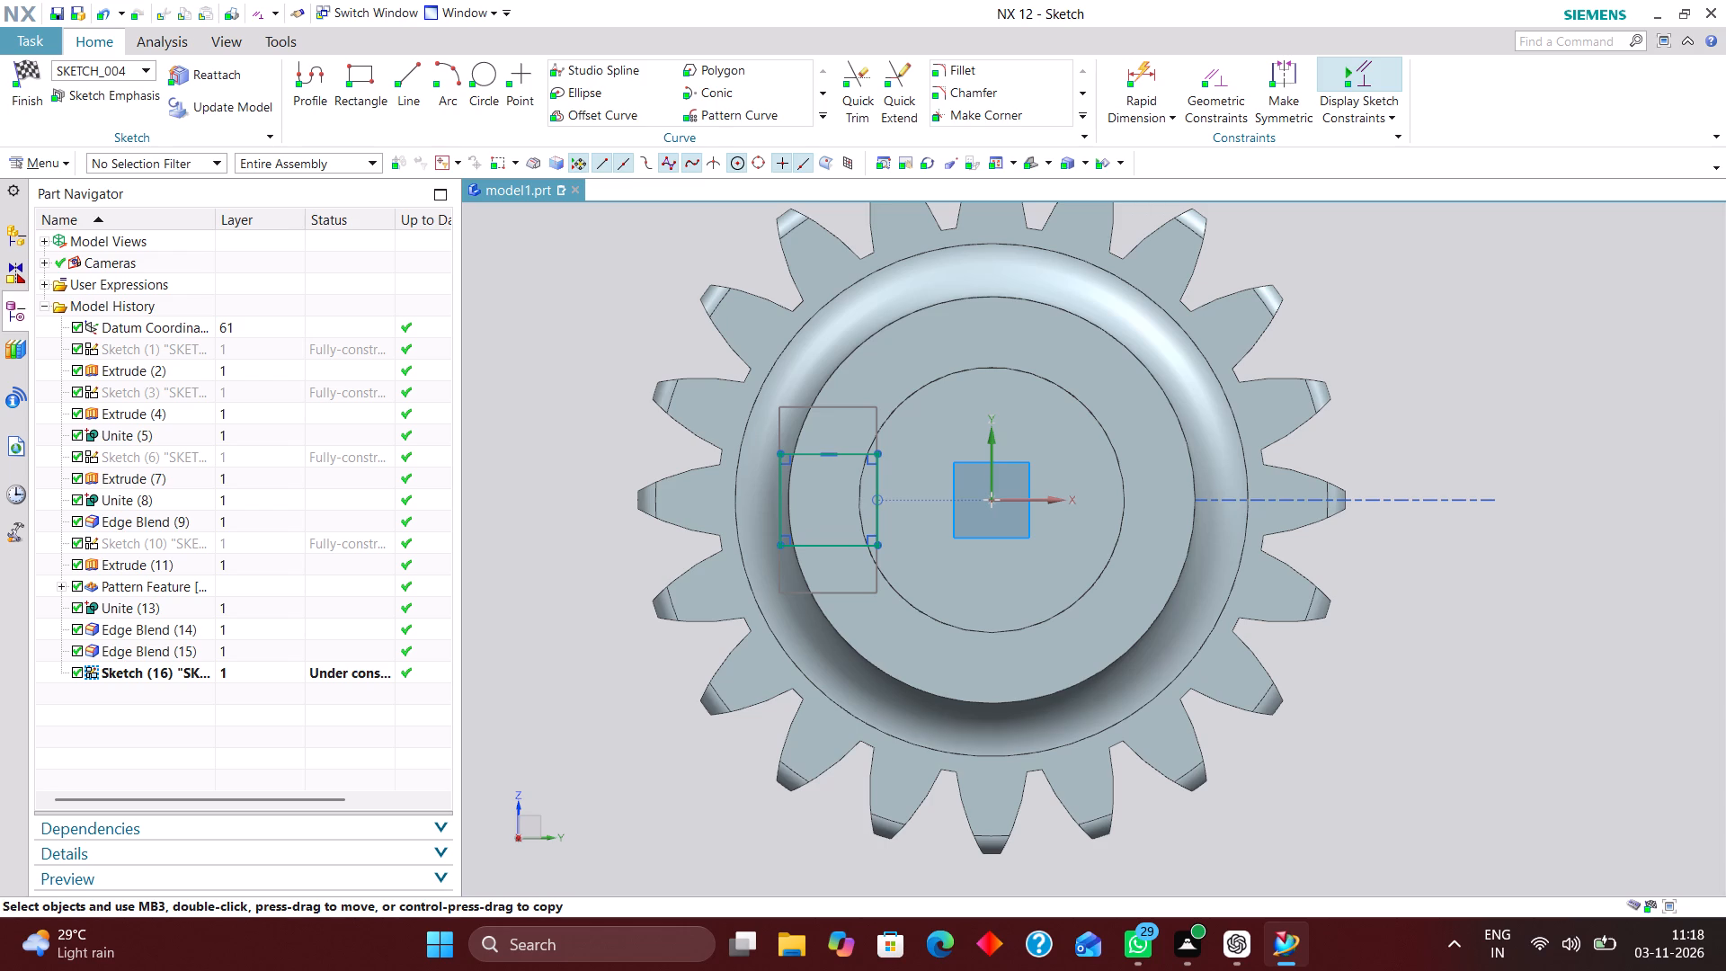
drag(830, 546, 830, 547)
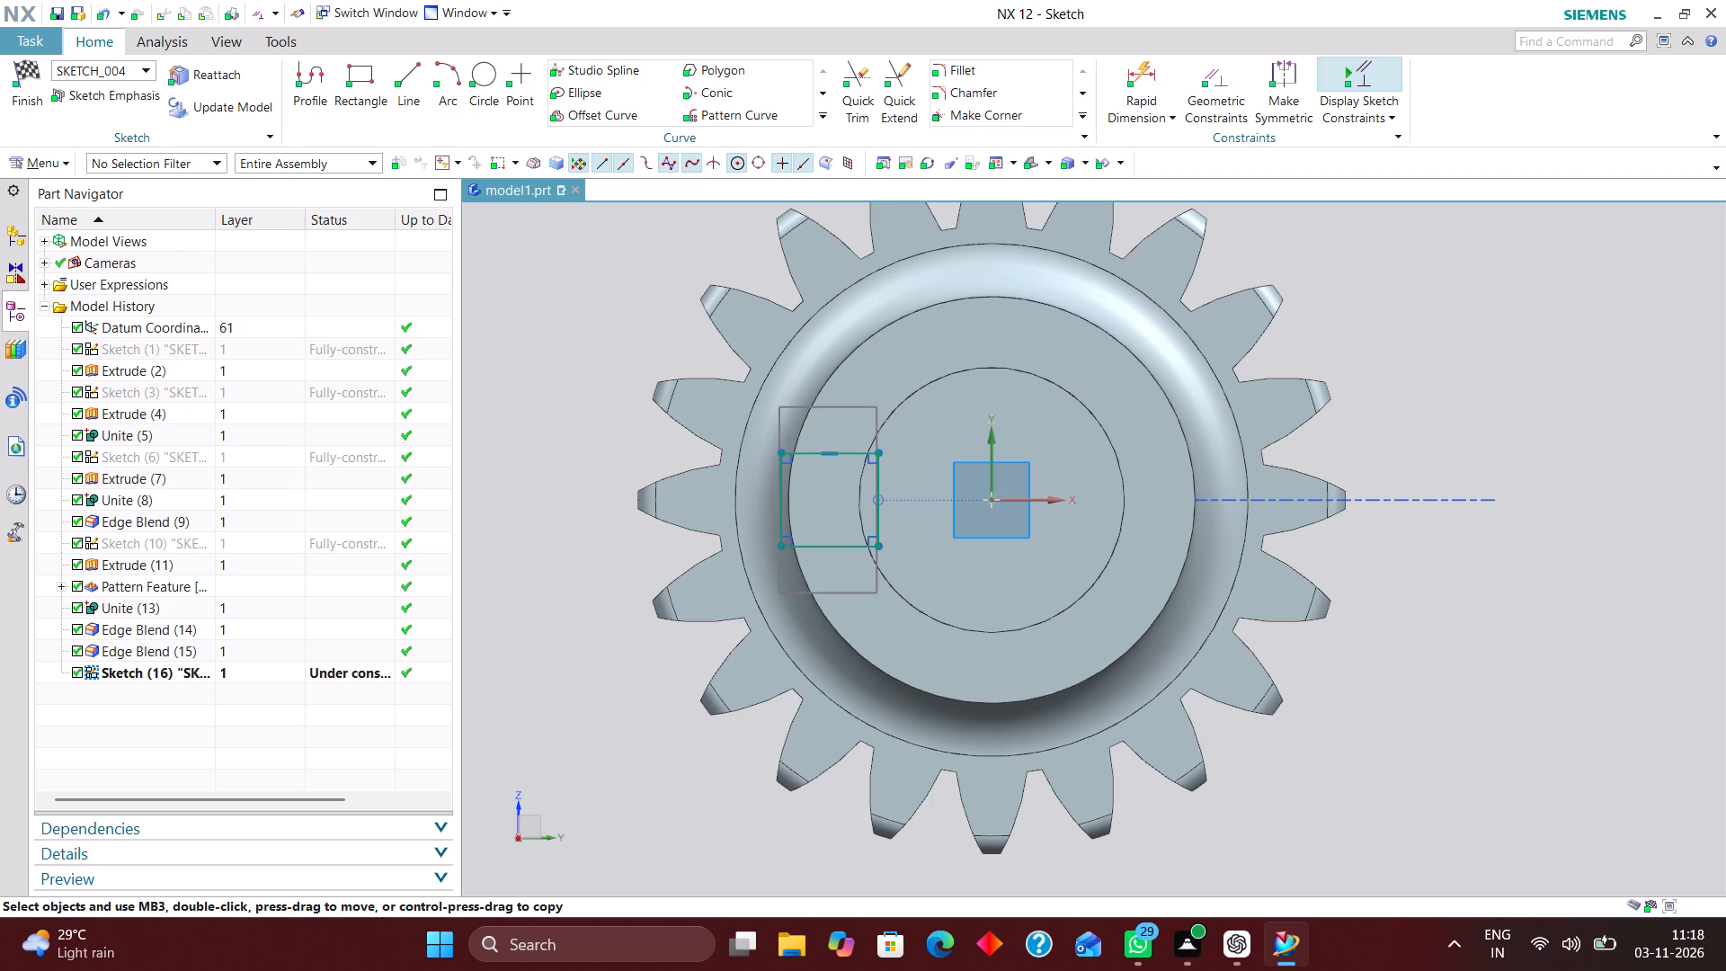
drag(830, 547, 830, 548)
drag(830, 548, 830, 550)
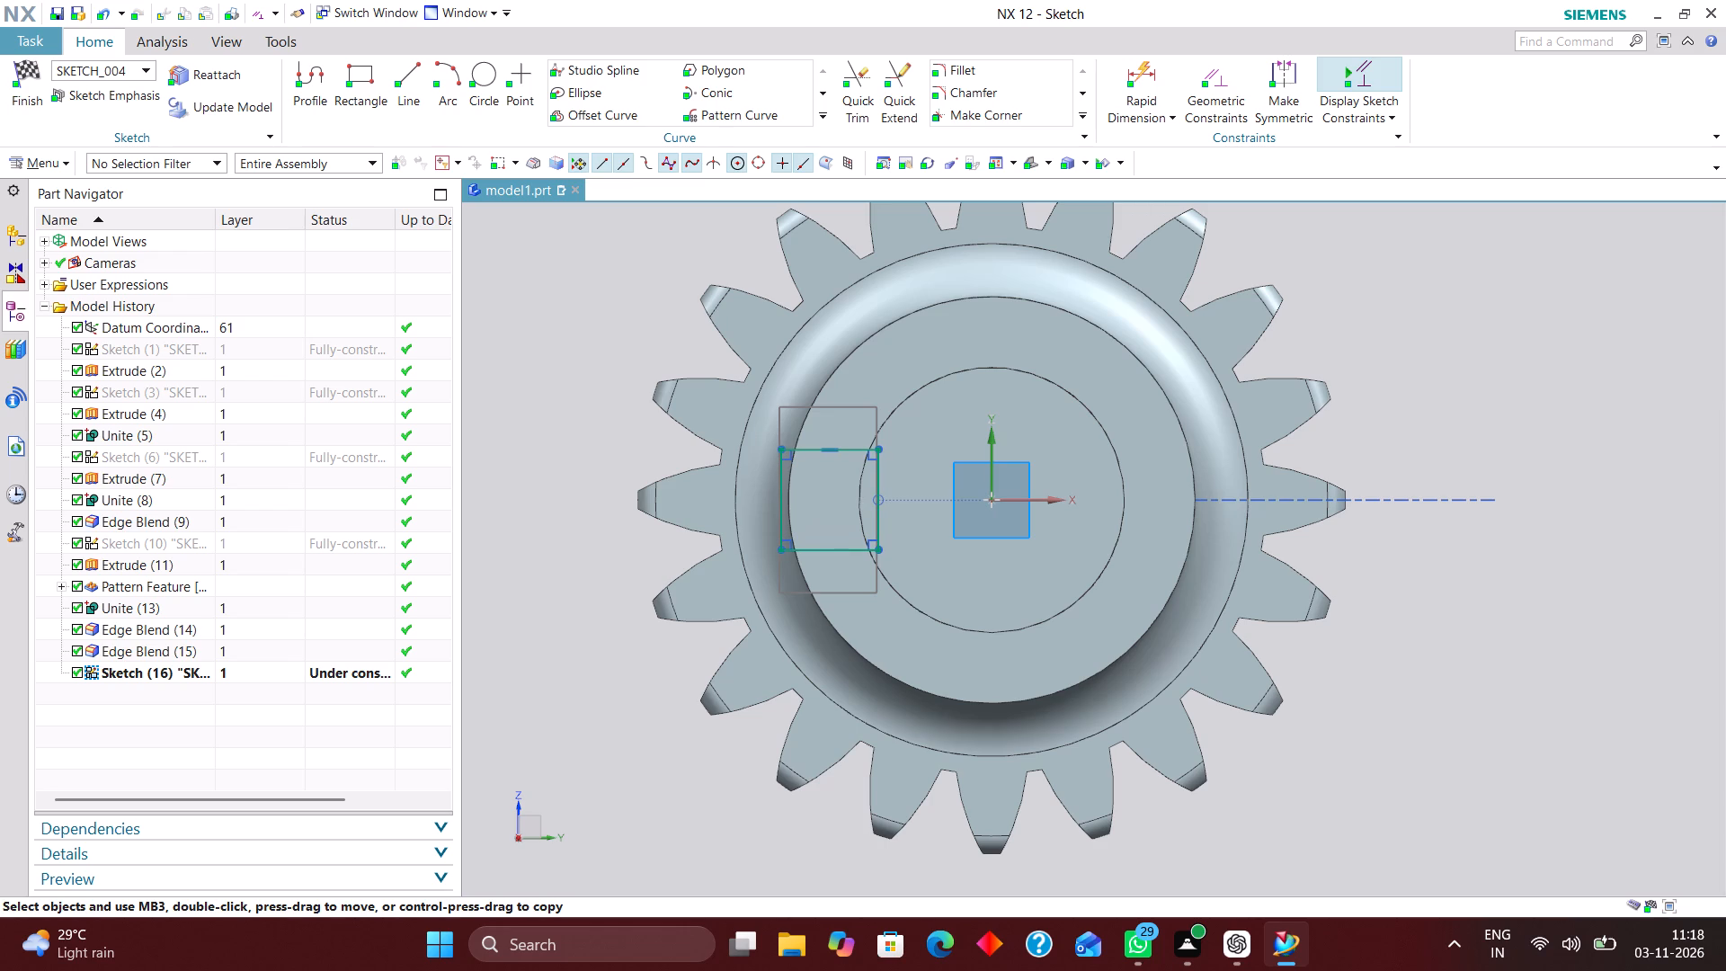
drag(830, 550, 831, 555)
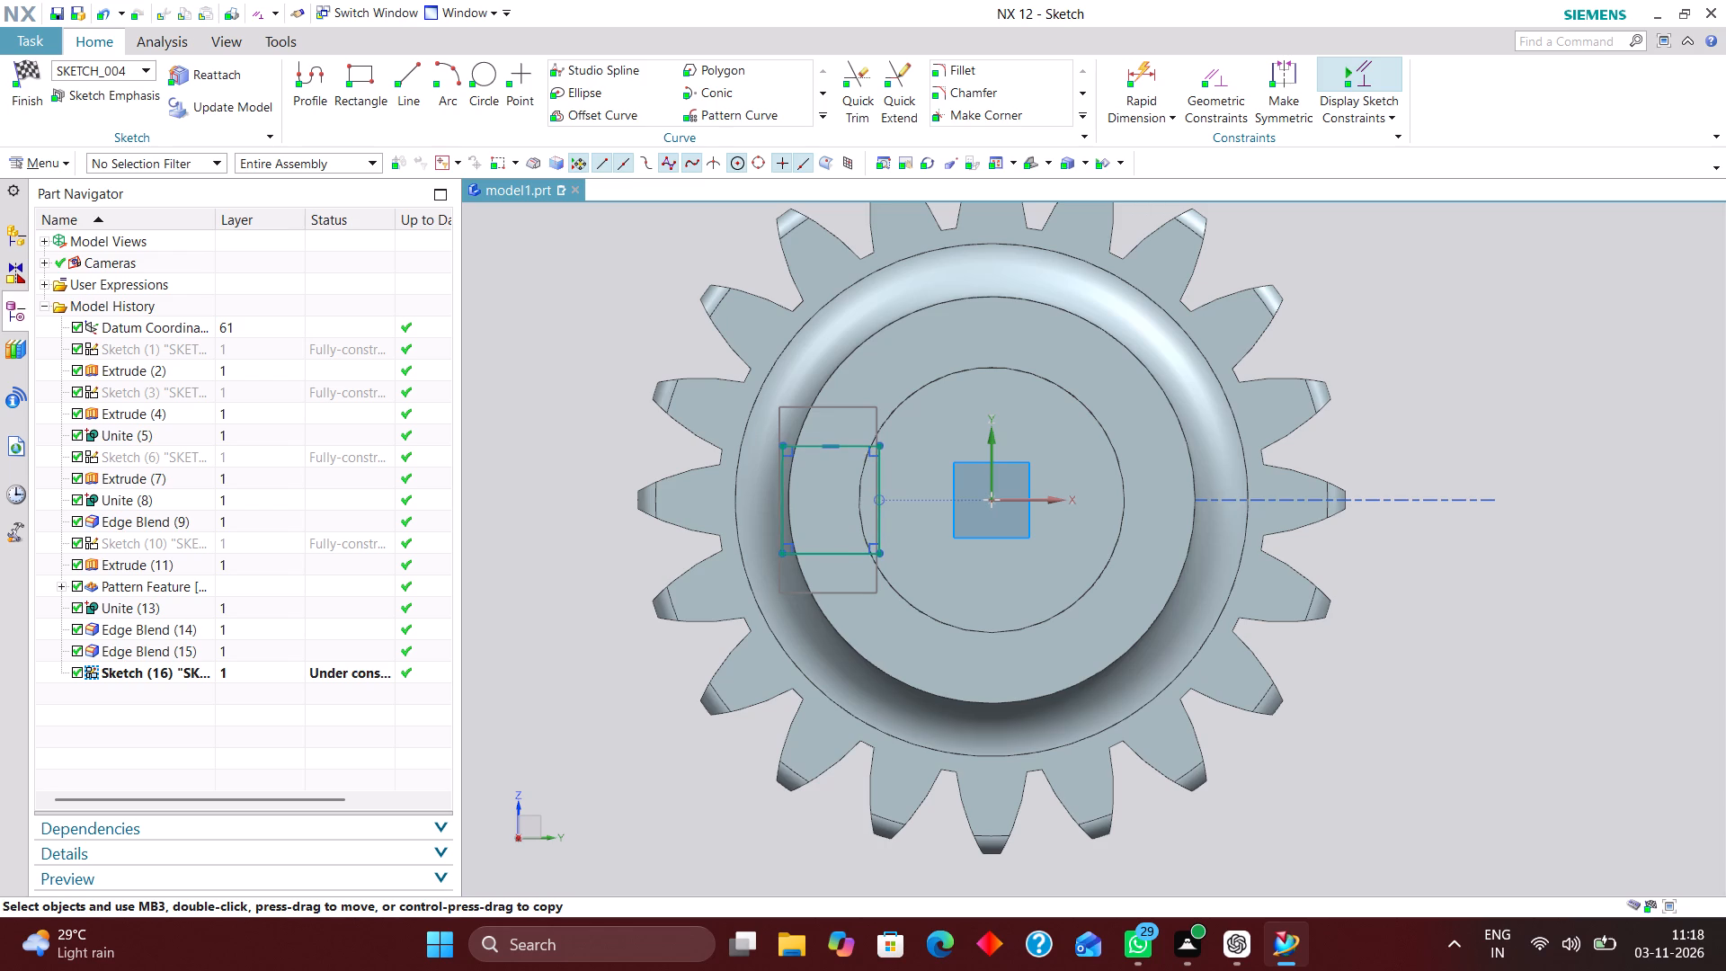
drag(831, 555, 829, 556)
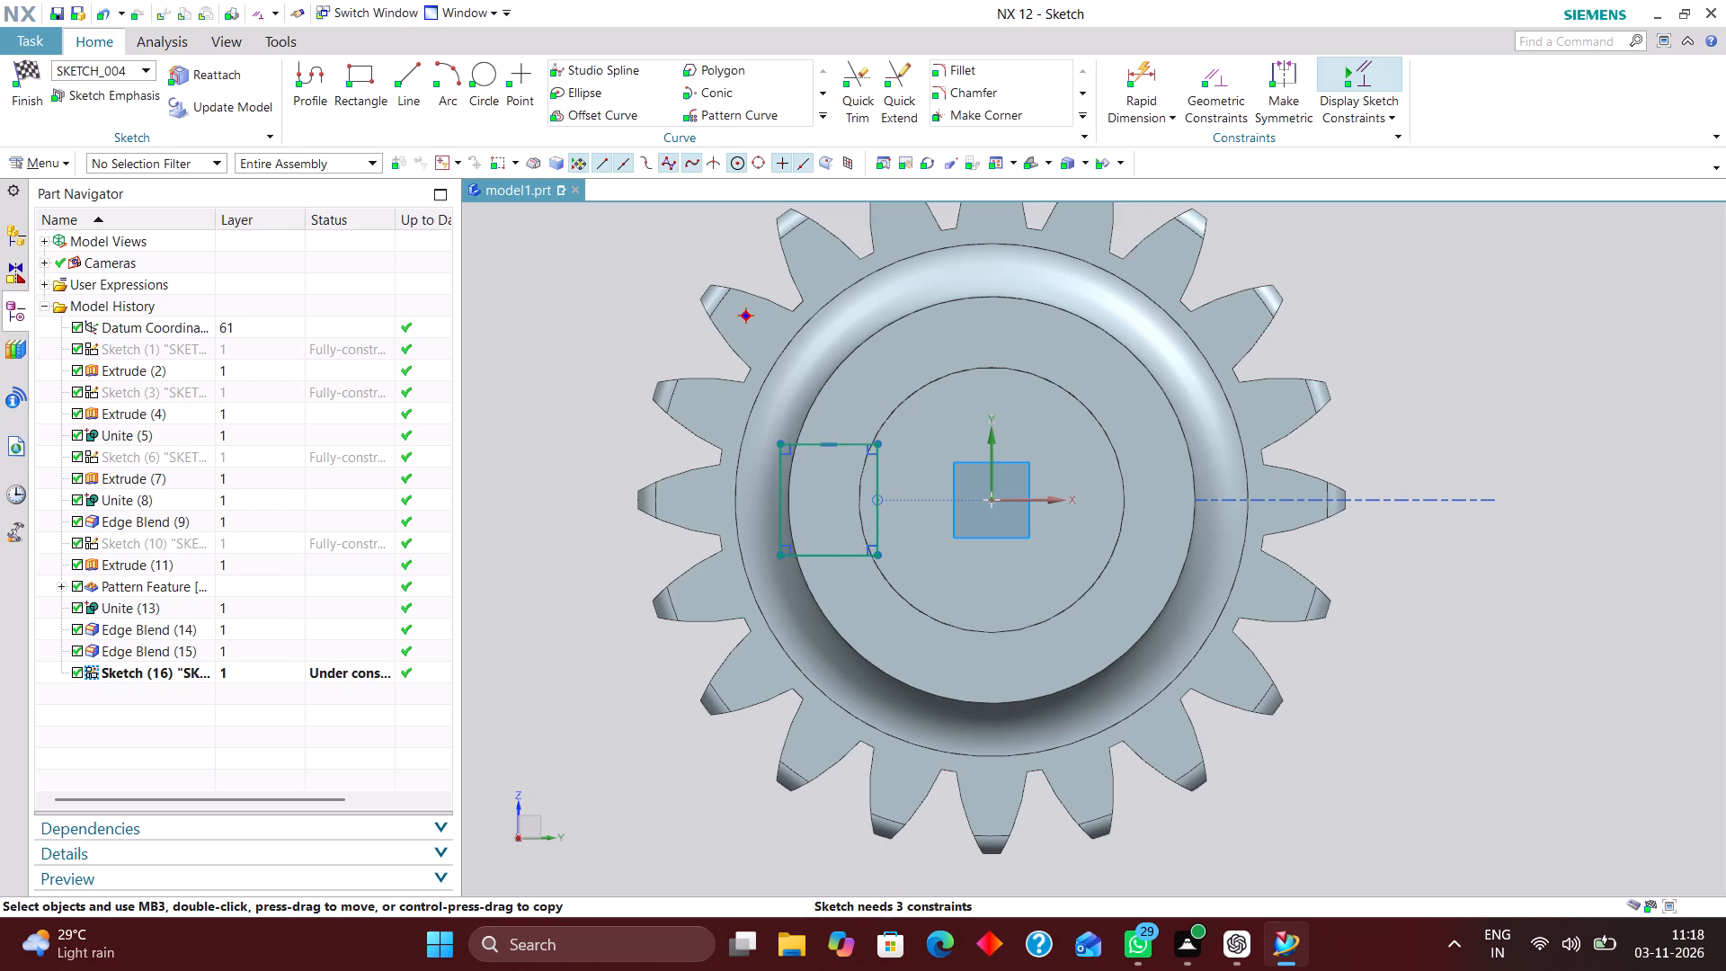
Narrow the rectangle by moving its outer vertical edge towards the thin shaft's outline, and finish the sketch.
scroll(817, 496, up, 4)
drag(743, 517, 775, 514)
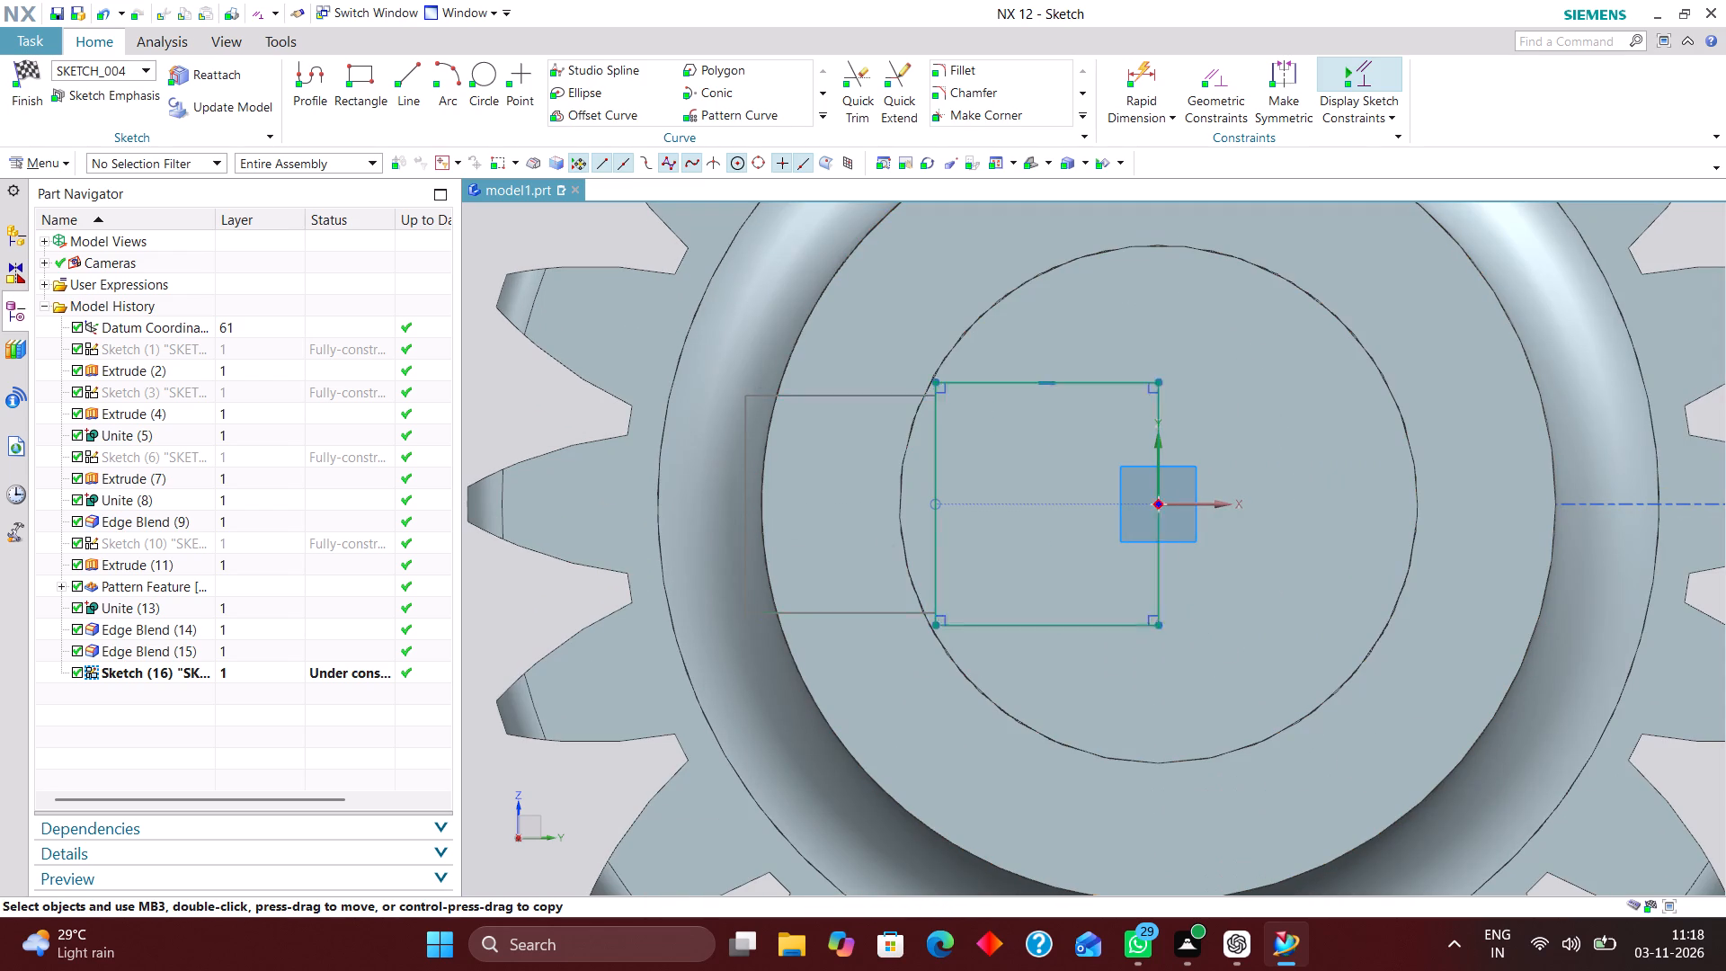
drag(775, 514, 868, 520)
click(25, 84)
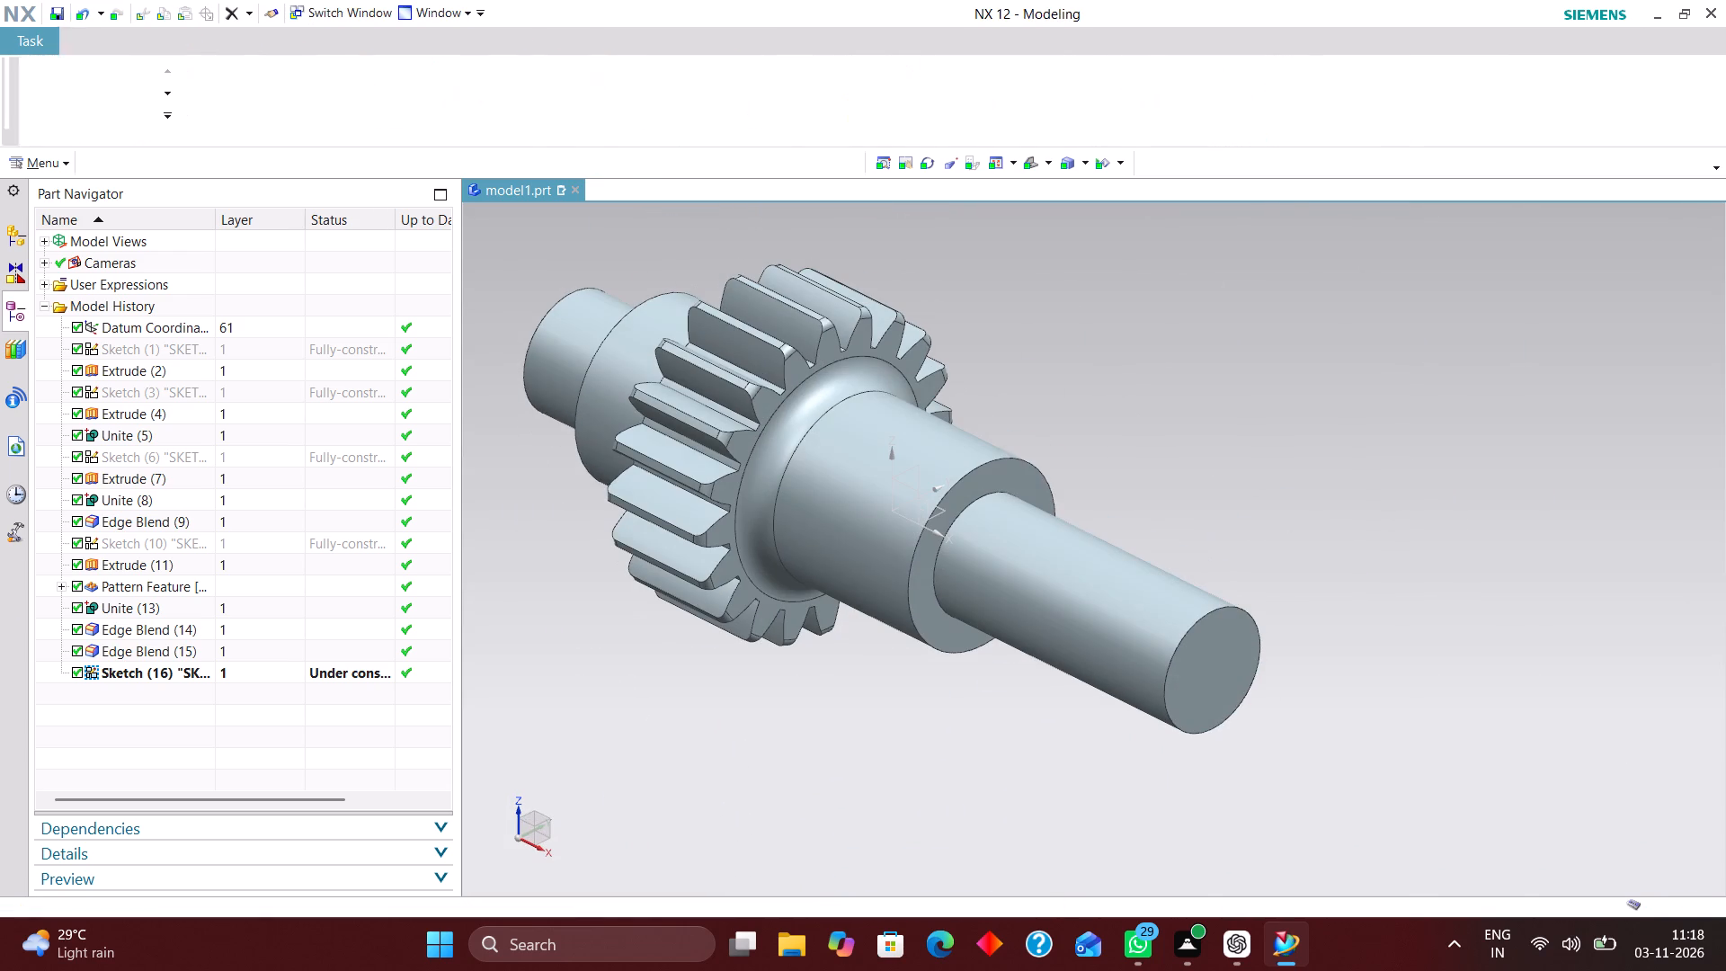
Extrude the Sketch (16) rectangle as a separate body along the thin shaft, from 33.5 mm to 51 mm, with Boolean None.
click(258, 75)
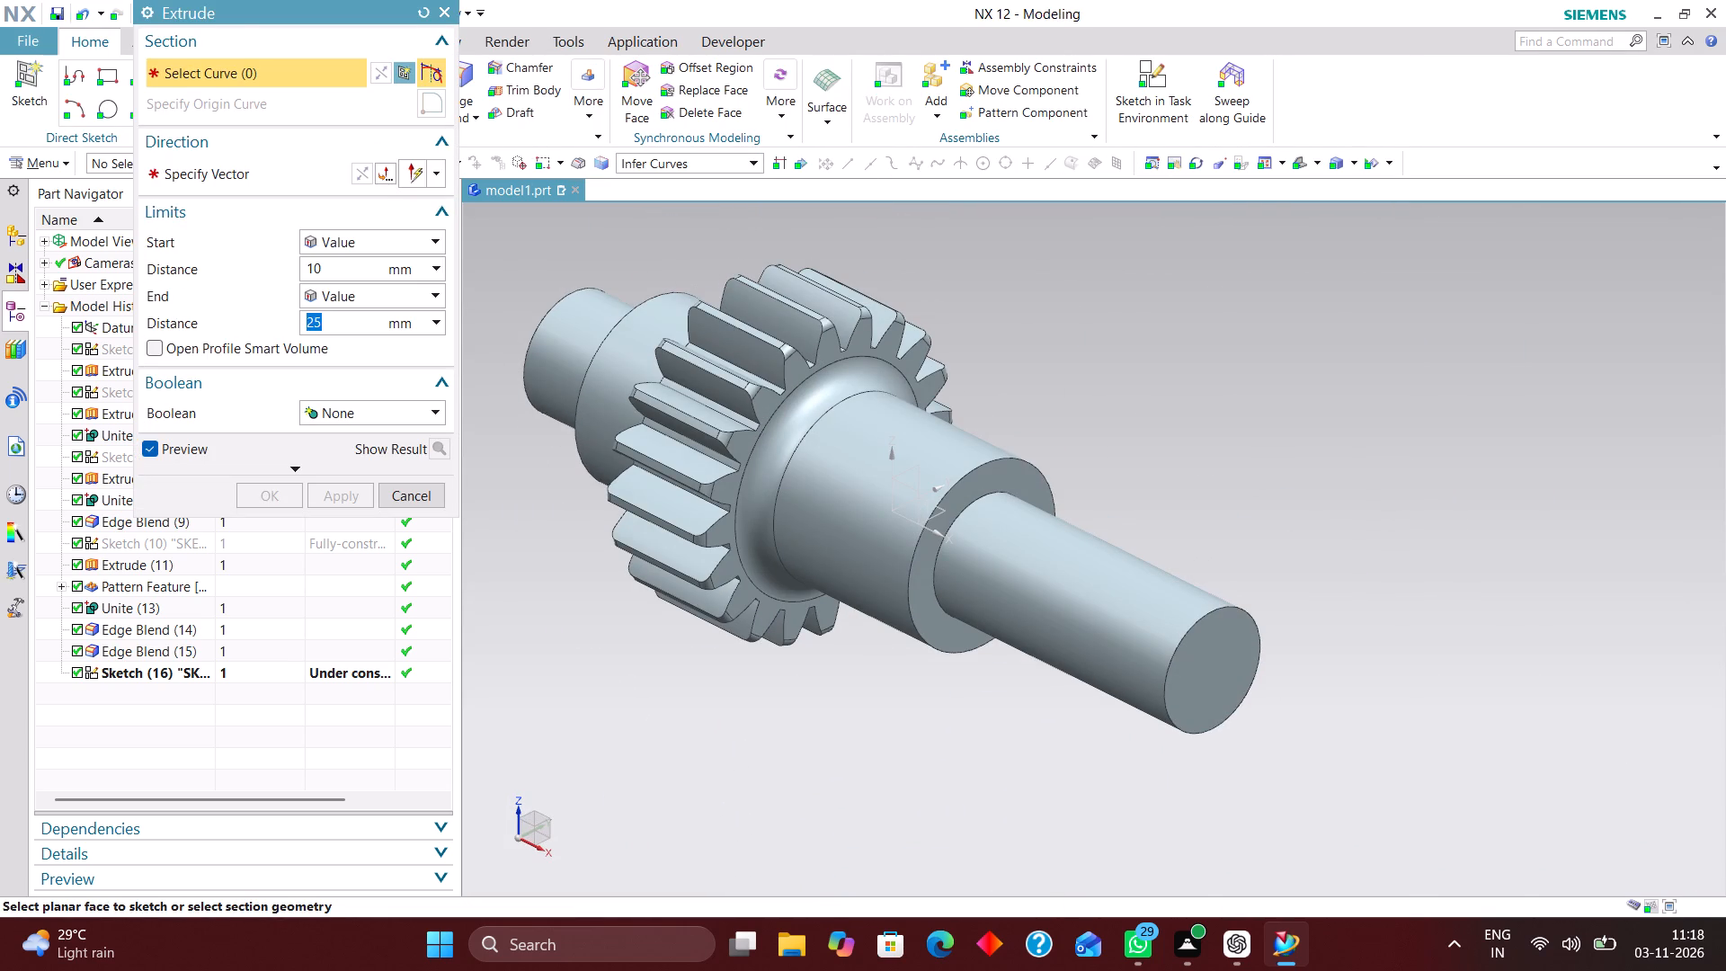
click(248, 673)
scroll(1016, 455, down, 1)
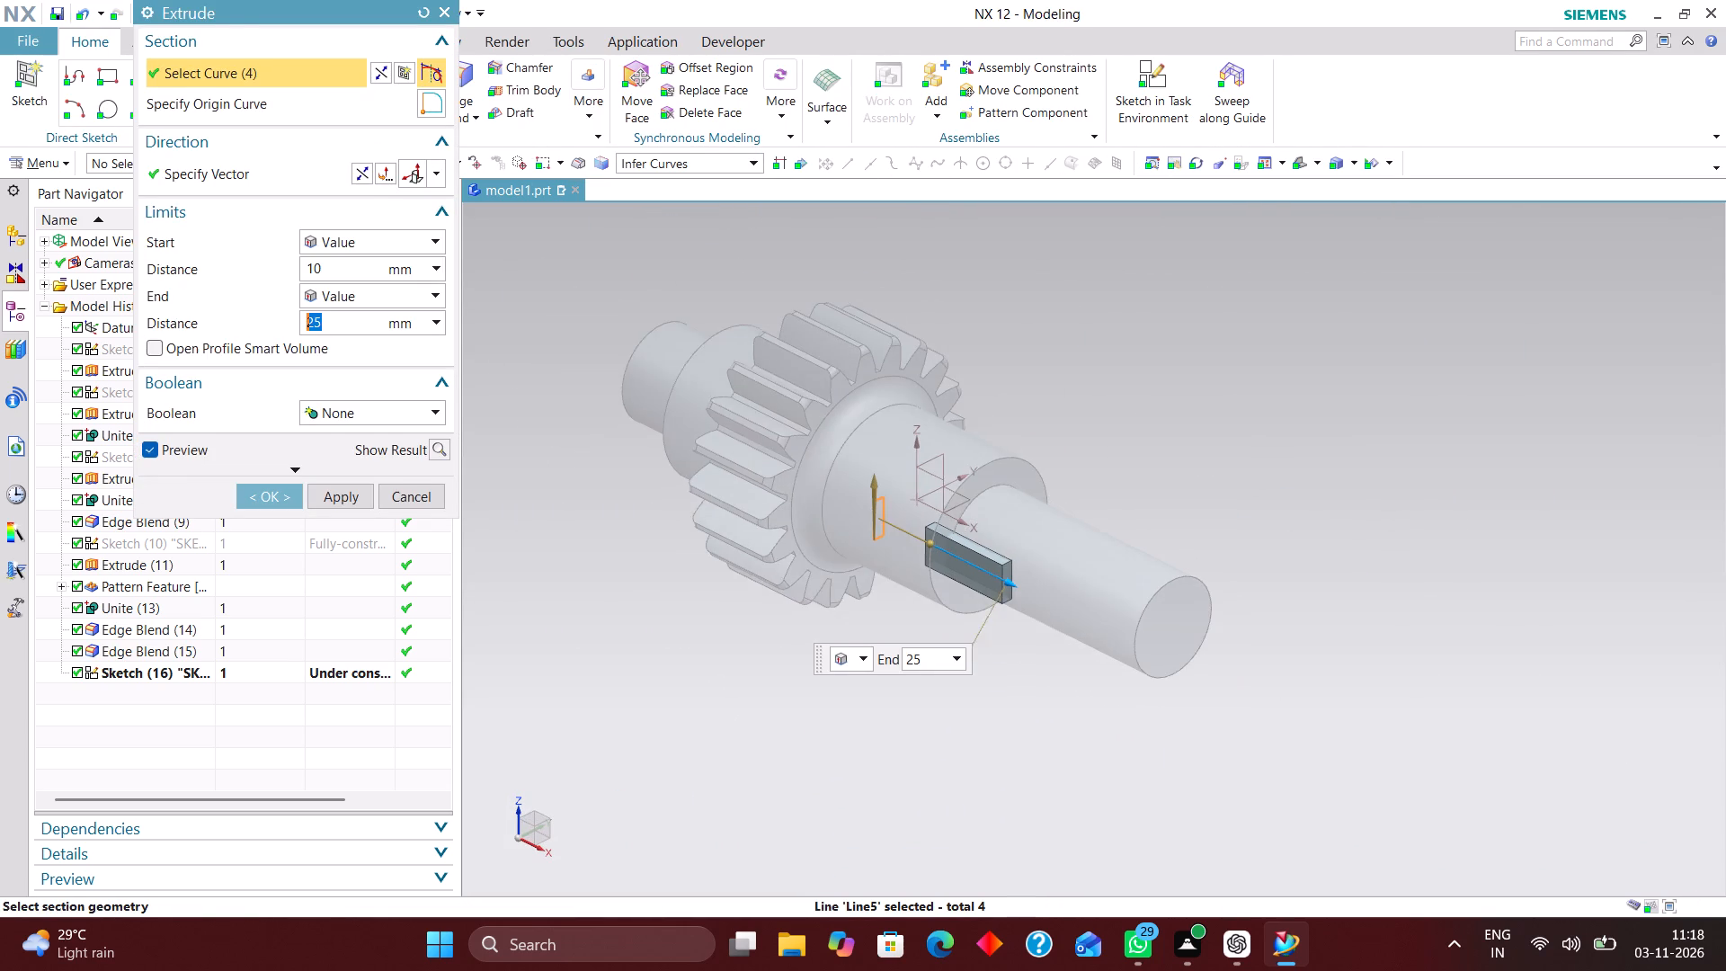
scroll(1134, 574, up, 3)
drag(894, 583, 1164, 680)
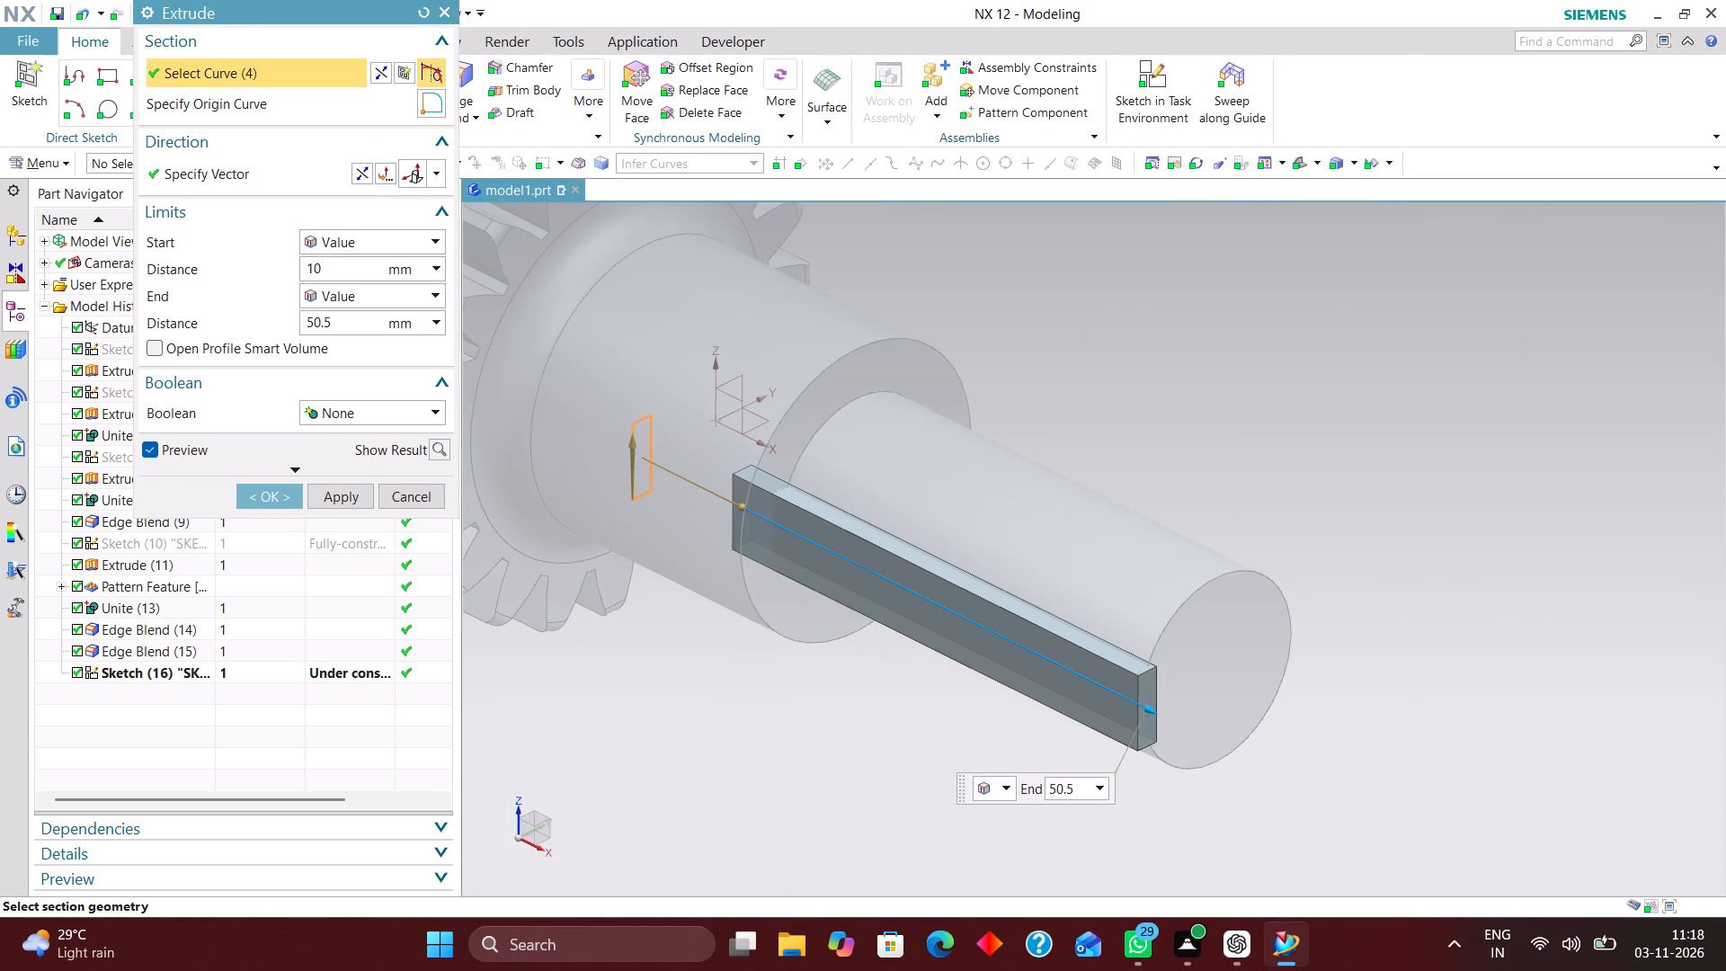
drag(1164, 680, 1169, 681)
drag(733, 507, 1032, 635)
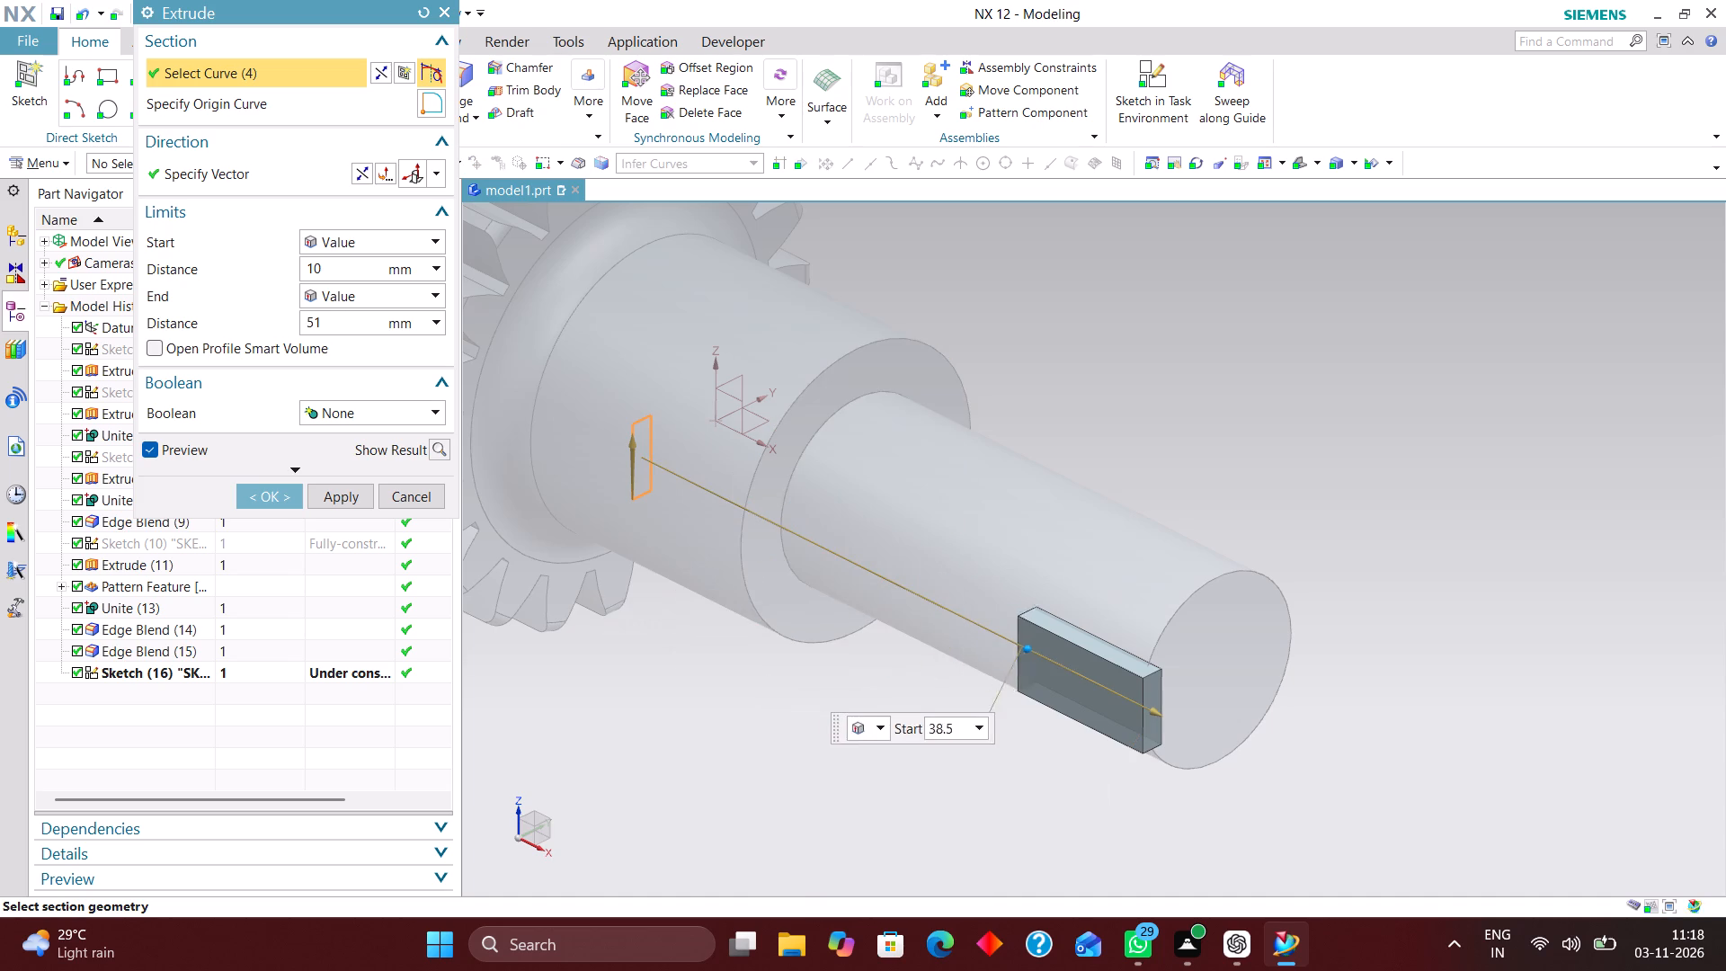
drag(1032, 635, 974, 564)
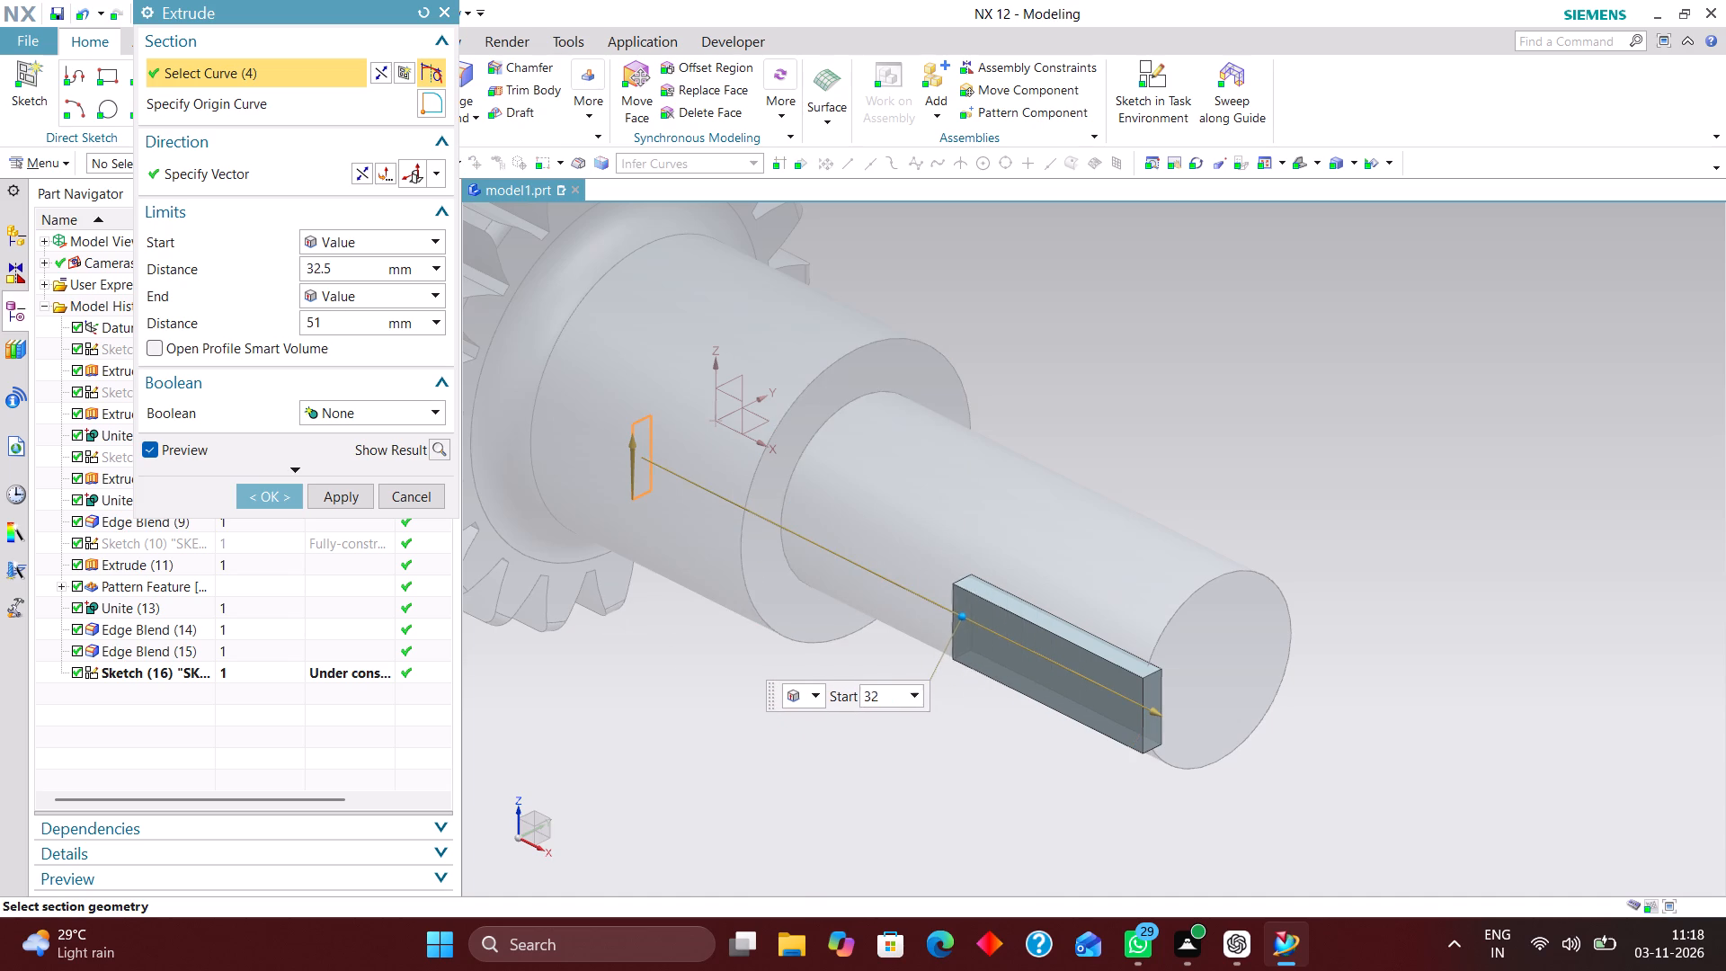
drag(974, 564, 990, 579)
middle_drag(1323, 548, 1258, 543)
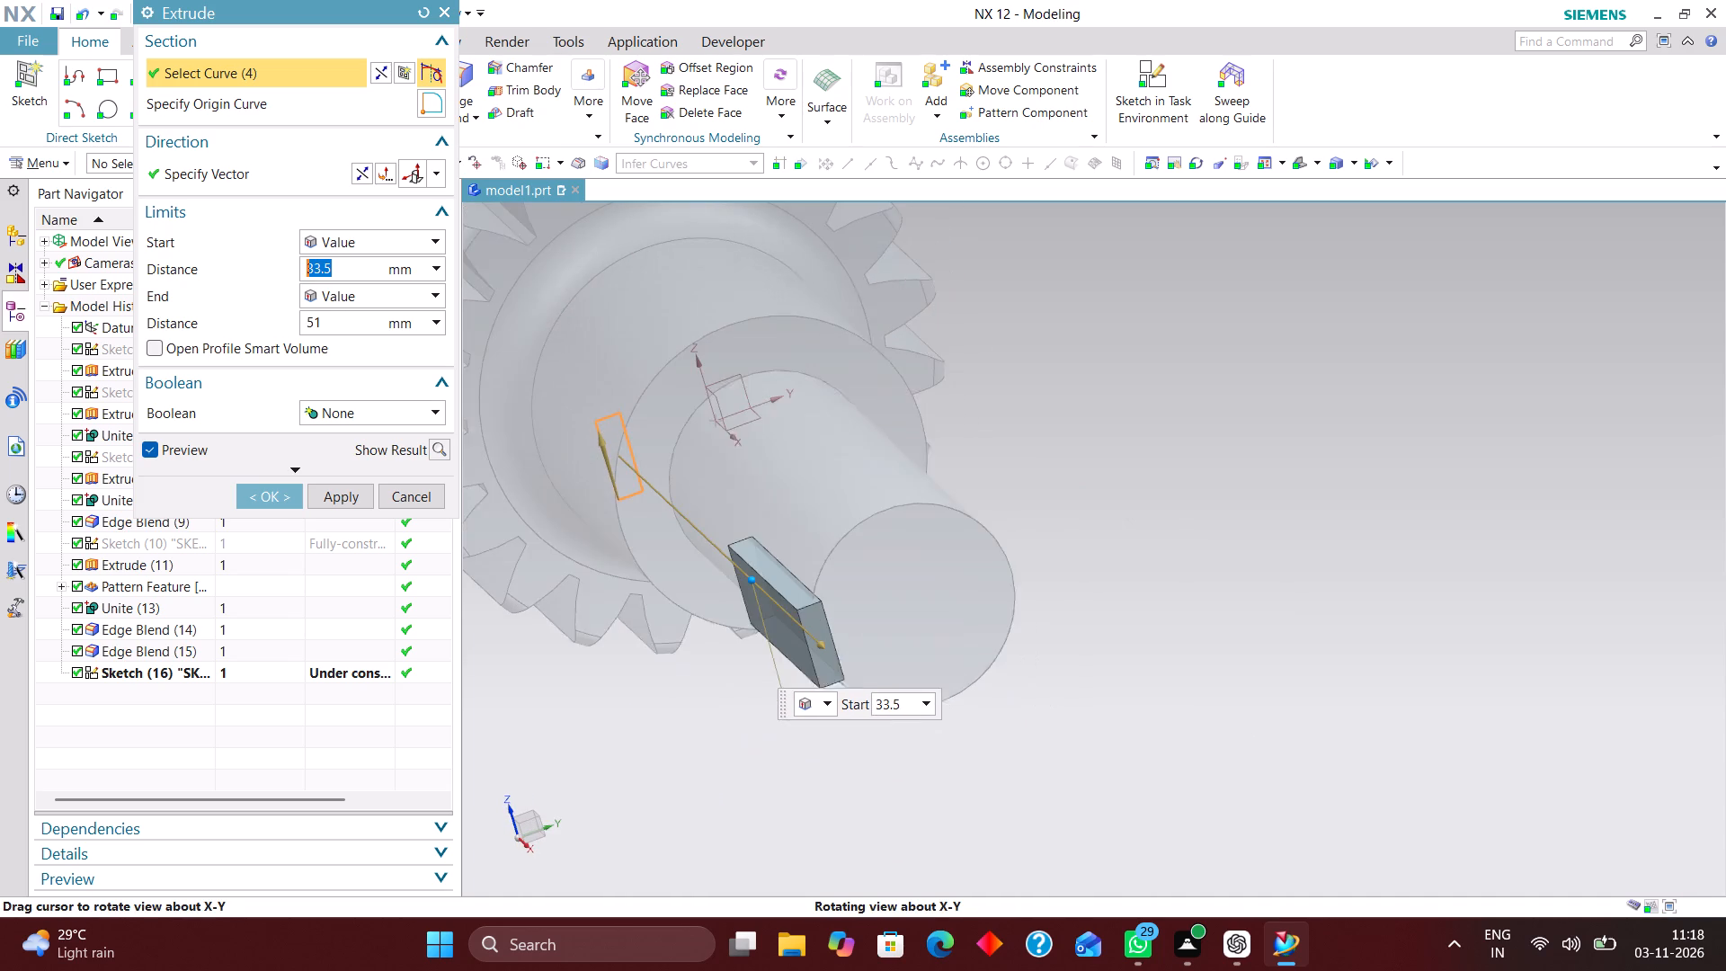
middle_drag(1258, 543, 1259, 542)
click(271, 494)
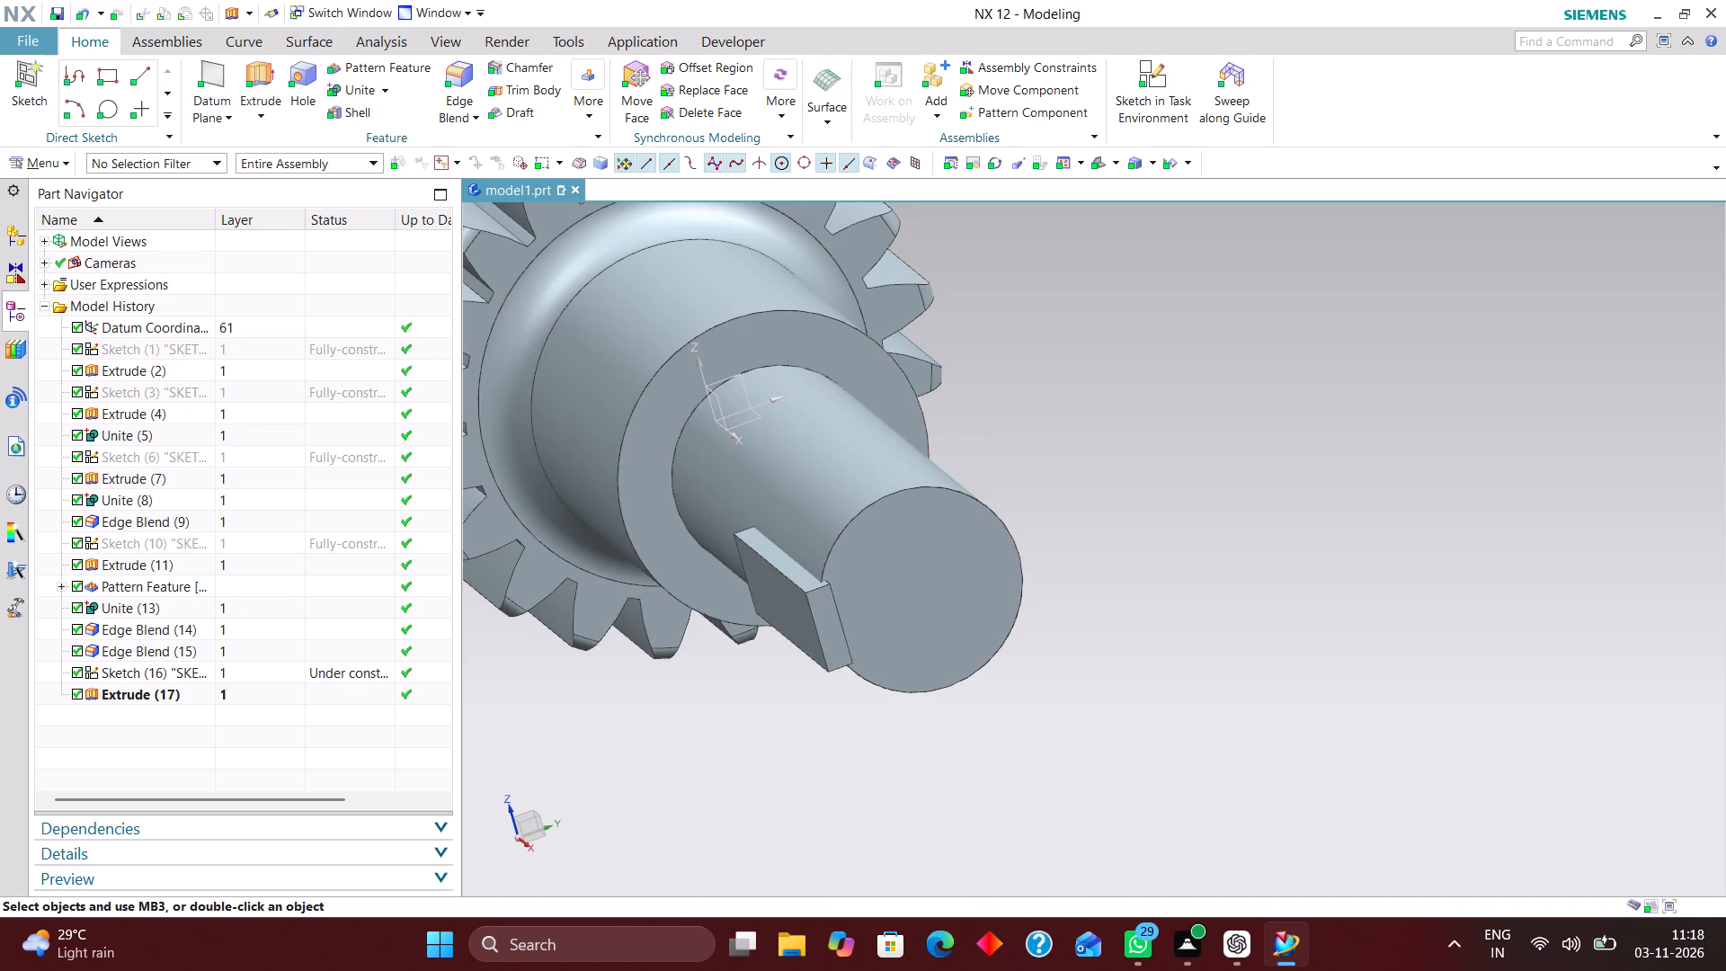
Subtract the extruded rectangular block from the gear shaft body to cut a flat near the thin shaft's end.
click(387, 86)
click(386, 142)
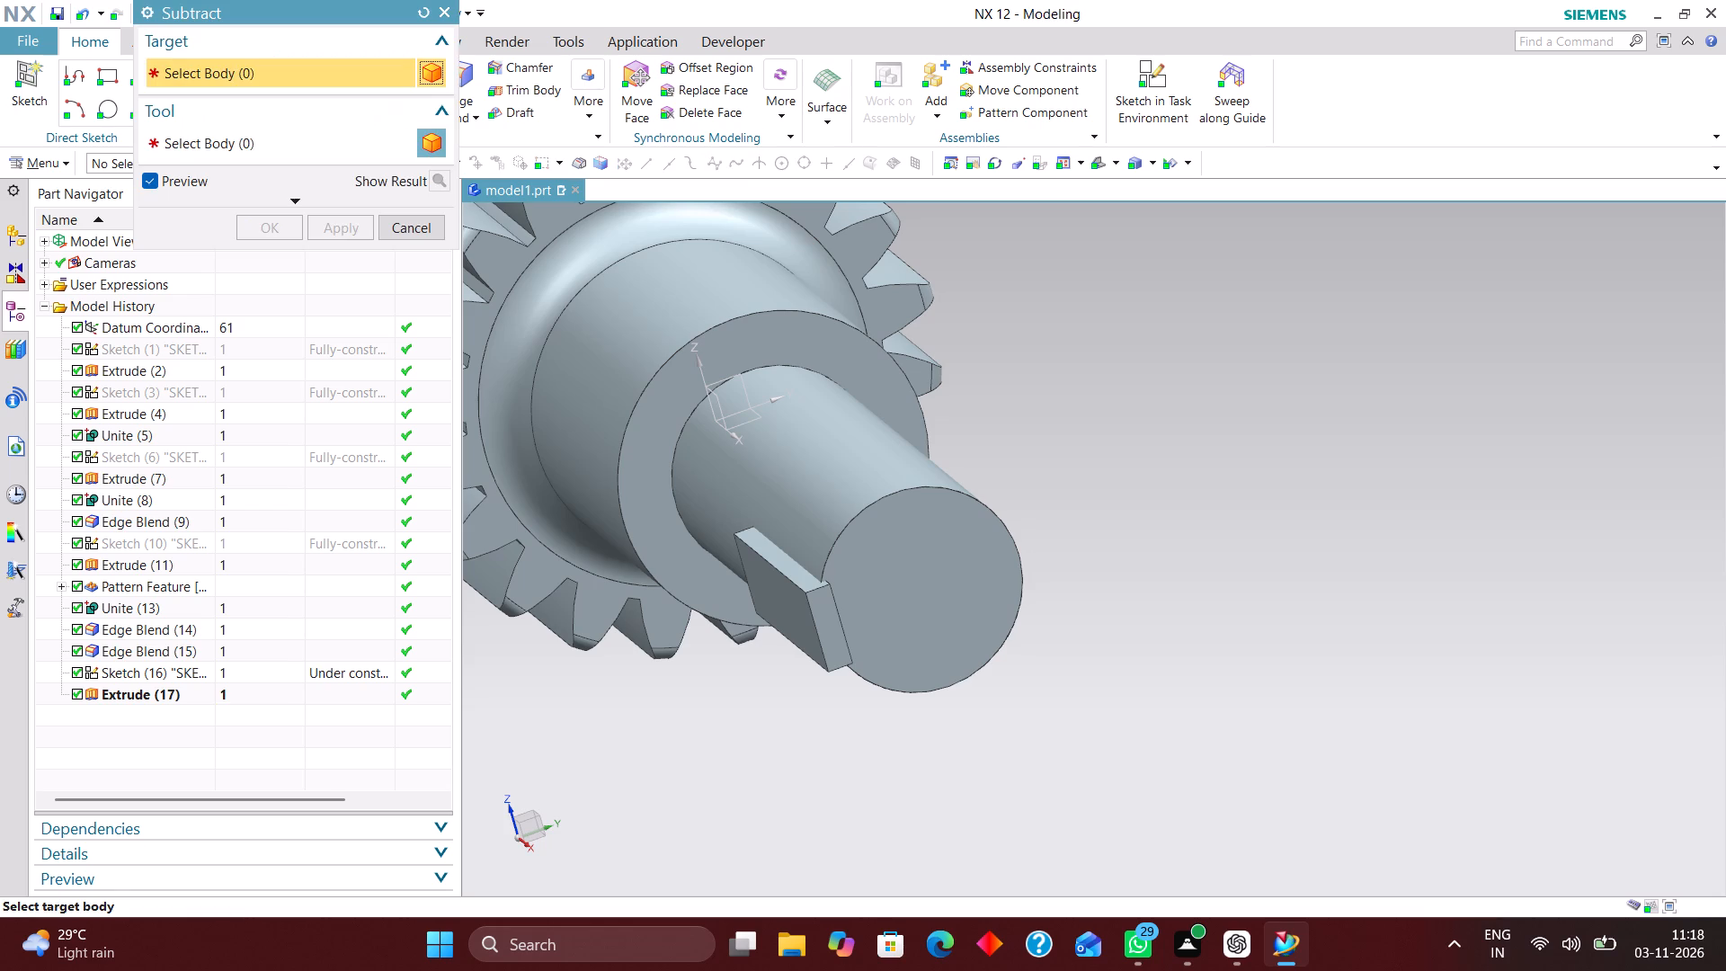
click(790, 441)
click(786, 552)
middle_drag(1140, 549, 1170, 497)
scroll(1148, 536, up, 1)
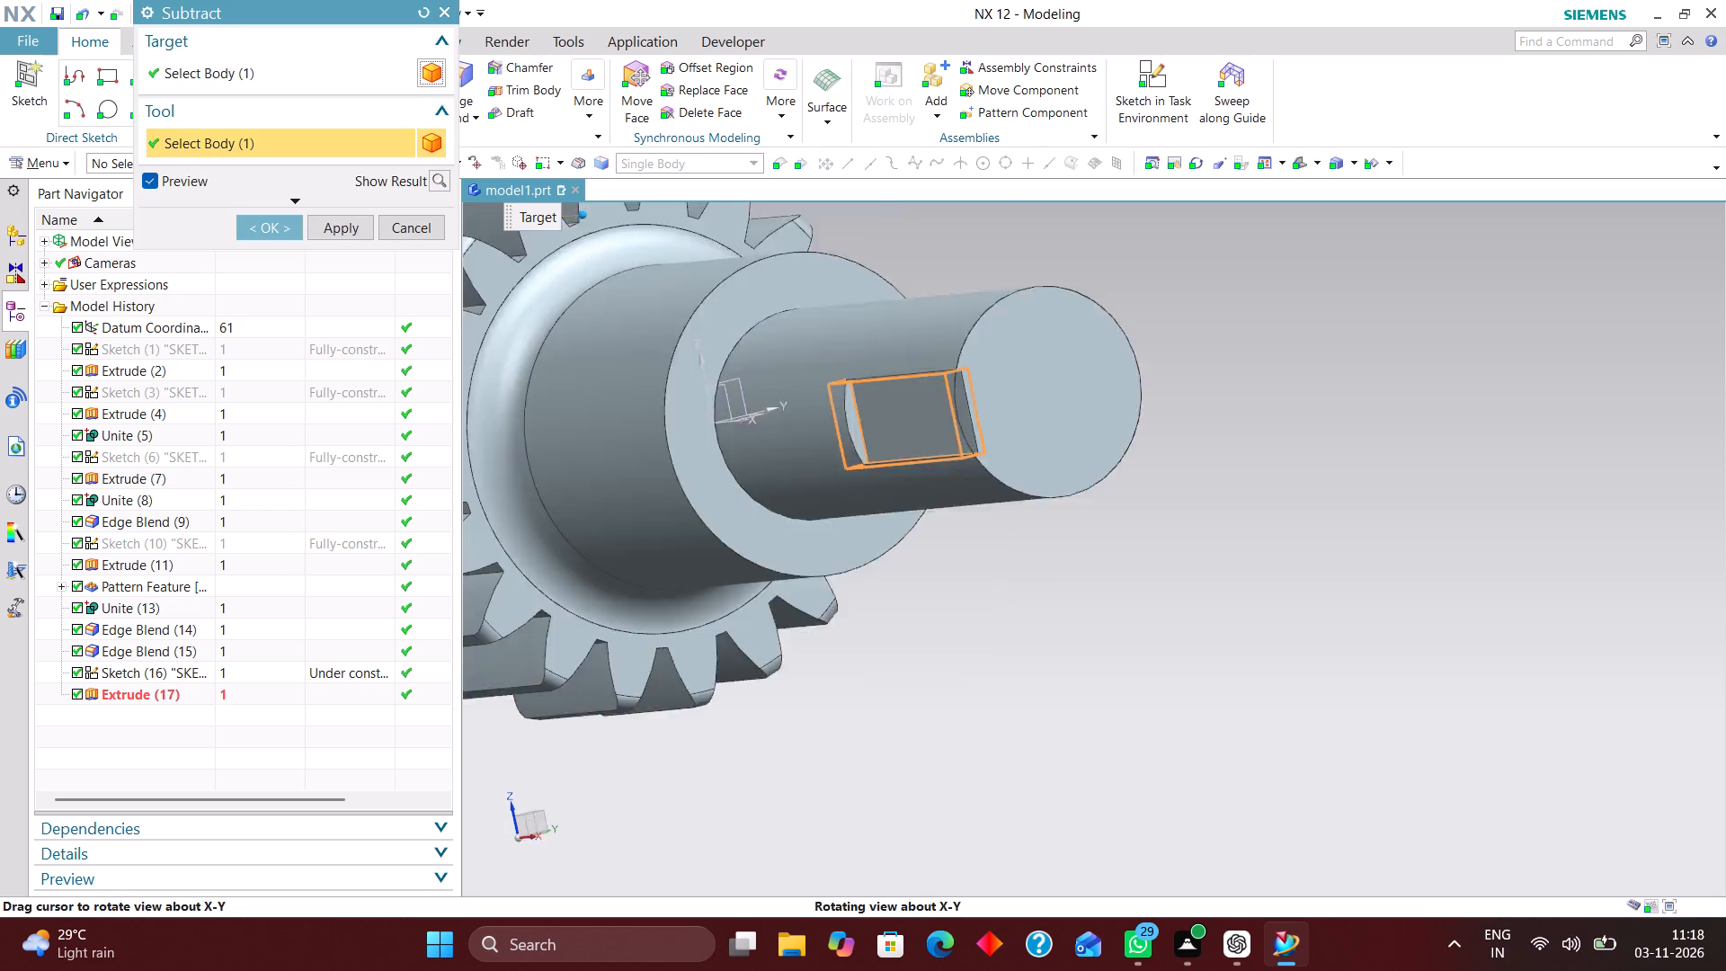
middle_drag(1170, 497, 1152, 513)
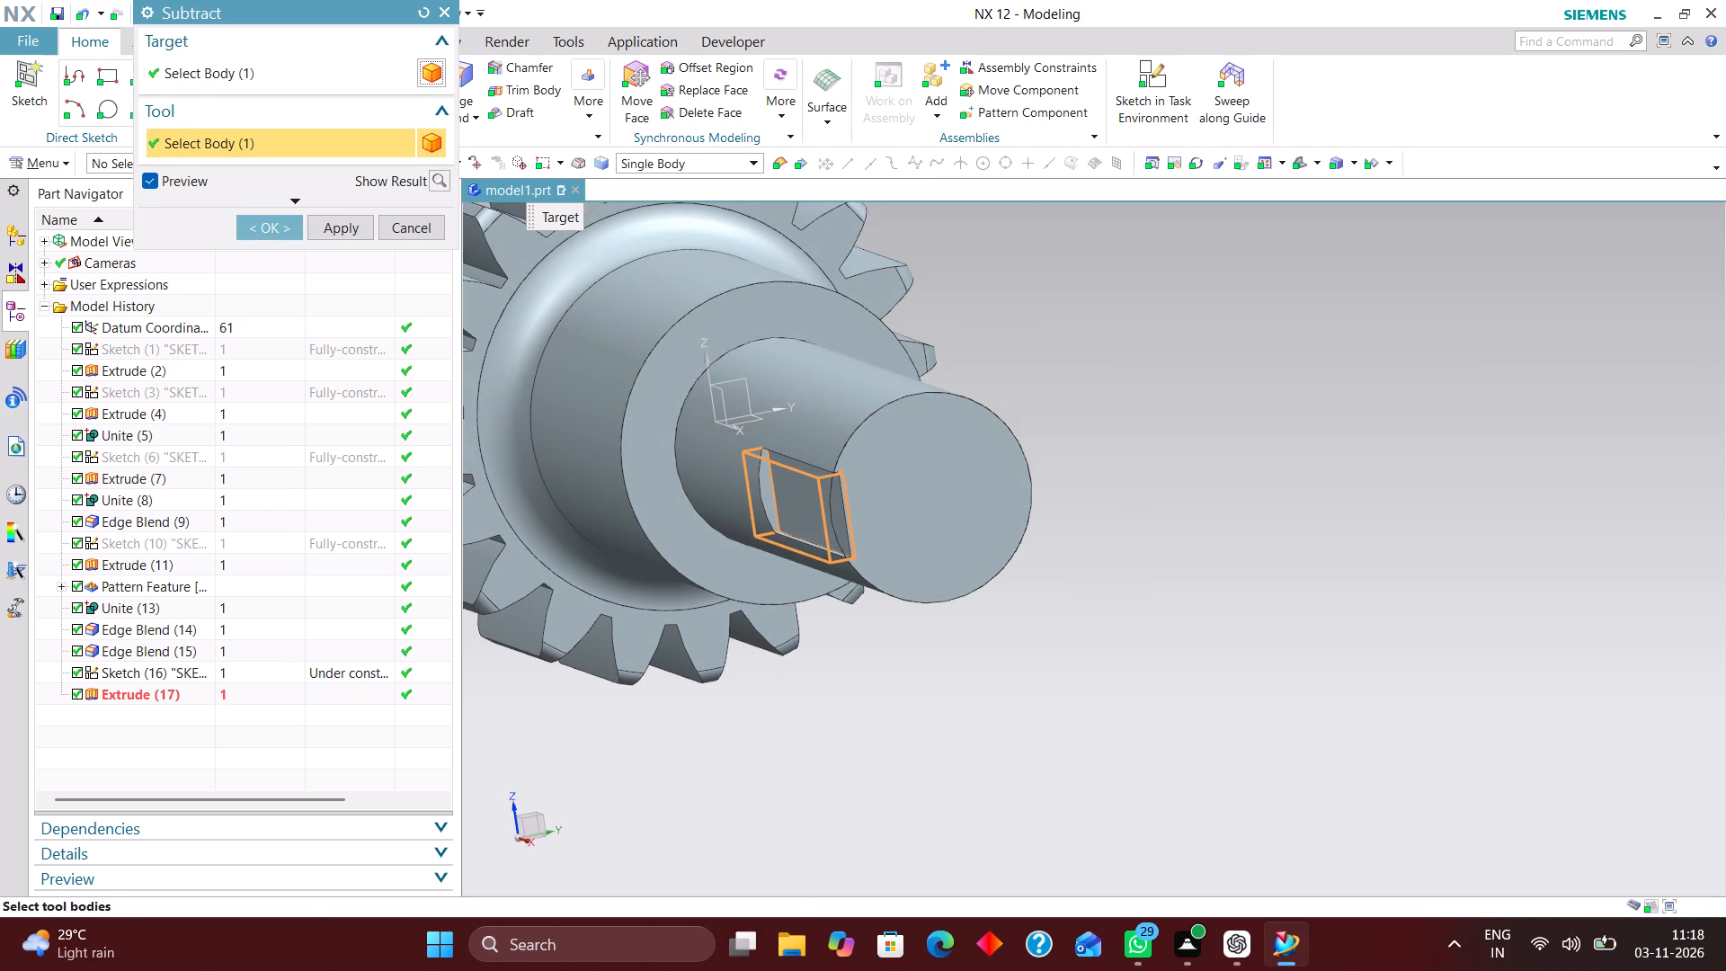
click(273, 226)
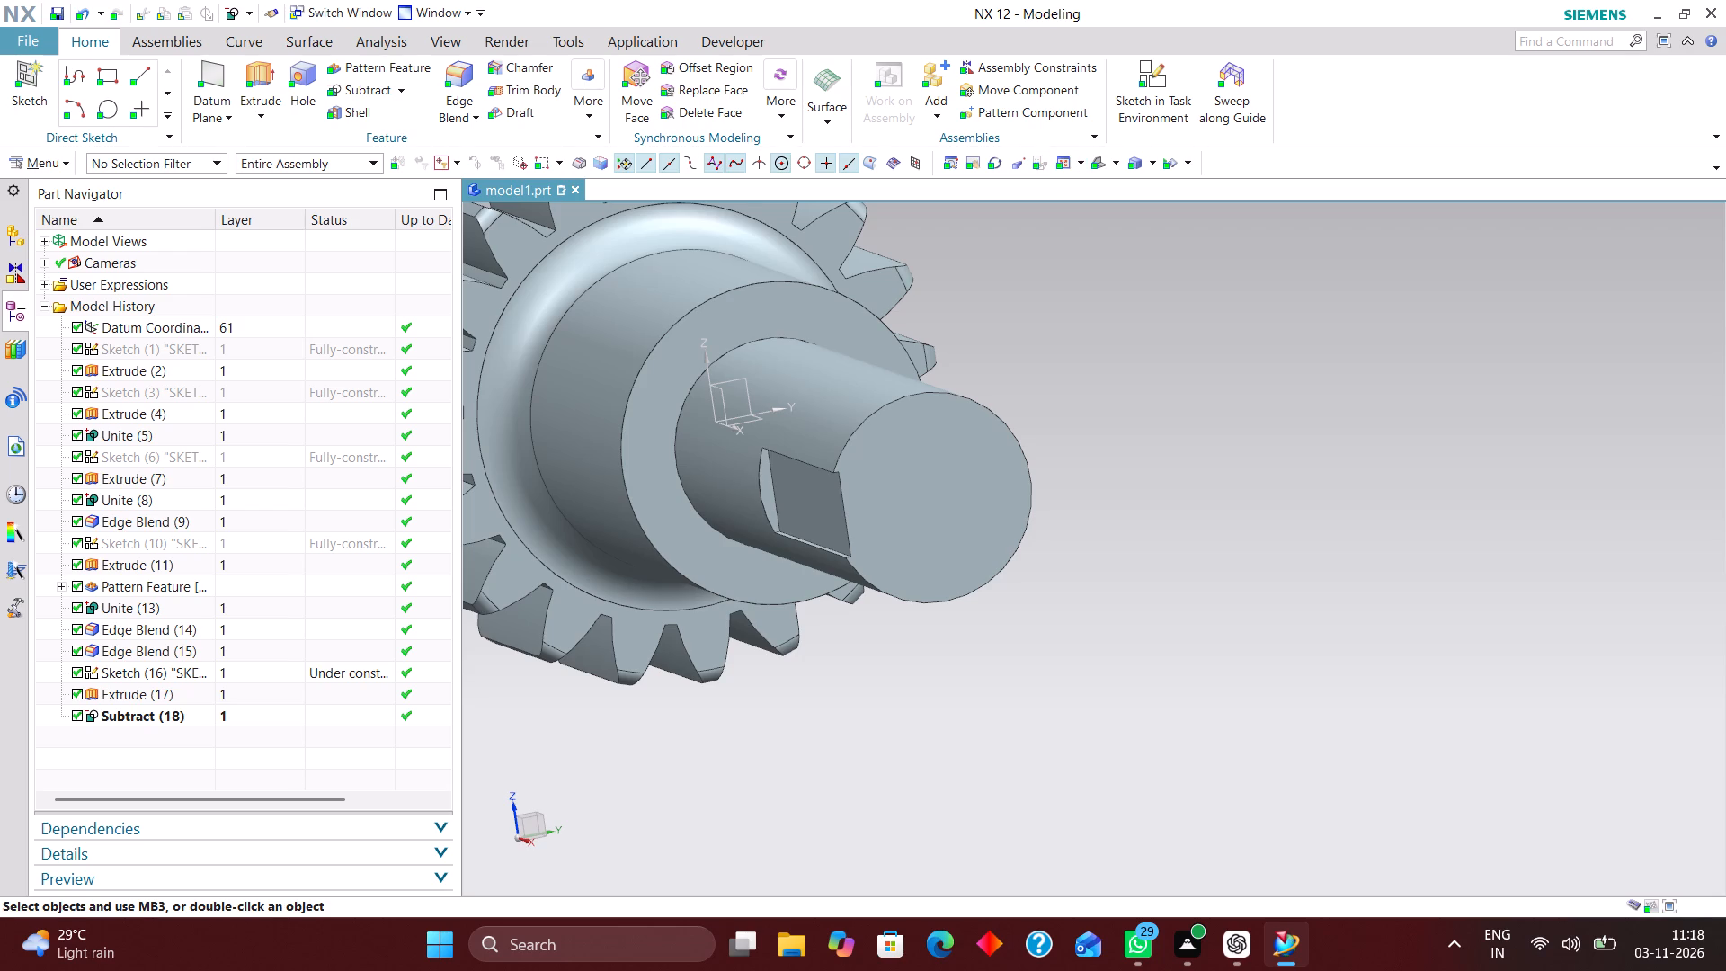
Reopen Sketch (16) for editing with rollback and hide the gear shaft body behind it.
click(1096, 160)
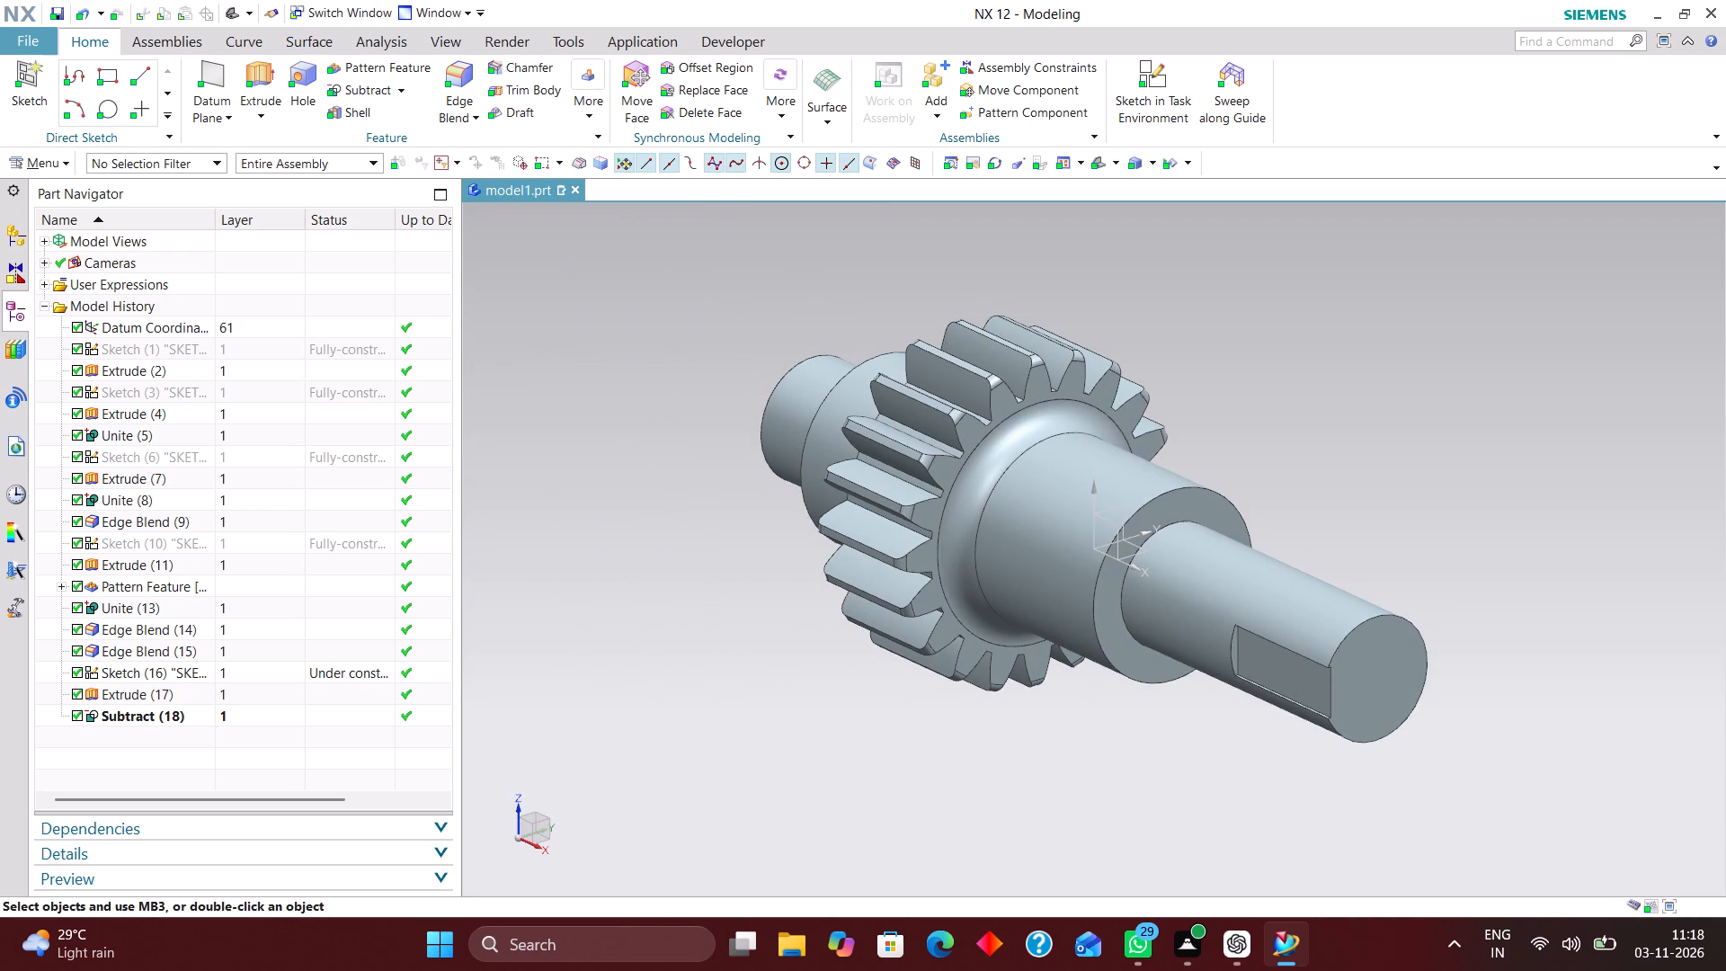
click(265, 672)
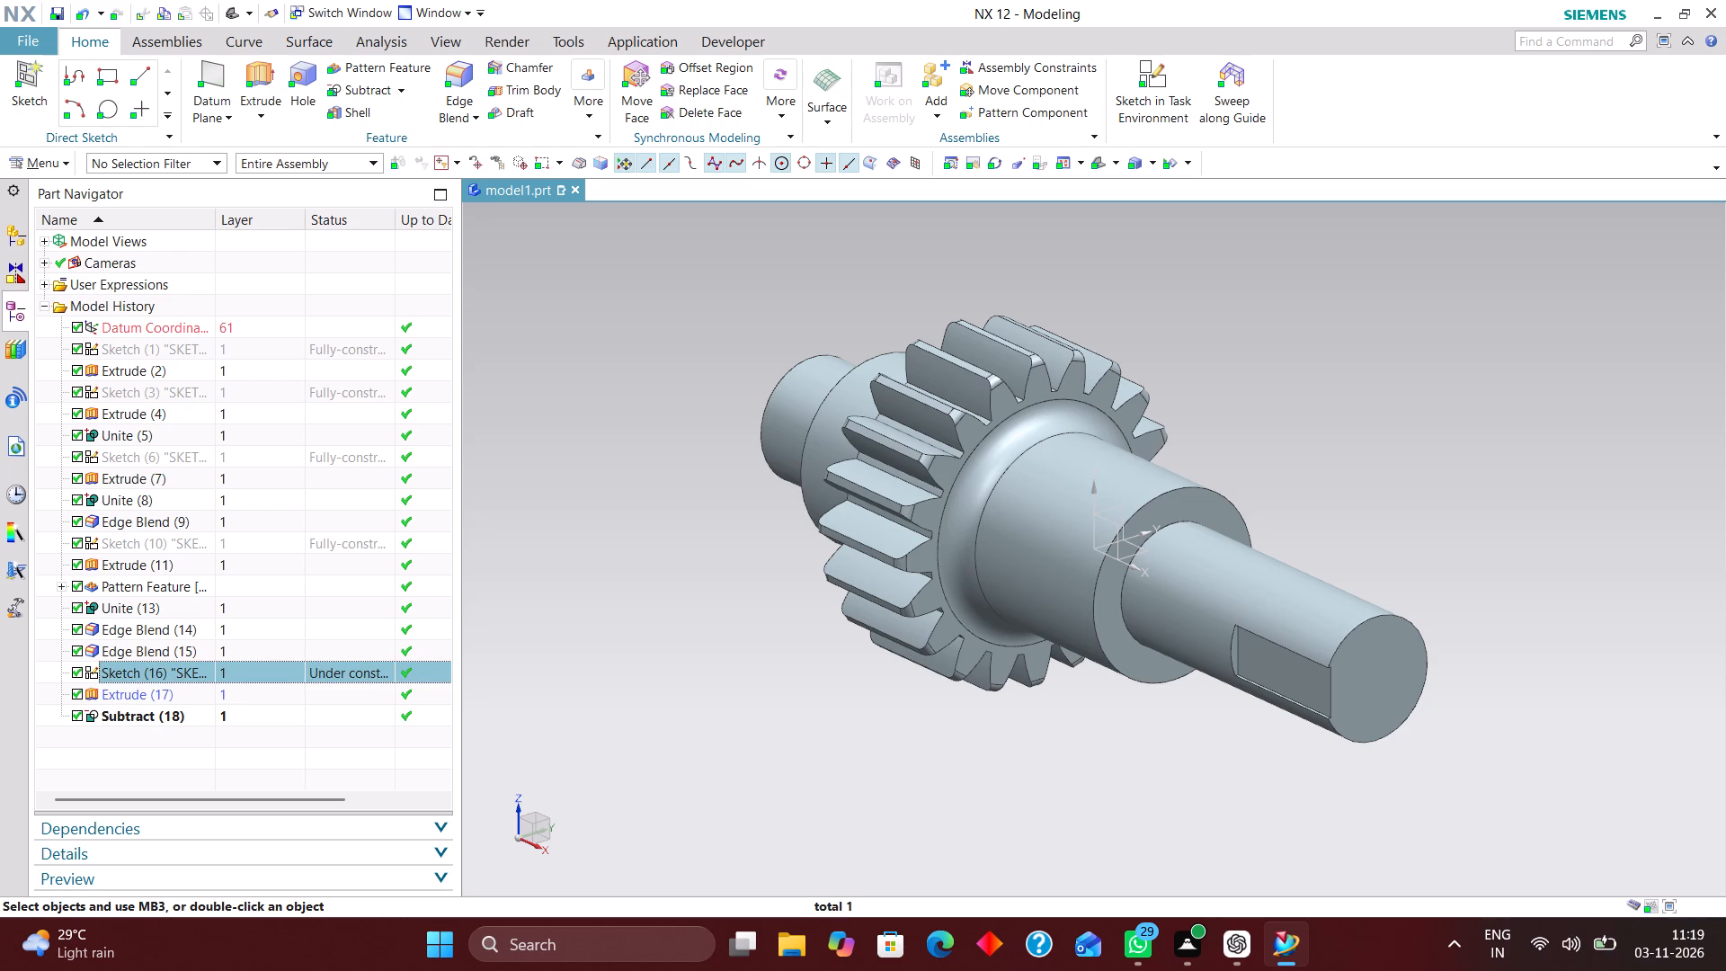
right_click(268, 667)
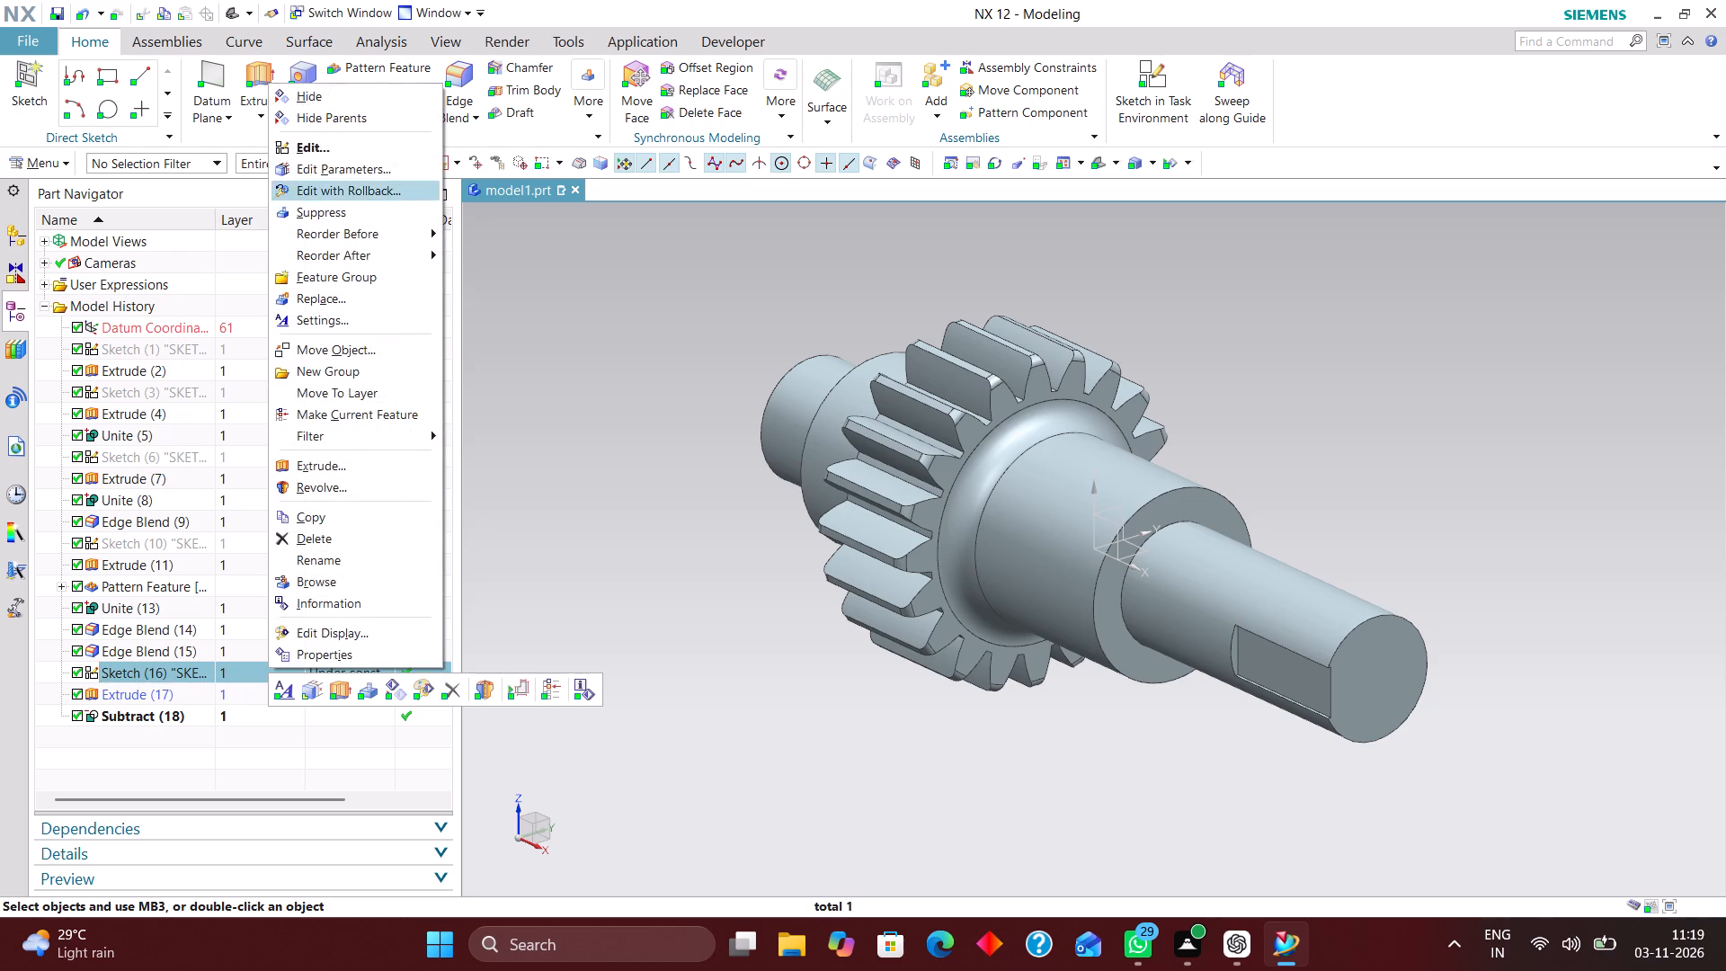
click(403, 192)
scroll(690, 278, down, 5)
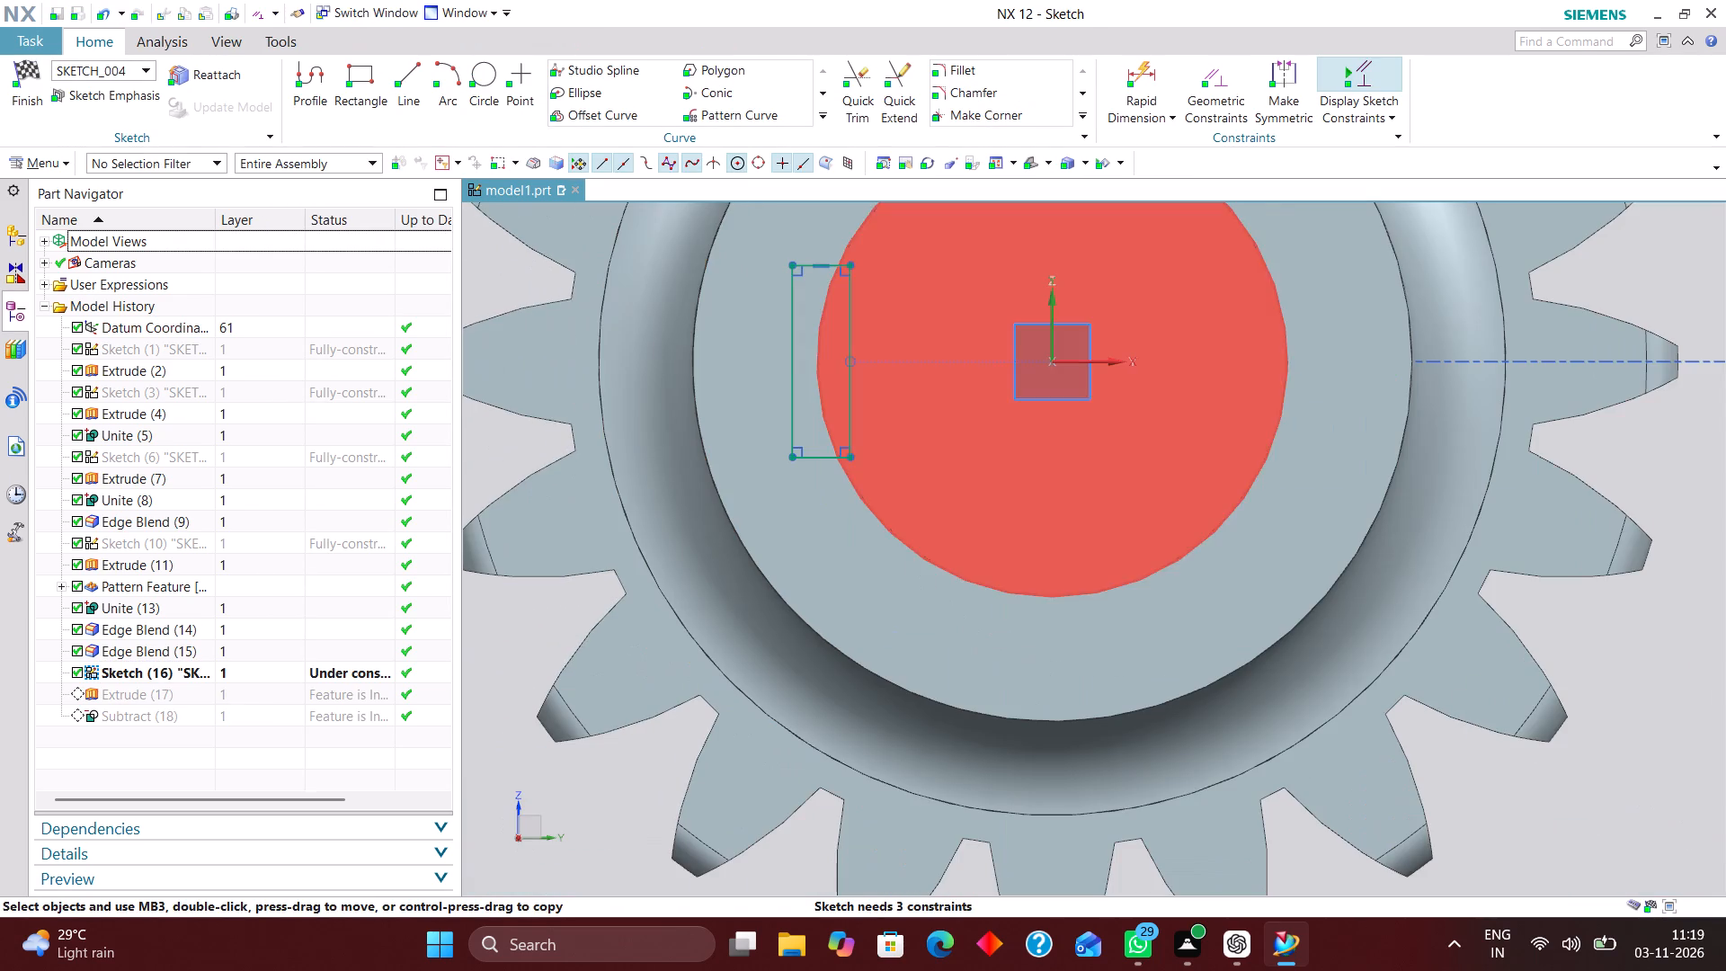
scroll(868, 485, down, 2)
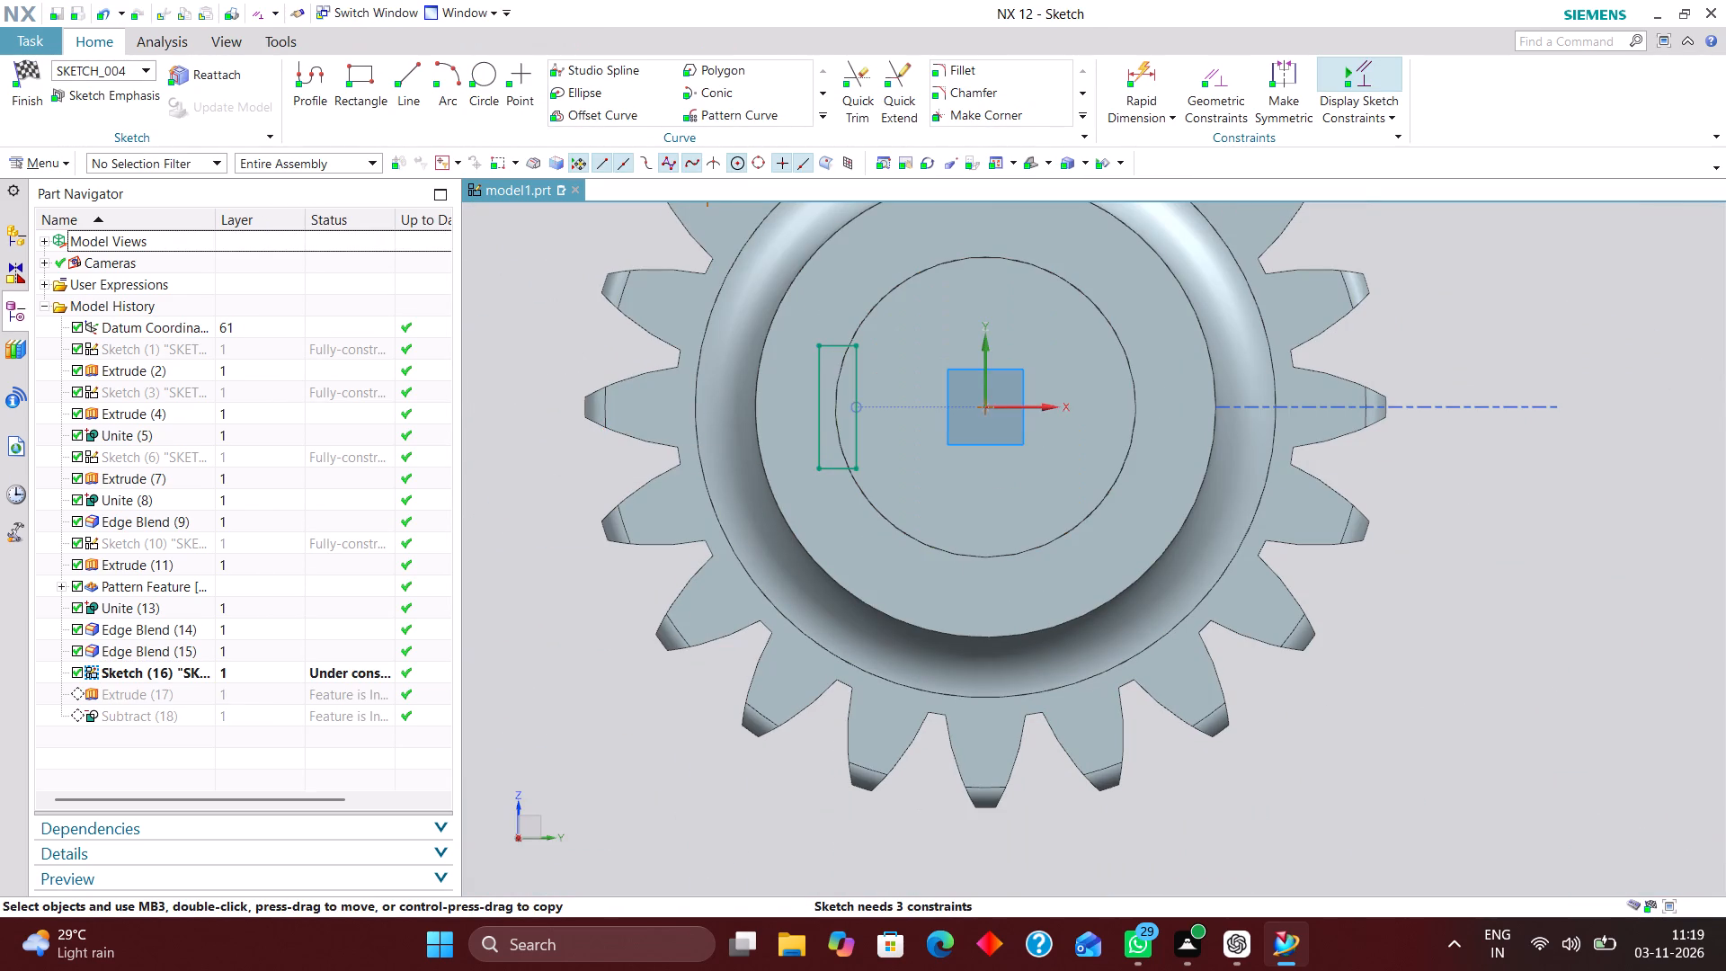
scroll(849, 432, up, 1)
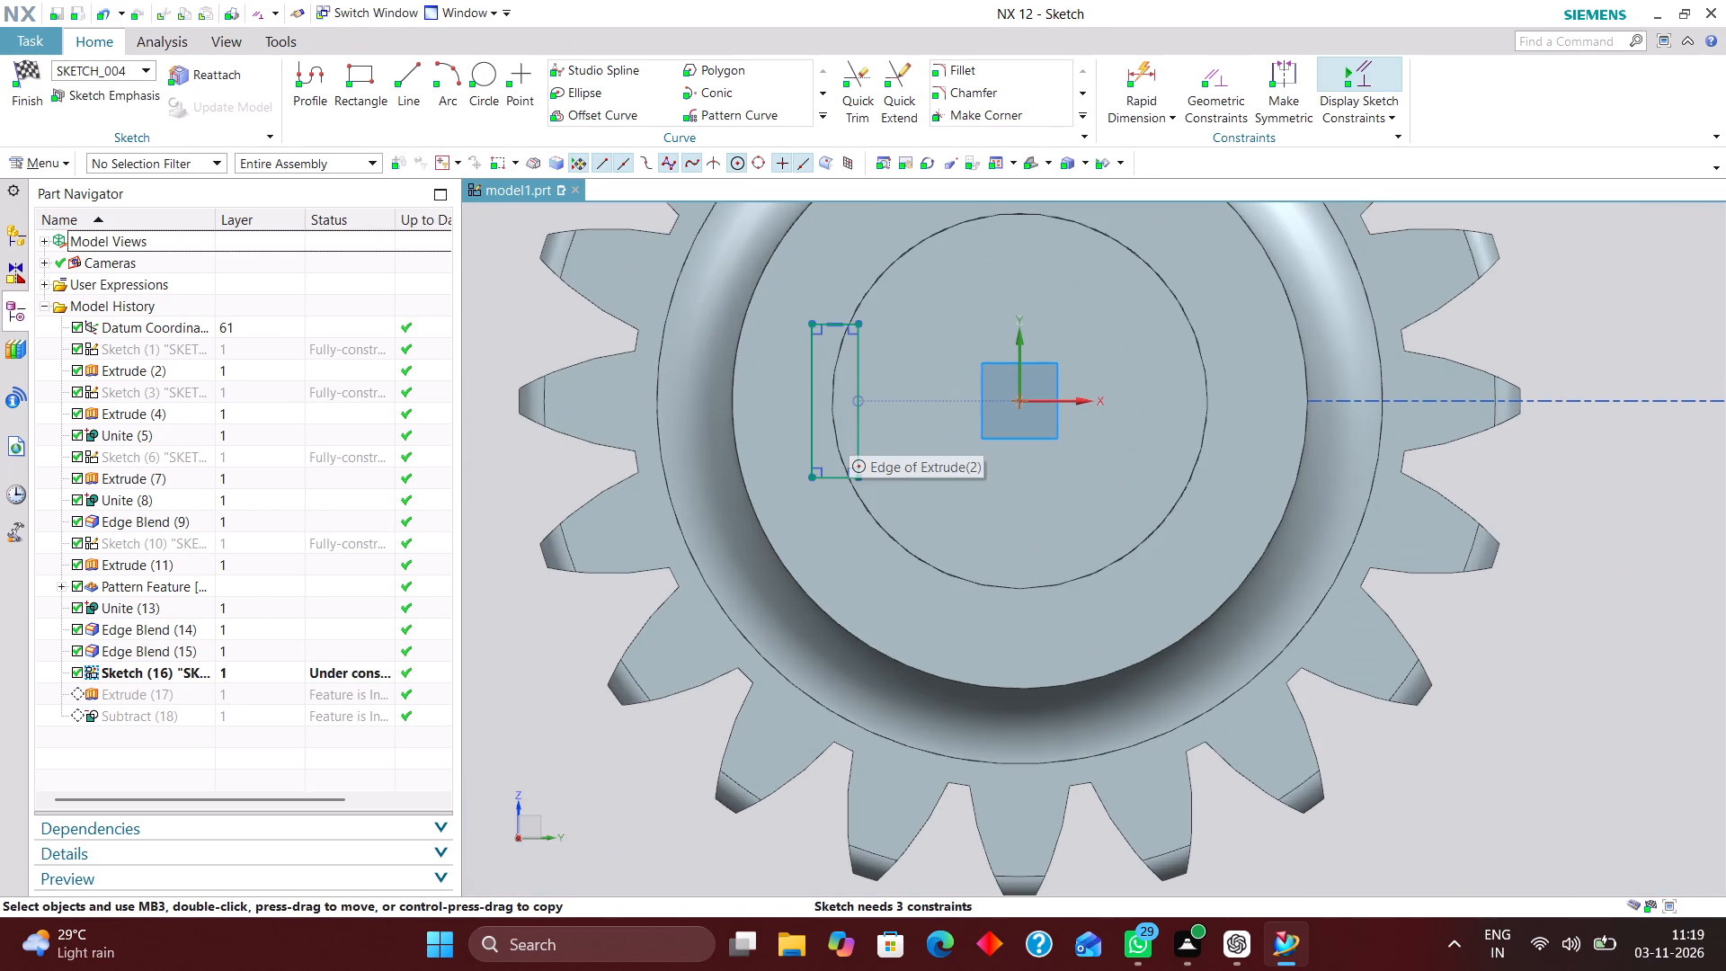
right_drag(933, 424, 938, 559)
Delete all four lines of the old rectangle from Sketch (16).
right_drag(861, 439, 820, 441)
right_drag(819, 432, 770, 432)
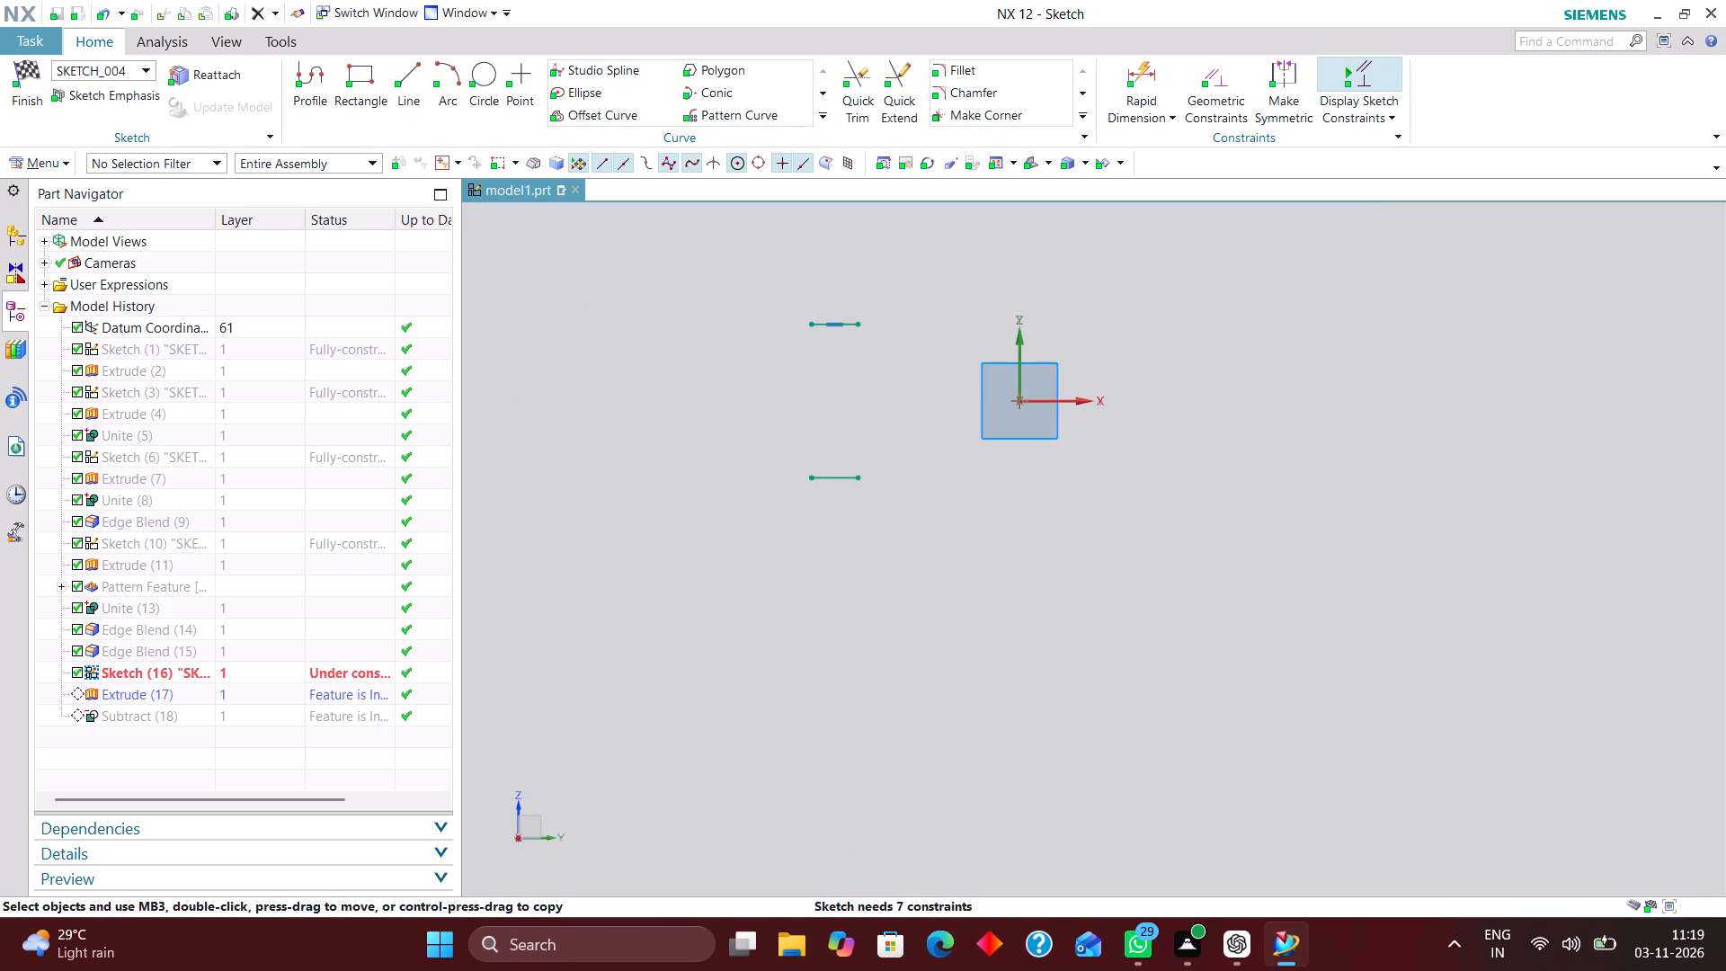
right_drag(851, 322, 825, 317)
right_drag(867, 477, 776, 471)
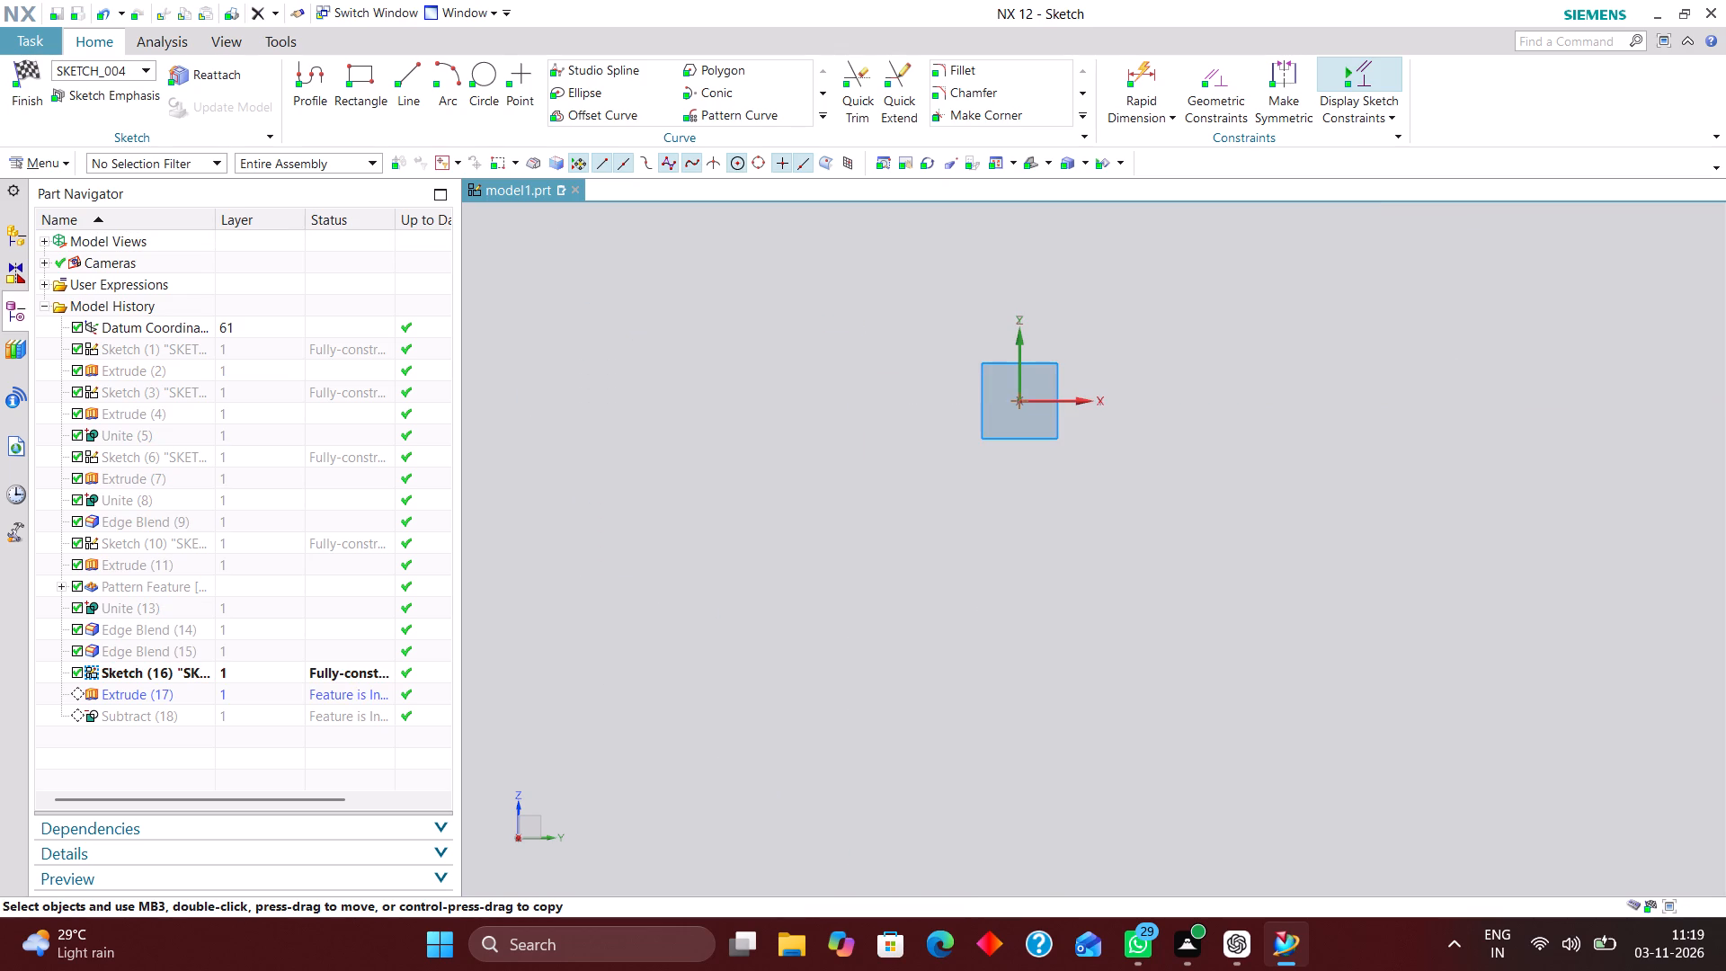
Draw a closed, tilted four-line profile beside the origin: long parallel sides about 6.9 mm at 257°, short sides about 1.8 mm.
click(410, 66)
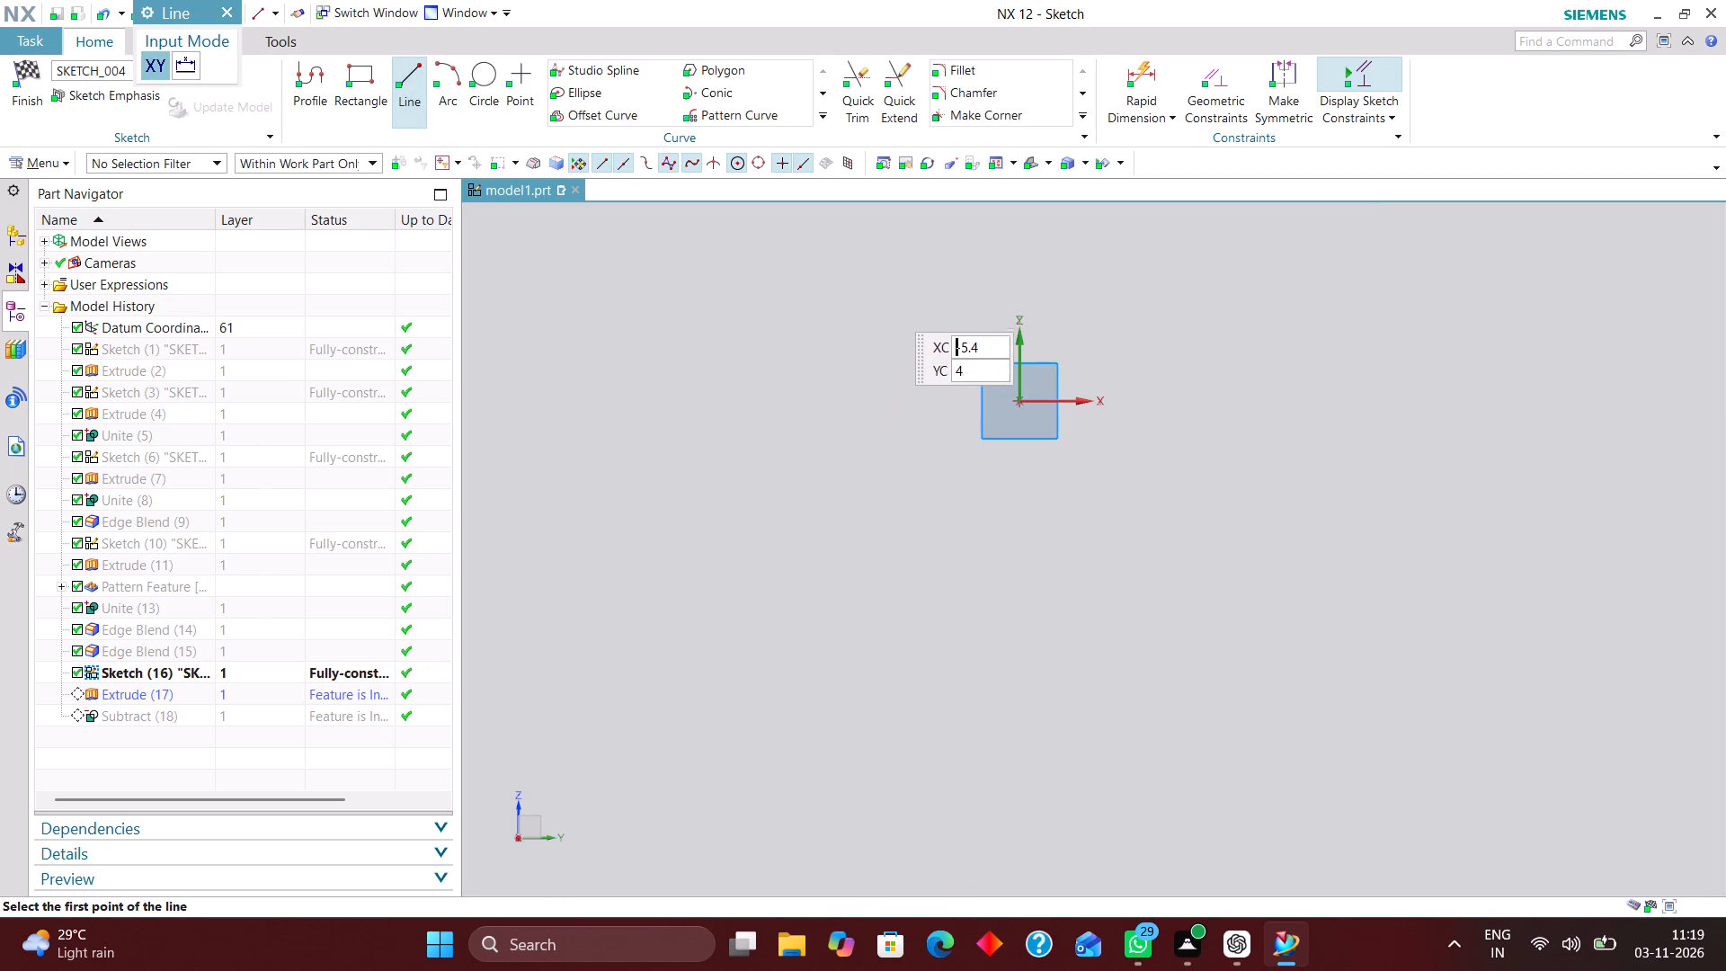
click(896, 277)
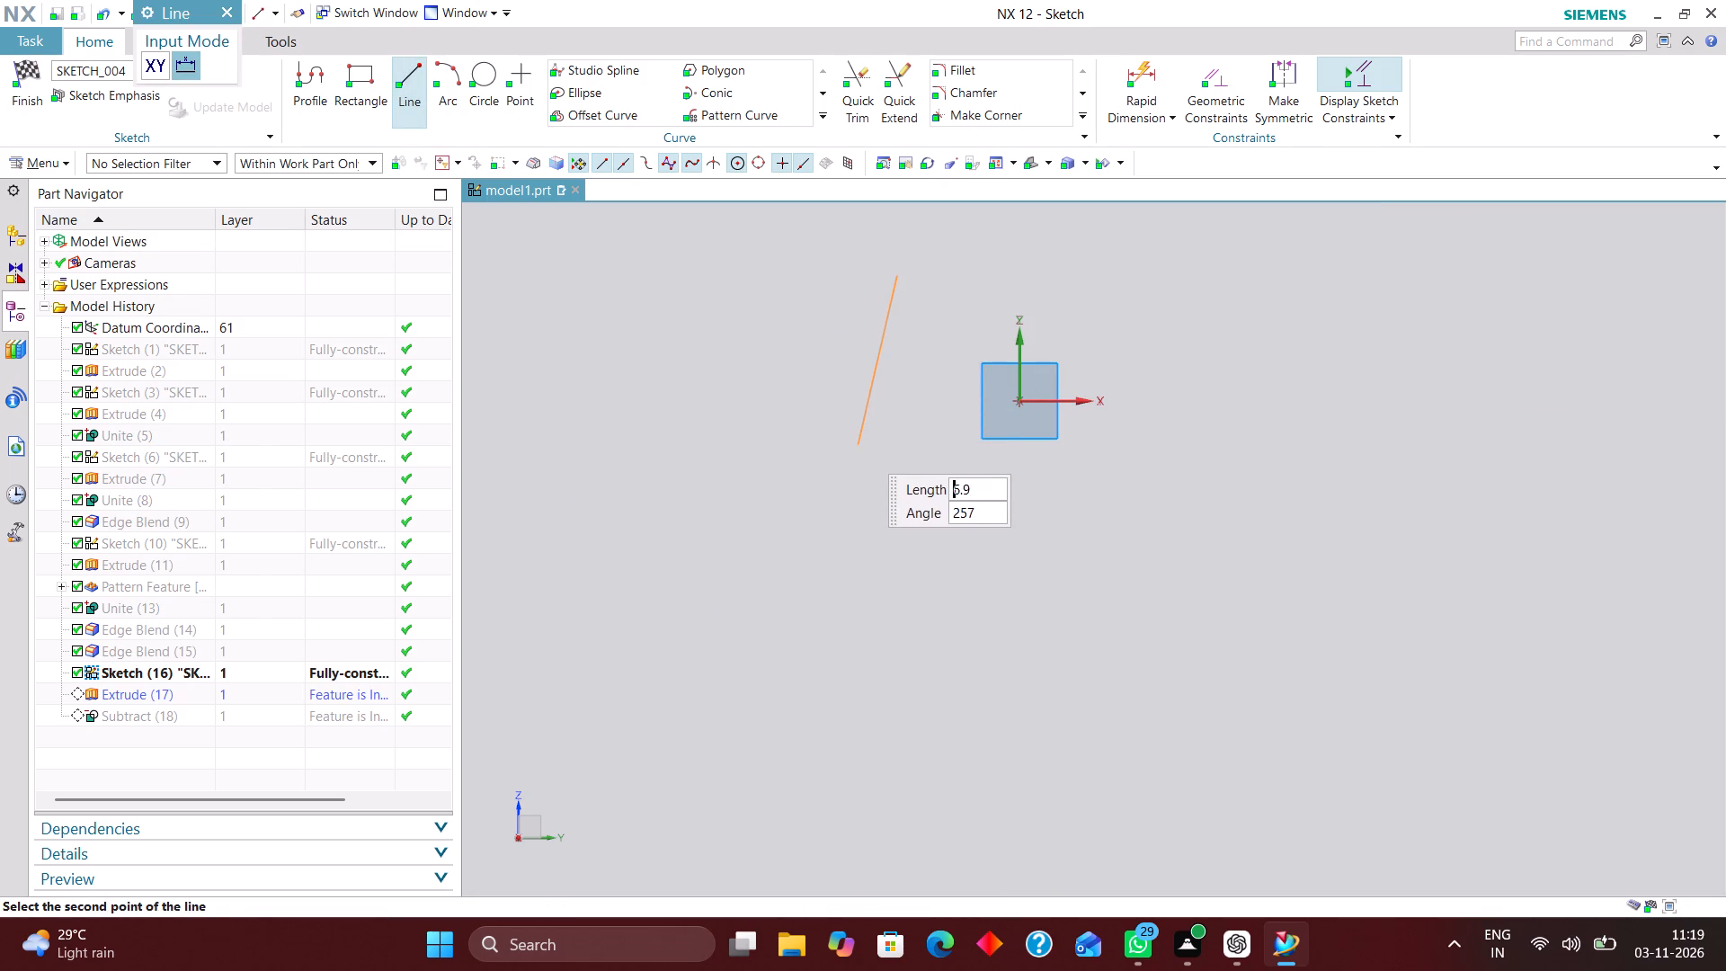
click(859, 443)
click(854, 444)
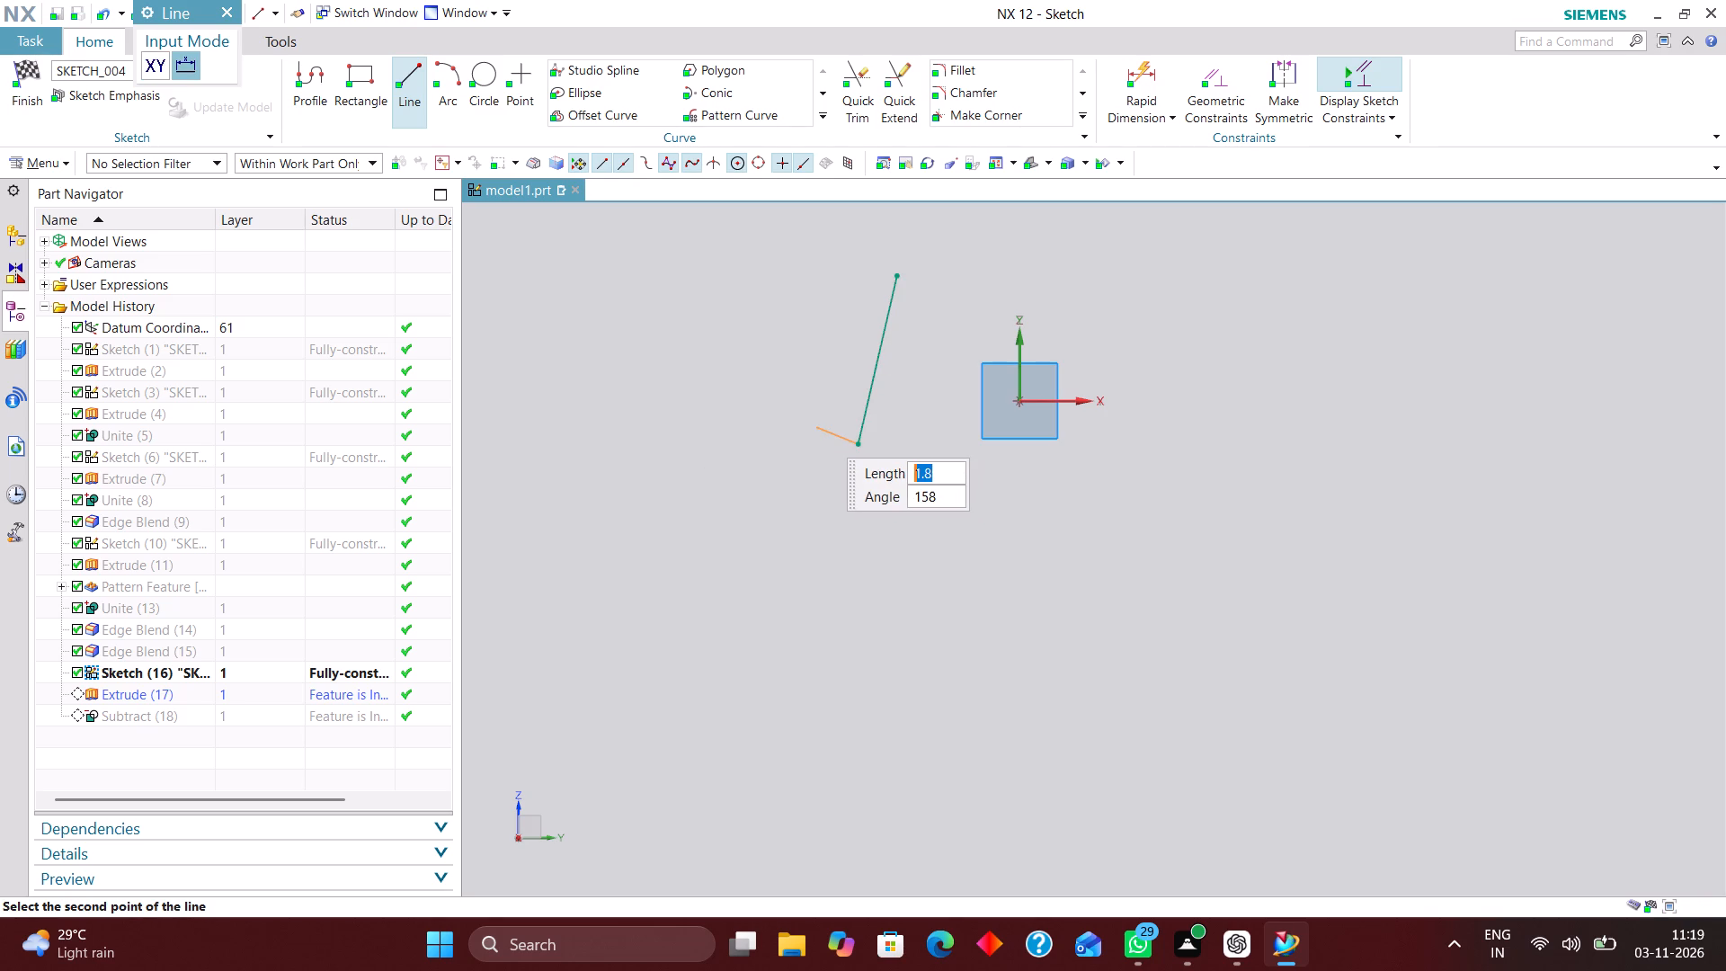
click(817, 428)
click(818, 433)
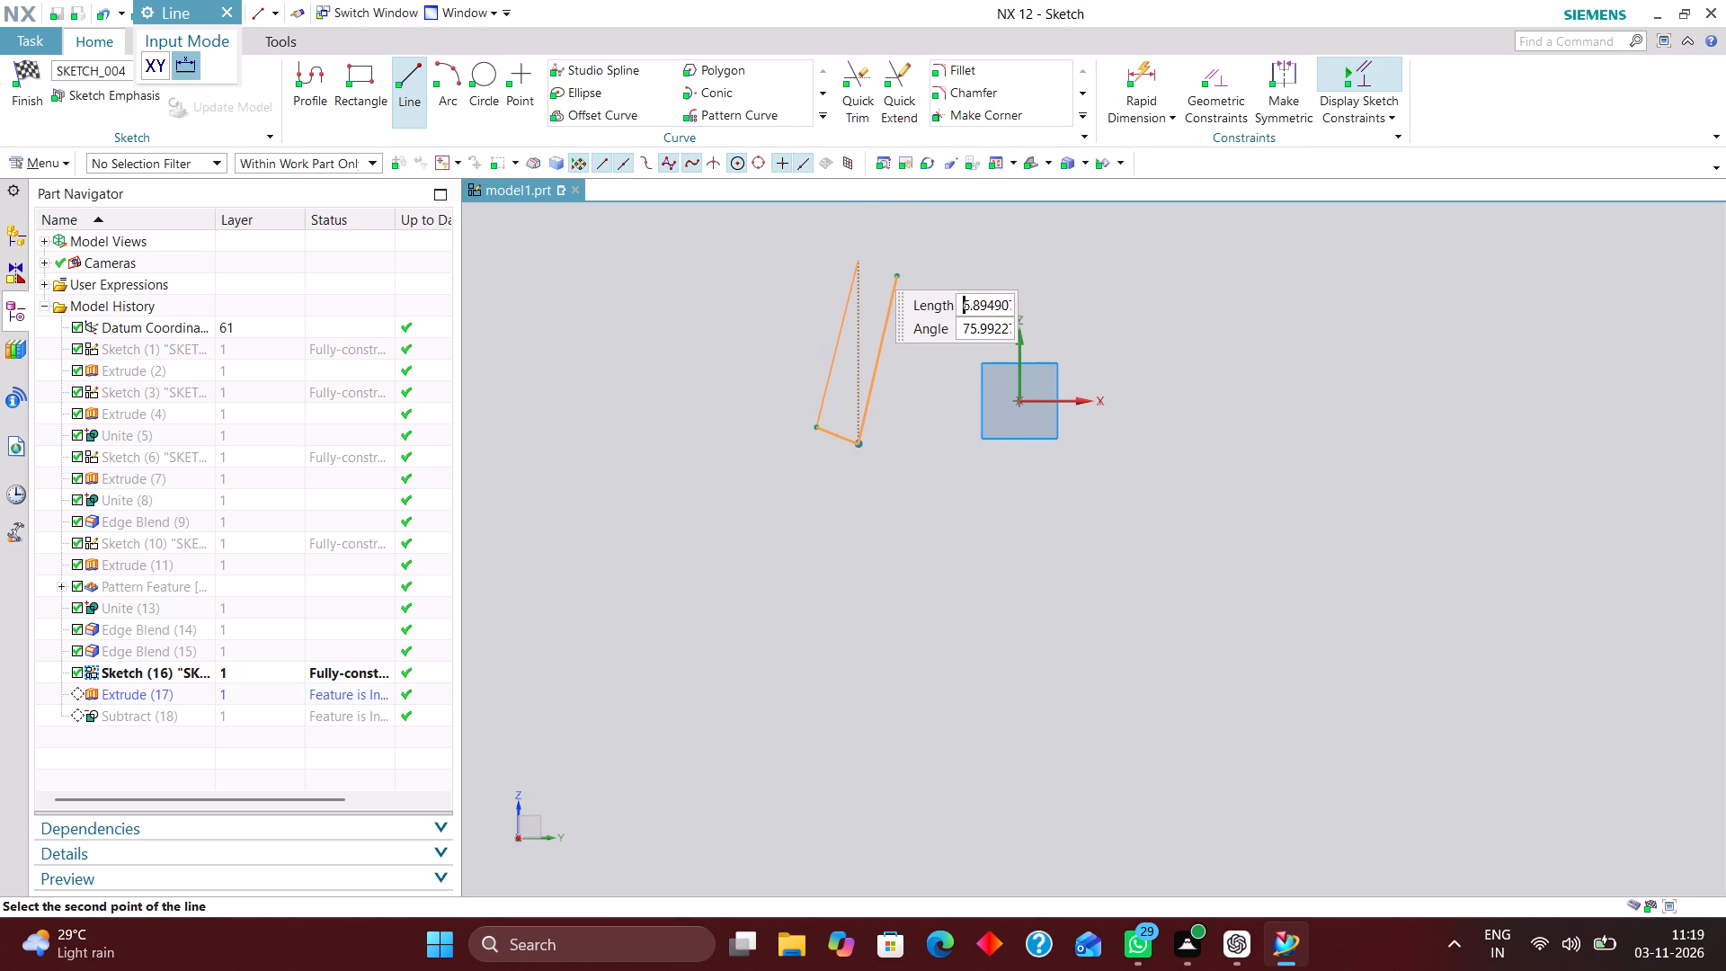
click(866, 259)
click(860, 259)
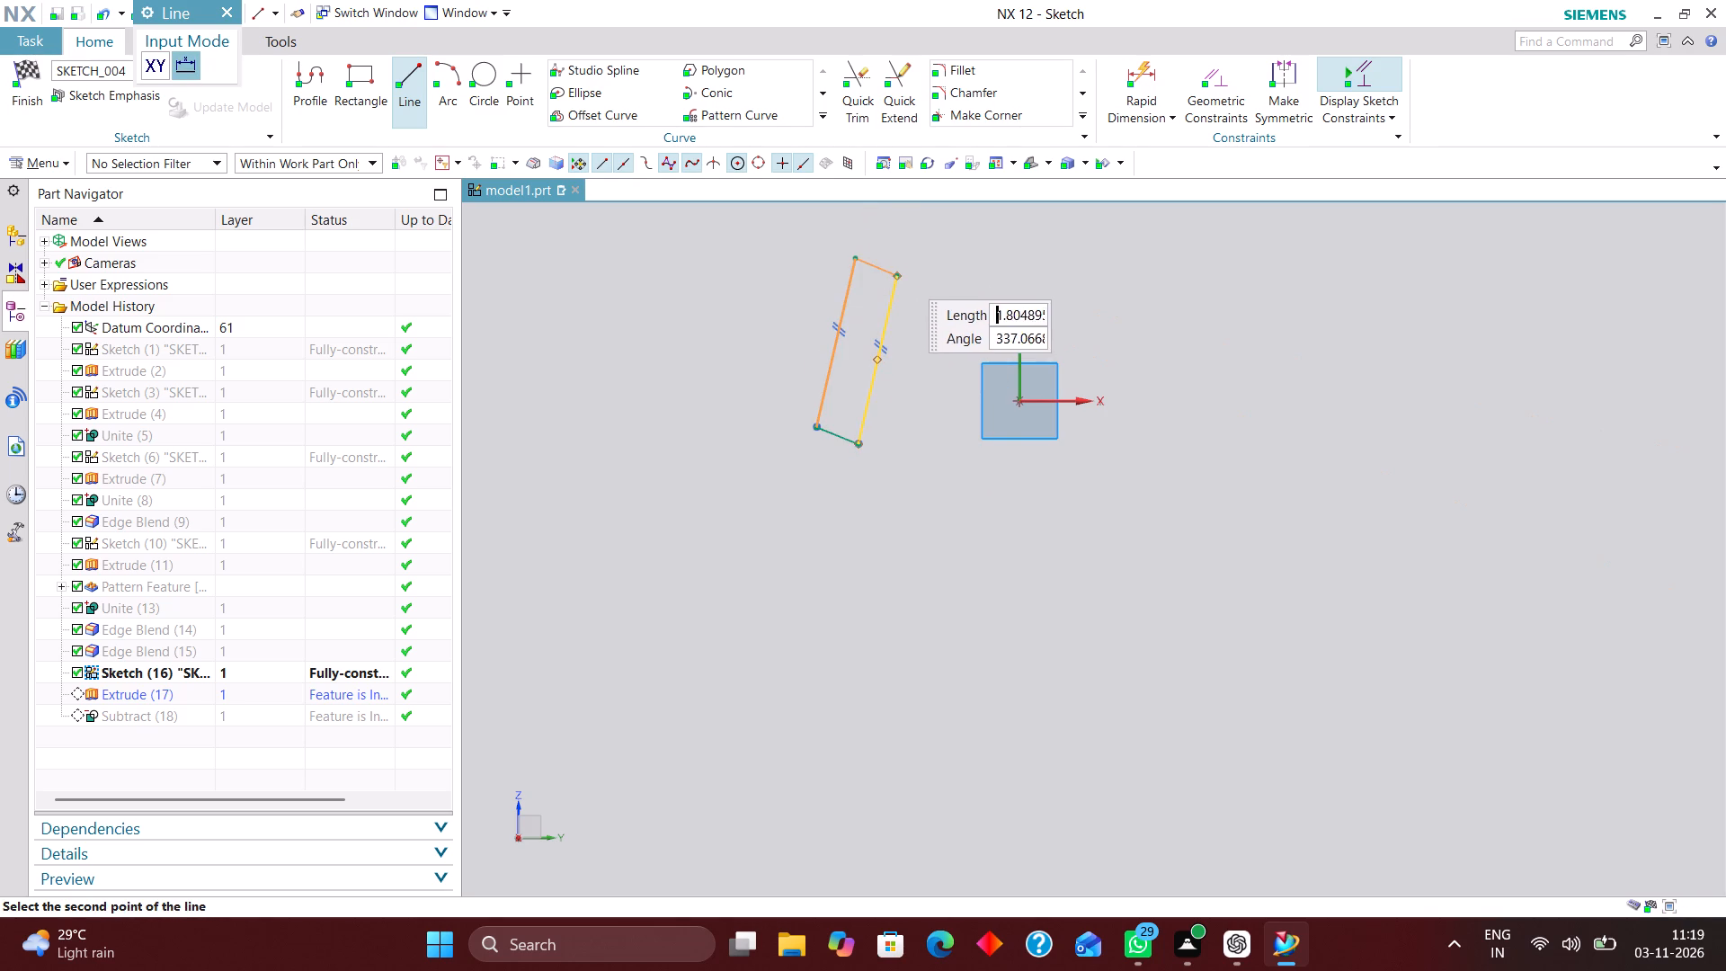
click(899, 270)
click(232, 7)
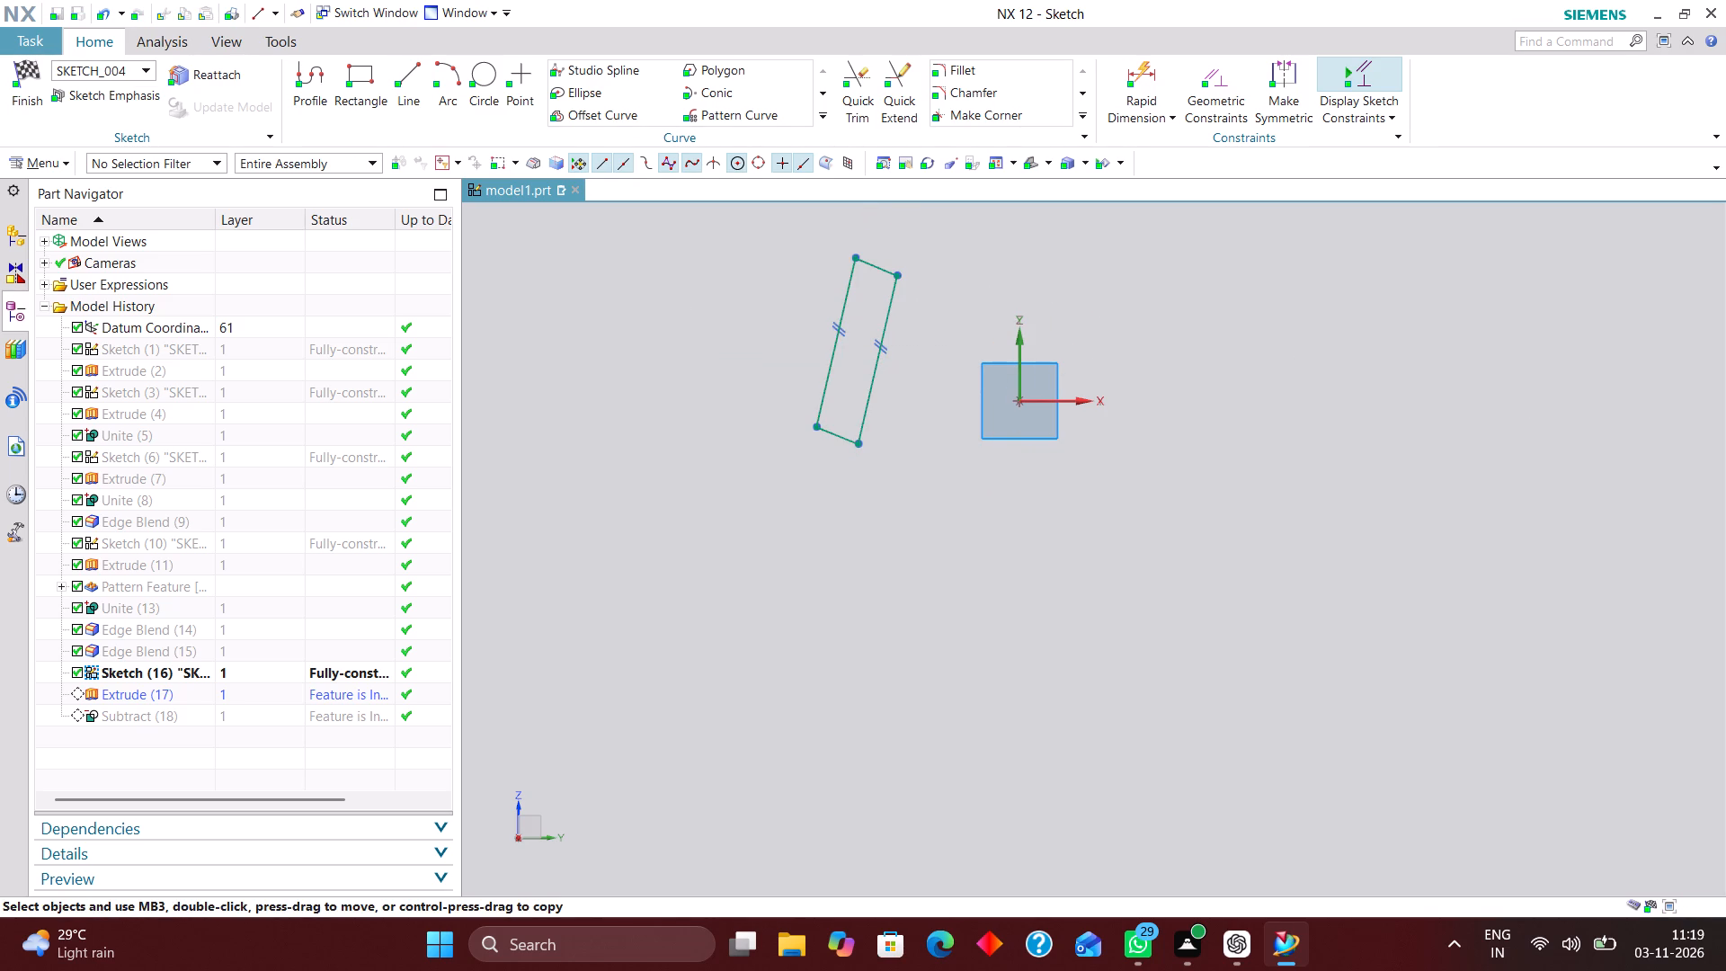
Show the gear shaft body again behind the sketch.
right_click(172, 601)
click(211, 612)
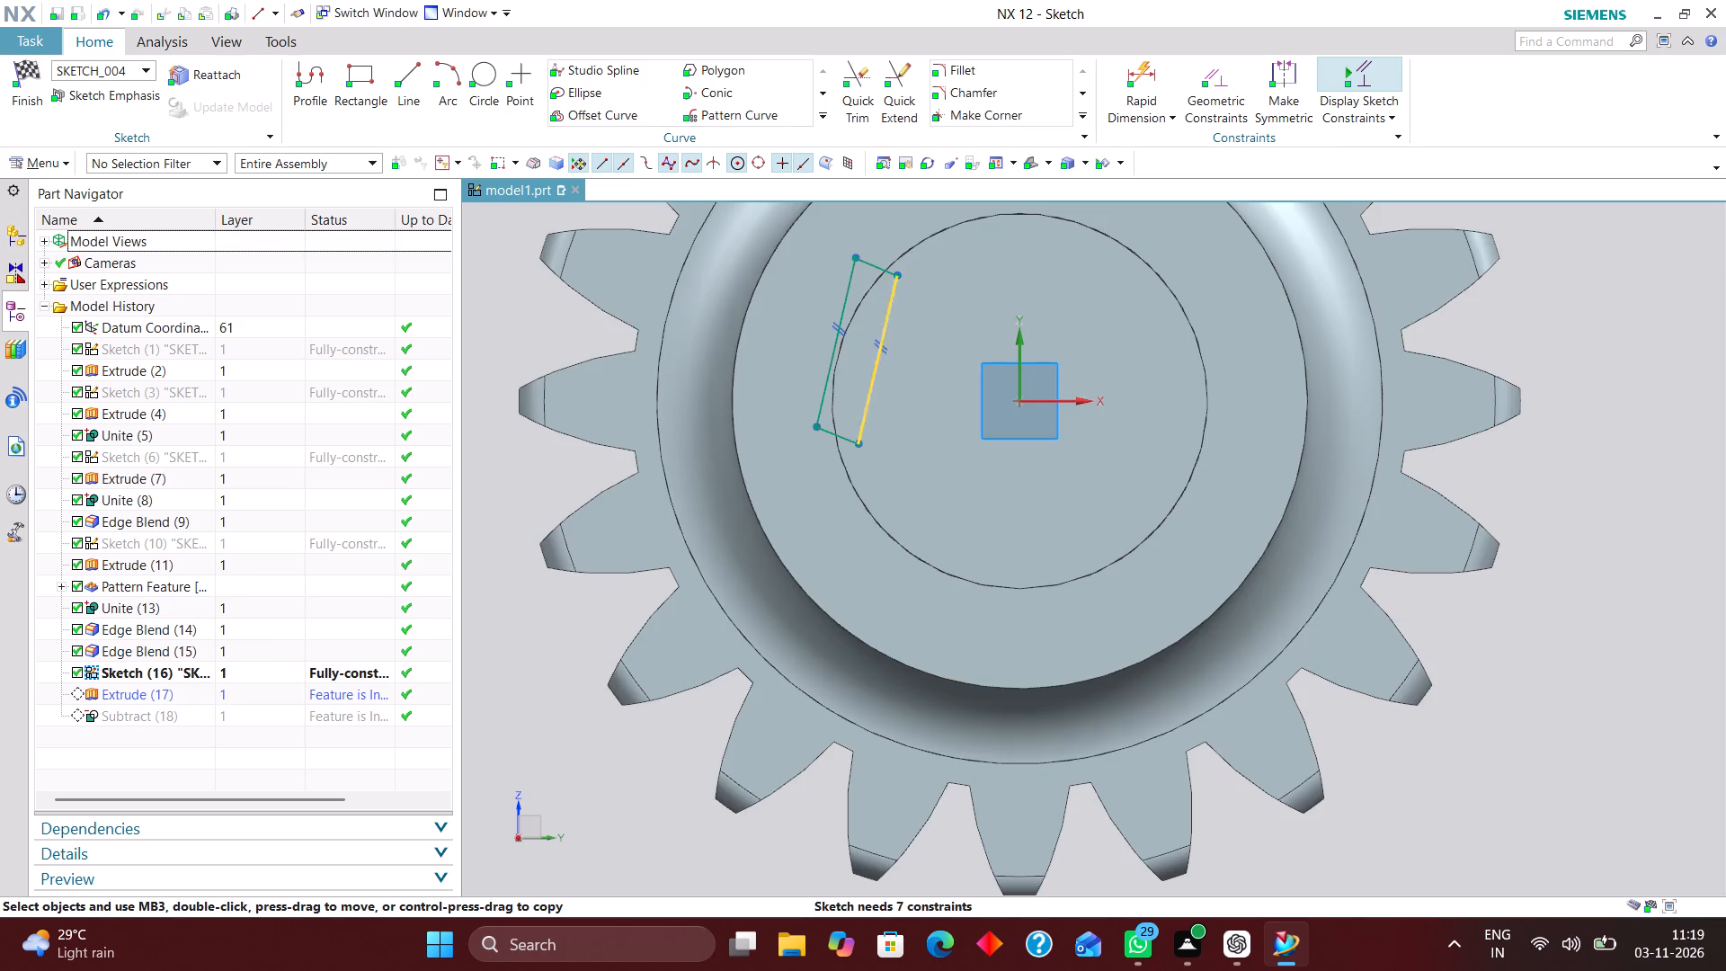
Narrow the tilted profile by moving its inner long side closer to the thin shaft's circular outline.
scroll(822, 468, down, 2)
scroll(799, 339, up, 2)
scroll(959, 433, down, 2)
scroll(911, 421, up, 3)
drag(916, 474, 895, 468)
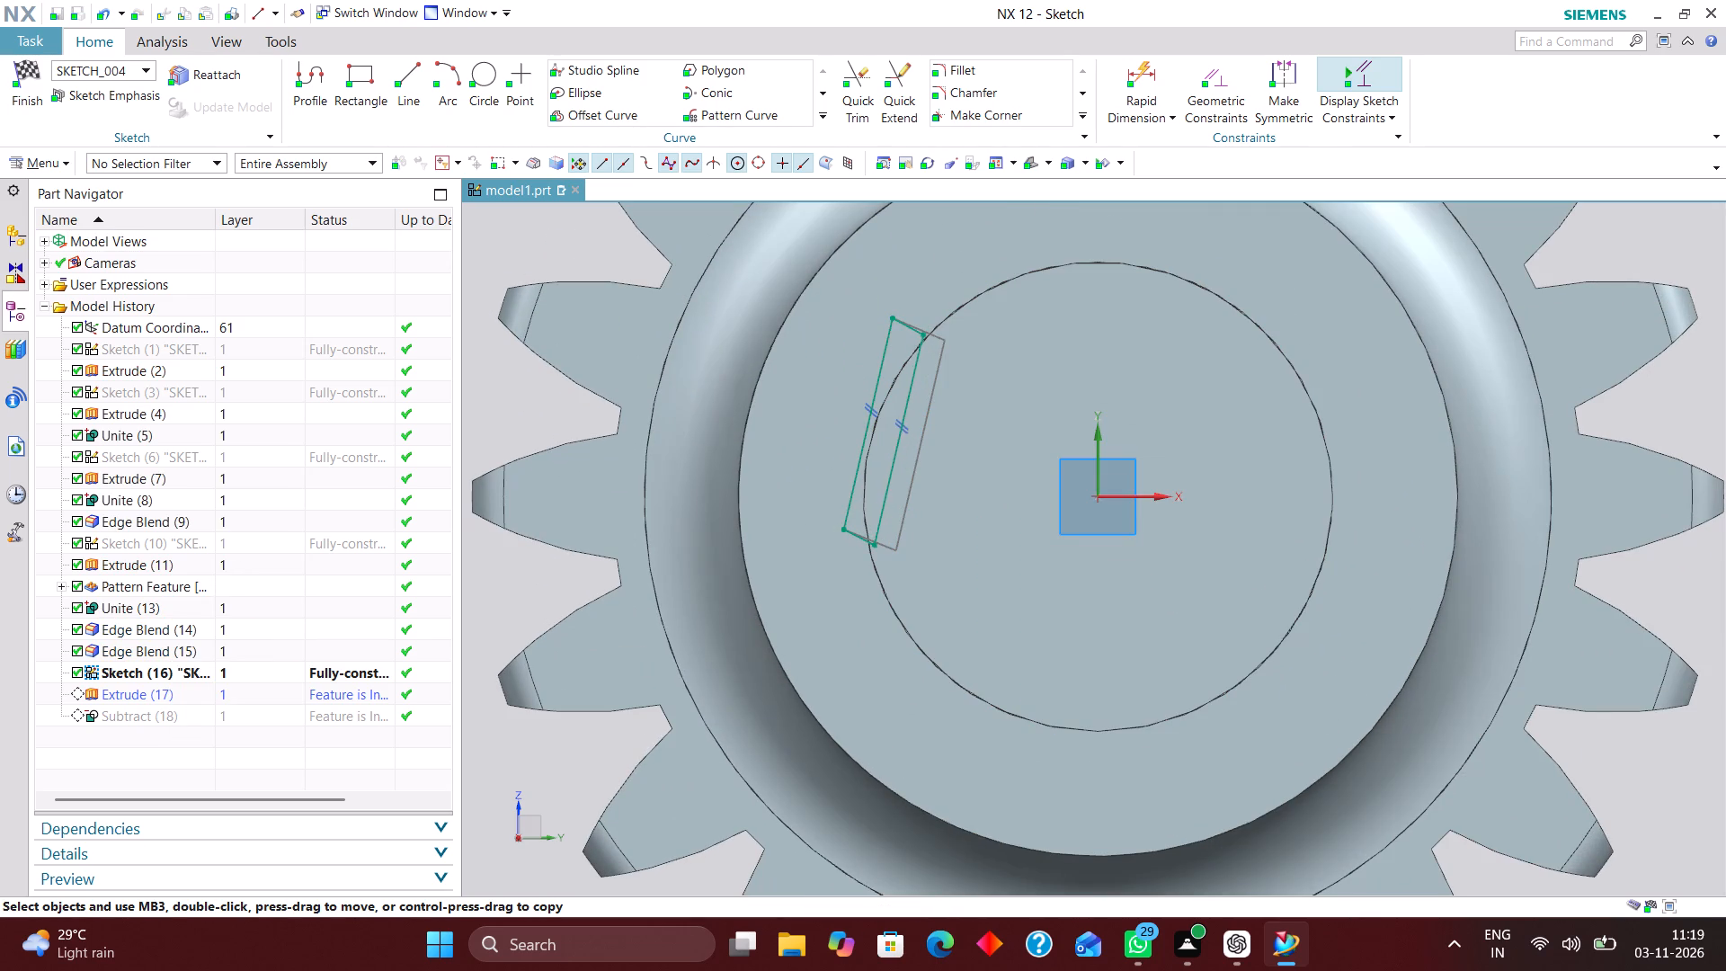
drag(895, 468, 896, 468)
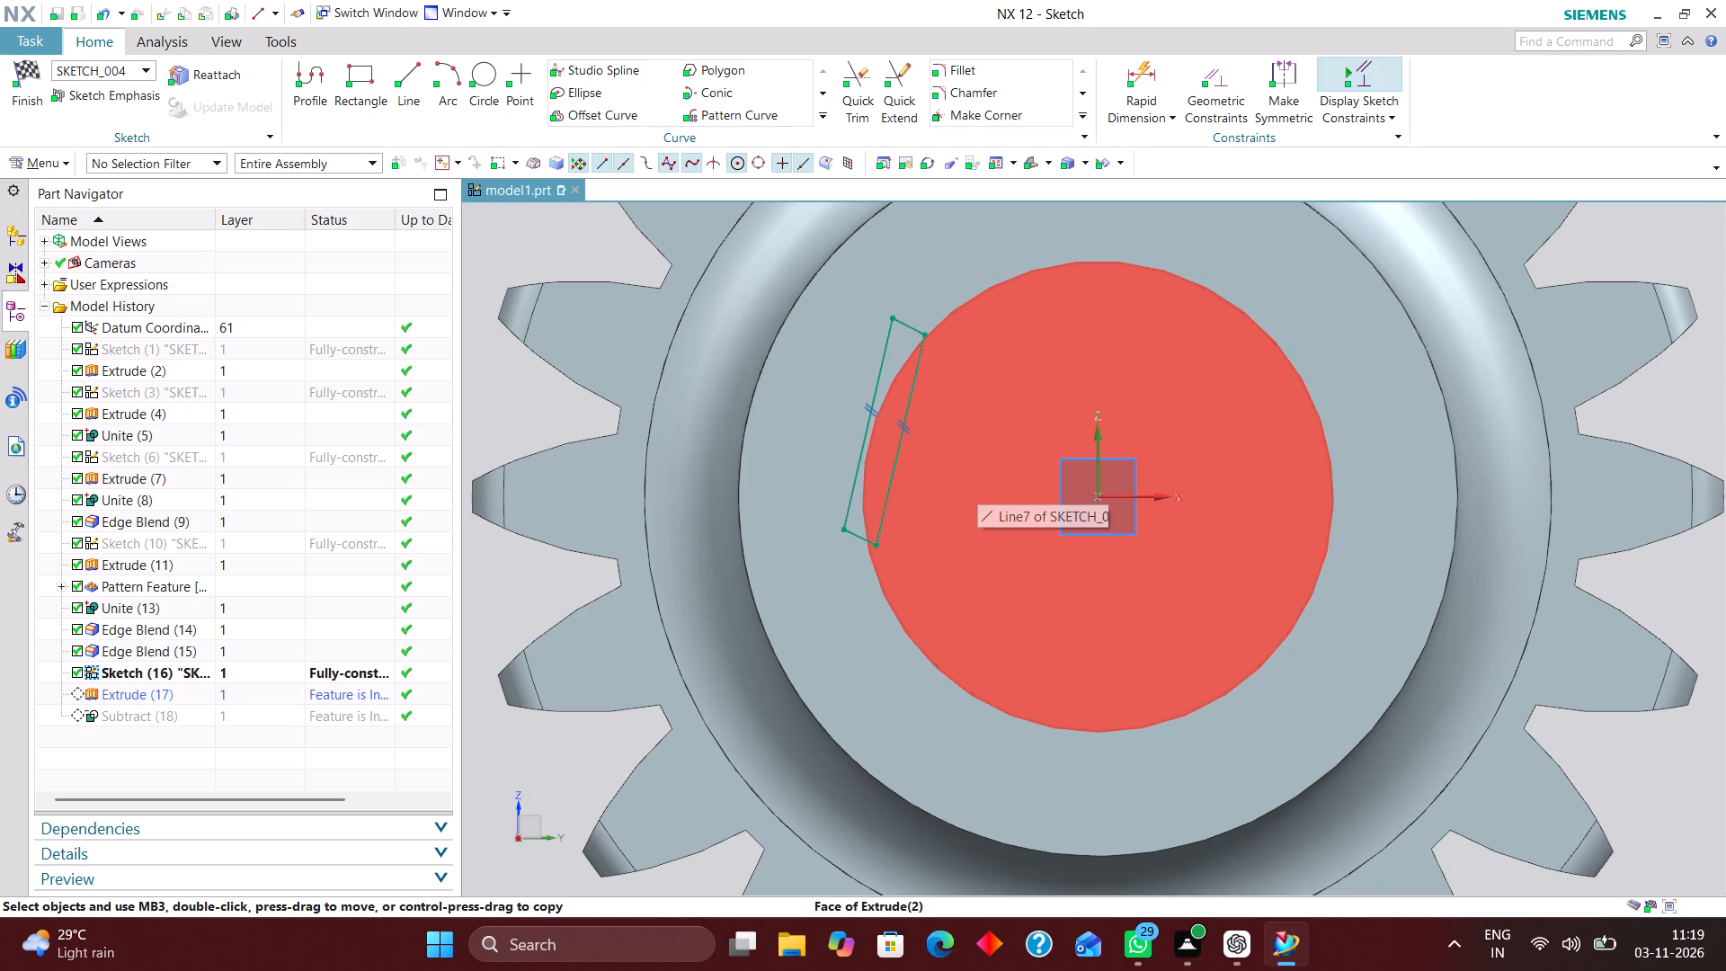
Examine how the tilted profile overlaps the thin shaft's circular outline.
scroll(870, 469, up, 2)
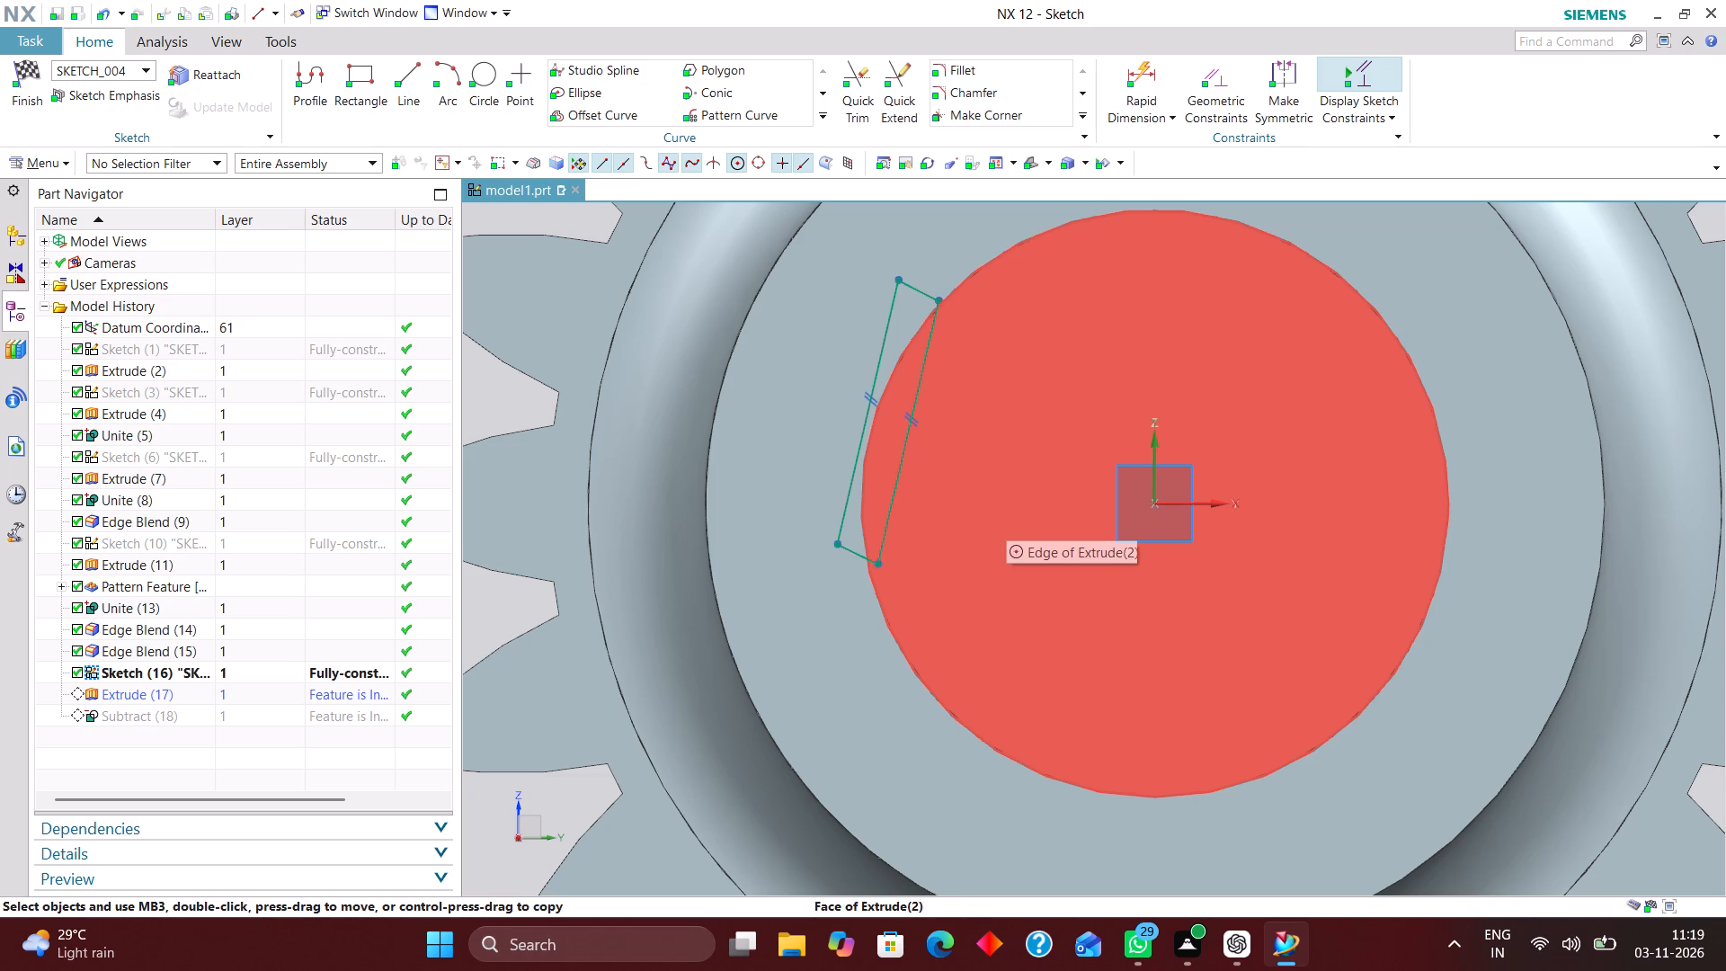
scroll(1006, 537, down, 2)
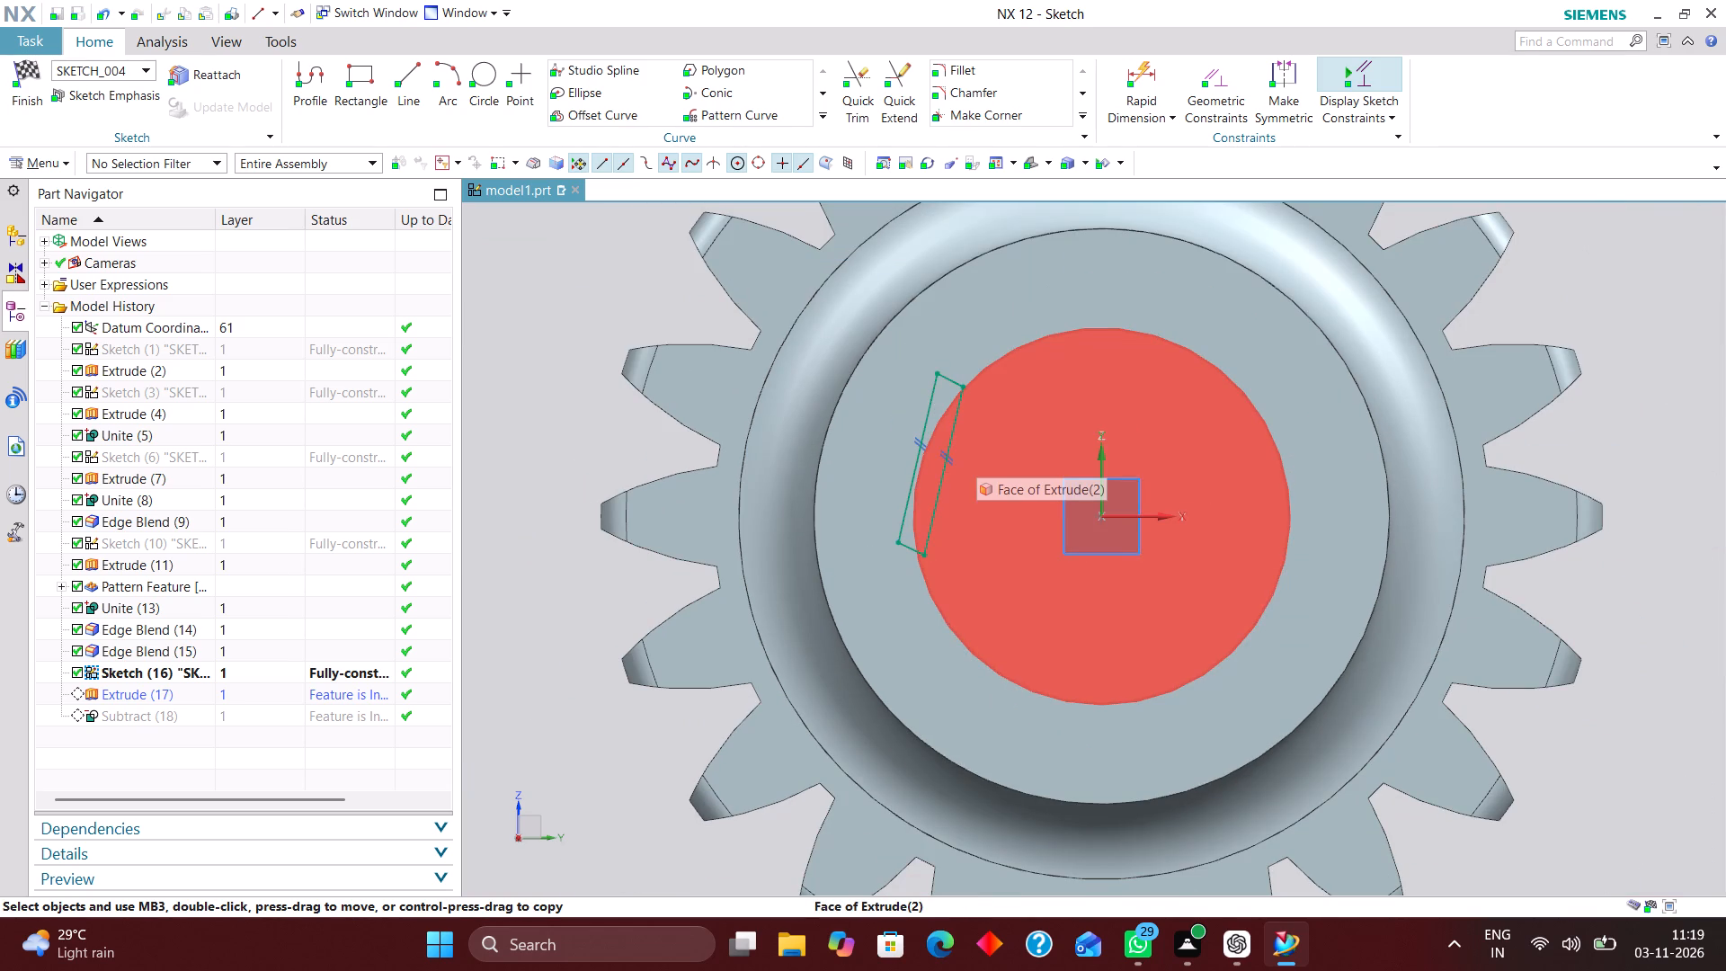
scroll(1023, 433, up, 3)
scroll(1025, 435, down, 2)
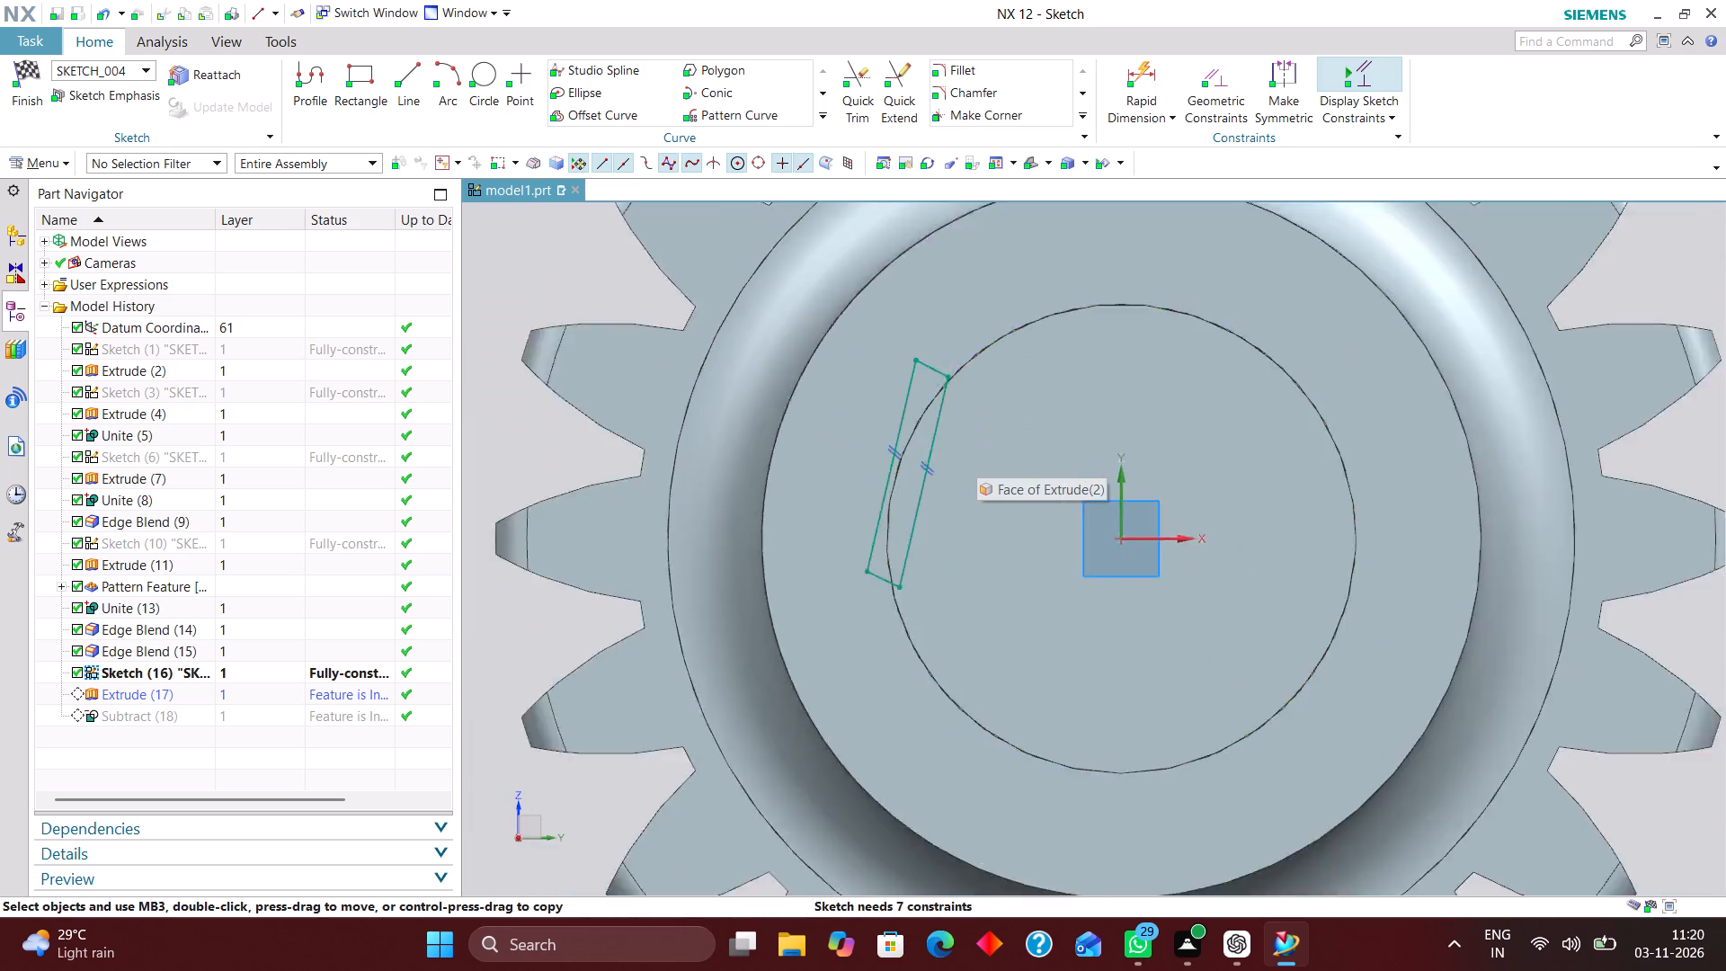
scroll(1025, 442, down, 2)
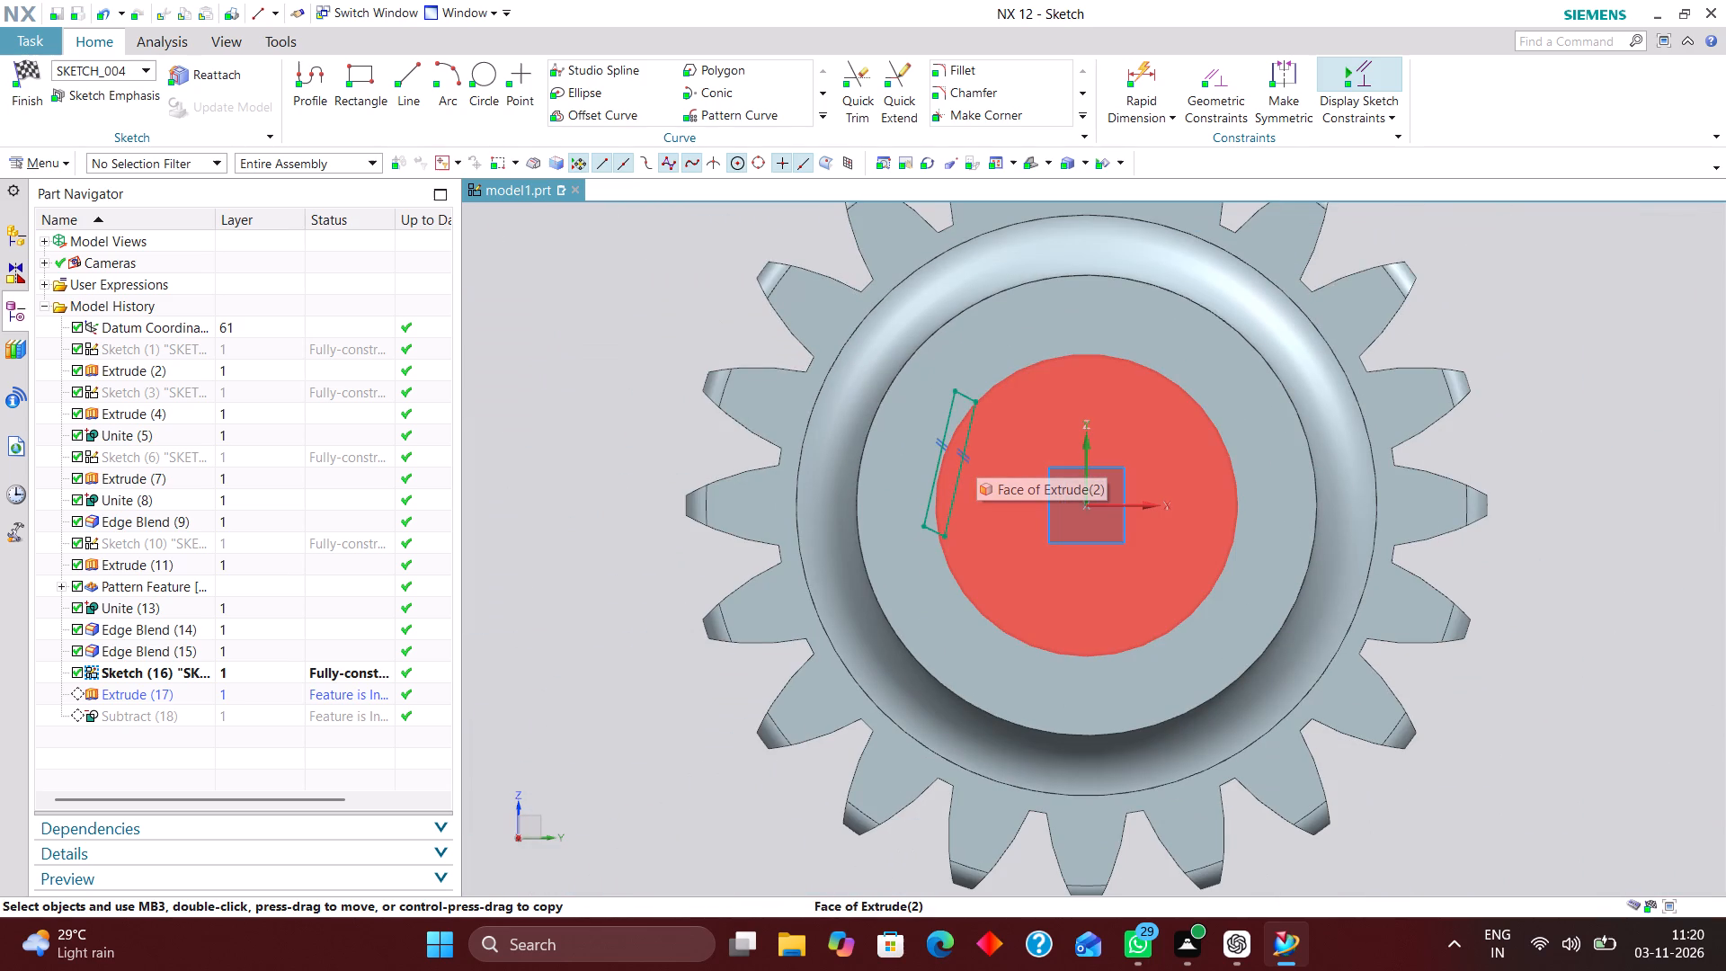
scroll(985, 481, down, 2)
scroll(990, 471, up, 4)
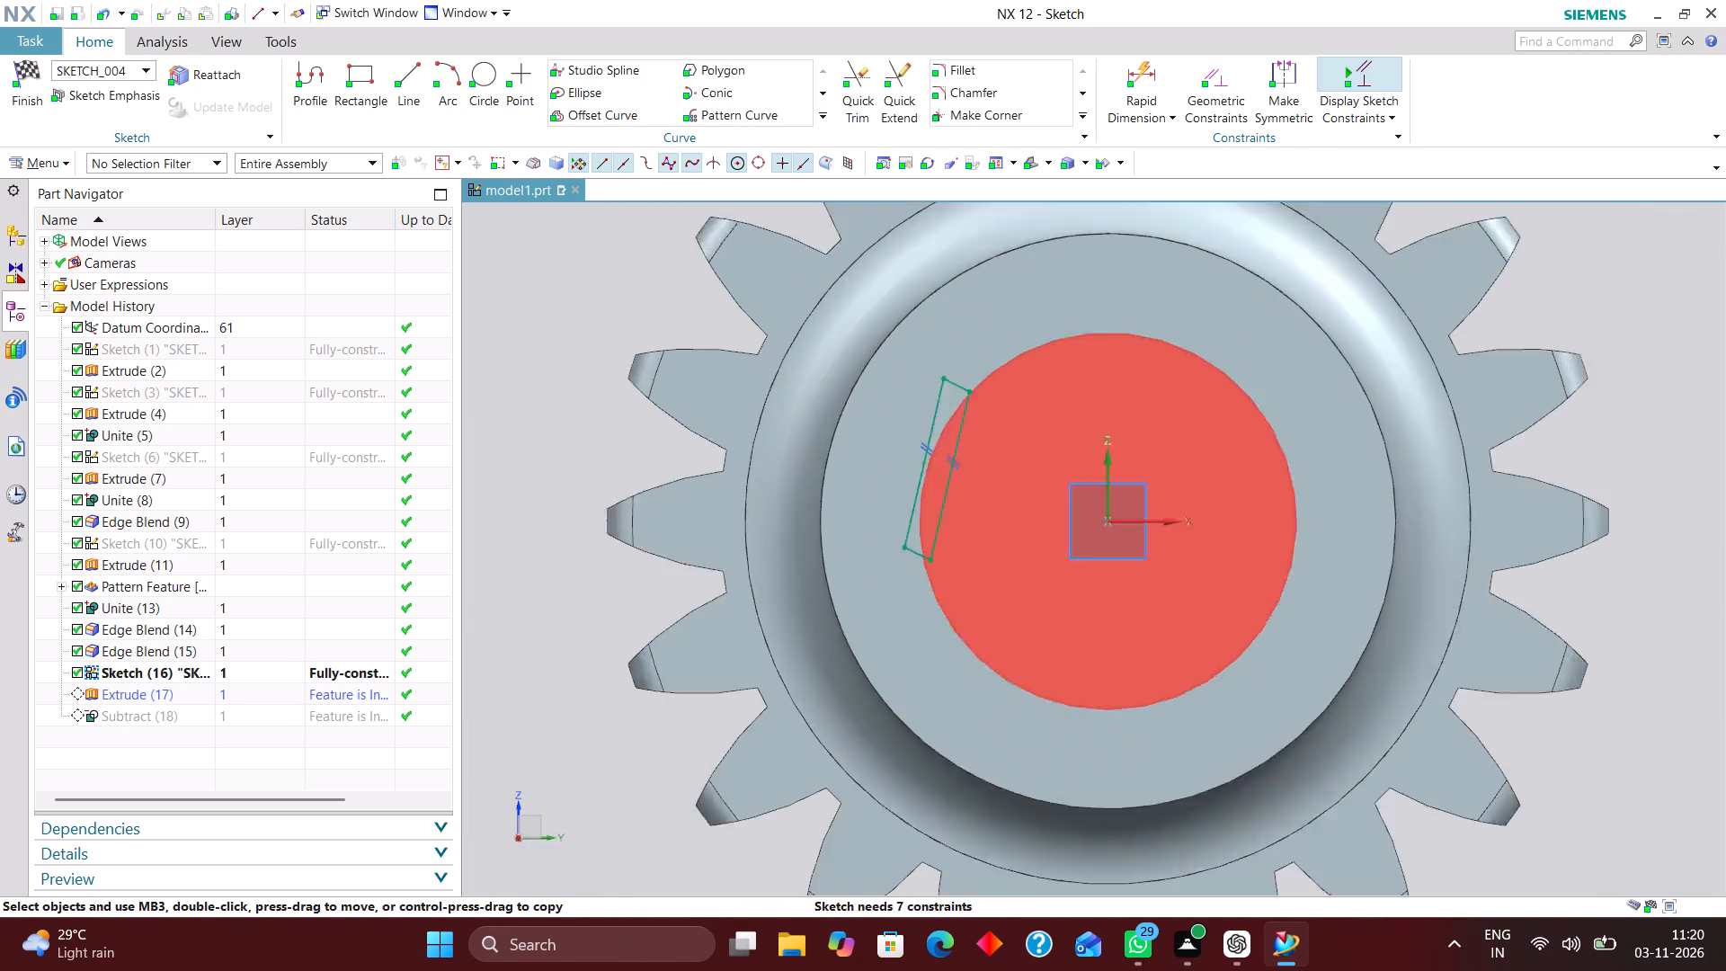
scroll(991, 471, up, 1)
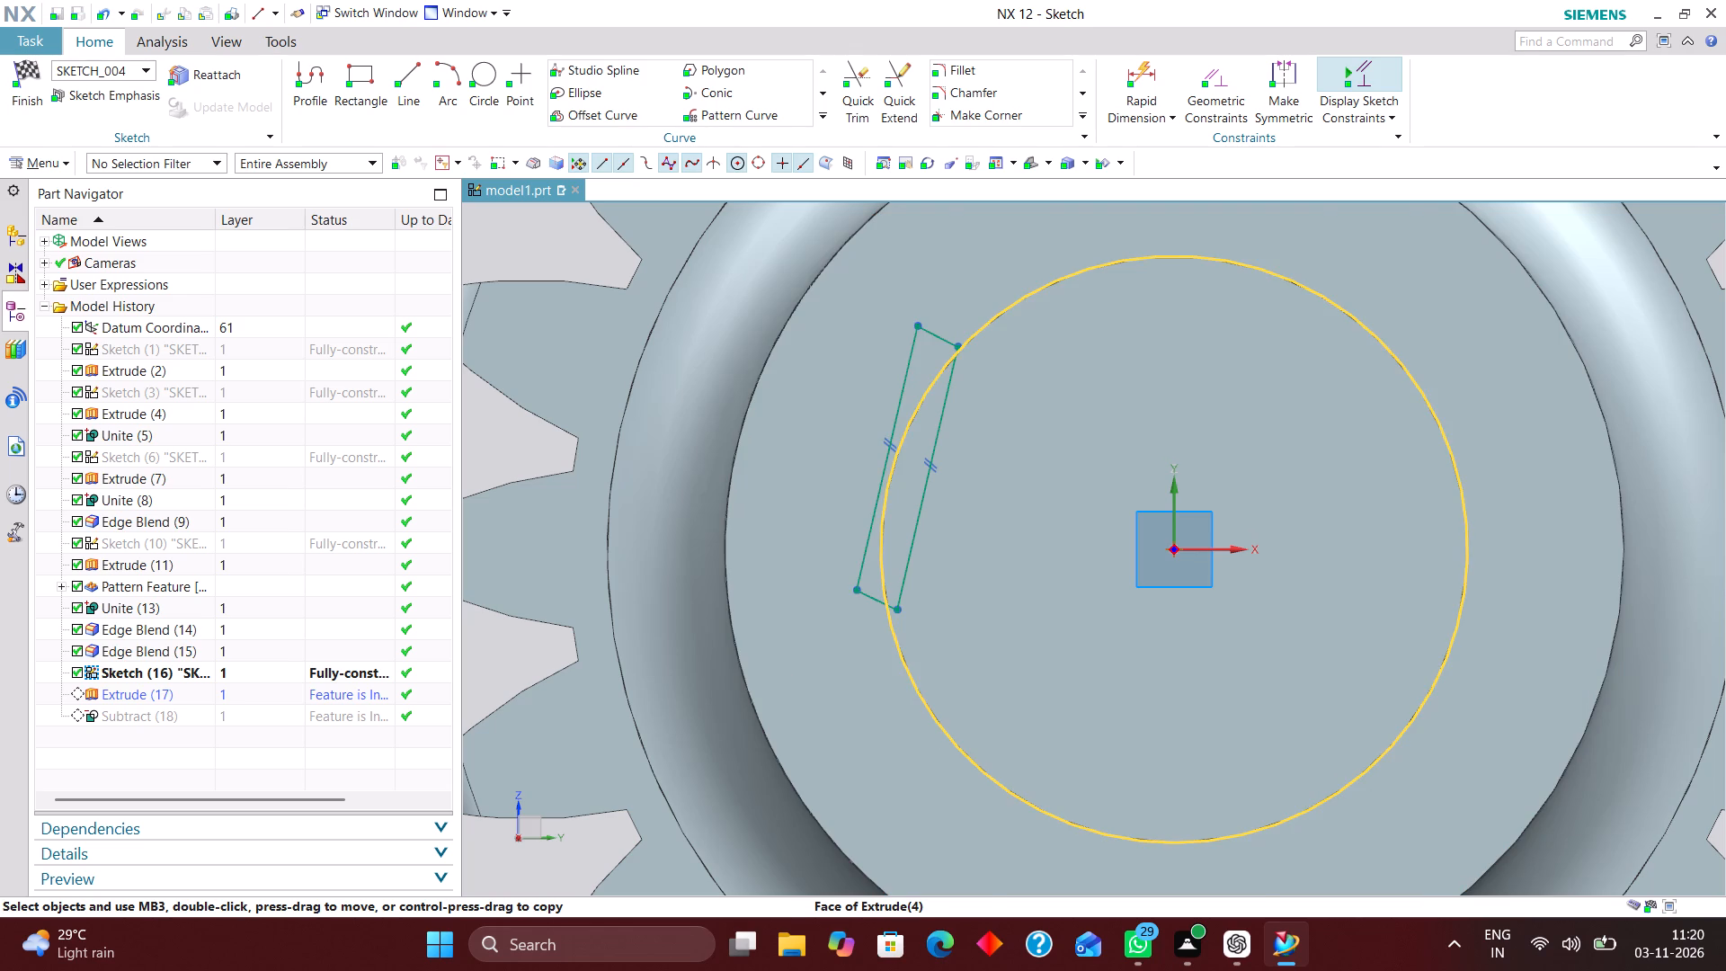
scroll(1031, 568, down, 2)
scroll(1042, 593, up, 2)
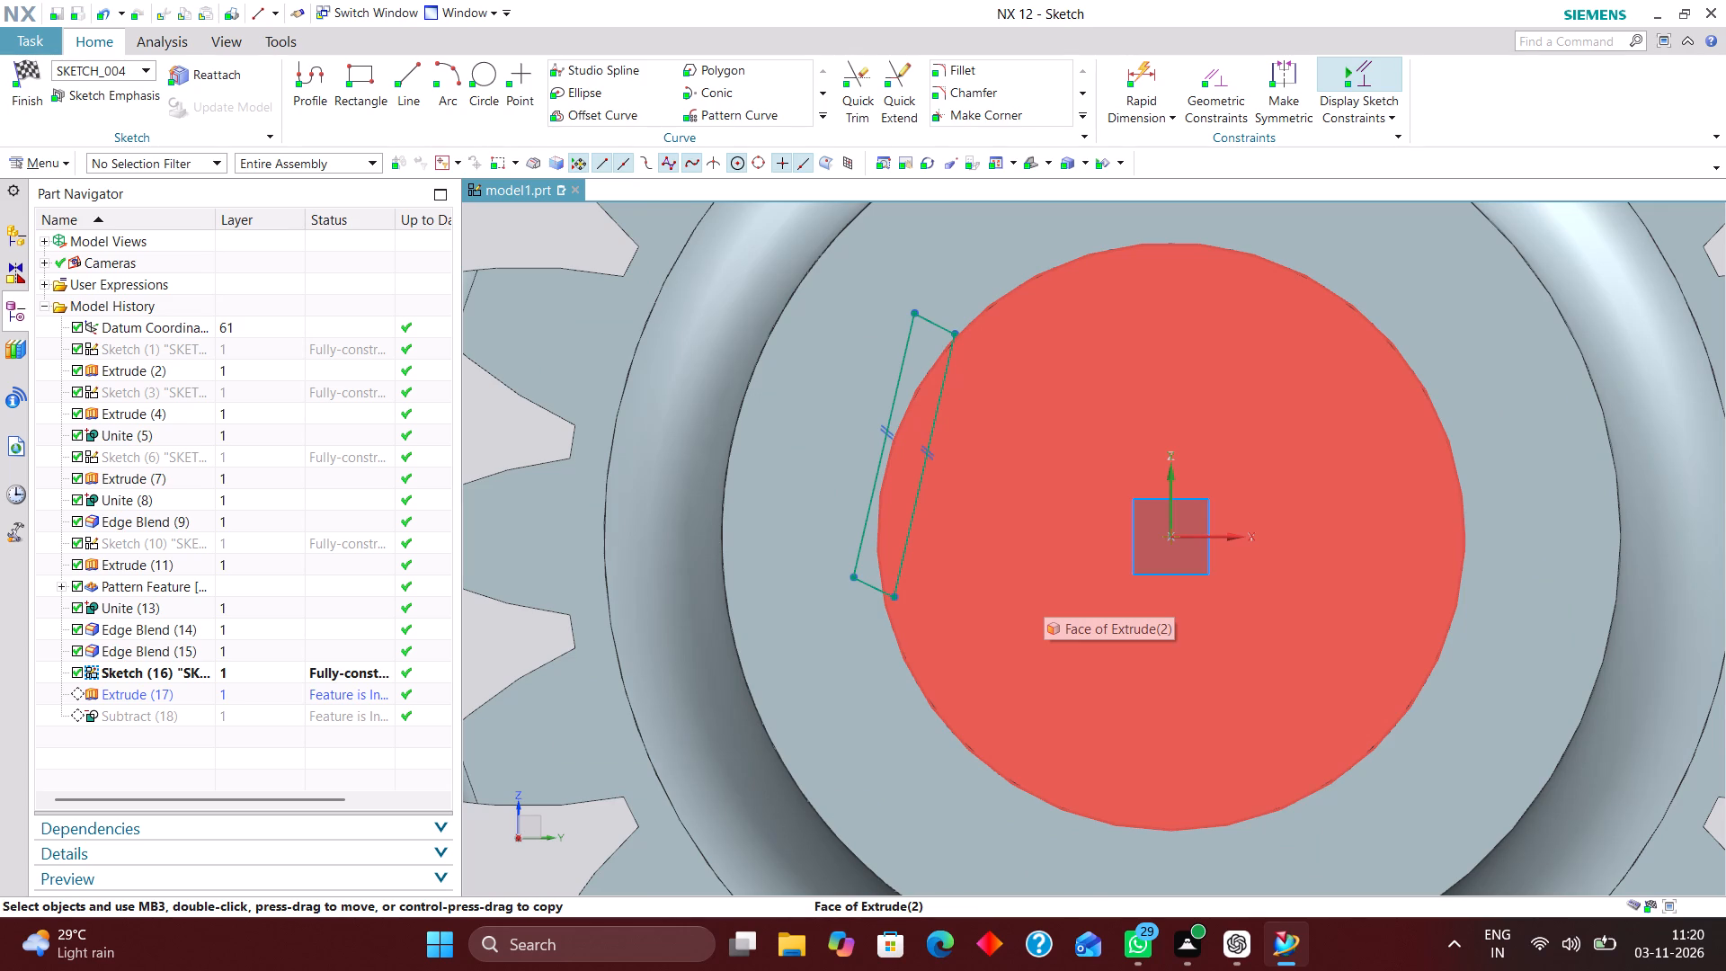
scroll(1133, 564, down, 2)
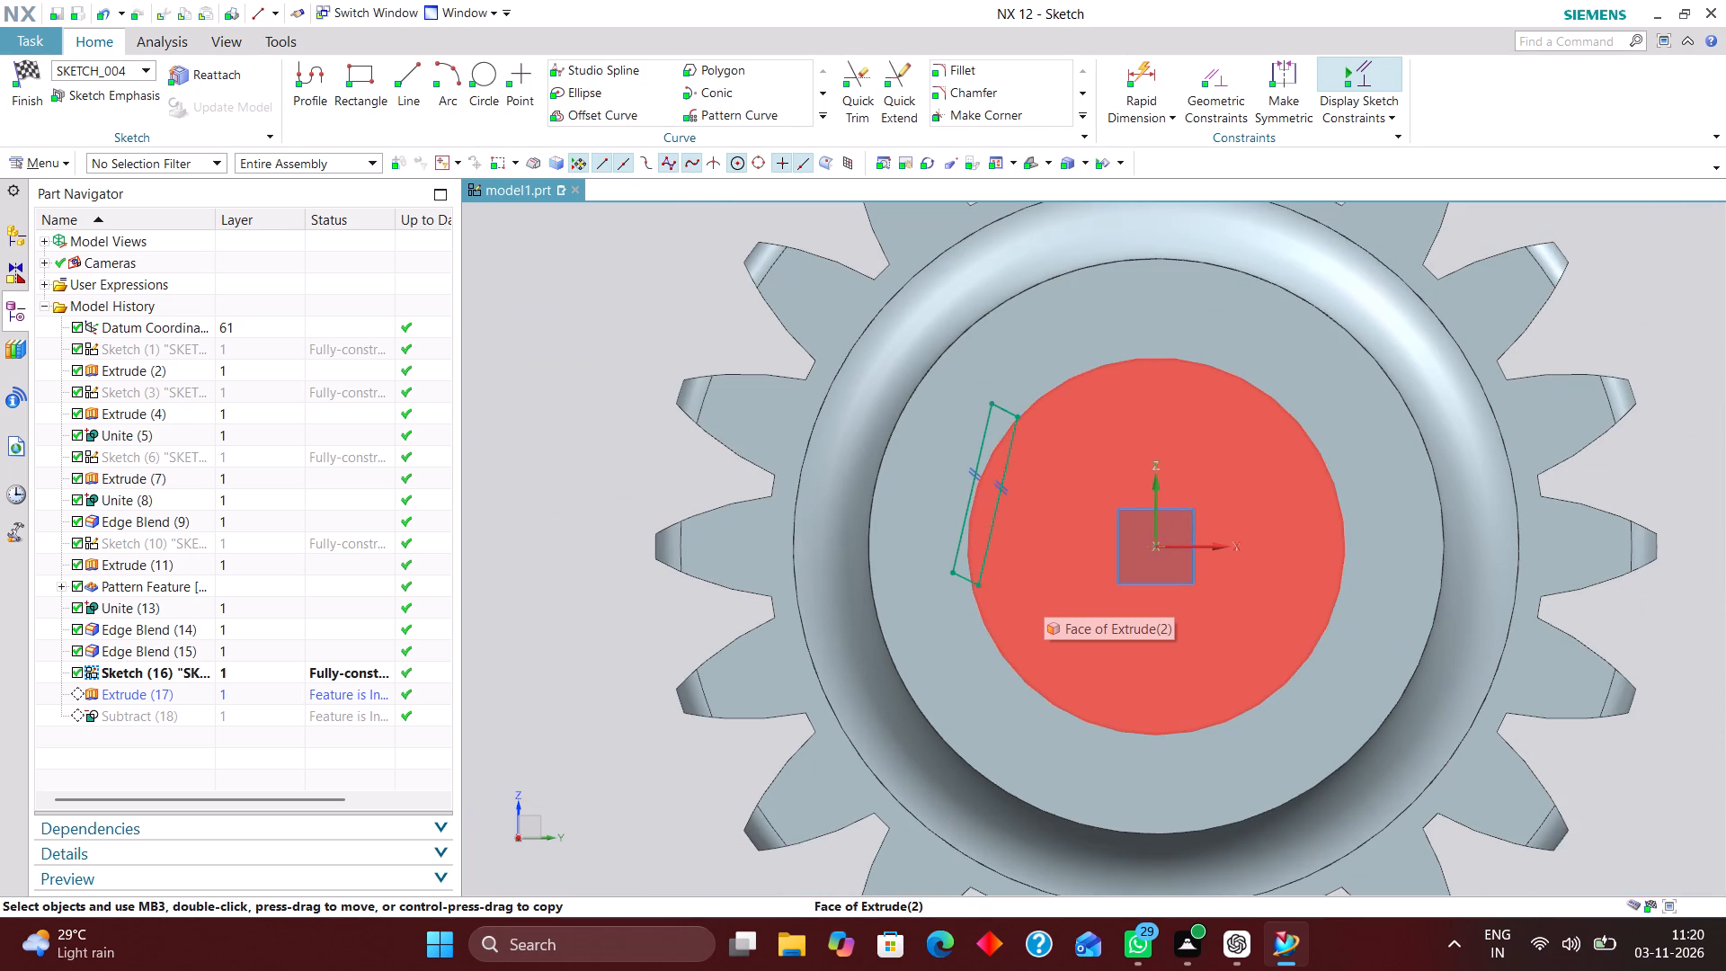
scroll(956, 571, up, 3)
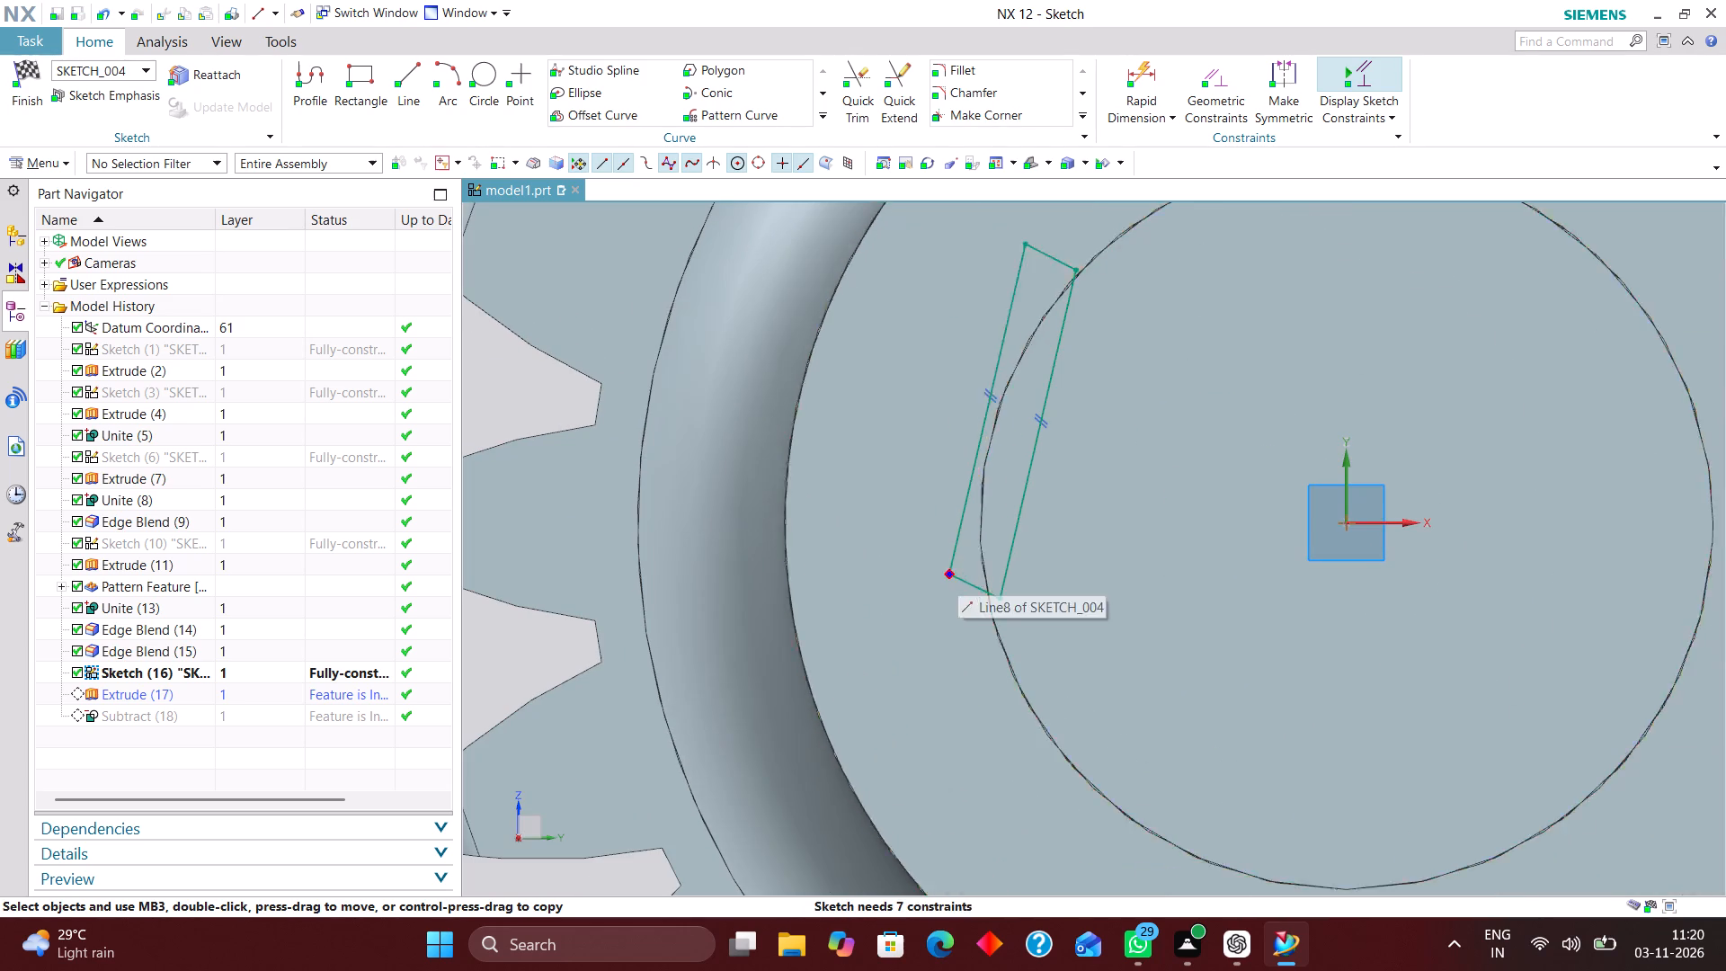
Shift the inner long side slightly outwards and down so both its ends lie near the thin shaft's circular outline.
drag(1015, 542, 1005, 547)
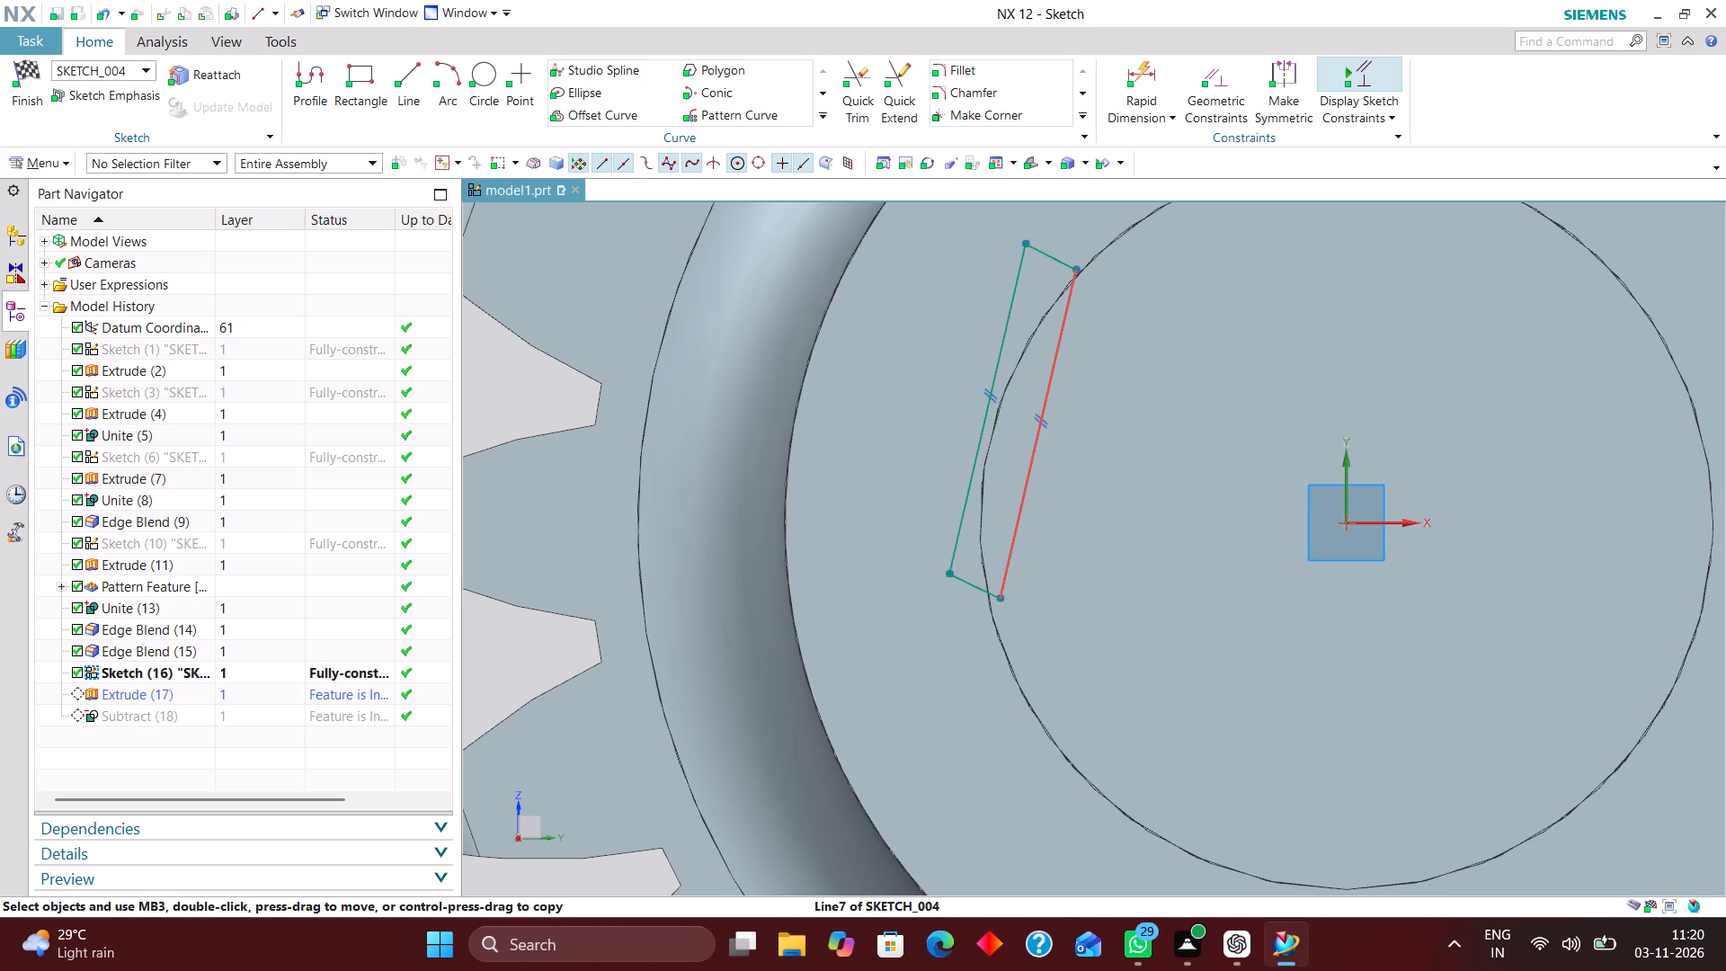
click(1225, 417)
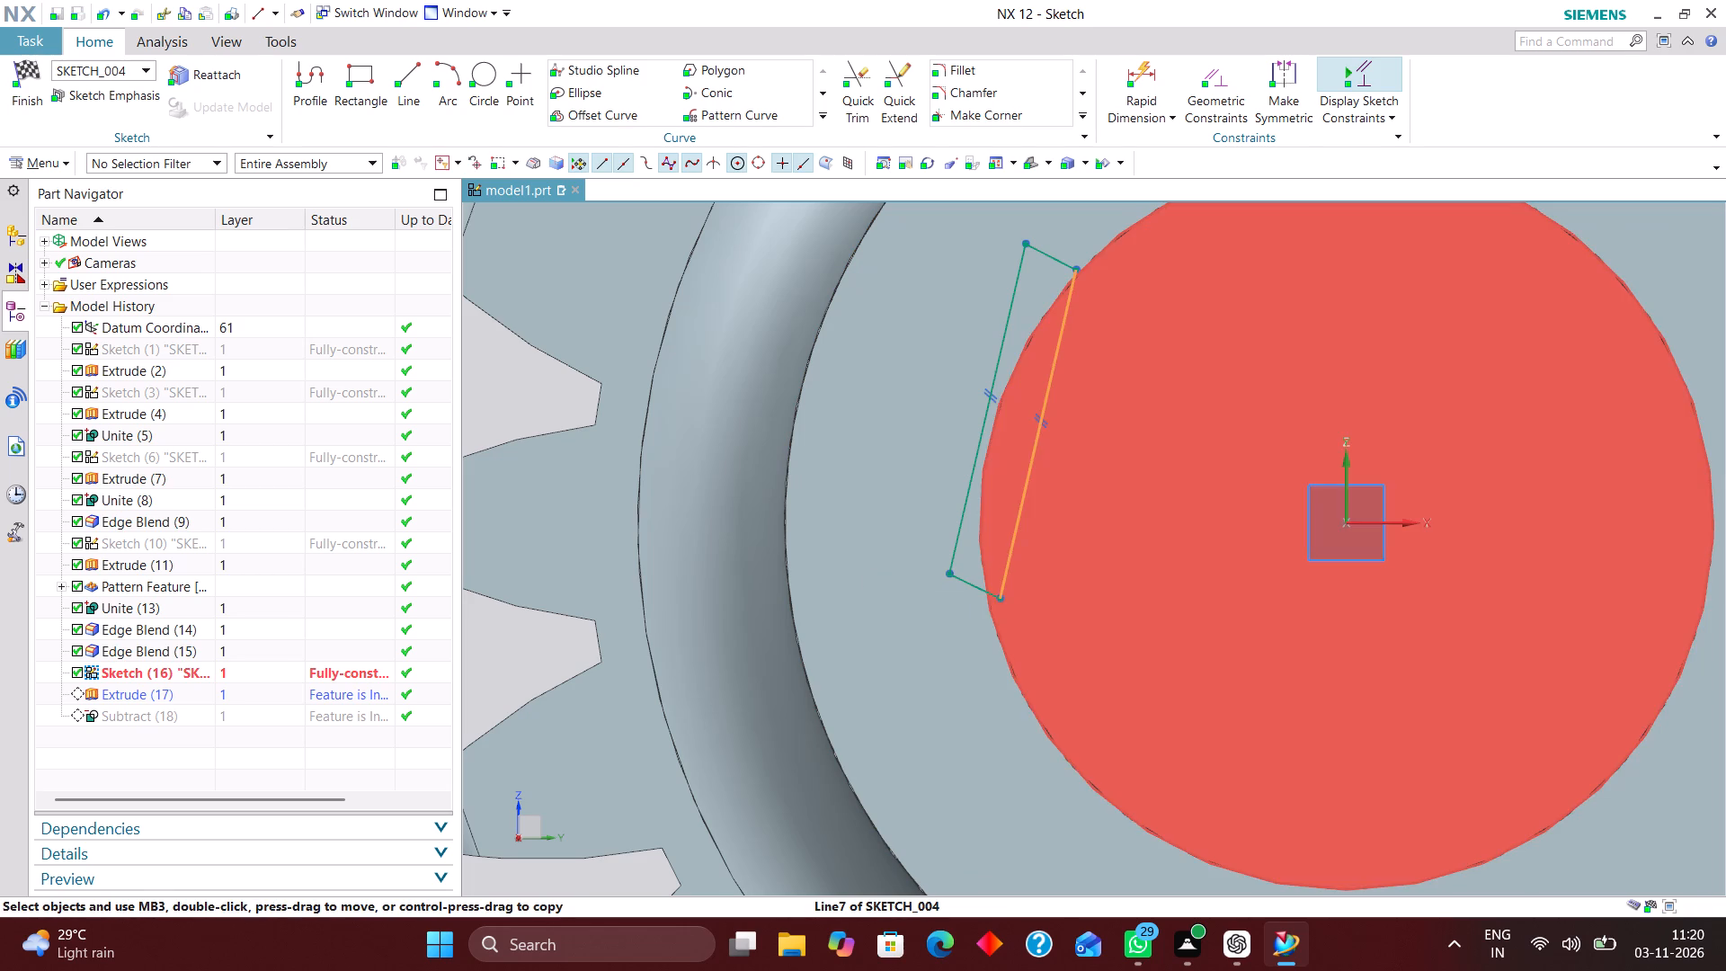
drag(1028, 486, 1018, 496)
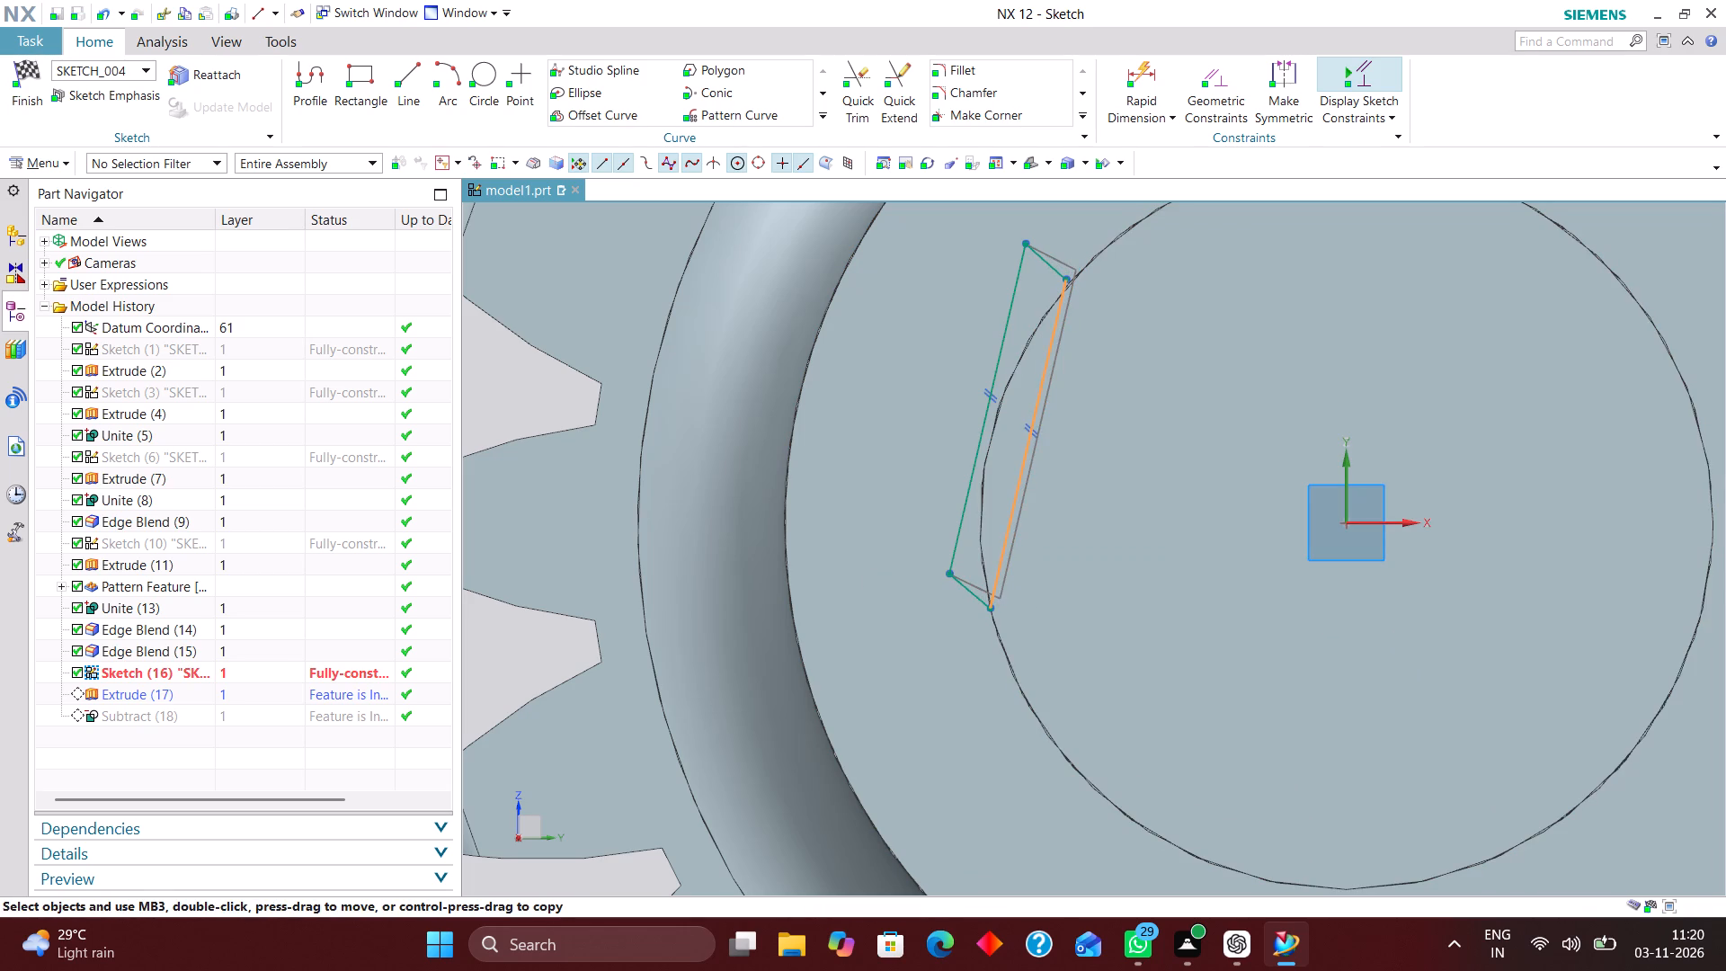
drag(1018, 496, 1020, 499)
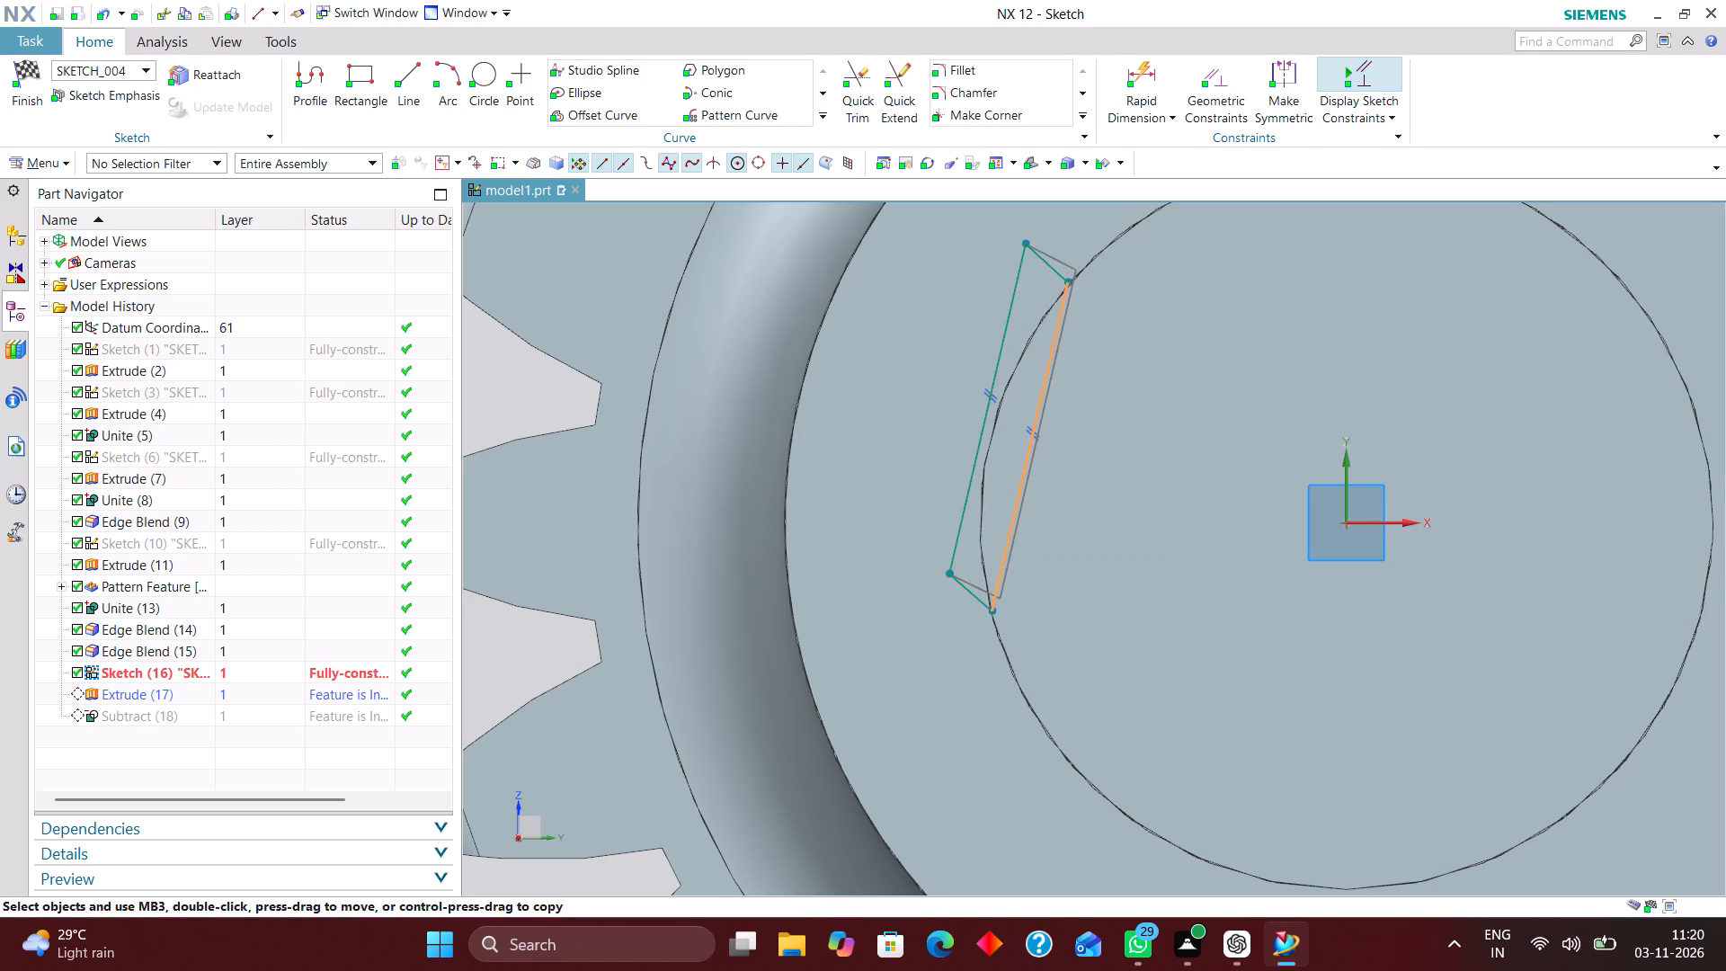
drag(1020, 499, 1019, 498)
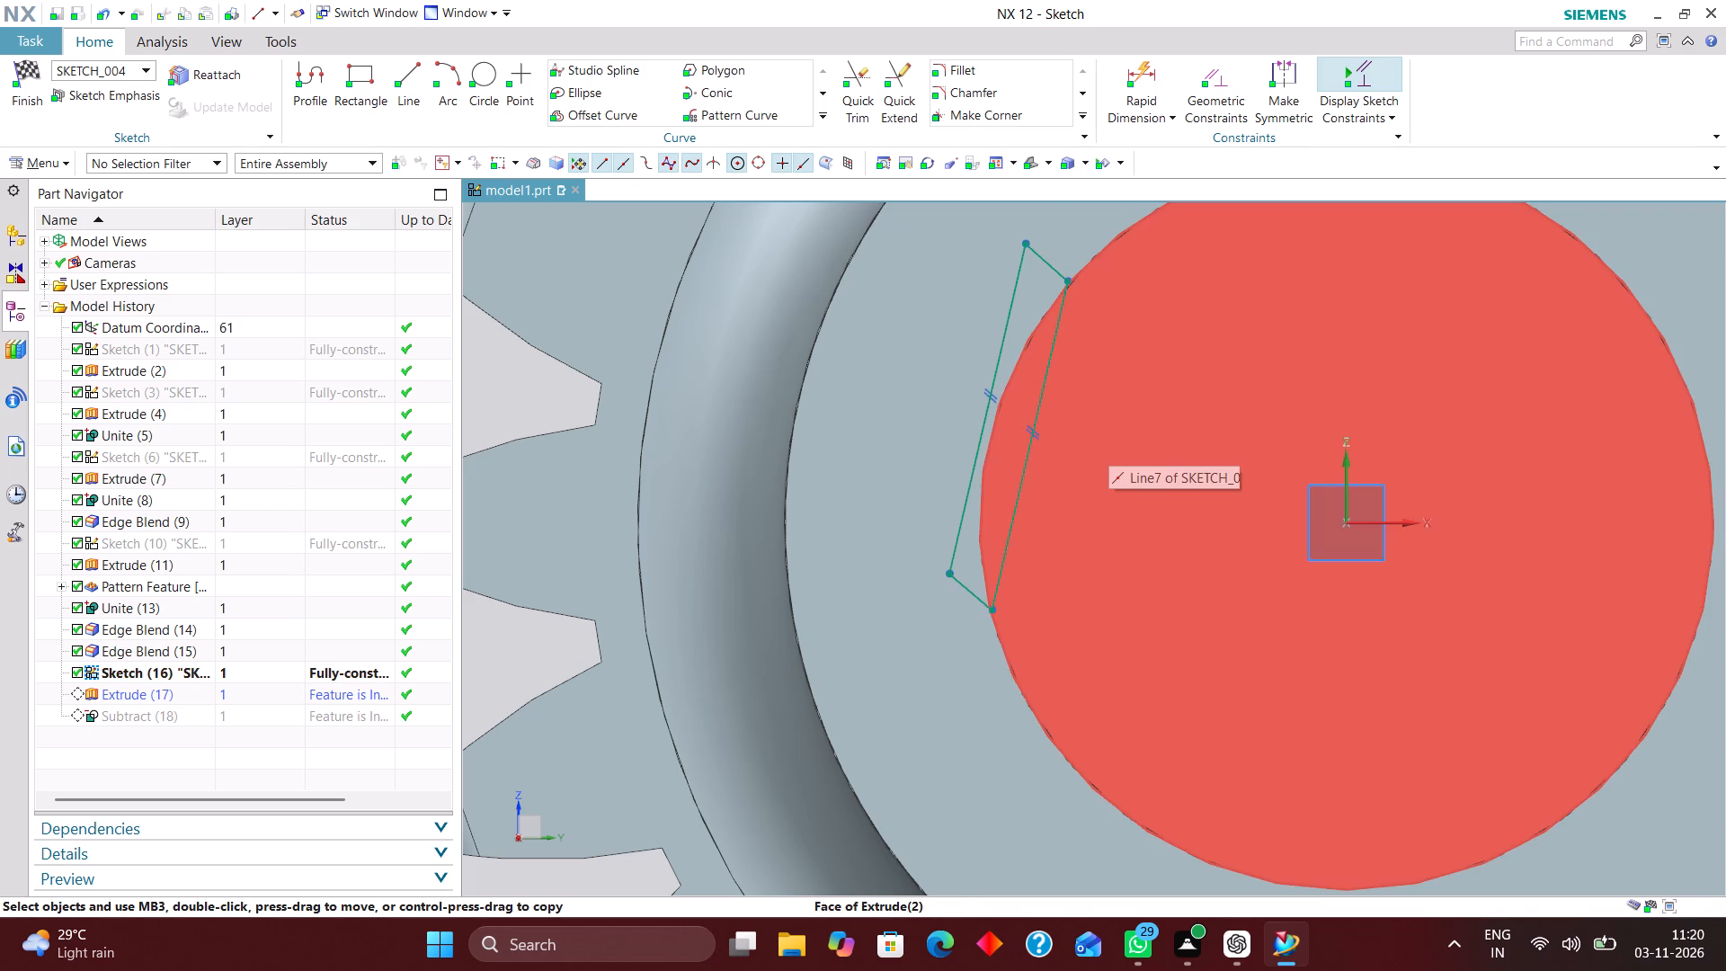
Check the tilted profile's upper inner corner against the thin shaft's outline and finish the sketch to update the flat cut.
scroll(1145, 562, down, 1)
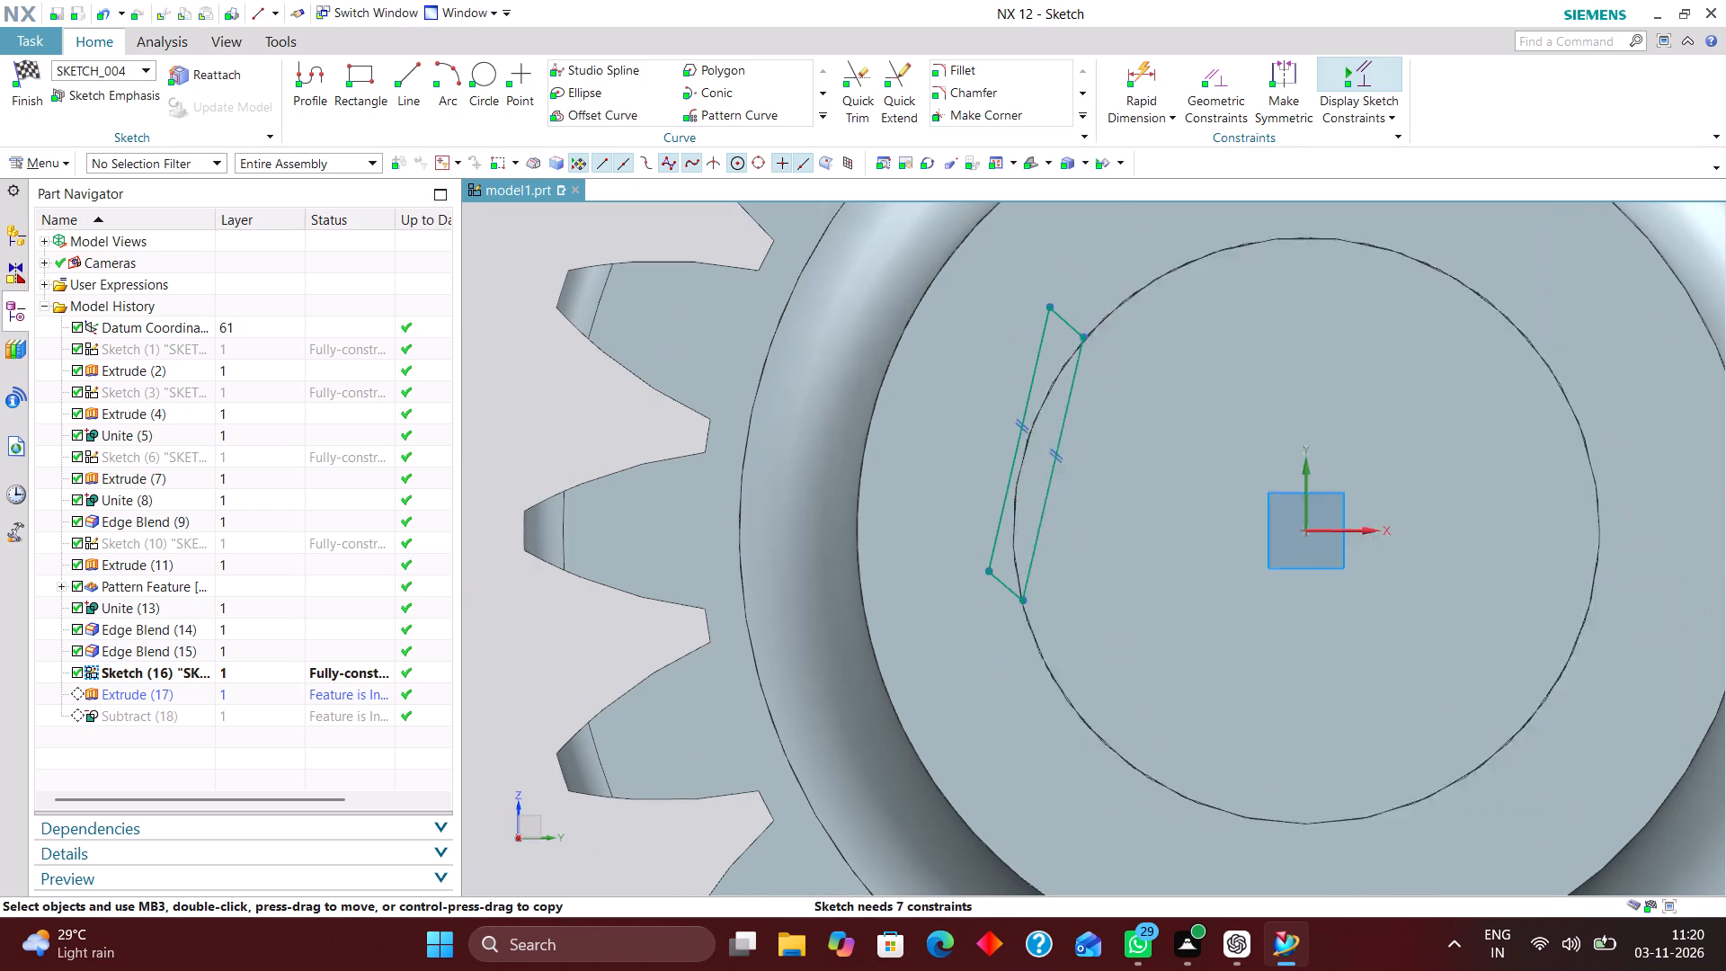
scroll(1140, 423, up, 2)
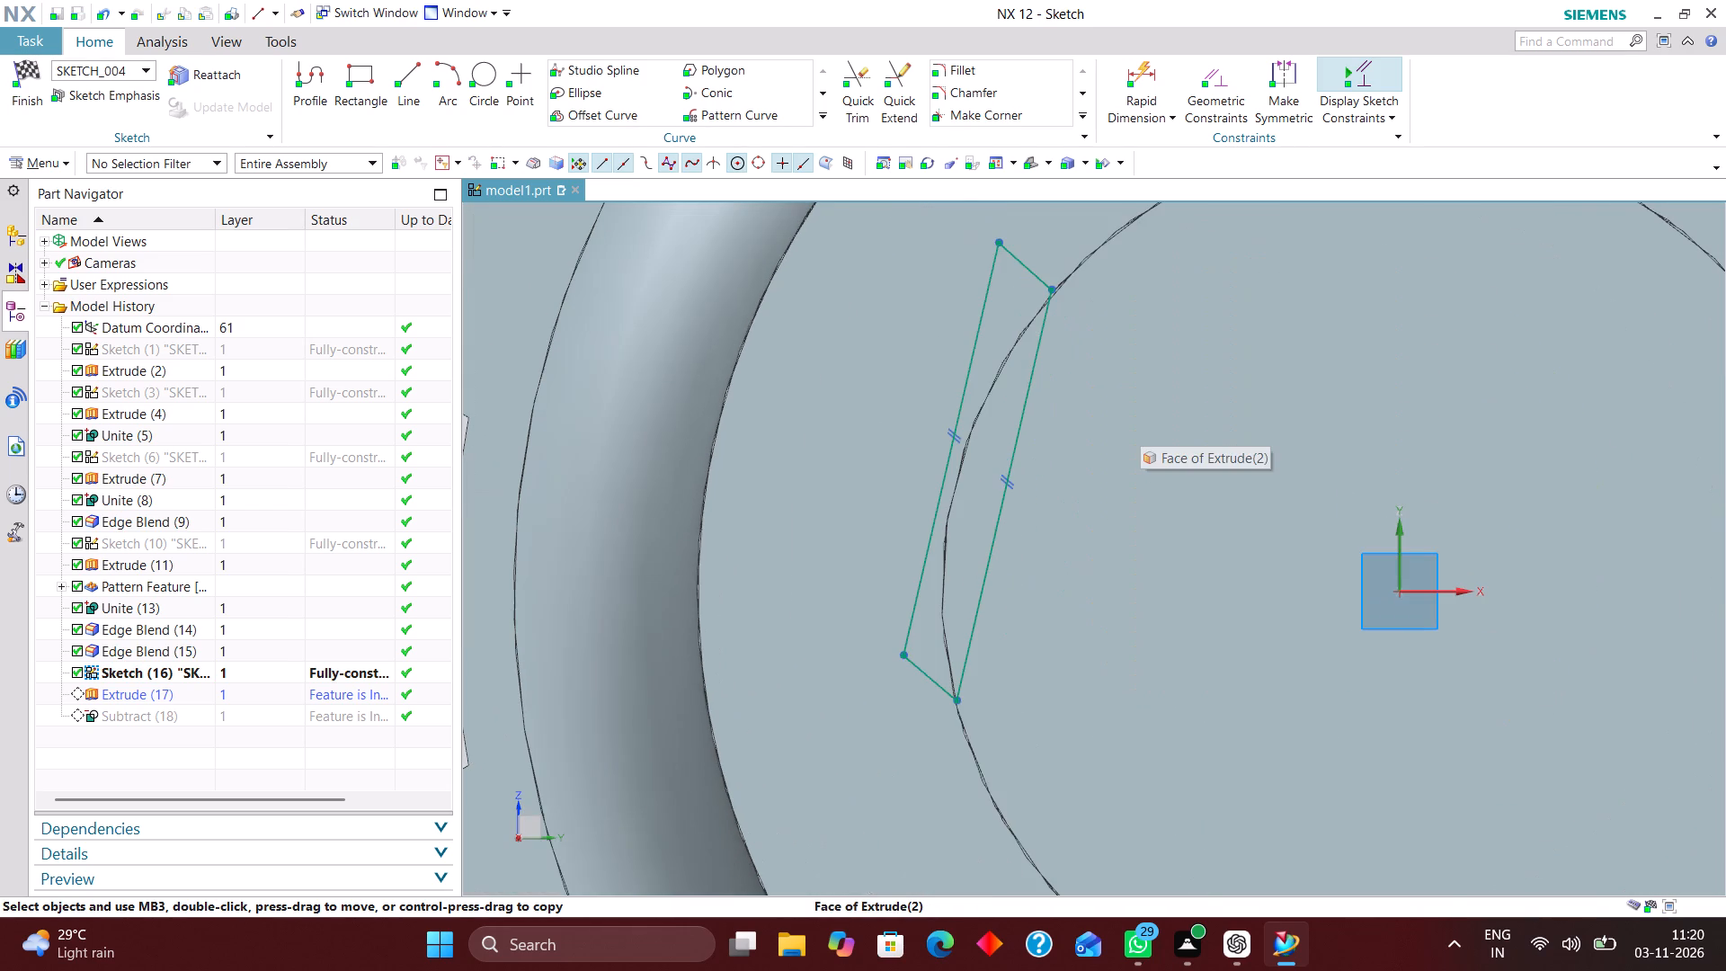
scroll(1044, 275, up, 3)
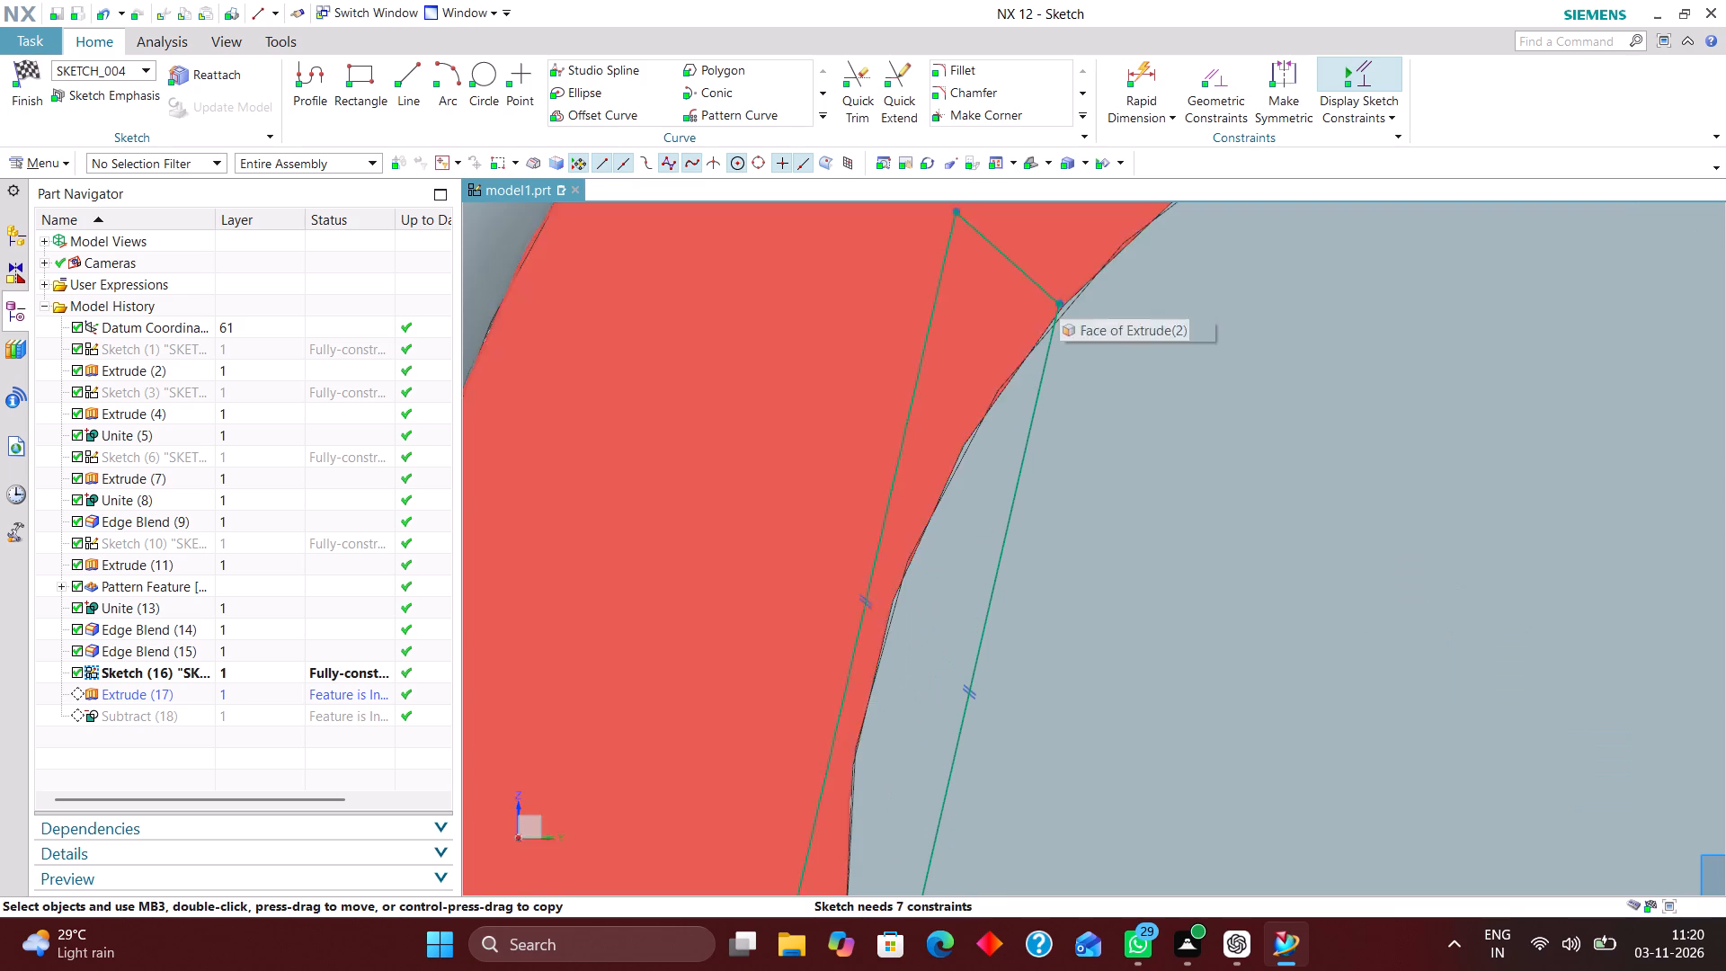
drag(1060, 298, 1066, 307)
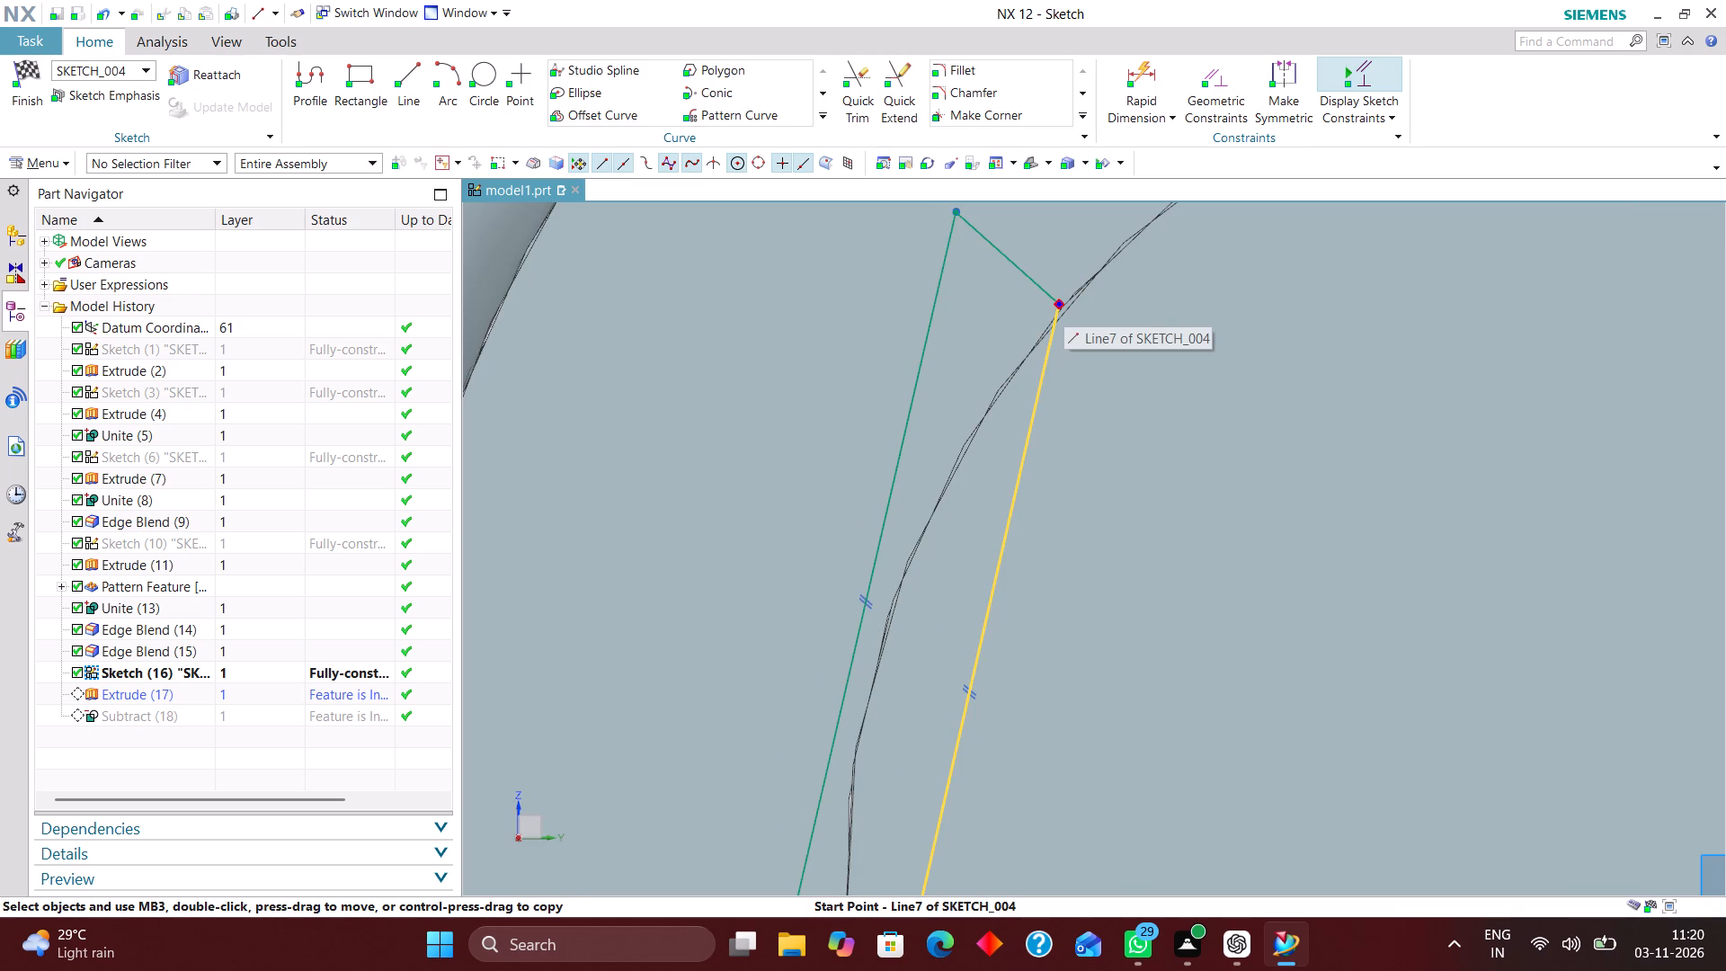
drag(1066, 307, 1066, 307)
click(1398, 312)
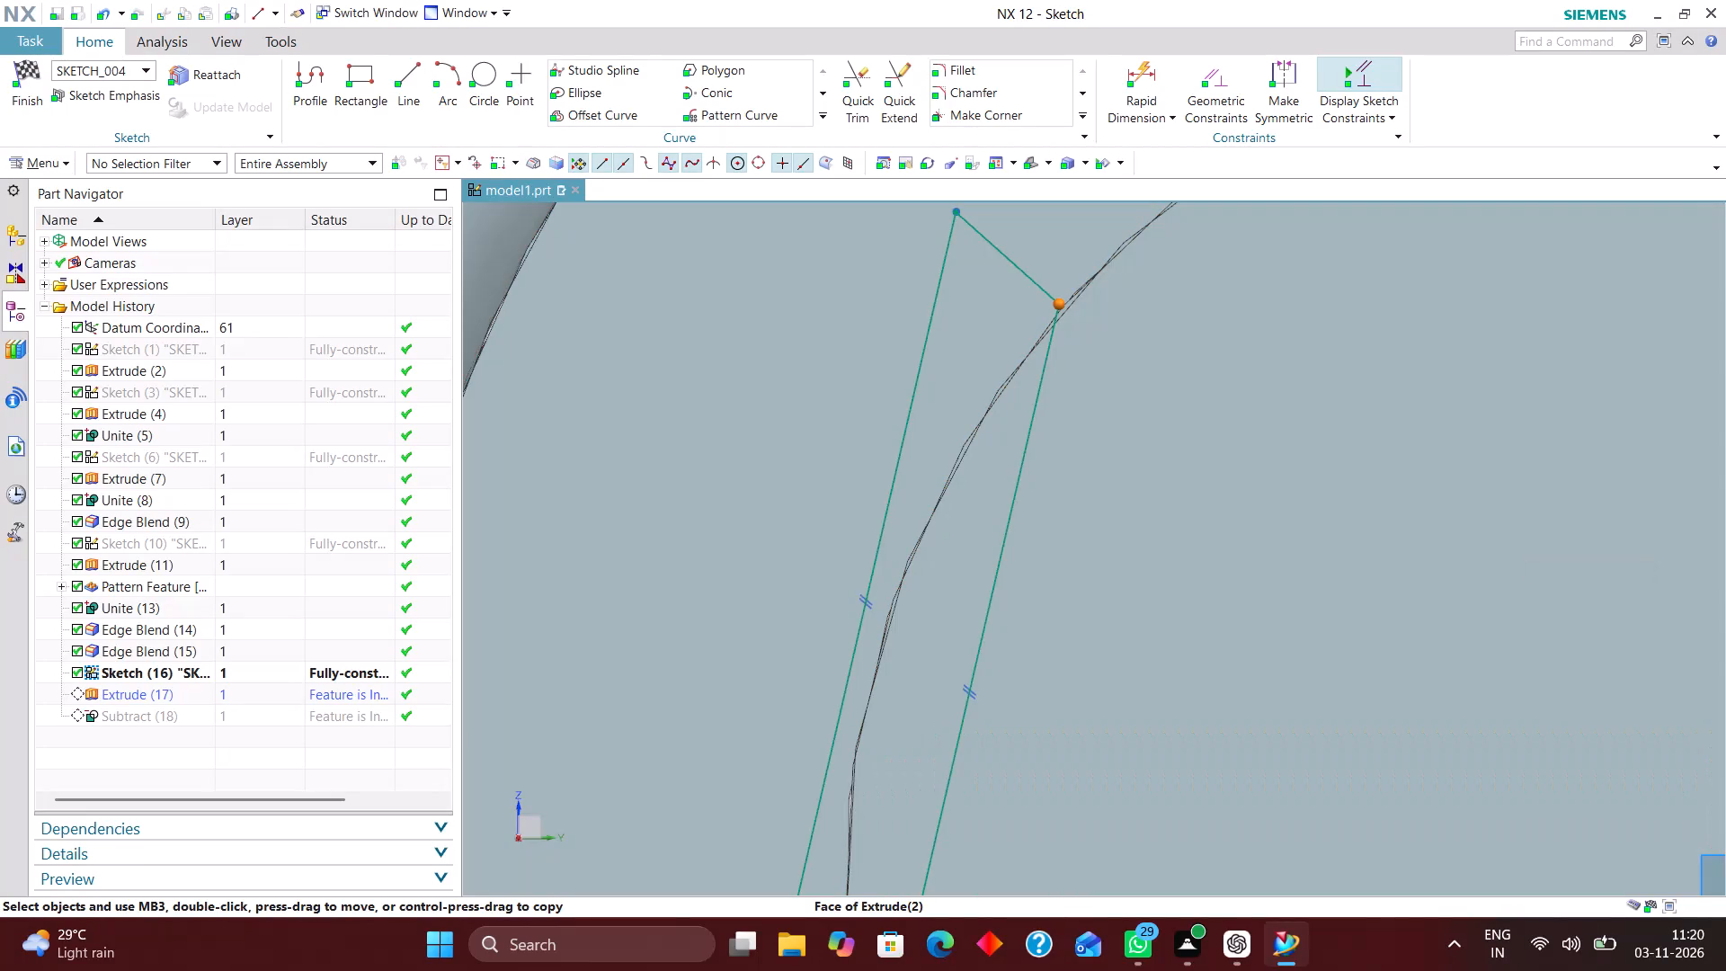
scroll(878, 398, down, 3)
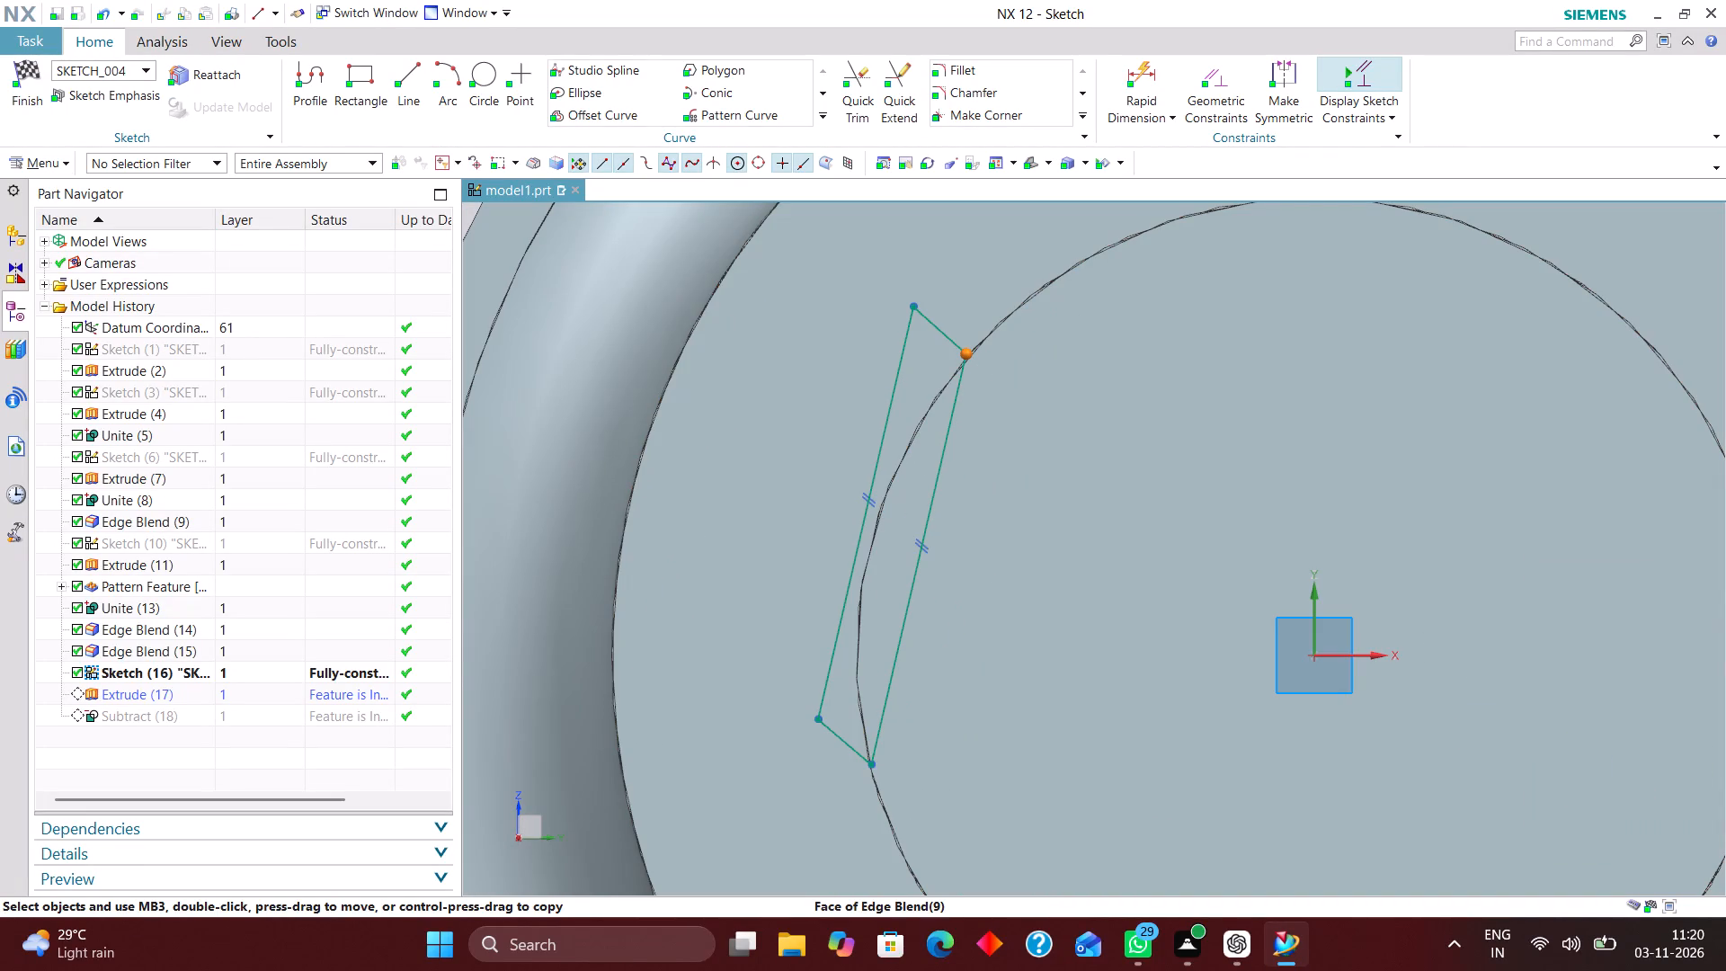
click(20, 63)
click(984, 530)
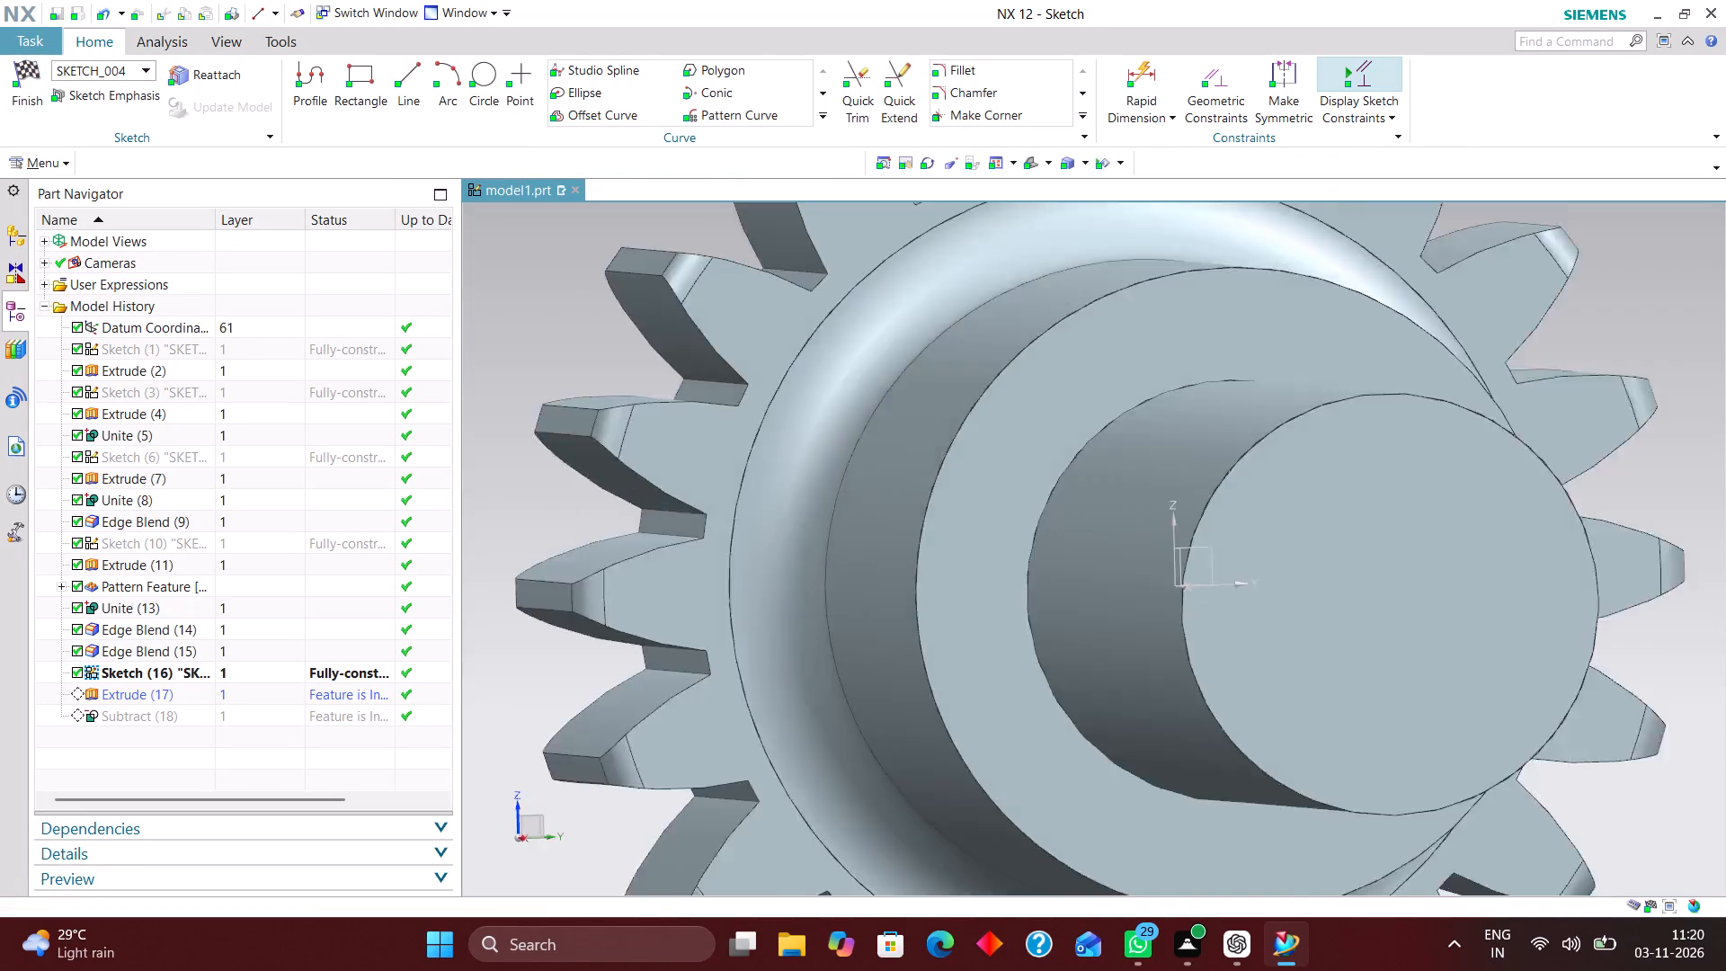
scroll(1475, 690, up, 4)
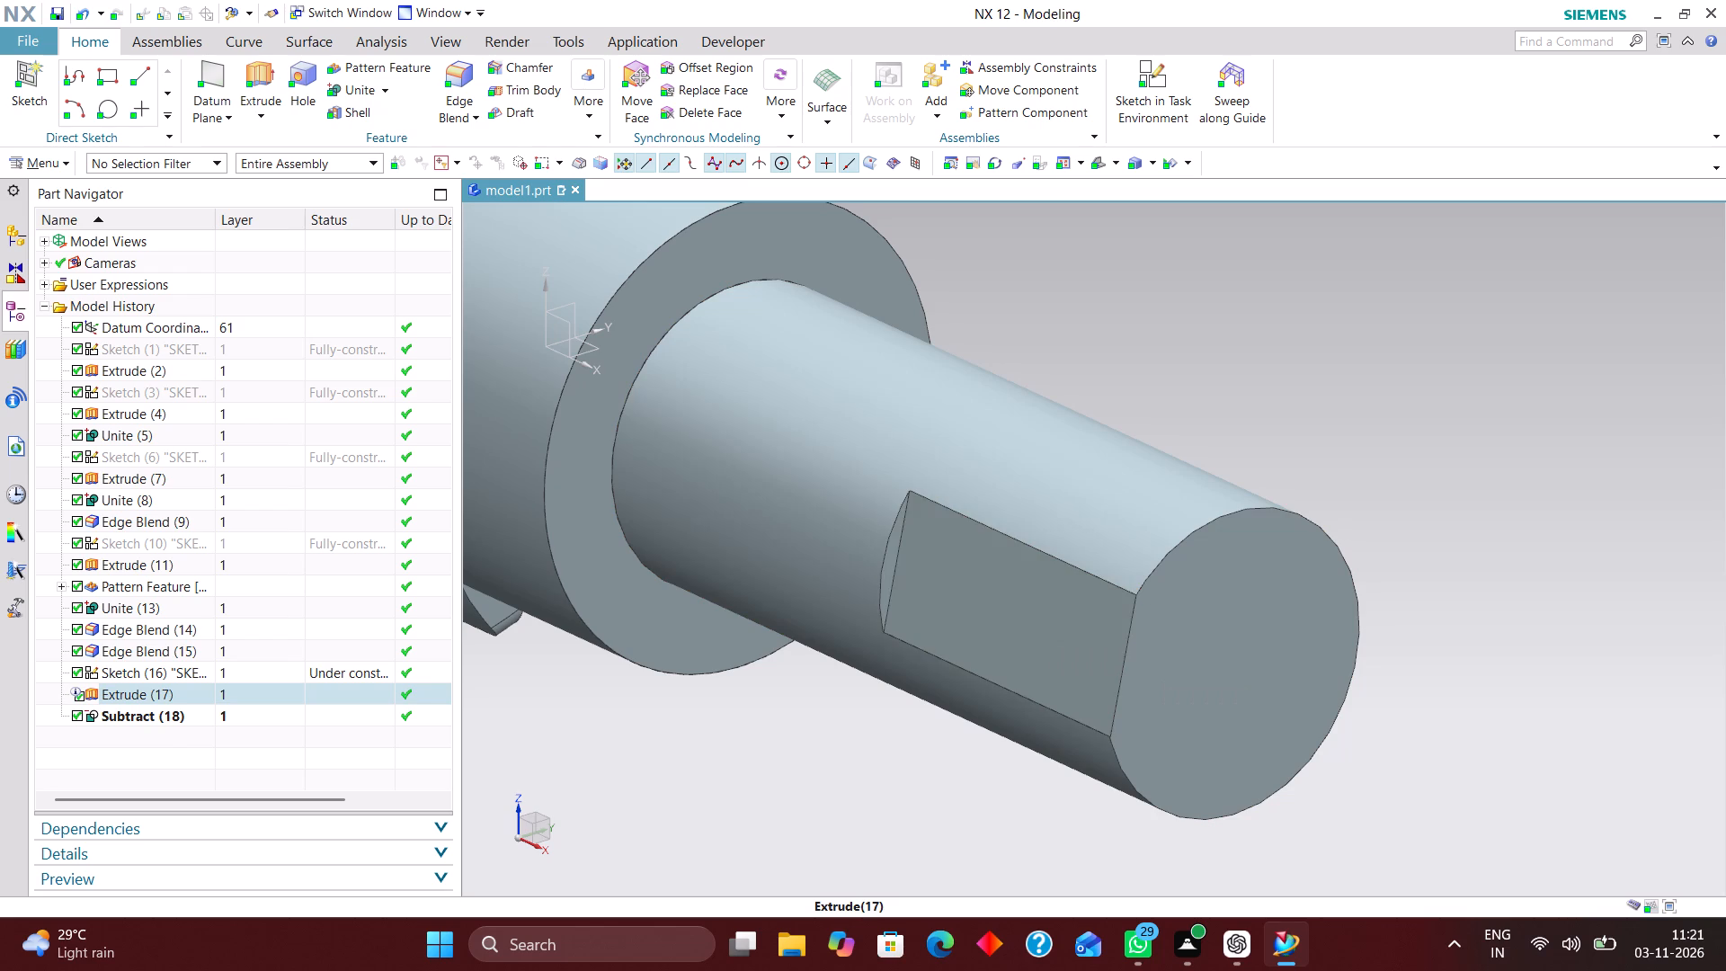
Reopen the flat cut's sketch and move the profile's upper short side along the thin shaft's outline to near the circle's top.
click(268, 670)
right_click(267, 667)
click(406, 193)
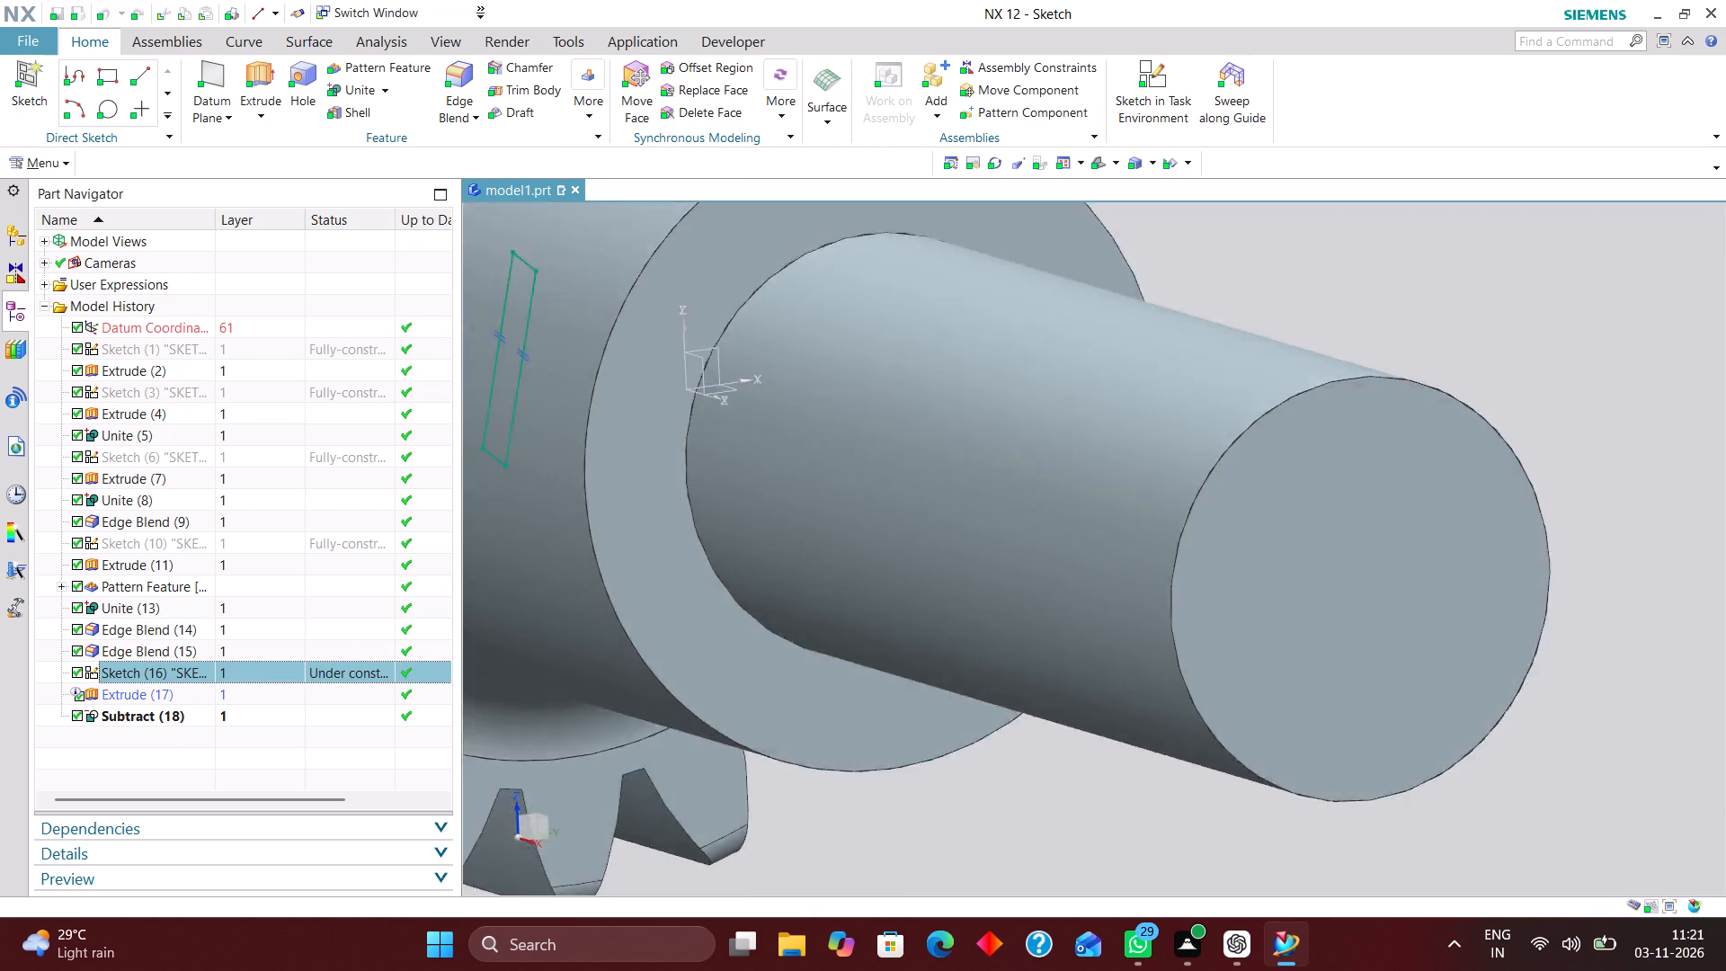
scroll(807, 379, down, 6)
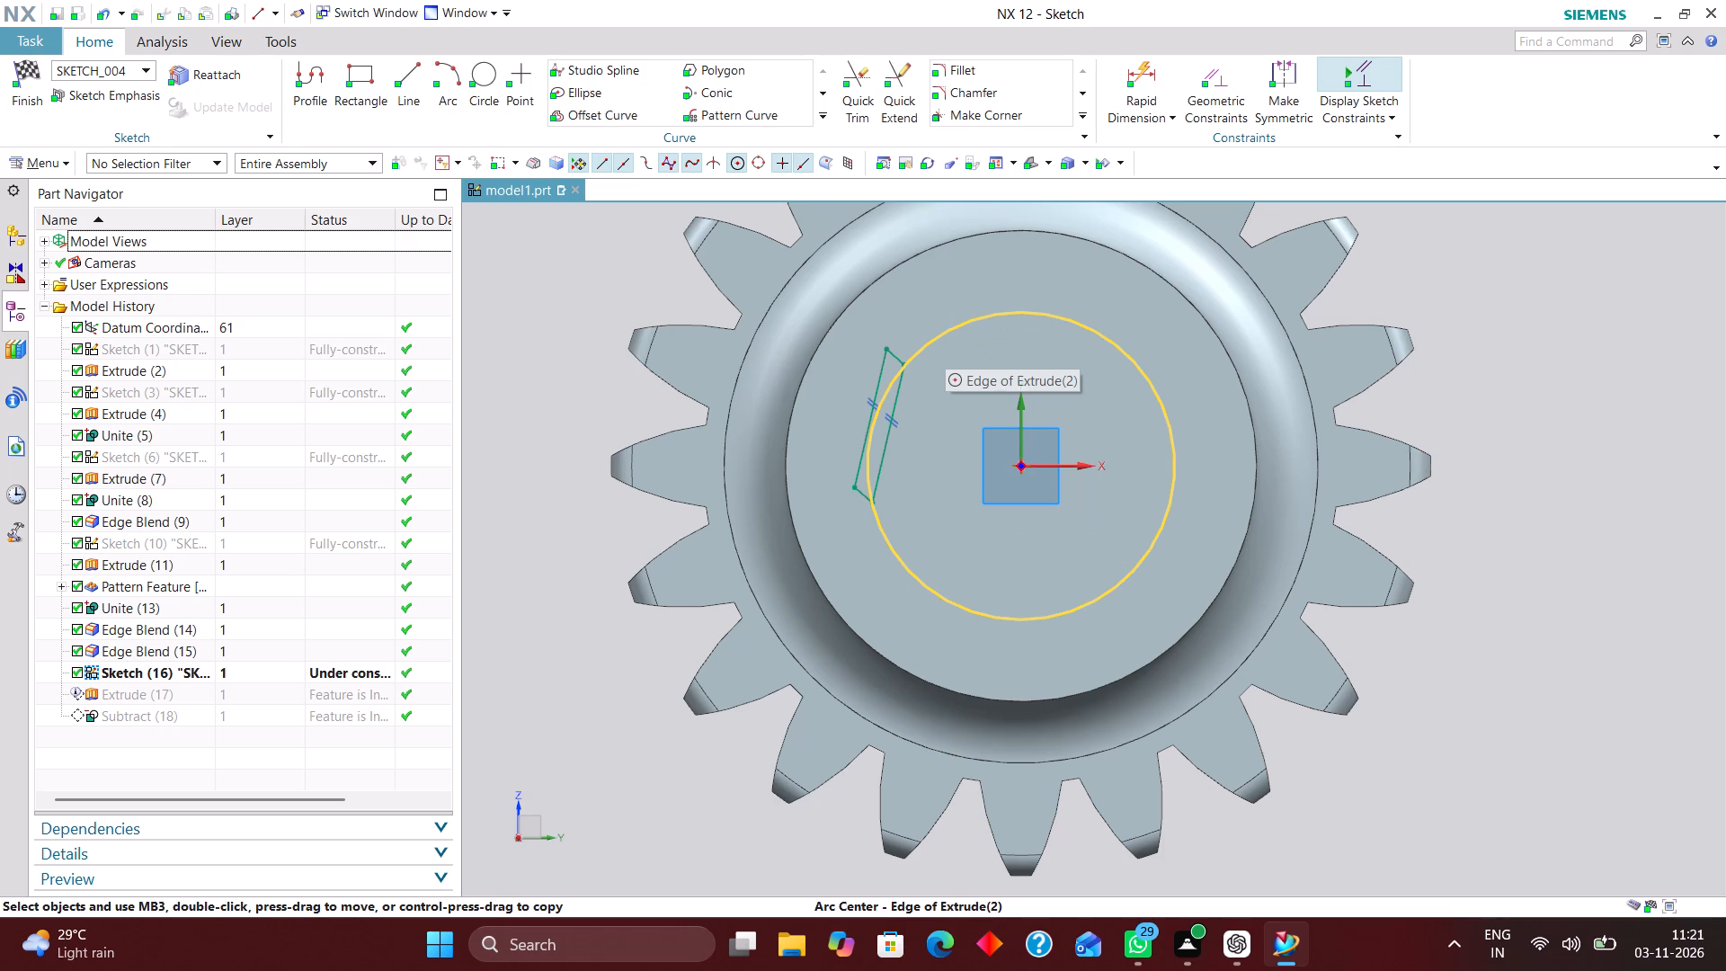
scroll(912, 352, up, 3)
drag(882, 361, 926, 290)
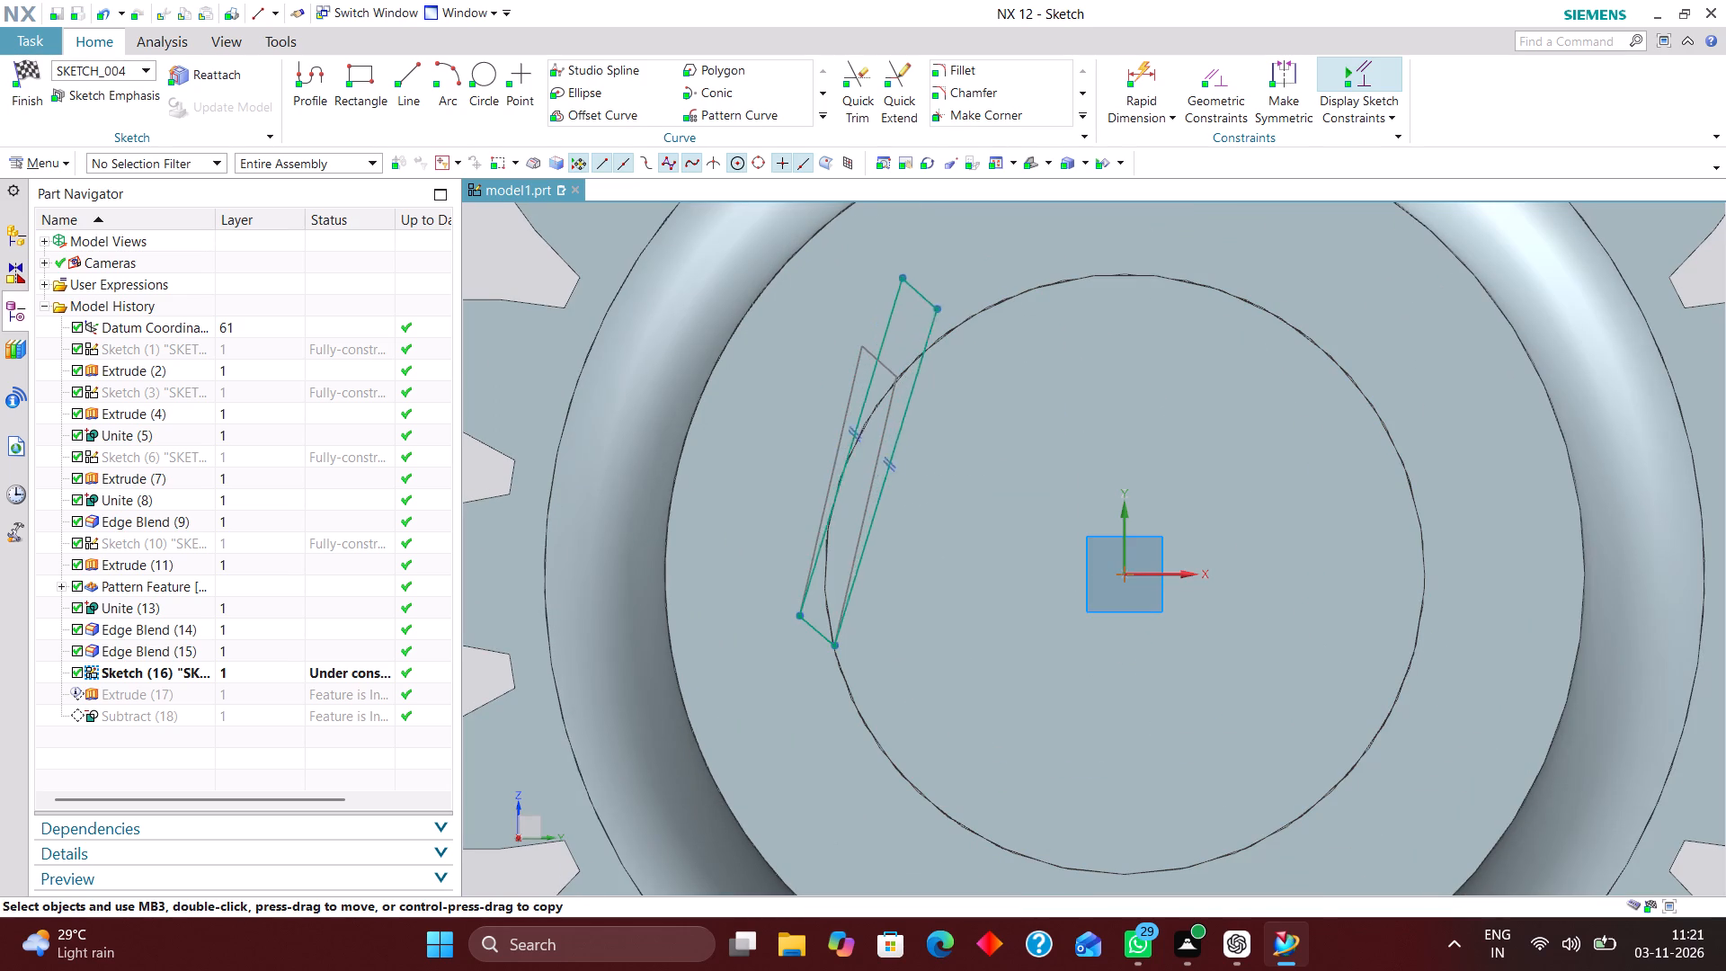
drag(926, 290, 1039, 256)
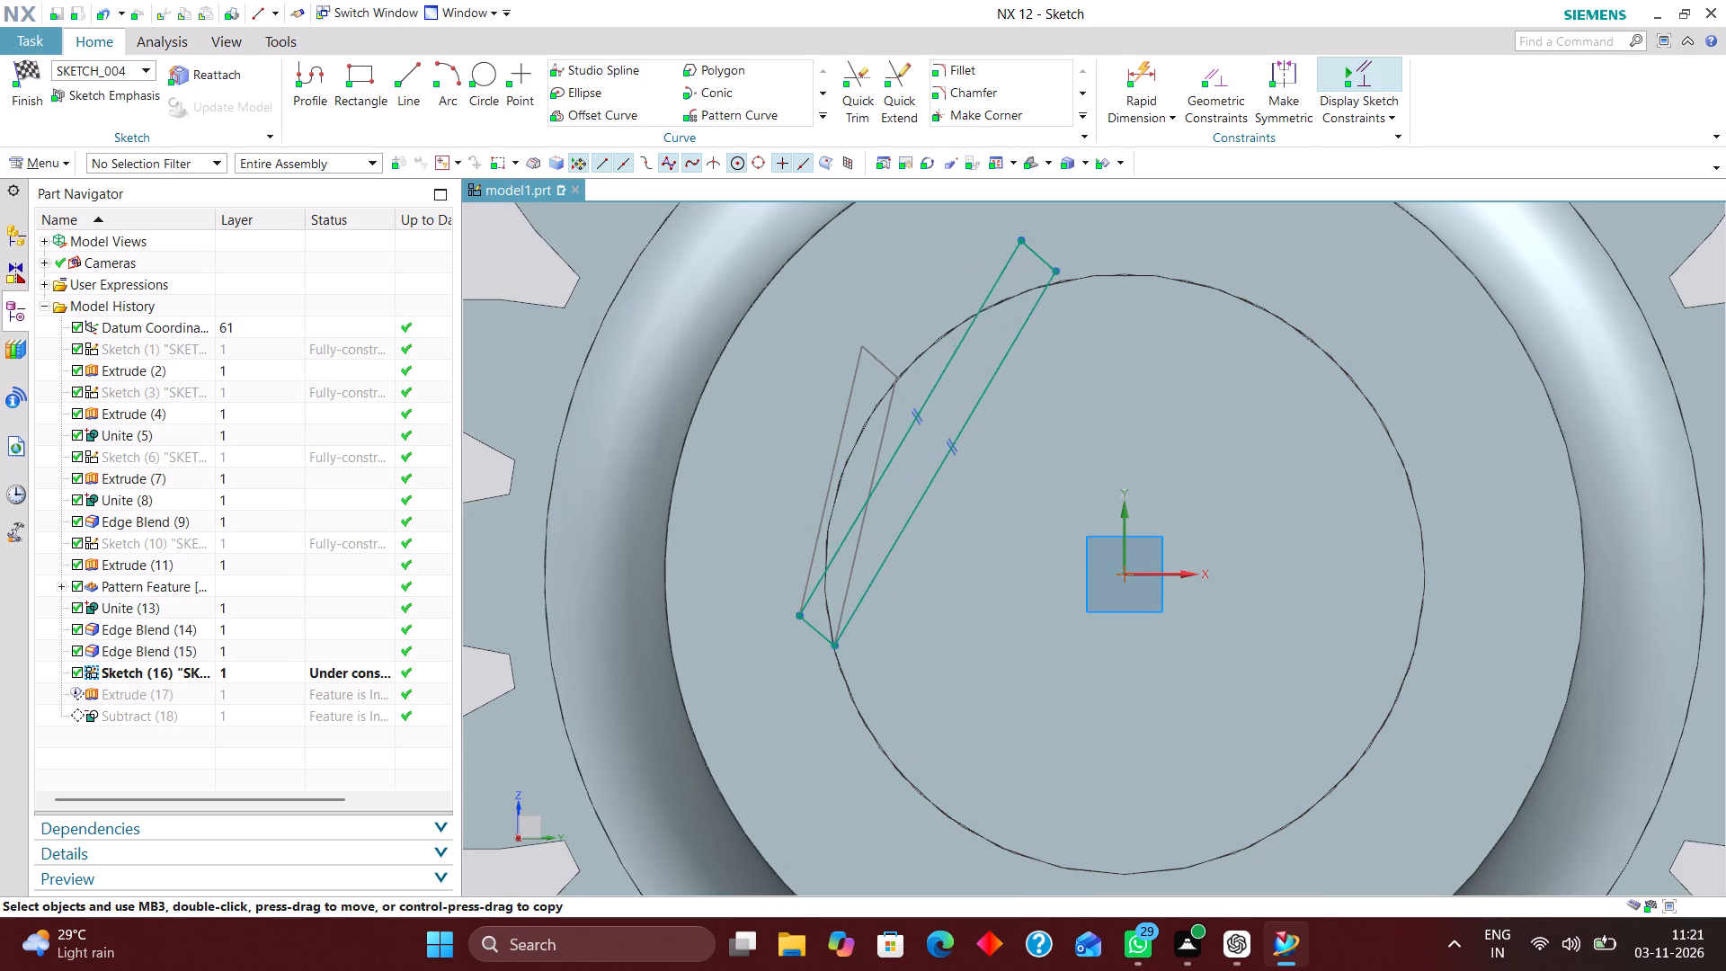
drag(1039, 256, 1052, 260)
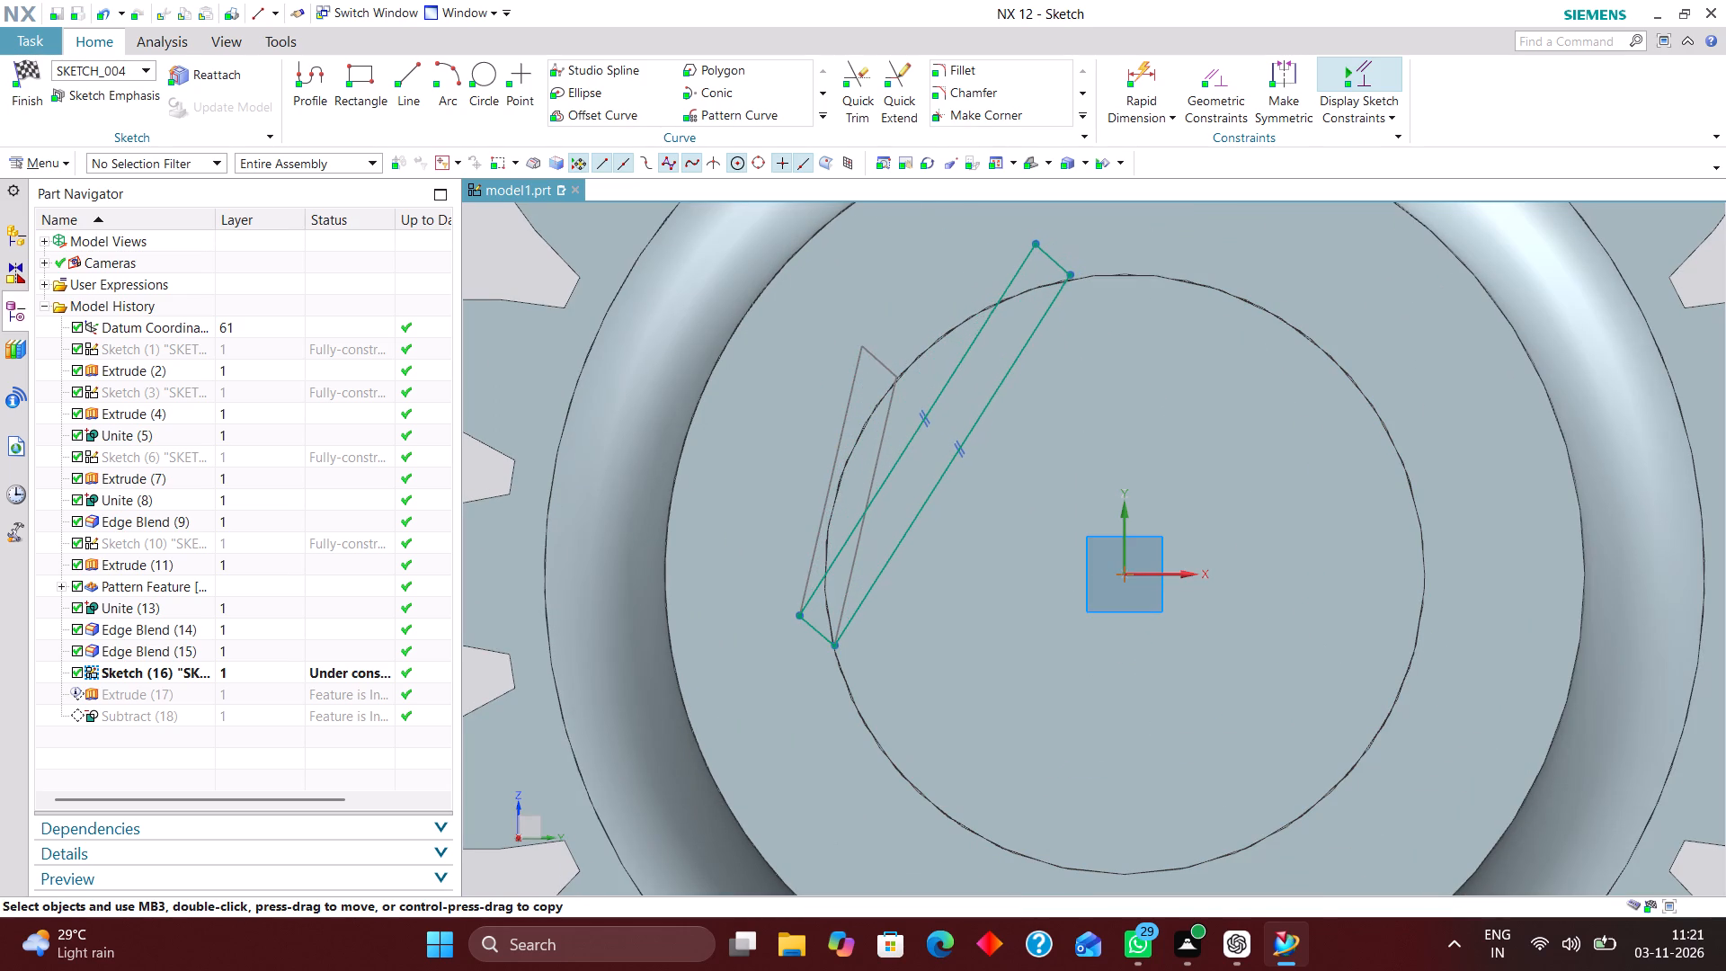
drag(1052, 260, 1049, 260)
Move the profile's lower short side up so the inner long side forms a short chord across the circle's upper left.
drag(816, 633, 906, 419)
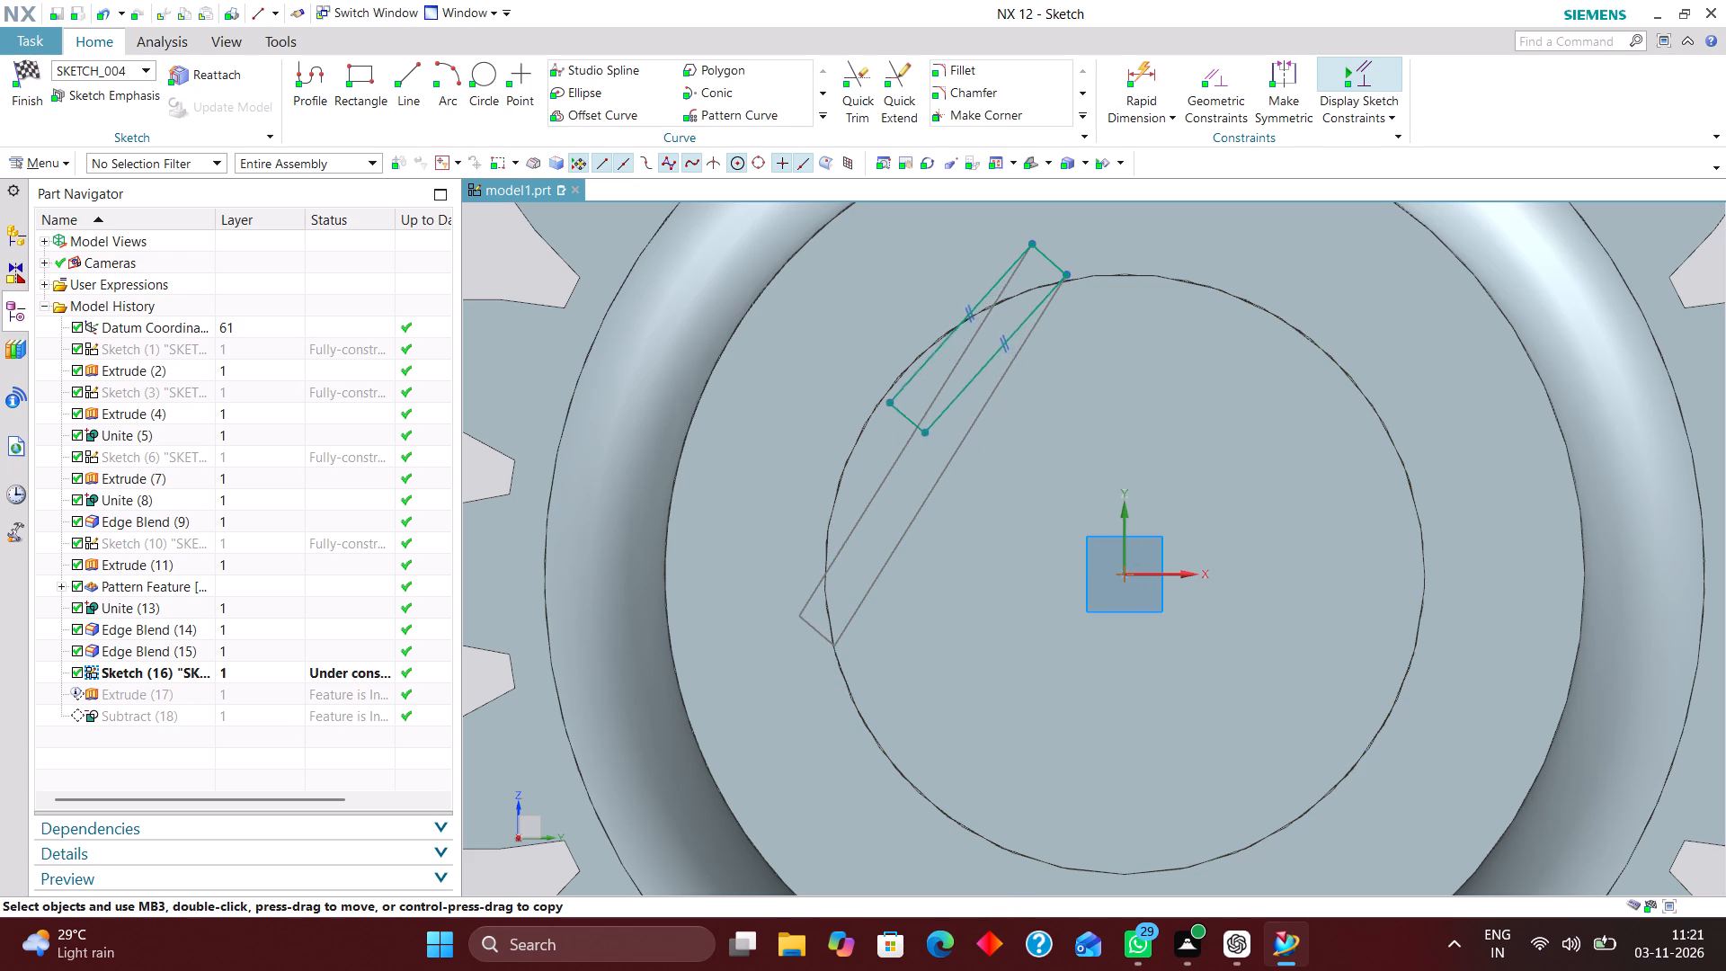
drag(906, 419, 868, 414)
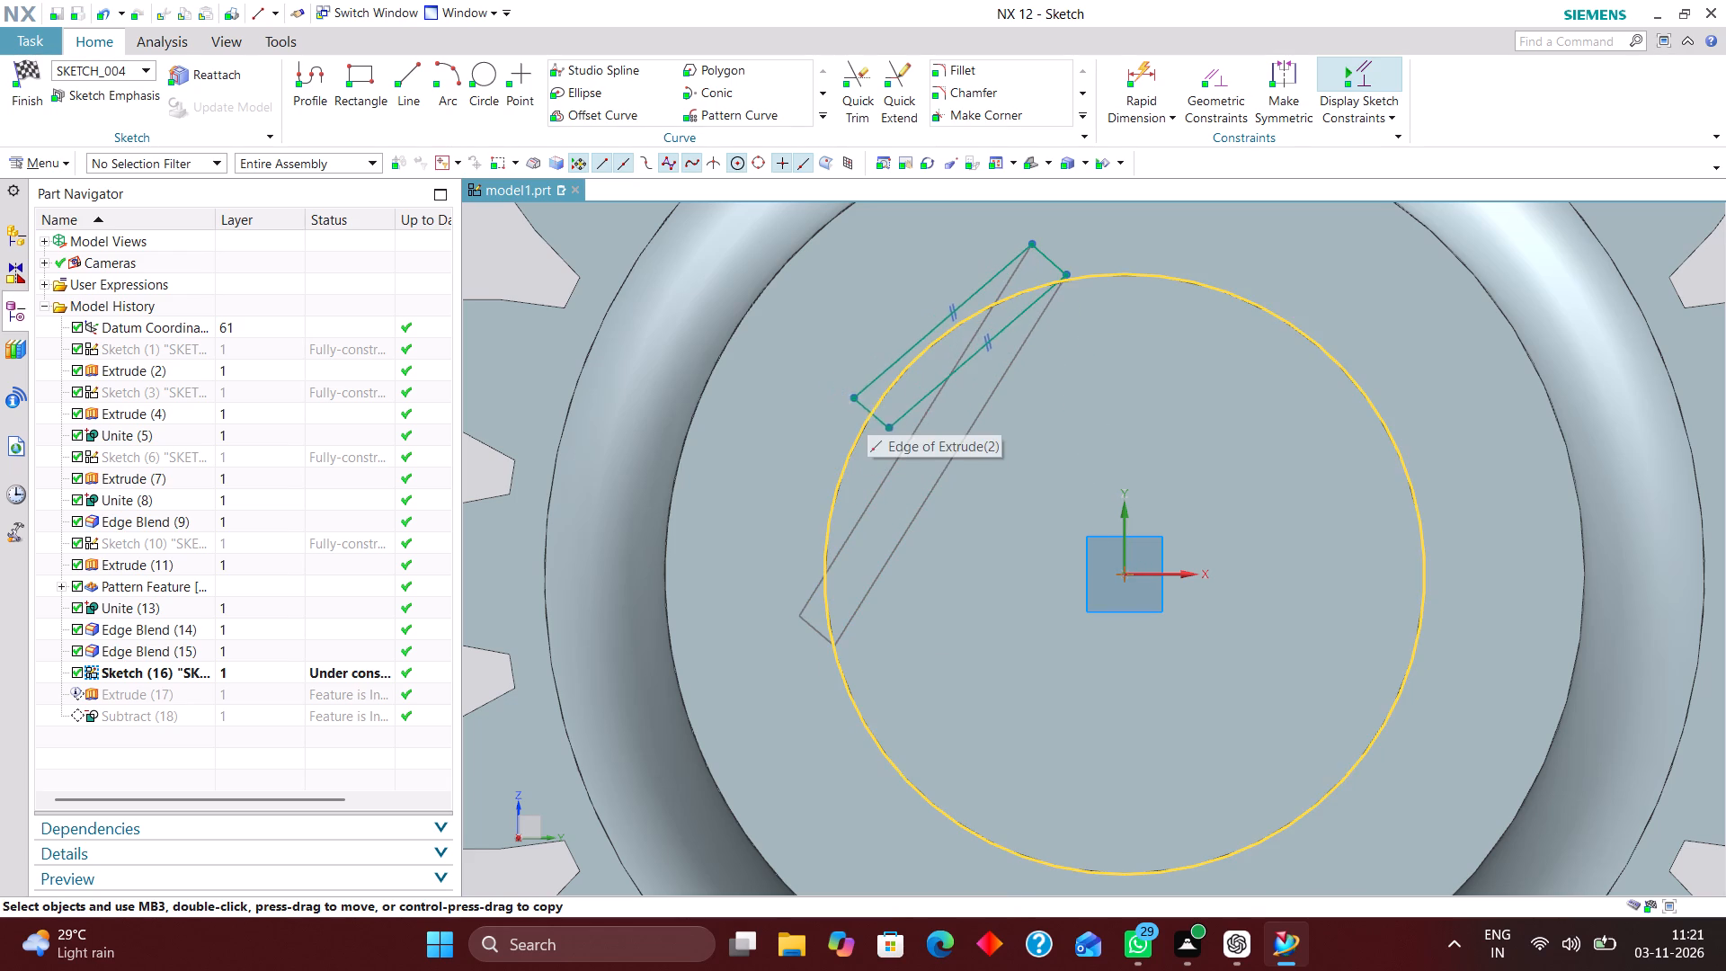
drag(868, 414, 871, 415)
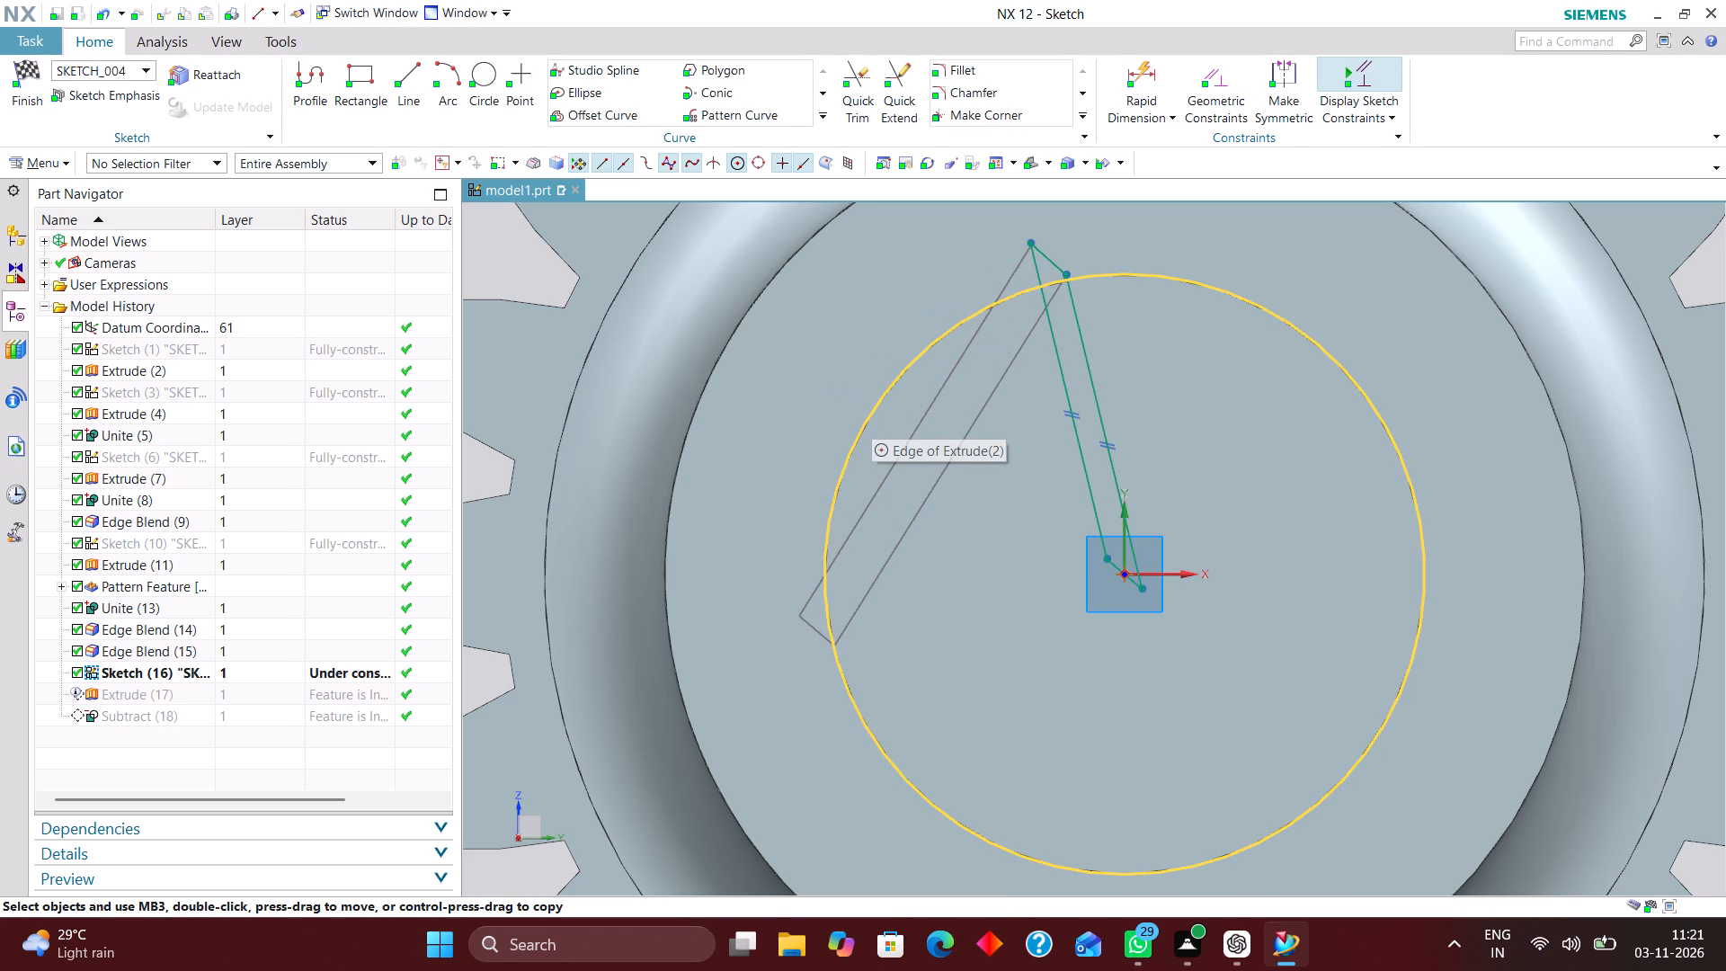
drag(871, 415, 873, 397)
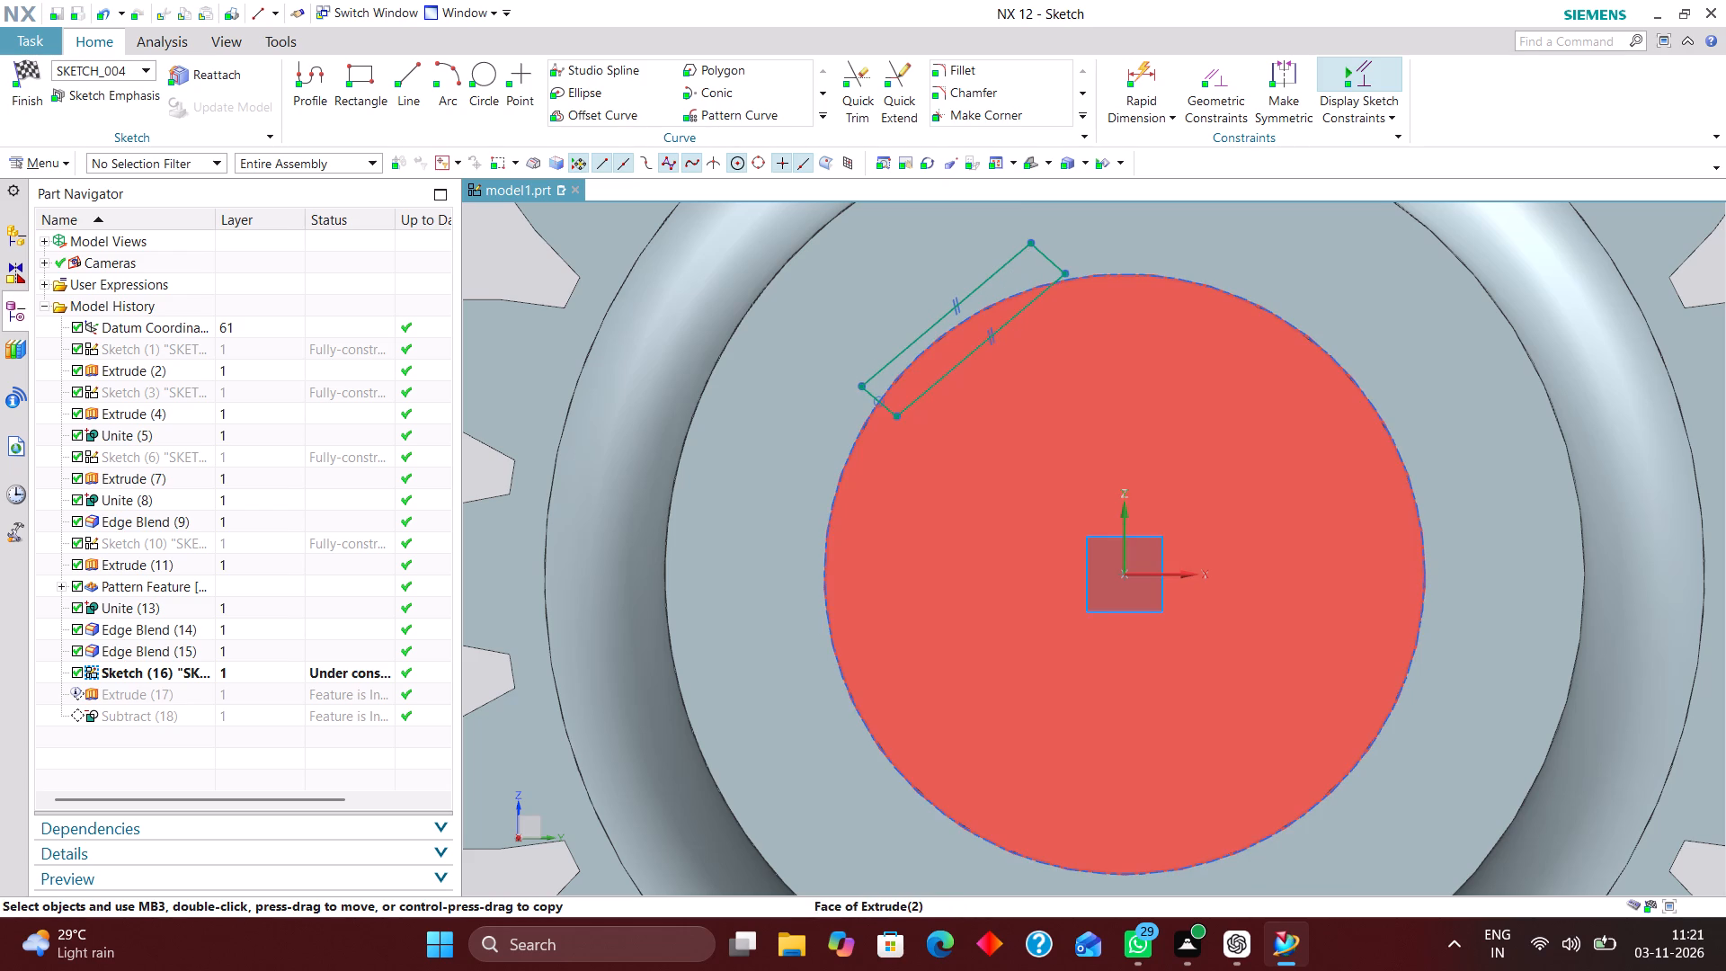
Dimension the horizontal distance from the profile's upper inner corner to the sketch's vertical axis.
click(1156, 85)
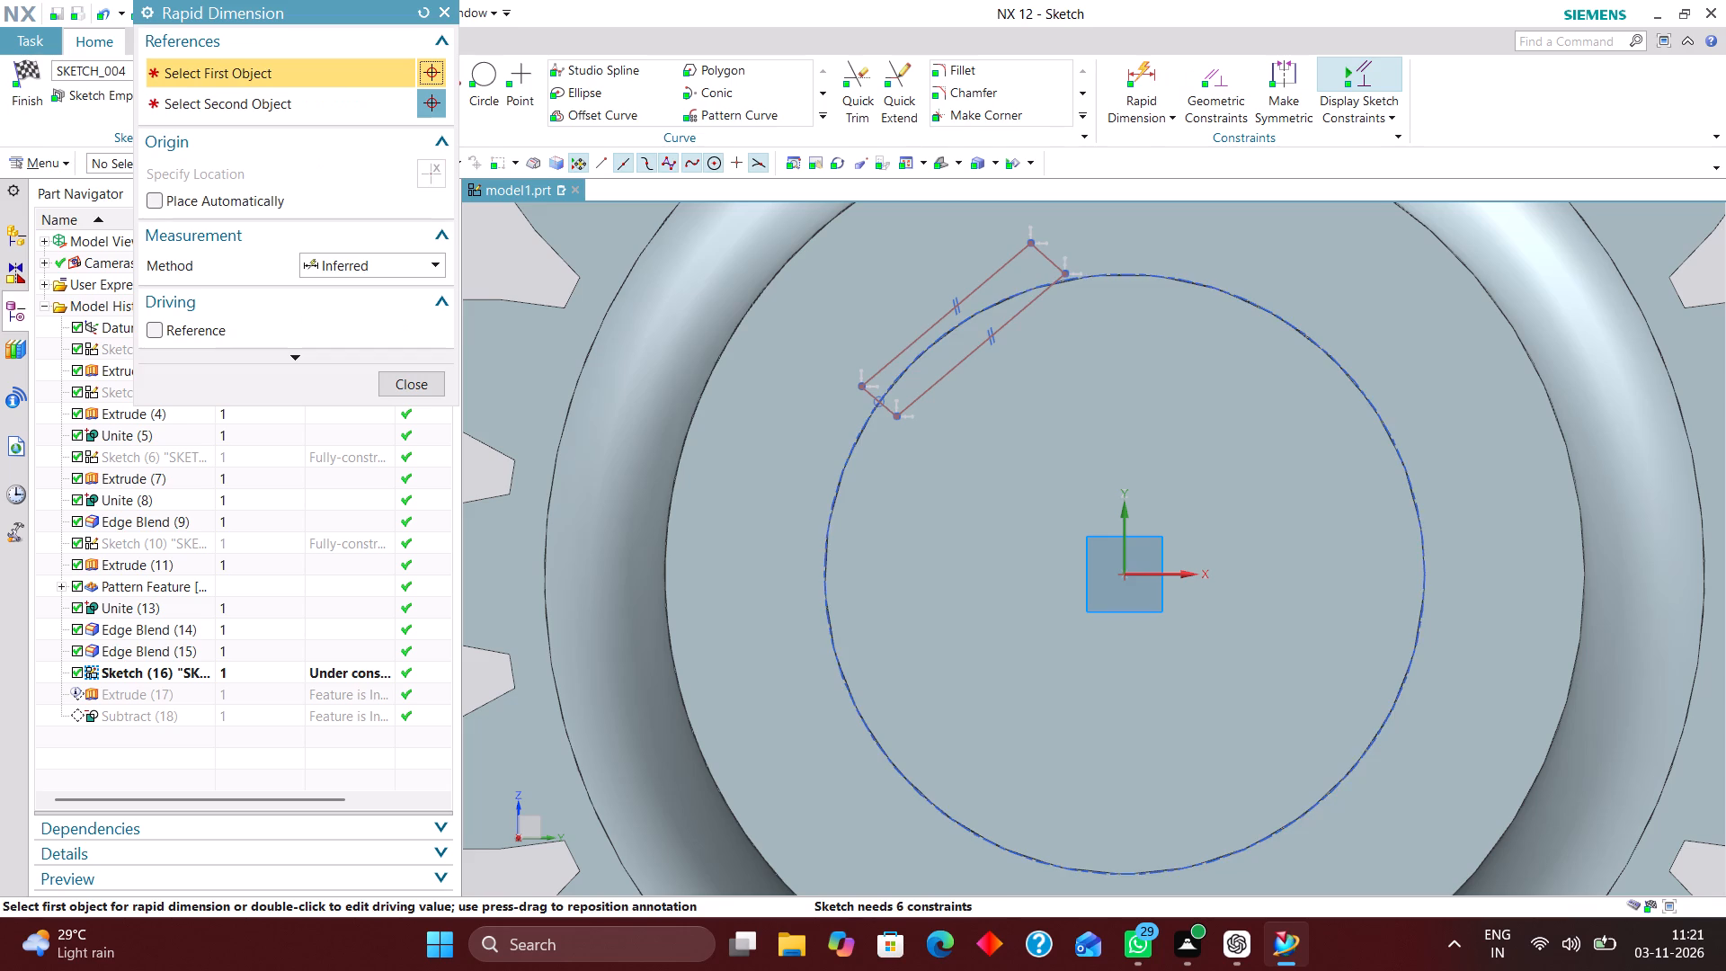
click(1068, 271)
click(1117, 524)
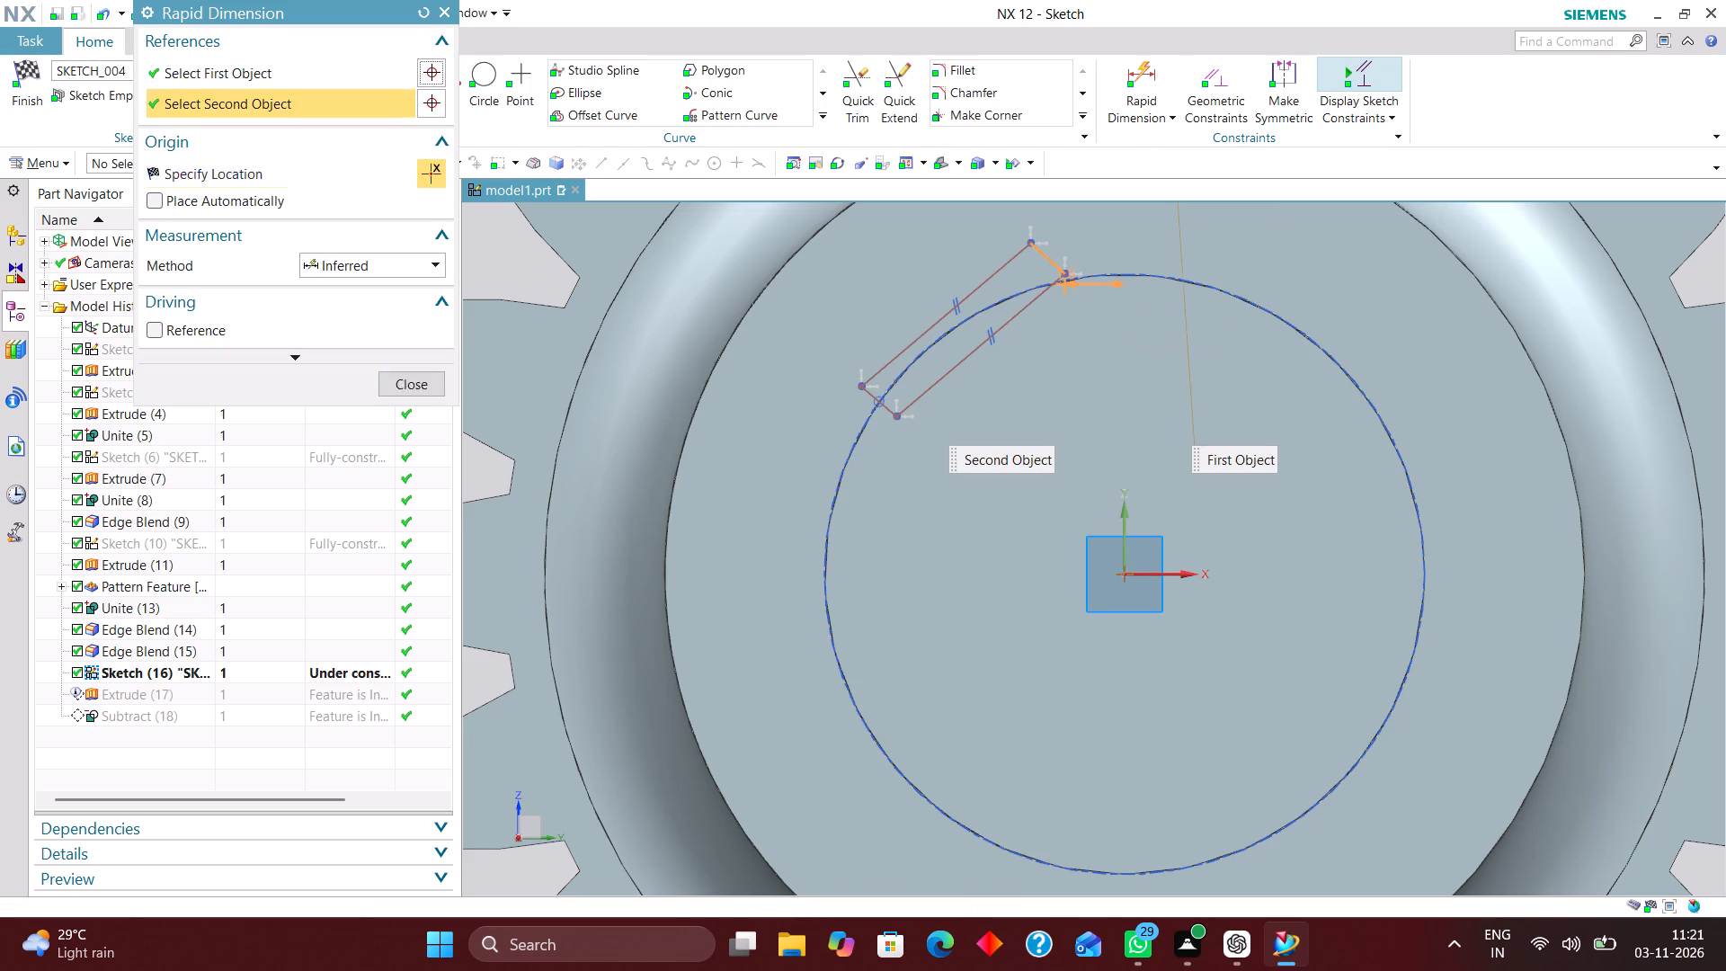
click(1092, 716)
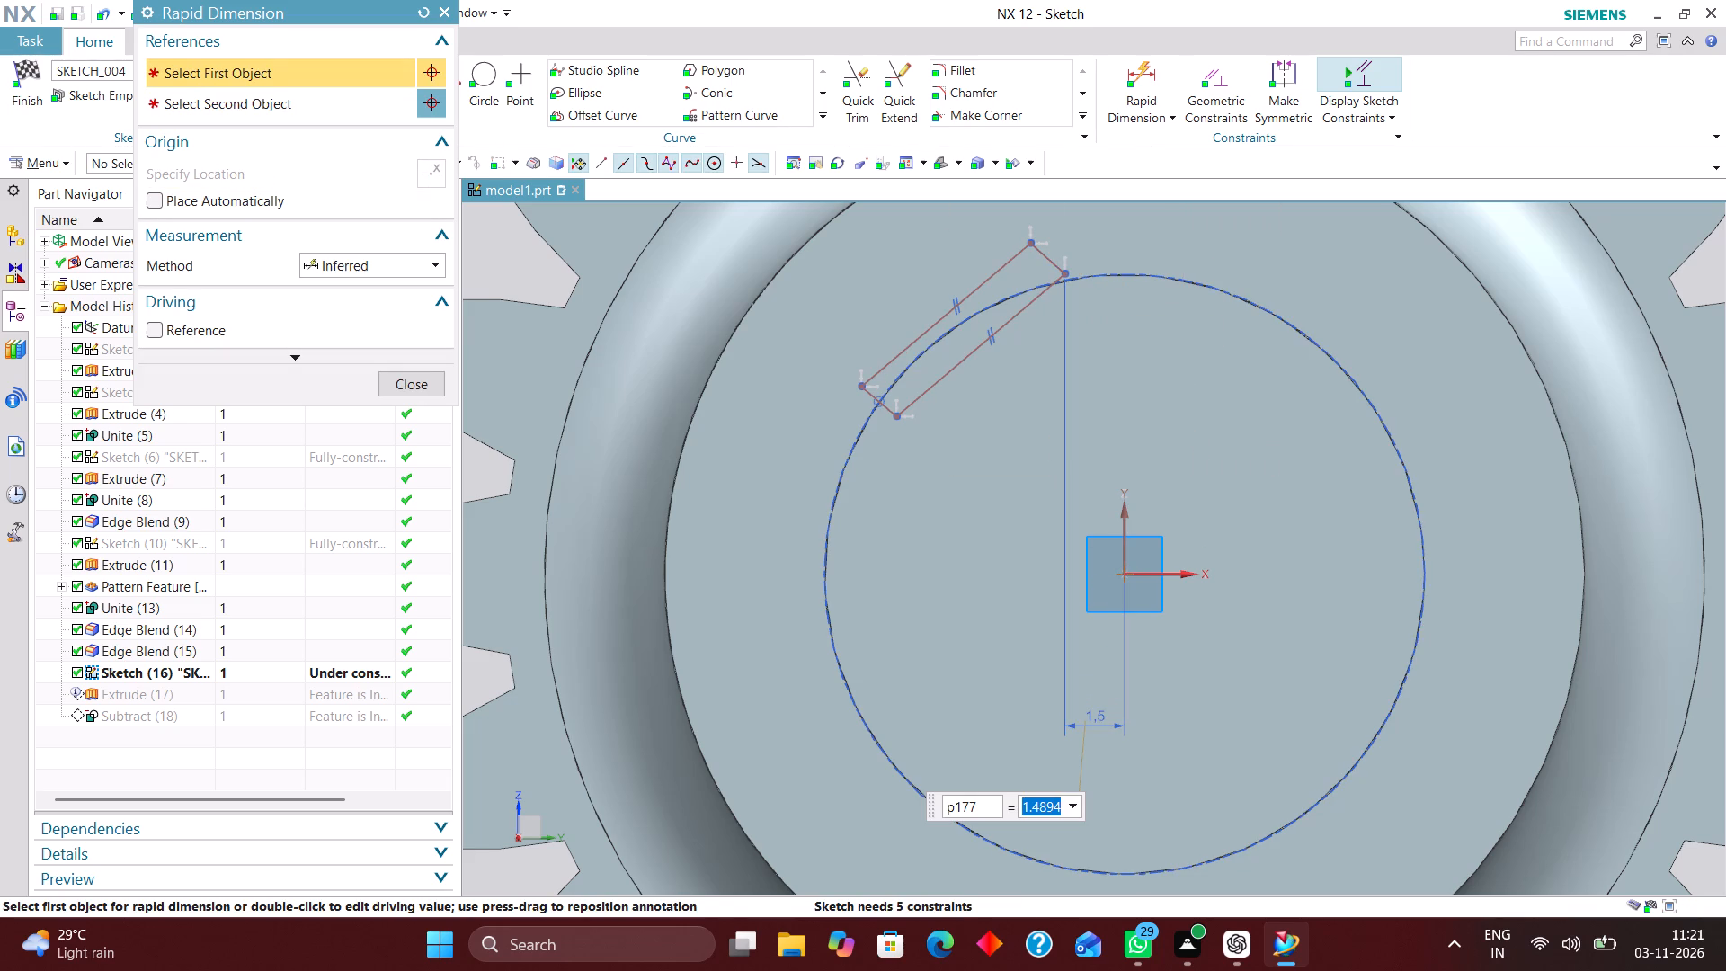
click(419, 388)
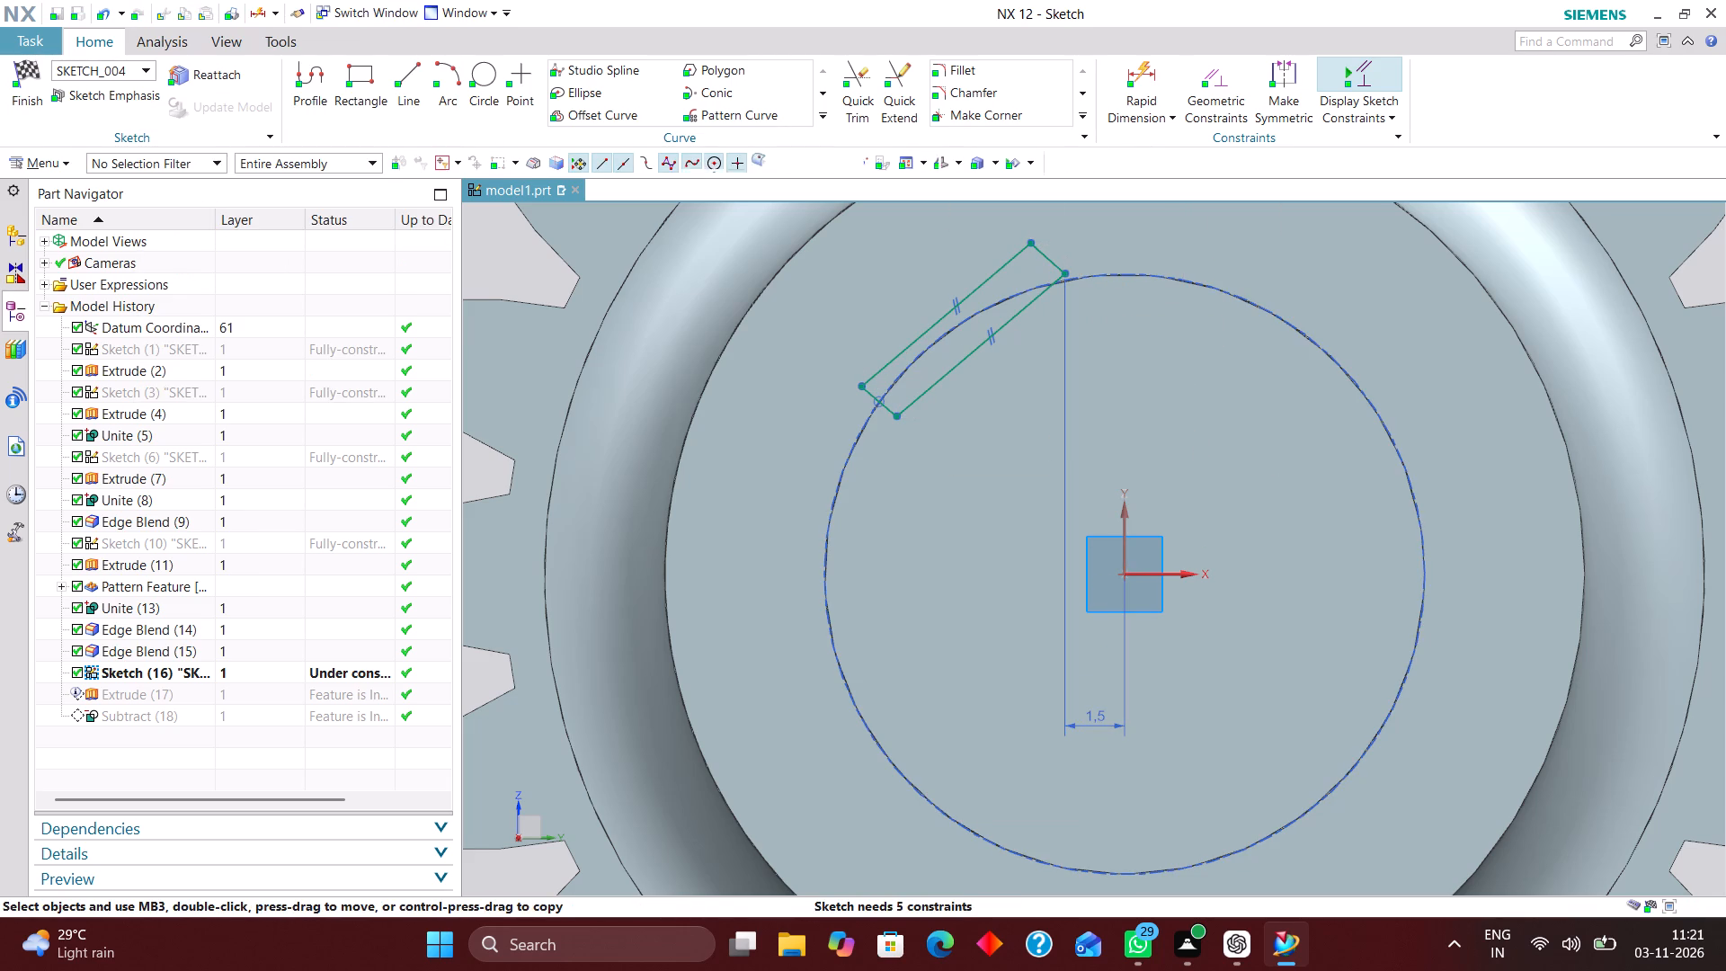
Finish the sketch to rebuild the flat cut on the thin shaft from the repositioned profile.
click(31, 71)
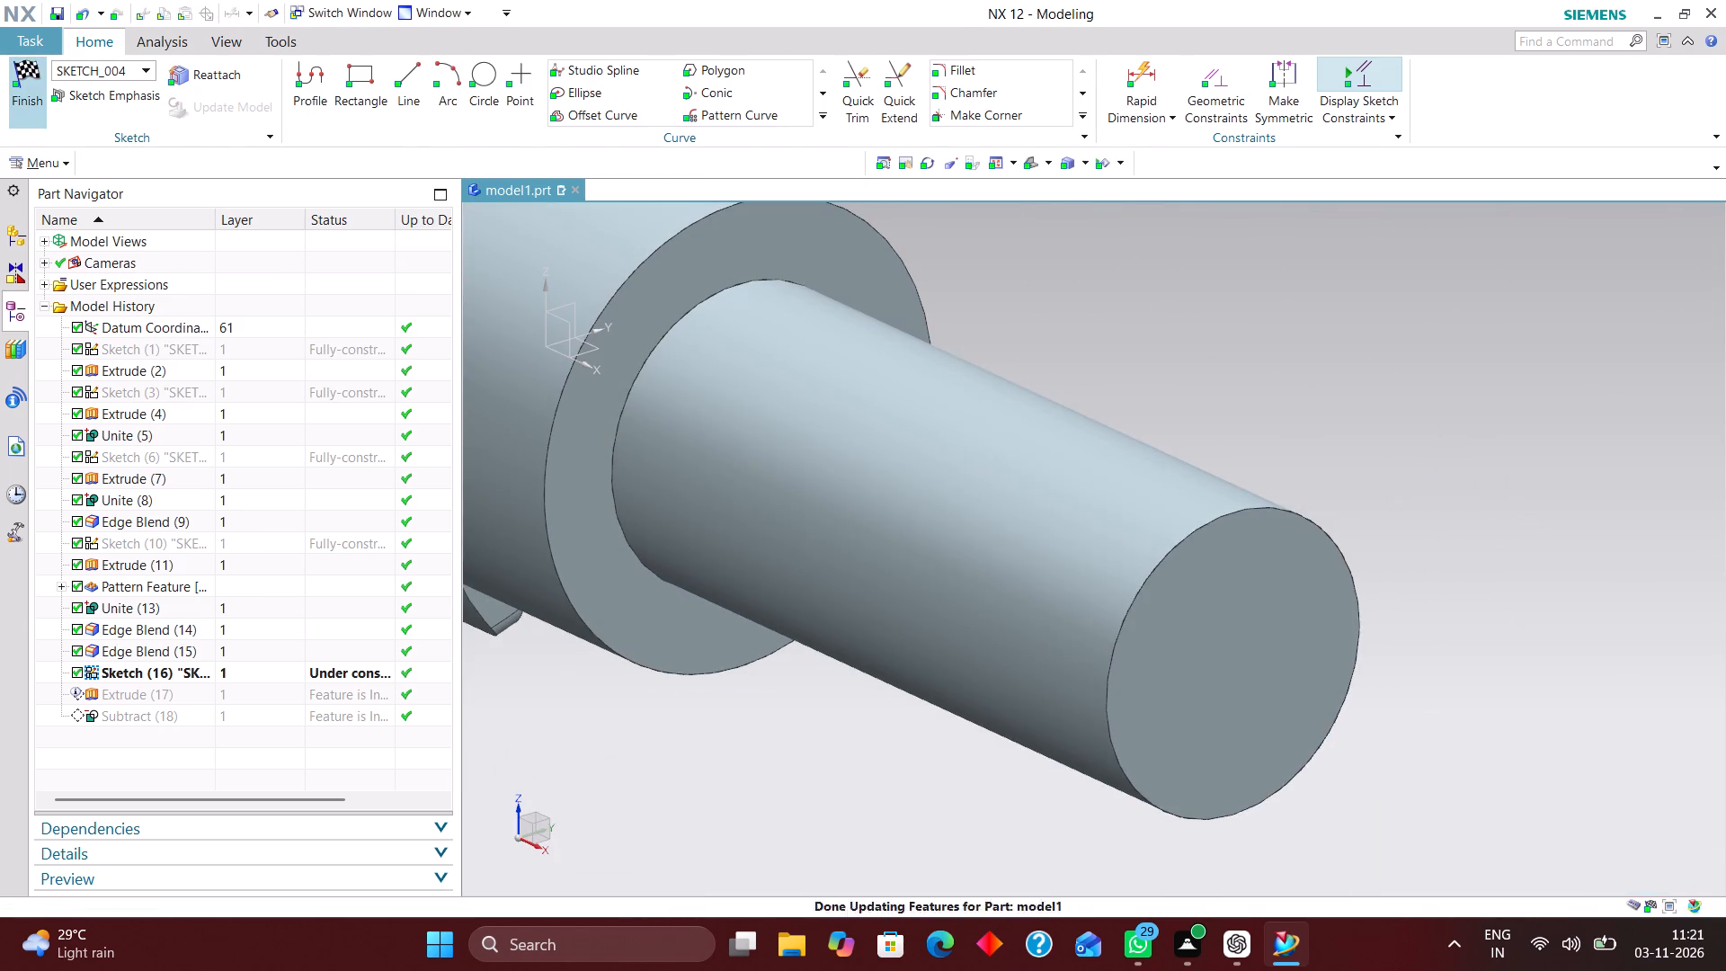
scroll(1387, 398, up, 2)
scroll(1309, 369, down, 3)
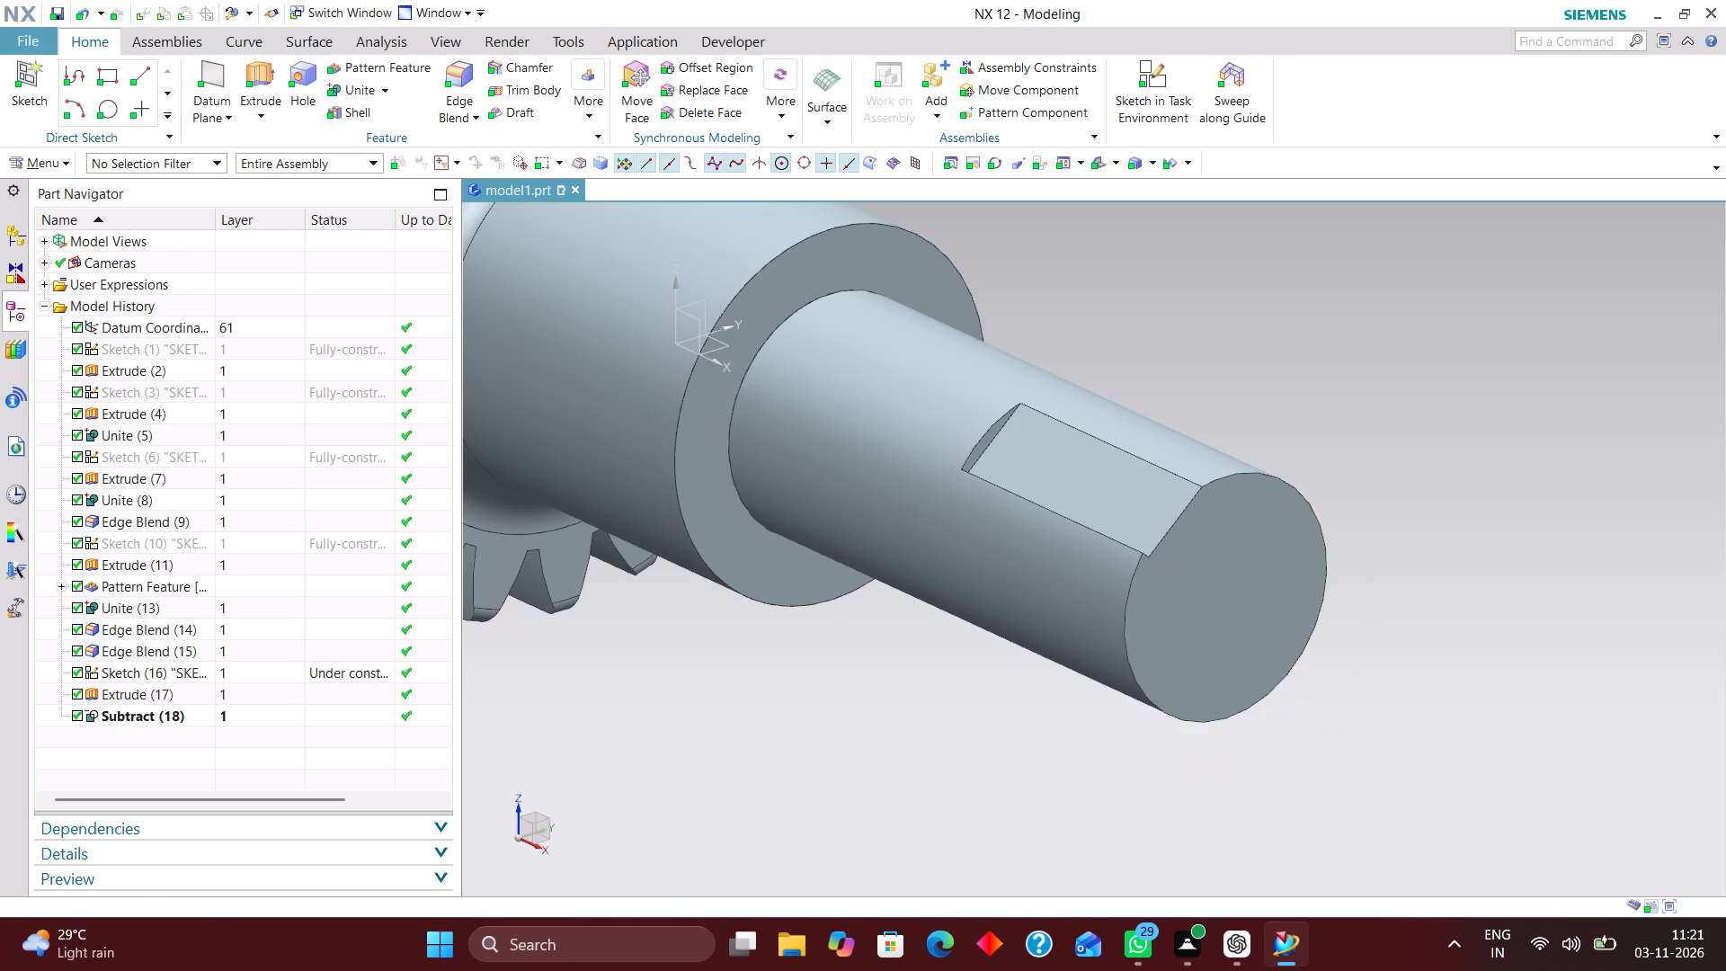
middle_drag(1420, 400, 1399, 412)
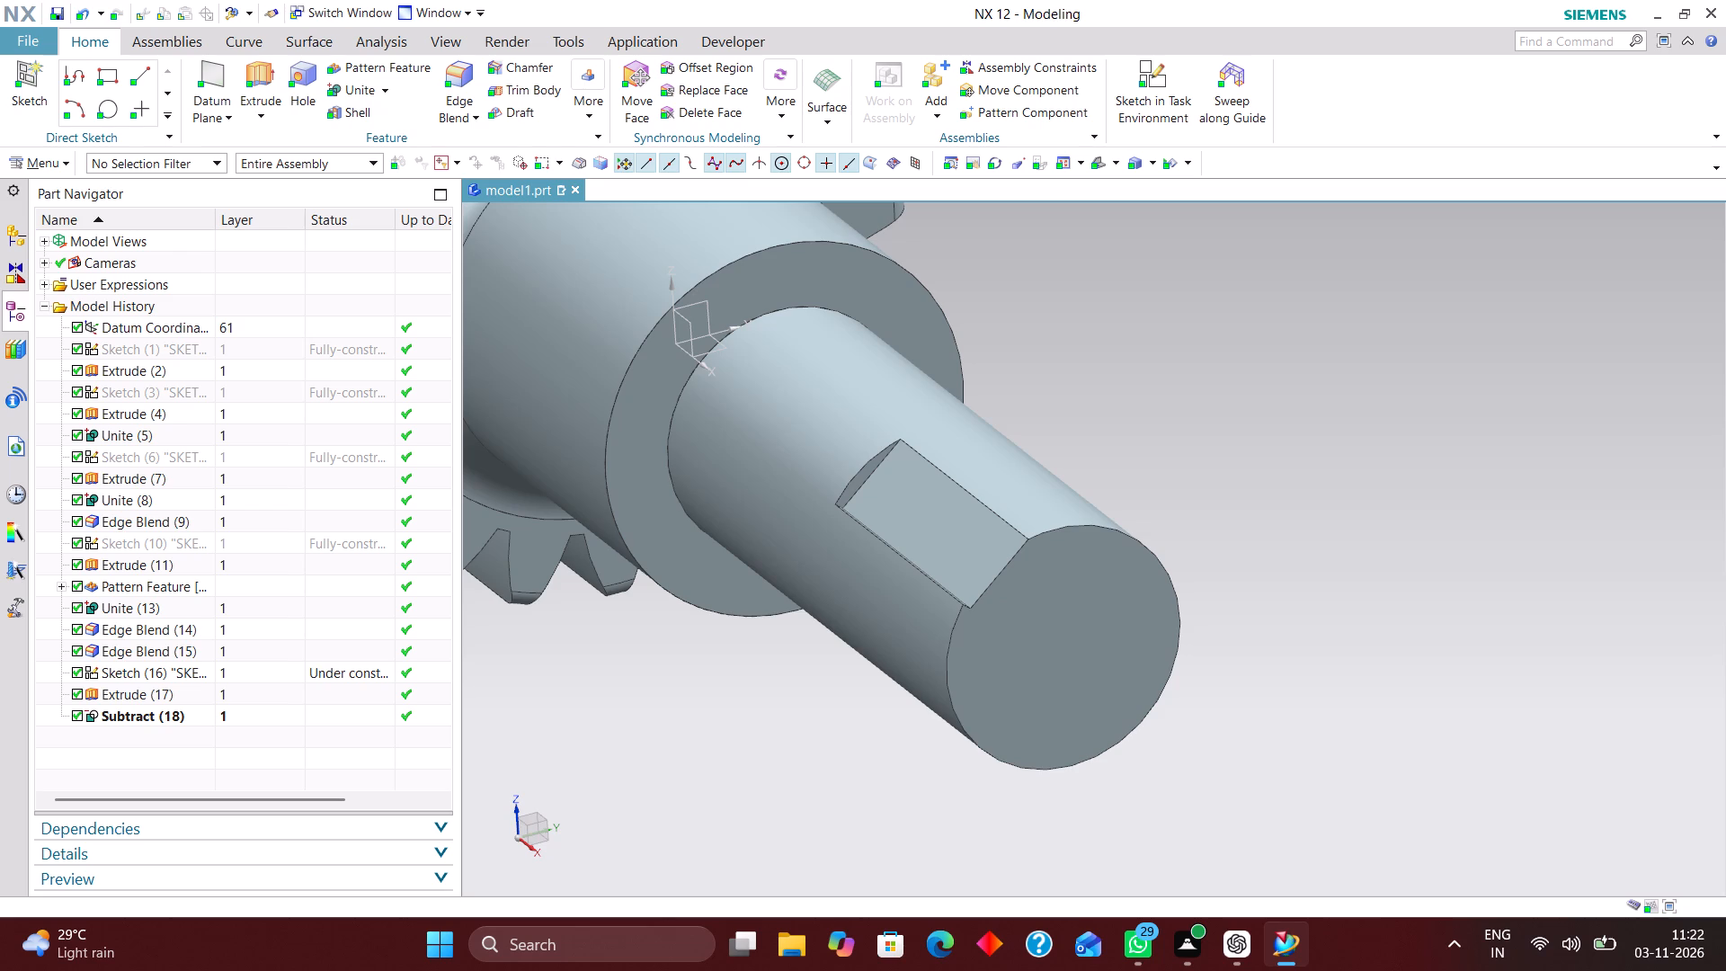
Reopen the flat cut's sketch, examine the profile's position relative to the gear shaft, and exit to inspect the cut.
click(254, 674)
right_click(271, 668)
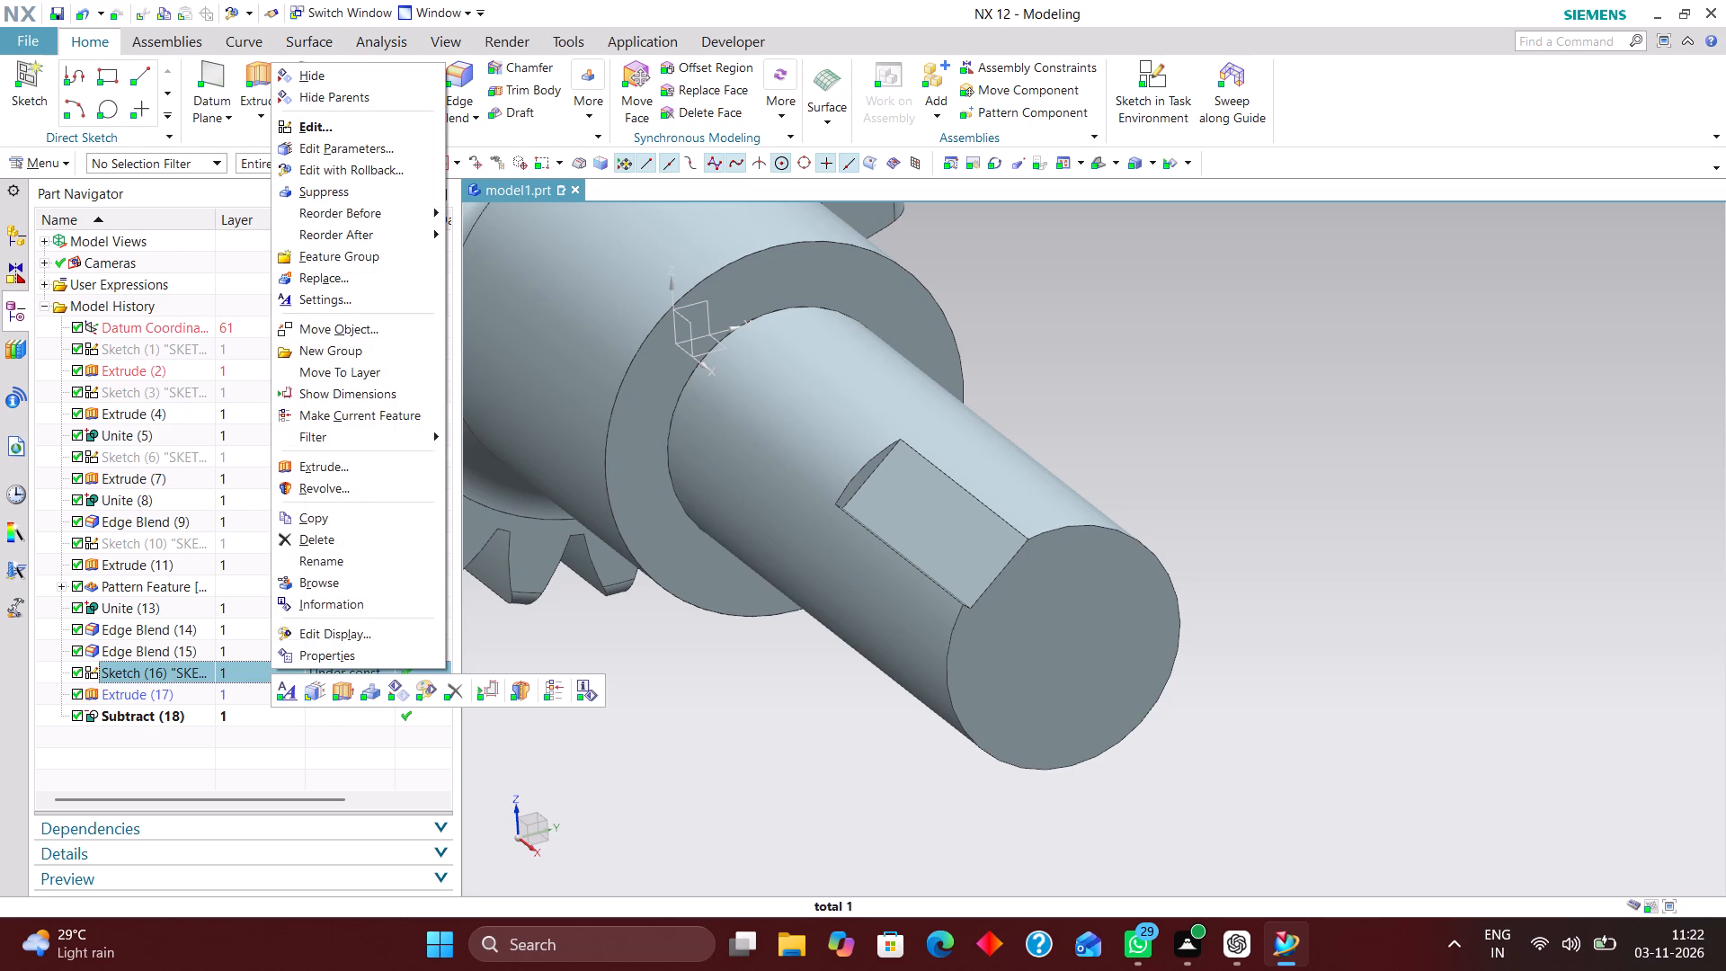
click(383, 177)
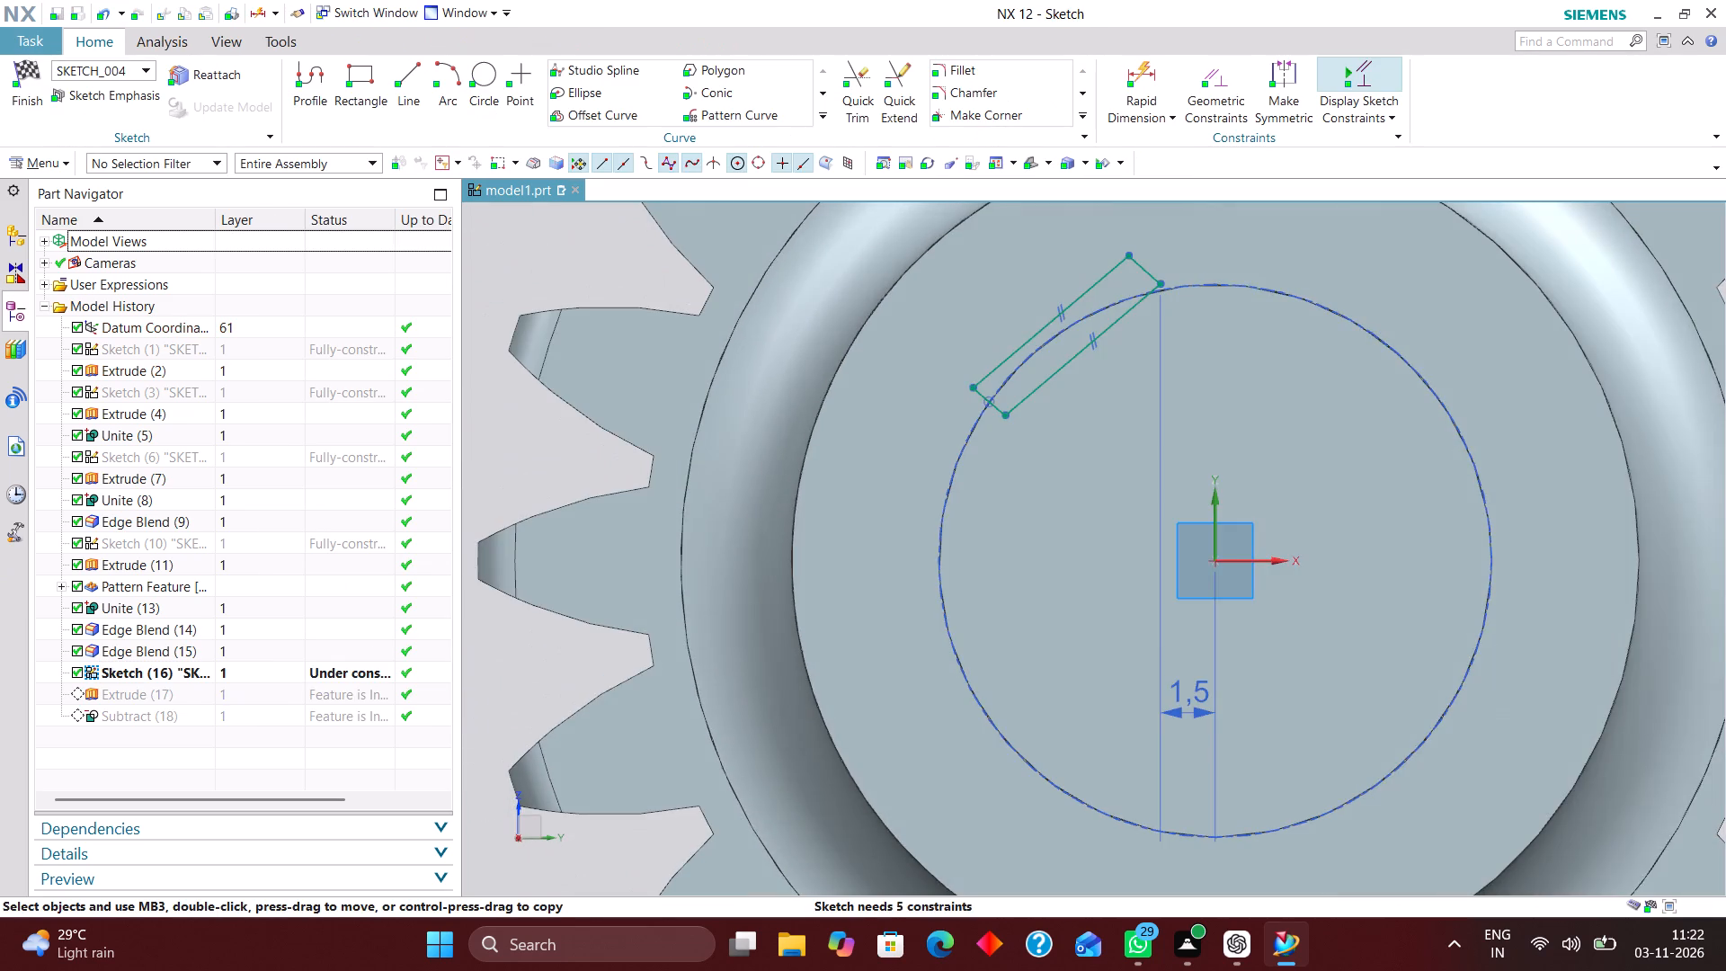
scroll(885, 329, down, 5)
middle_drag(838, 361, 909, 378)
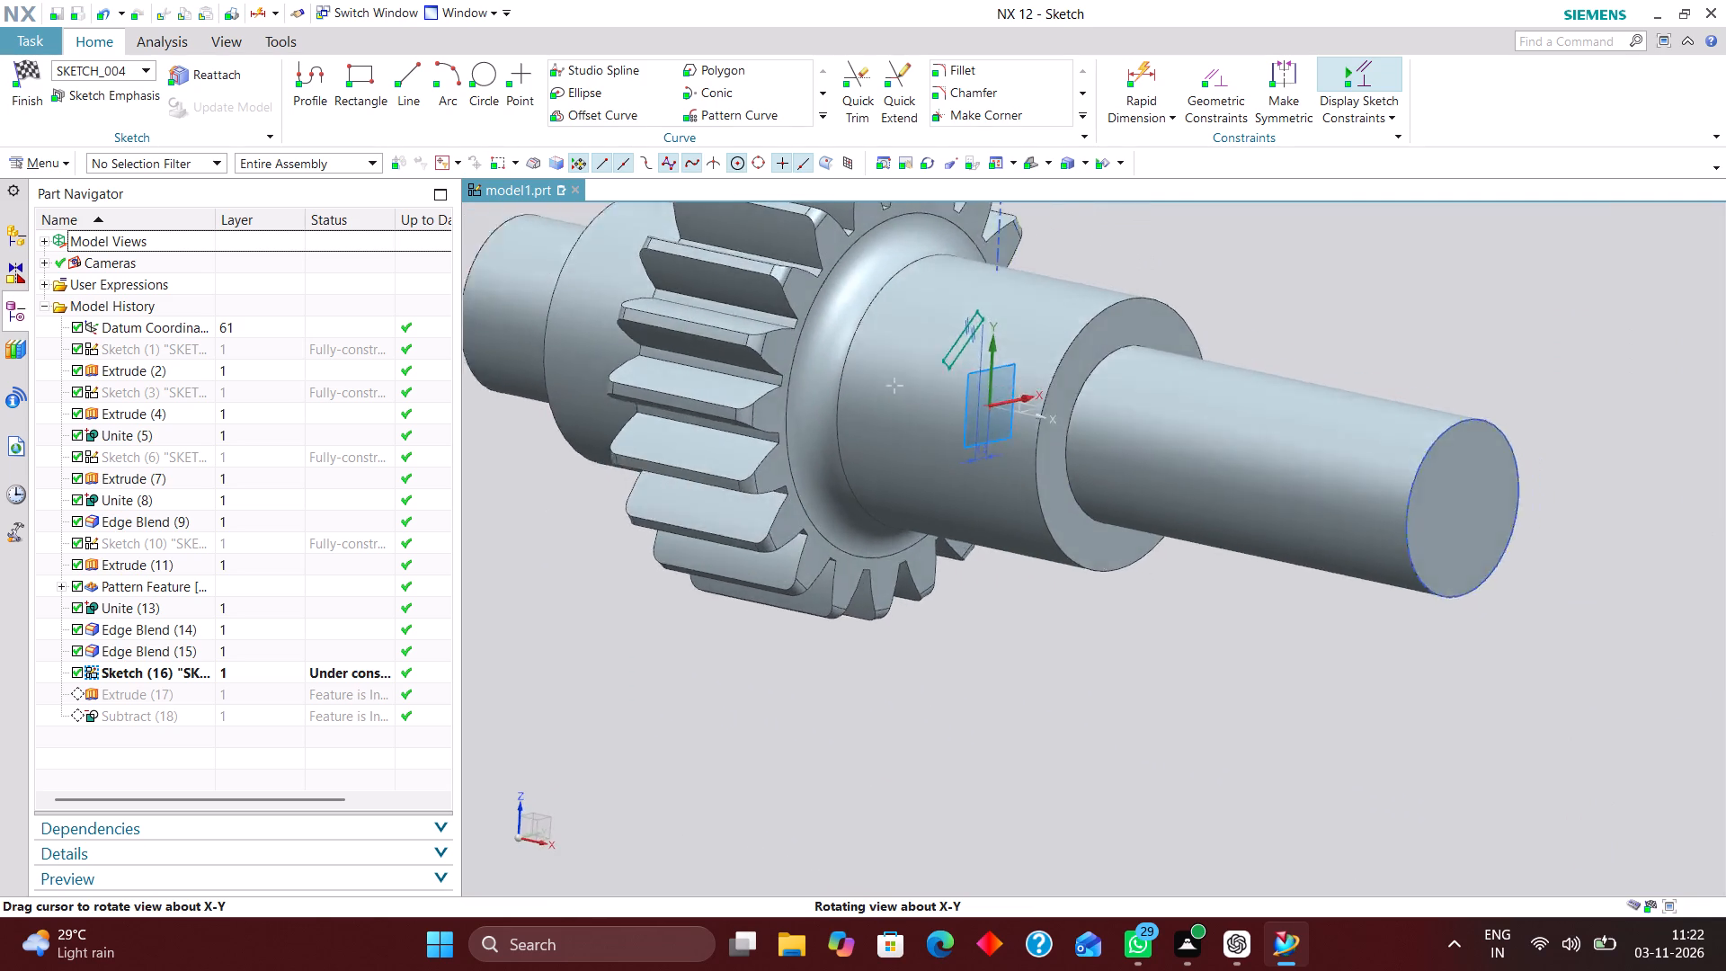
middle_drag(909, 378, 876, 371)
click(19, 77)
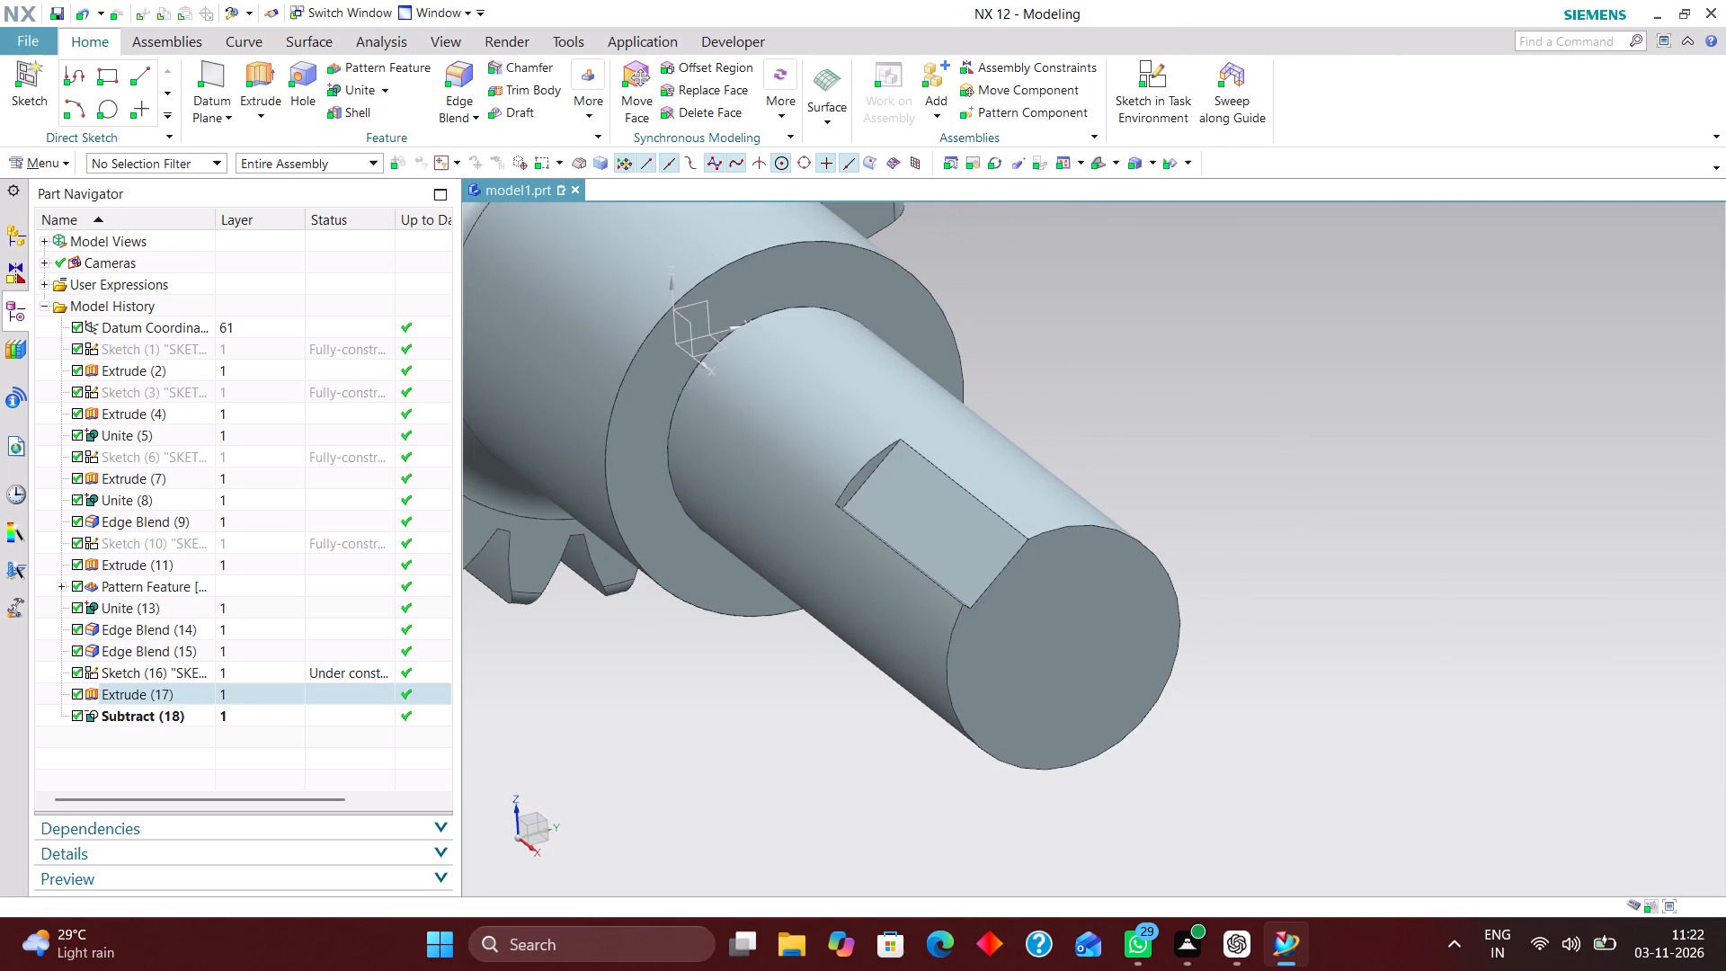
scroll(1214, 503, up, 1)
middle_drag(1217, 499, 1215, 489)
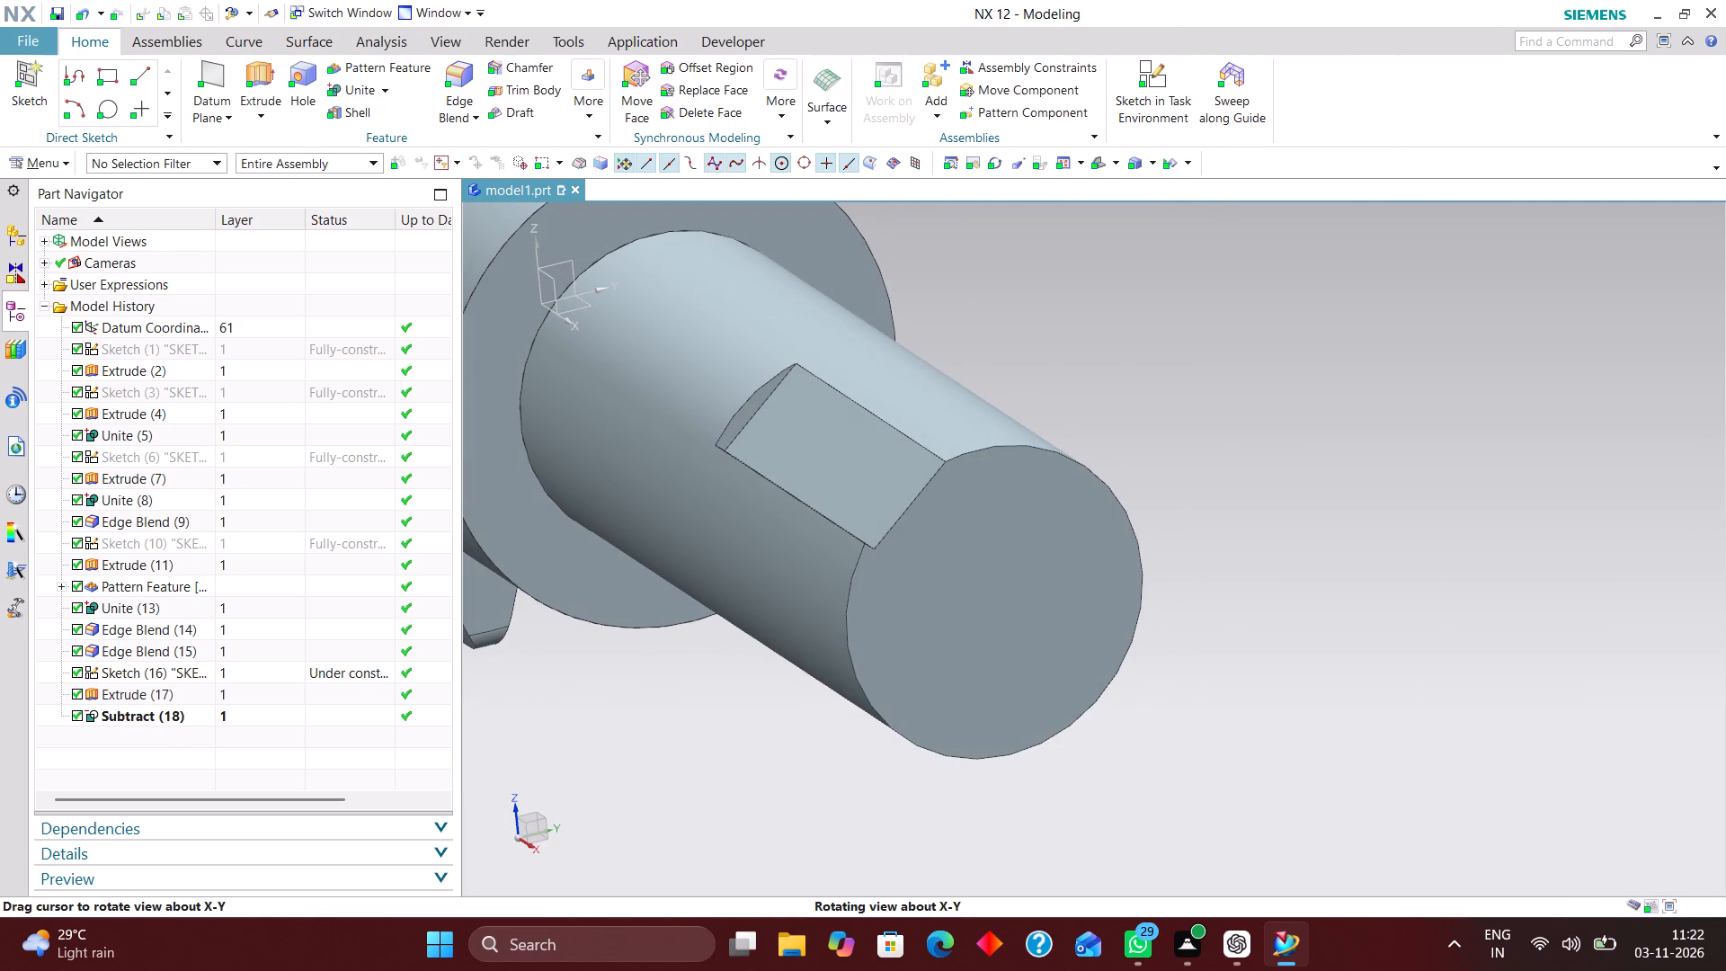
Measure the distance from the flat cut's inner end face to the thin shaft's end face.
click(388, 49)
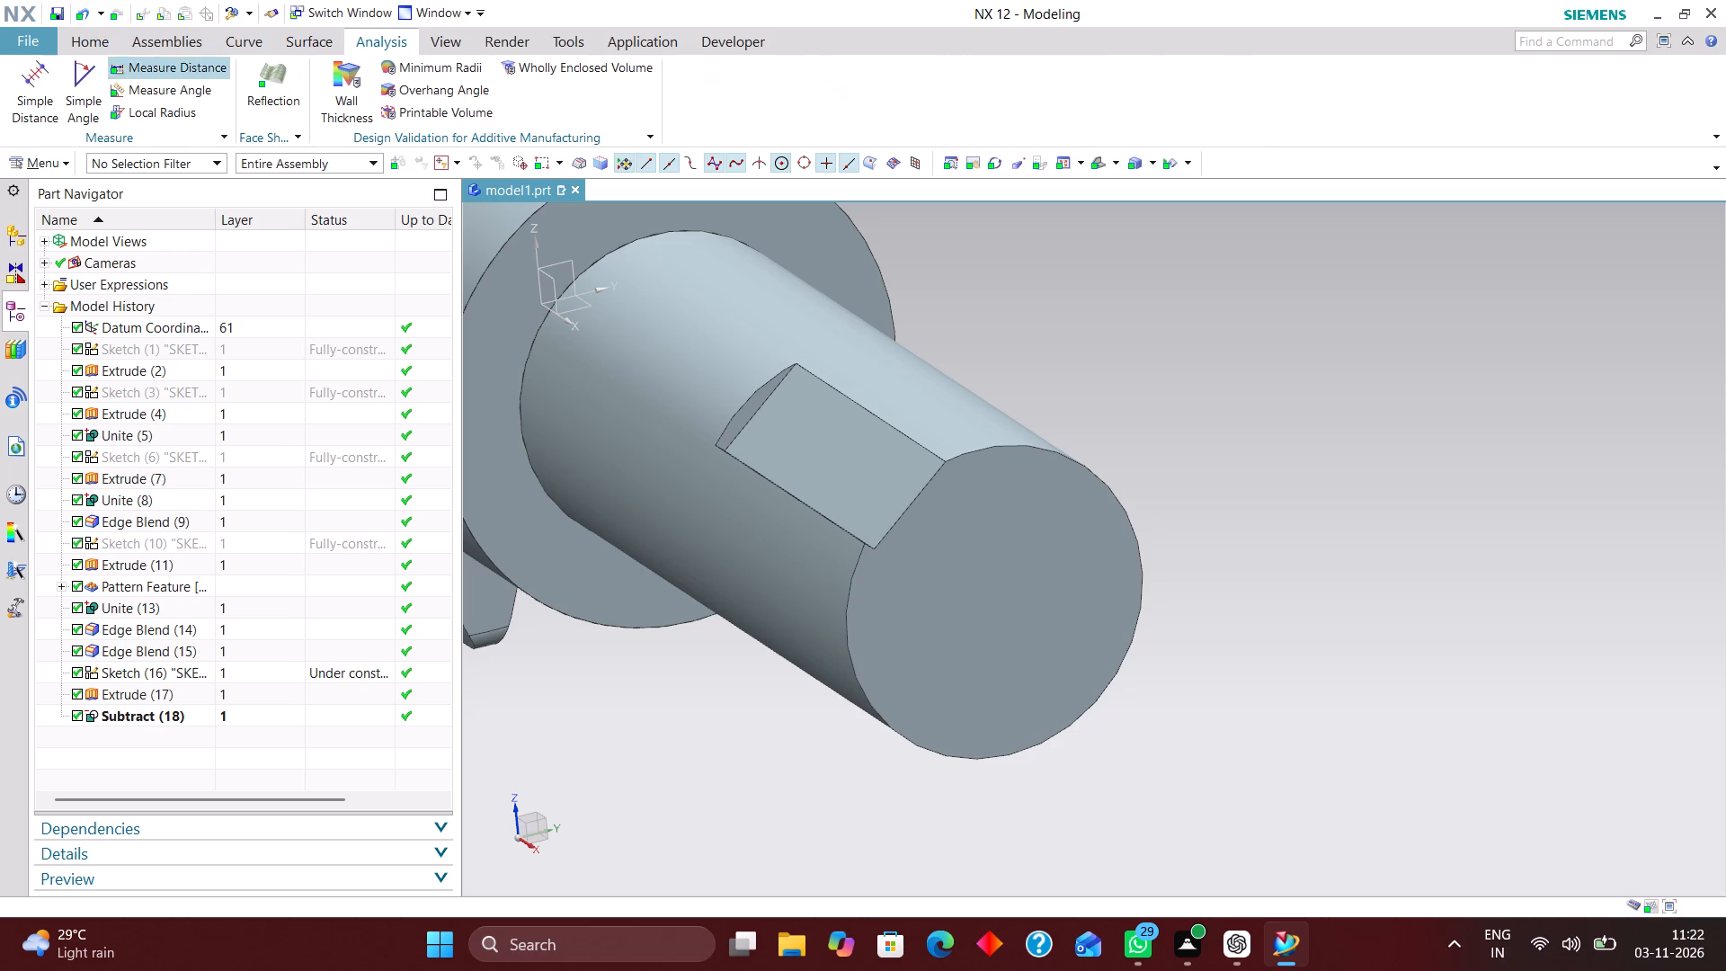
click(26, 86)
scroll(747, 433, up, 3)
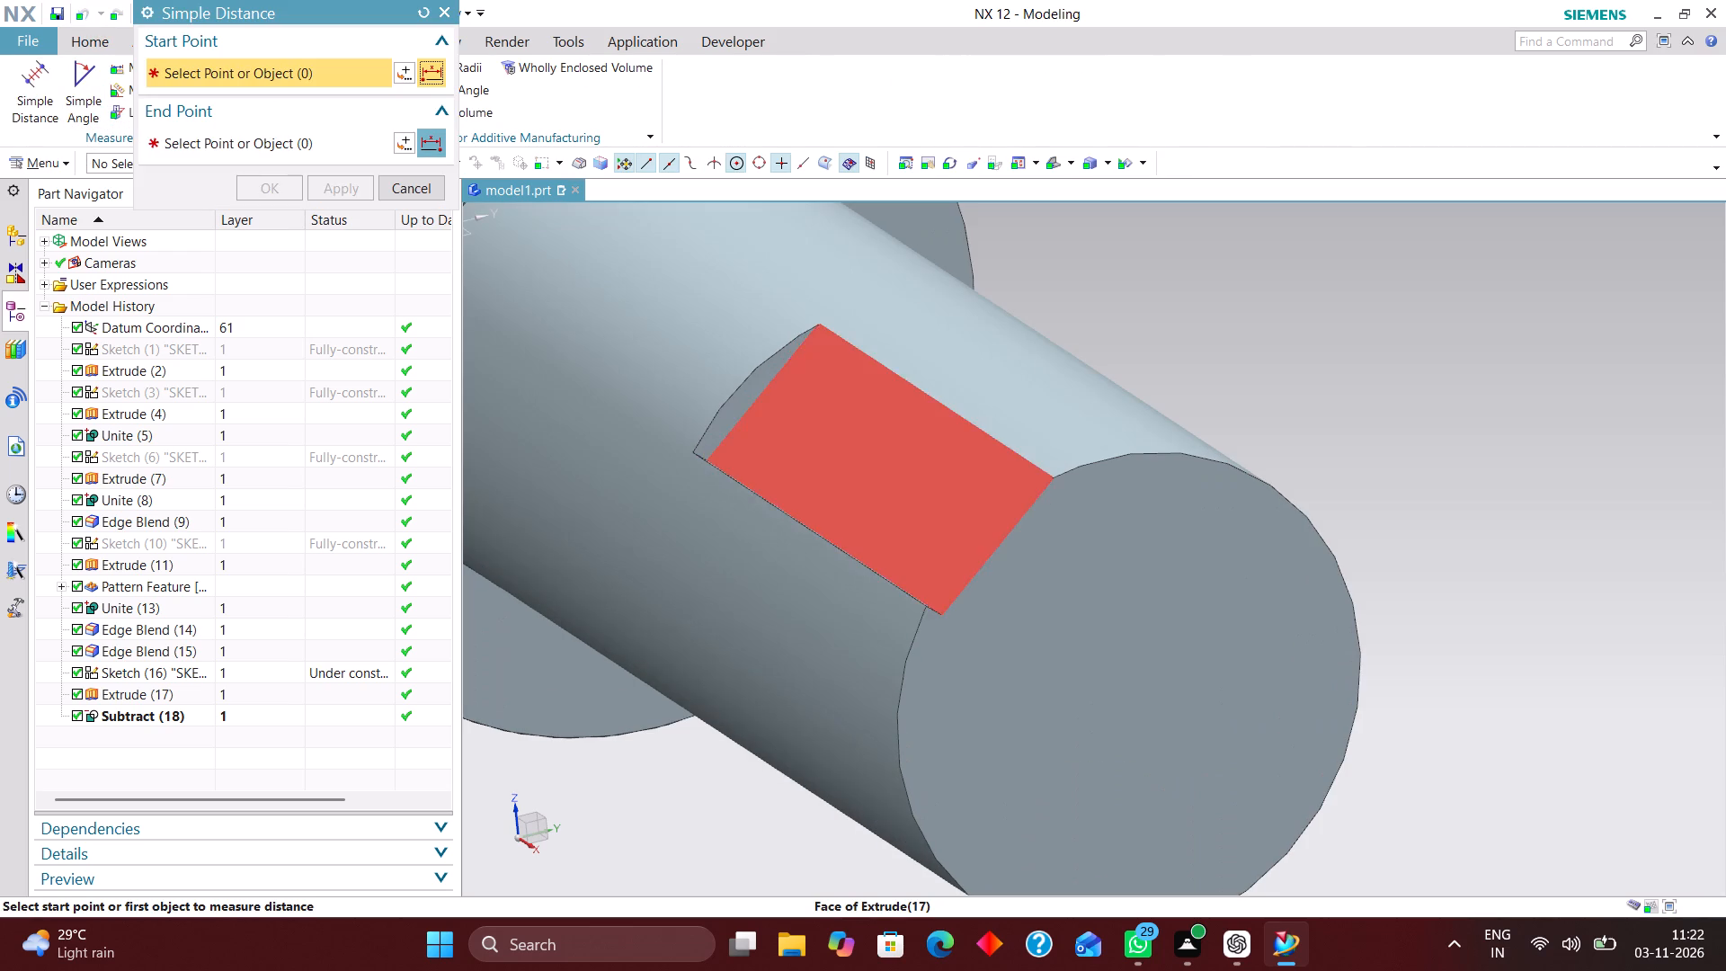
click(761, 383)
click(1063, 637)
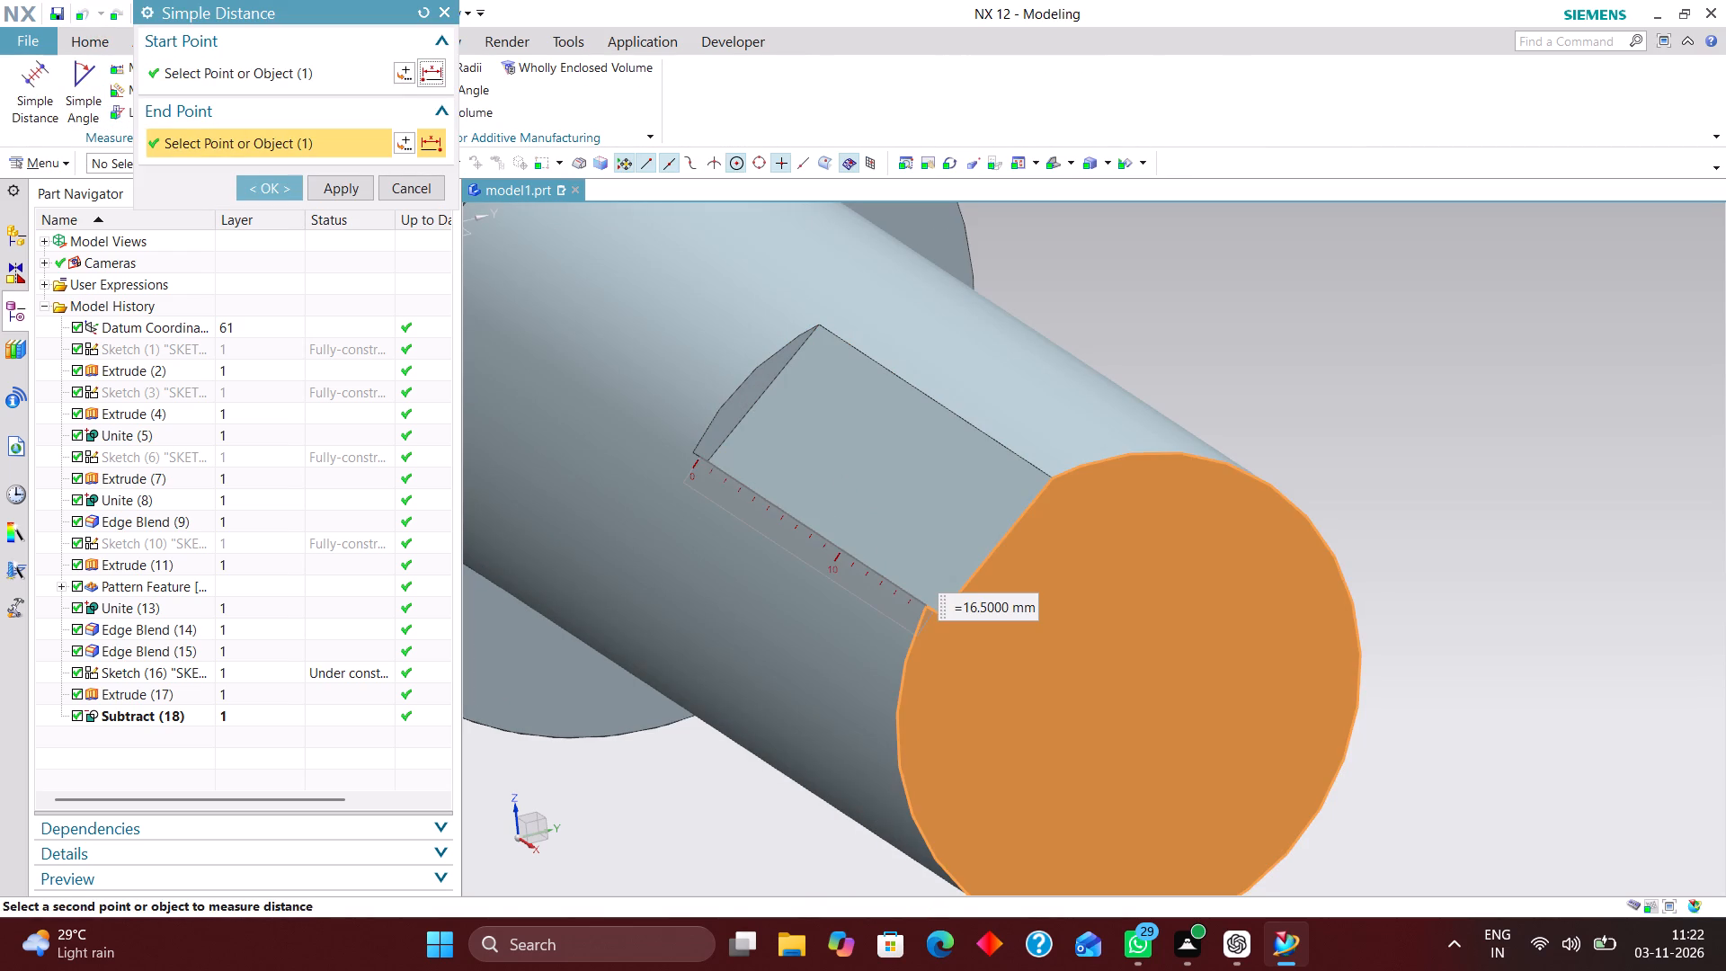
click(422, 188)
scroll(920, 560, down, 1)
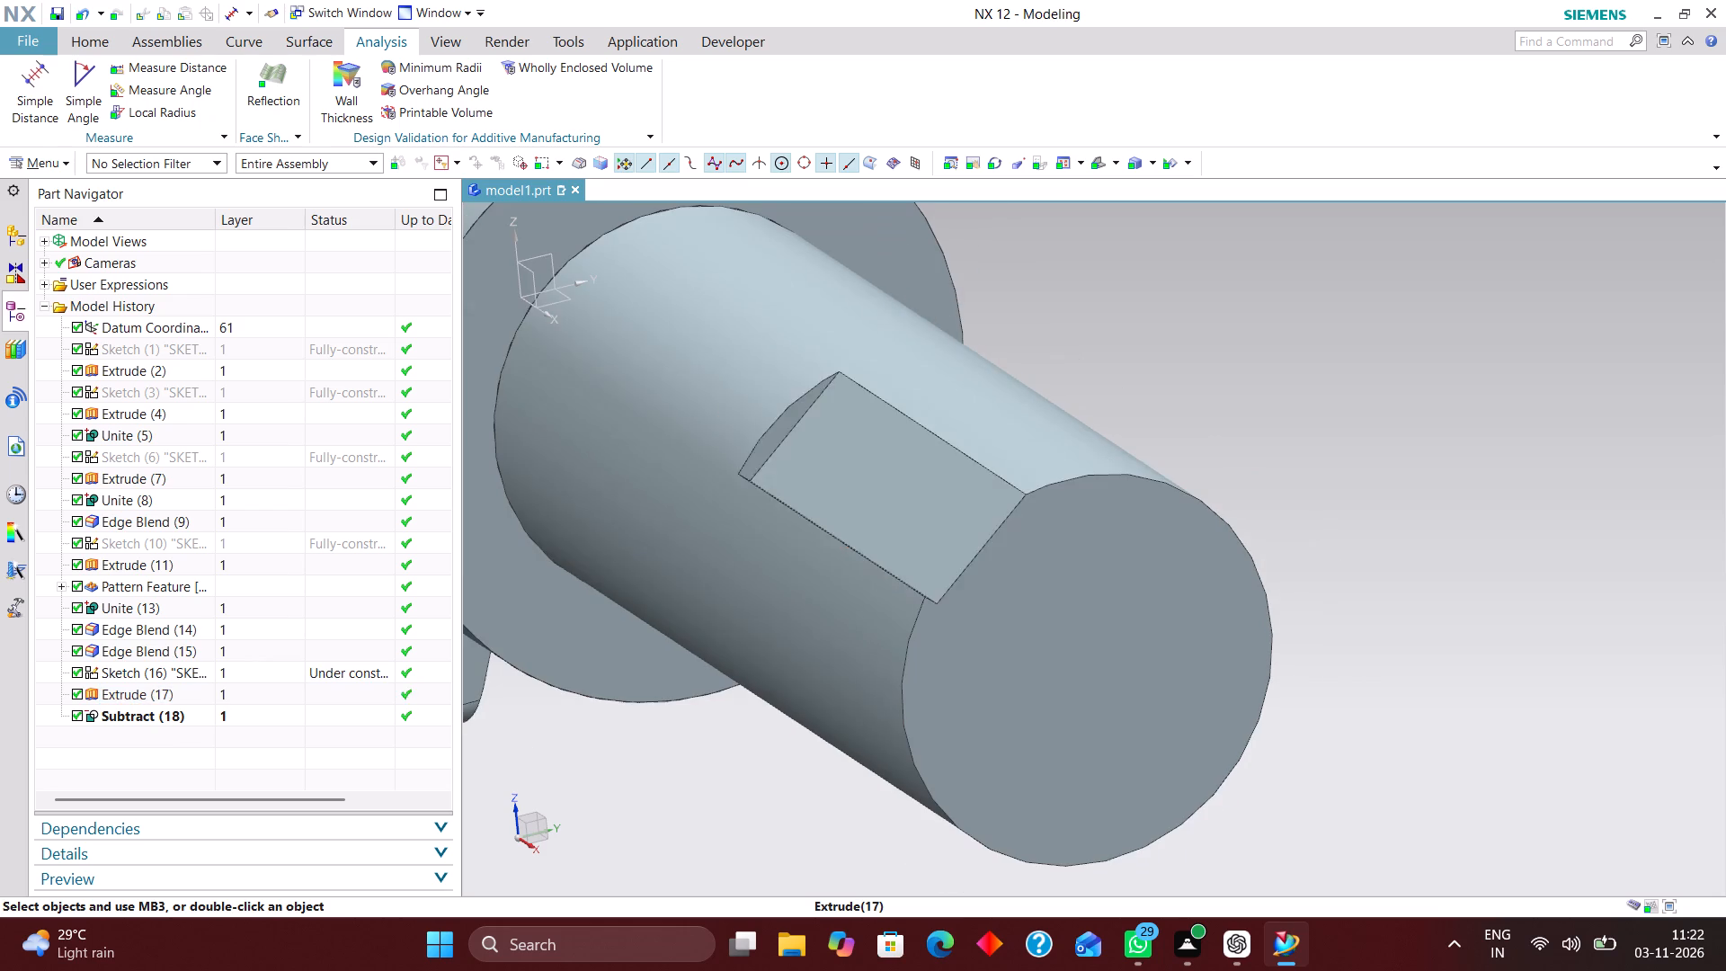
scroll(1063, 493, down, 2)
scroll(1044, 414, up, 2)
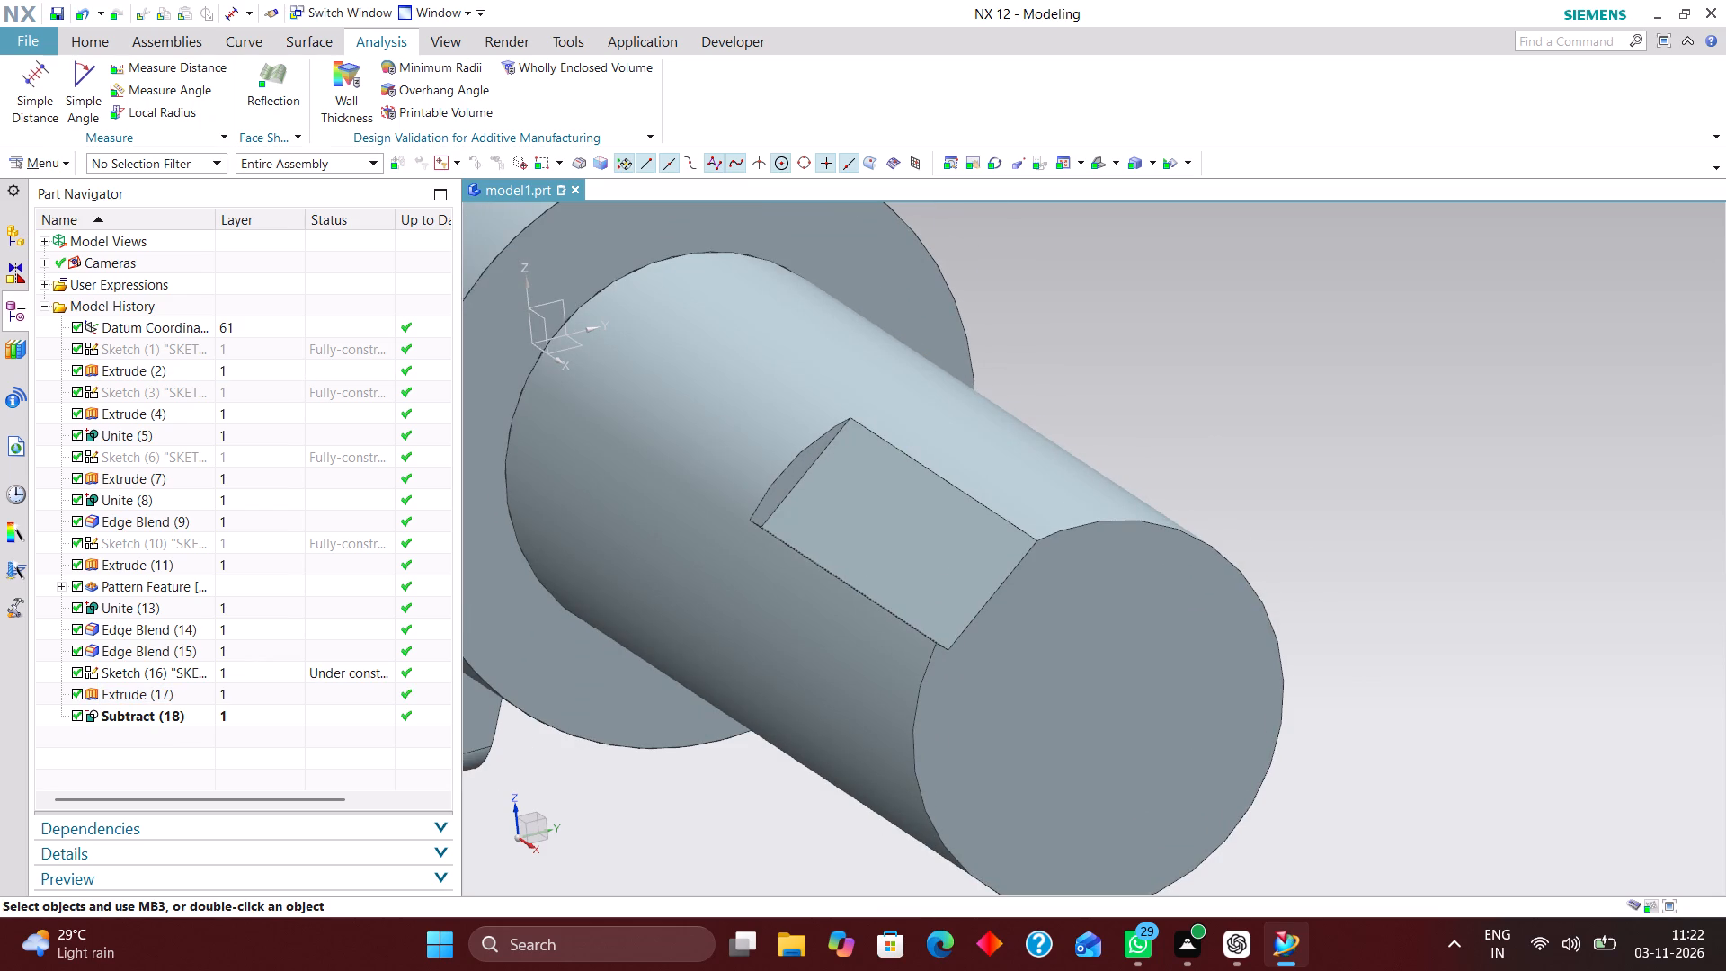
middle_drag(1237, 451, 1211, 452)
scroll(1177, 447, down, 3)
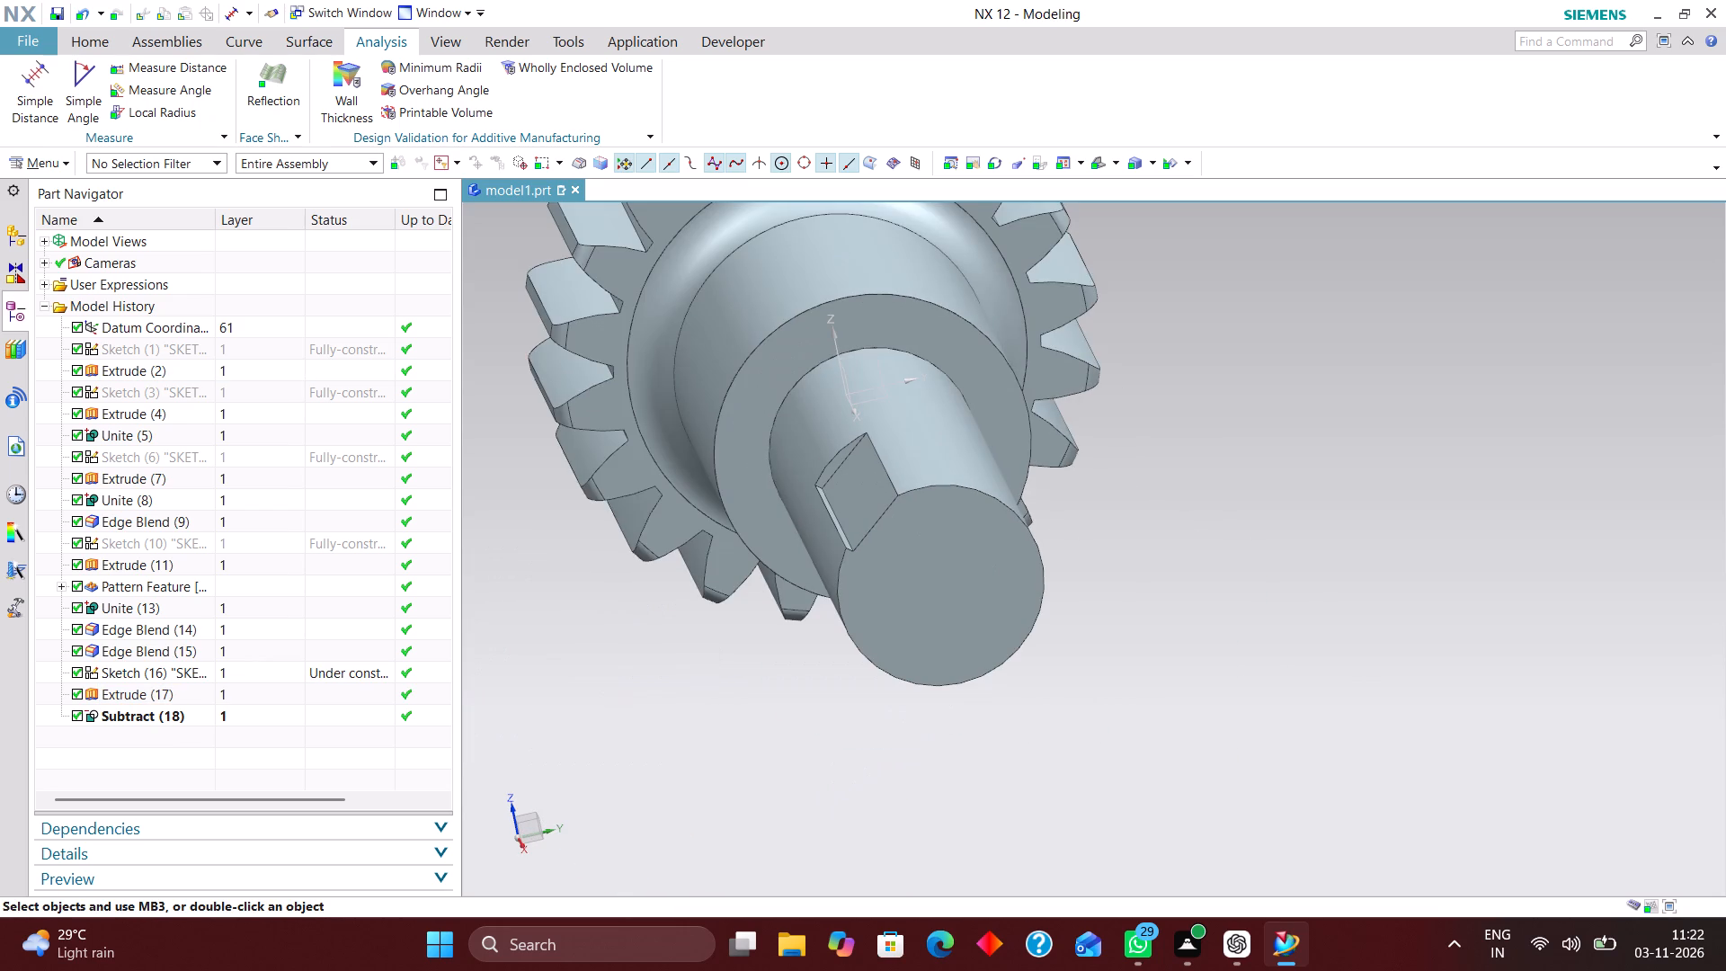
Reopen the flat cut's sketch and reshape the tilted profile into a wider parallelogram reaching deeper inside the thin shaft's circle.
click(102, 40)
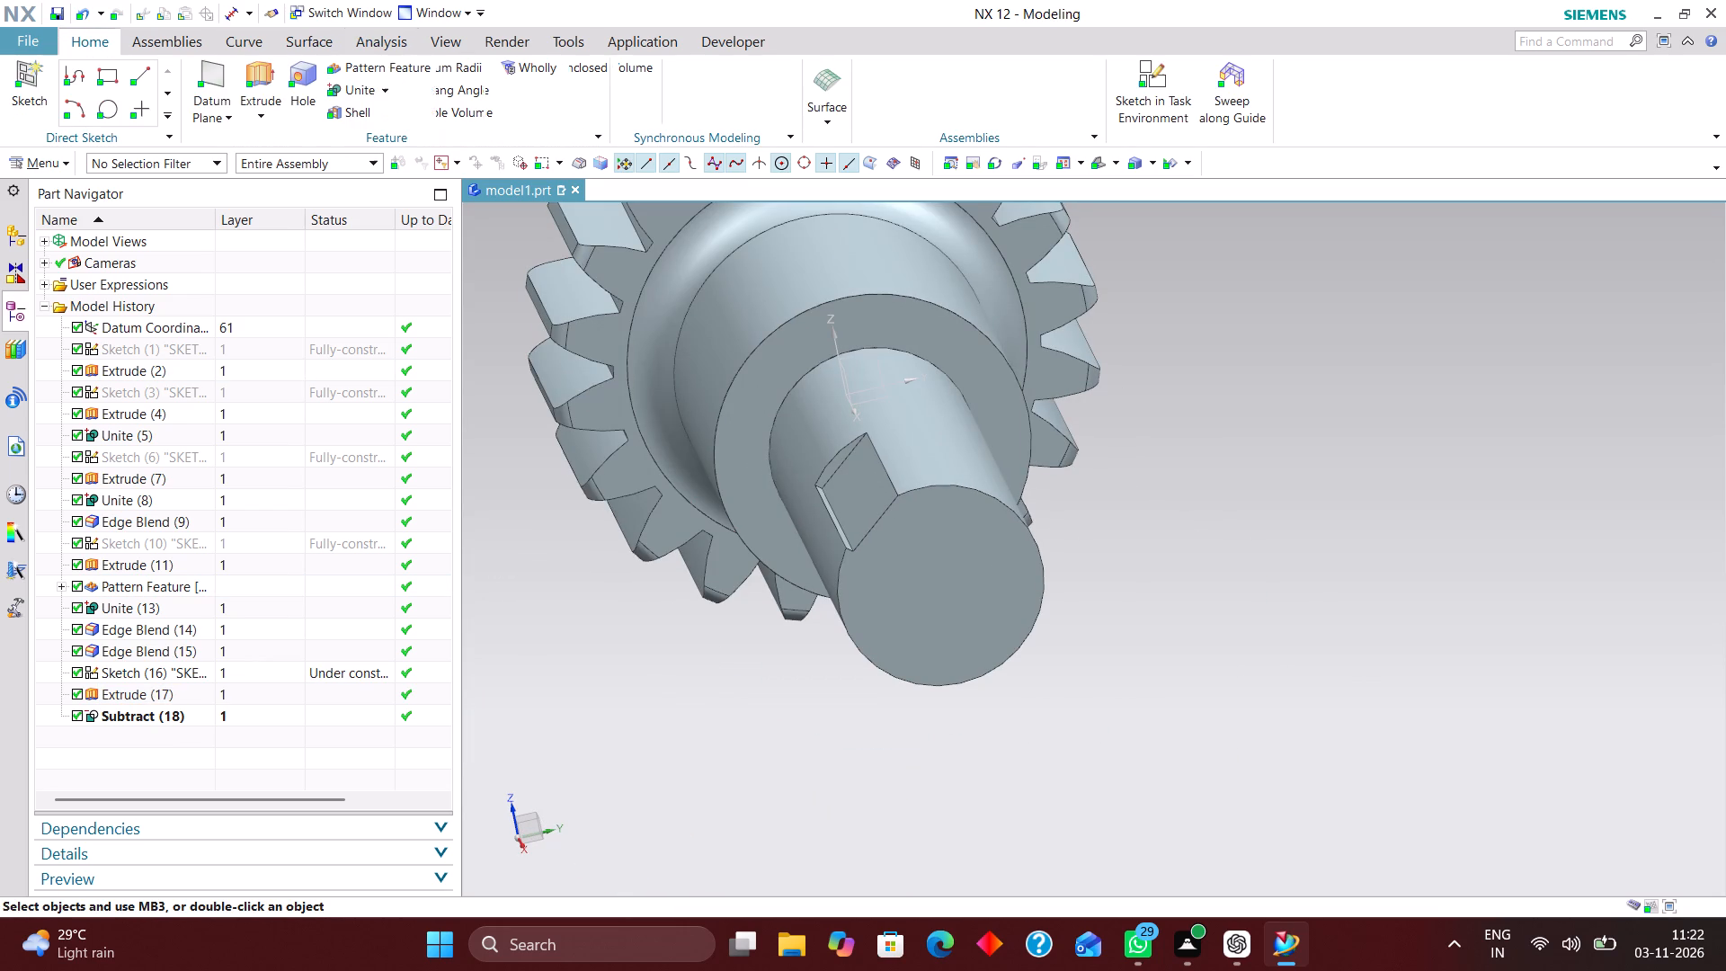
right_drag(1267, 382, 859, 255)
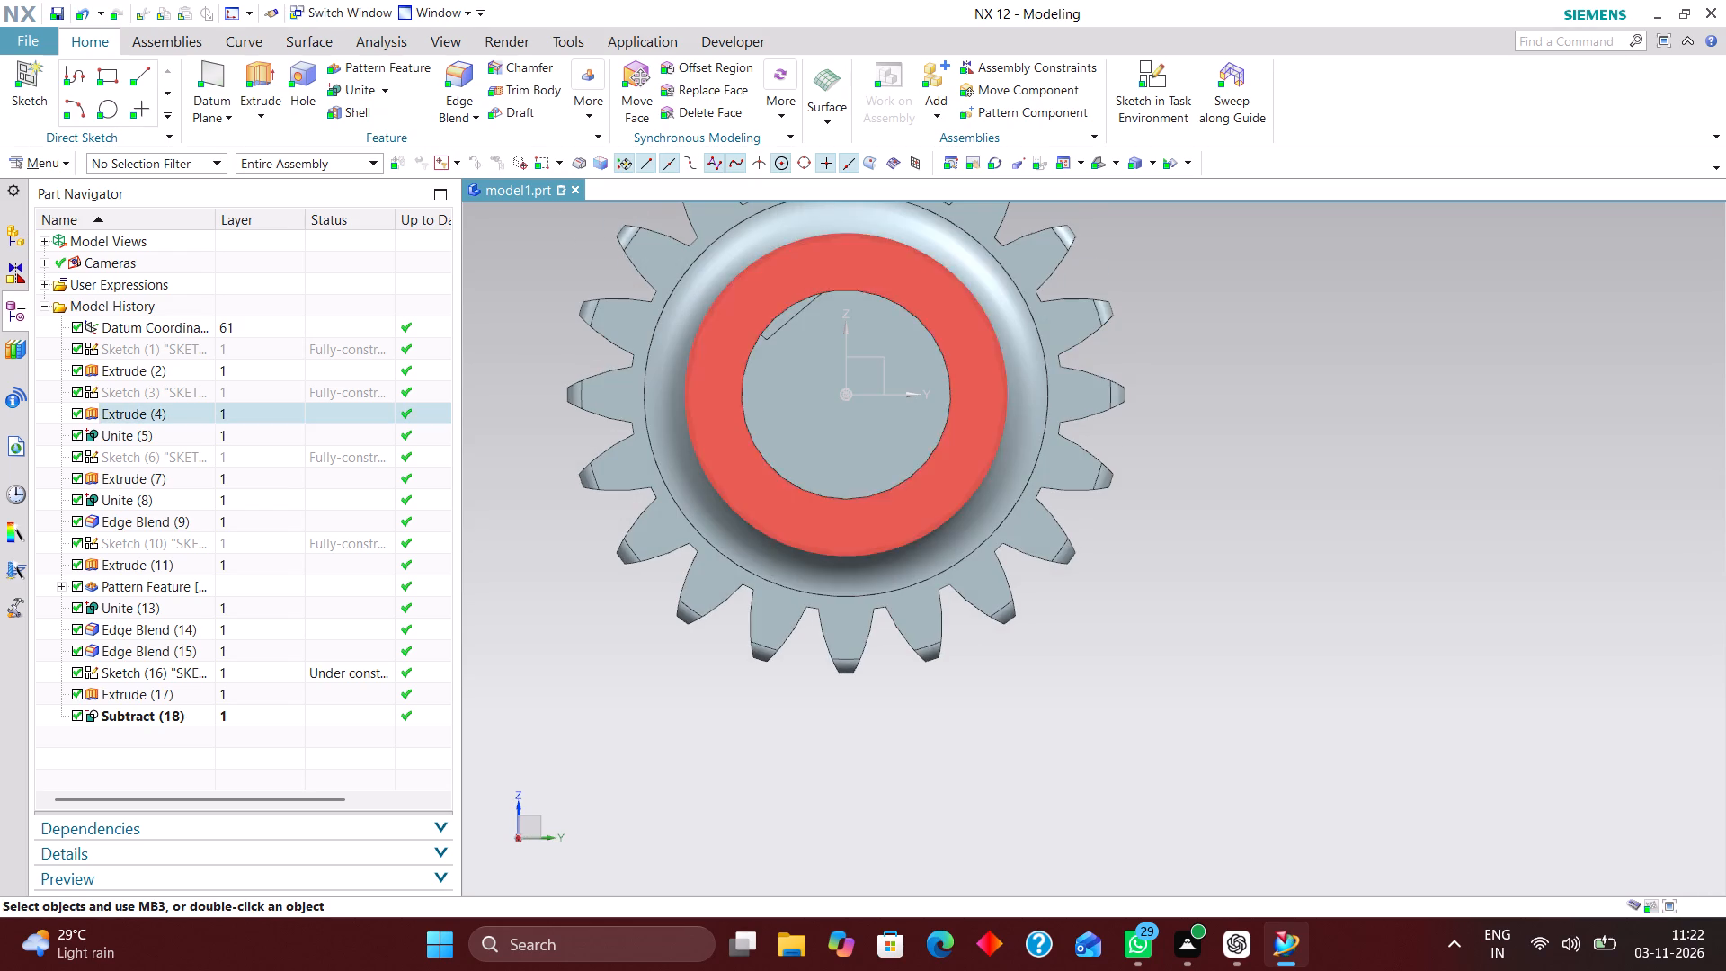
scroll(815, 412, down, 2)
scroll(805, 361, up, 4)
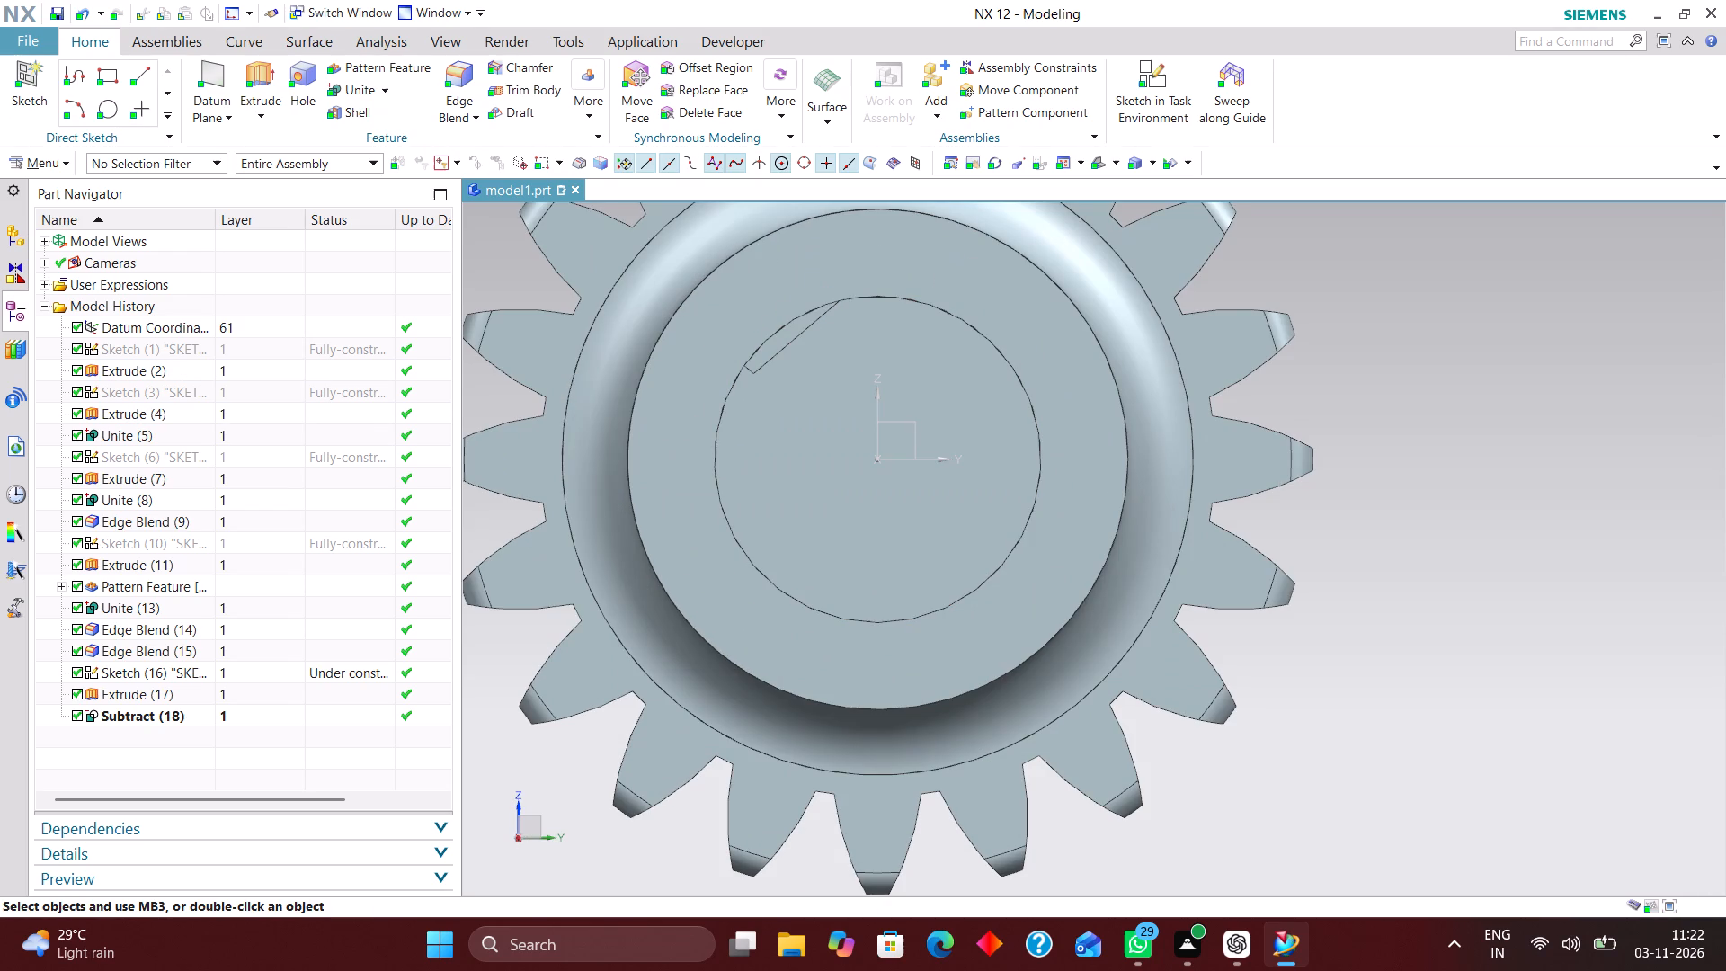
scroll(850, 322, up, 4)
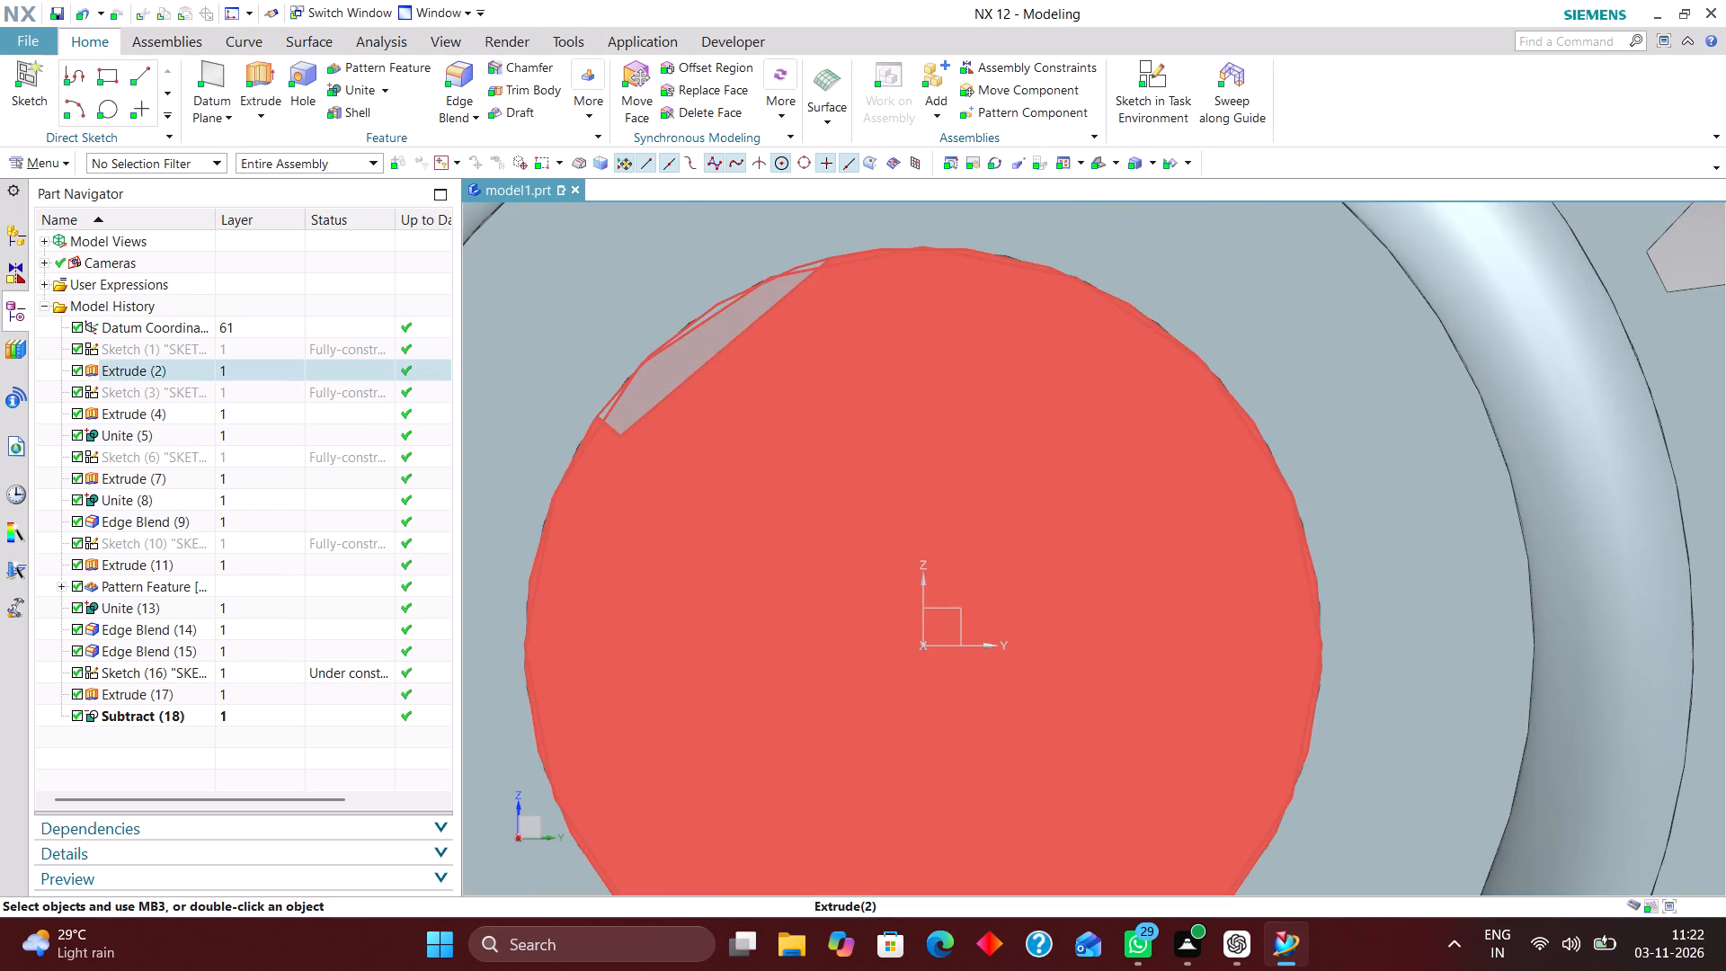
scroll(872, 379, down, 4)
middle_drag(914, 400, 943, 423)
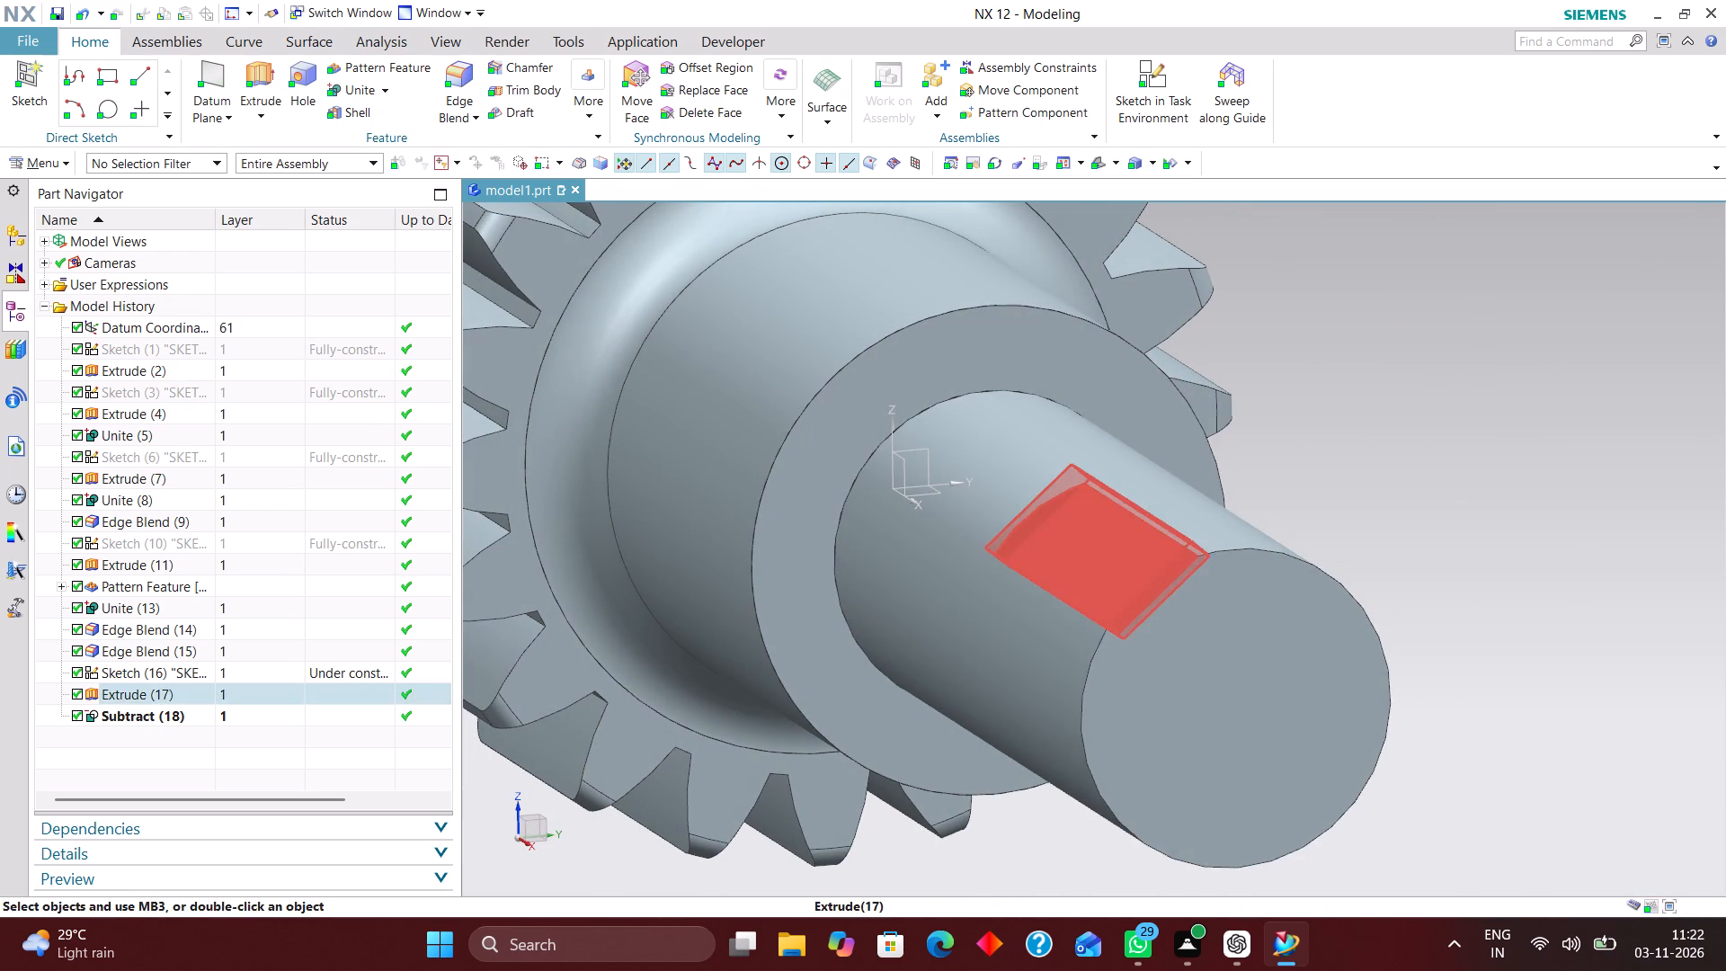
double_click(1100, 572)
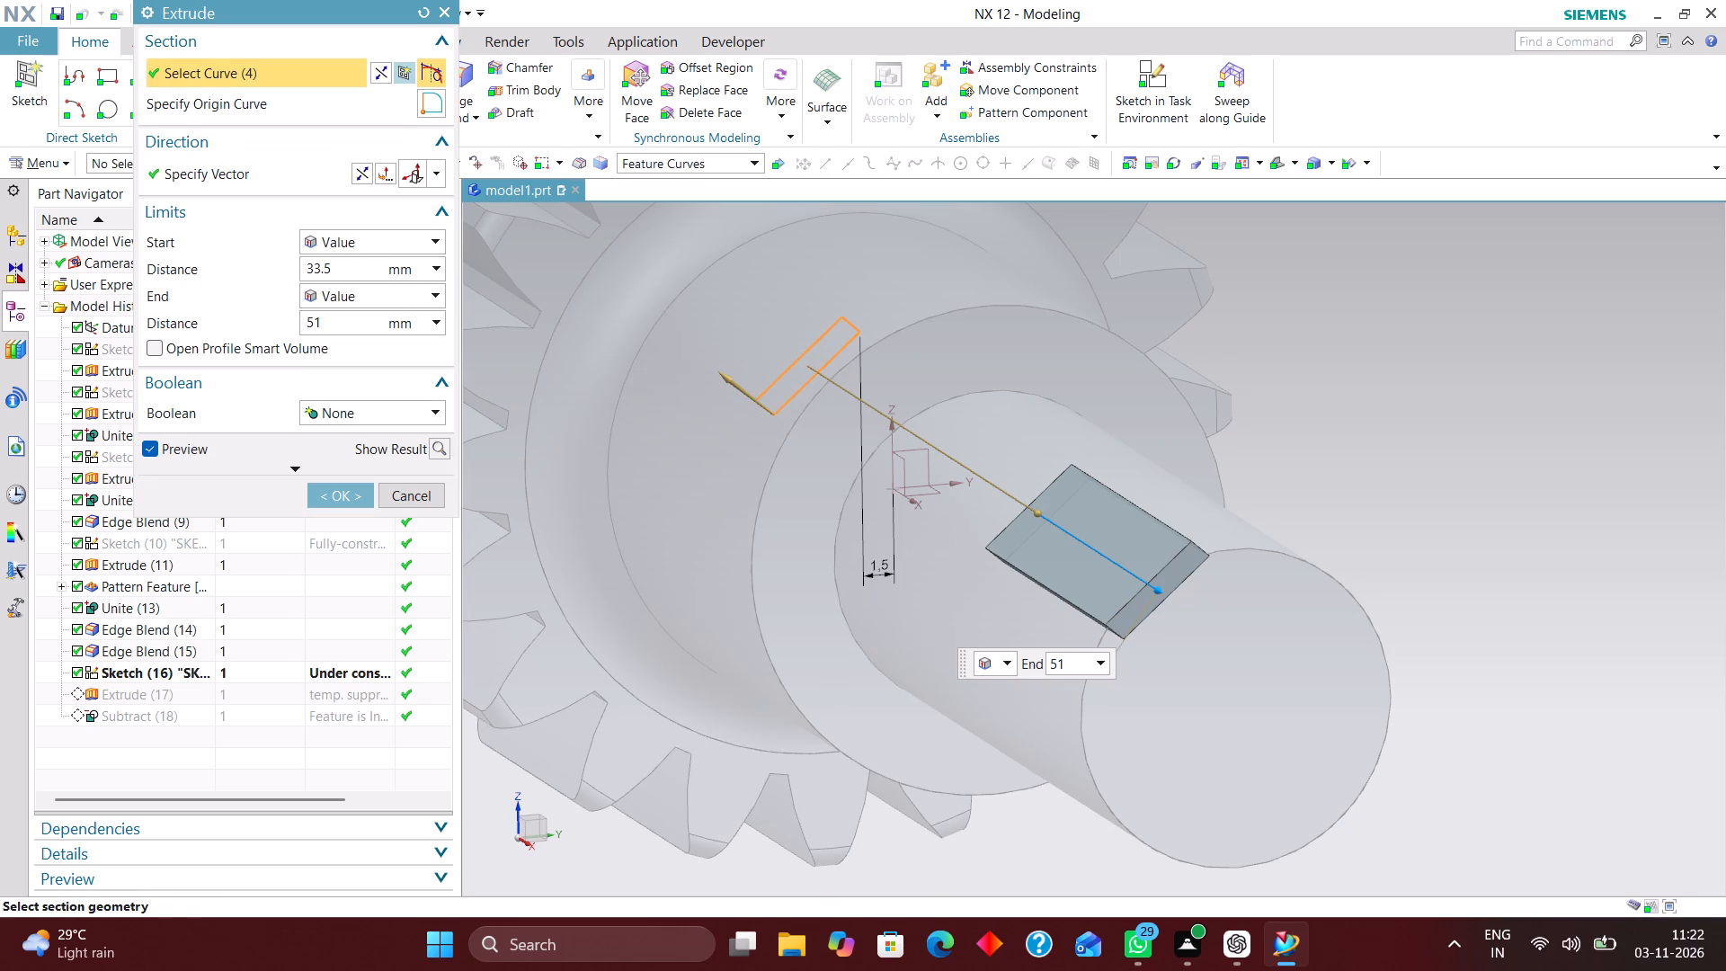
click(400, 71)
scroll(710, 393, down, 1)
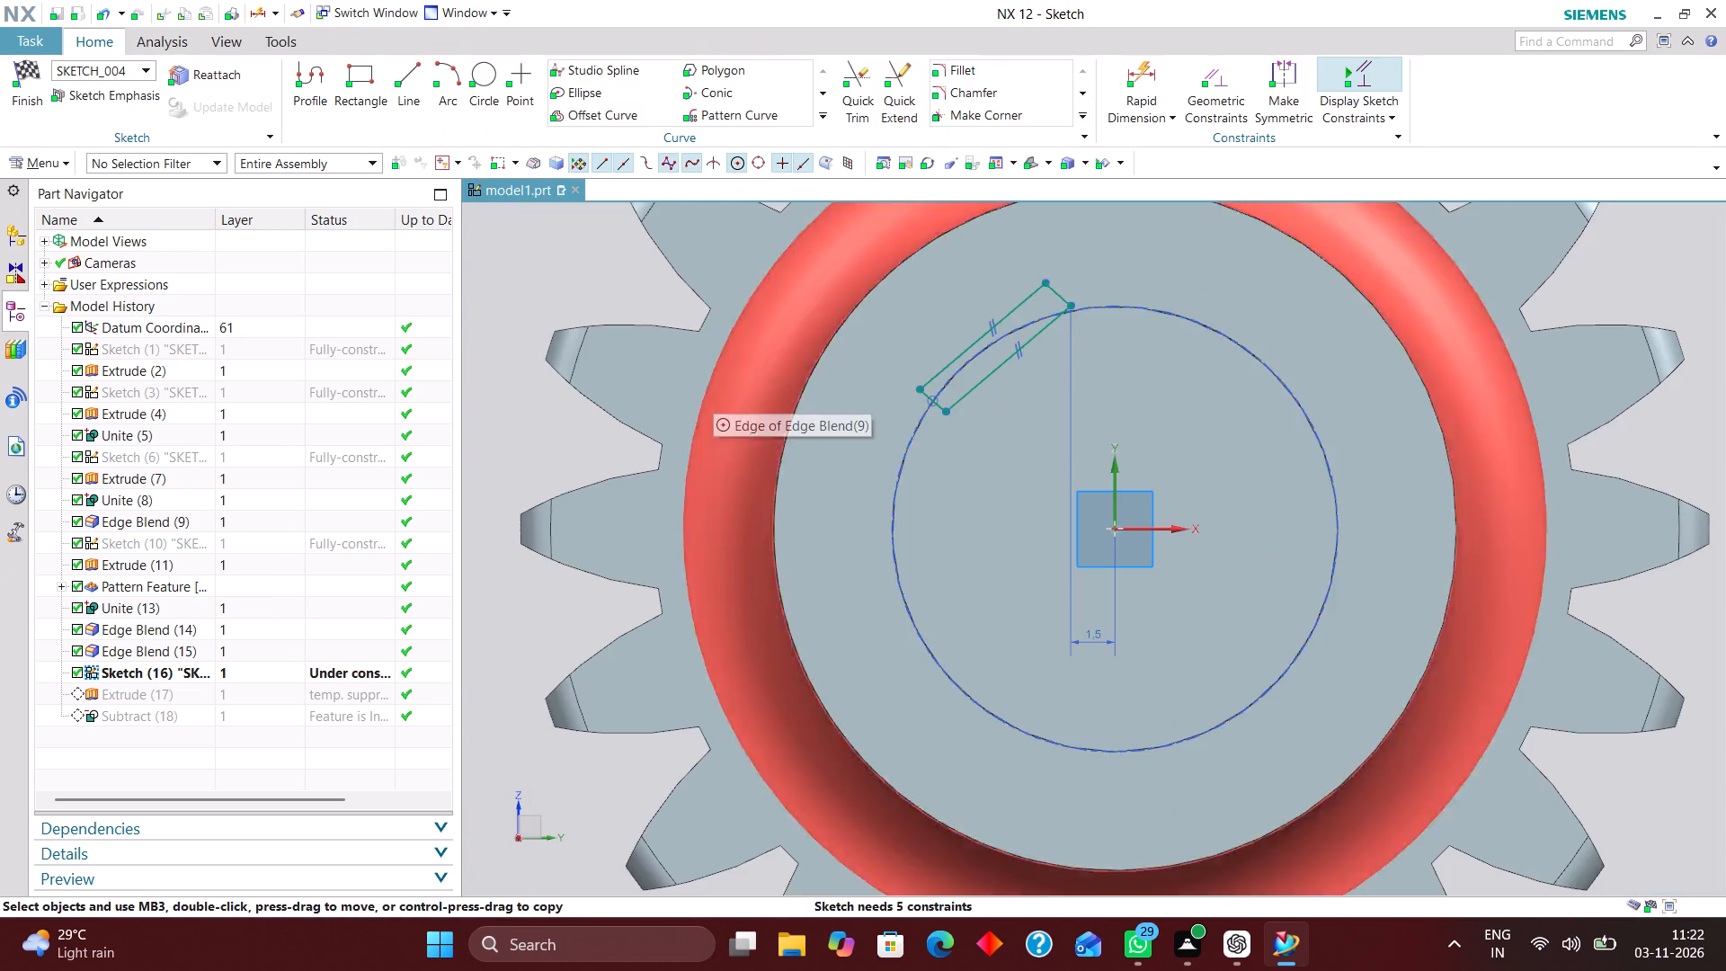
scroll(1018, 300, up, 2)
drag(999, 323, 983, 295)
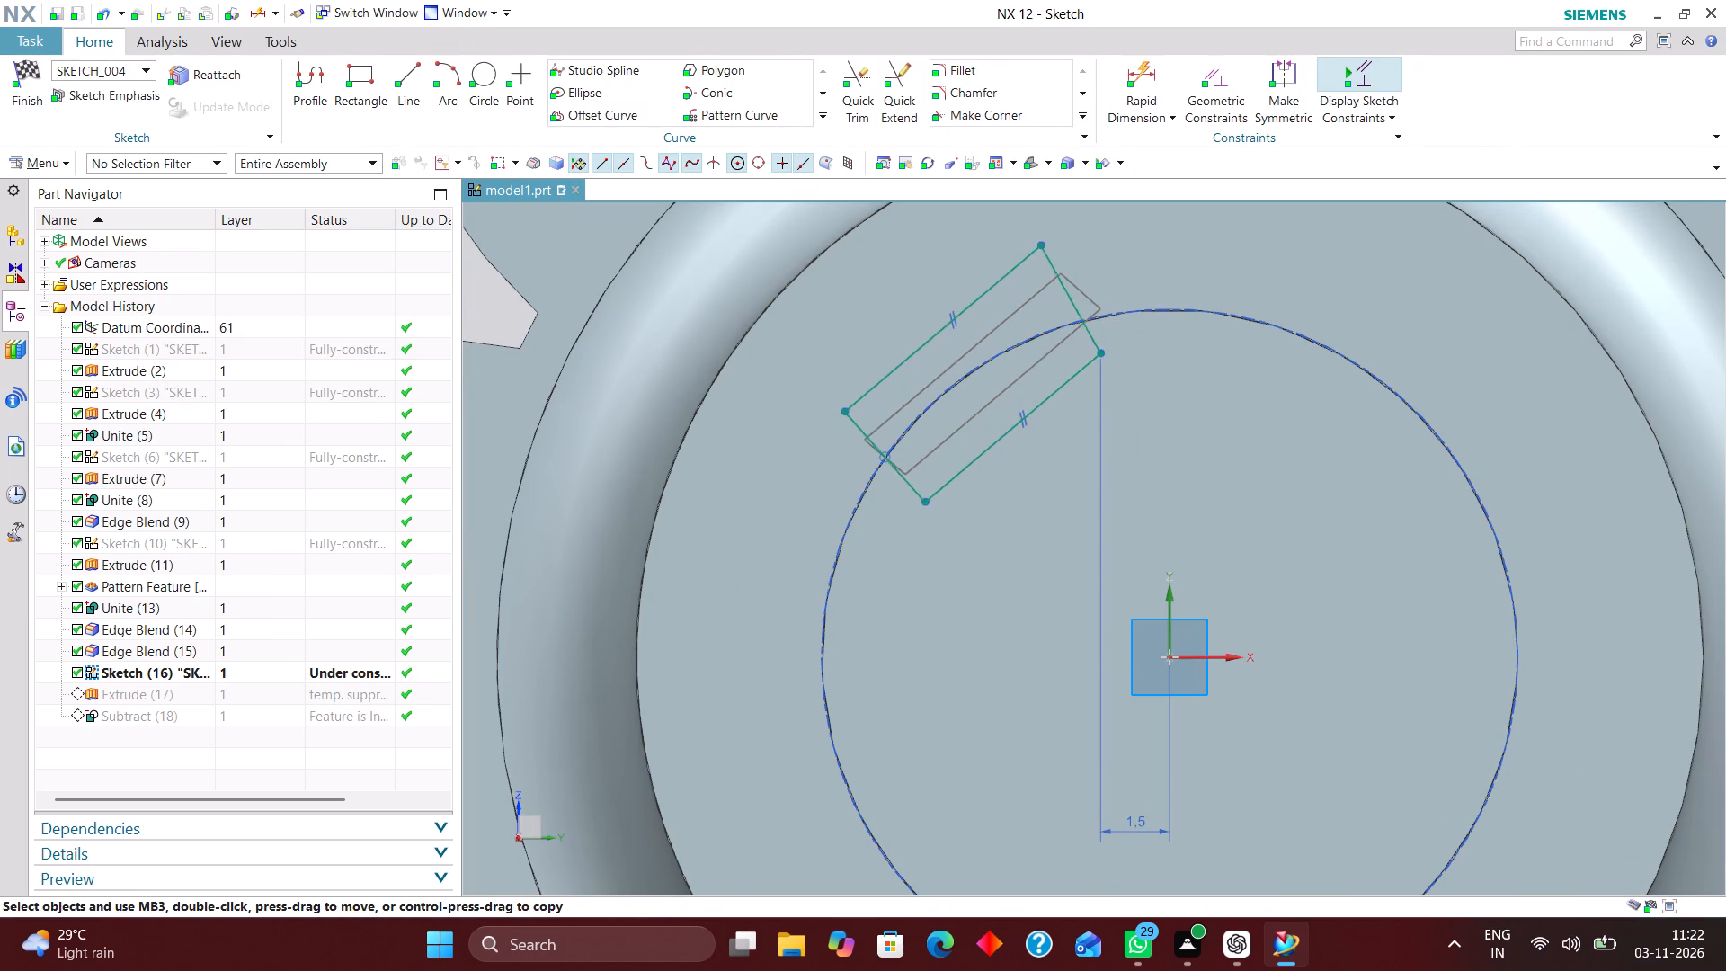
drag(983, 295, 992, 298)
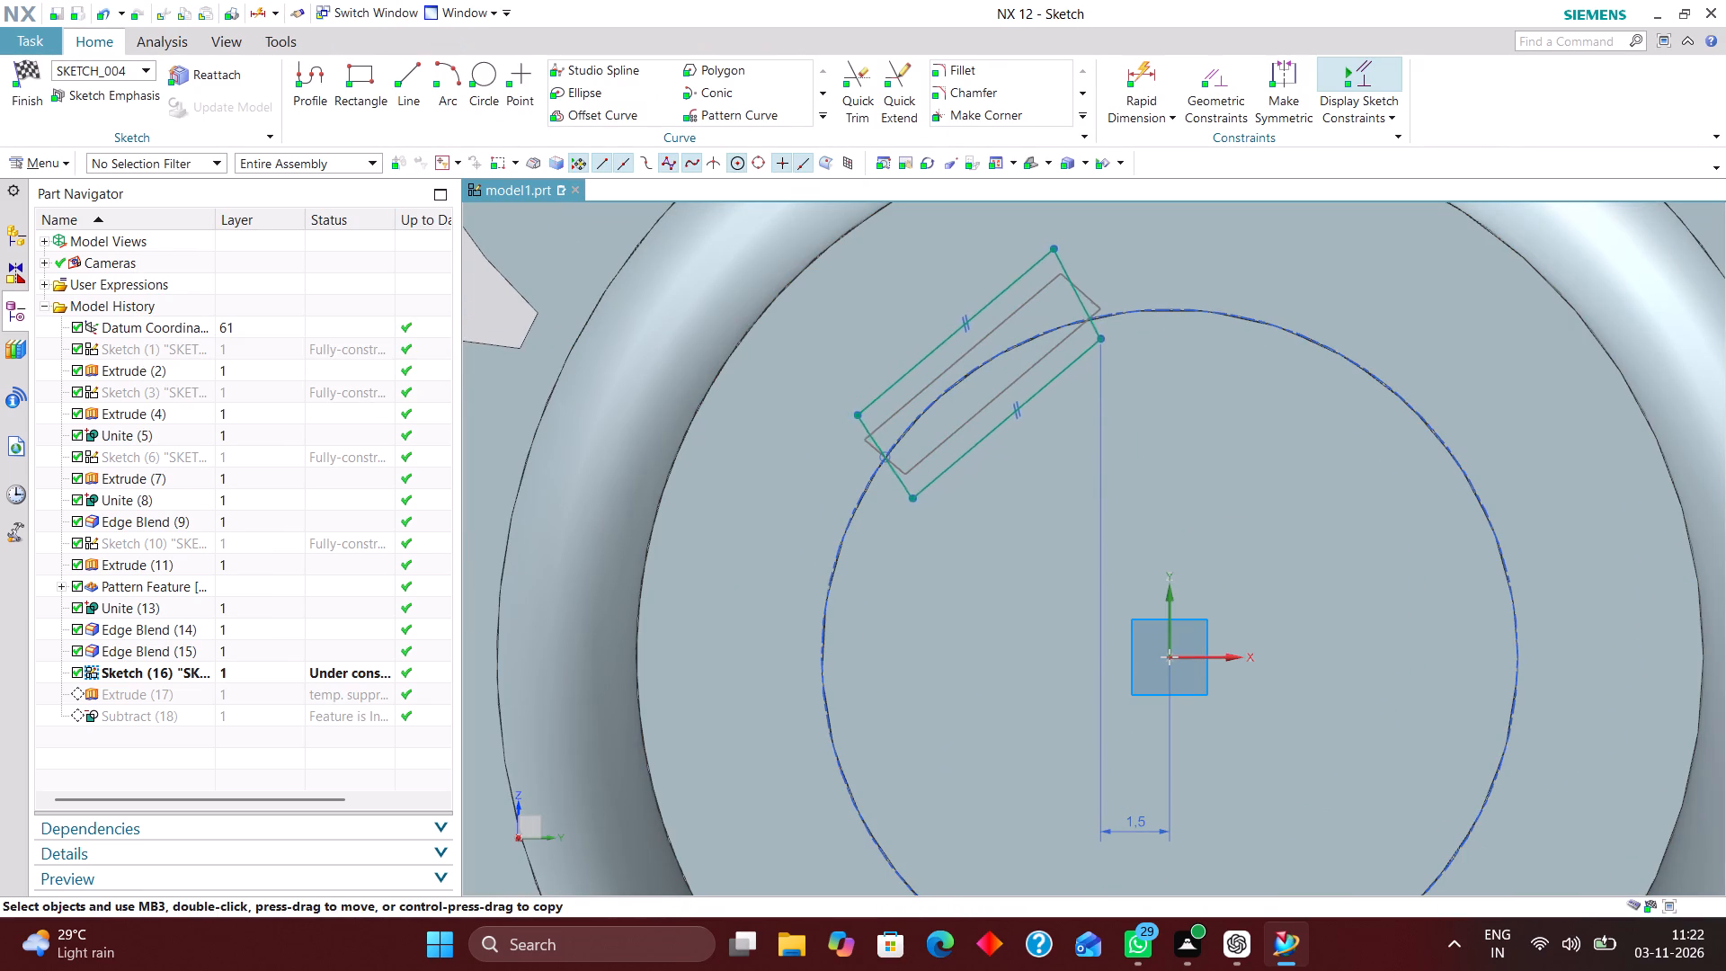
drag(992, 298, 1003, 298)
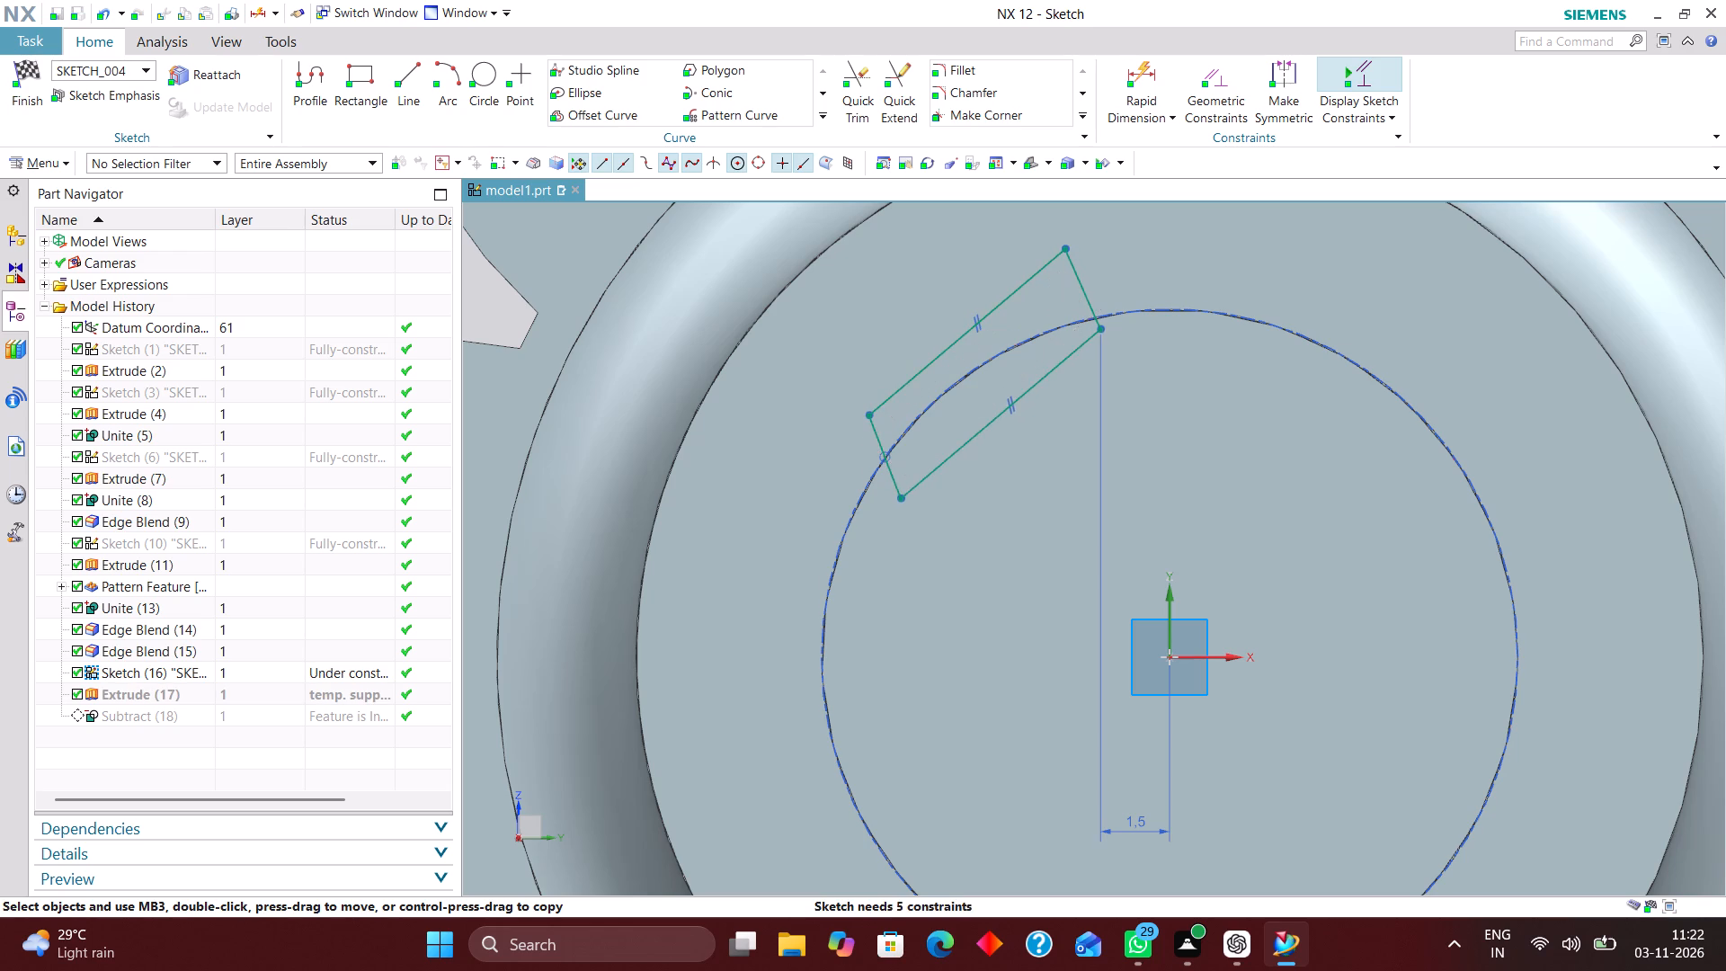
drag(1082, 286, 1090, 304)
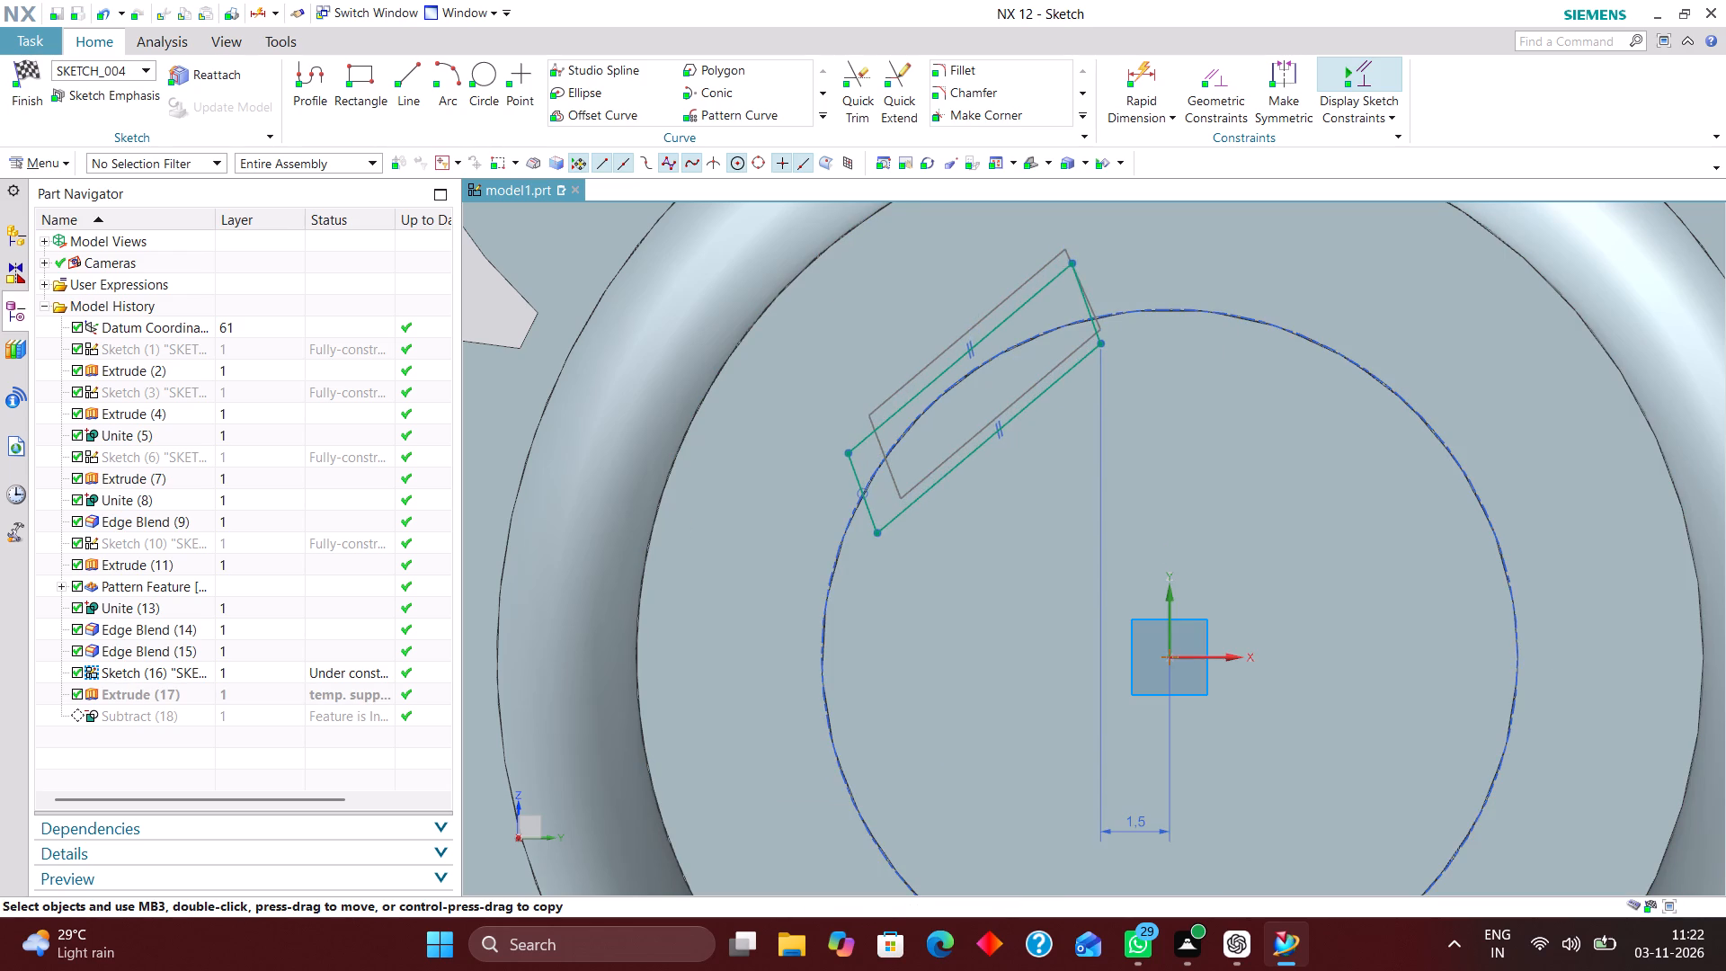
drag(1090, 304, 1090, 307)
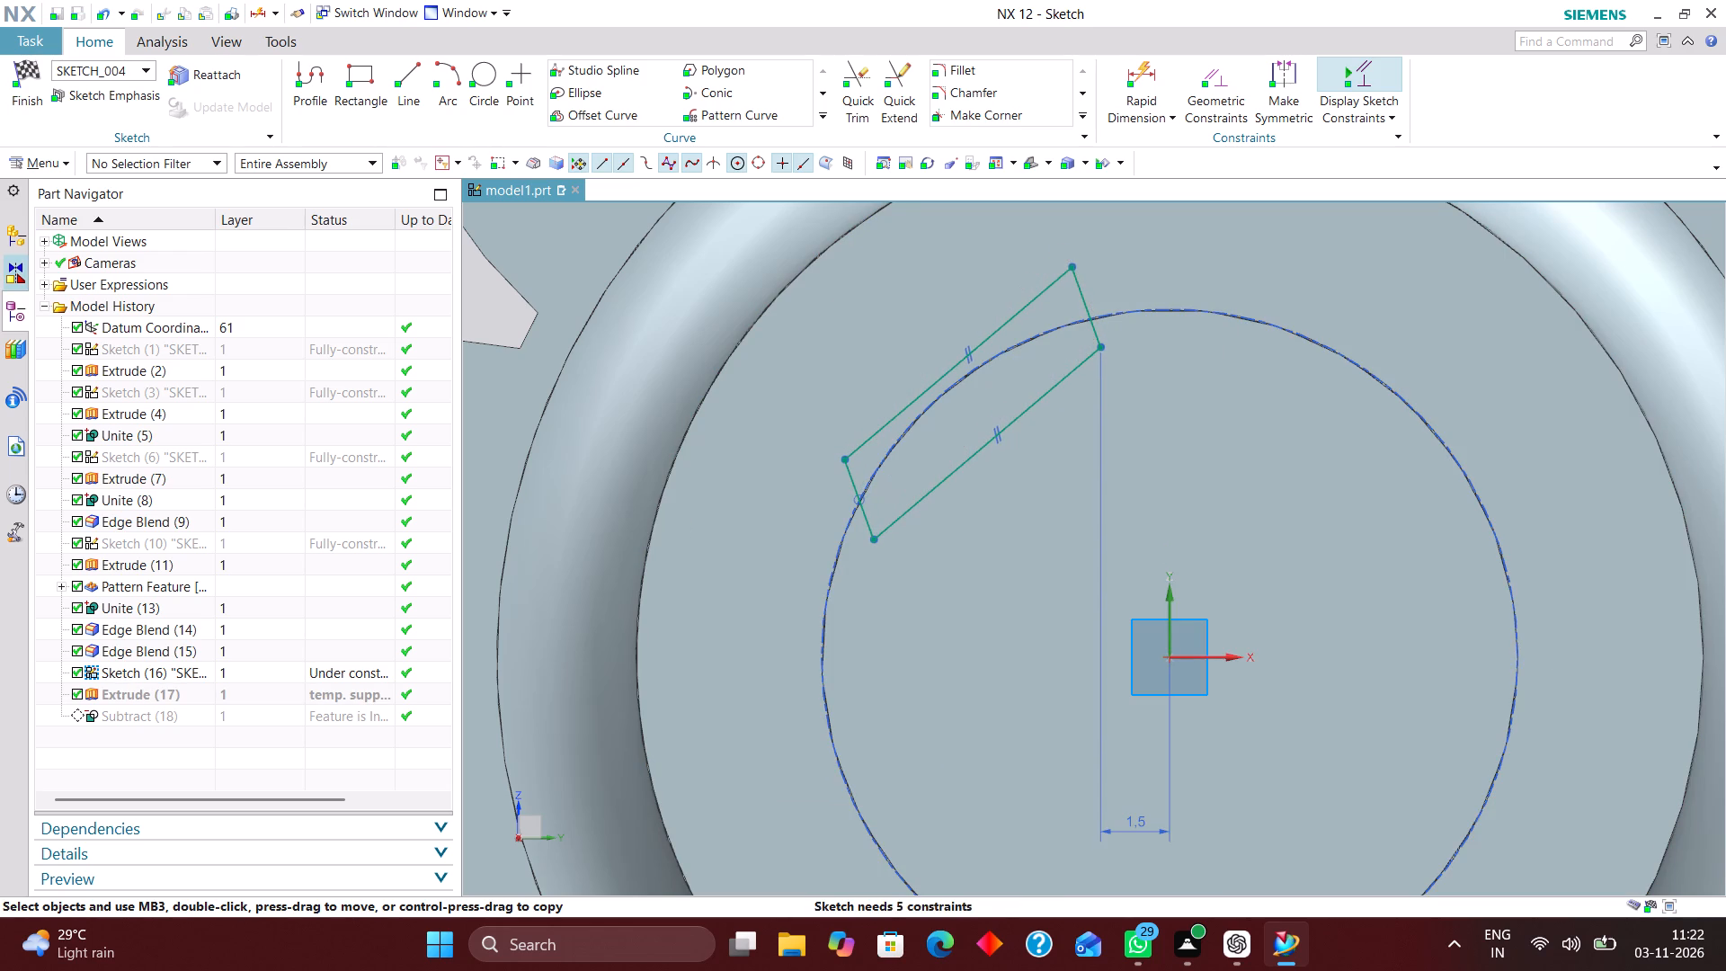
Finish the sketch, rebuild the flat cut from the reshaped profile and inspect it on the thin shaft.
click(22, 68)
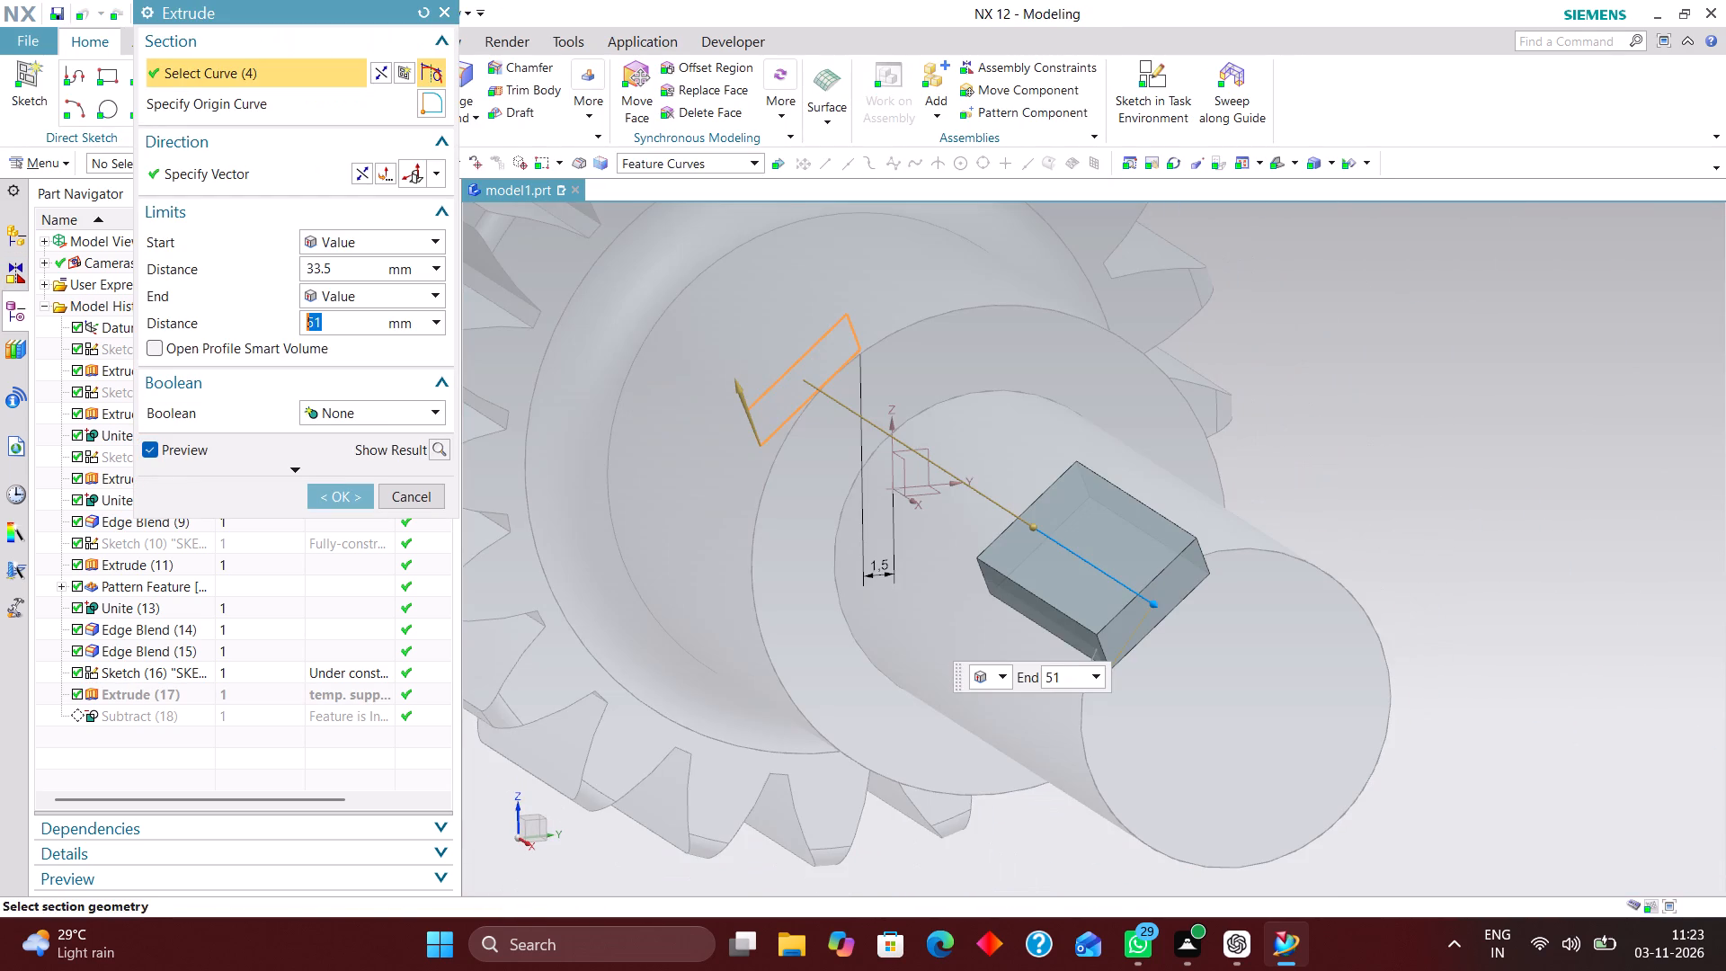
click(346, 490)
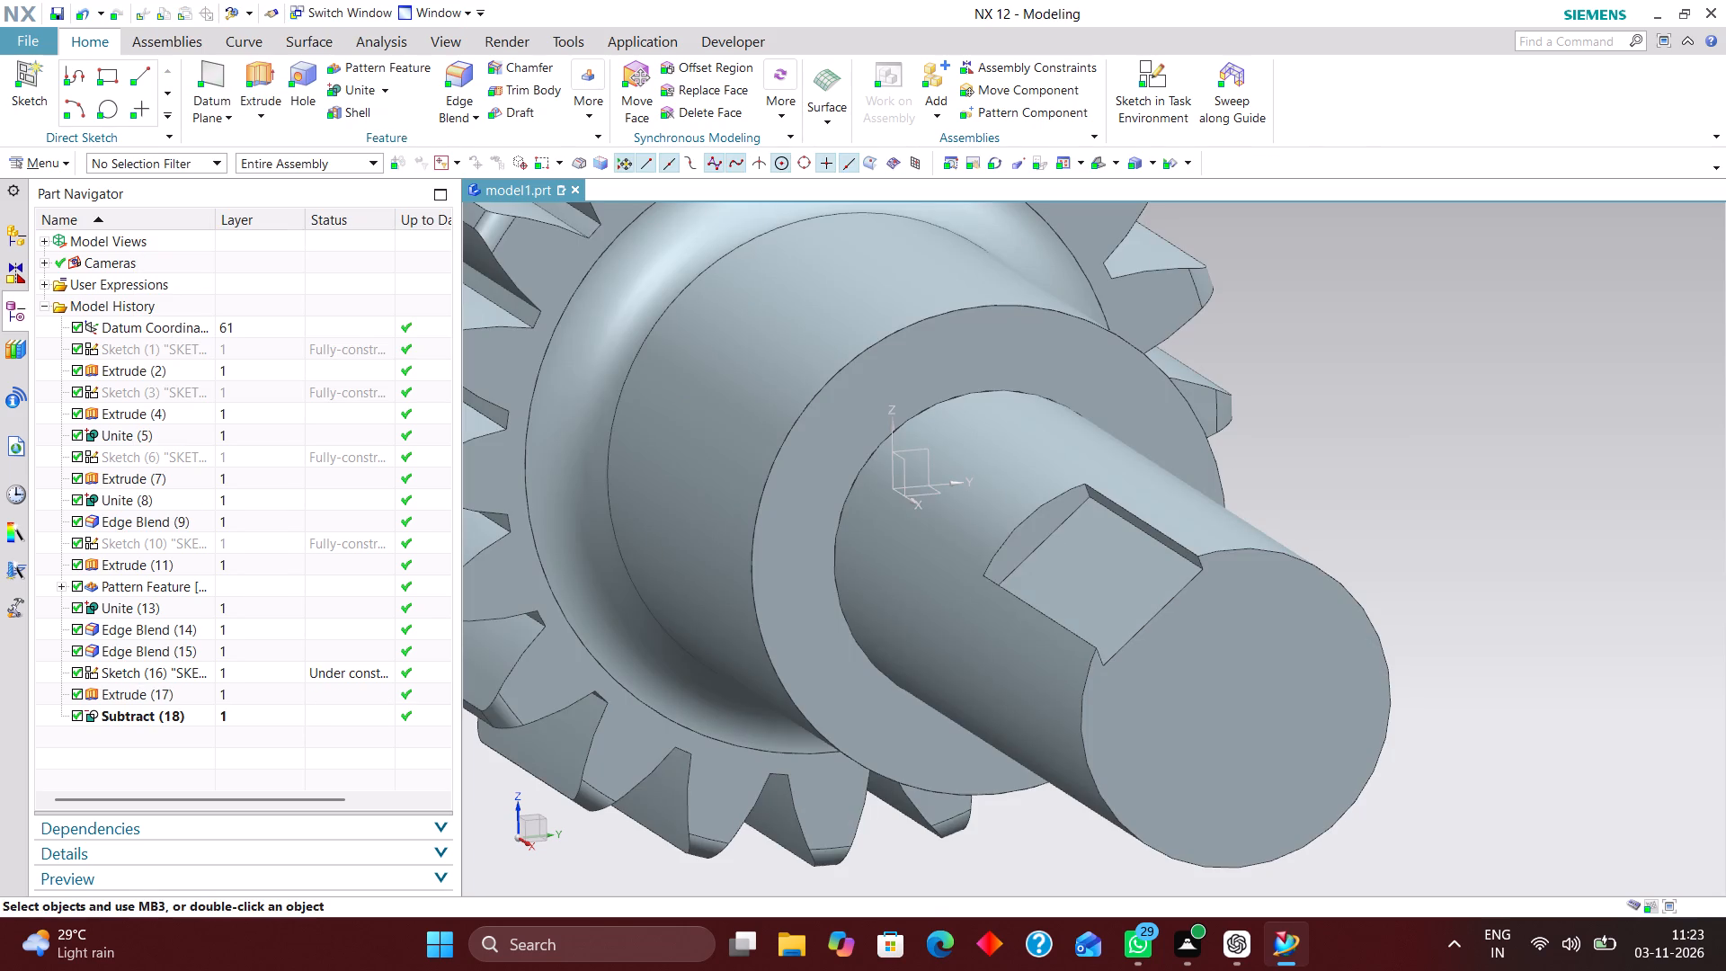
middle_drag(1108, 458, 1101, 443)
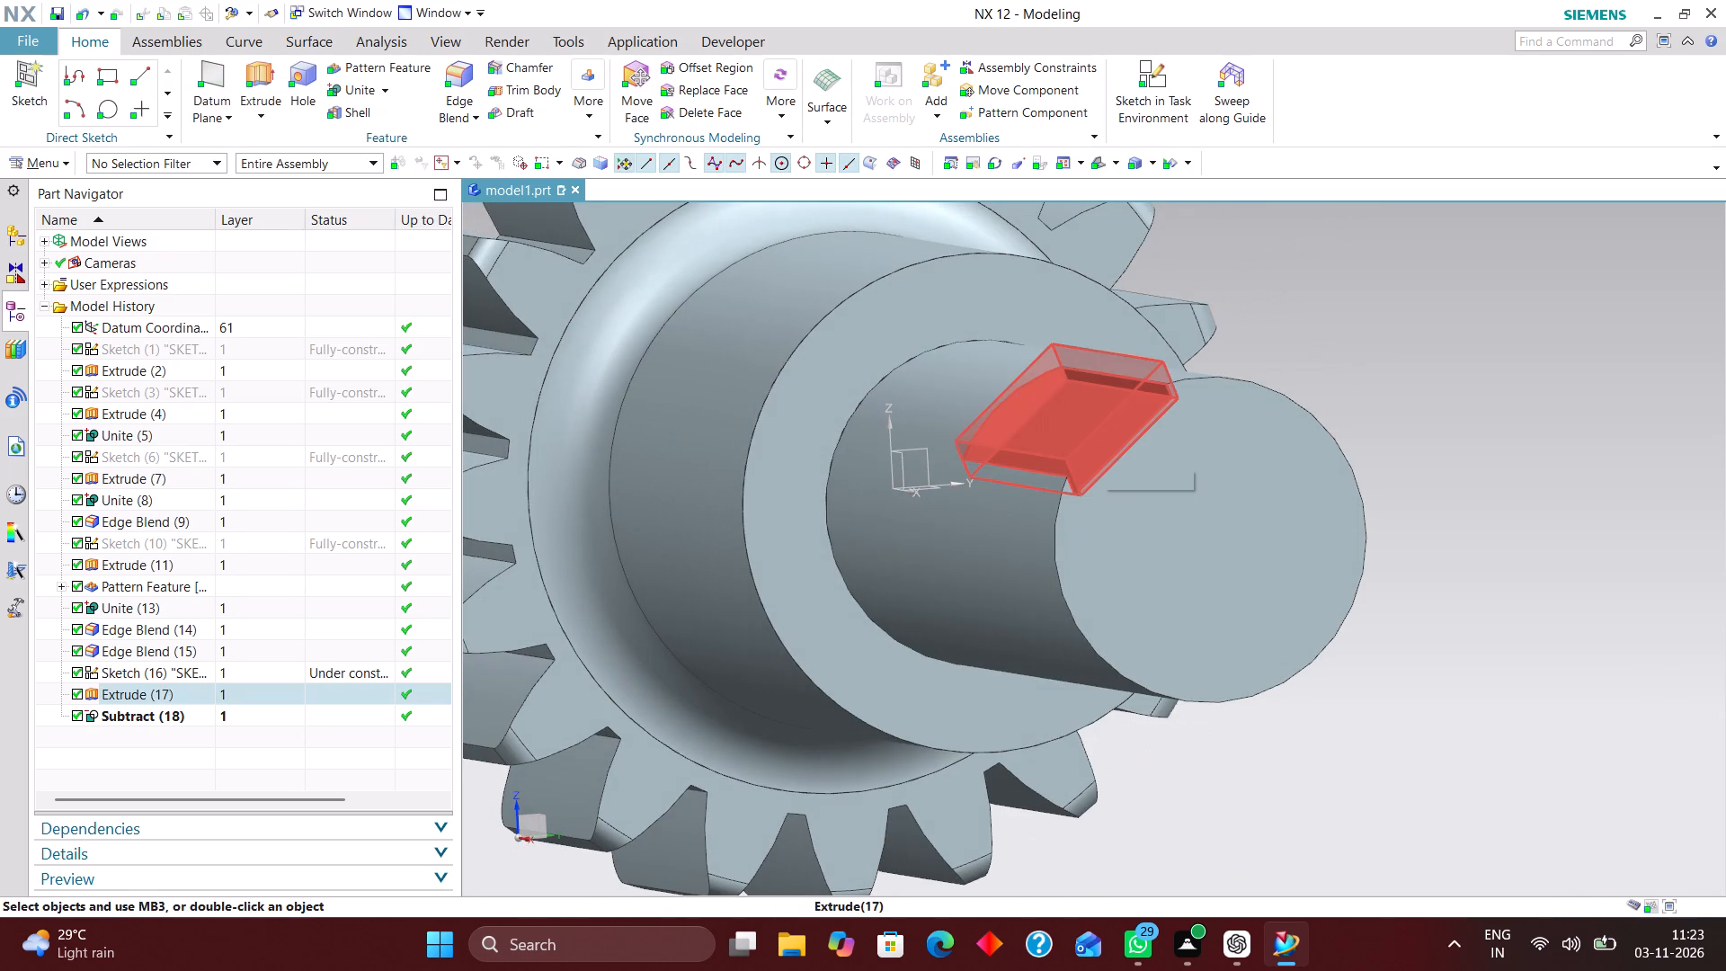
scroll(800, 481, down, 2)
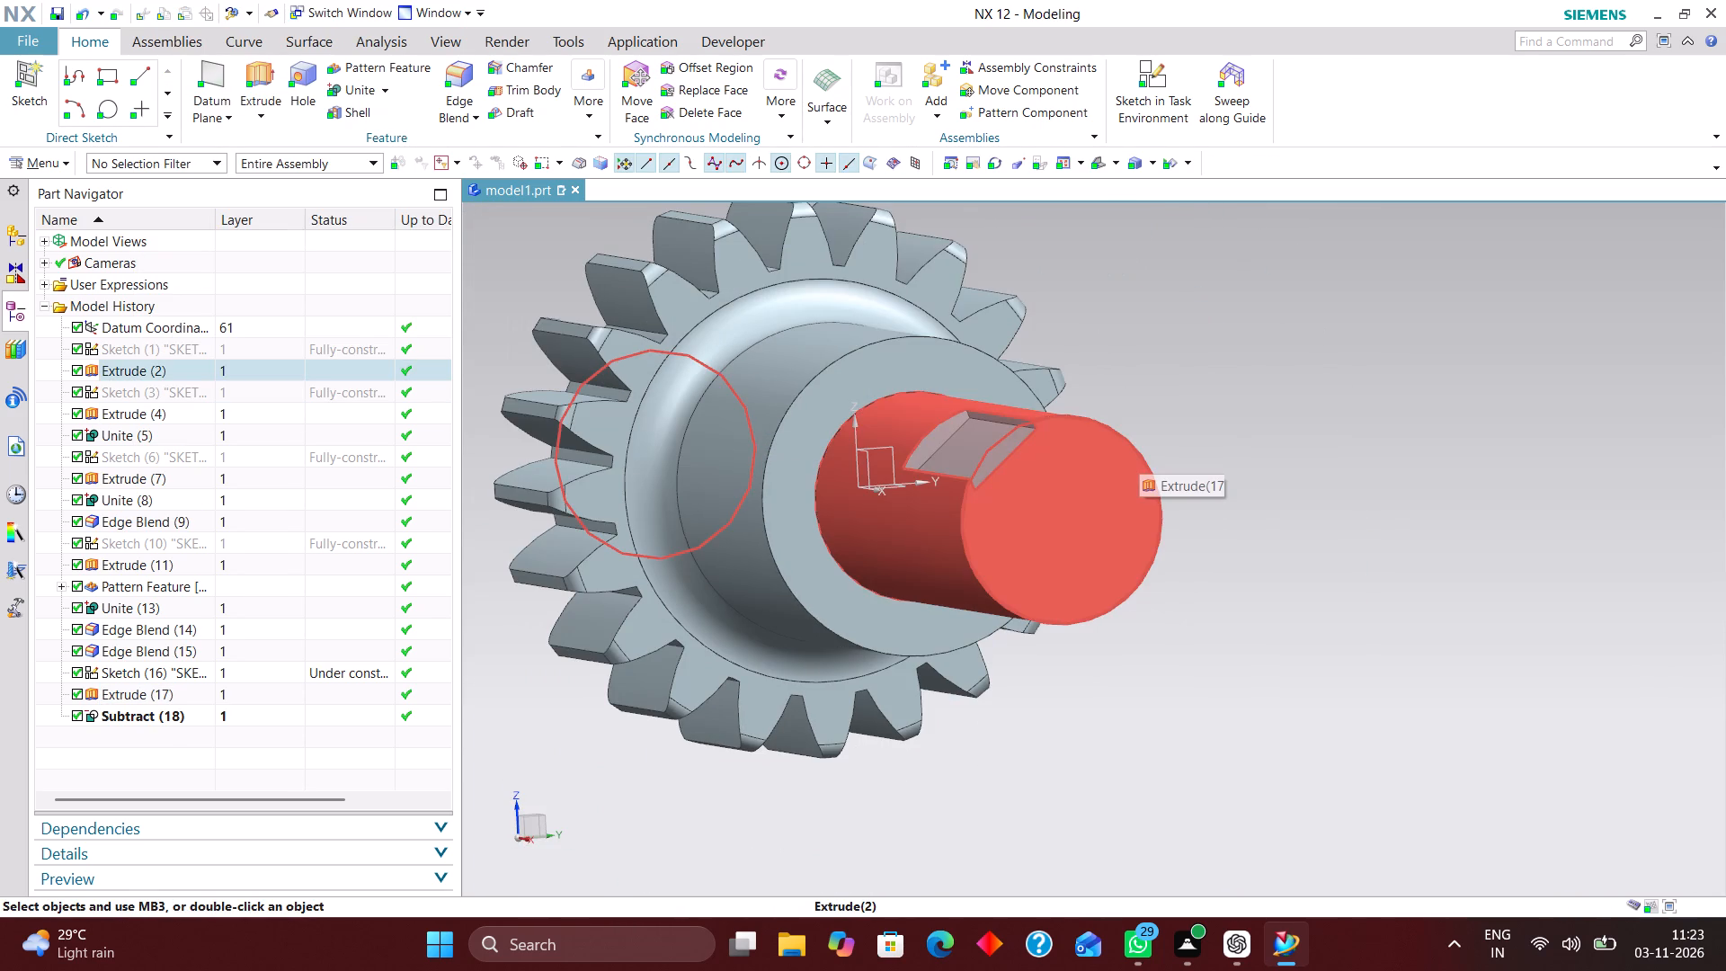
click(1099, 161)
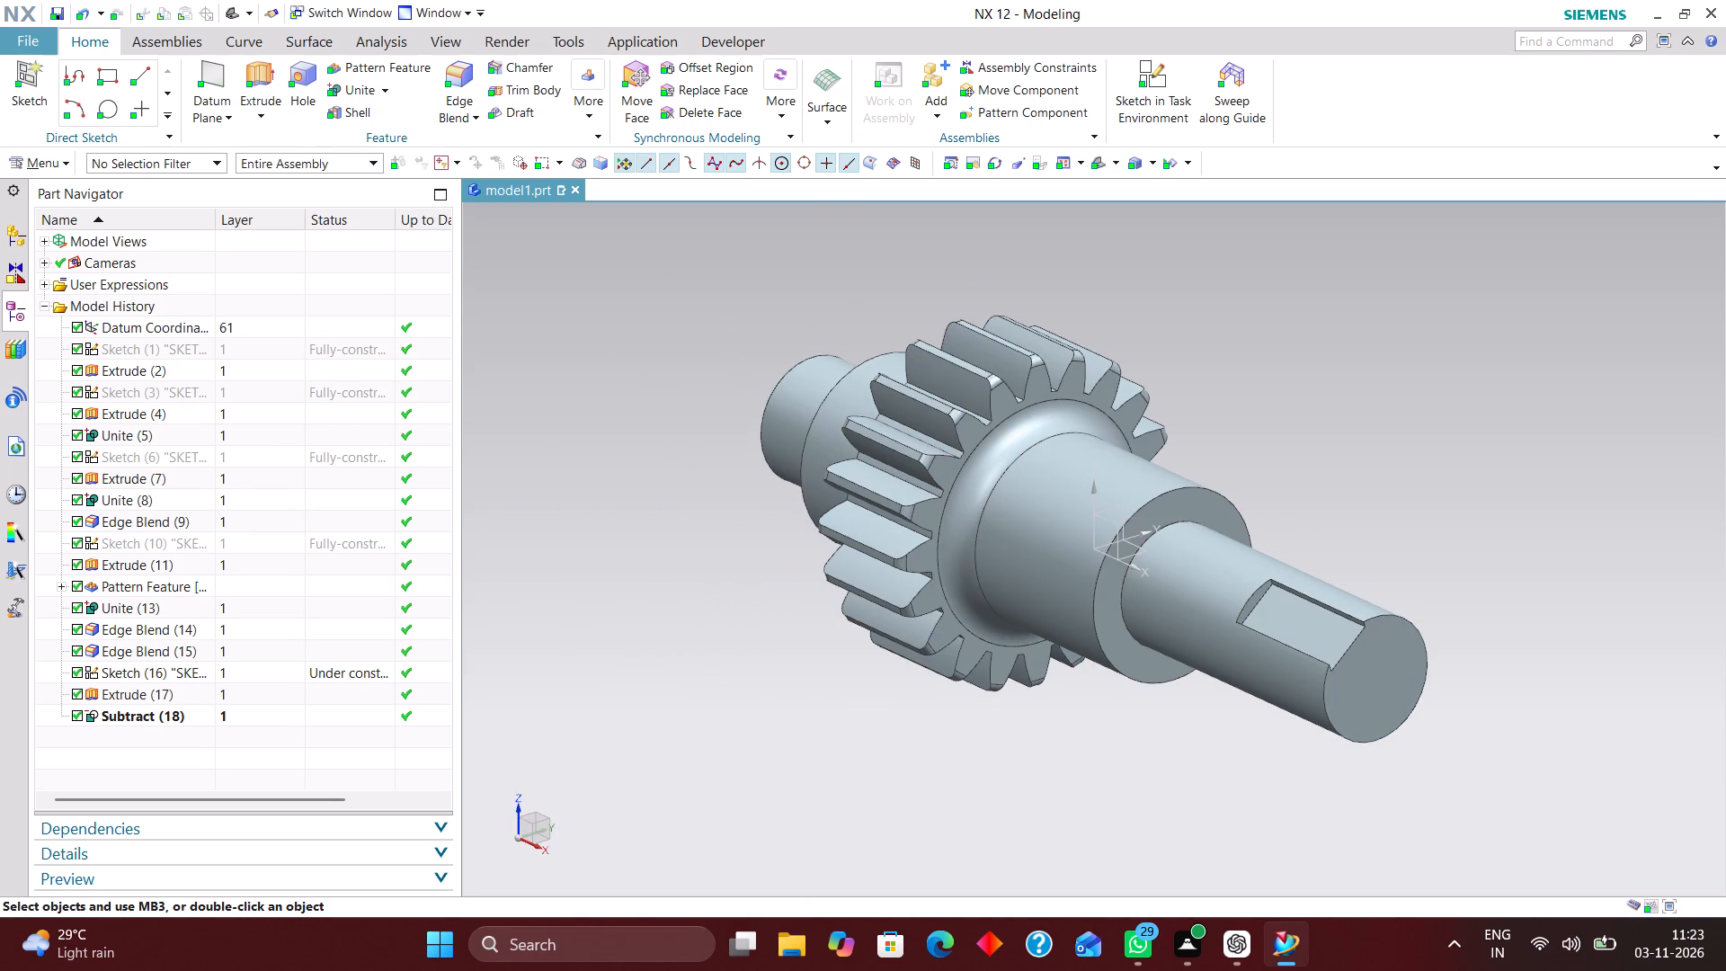
Delete the flat cut's sketch together with its dependent extrude and subtract features.
click(249, 674)
right_click(247, 674)
click(428, 701)
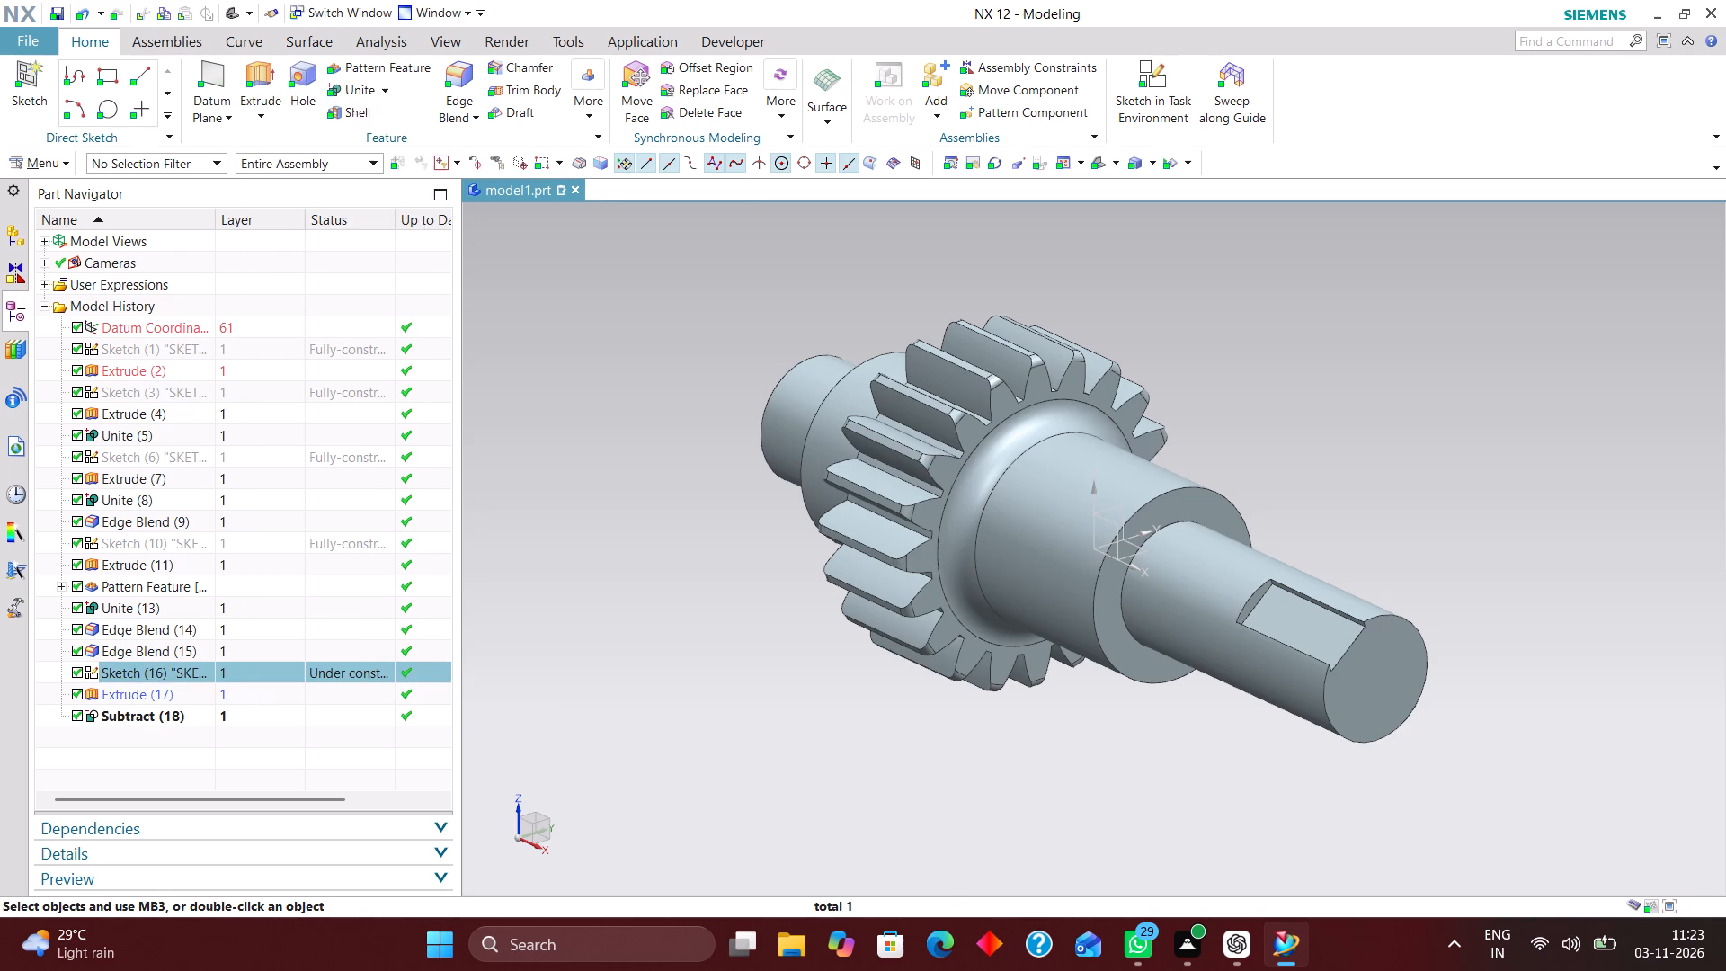
click(565, 256)
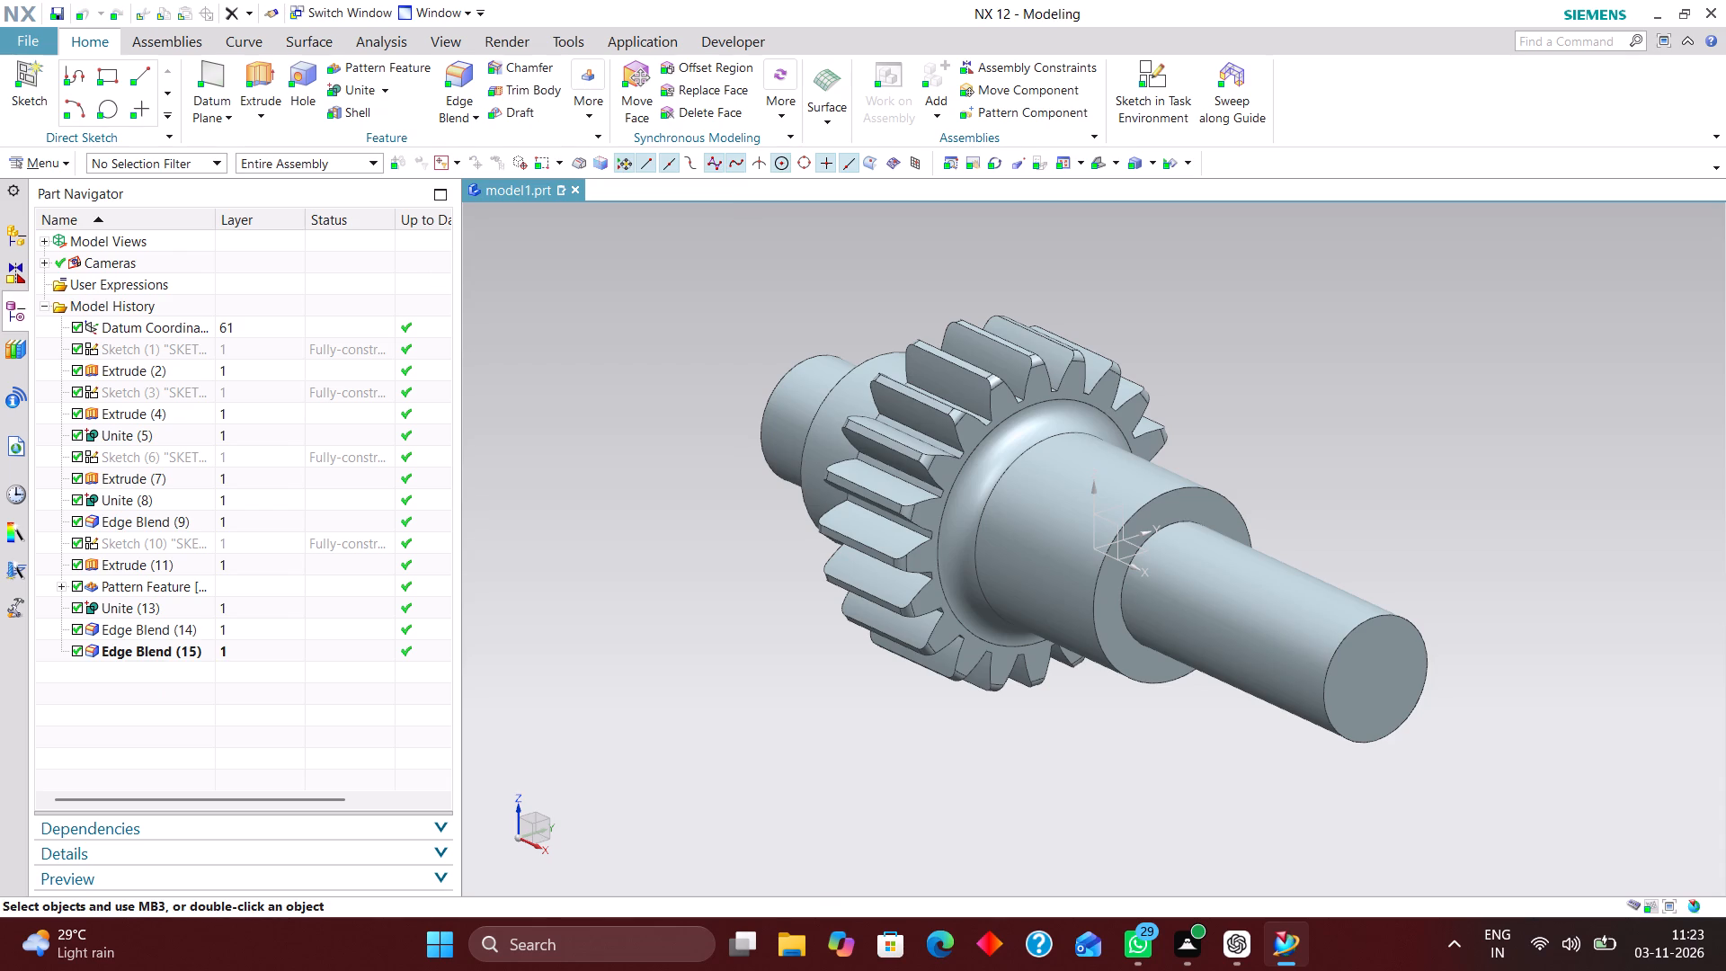
Create a new sketch on the datum plane perpendicular to the gear shaft's axis.
click(1132, 82)
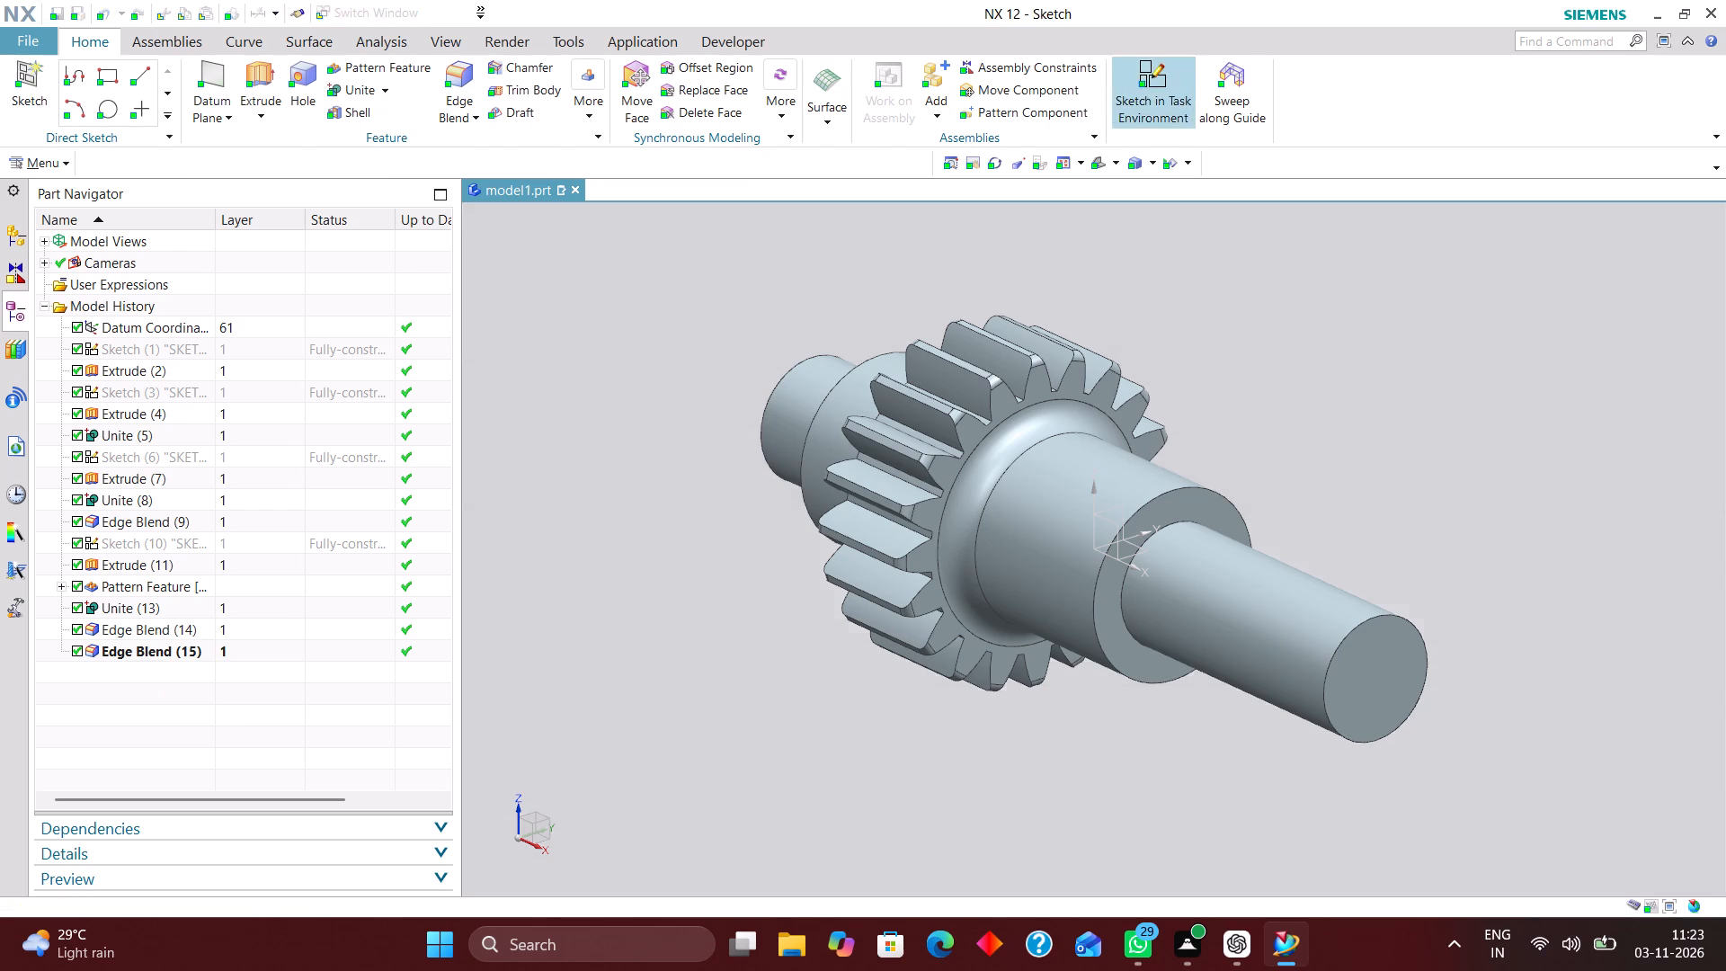
click(1122, 509)
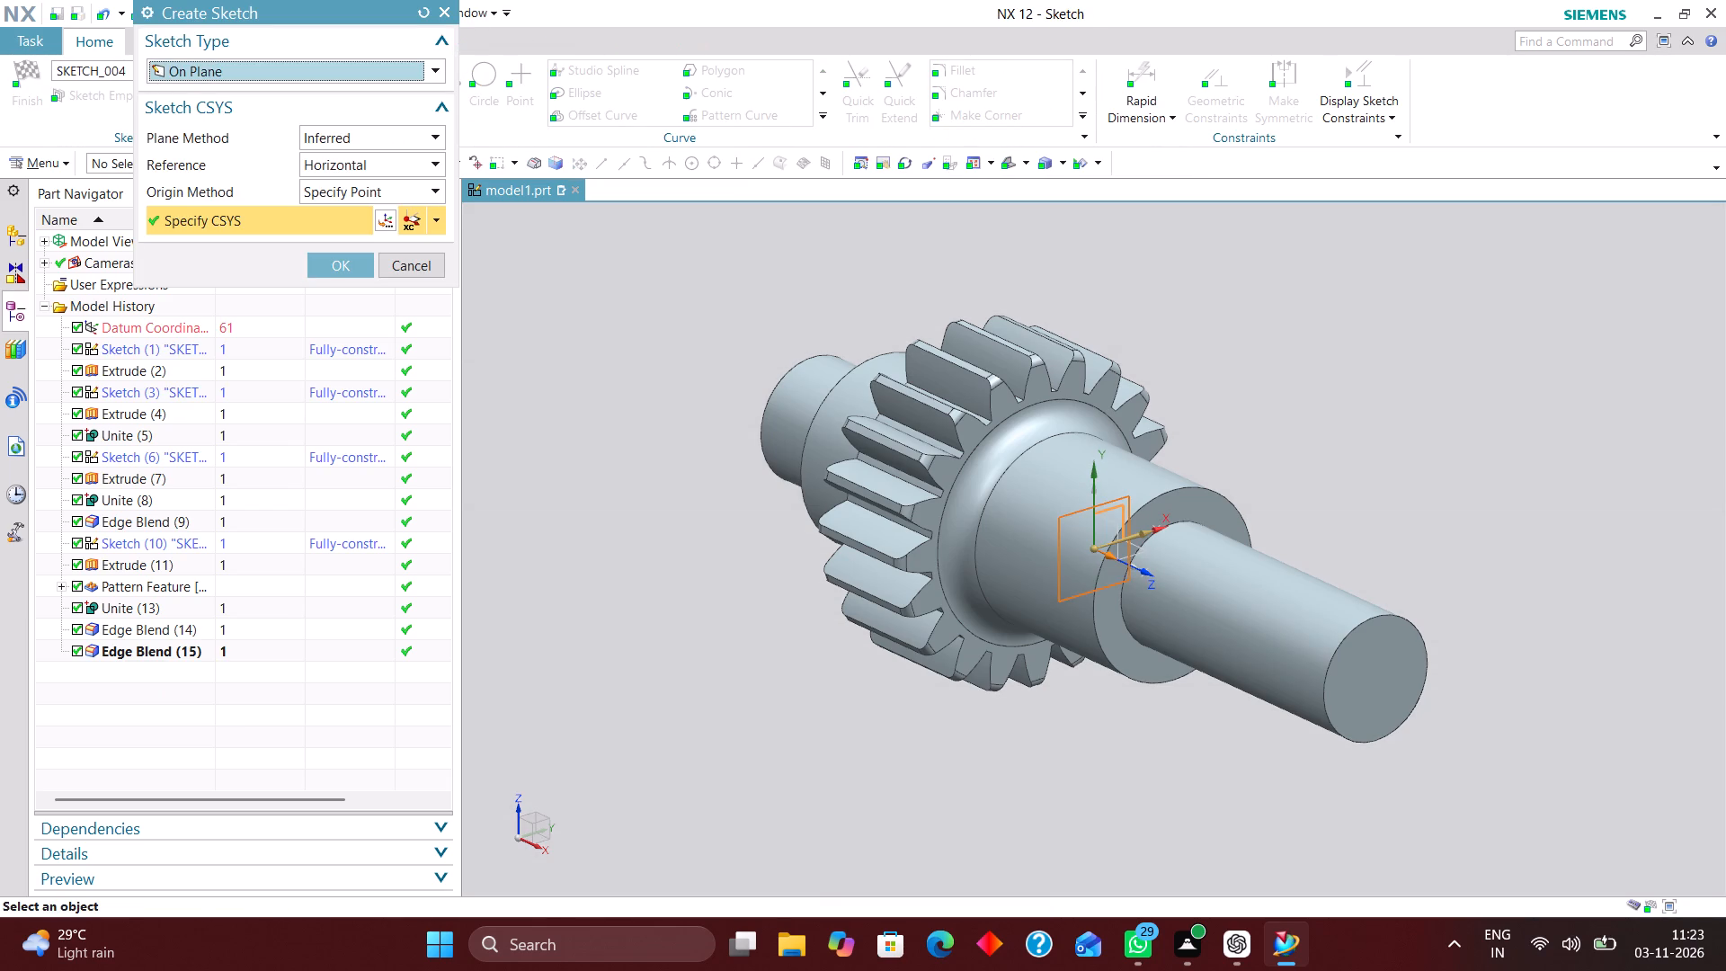
click(348, 265)
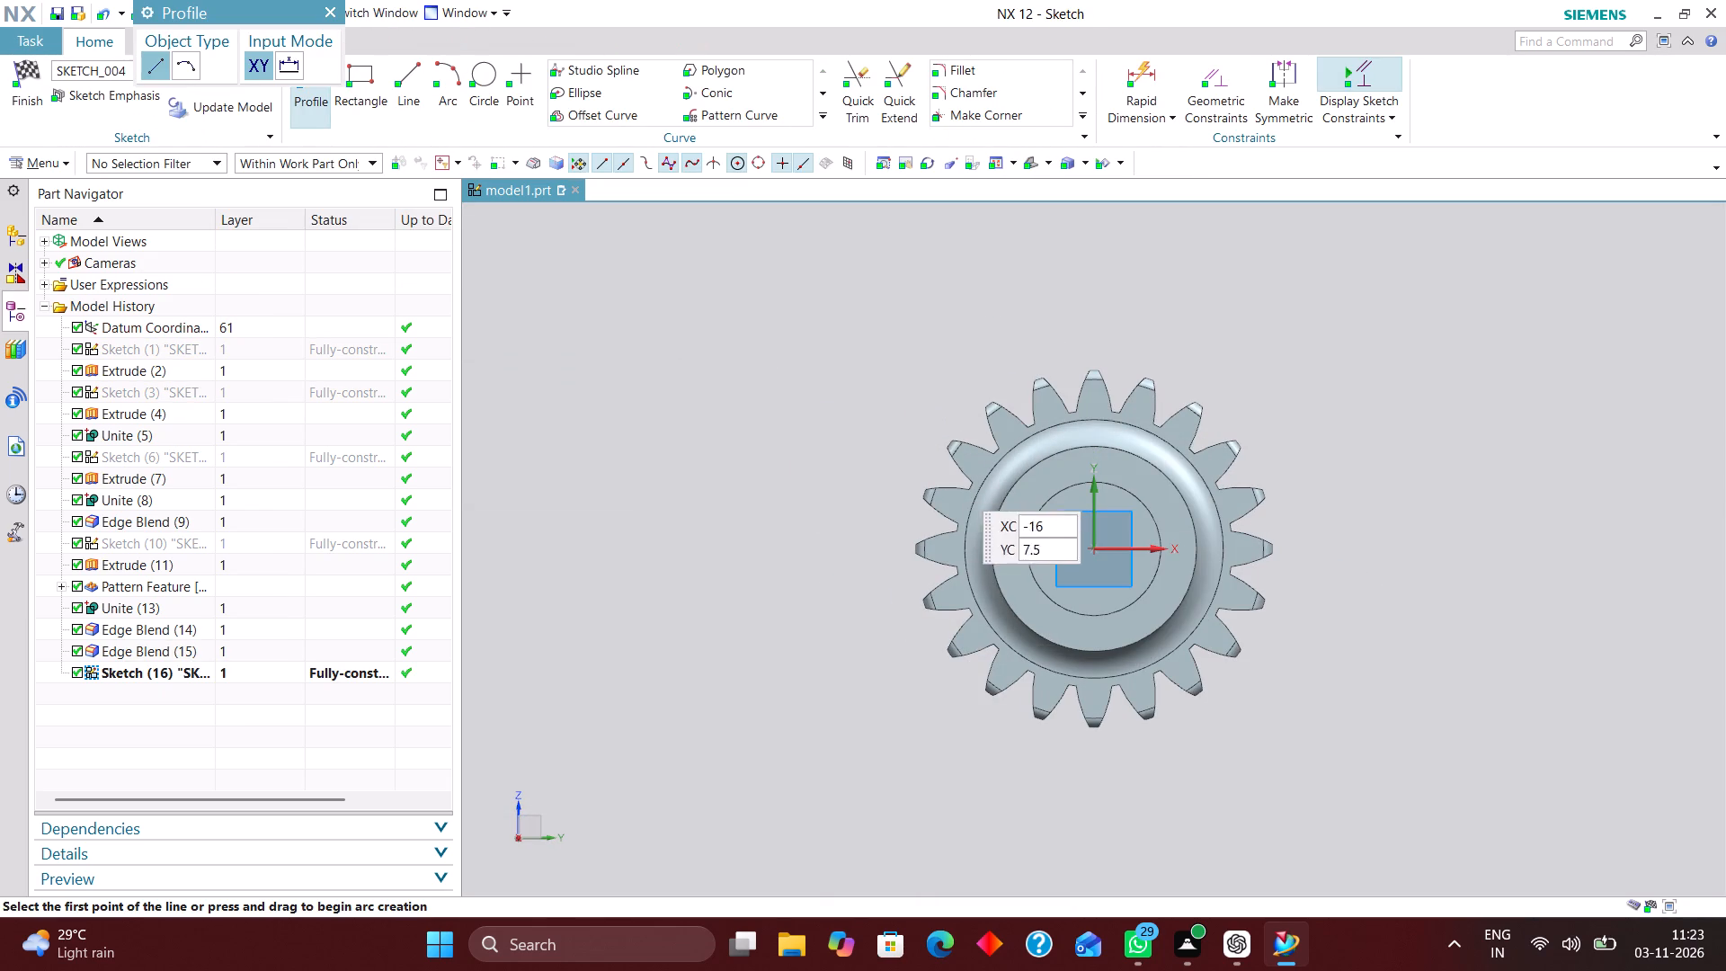
Sketch a three-point arc of about 4.6 mm radius bulging into the upper-left part of the thin shaft's circle, and finish the sketch.
scroll(1032, 506, up, 3)
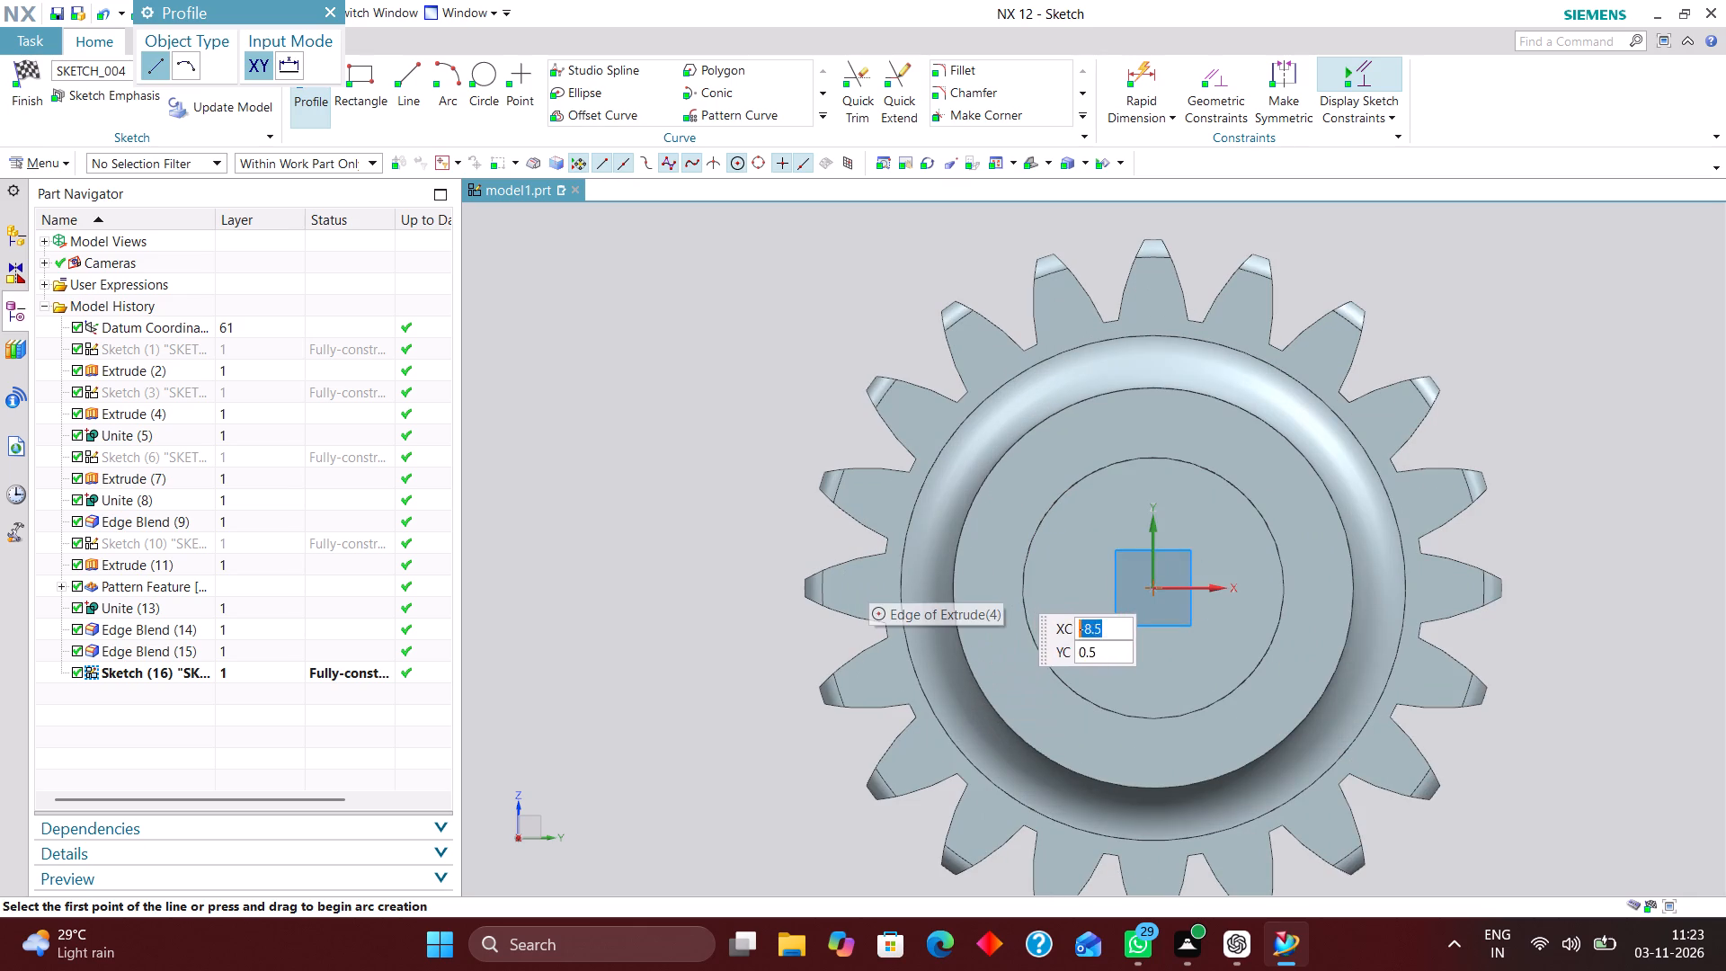
click(448, 80)
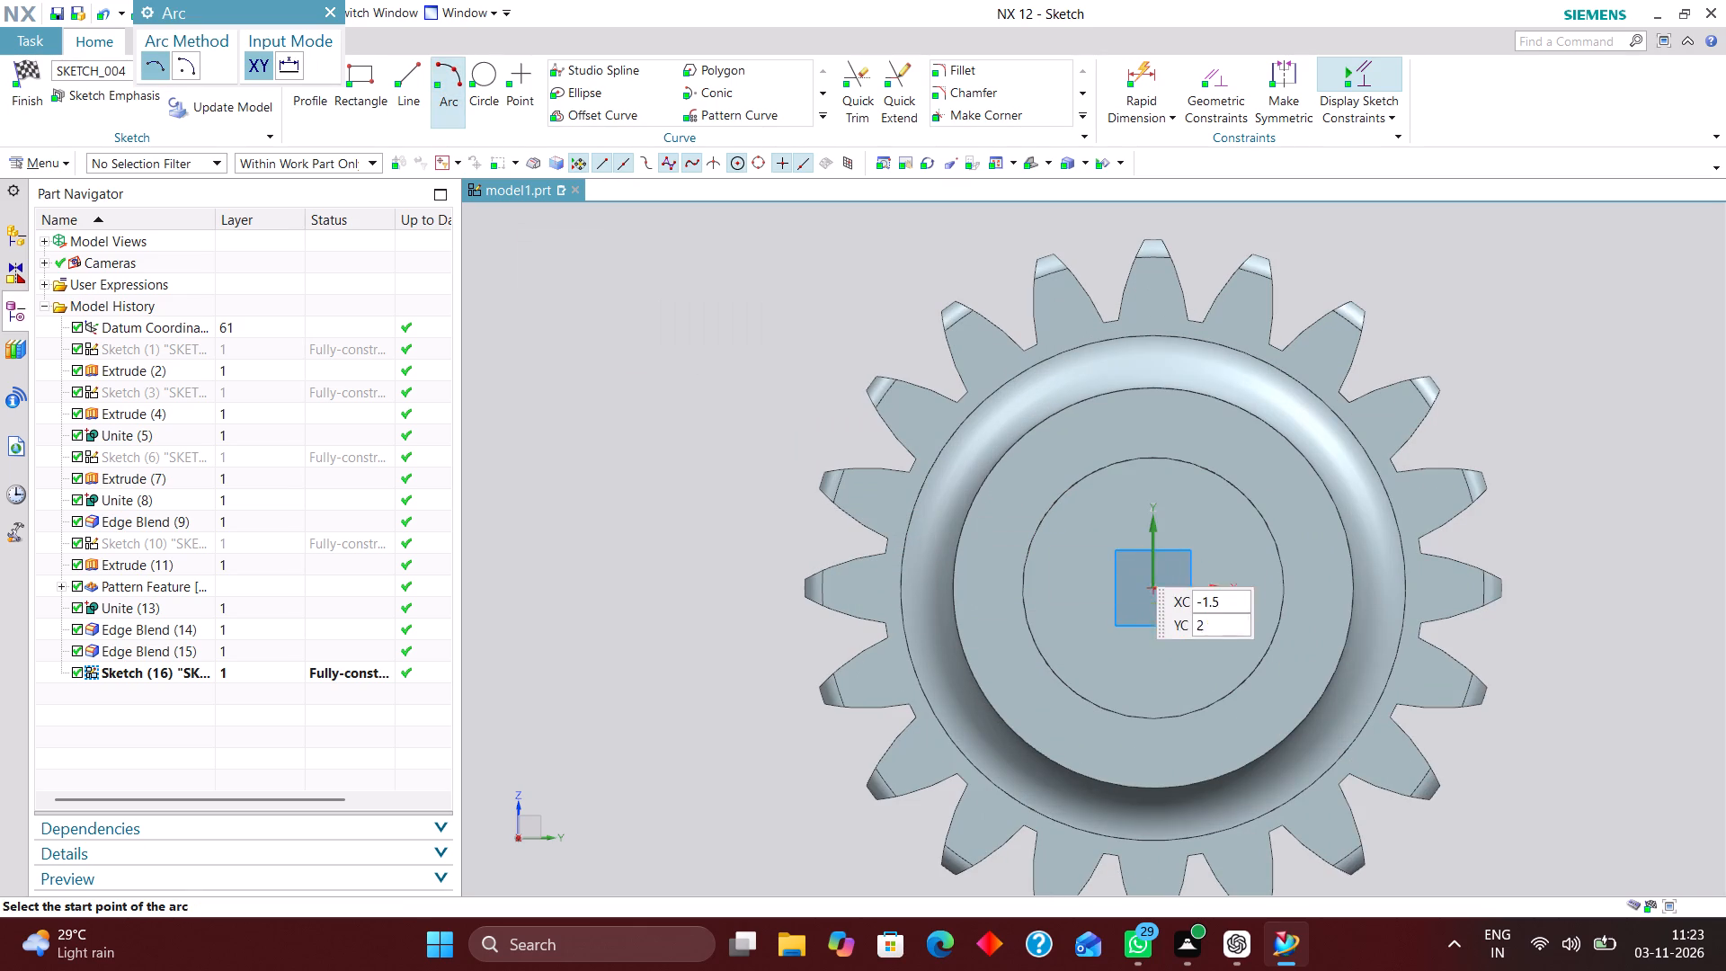
click(1072, 451)
click(1008, 561)
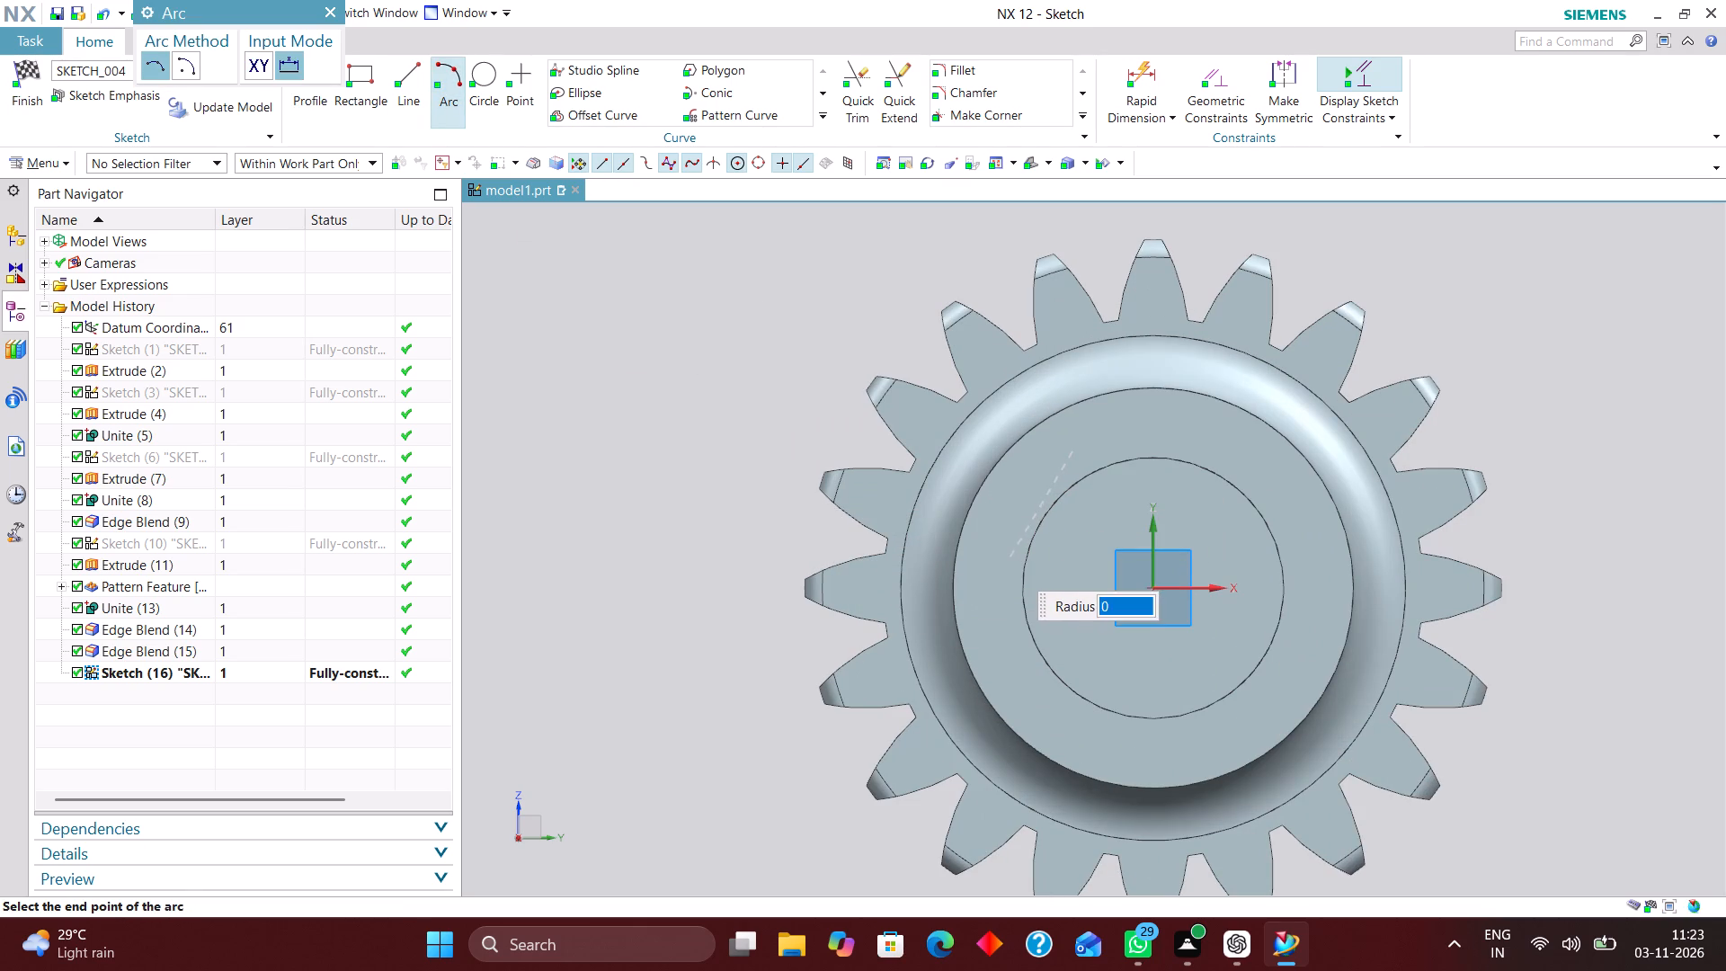
click(1062, 530)
click(334, 12)
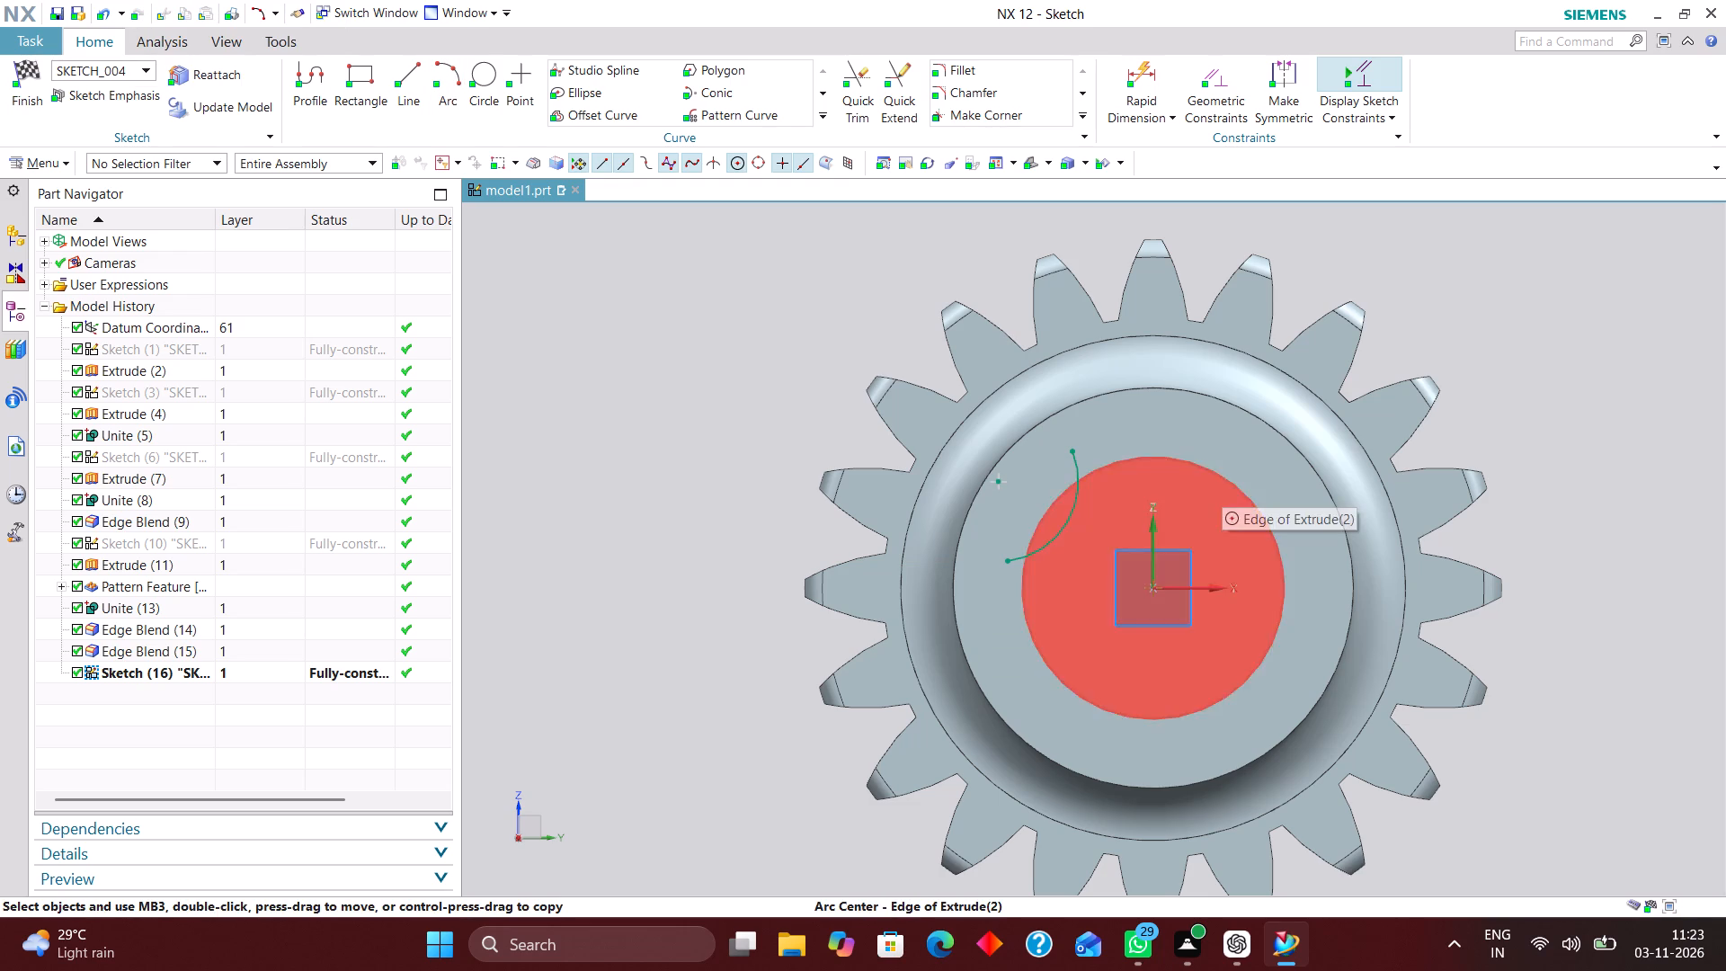
click(999, 481)
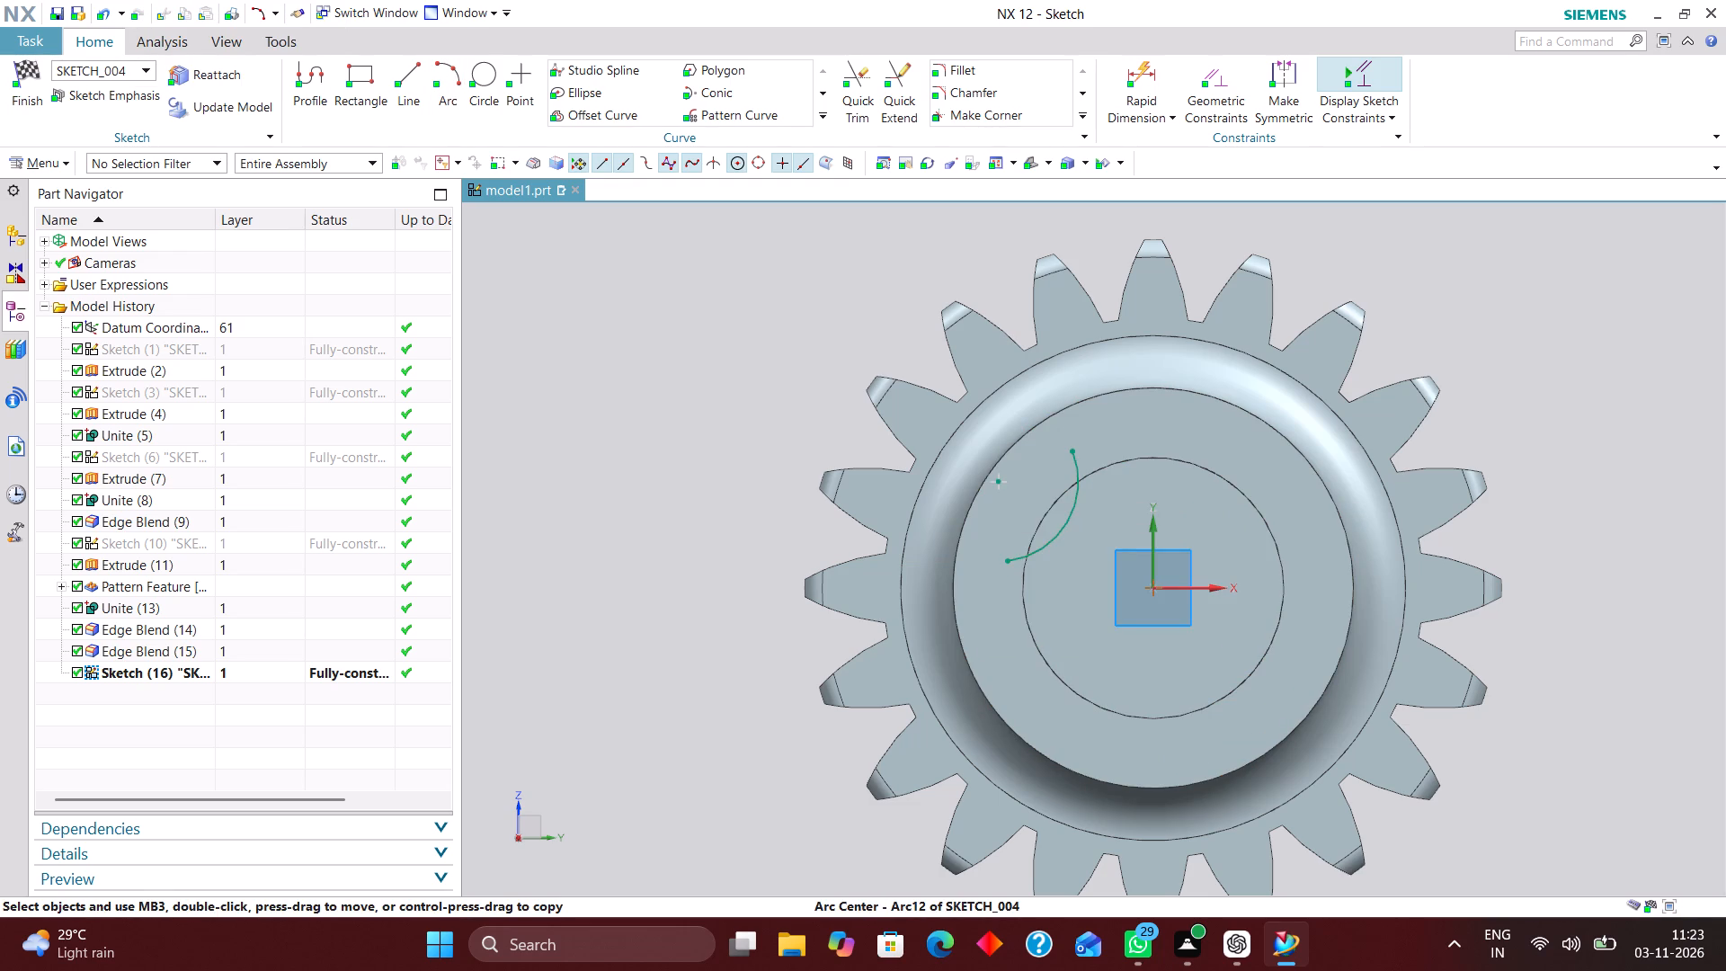
click(29, 76)
click(1590, 285)
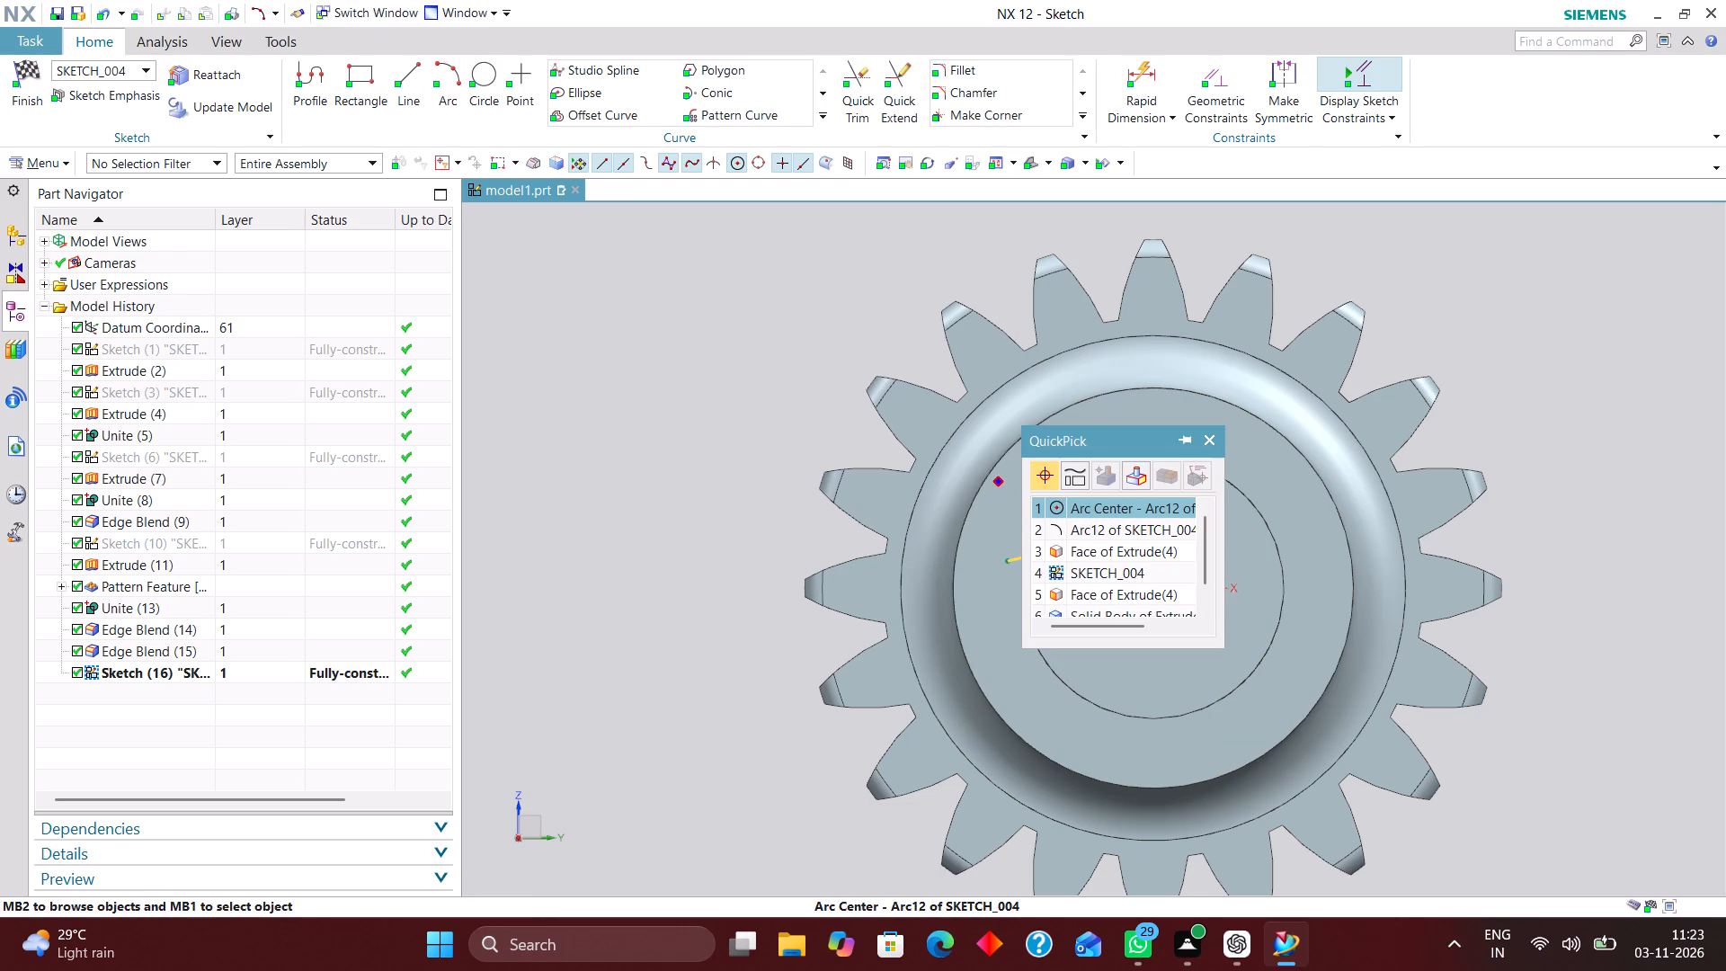
click(1207, 440)
click(33, 80)
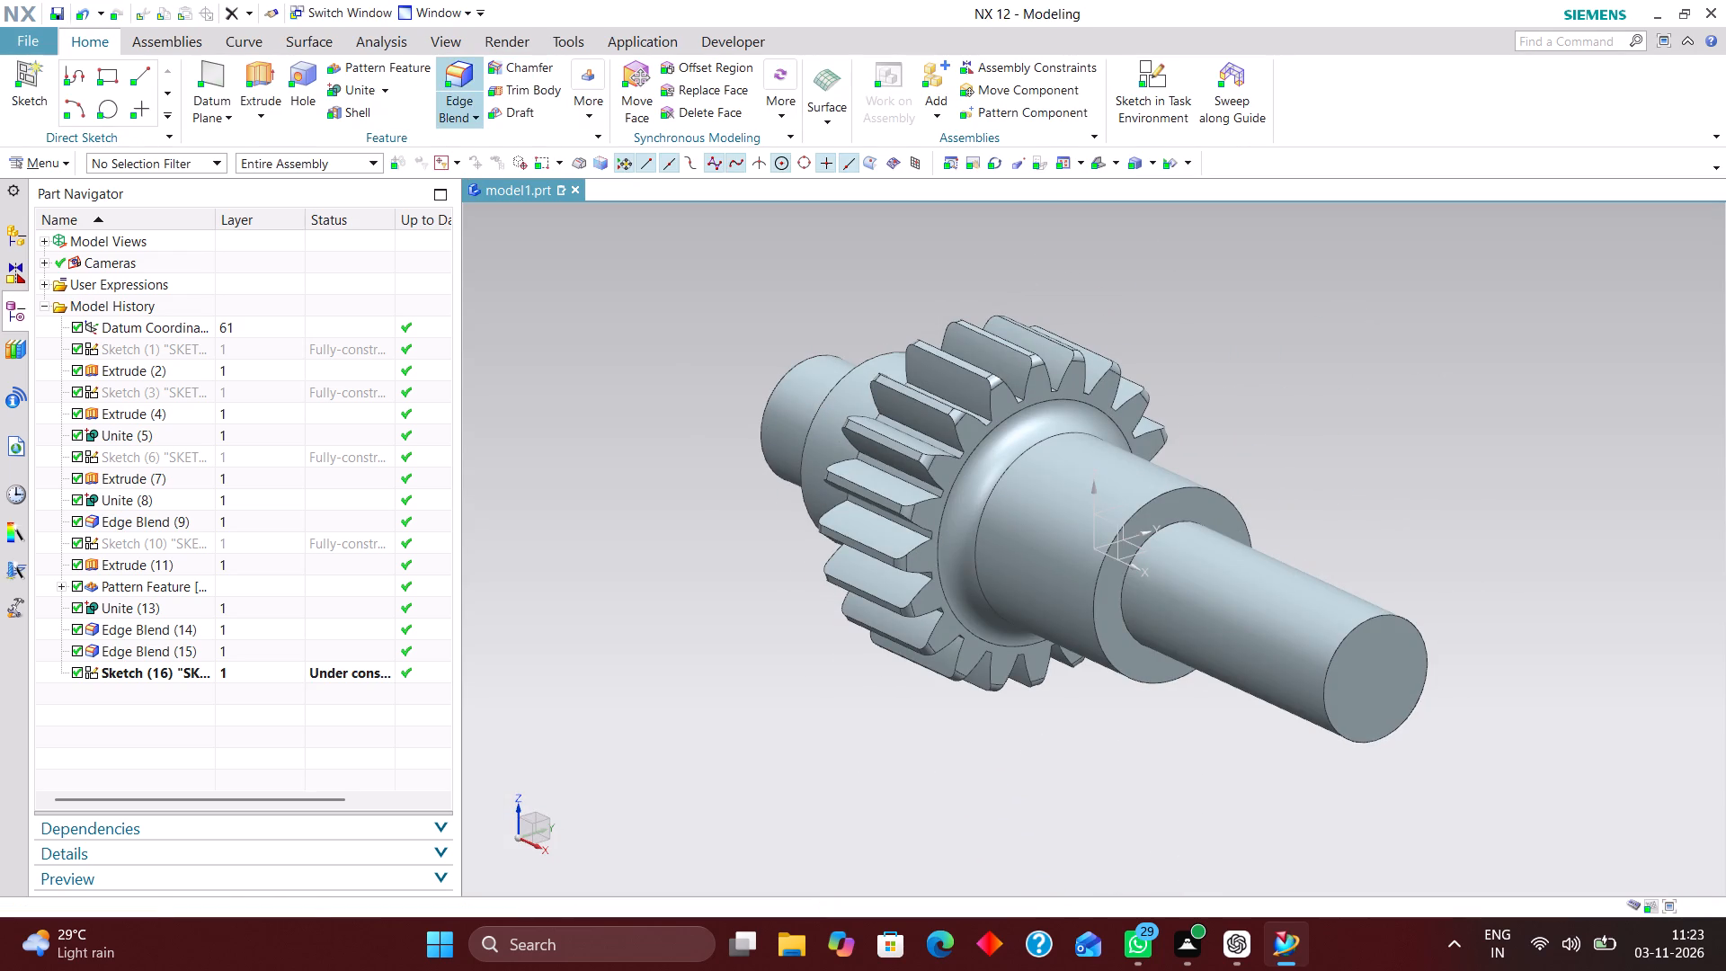
Blend the circular edge at the thin shaft's free end with a 1 mm radius.
click(457, 72)
scroll(1358, 629, up, 3)
click(1354, 625)
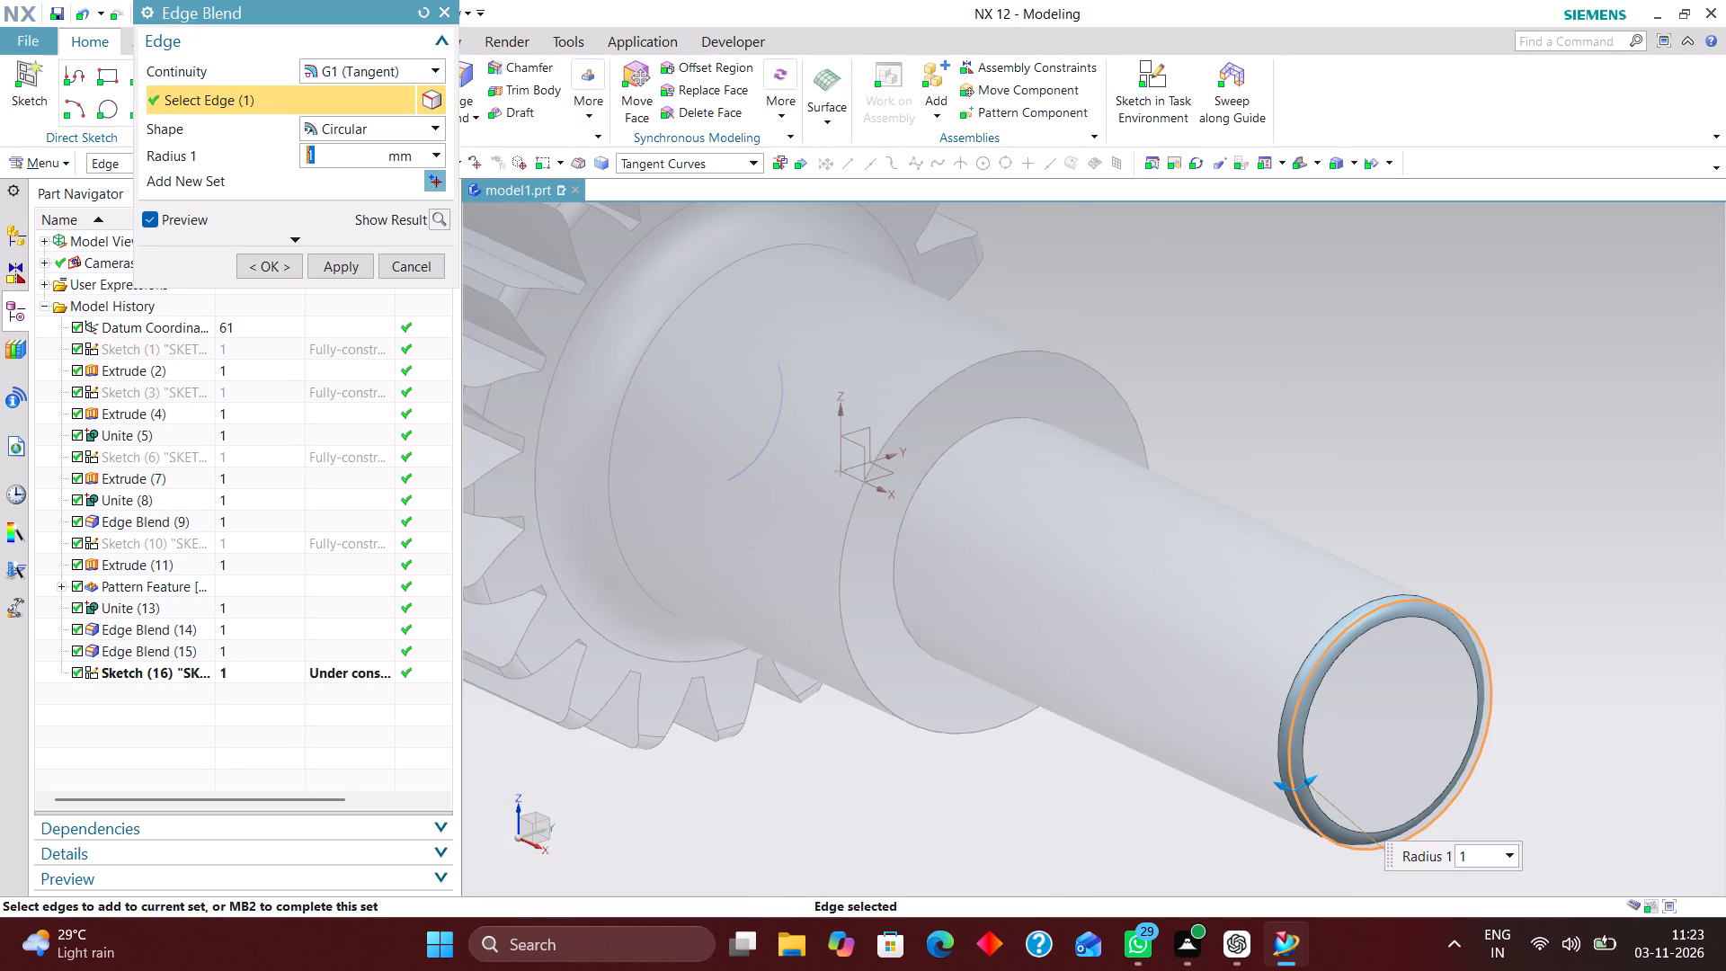
click(271, 269)
scroll(1274, 558, down, 2)
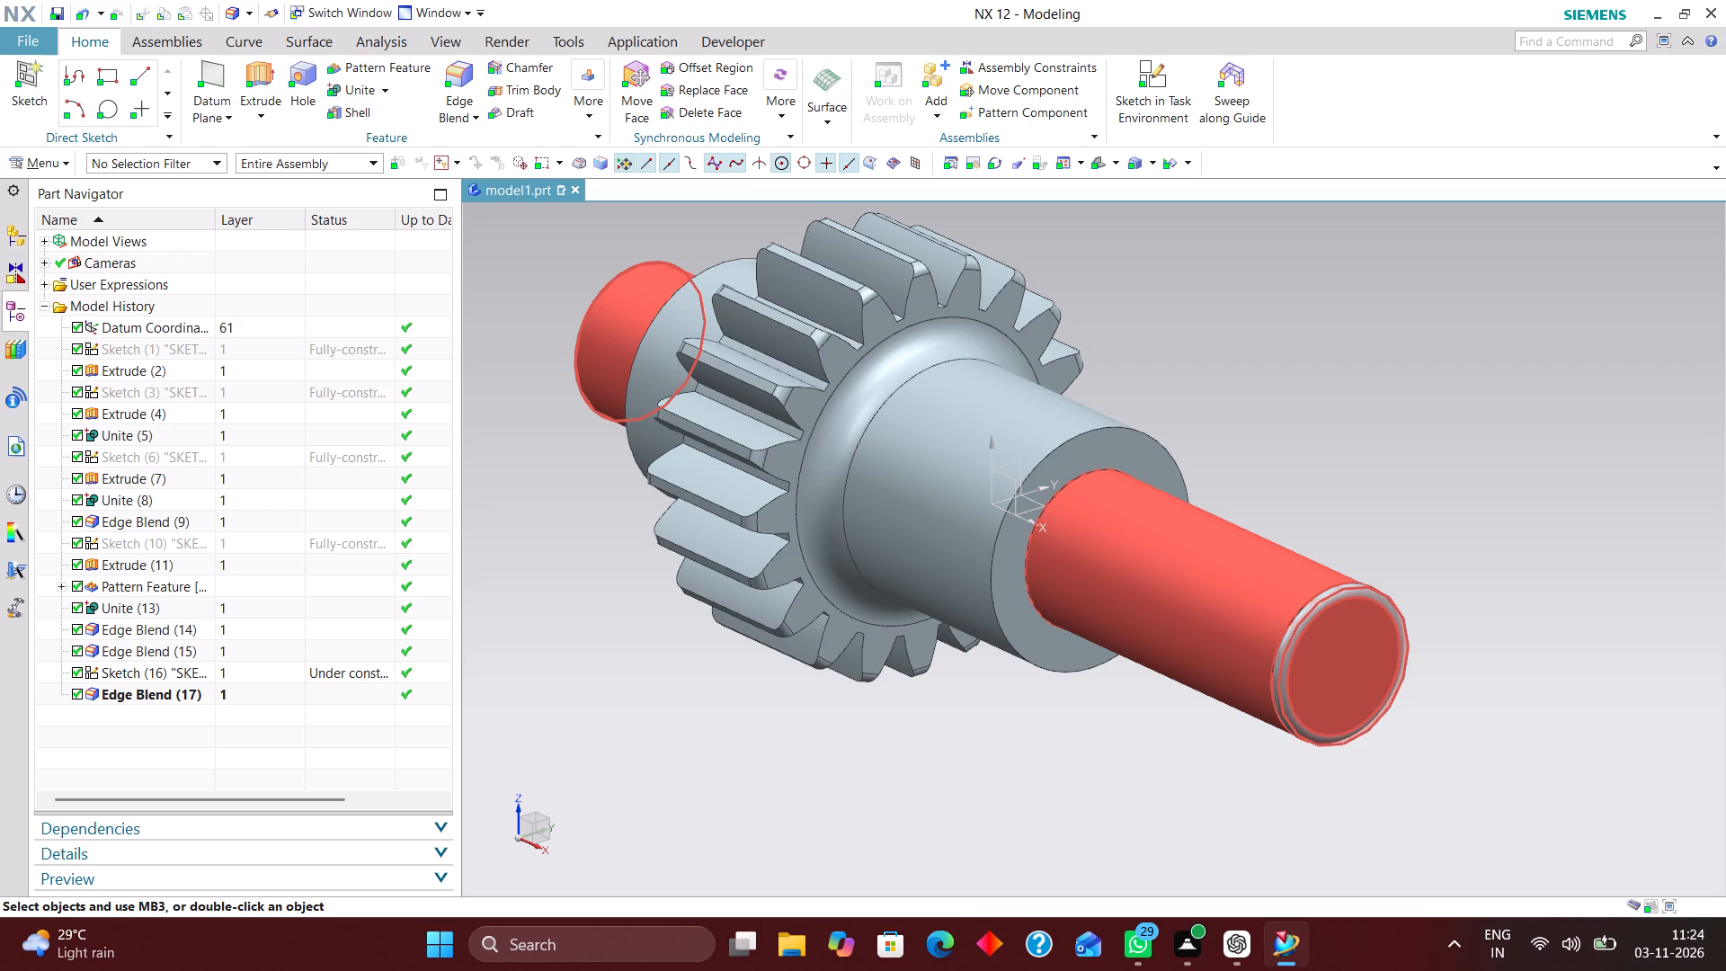
Reorder the model history so the shaft-end edge blend comes before the arc sketch.
drag(234, 693, 243, 671)
Reopen the arc sketch for editing and dimension the arc with a radius of 6 mm.
click(267, 699)
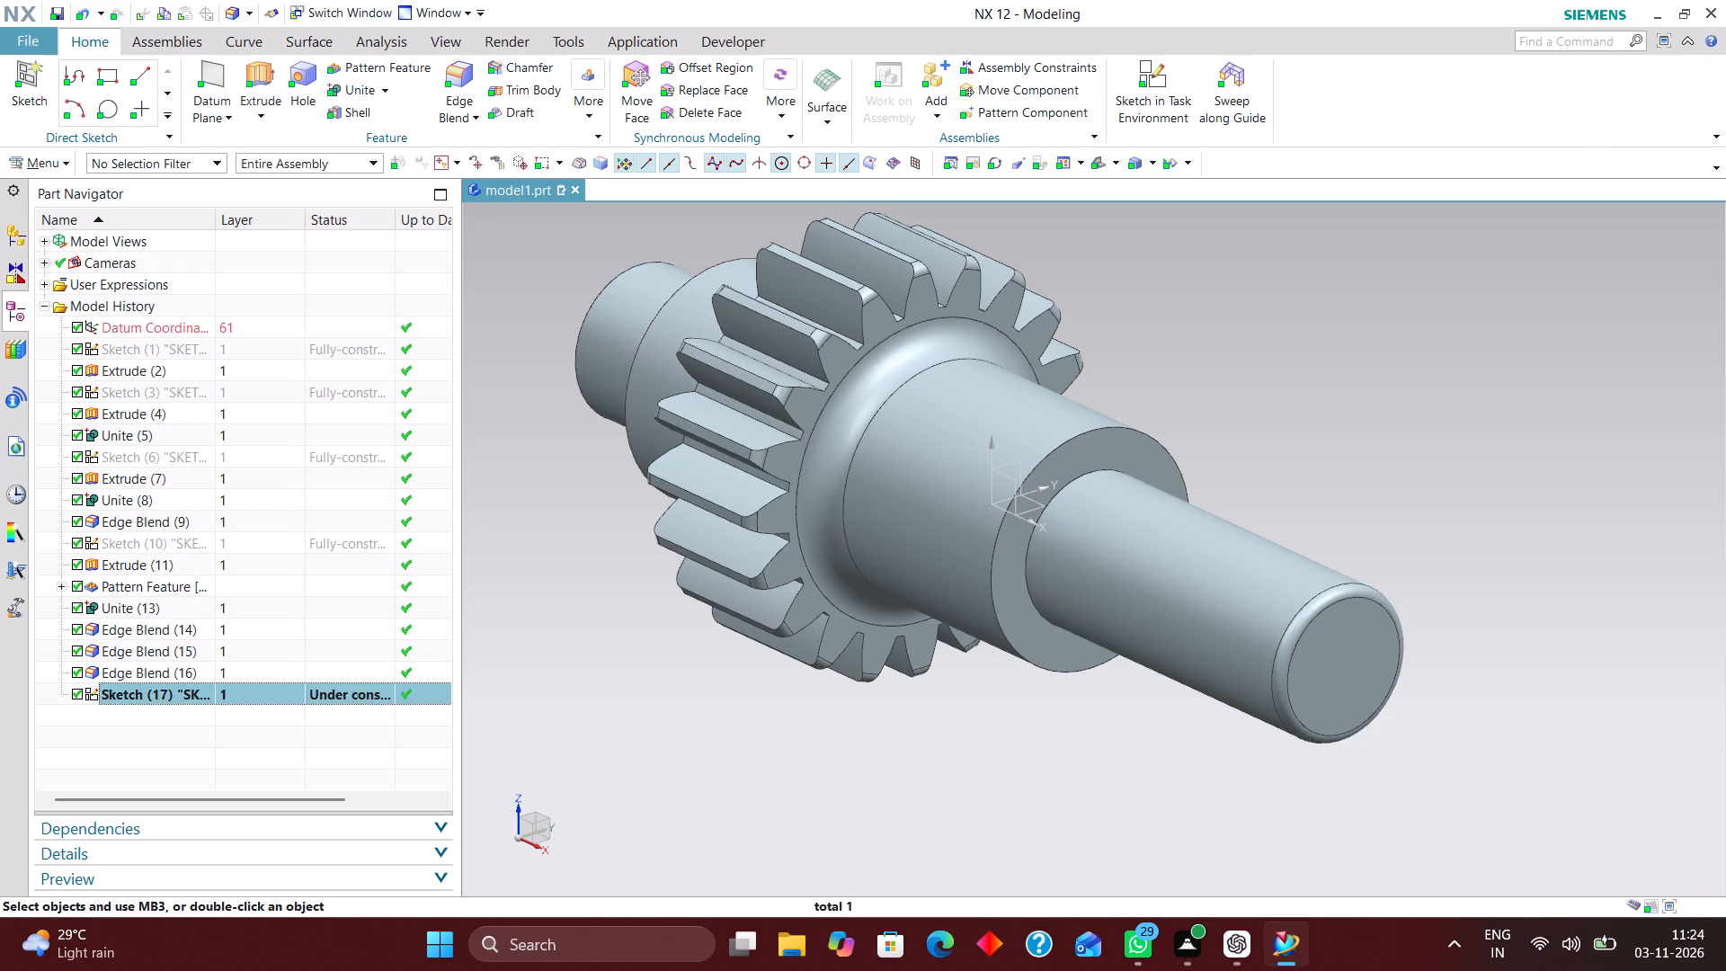
right_click(267, 699)
click(378, 264)
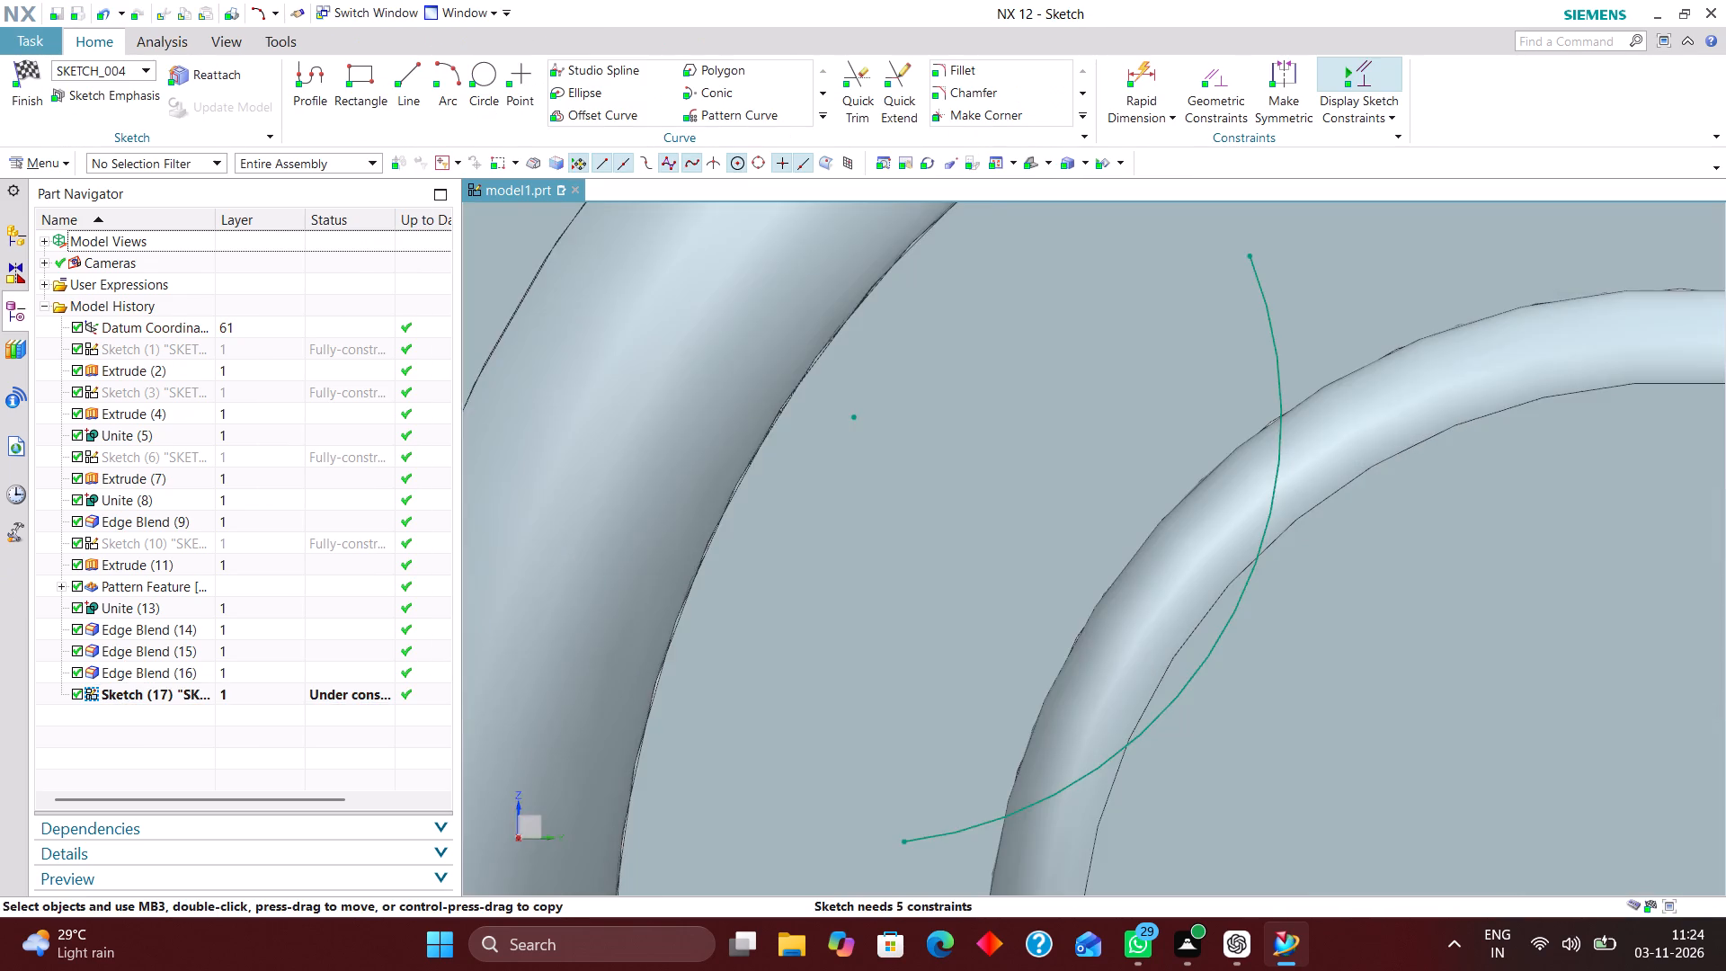
scroll(846, 456, down, 4)
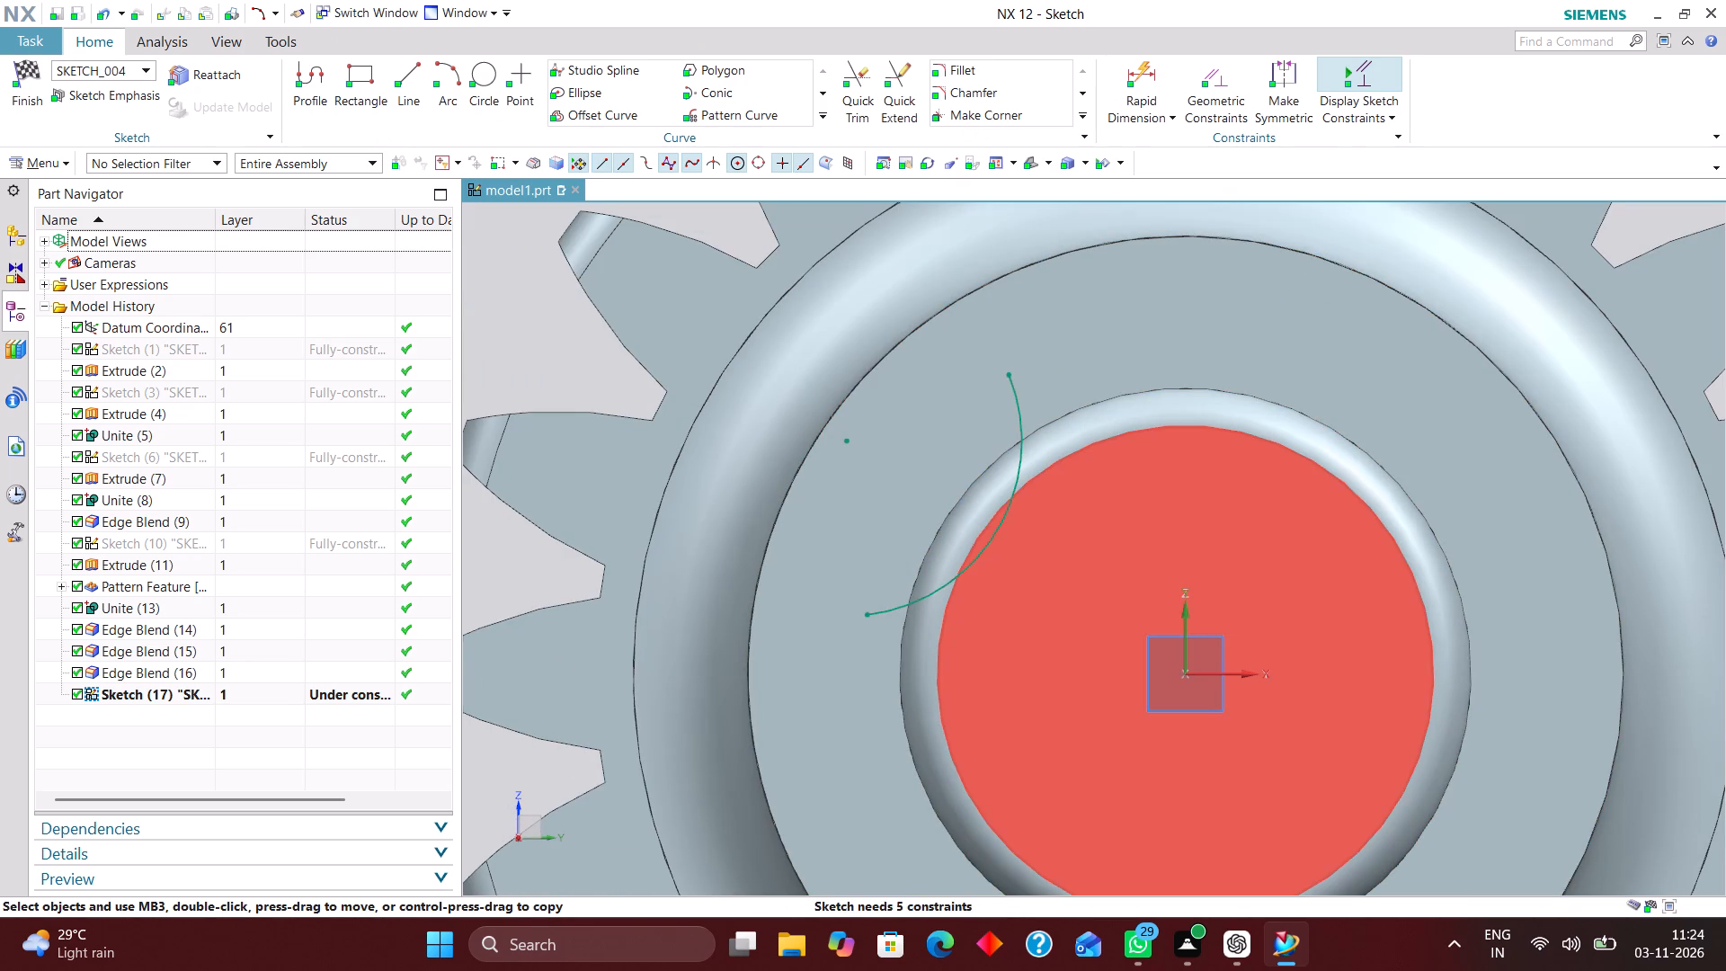
drag(1010, 370, 976, 325)
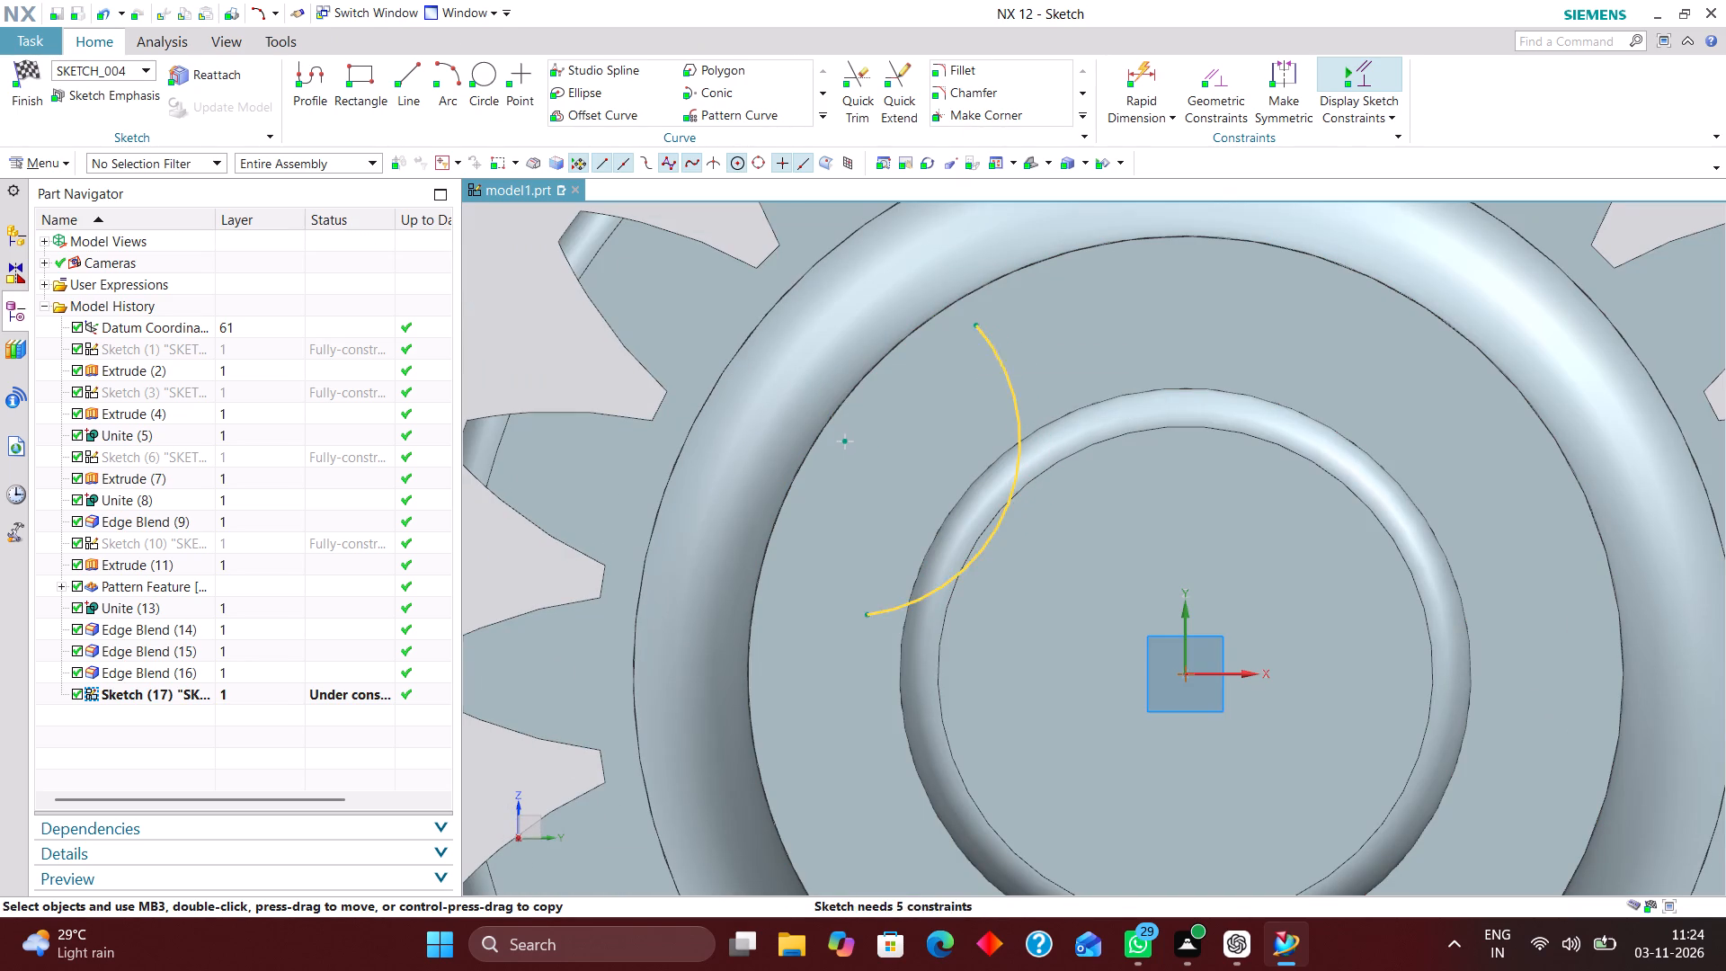
click(1133, 63)
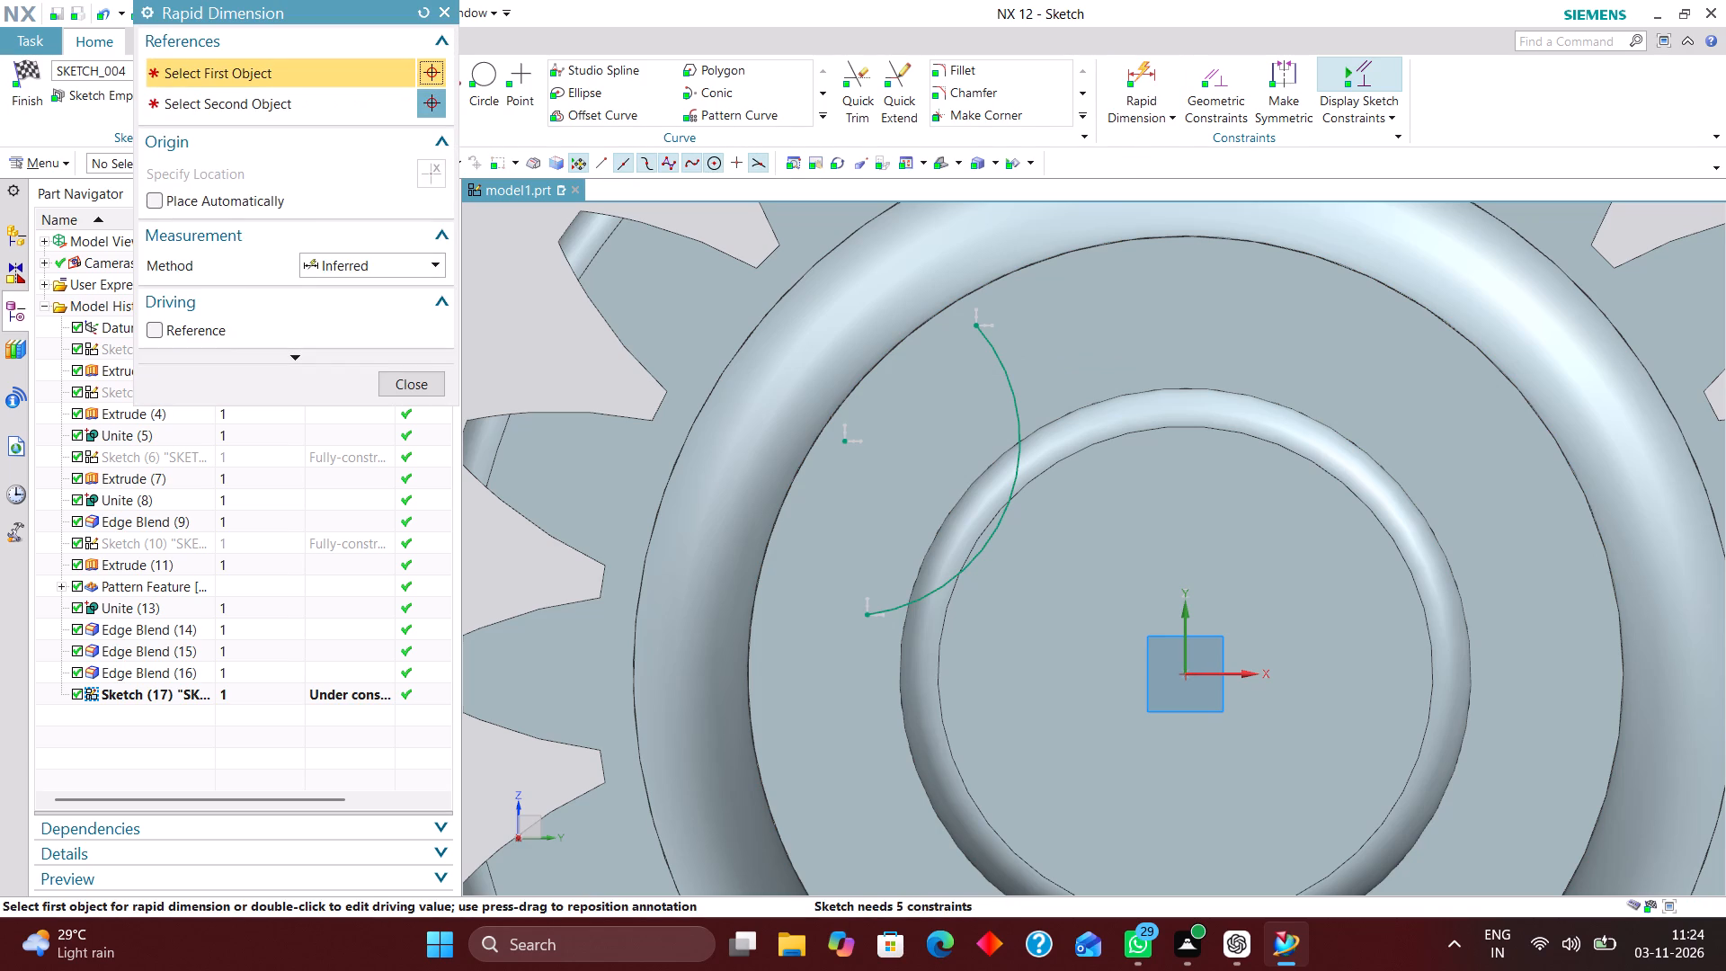
click(393, 263)
click(386, 430)
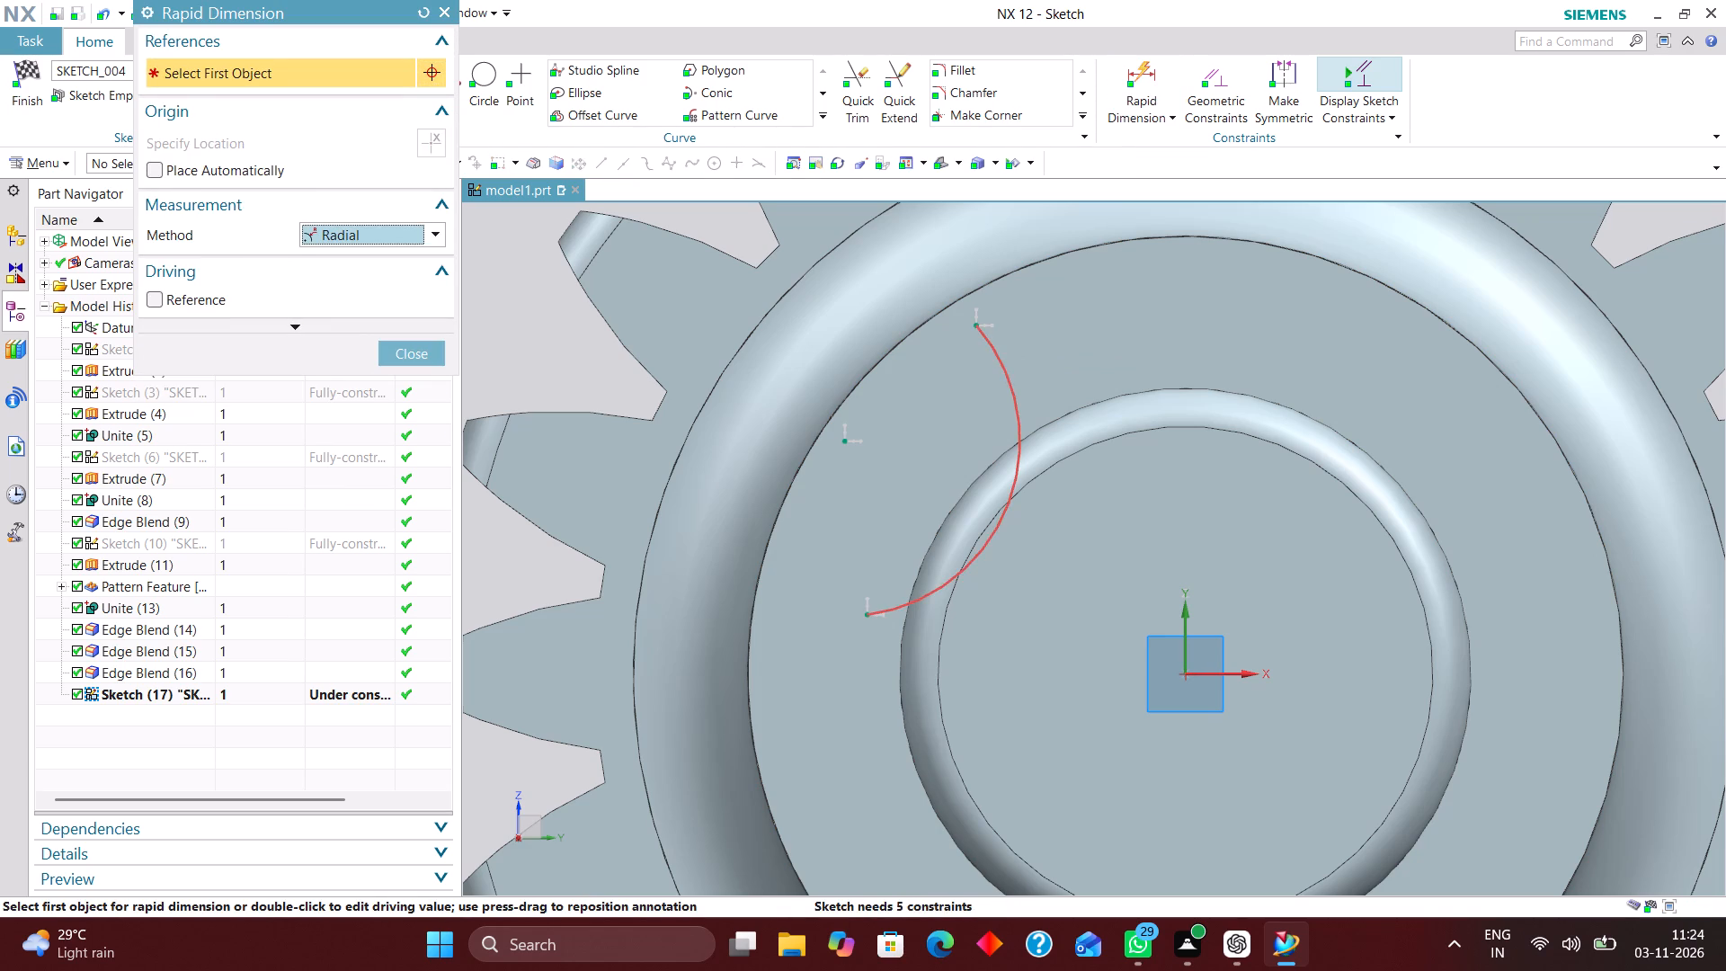
click(1018, 401)
click(1139, 518)
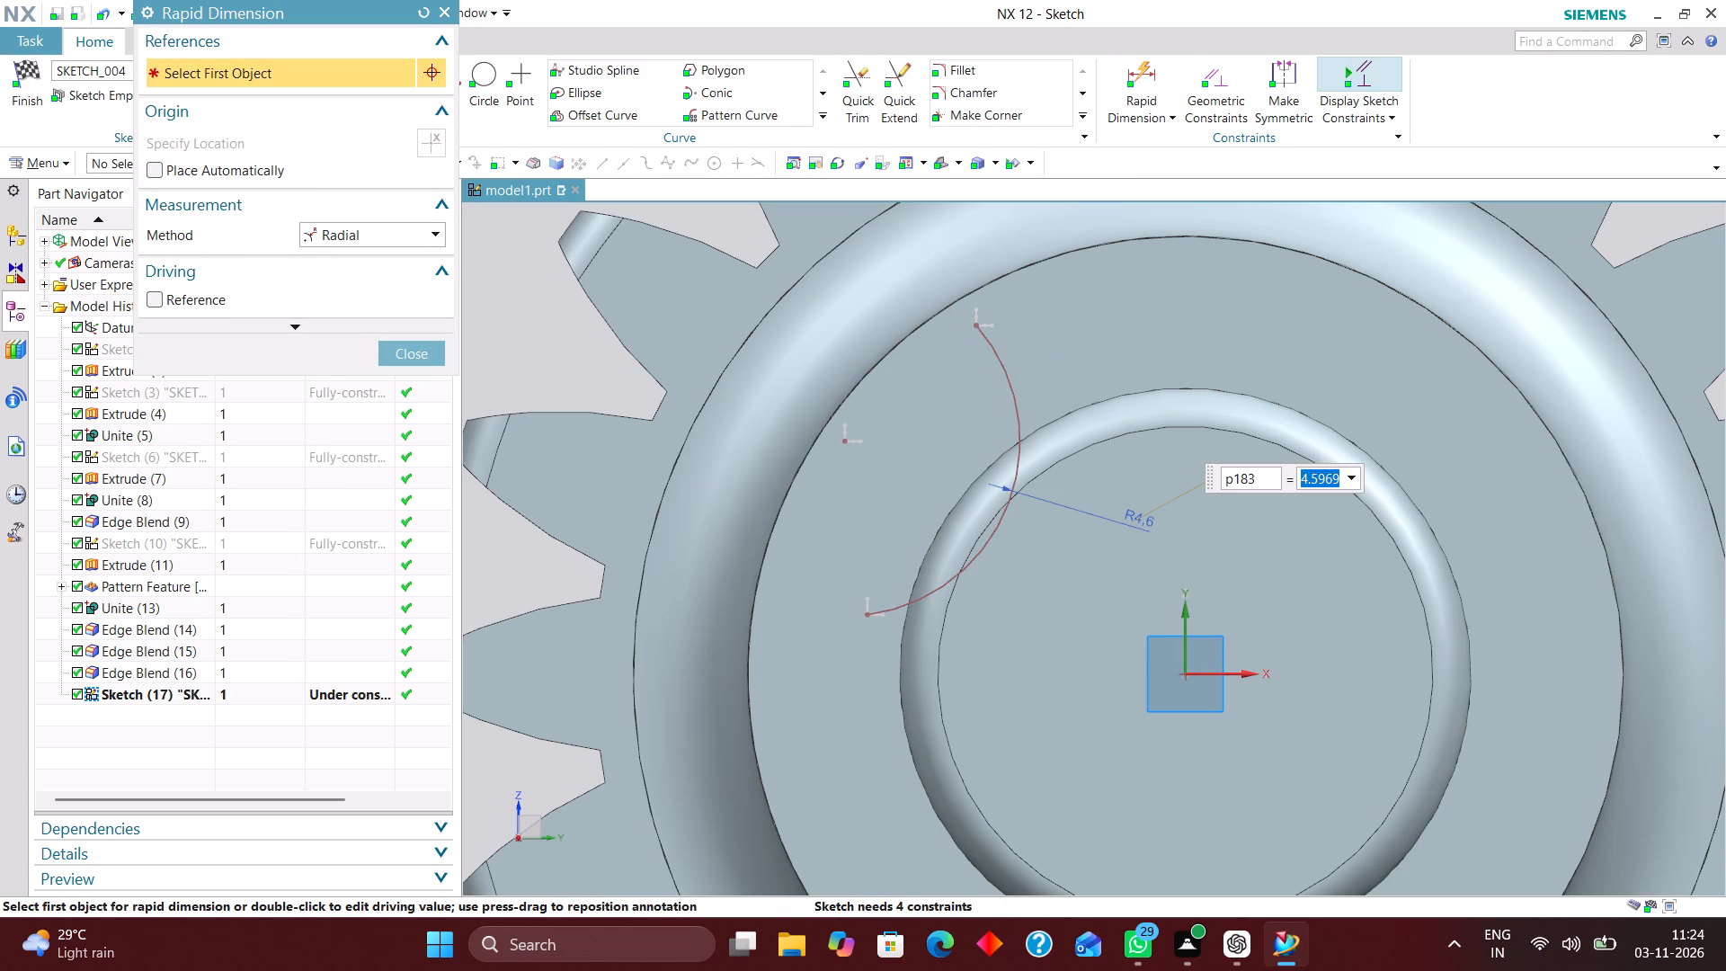
key(6)
key(Return)
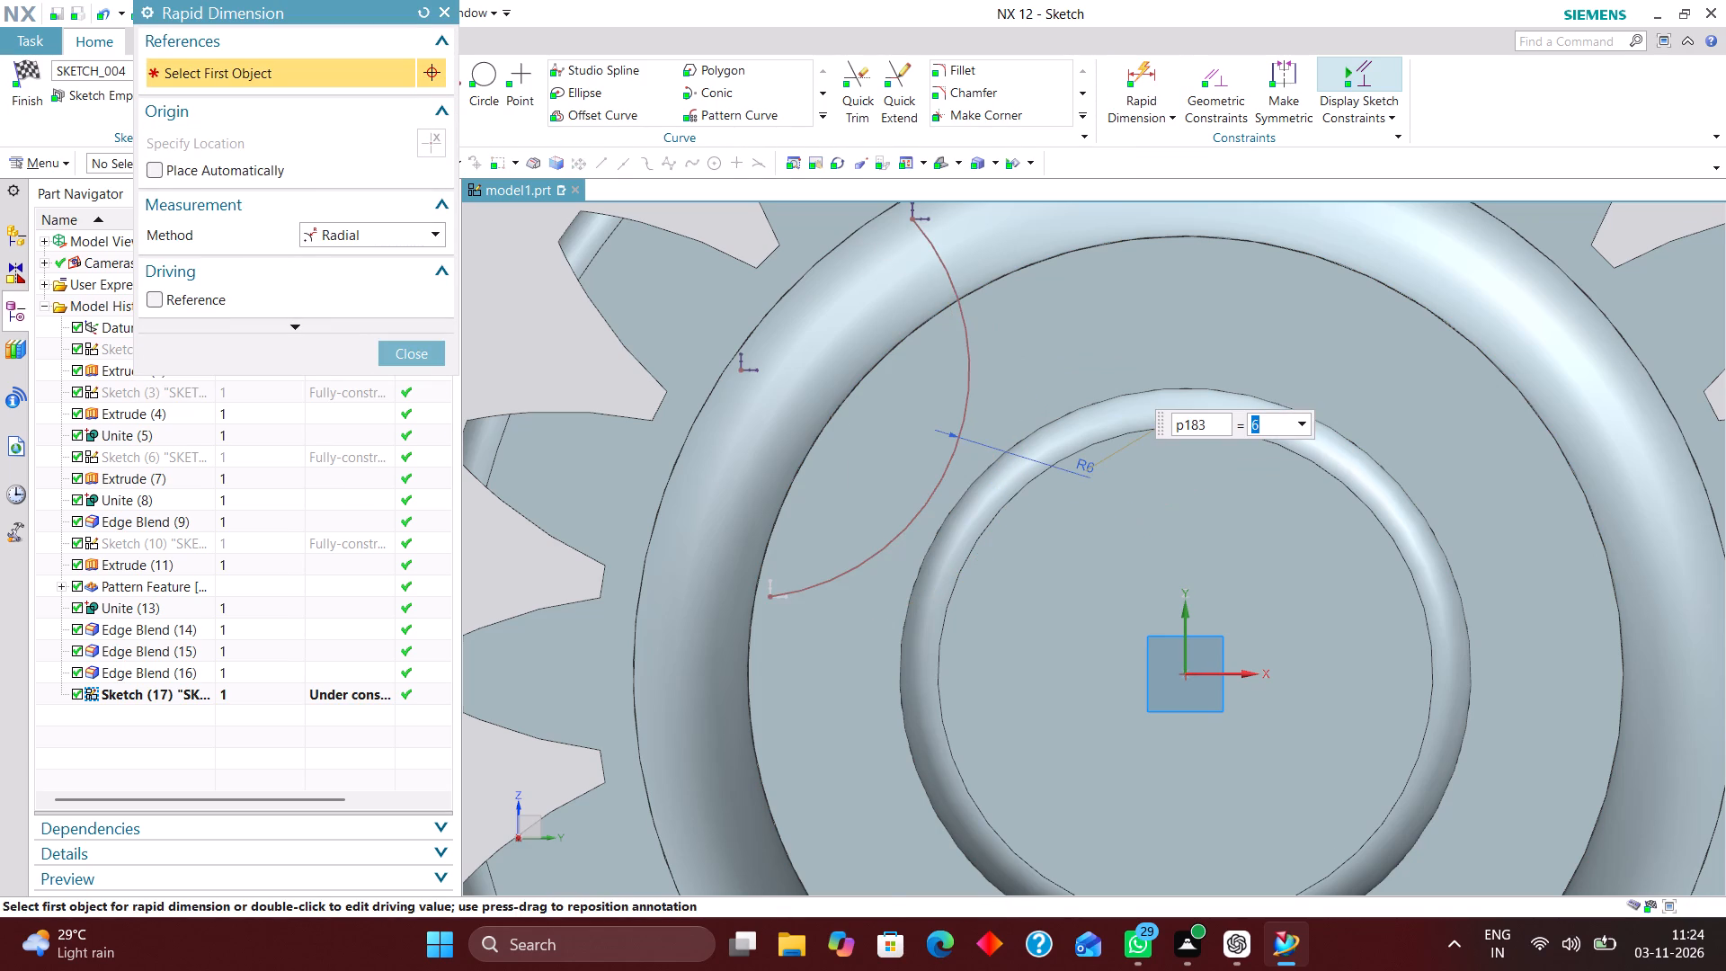
click(406, 359)
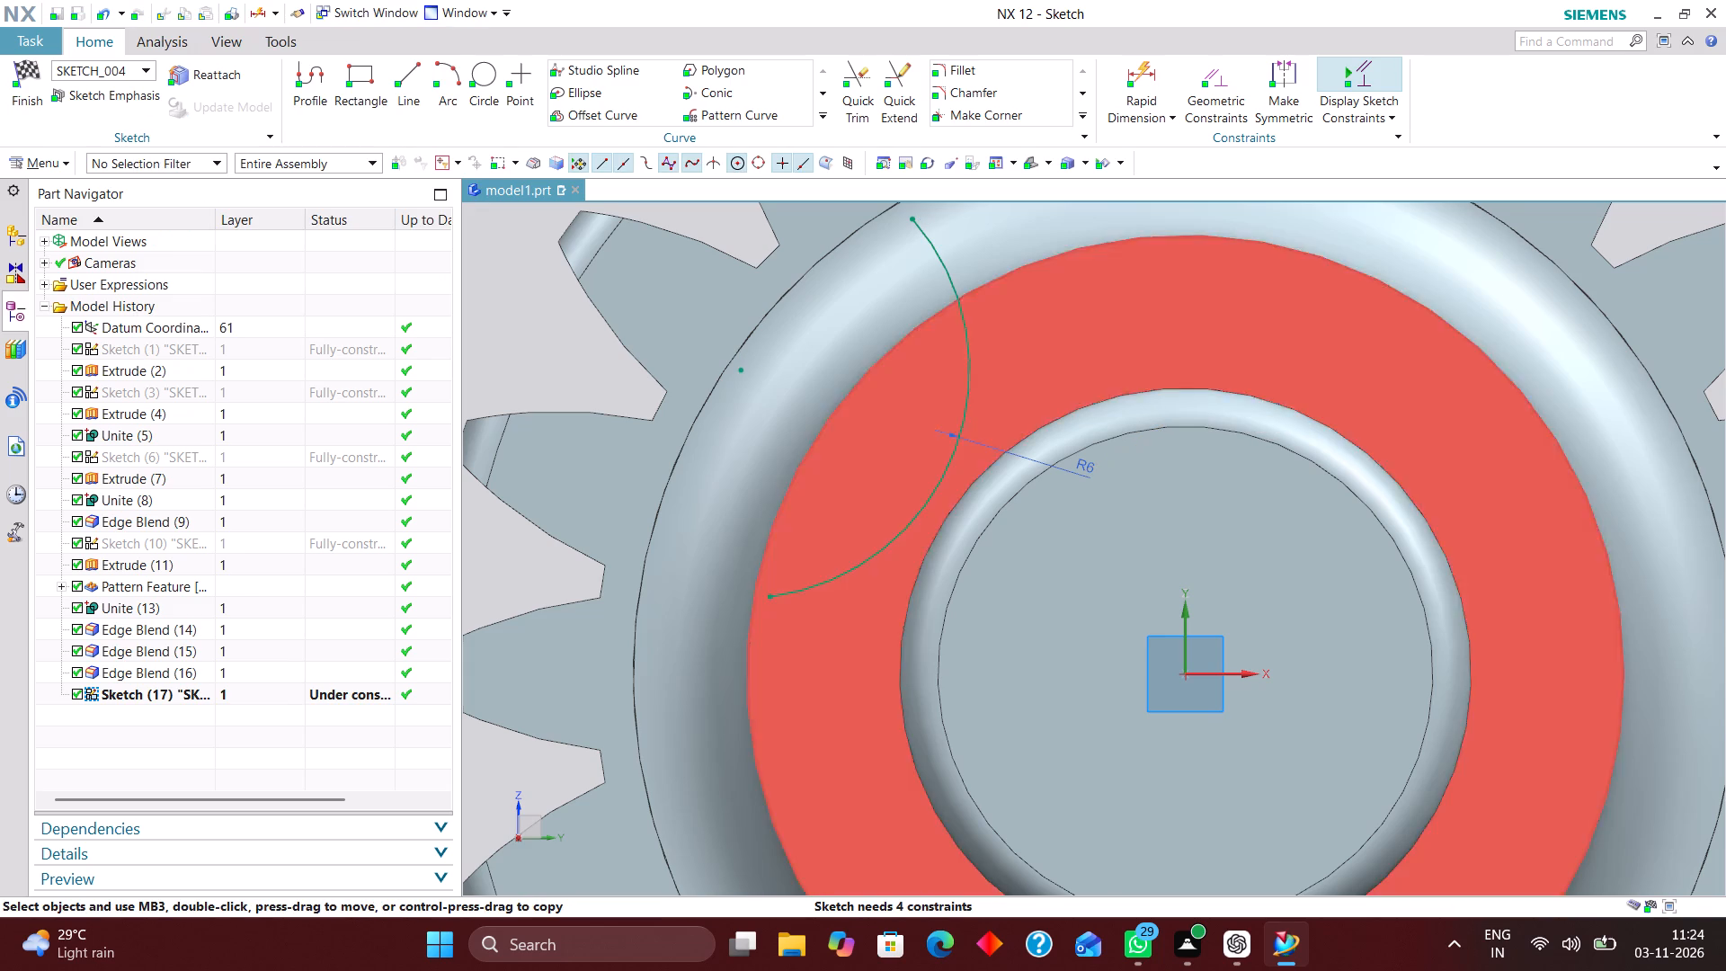
Shorten the 6 mm arc by moving both endpoints inward, leaving a shallow curve beside the thin shaft's circle.
drag(912, 213, 979, 237)
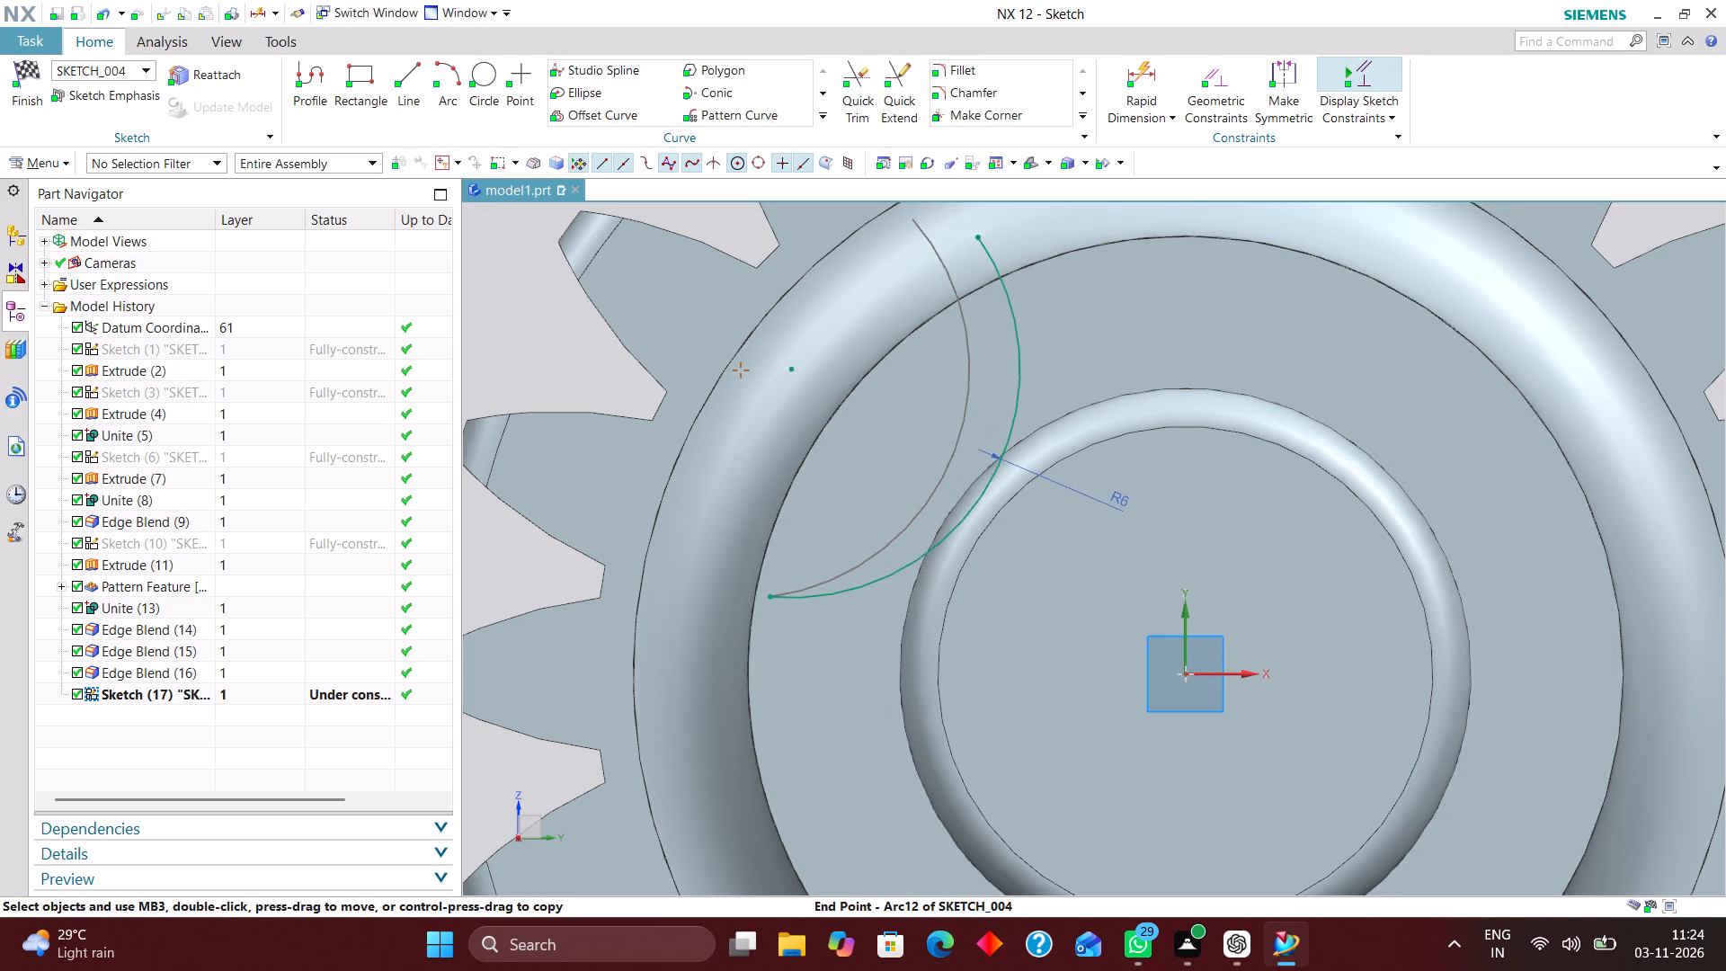
drag(979, 237, 1016, 280)
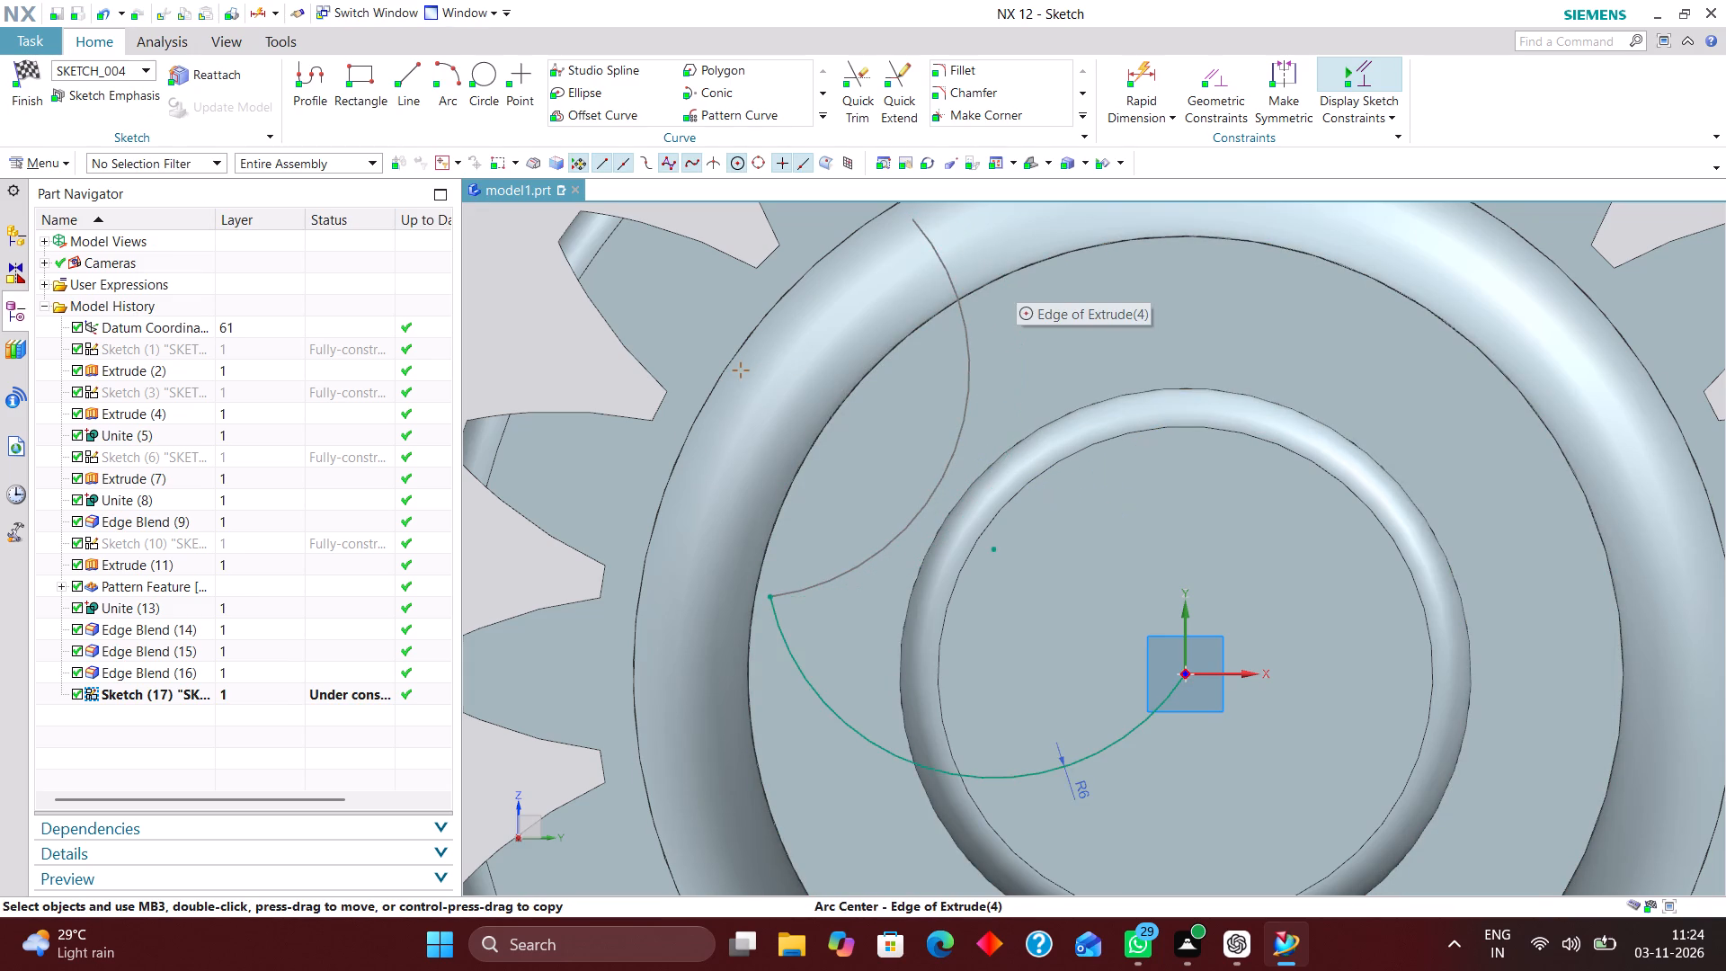
drag(1016, 280, 910, 345)
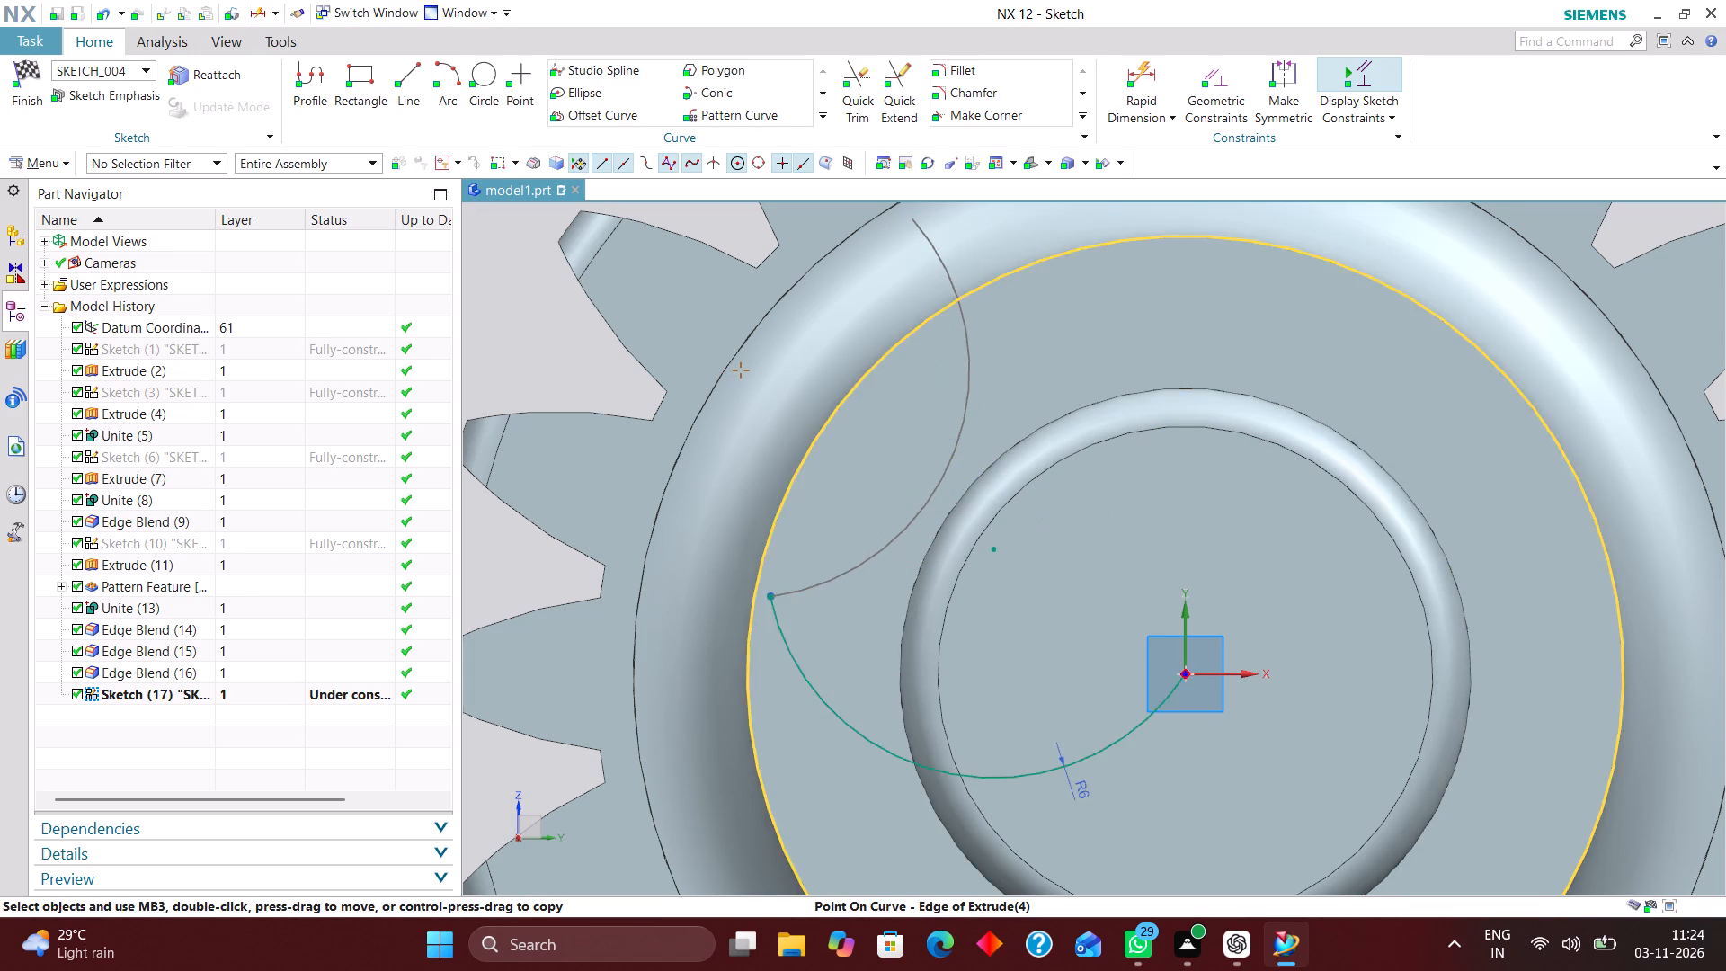
drag(910, 345, 958, 408)
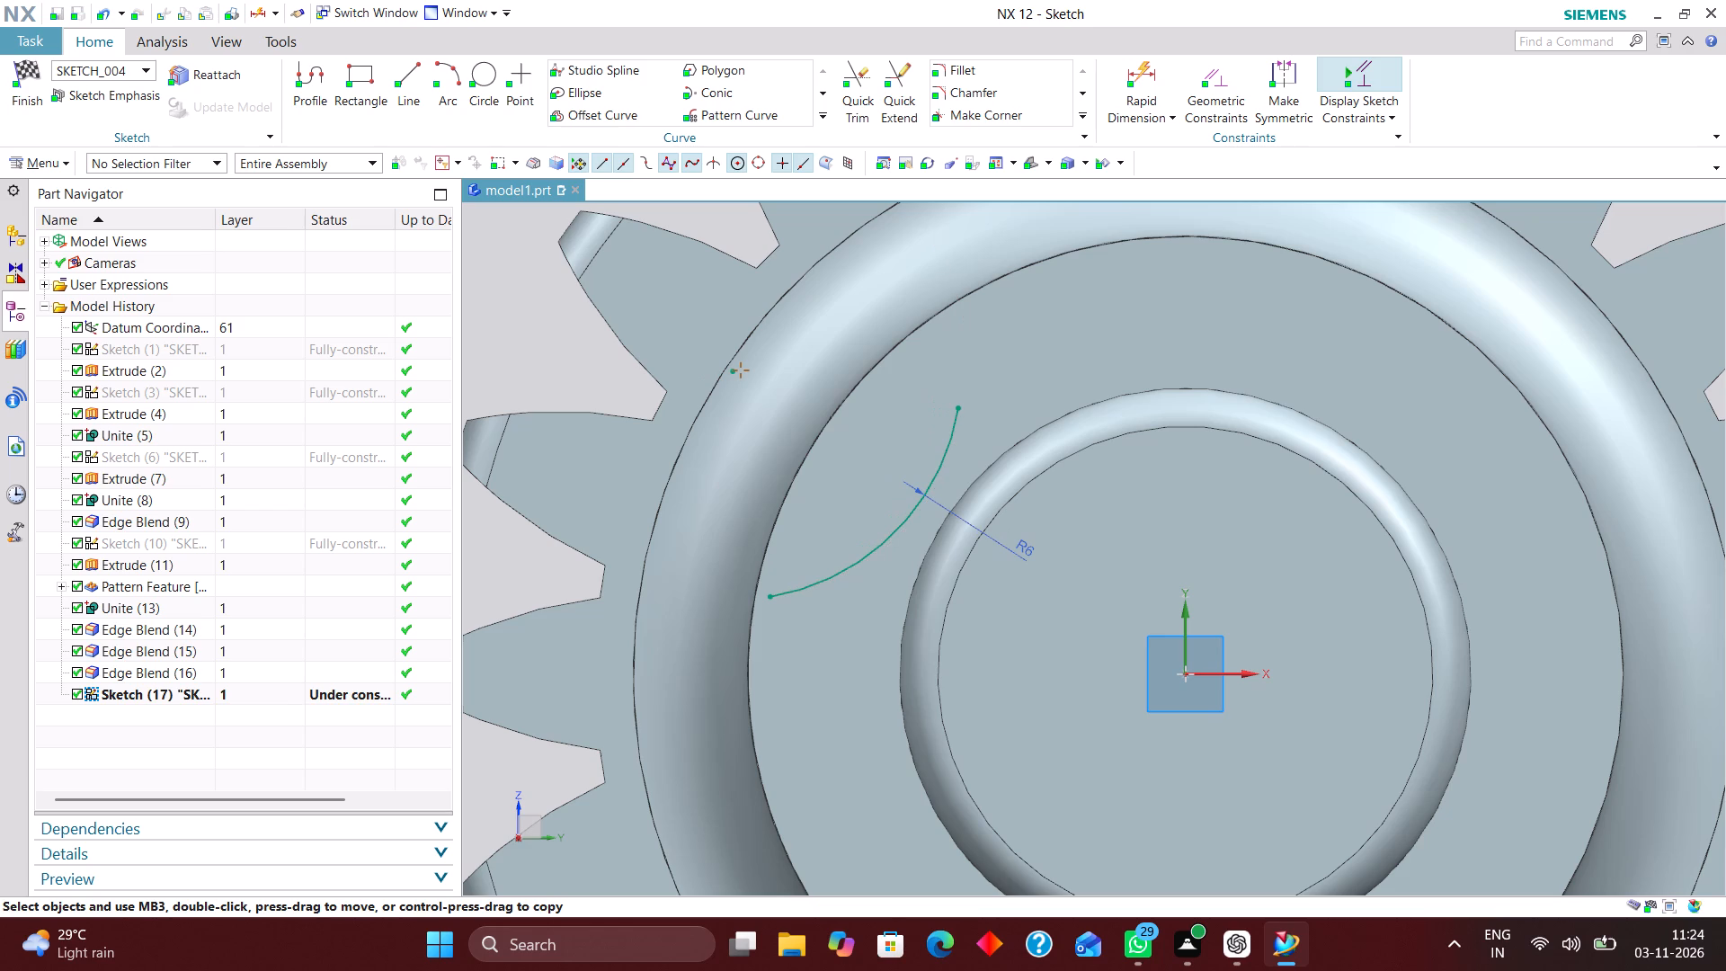
scroll(767, 615, up, 1)
drag(771, 593, 785, 592)
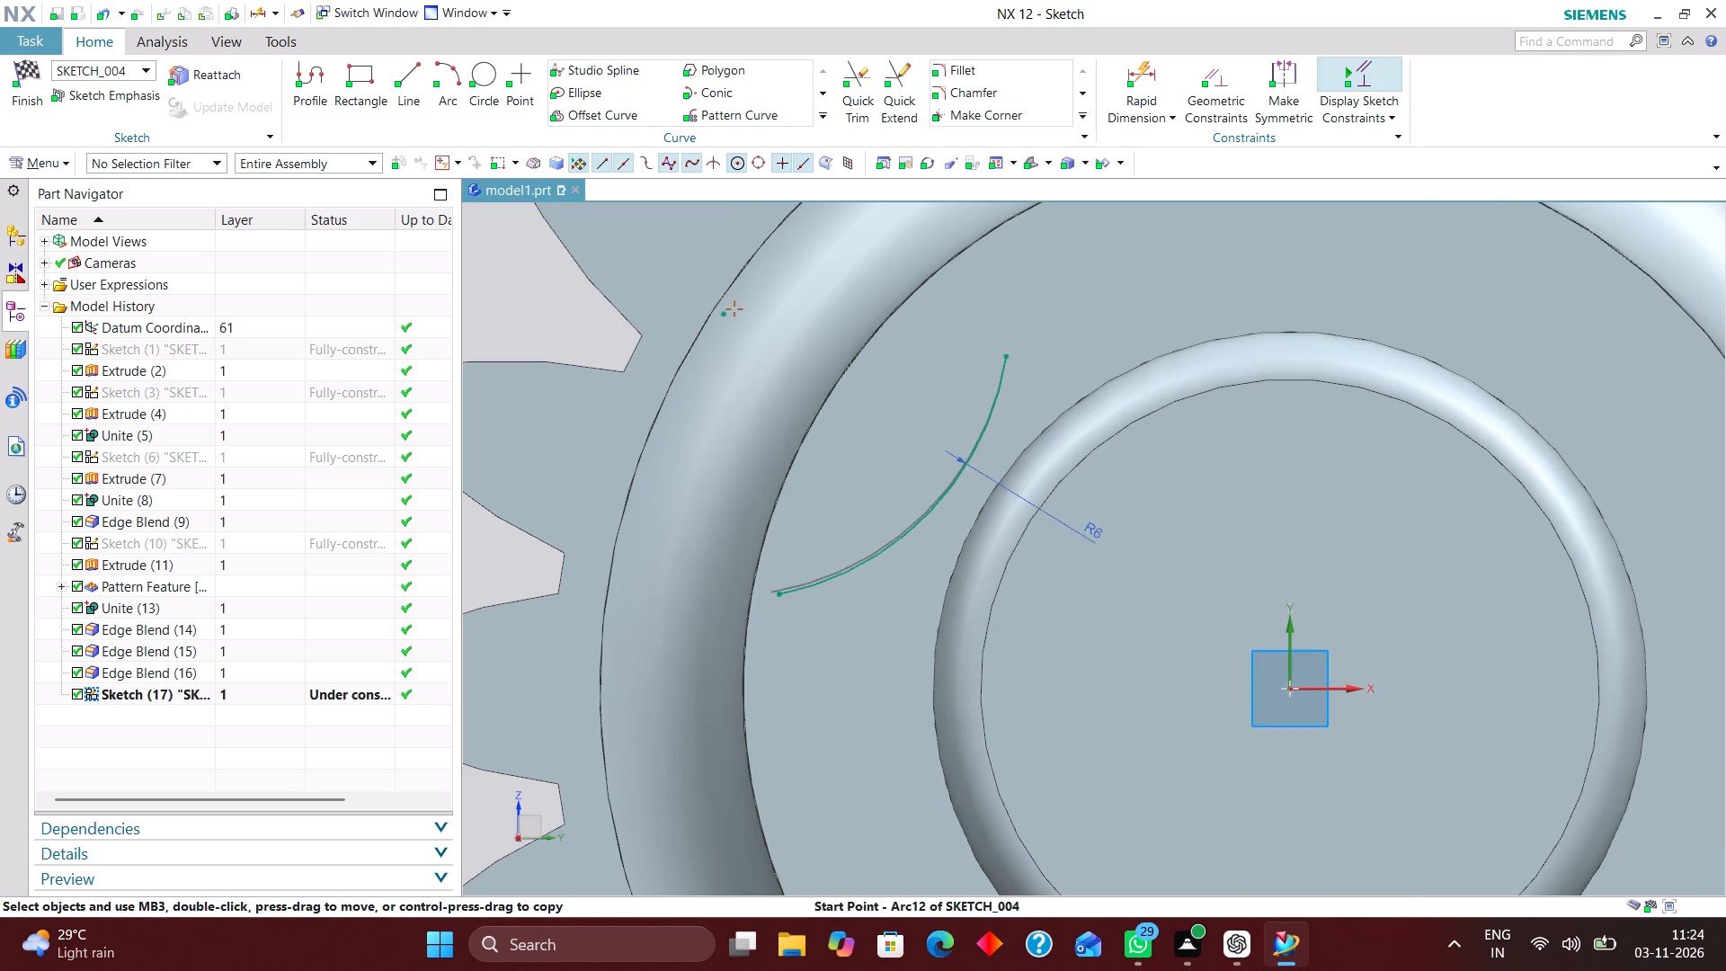
drag(785, 592, 887, 581)
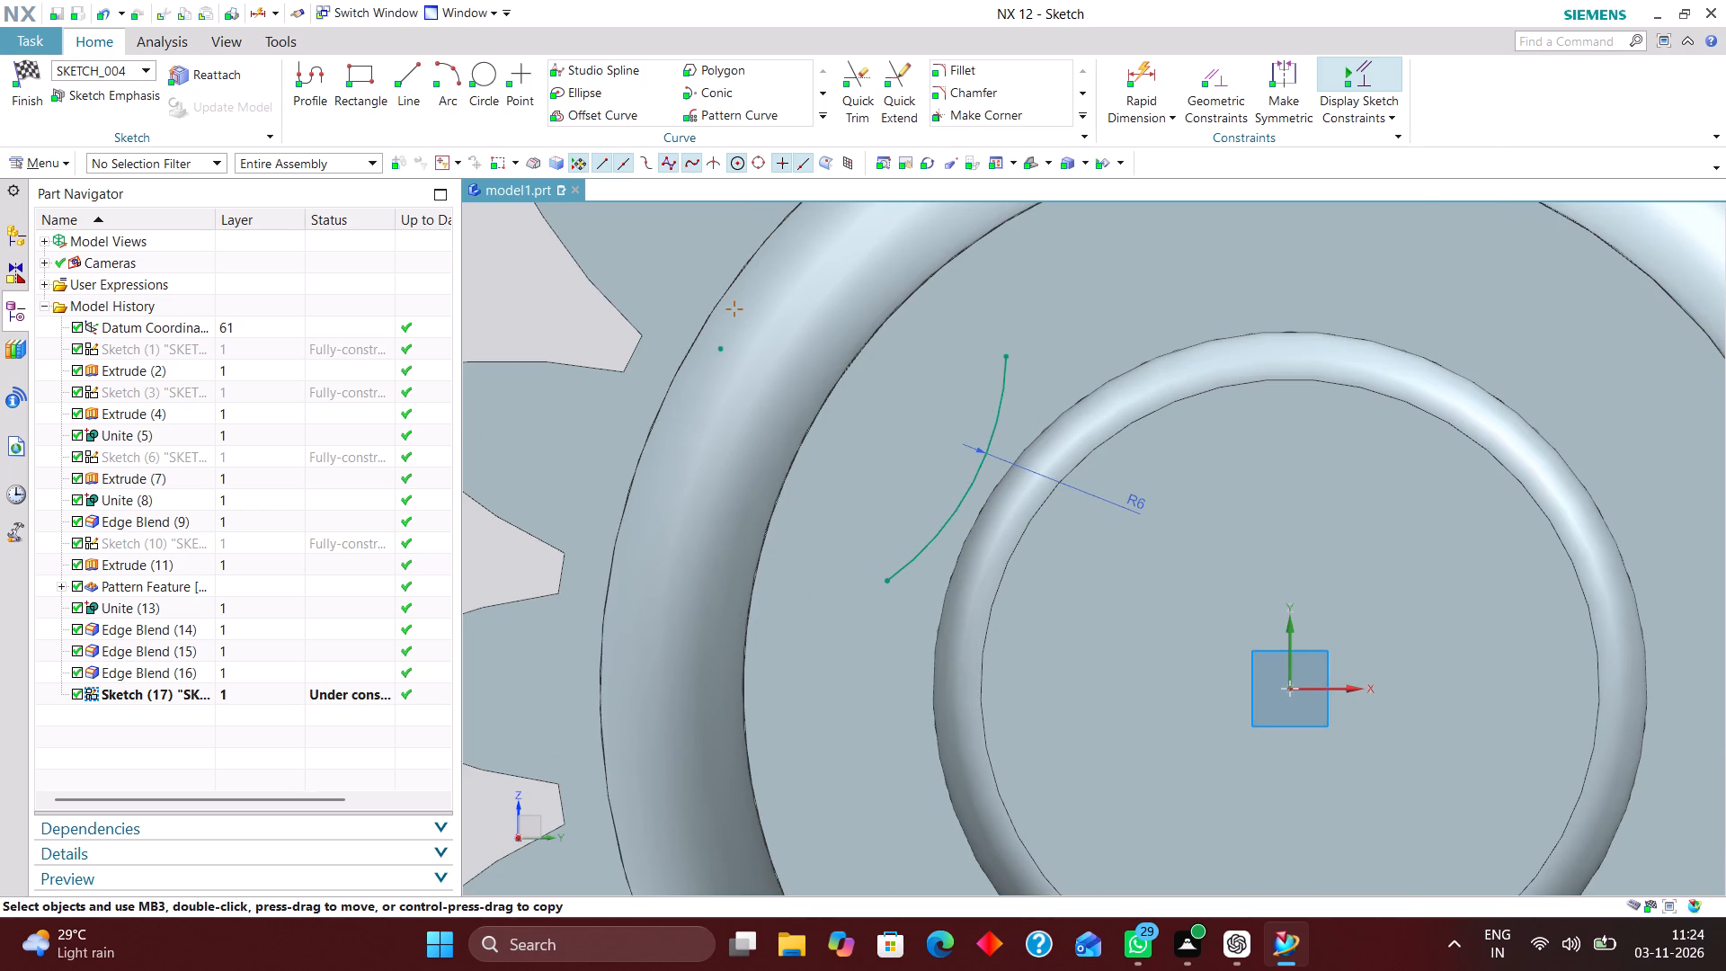
Move the arc by its centre point so that it bulges slightly into the upper-left edge of the thin shaft's circle.
drag(720, 352, 772, 365)
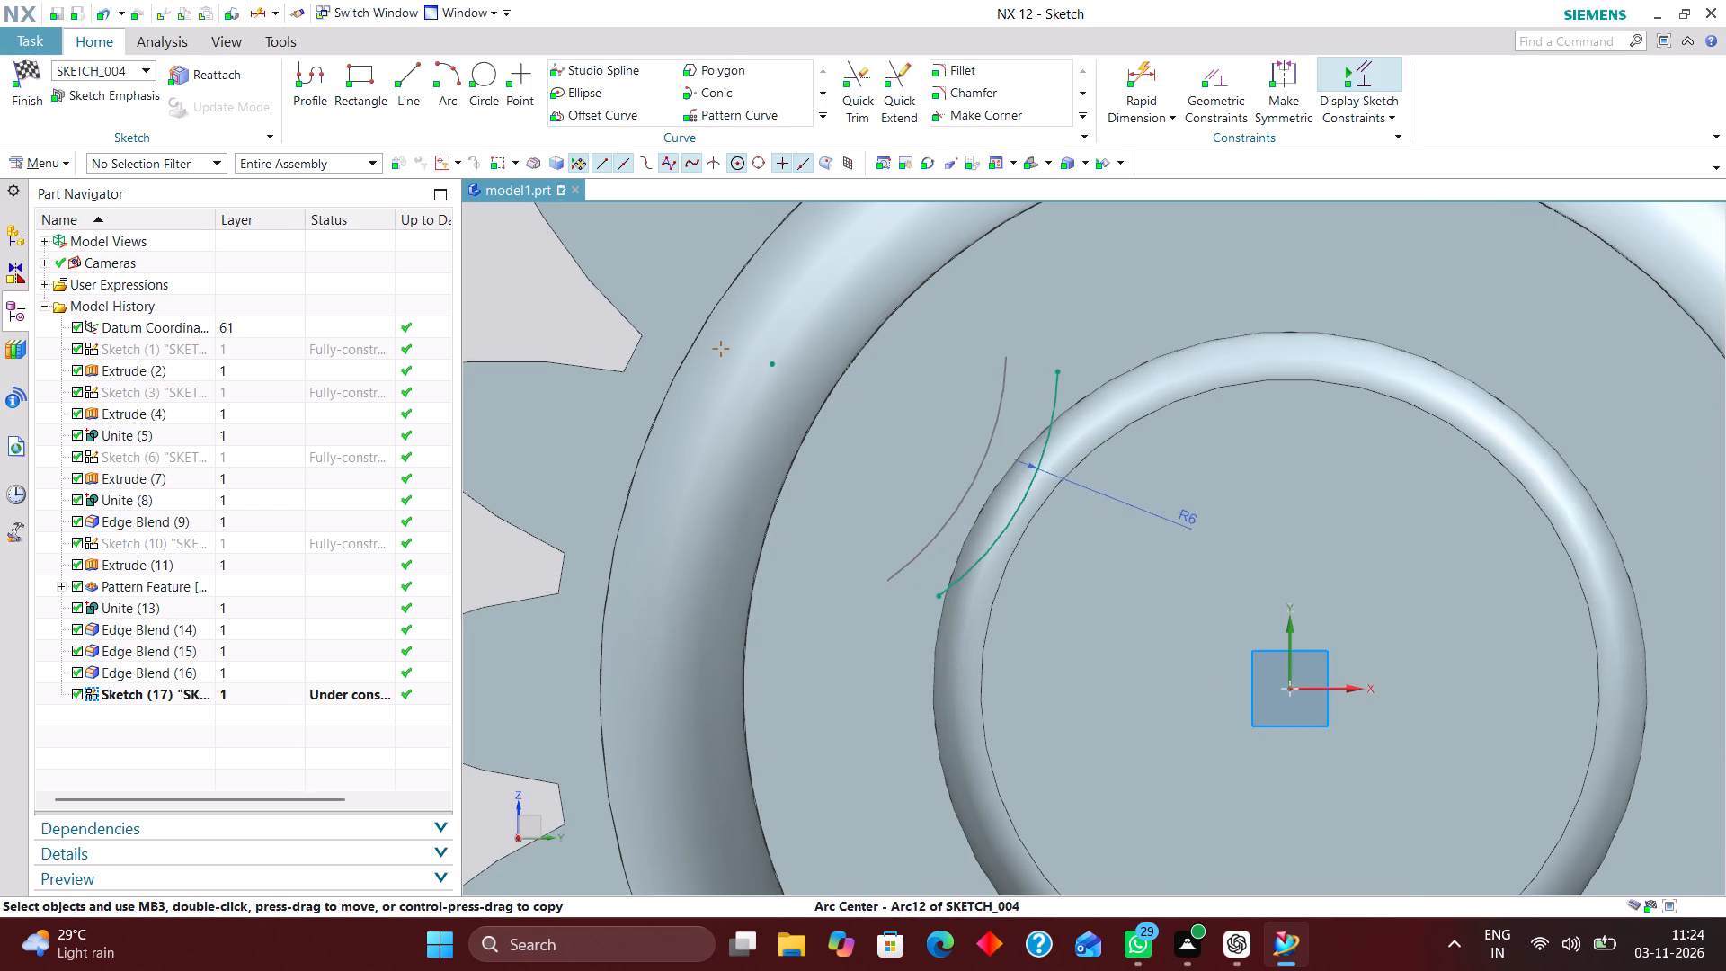
drag(772, 365, 773, 396)
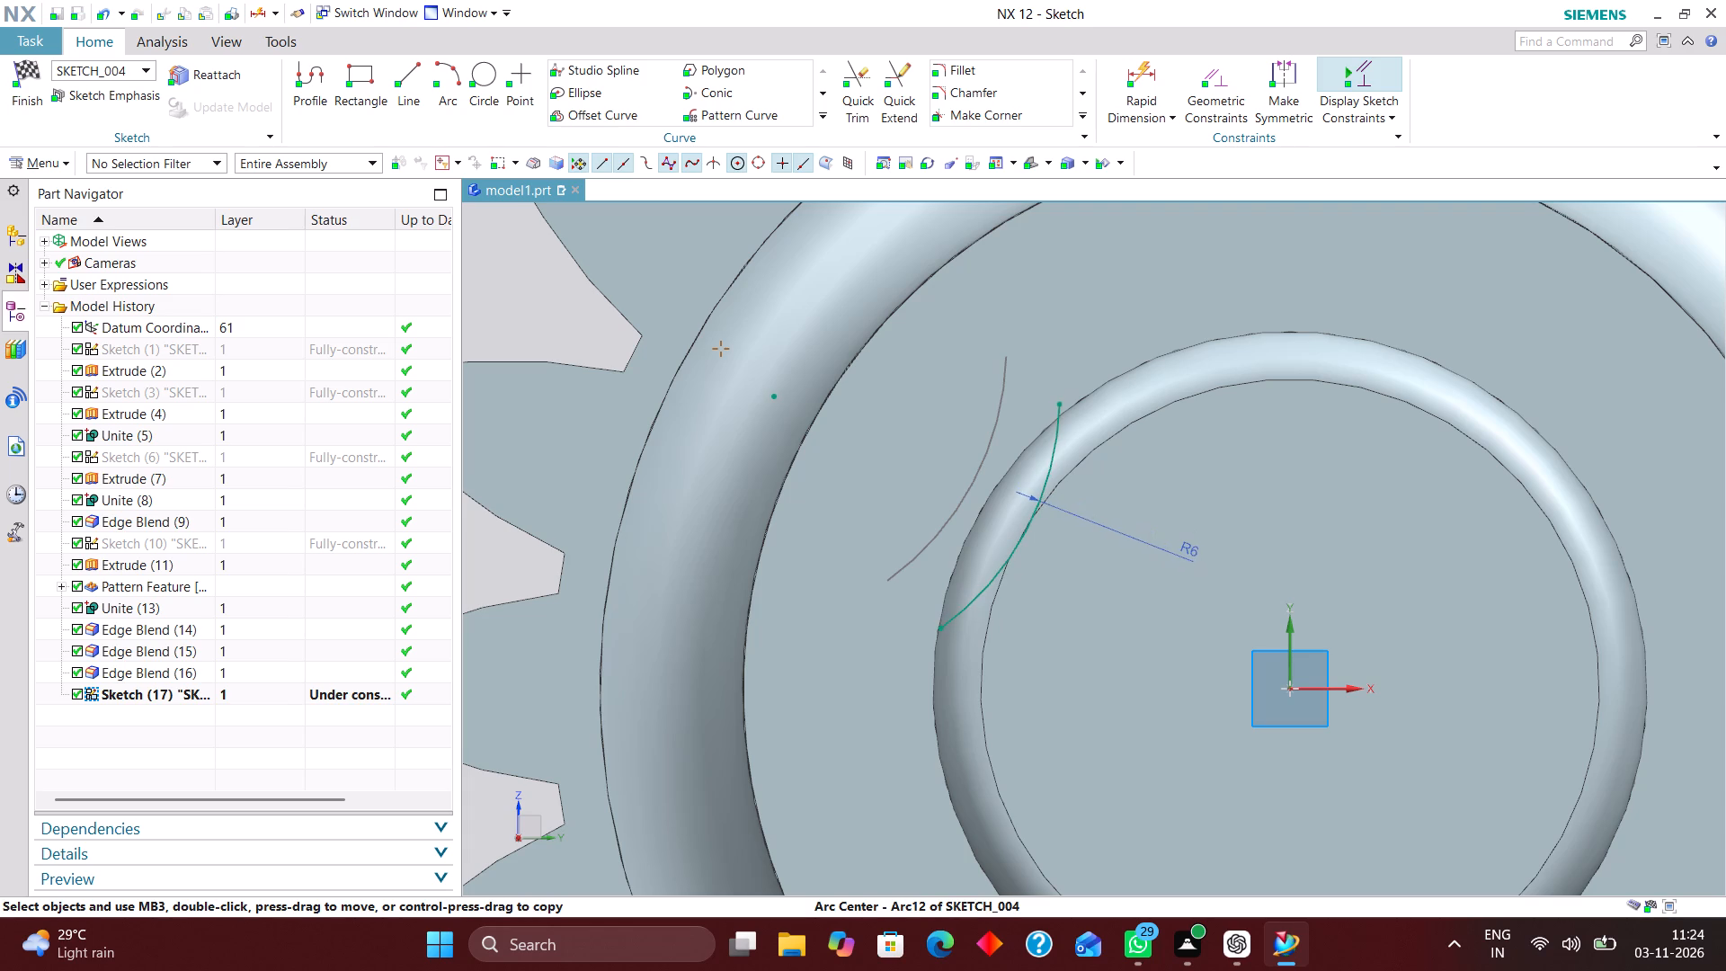
drag(773, 396, 772, 396)
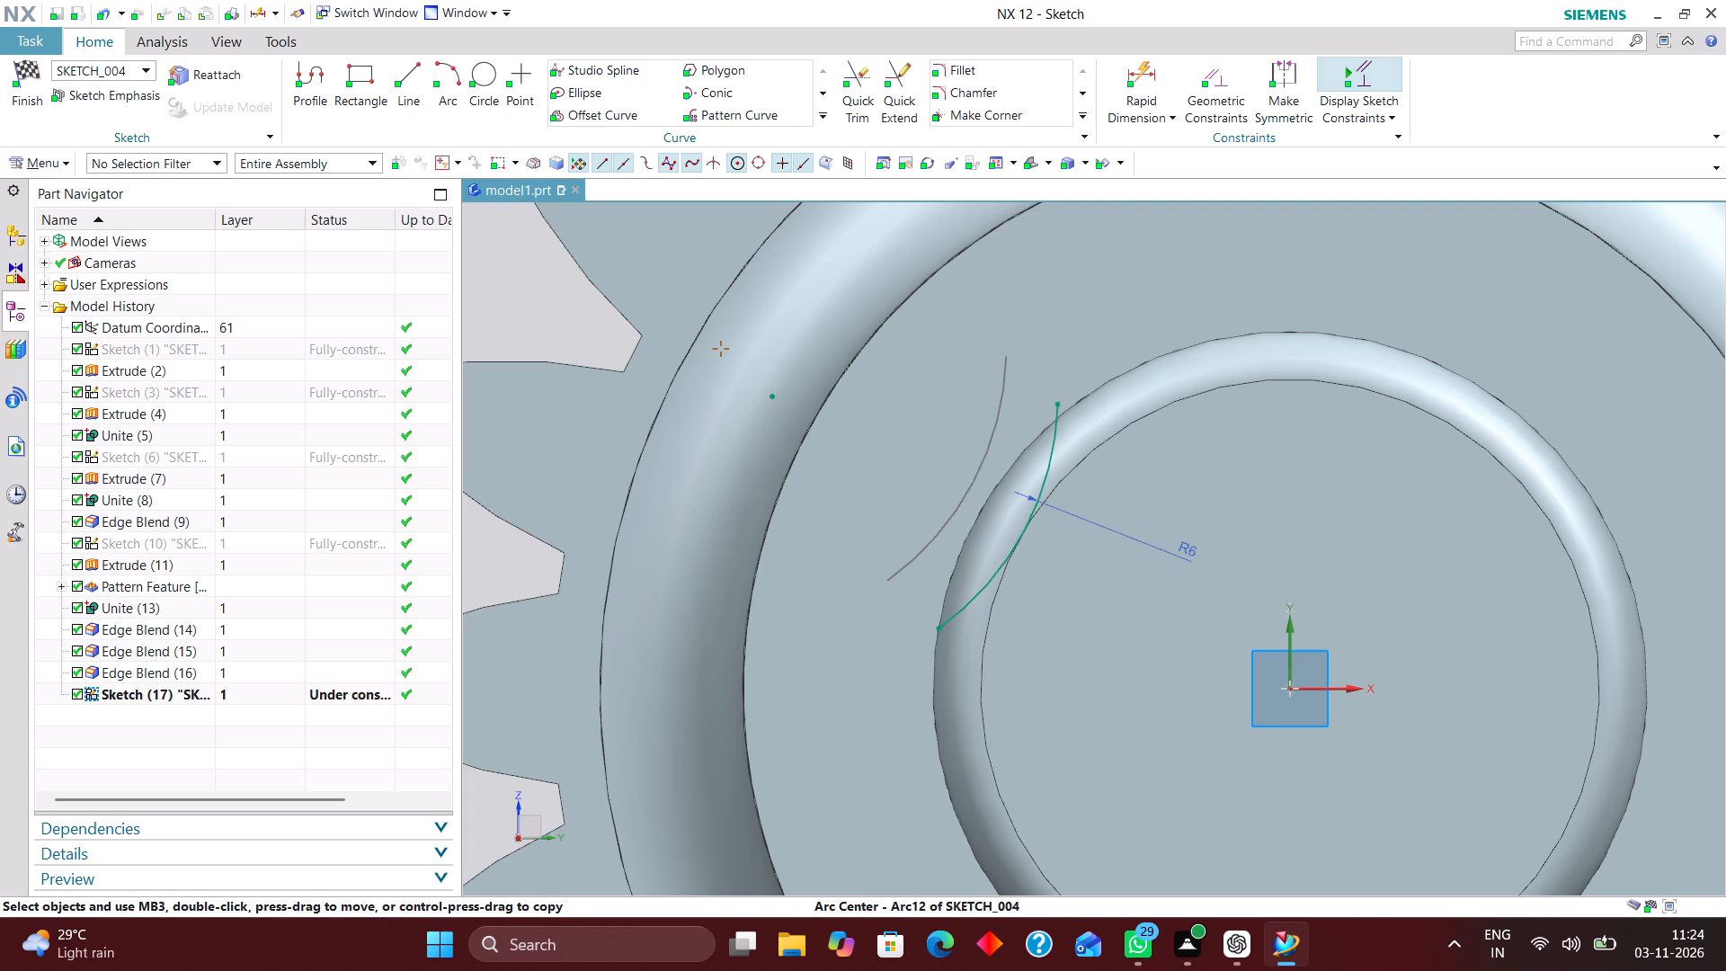
drag(772, 396, 814, 350)
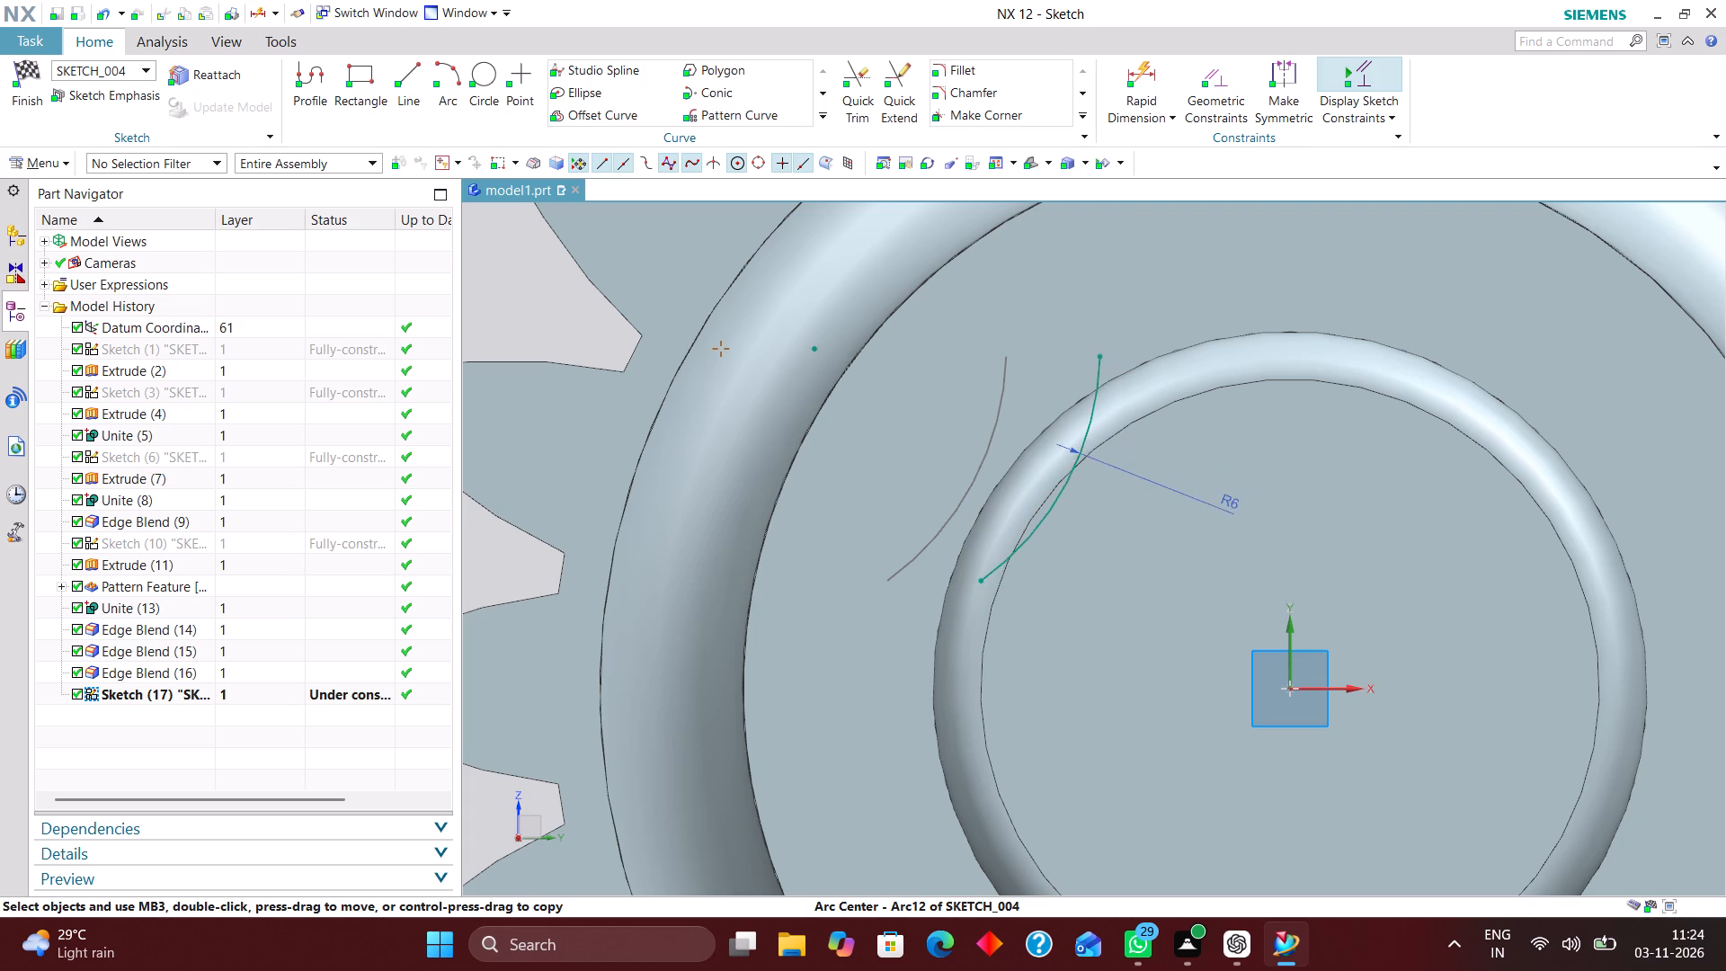
drag(814, 350, 784, 377)
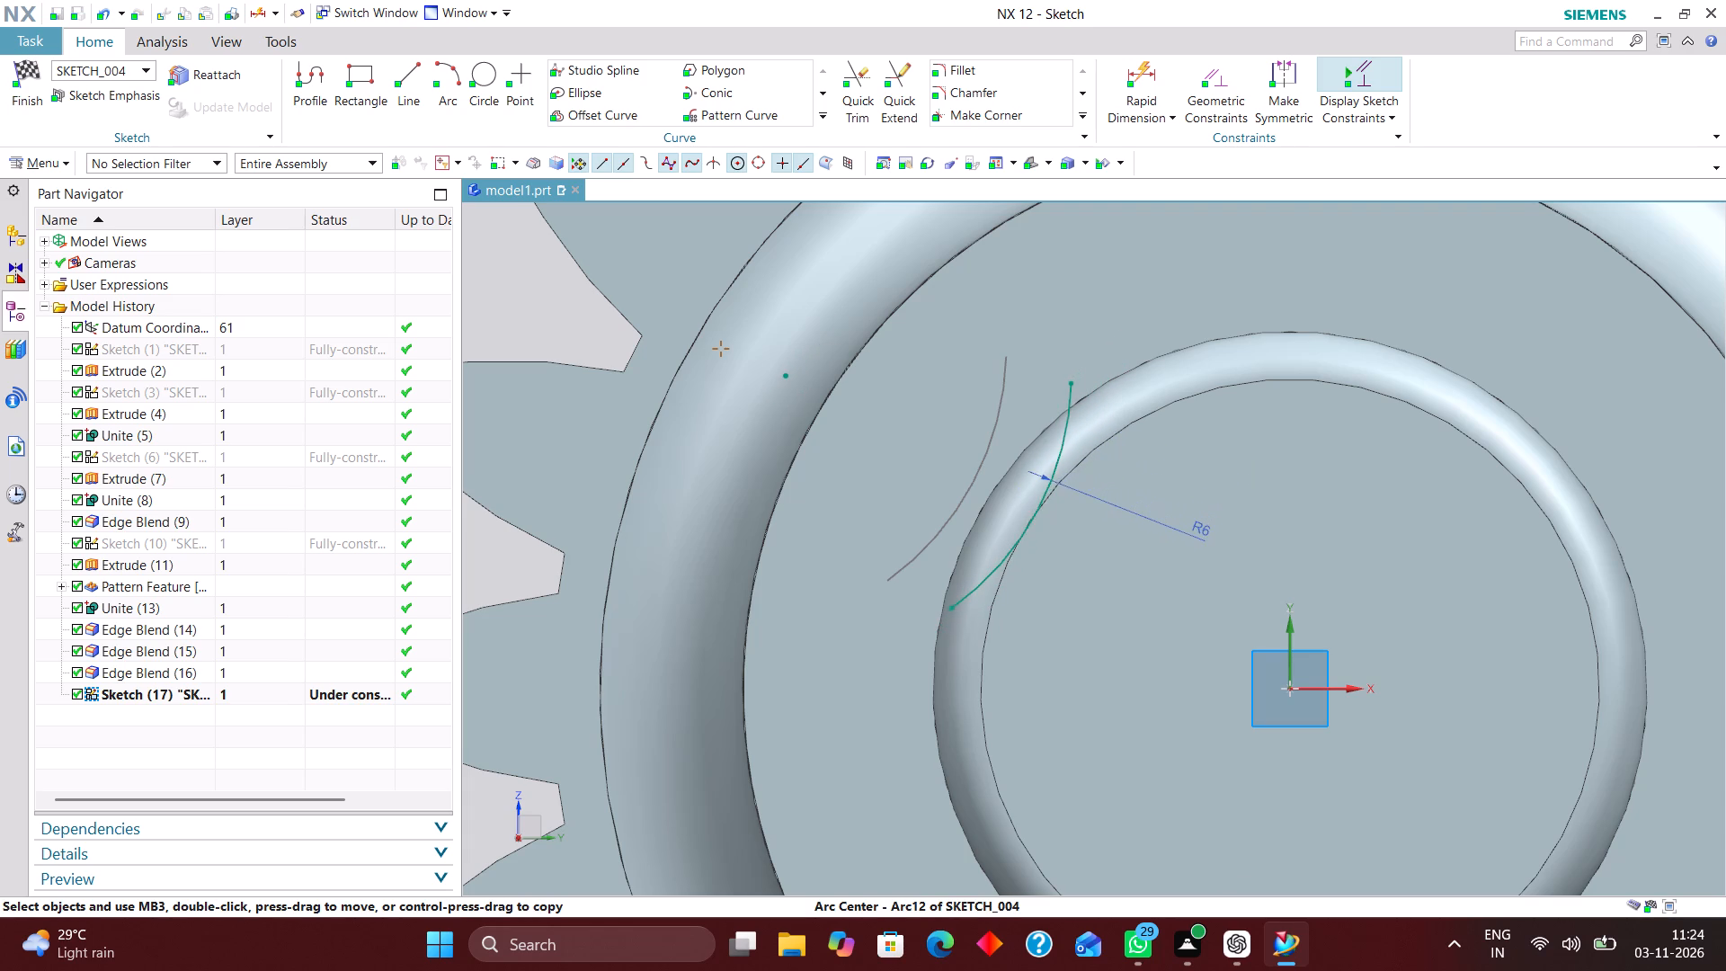
drag(784, 377, 780, 389)
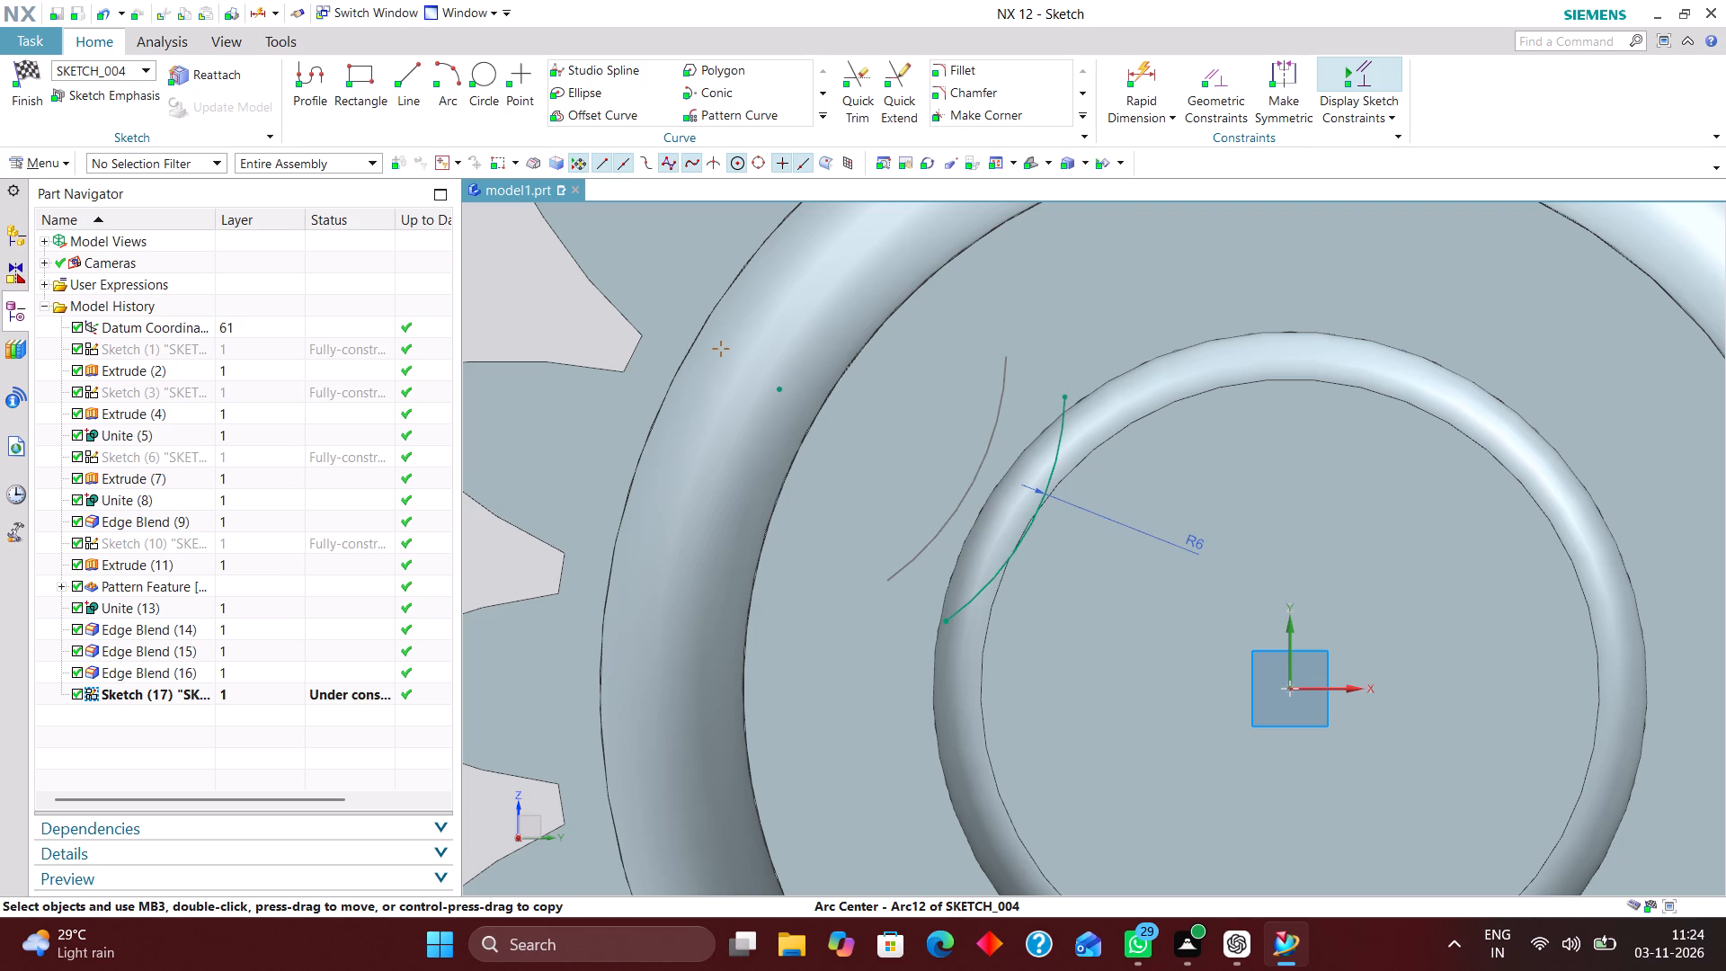
drag(780, 389, 778, 389)
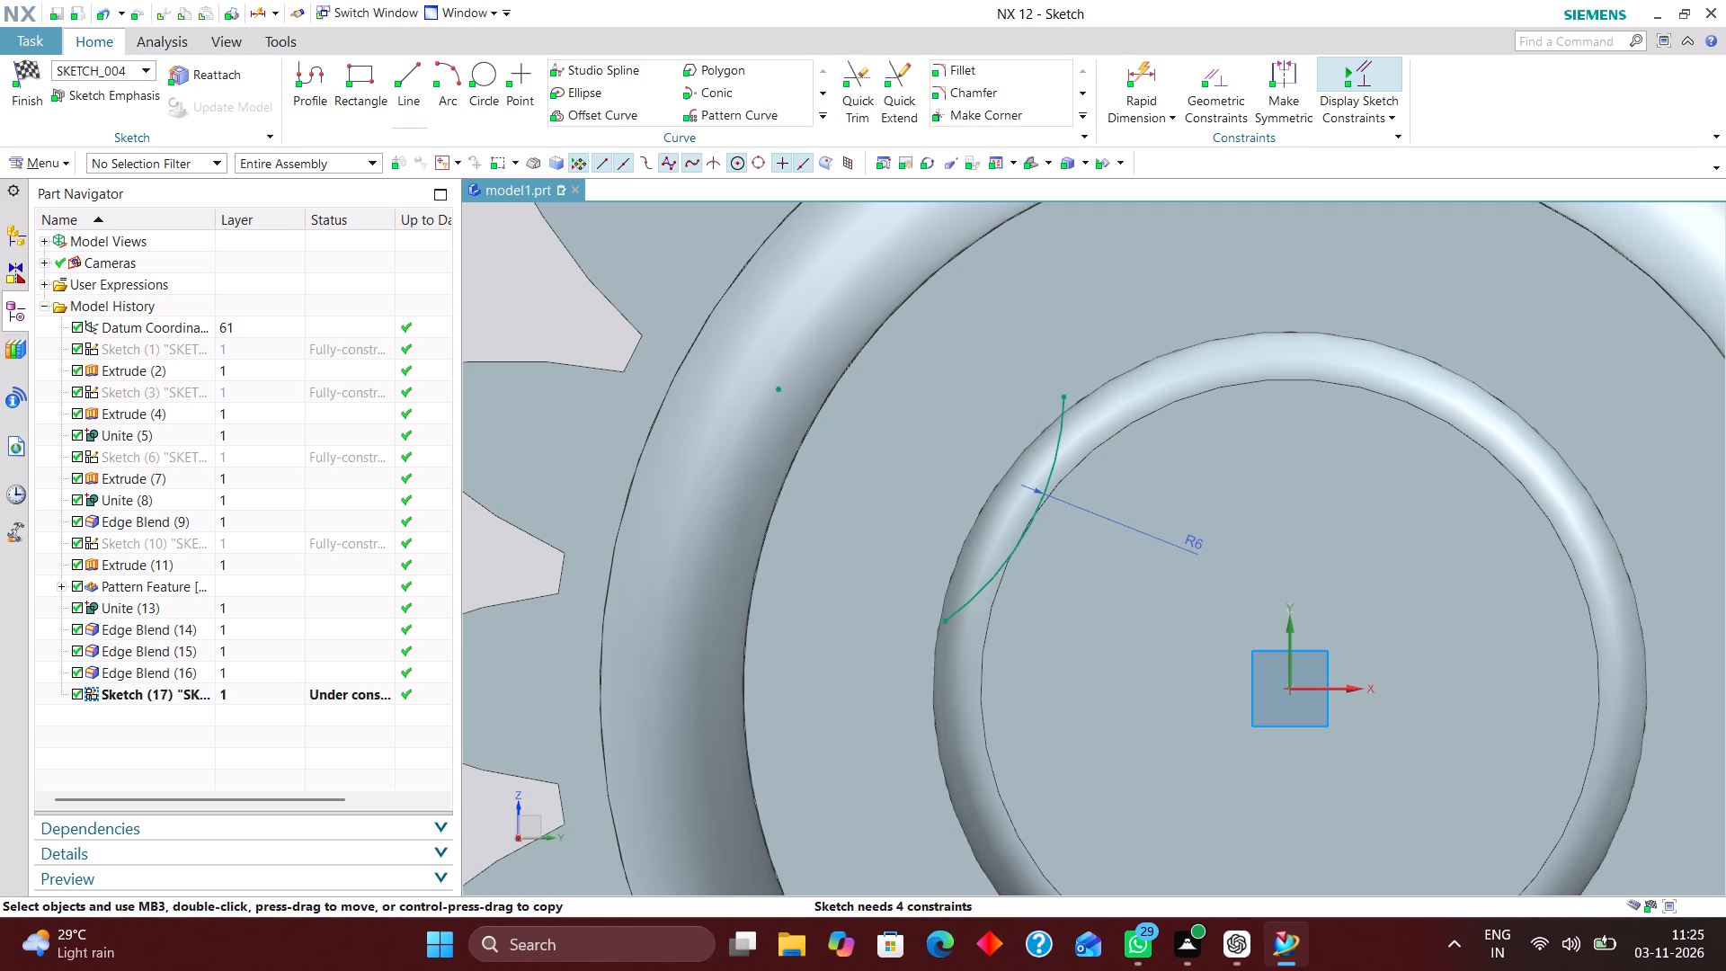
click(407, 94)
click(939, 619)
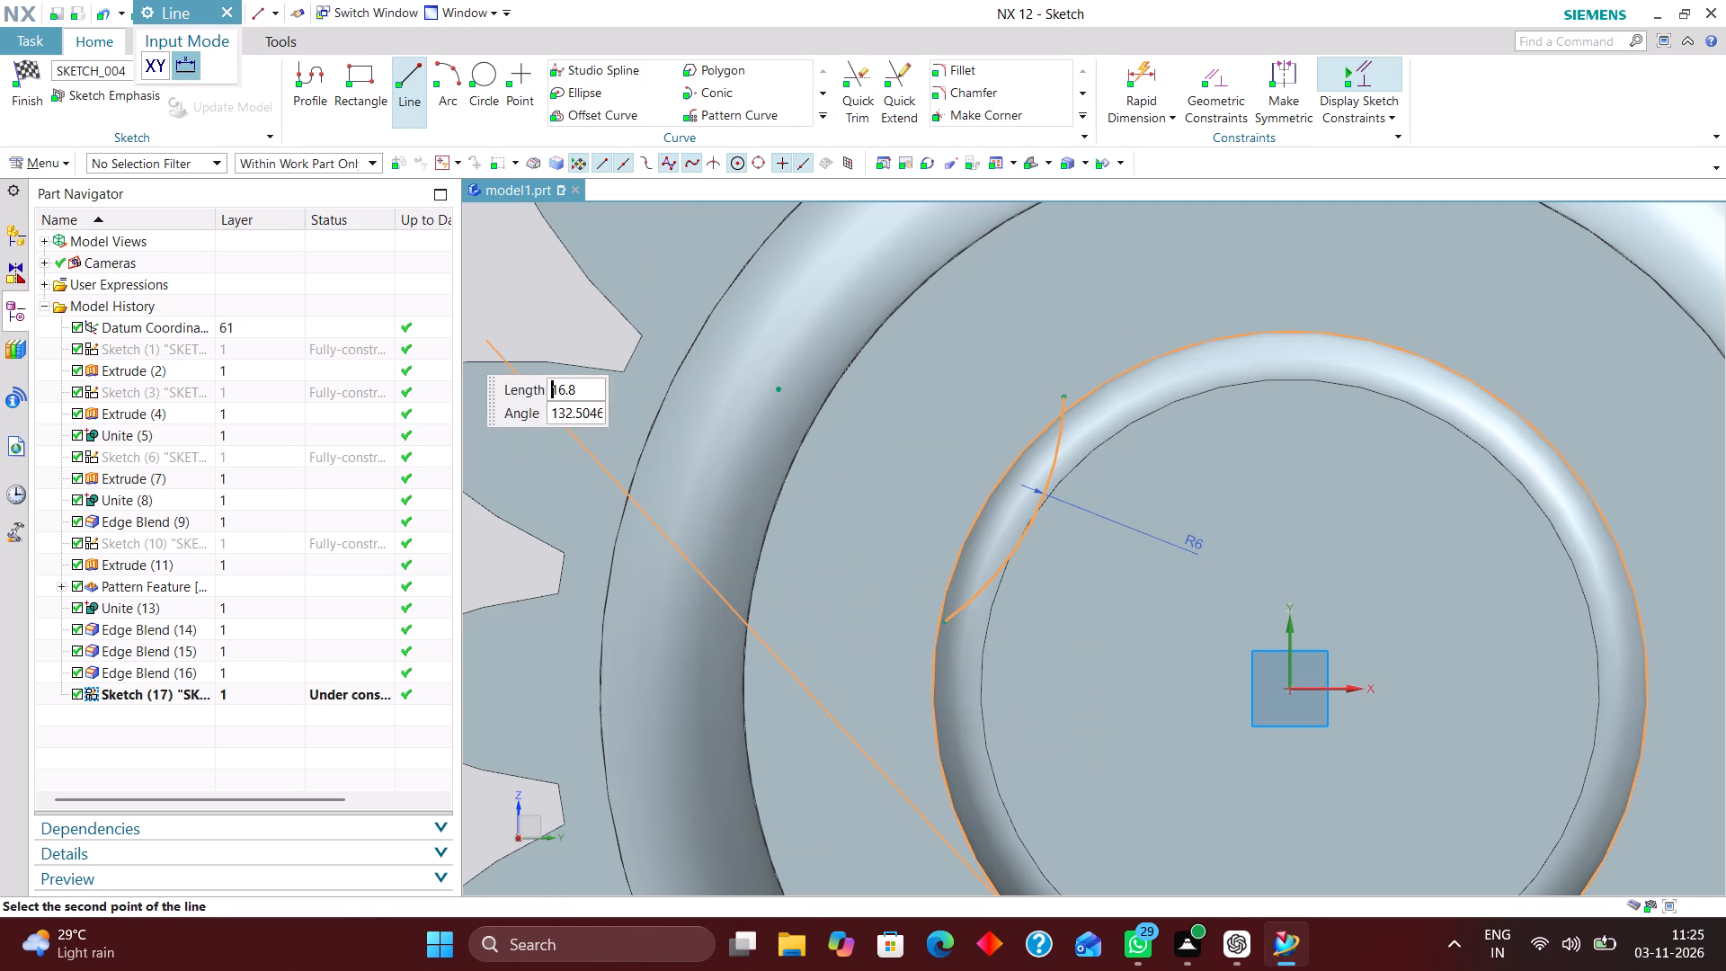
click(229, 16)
Close the arc into a profile with a slanted outer line and two short lines joining its ends, and finish the sketch.
click(399, 68)
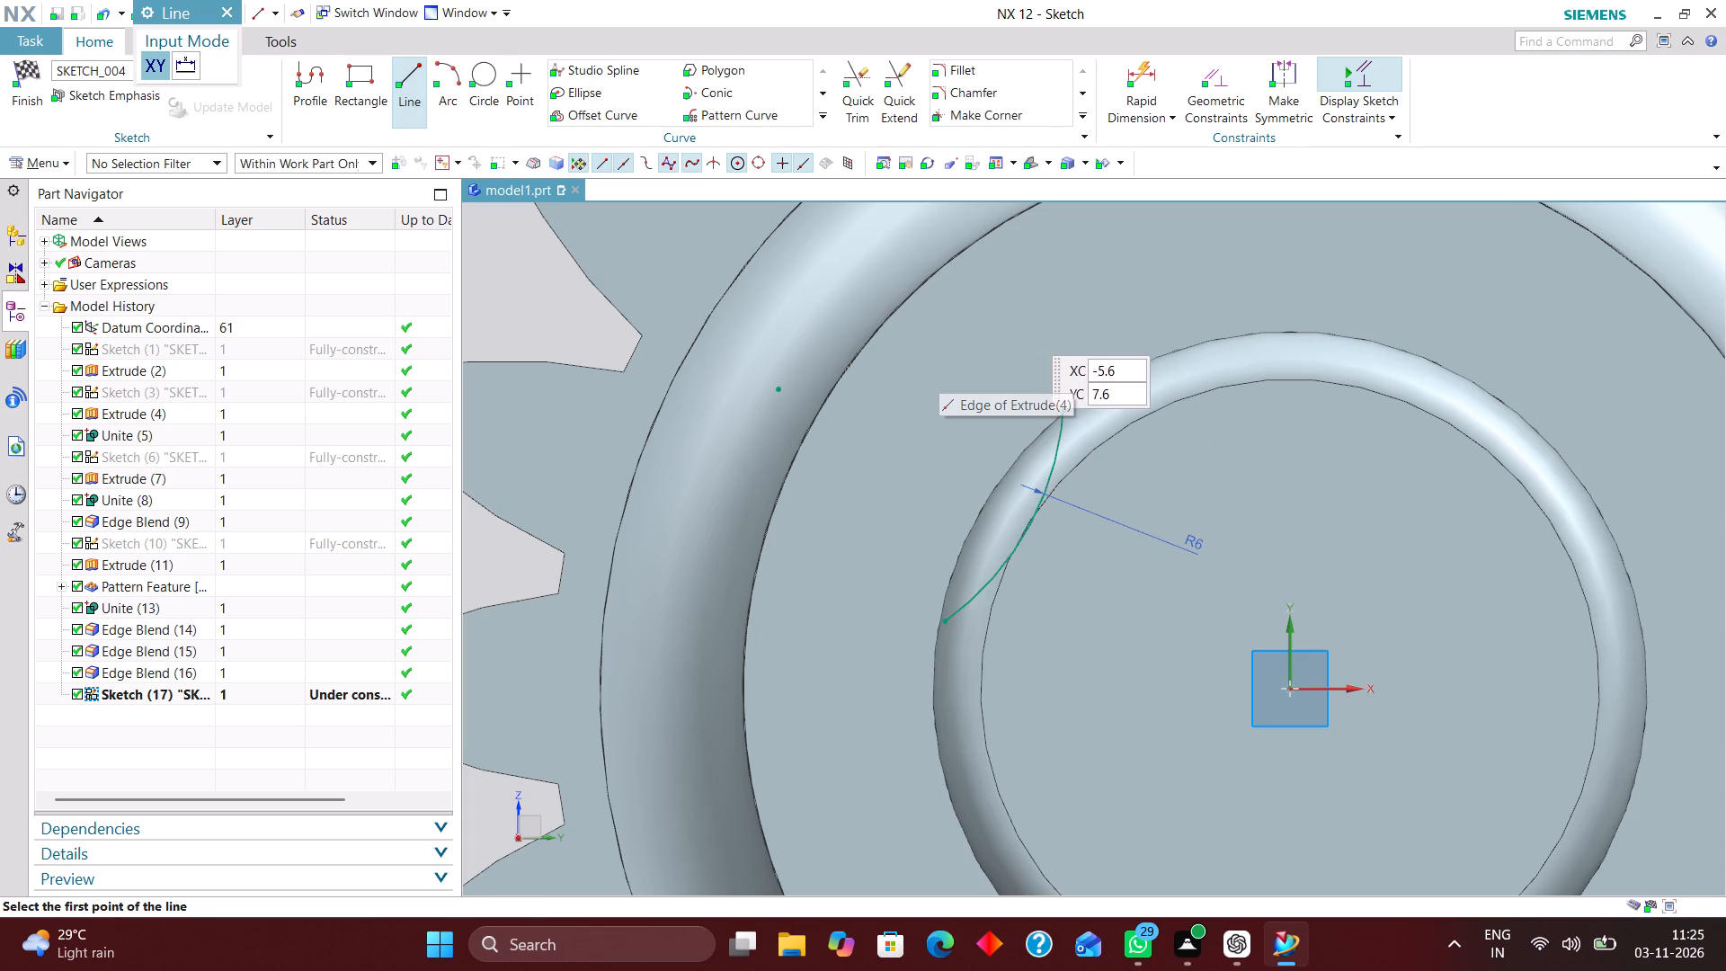
click(1043, 345)
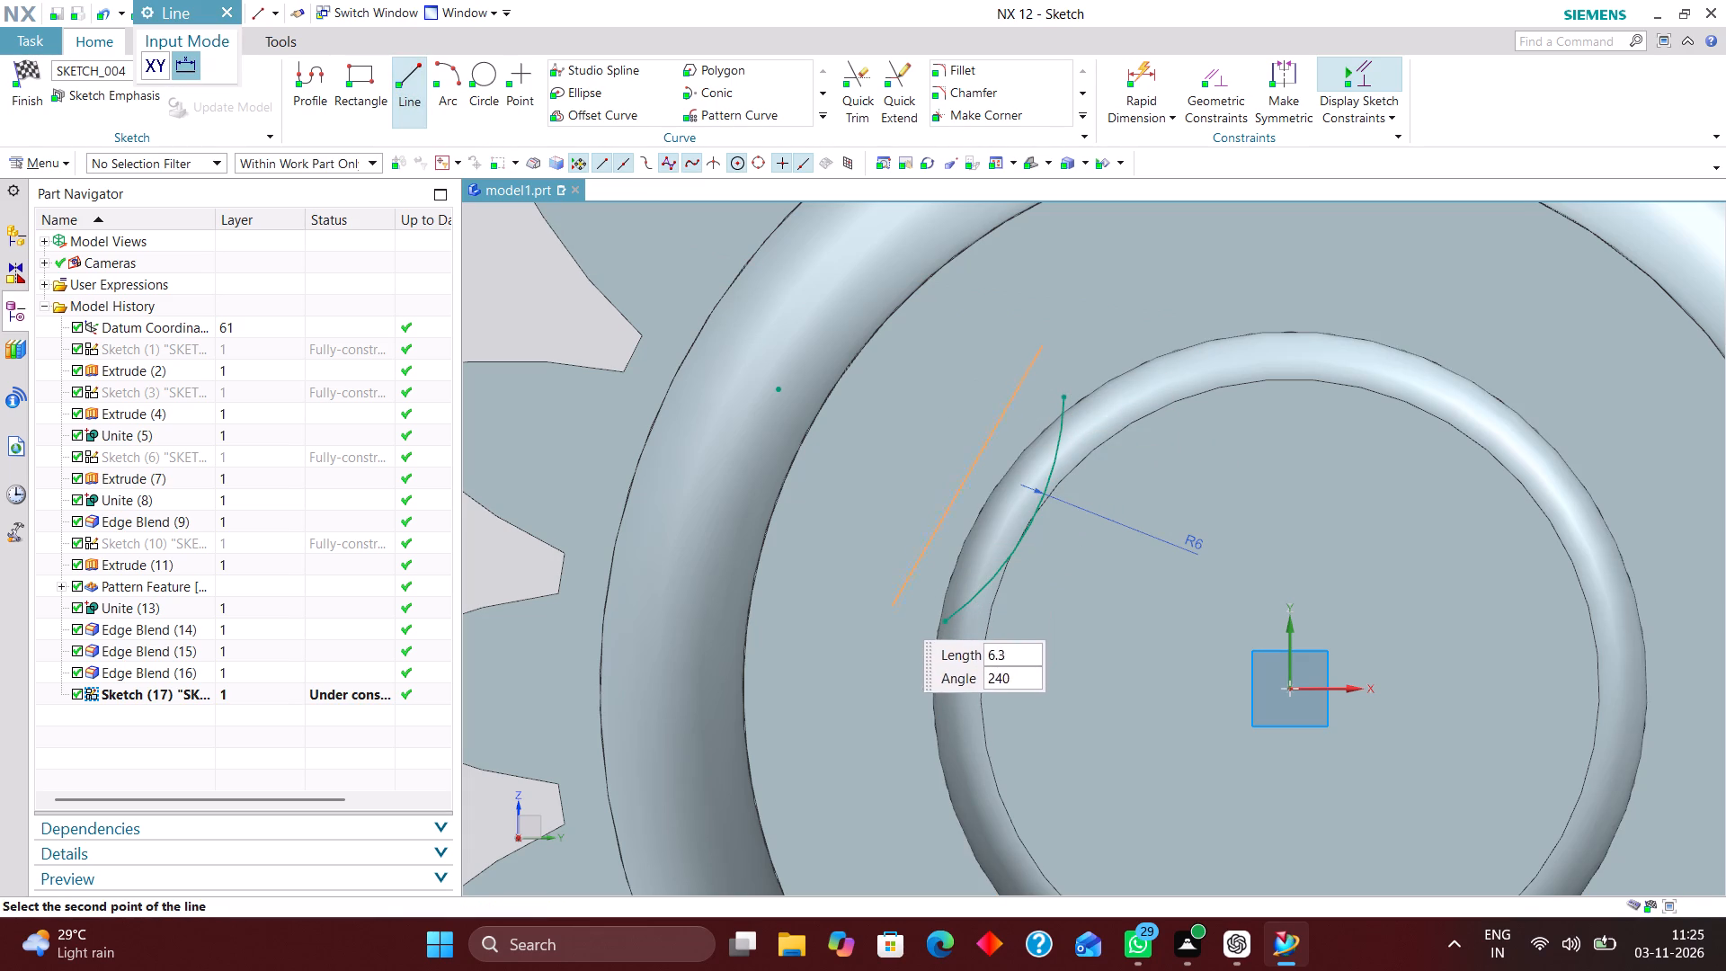
click(897, 629)
scroll(1064, 375, up, 5)
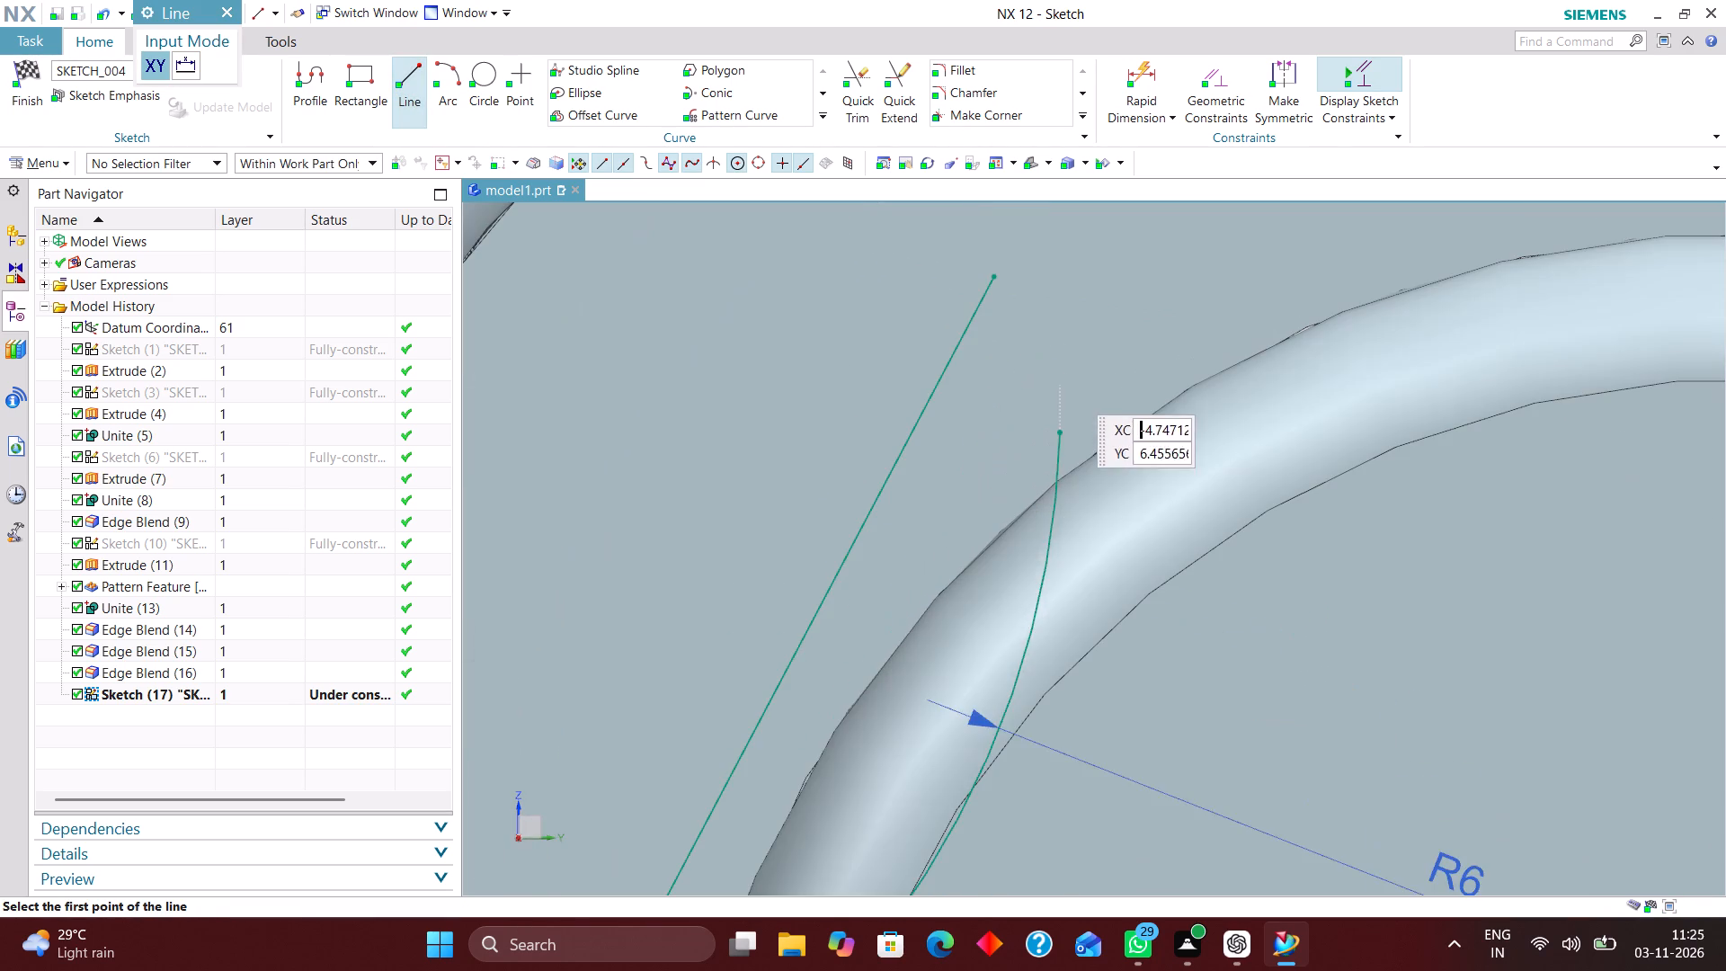
click(1060, 433)
click(1000, 277)
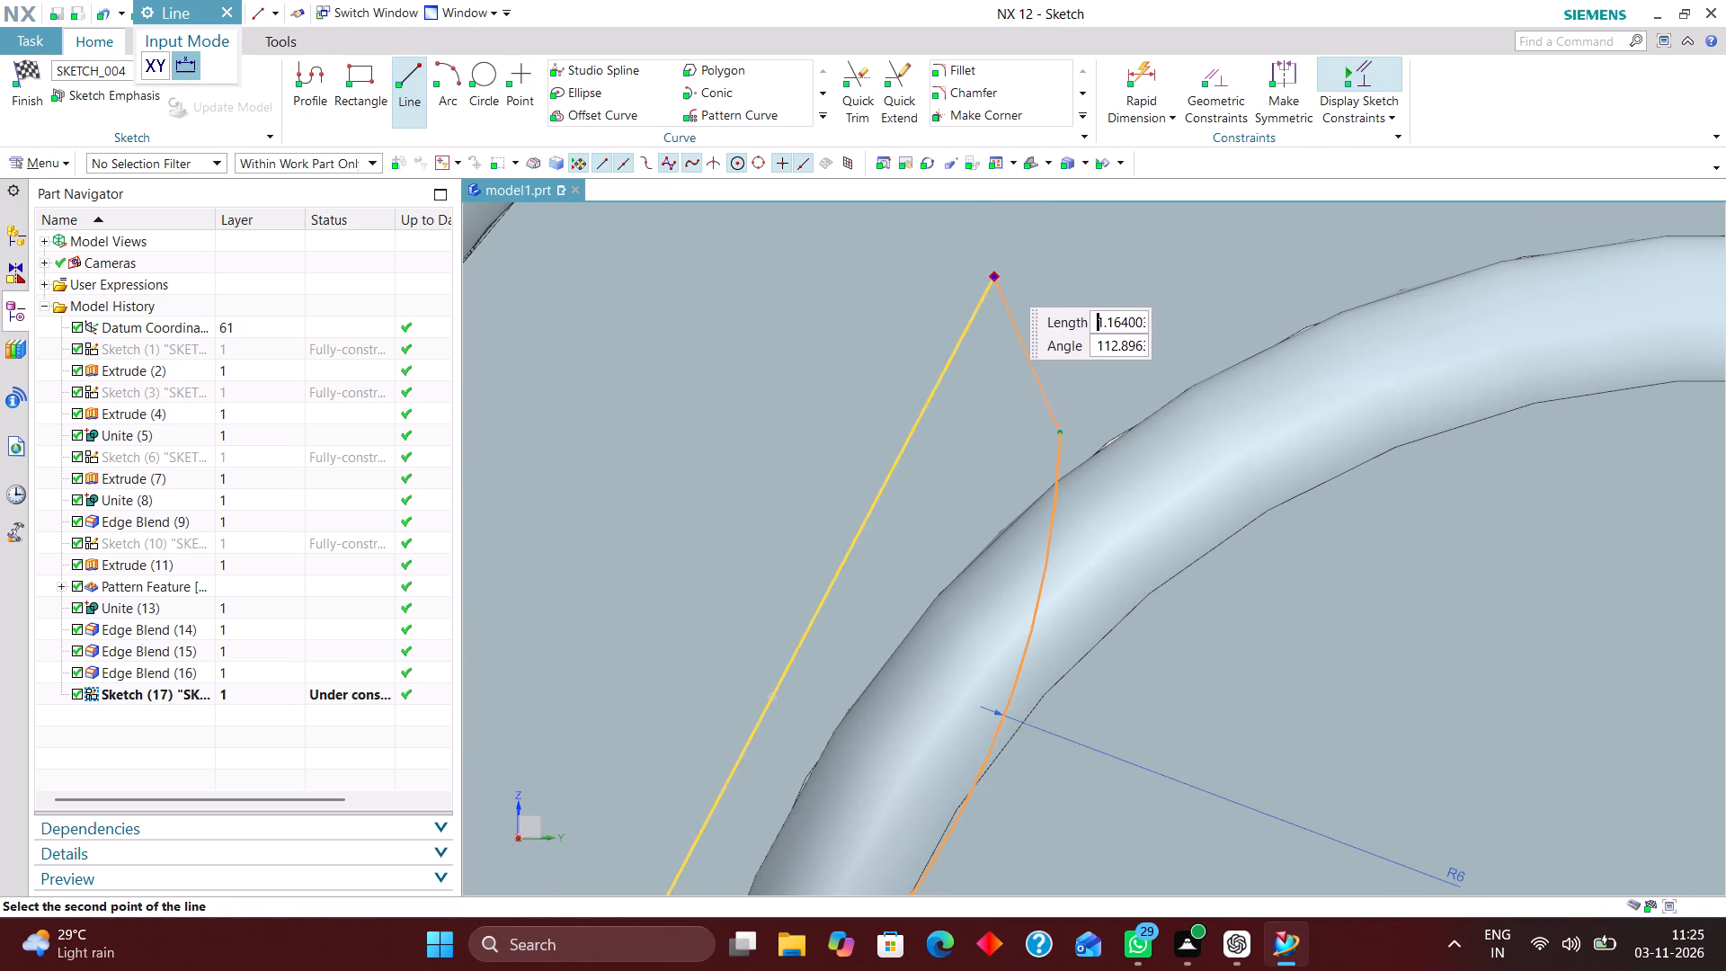
scroll(1101, 283, down, 4)
scroll(942, 628, up, 6)
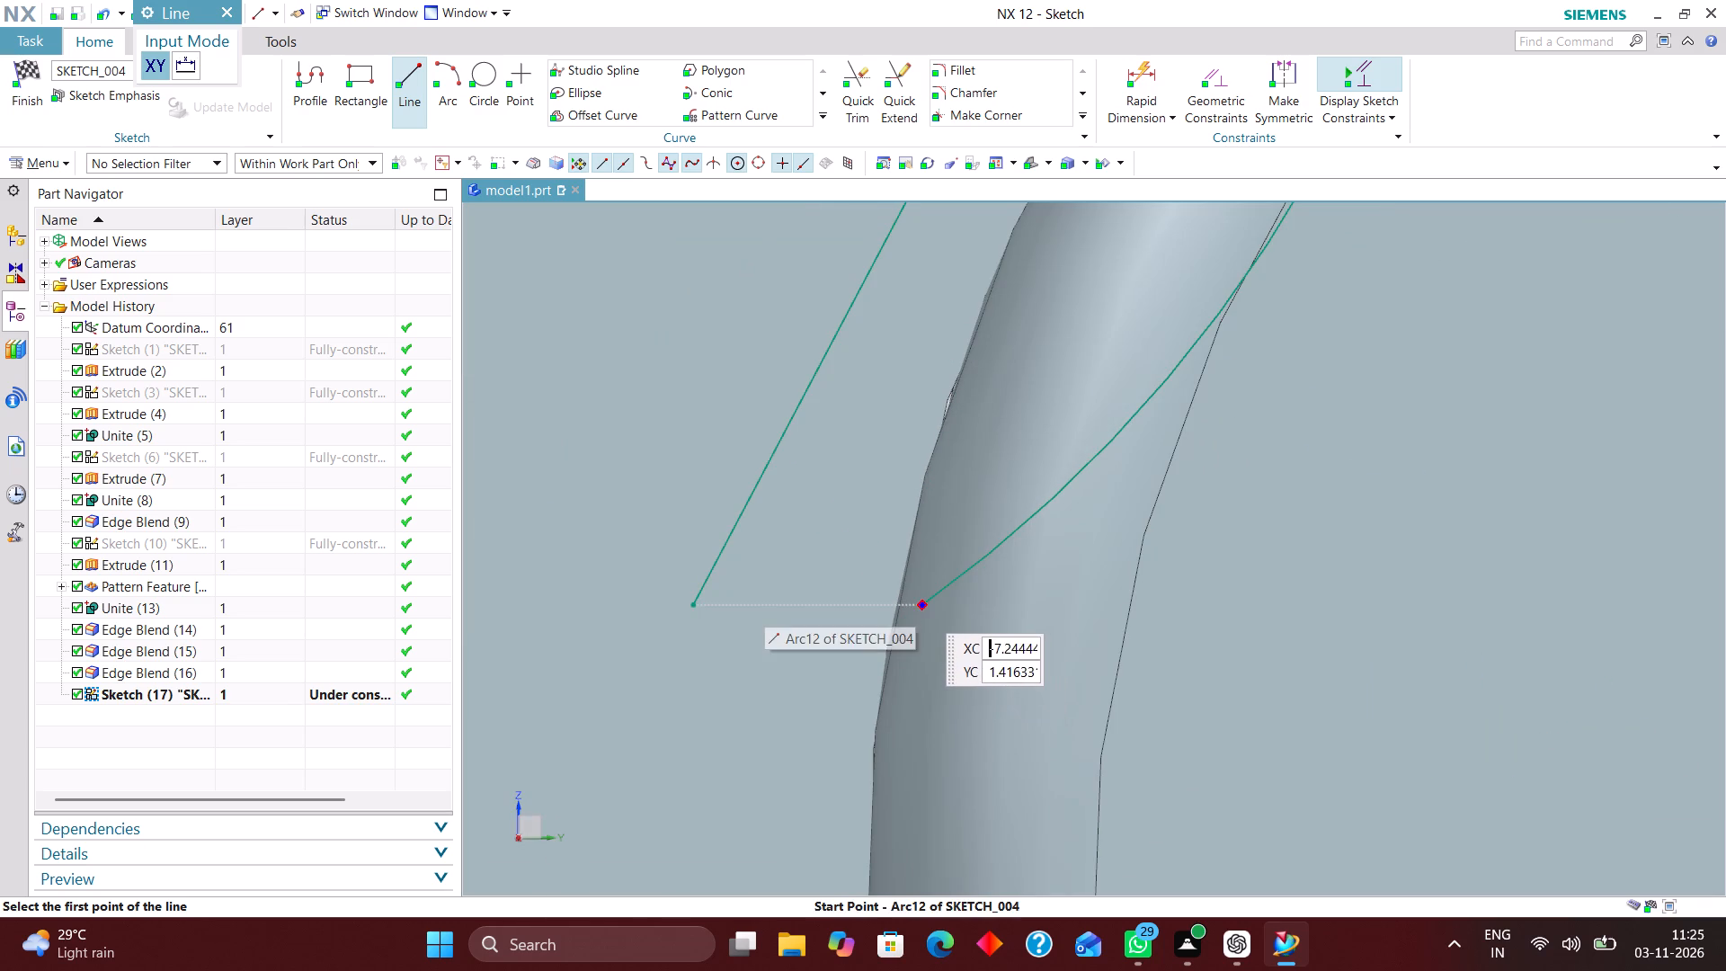
click(916, 603)
click(686, 601)
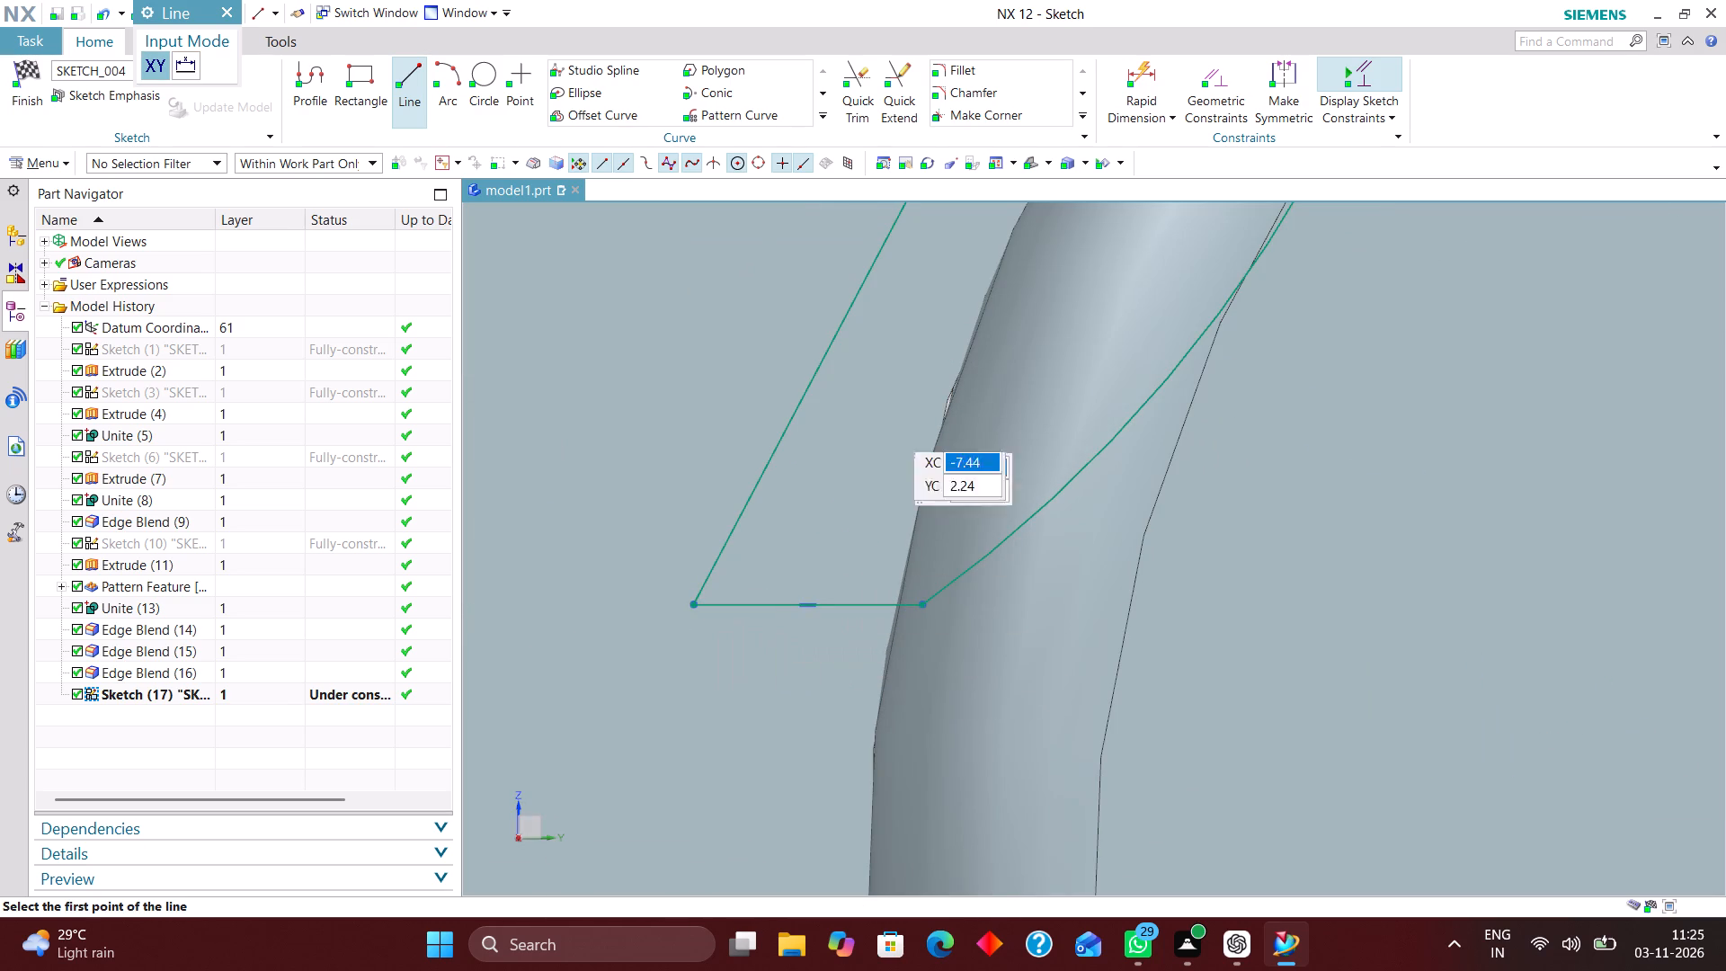
click(236, 7)
scroll(1097, 401, down, 6)
scroll(1077, 537, down, 3)
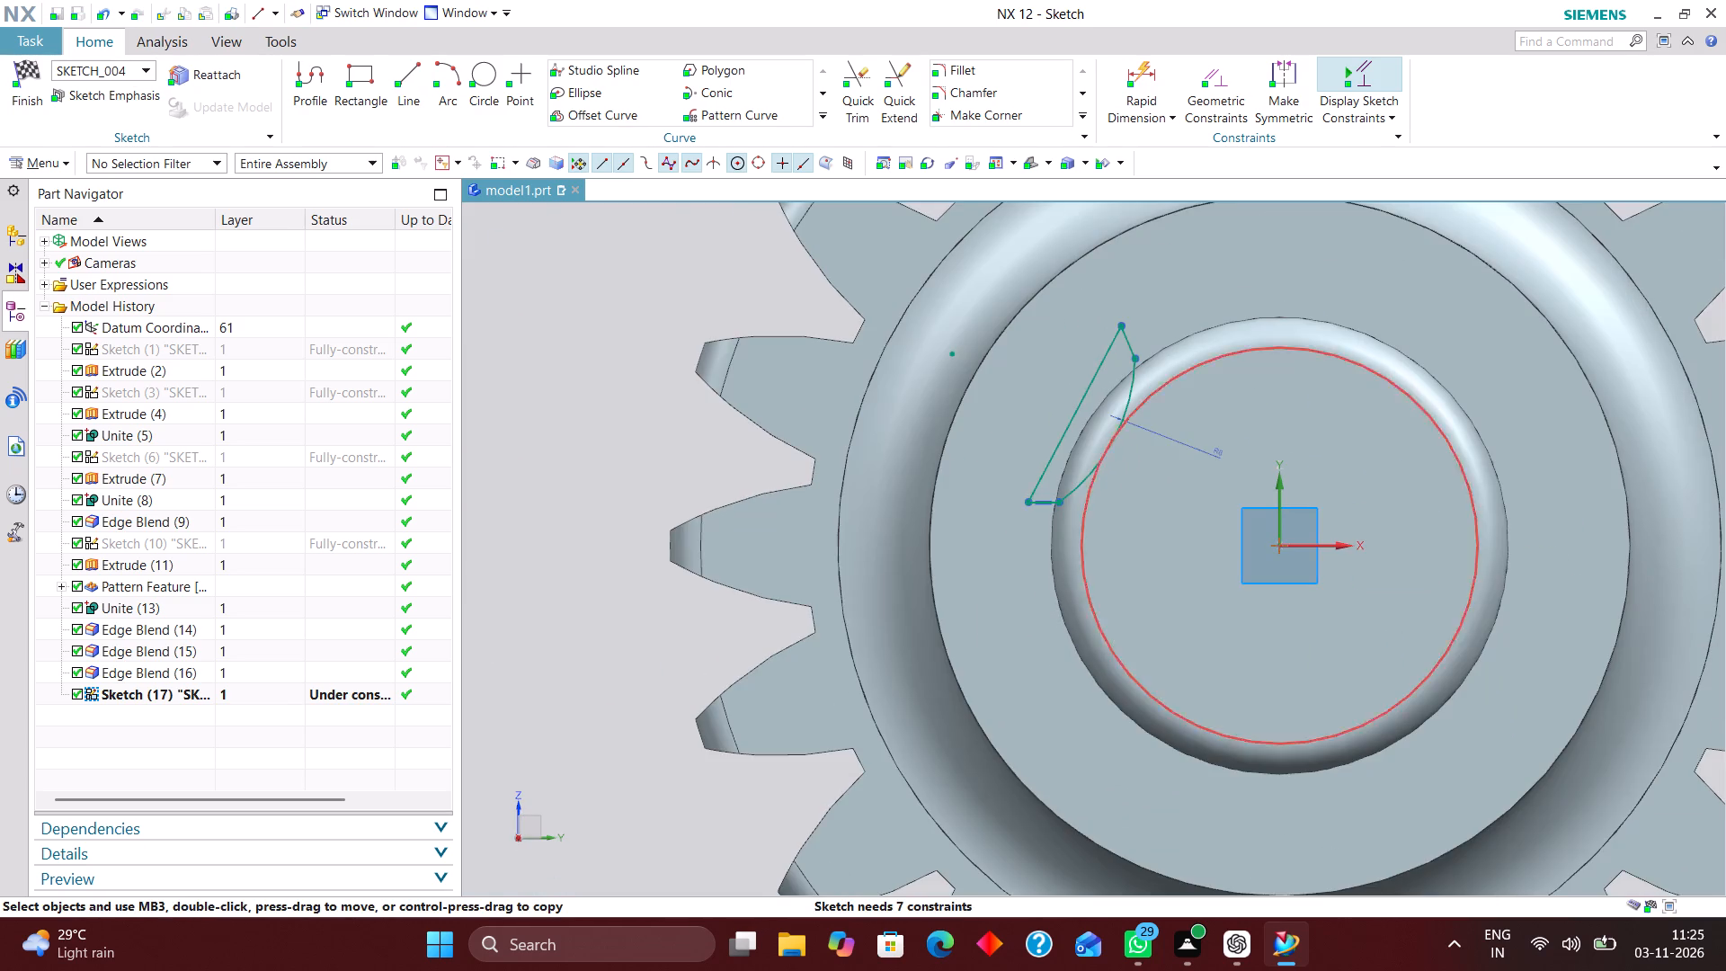
scroll(1265, 352, up, 1)
click(31, 70)
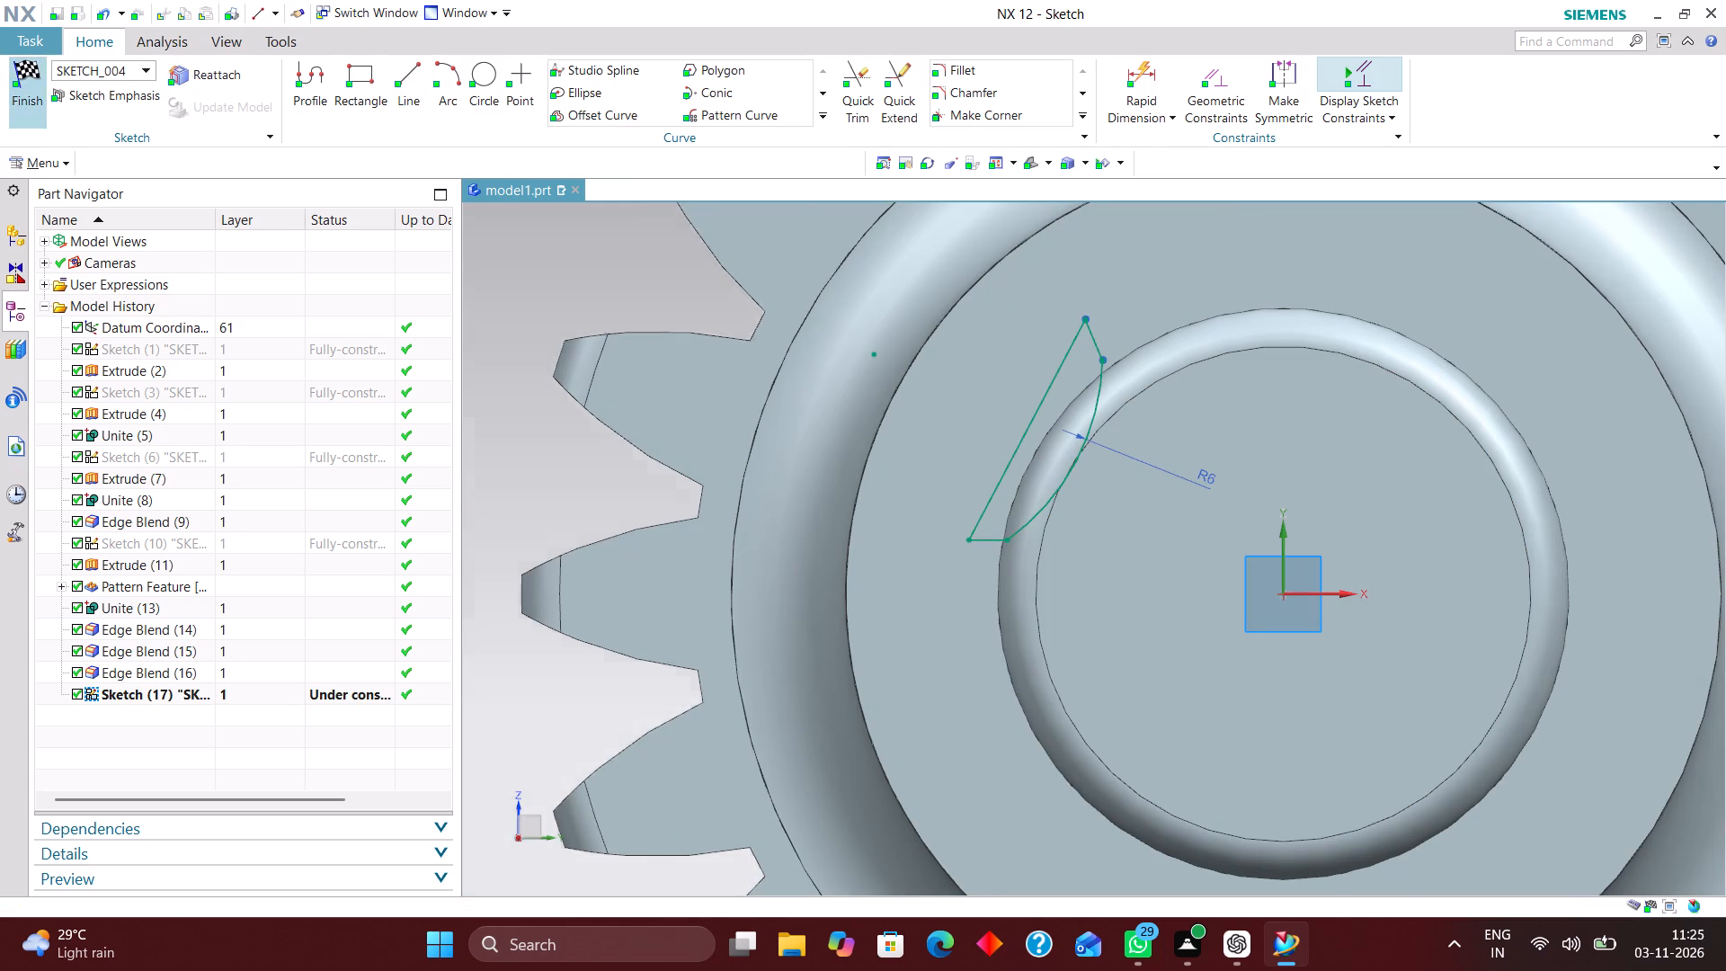
Extrude the closed arc profile from 33.5 mm to 51 mm along the shaft as a separate body, with Boolean set to None.
click(262, 85)
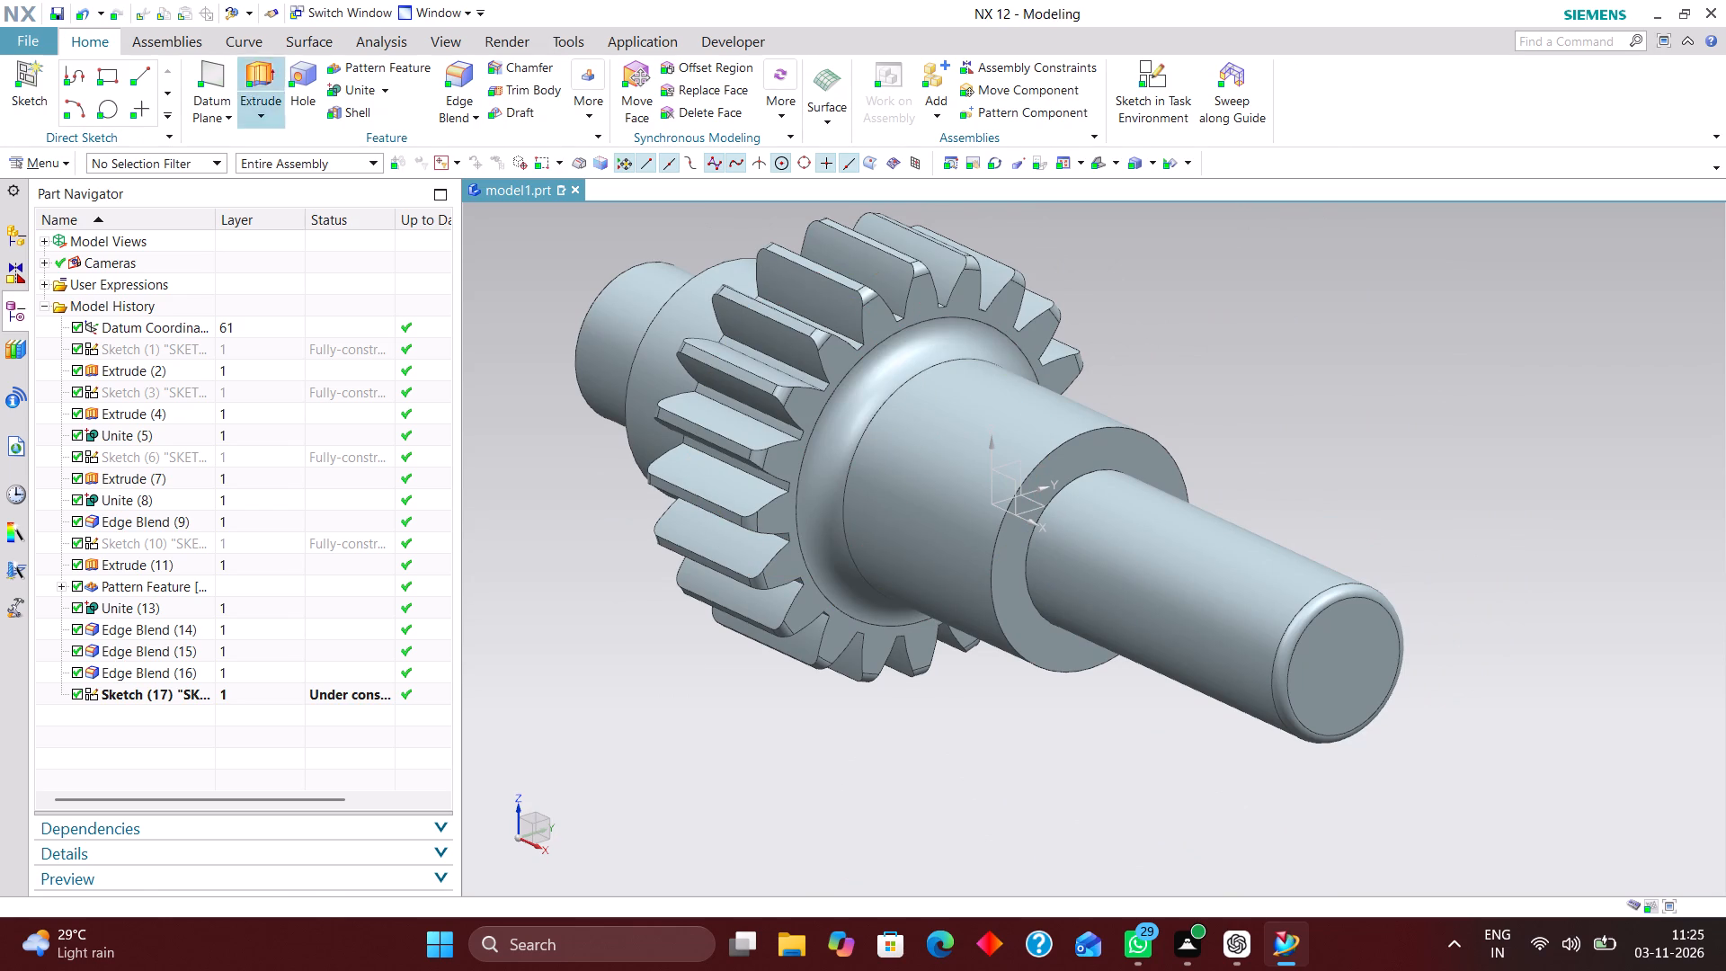
click(173, 690)
middle_drag(1451, 583, 1431, 588)
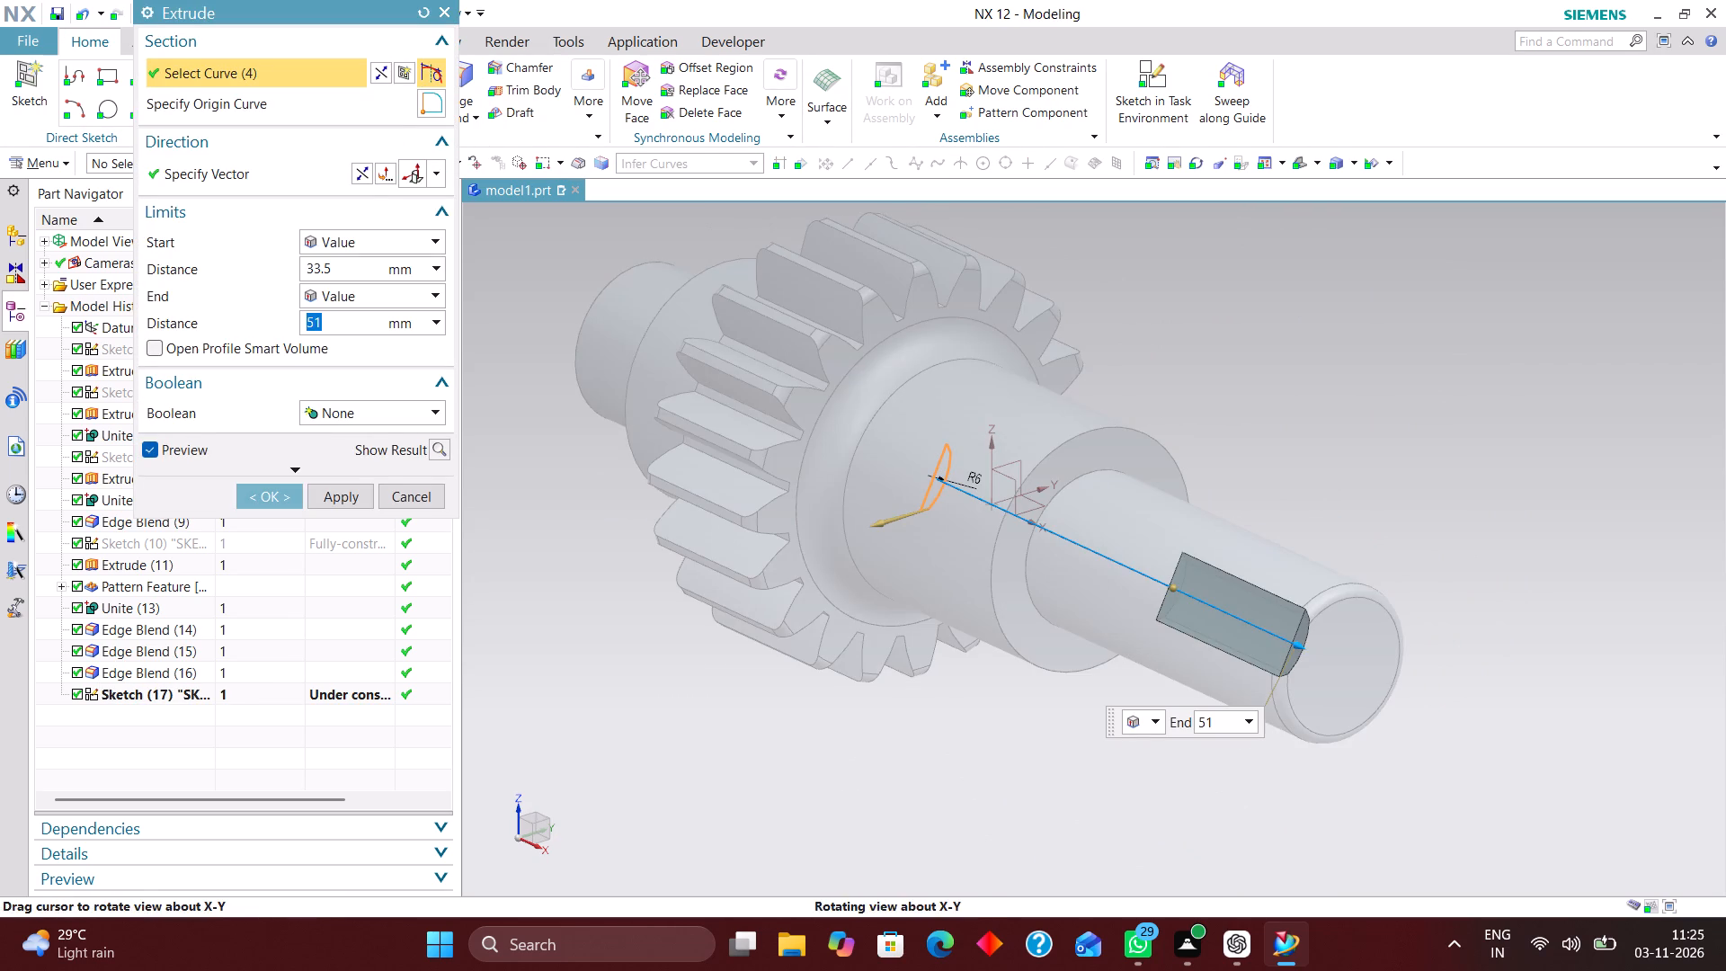
middle_drag(1431, 588, 1406, 591)
scroll(1406, 591, up, 1)
scroll(1053, 655, up, 3)
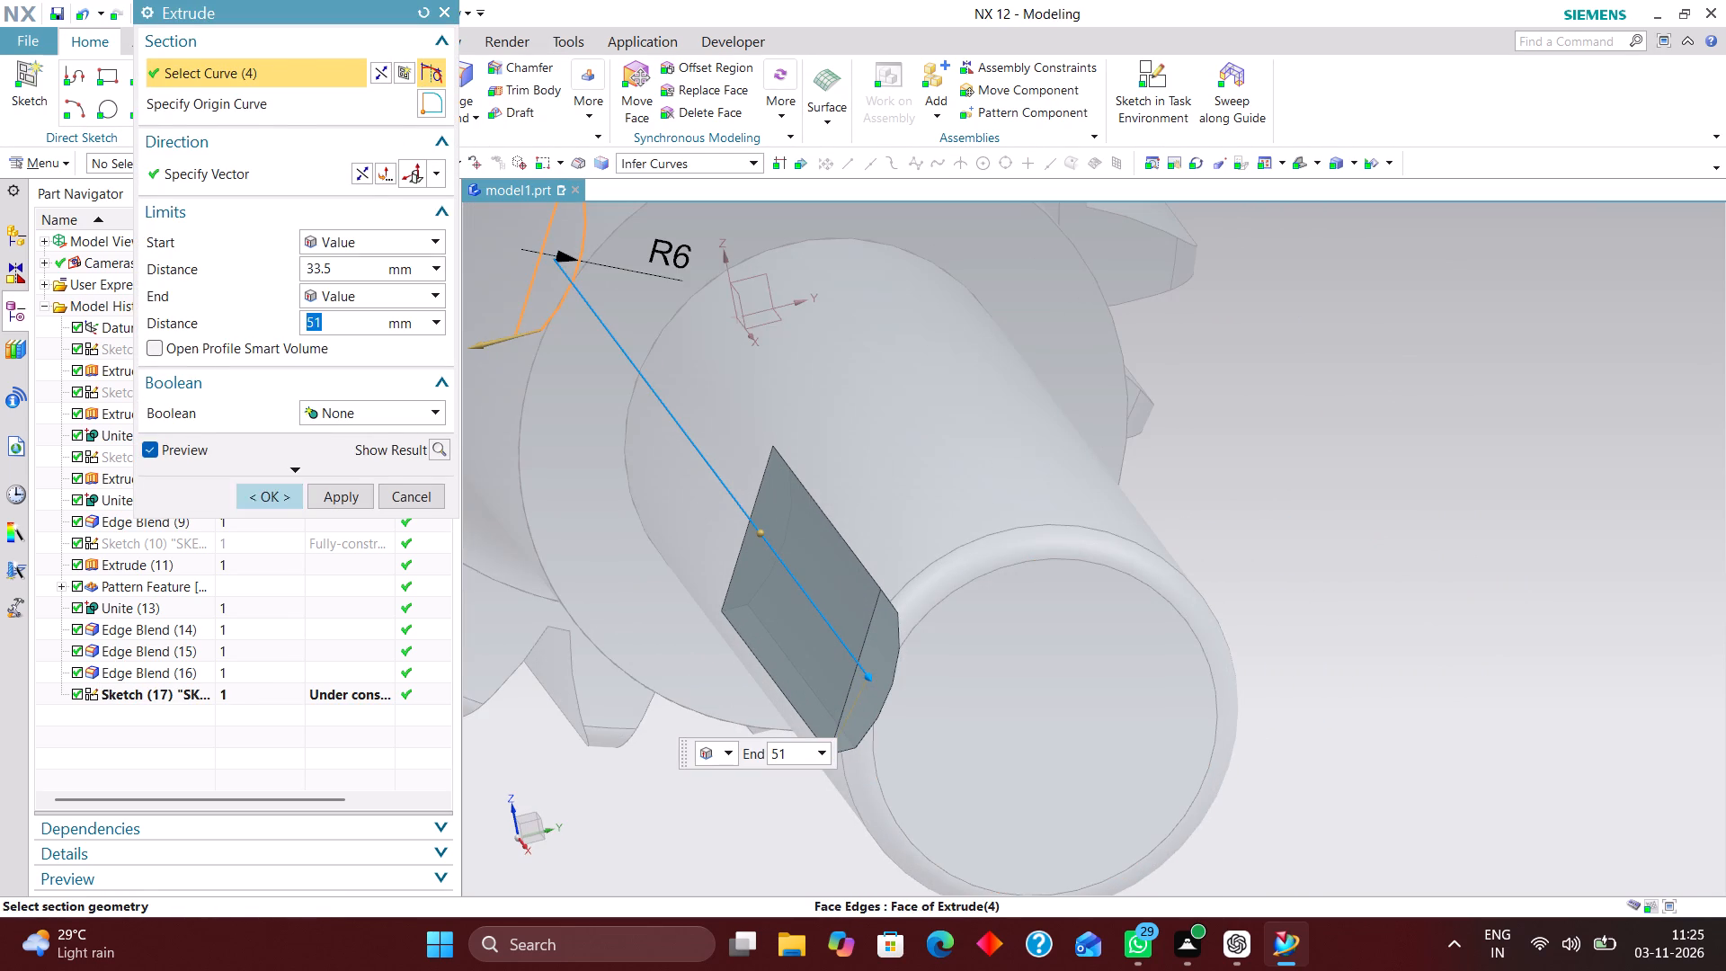
click(270, 498)
middle_drag(1241, 585, 1257, 567)
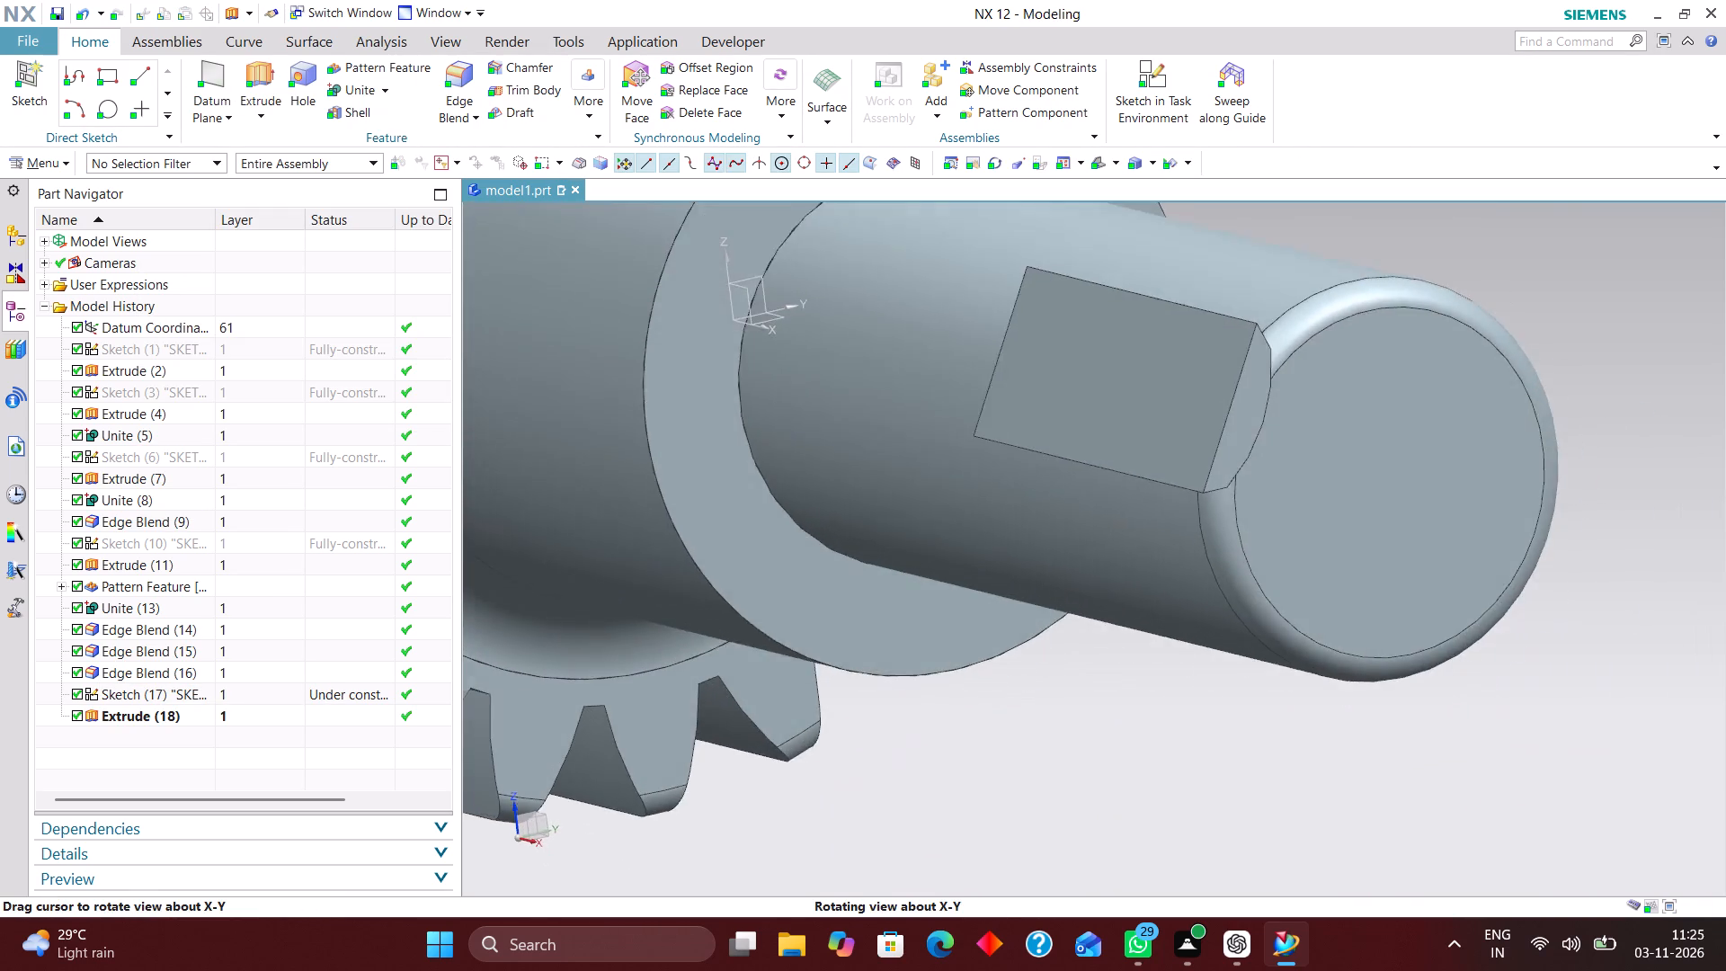
Subtract the extruded arc body from the gear shaft, cutting a curved recess near the rounded thin end.
middle_drag(1257, 567, 1248, 567)
scroll(1031, 592, down, 2)
click(387, 94)
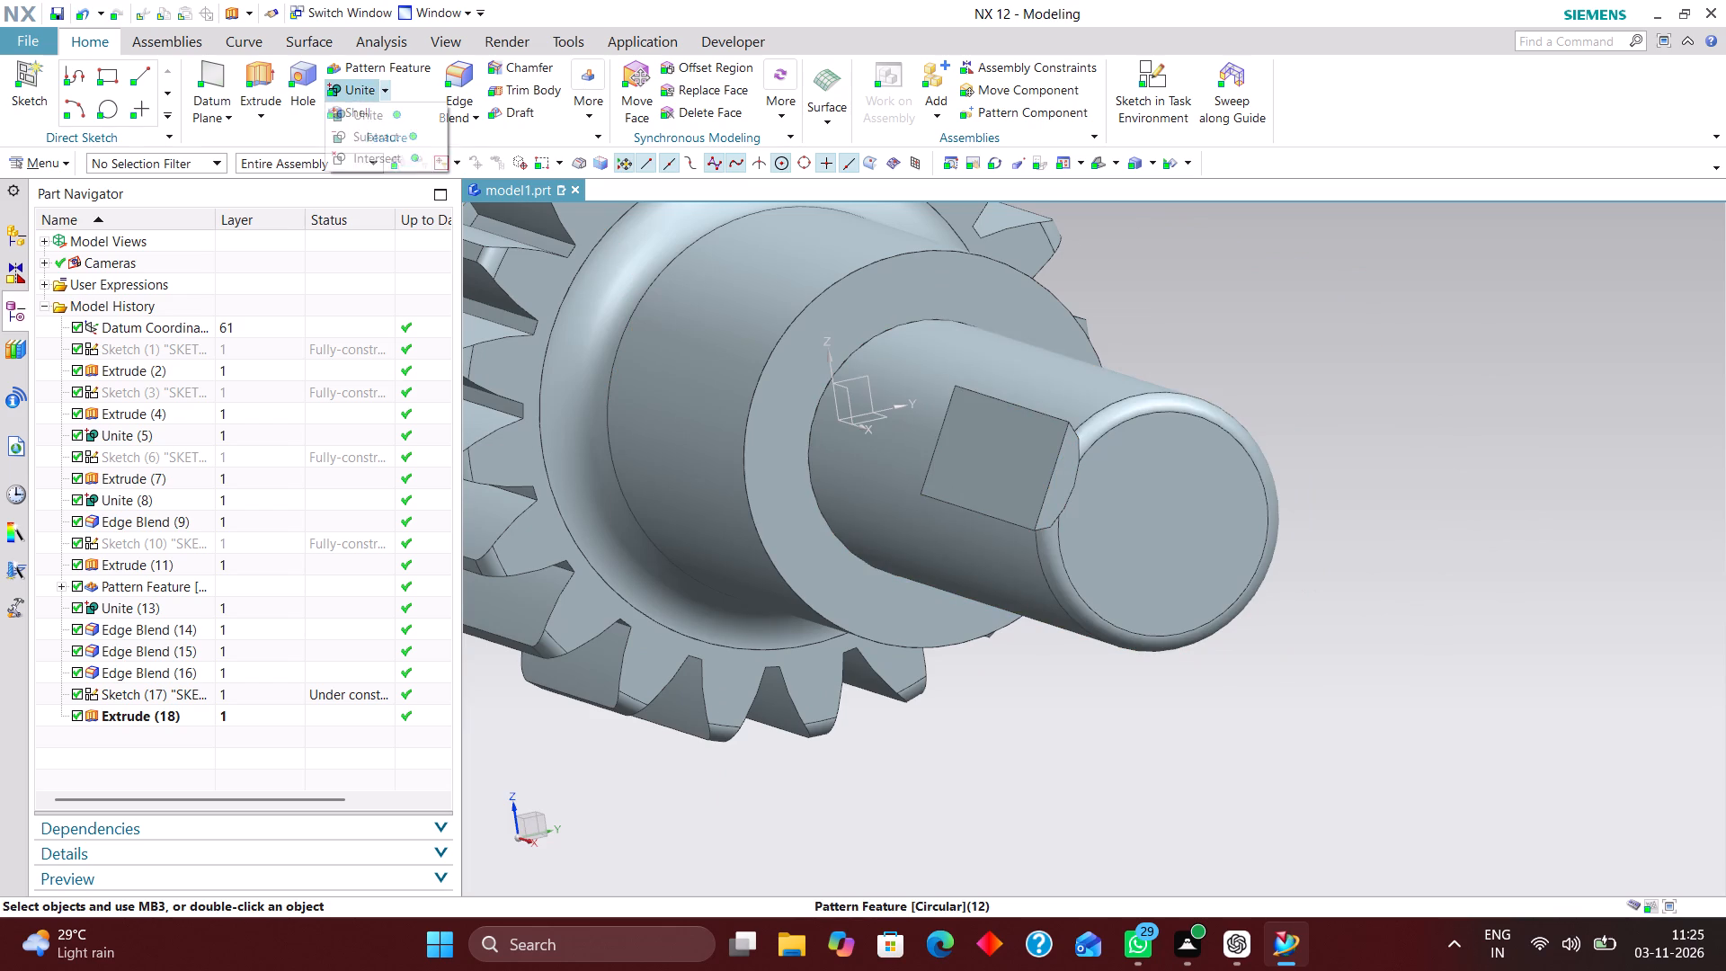
click(387, 128)
click(759, 344)
click(987, 446)
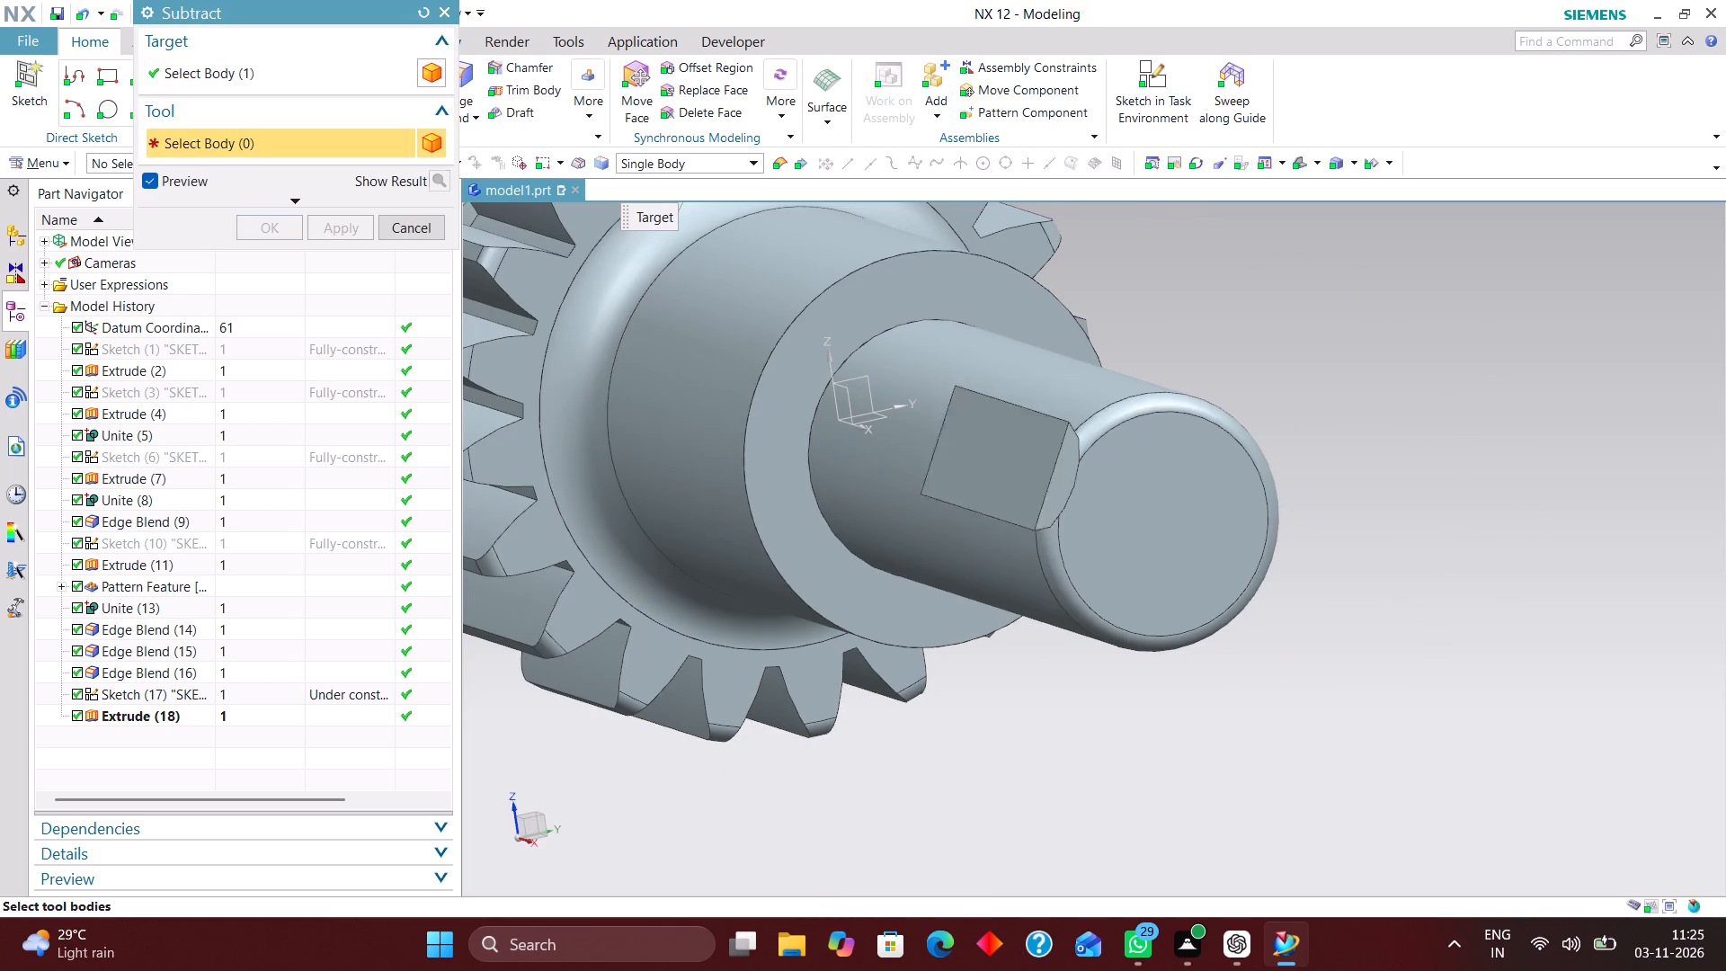
click(275, 228)
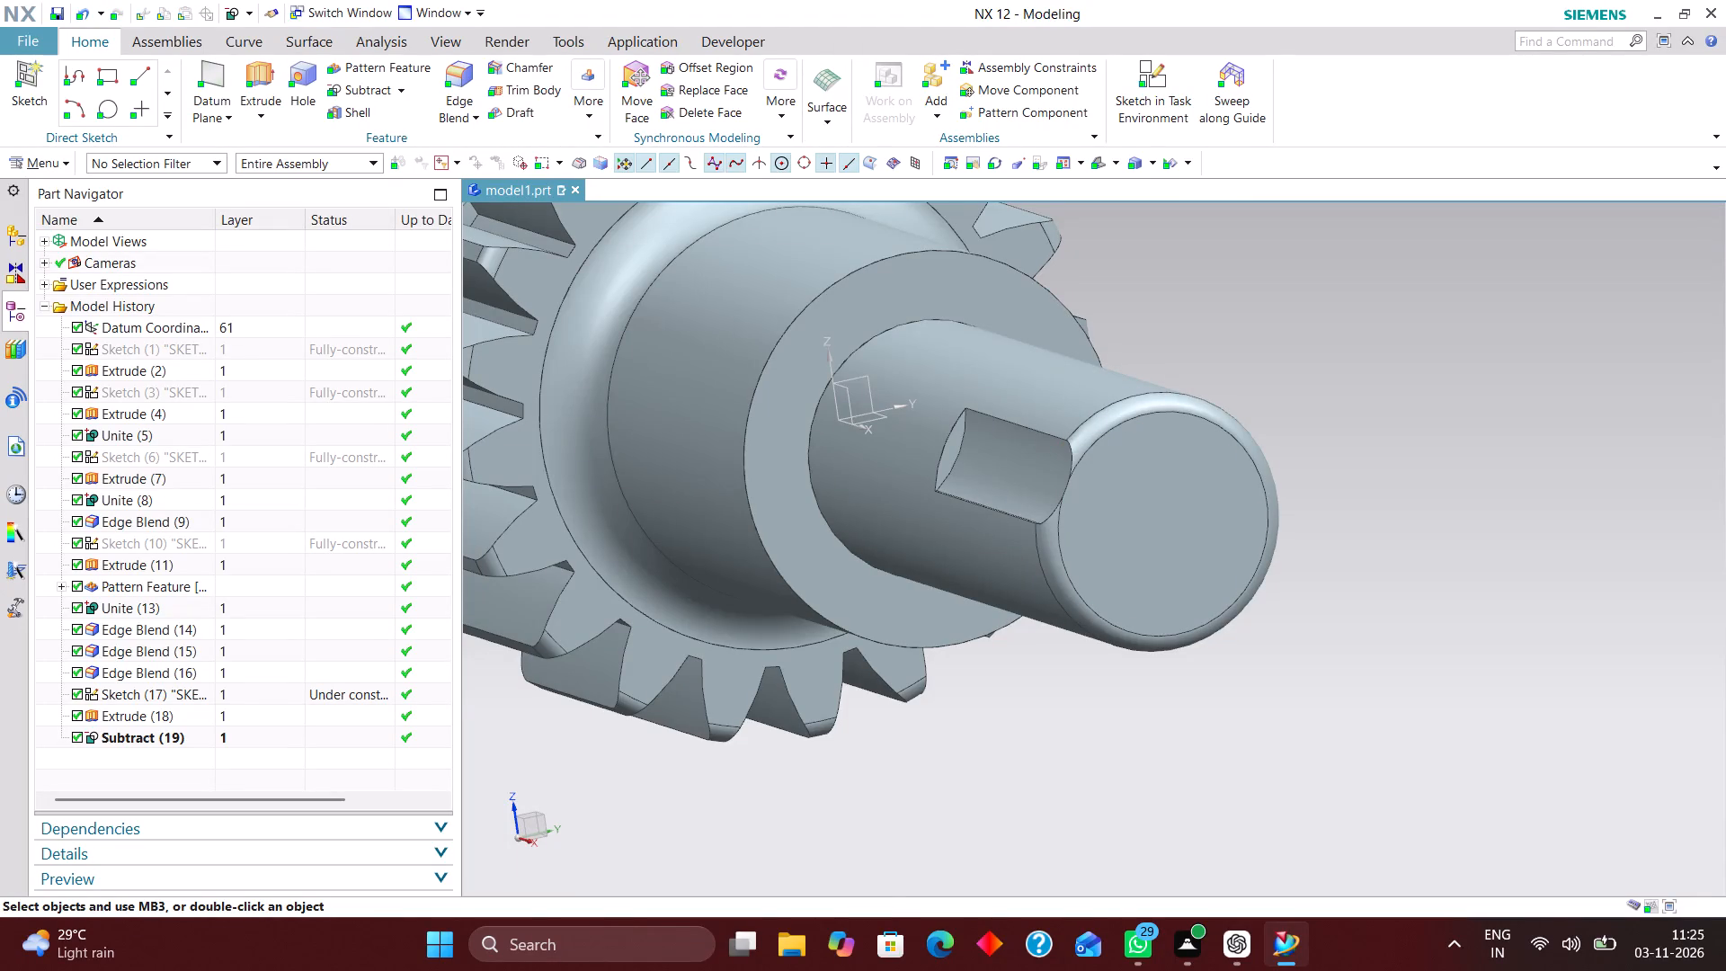
Reopen the sketch of the 6 mm arc profile for editing.
scroll(359, 547, down, 4)
click(257, 689)
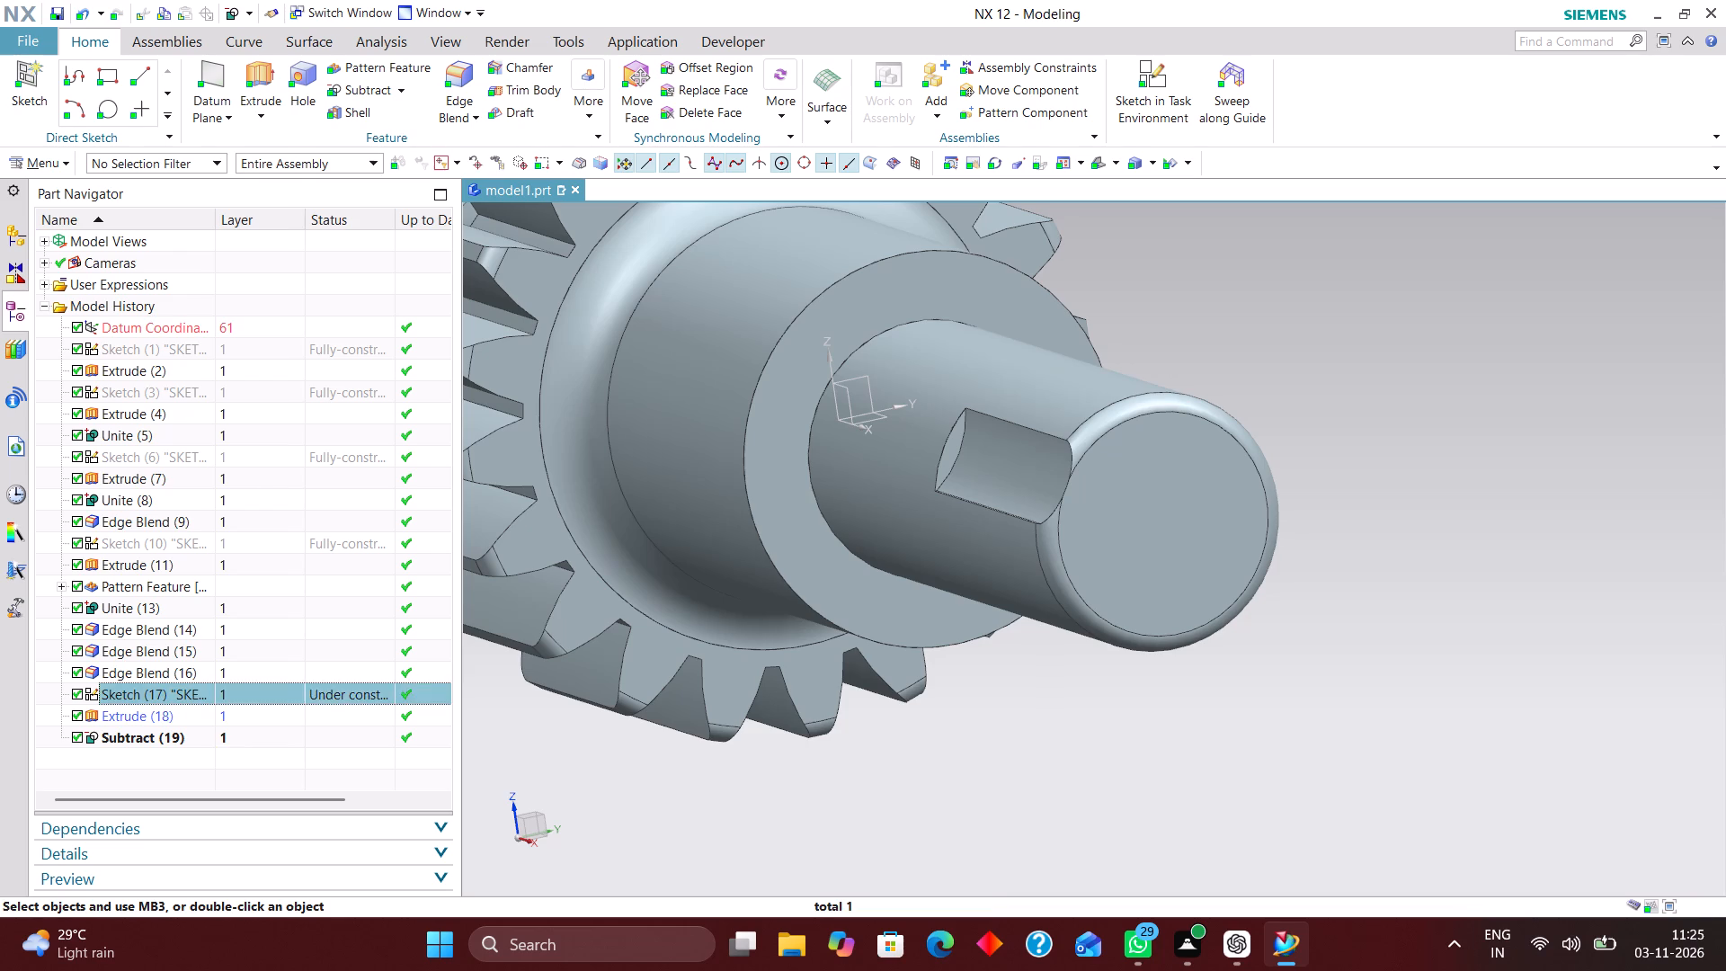
right_click(254, 687)
click(346, 191)
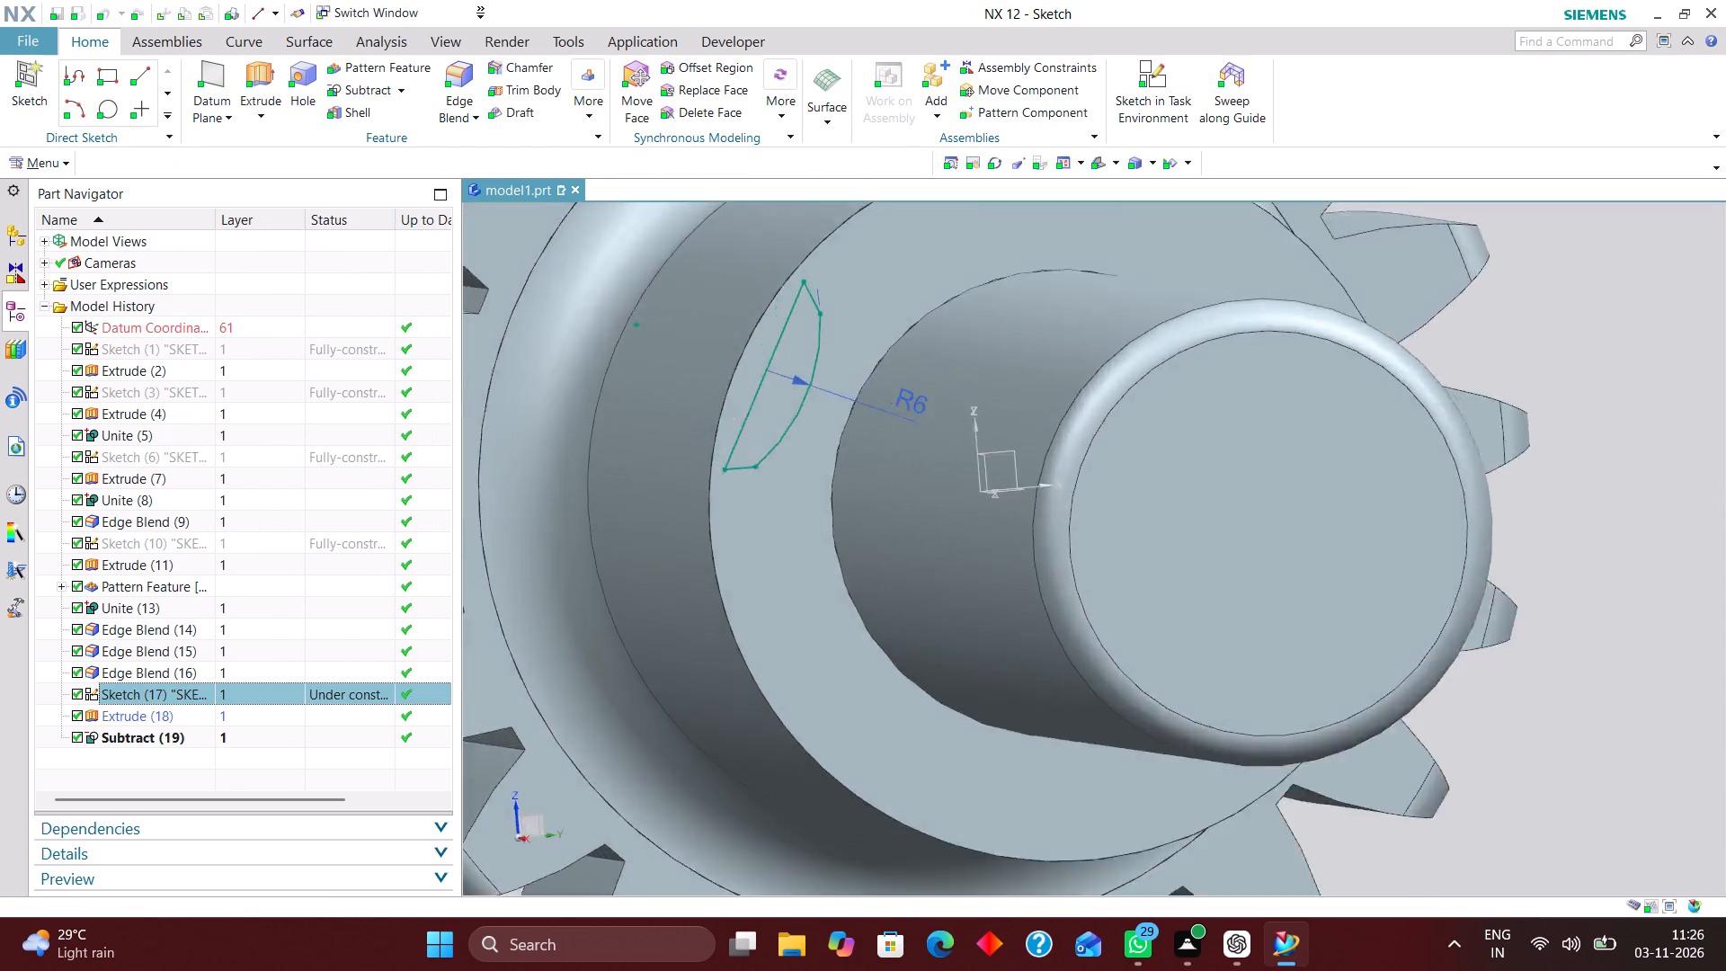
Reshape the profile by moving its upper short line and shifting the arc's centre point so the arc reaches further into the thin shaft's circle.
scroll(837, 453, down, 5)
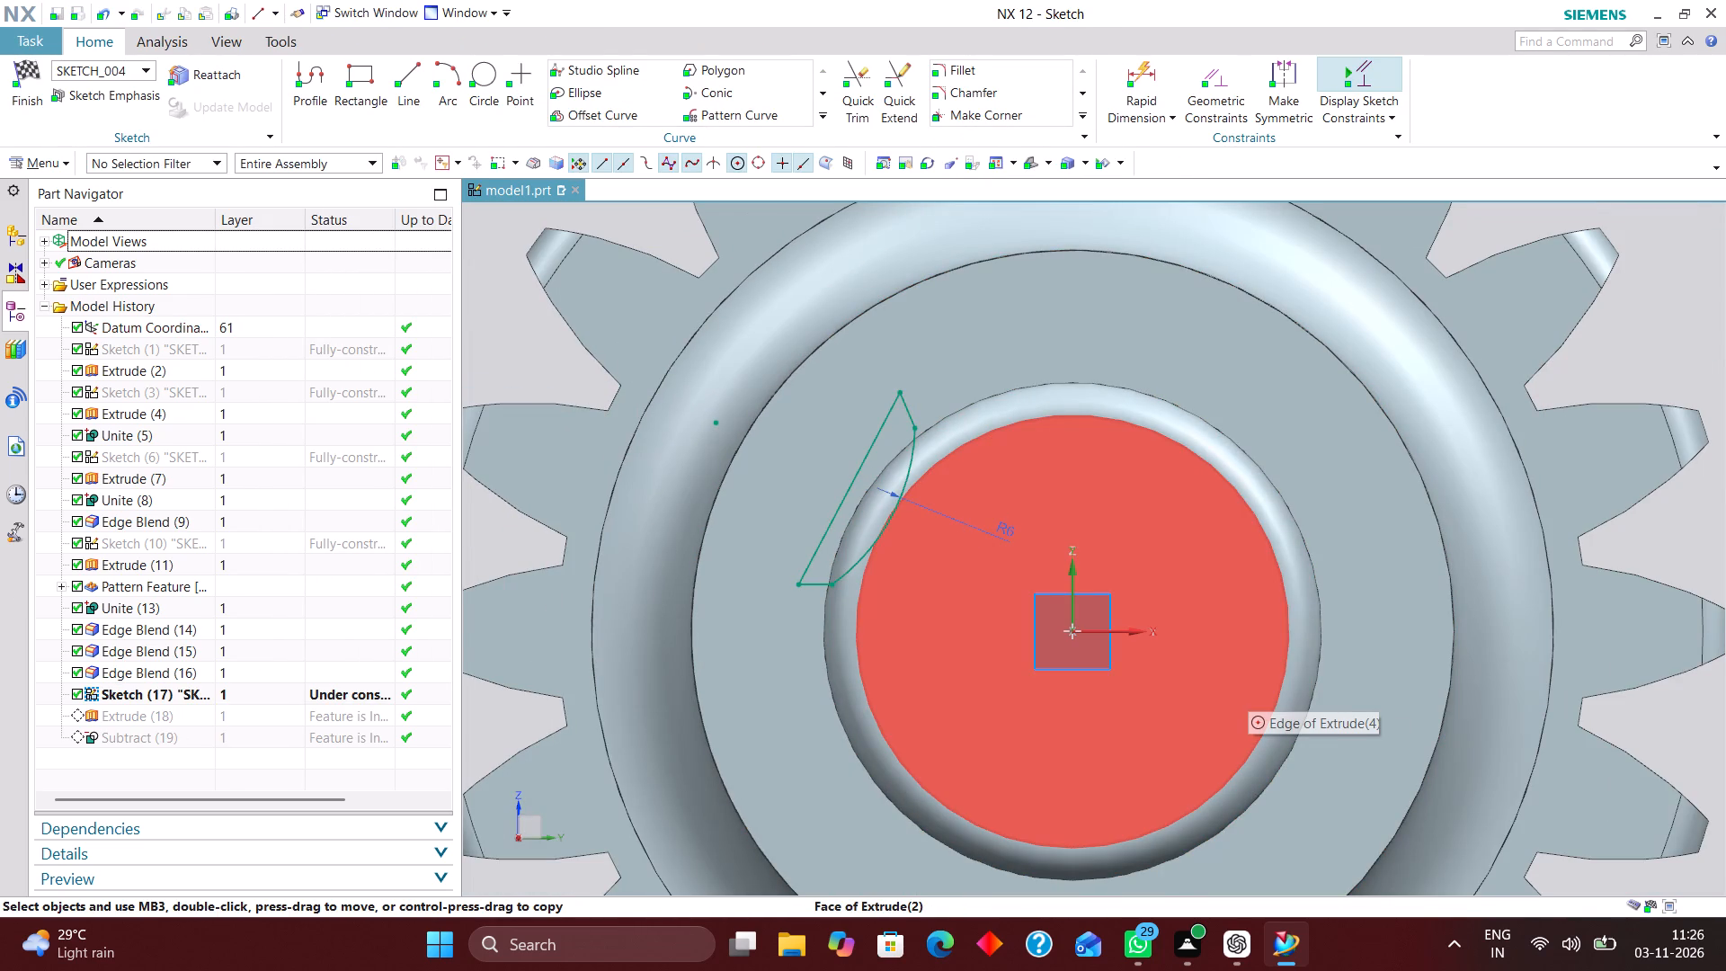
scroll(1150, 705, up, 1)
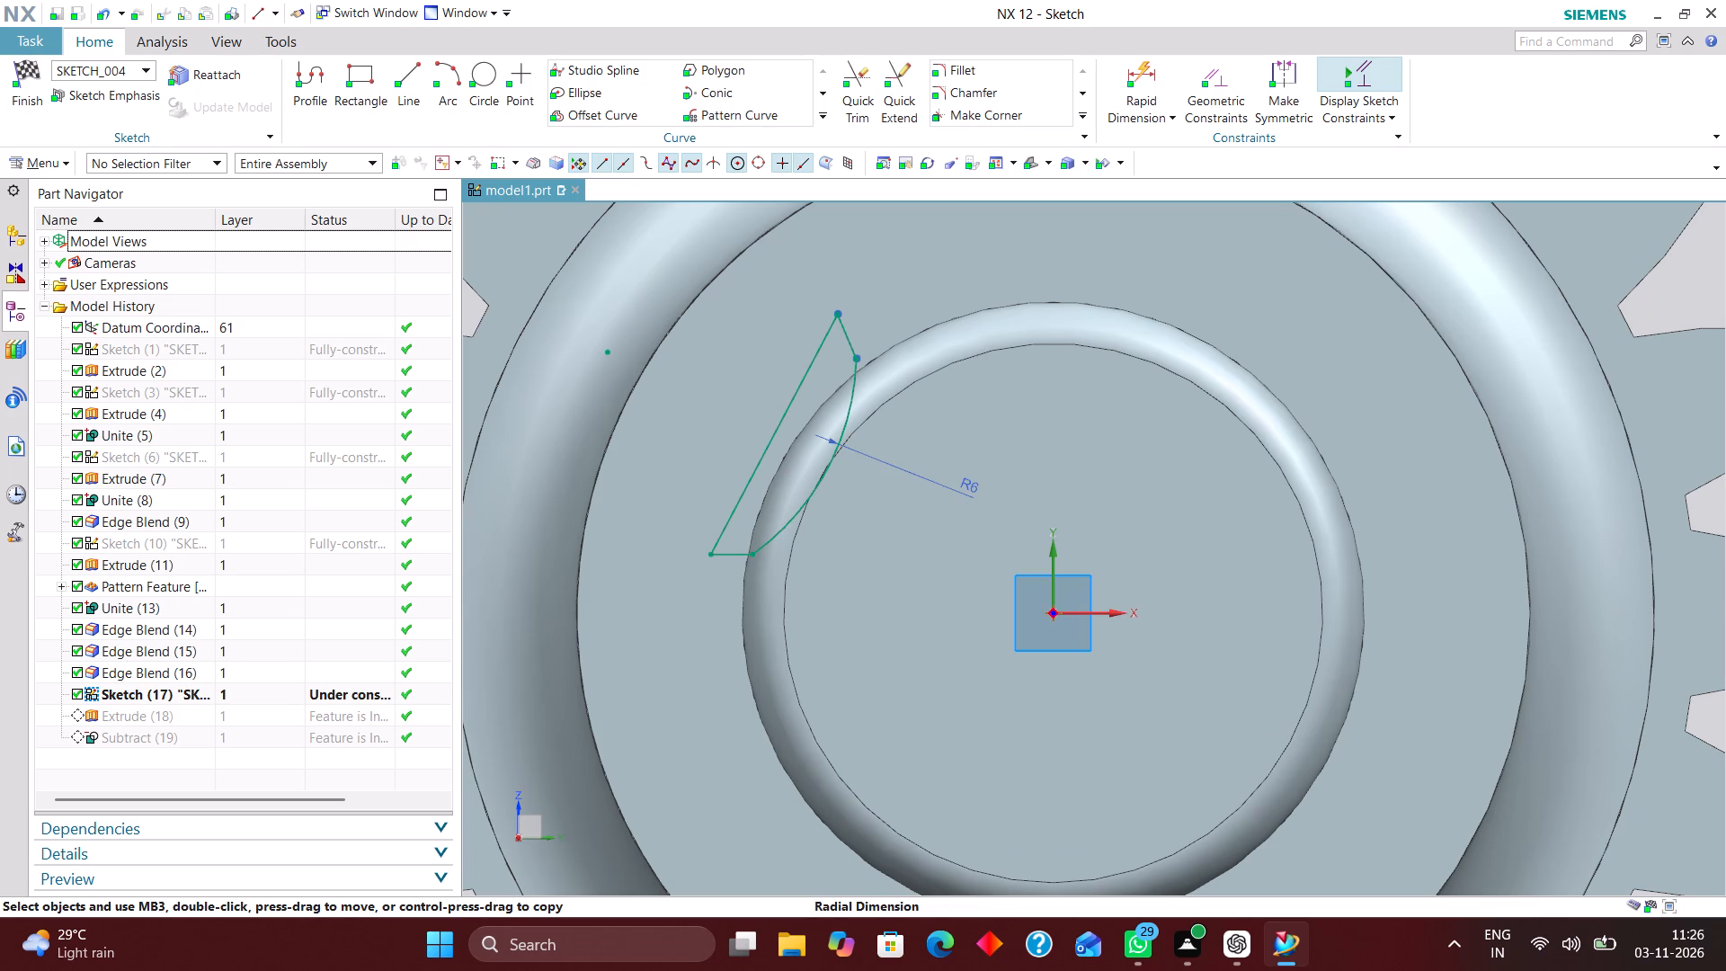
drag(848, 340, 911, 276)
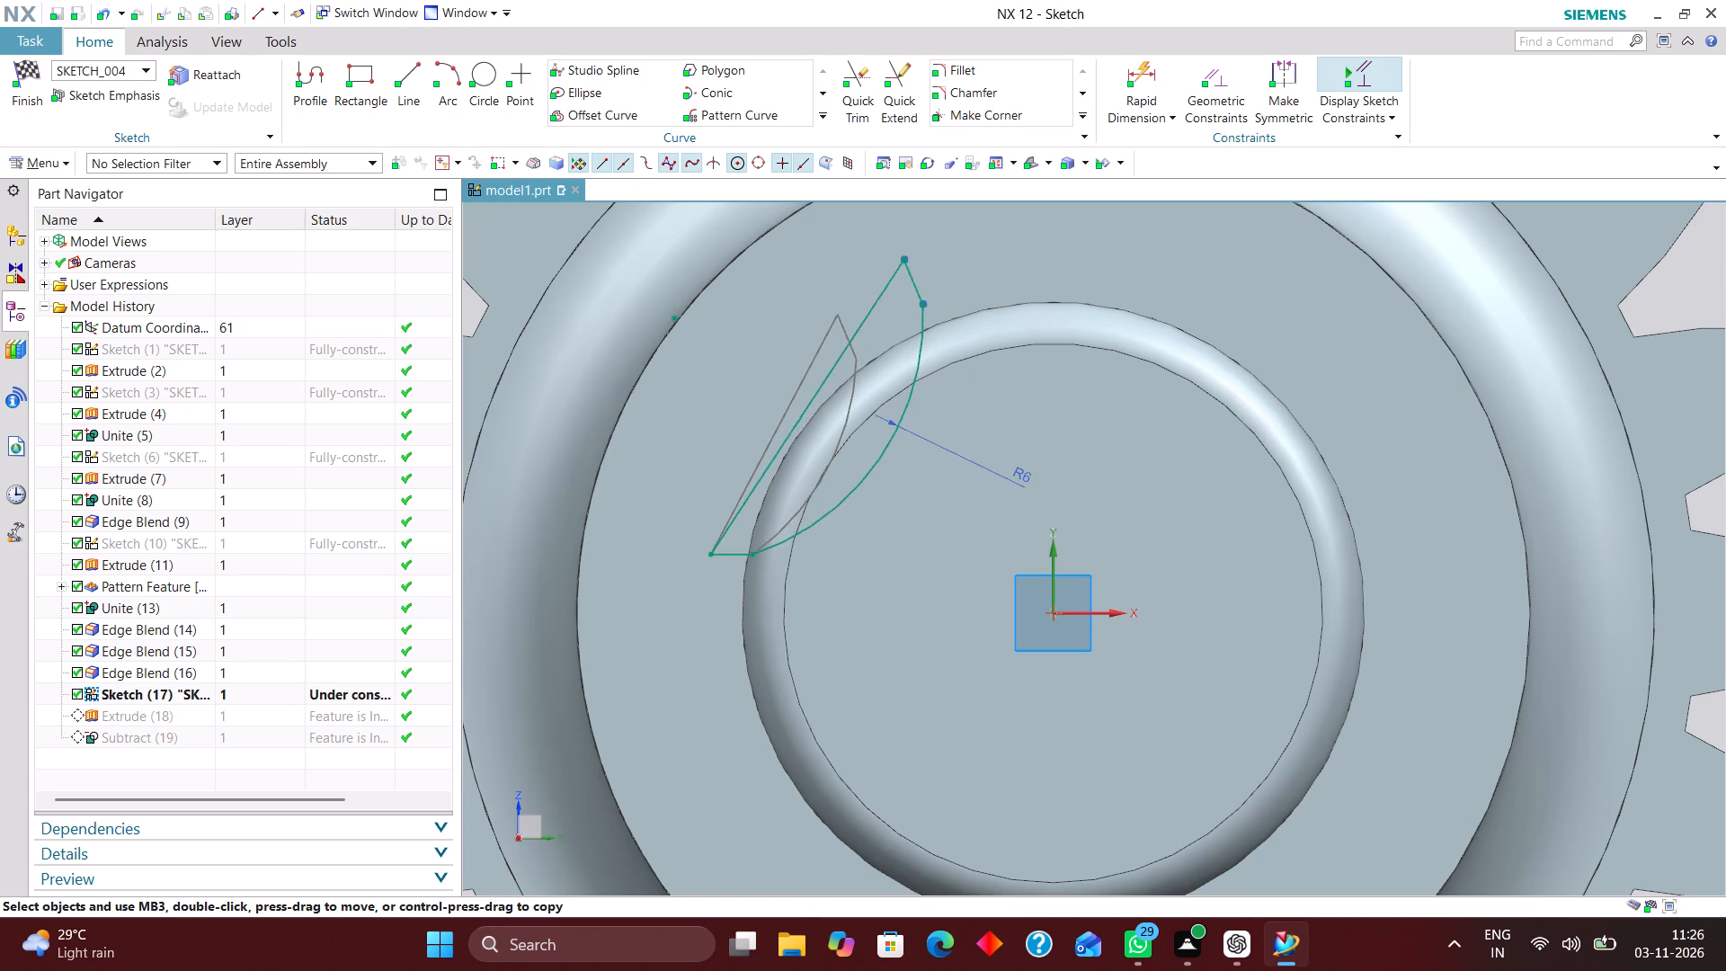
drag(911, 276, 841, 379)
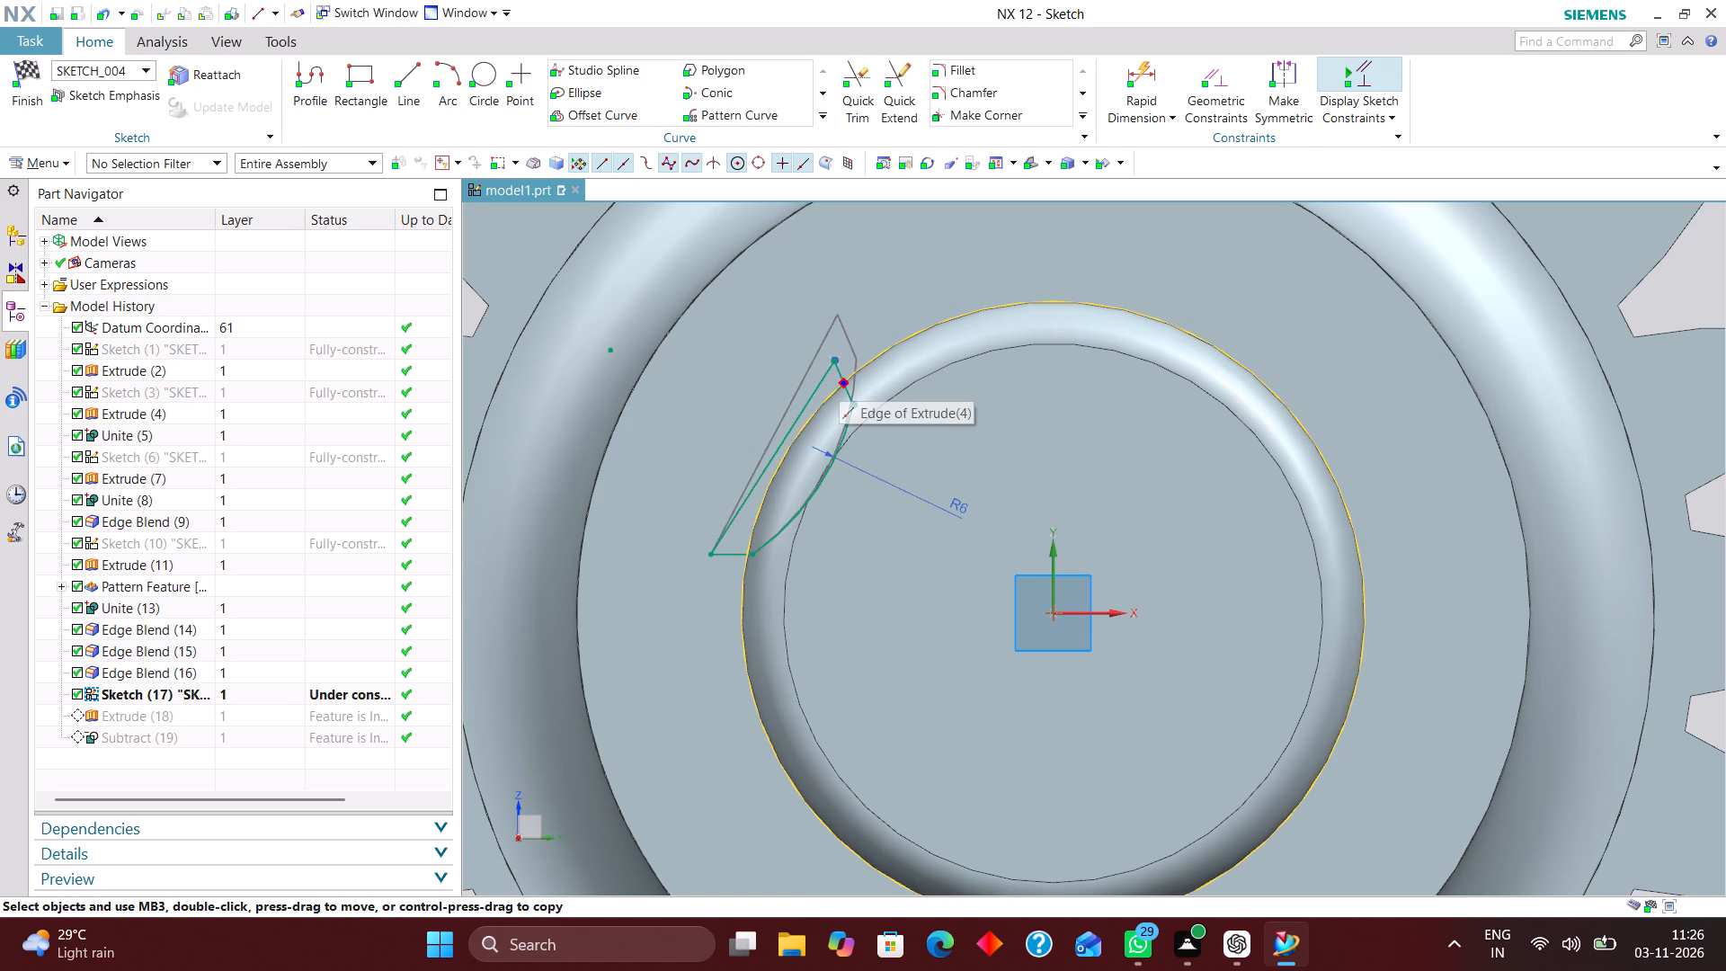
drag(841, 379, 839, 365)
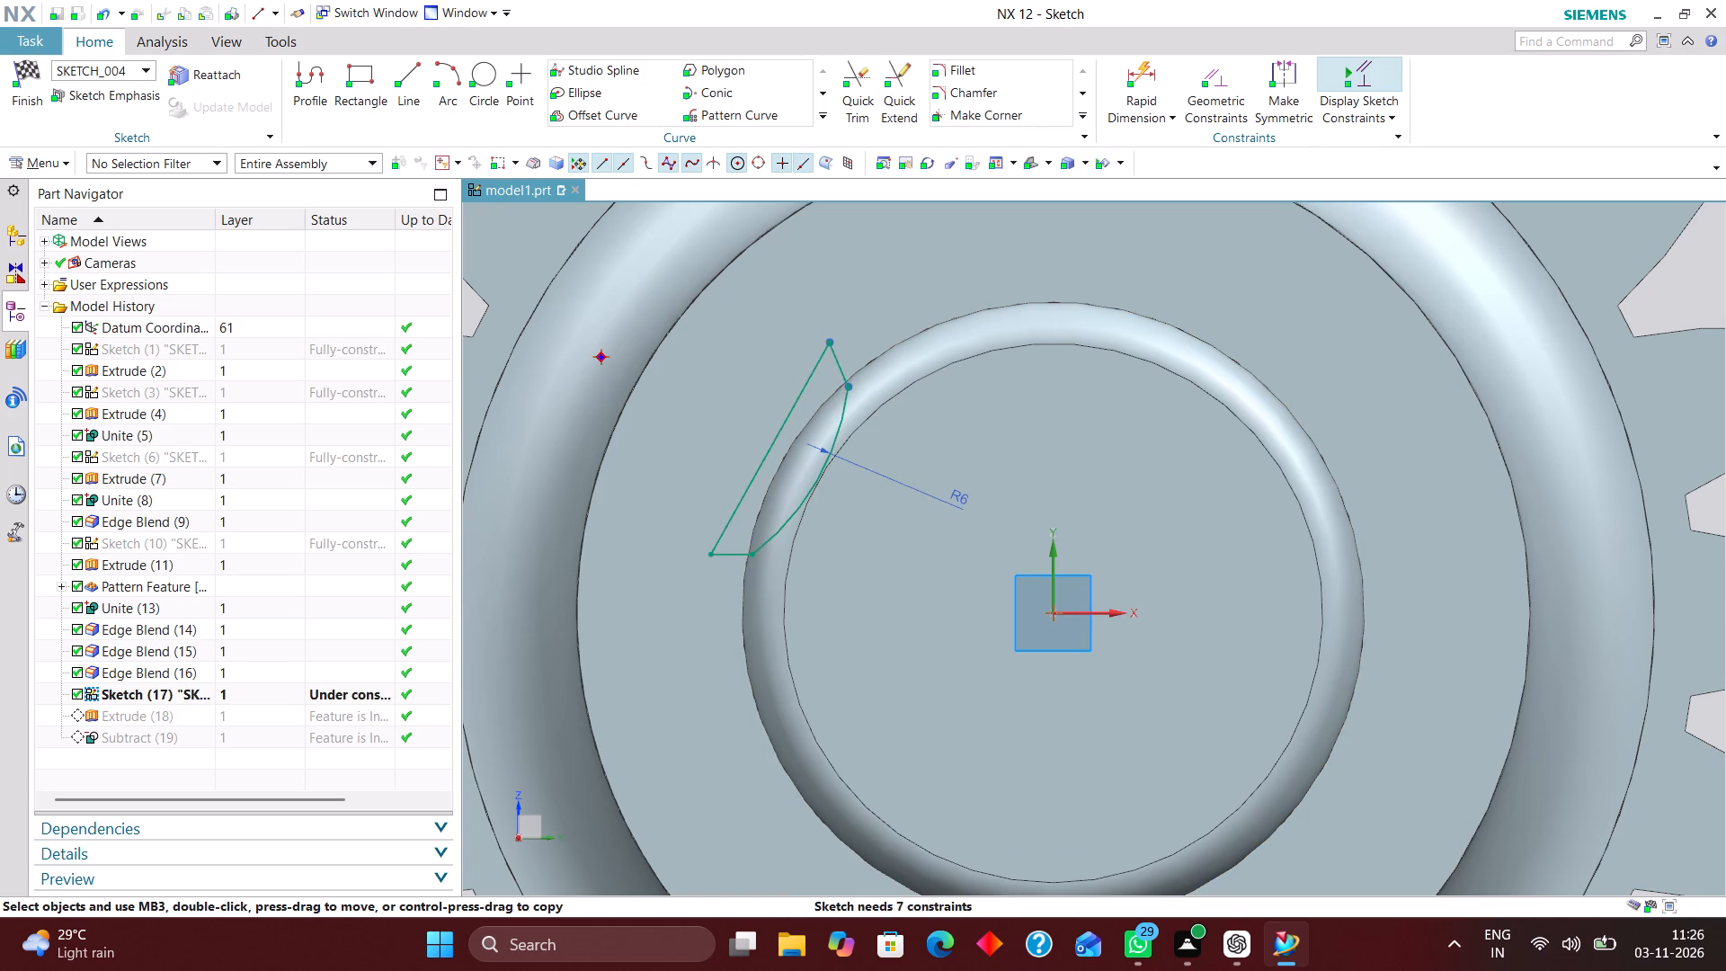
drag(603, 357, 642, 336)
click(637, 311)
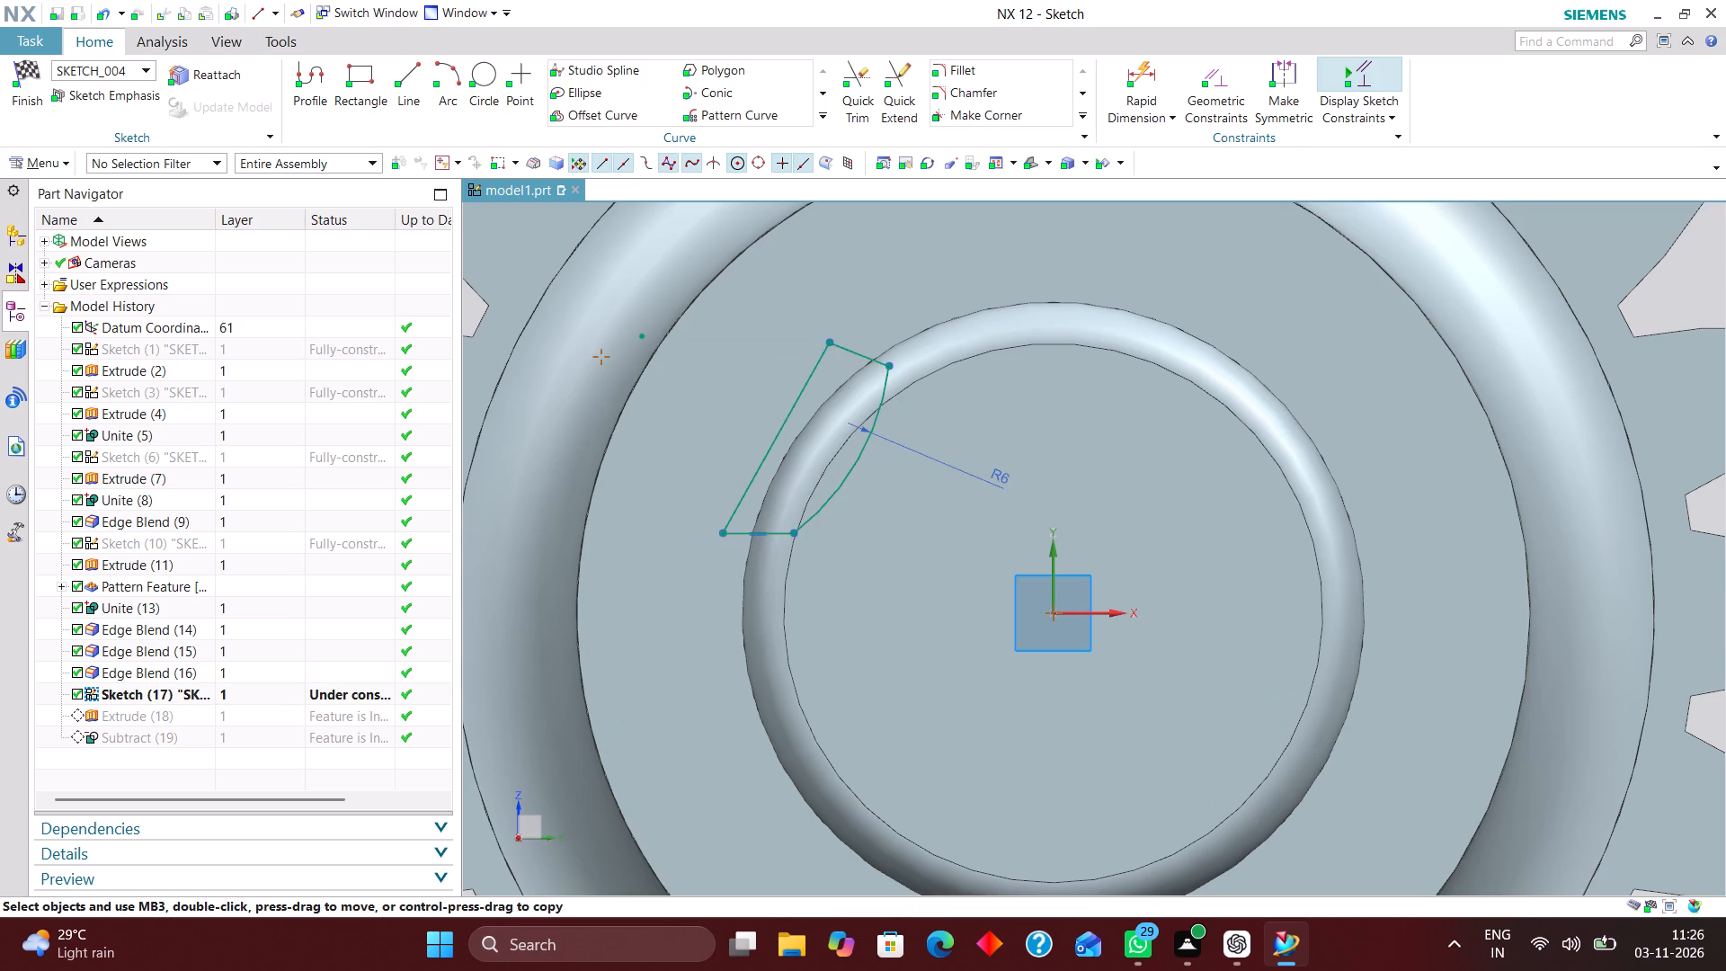
Delete the slanted outer line, the arc and both short lines, leaving the profile sketch empty.
right_drag(781, 434, 685, 434)
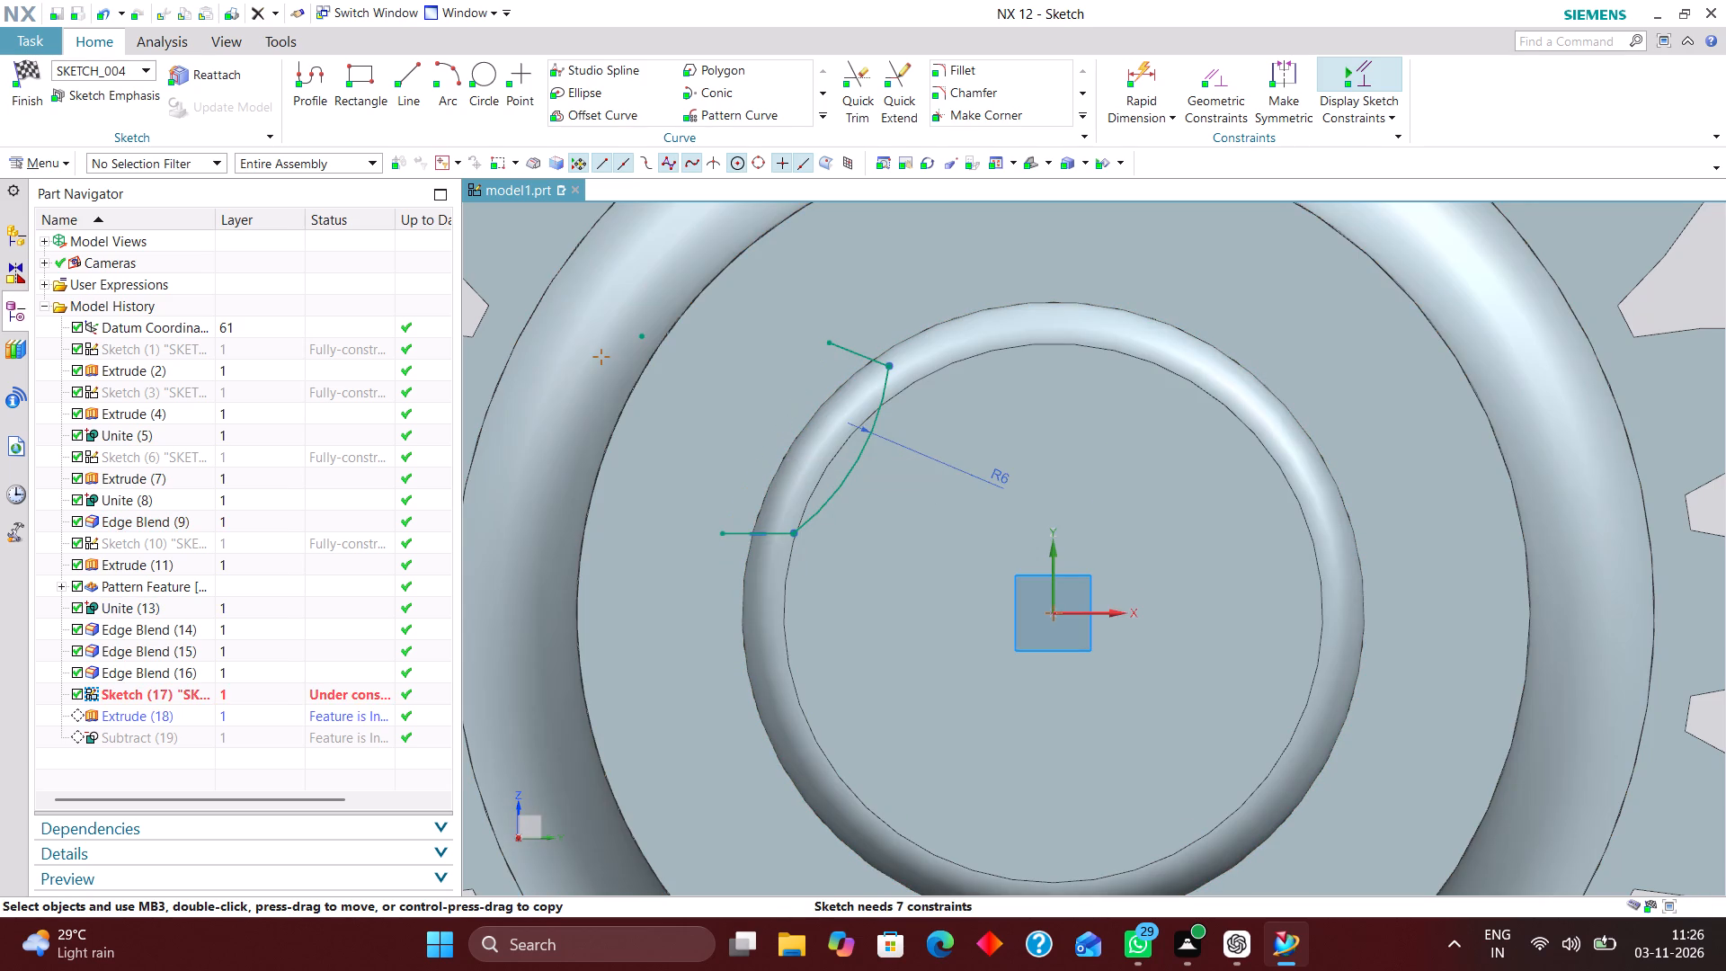
right_drag(859, 461, 683, 503)
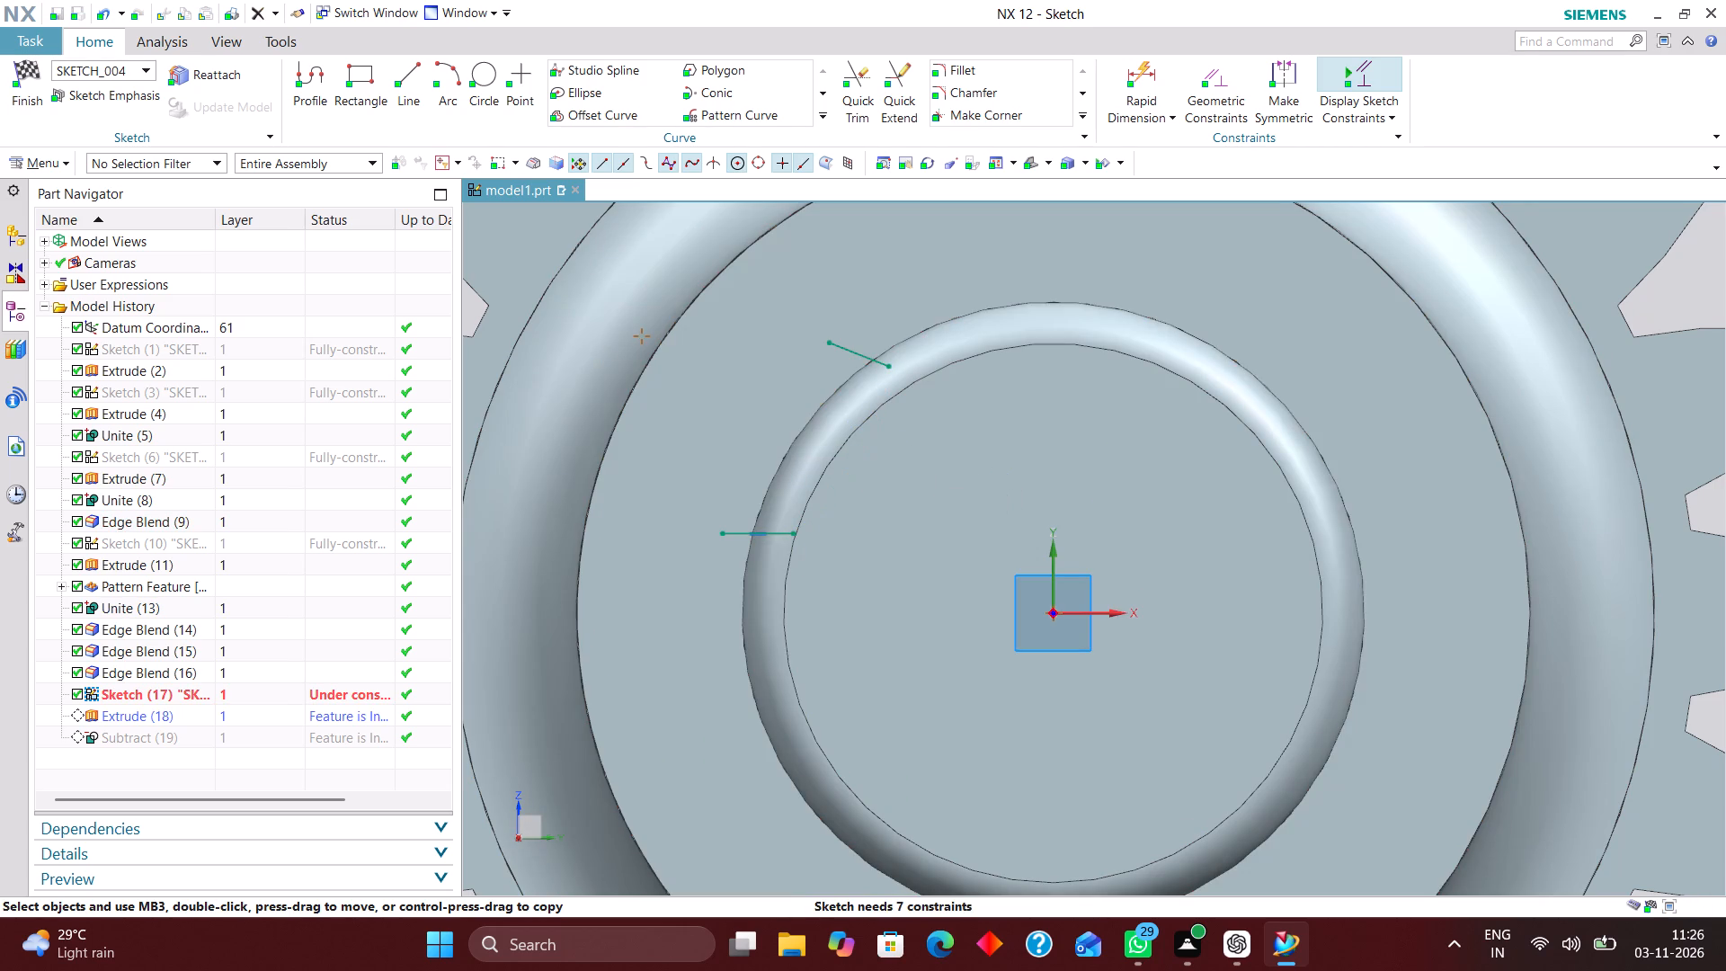
right_drag(857, 351, 559, 363)
right_drag(739, 530, 690, 548)
right_drag(909, 469, 915, 555)
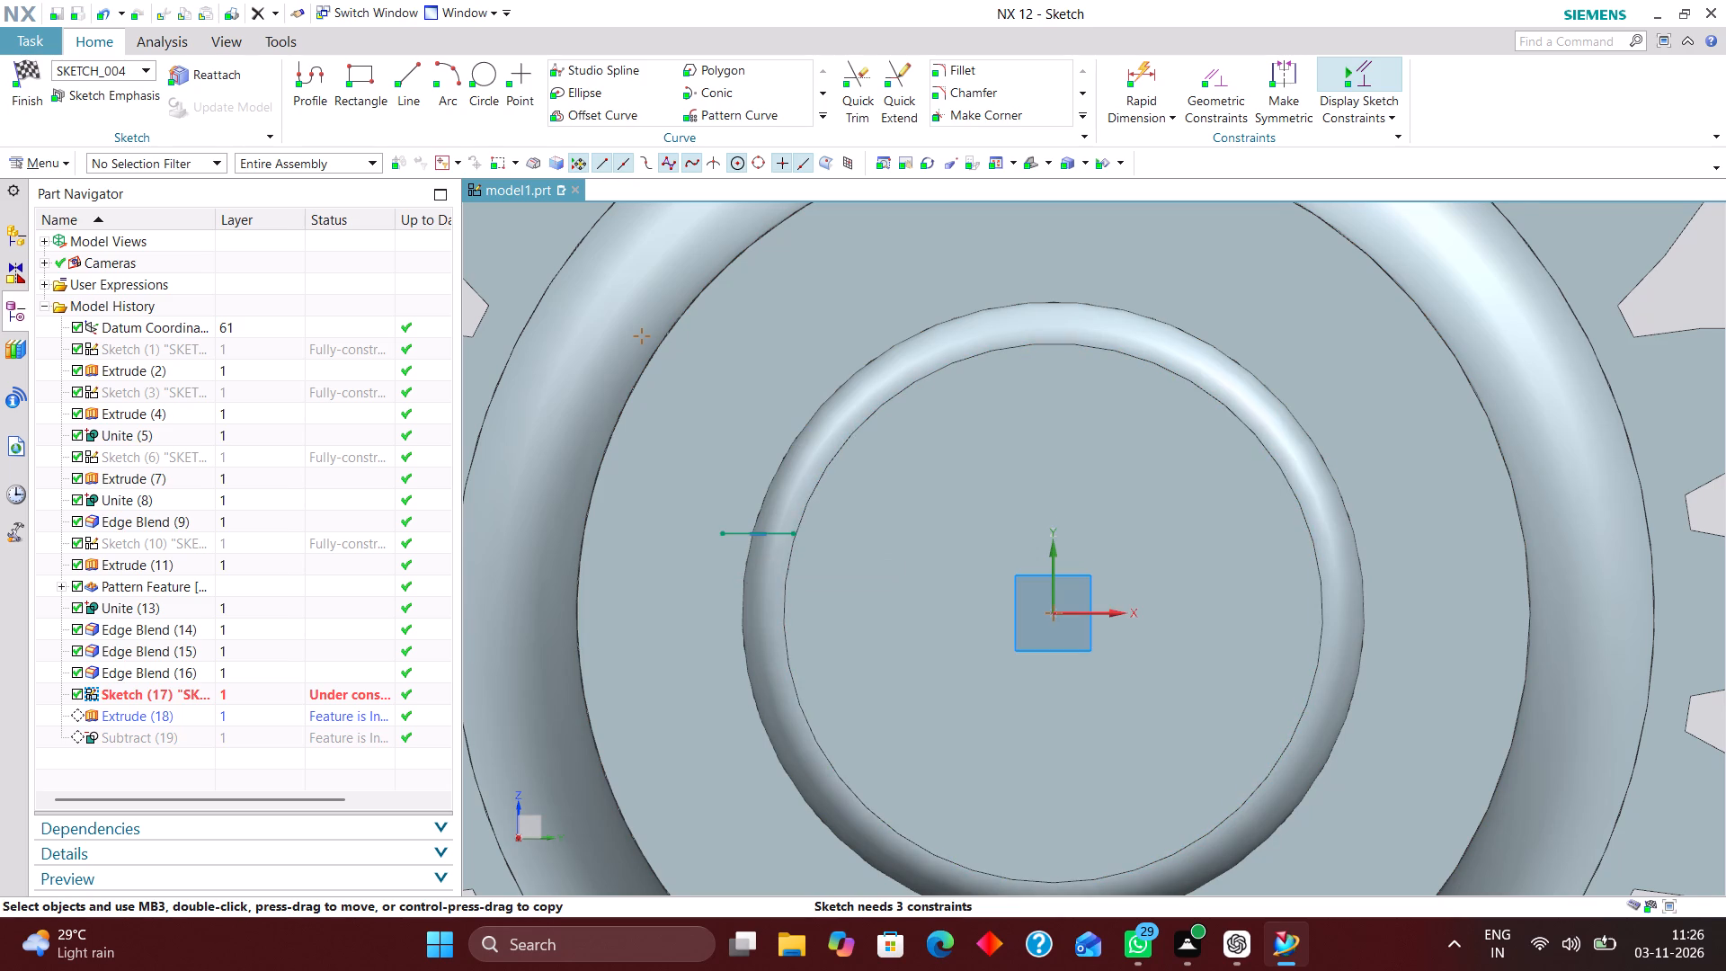
right_drag(915, 555, 924, 682)
right_drag(790, 539, 540, 548)
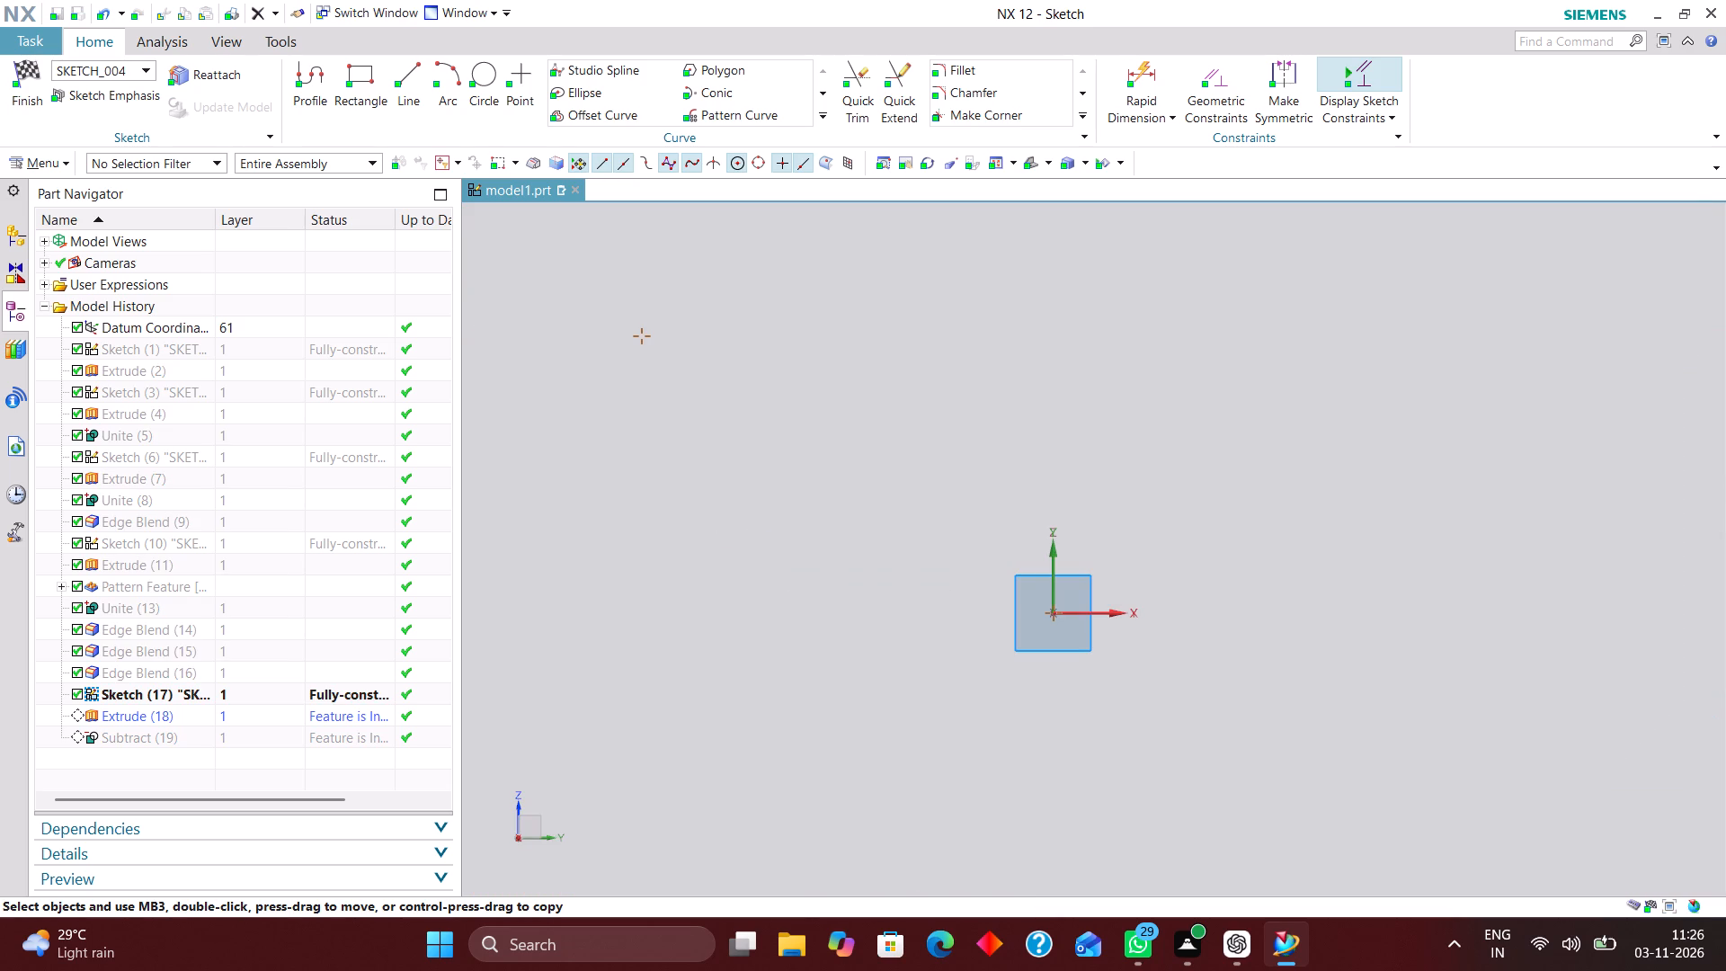
Show the hidden gear shaft body again.
right_click(230, 670)
click(283, 672)
click(283, 680)
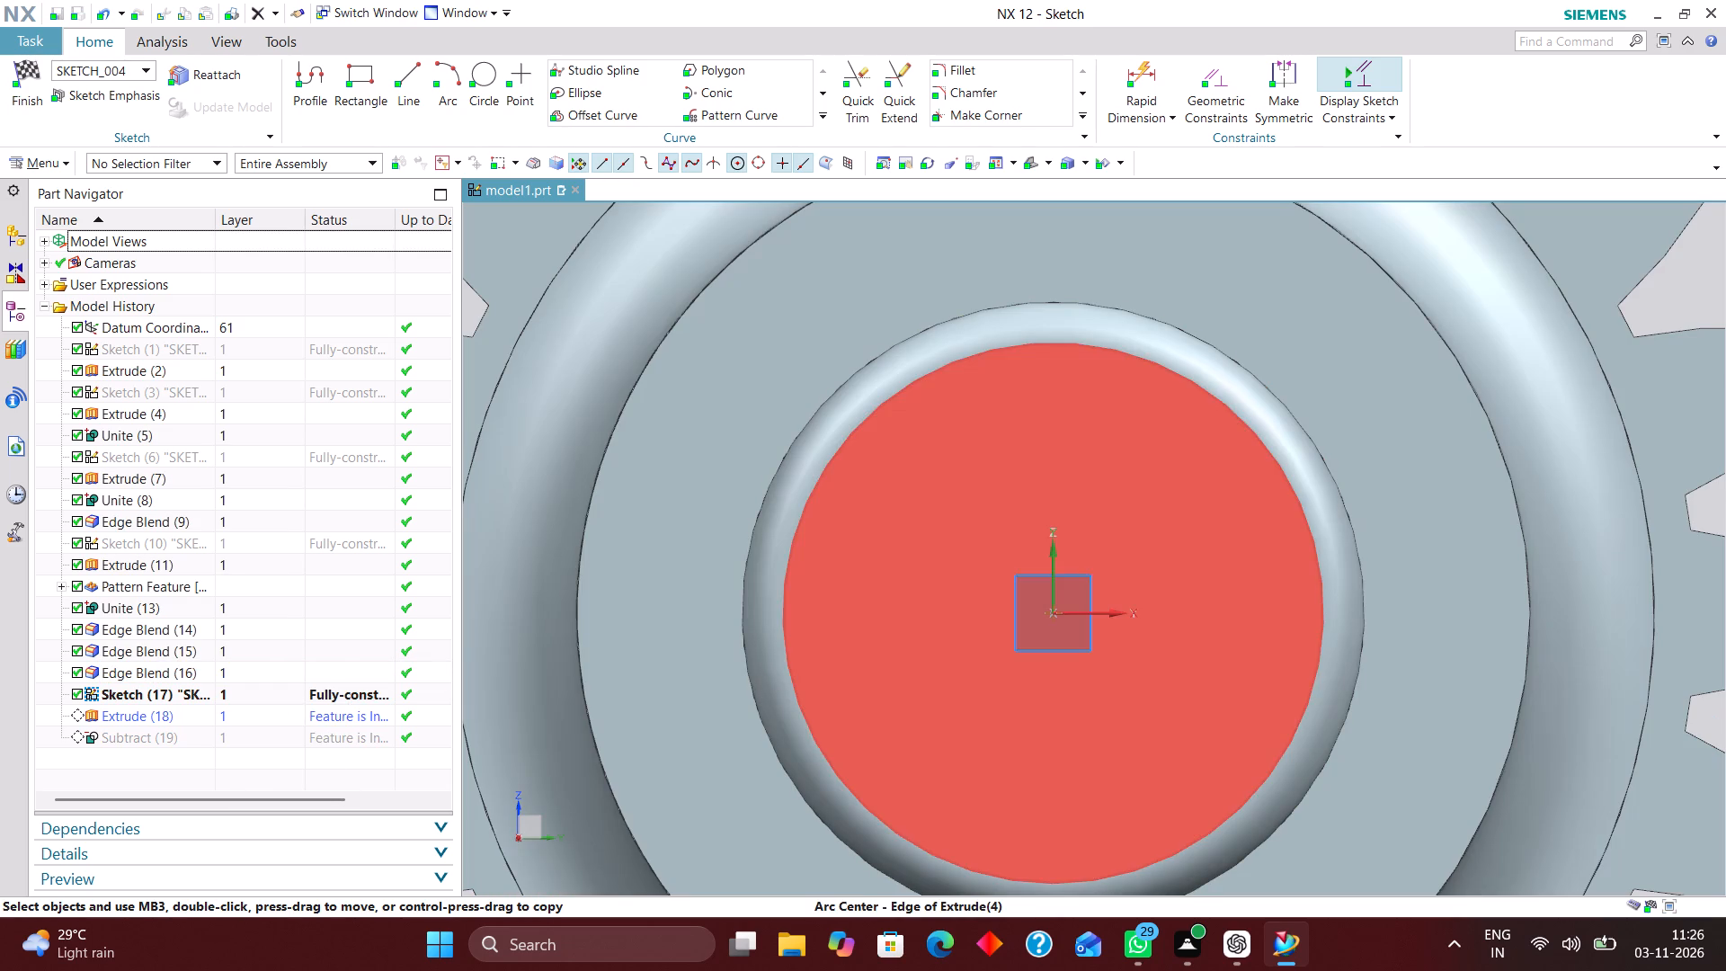
Draw a three-point arc of about 3.8 mm radius bulging inward across the upper-left edge of the thin shaft's circle.
scroll(789, 696, down, 1)
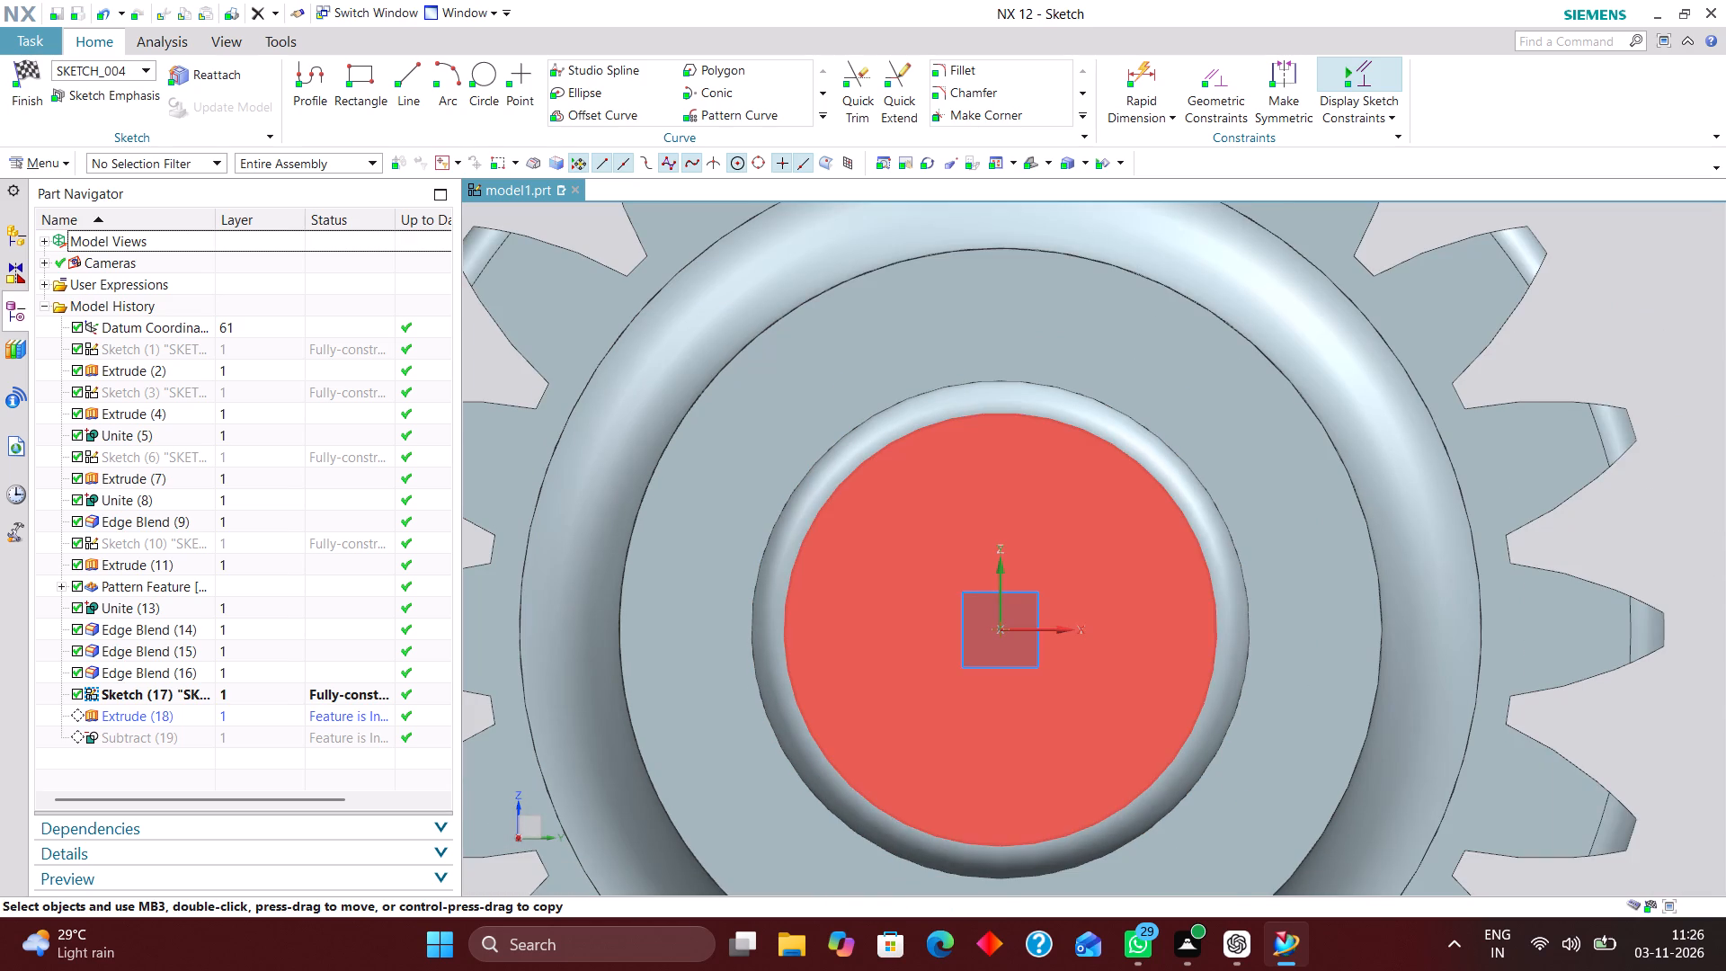
scroll(795, 568, up, 1)
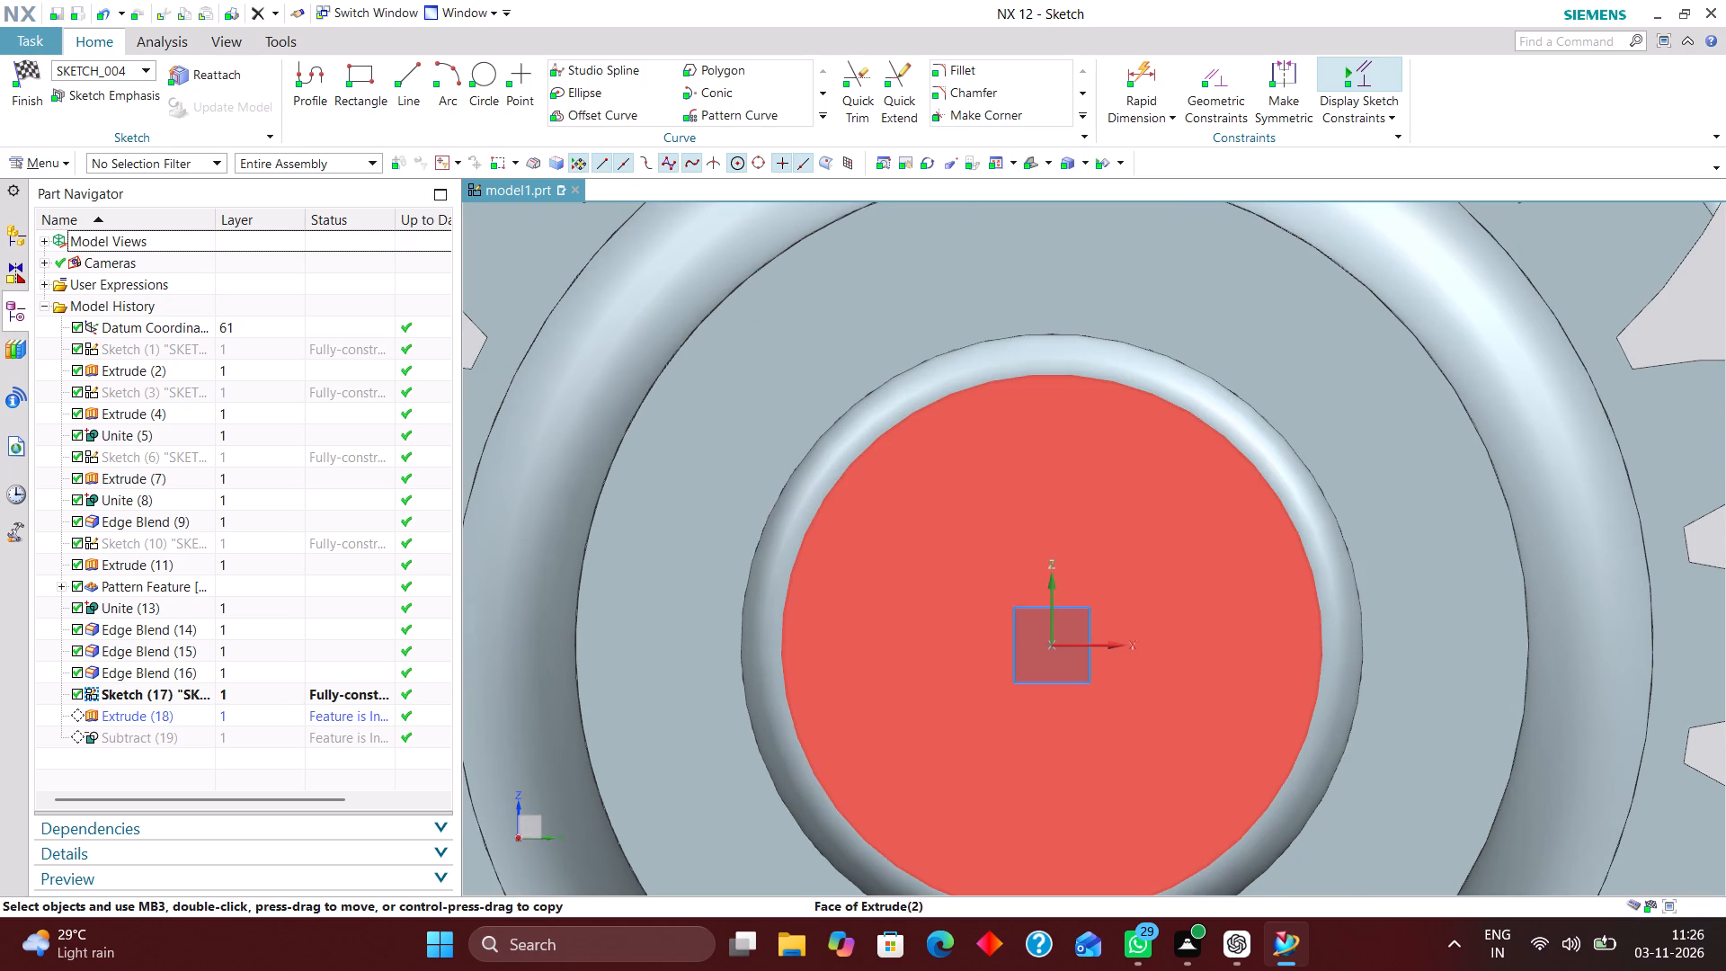
scroll(842, 707, down, 1)
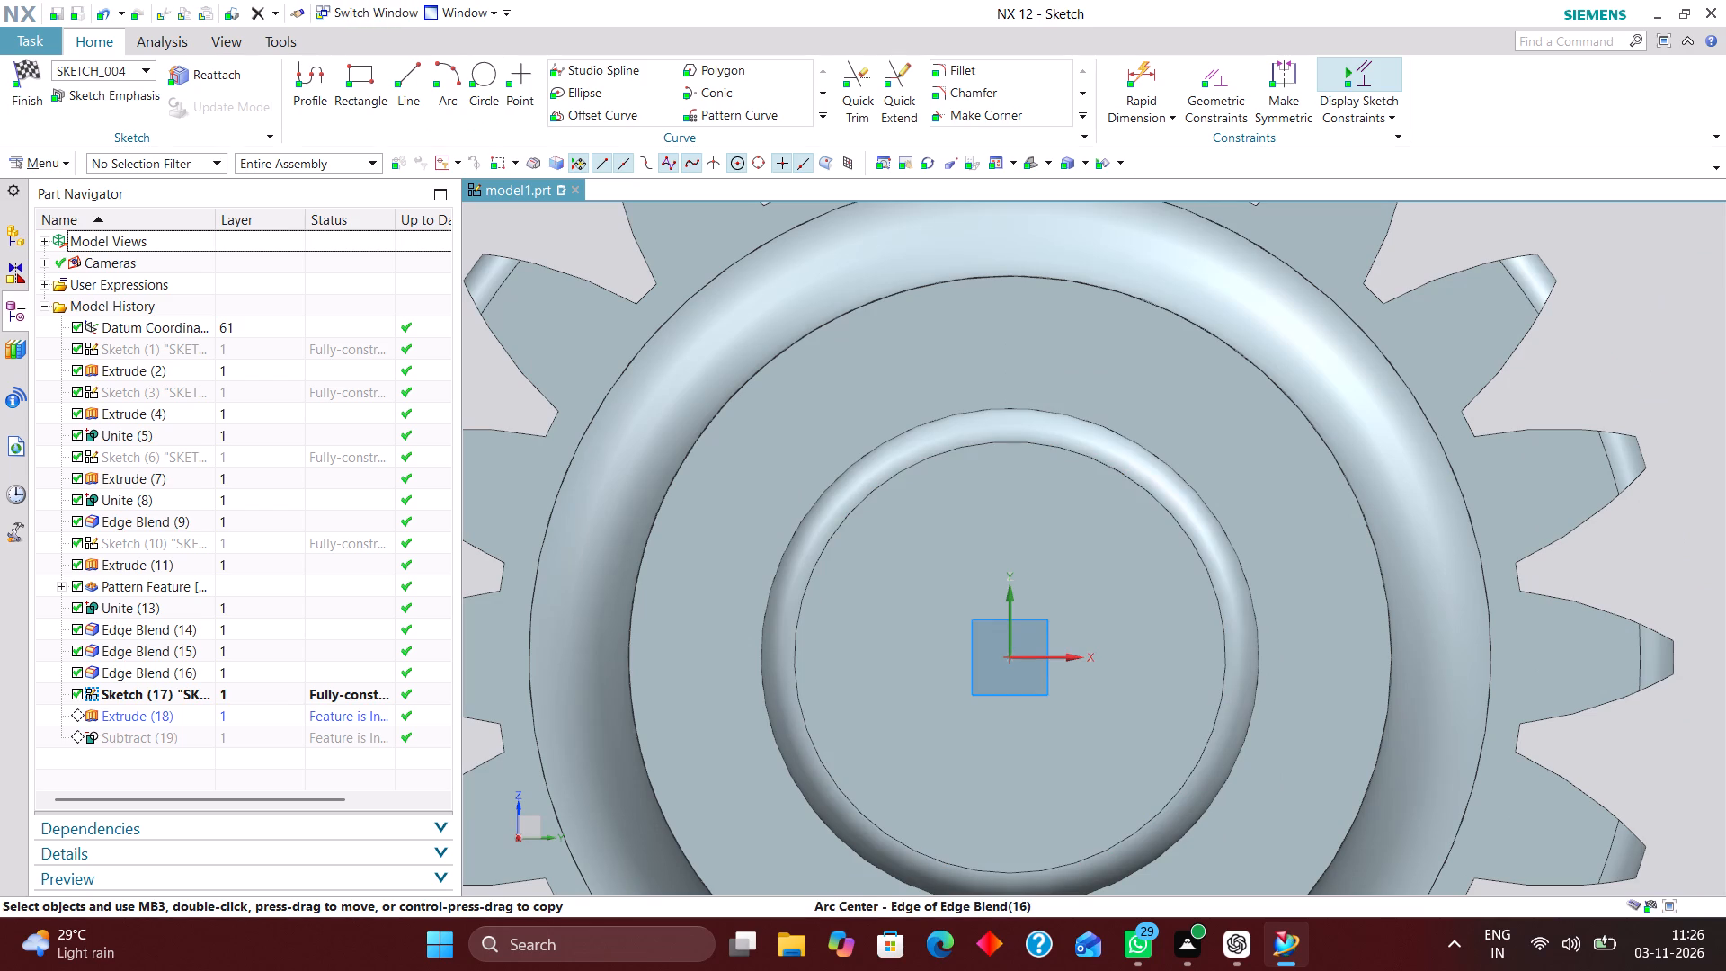
click(455, 68)
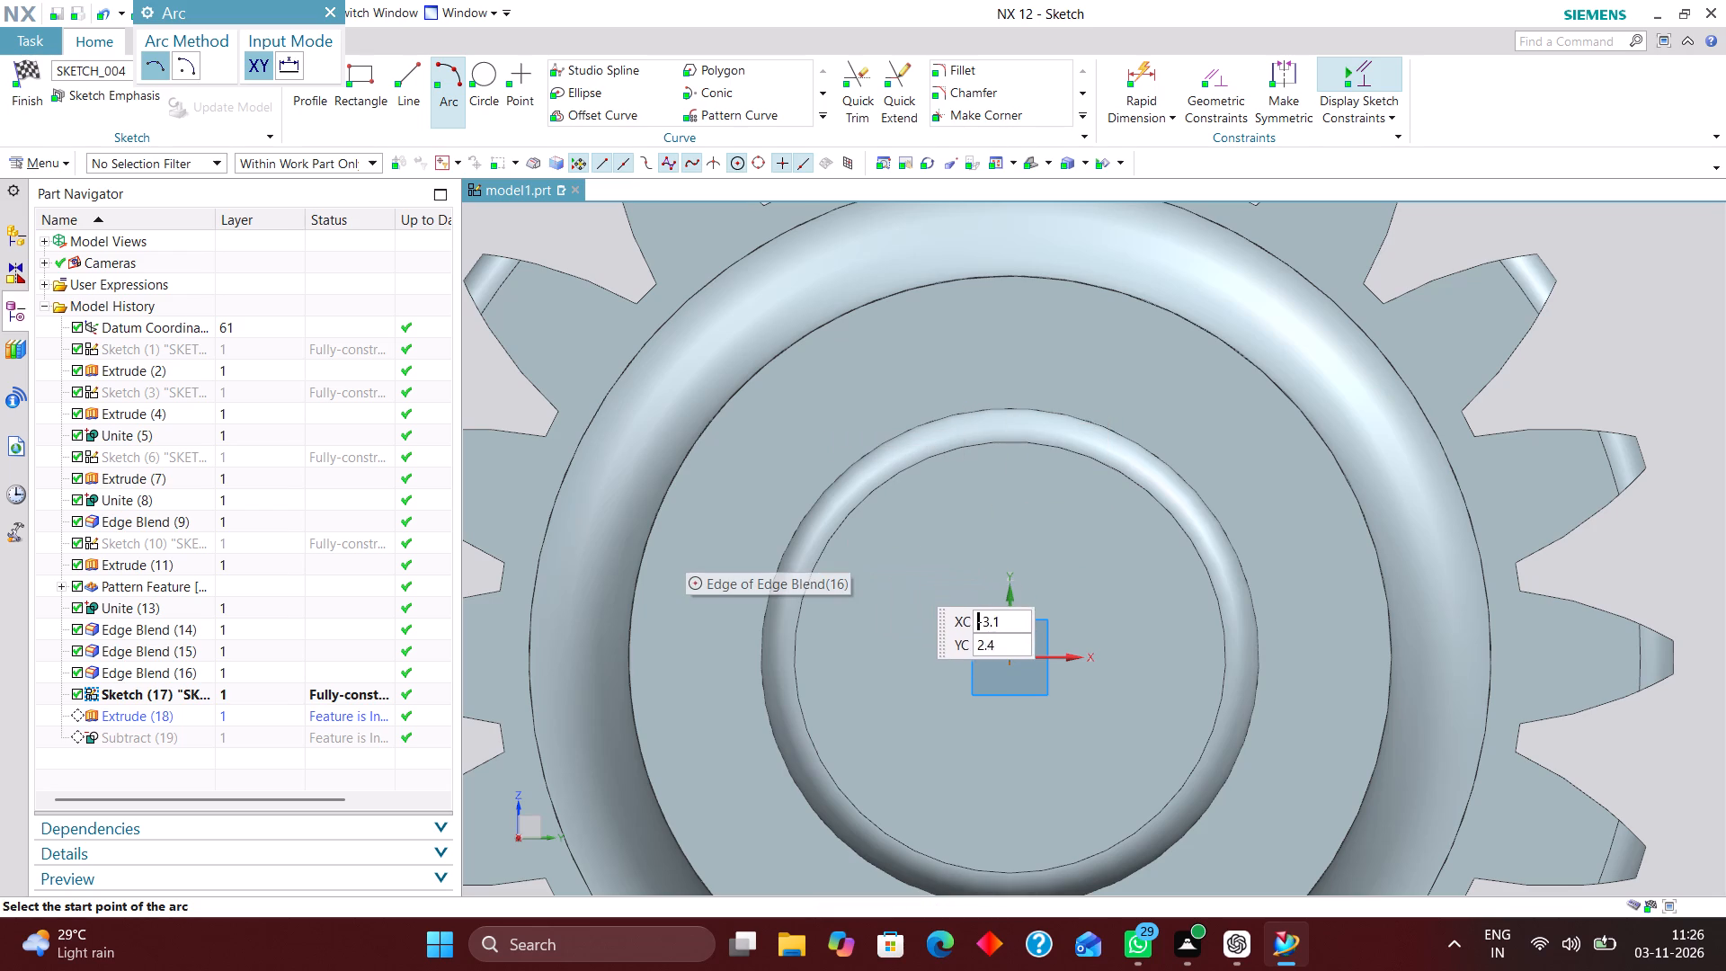
click(778, 530)
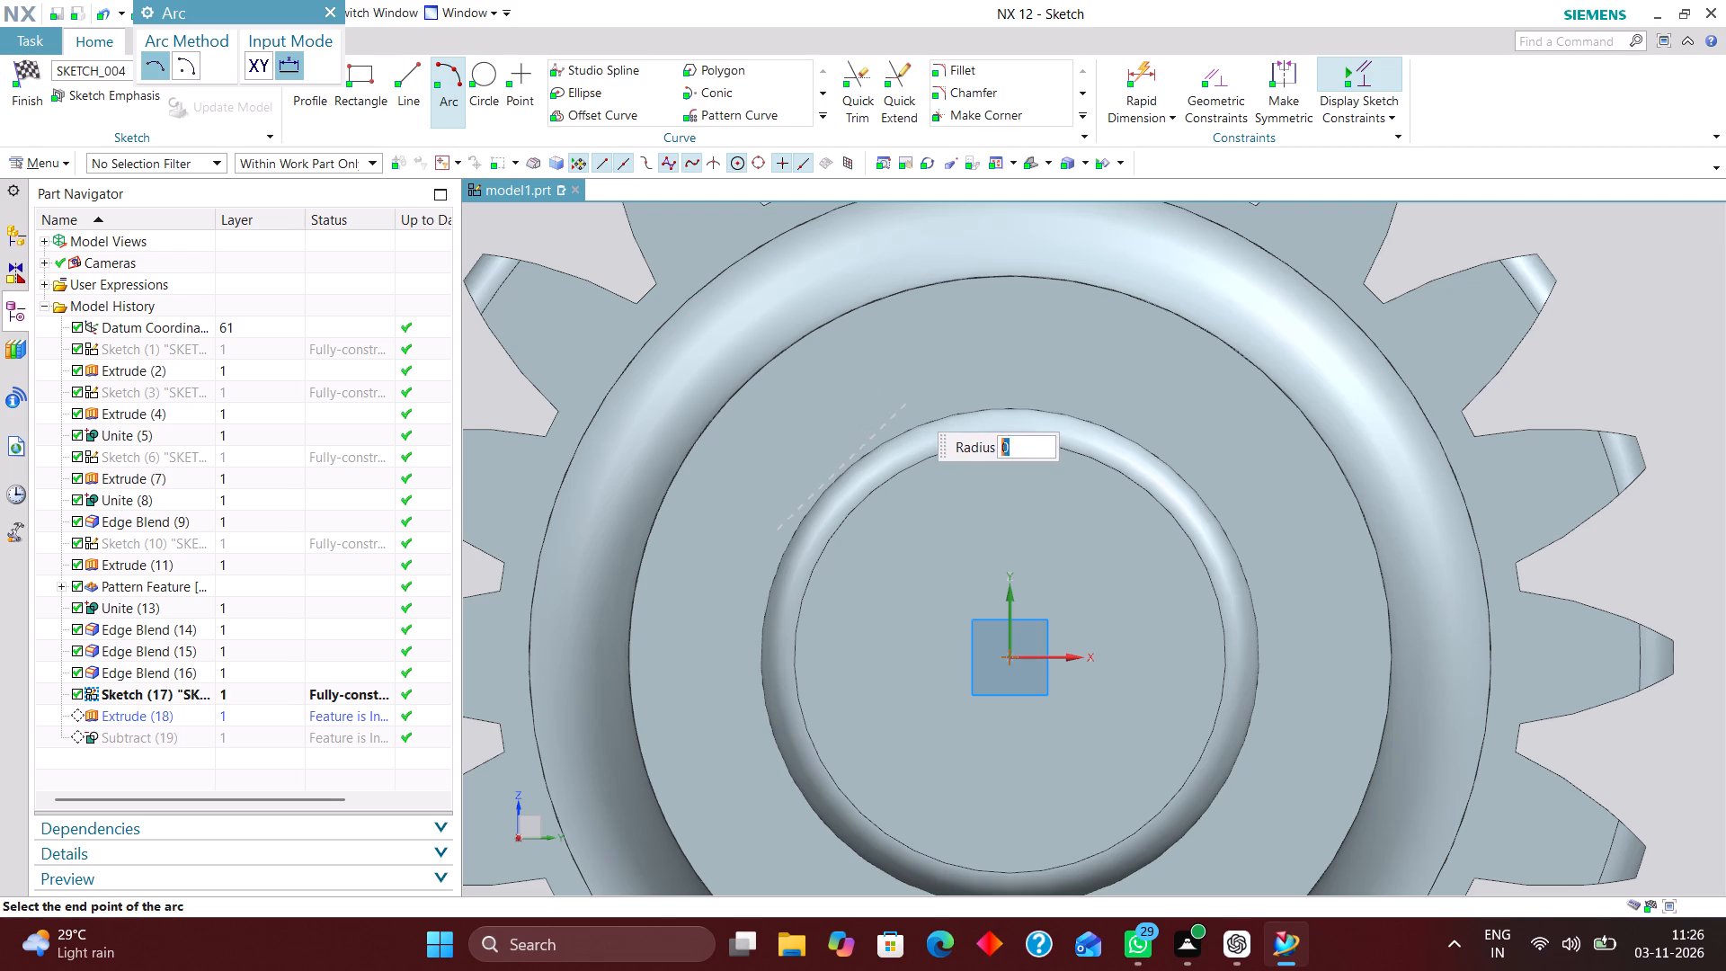
click(908, 402)
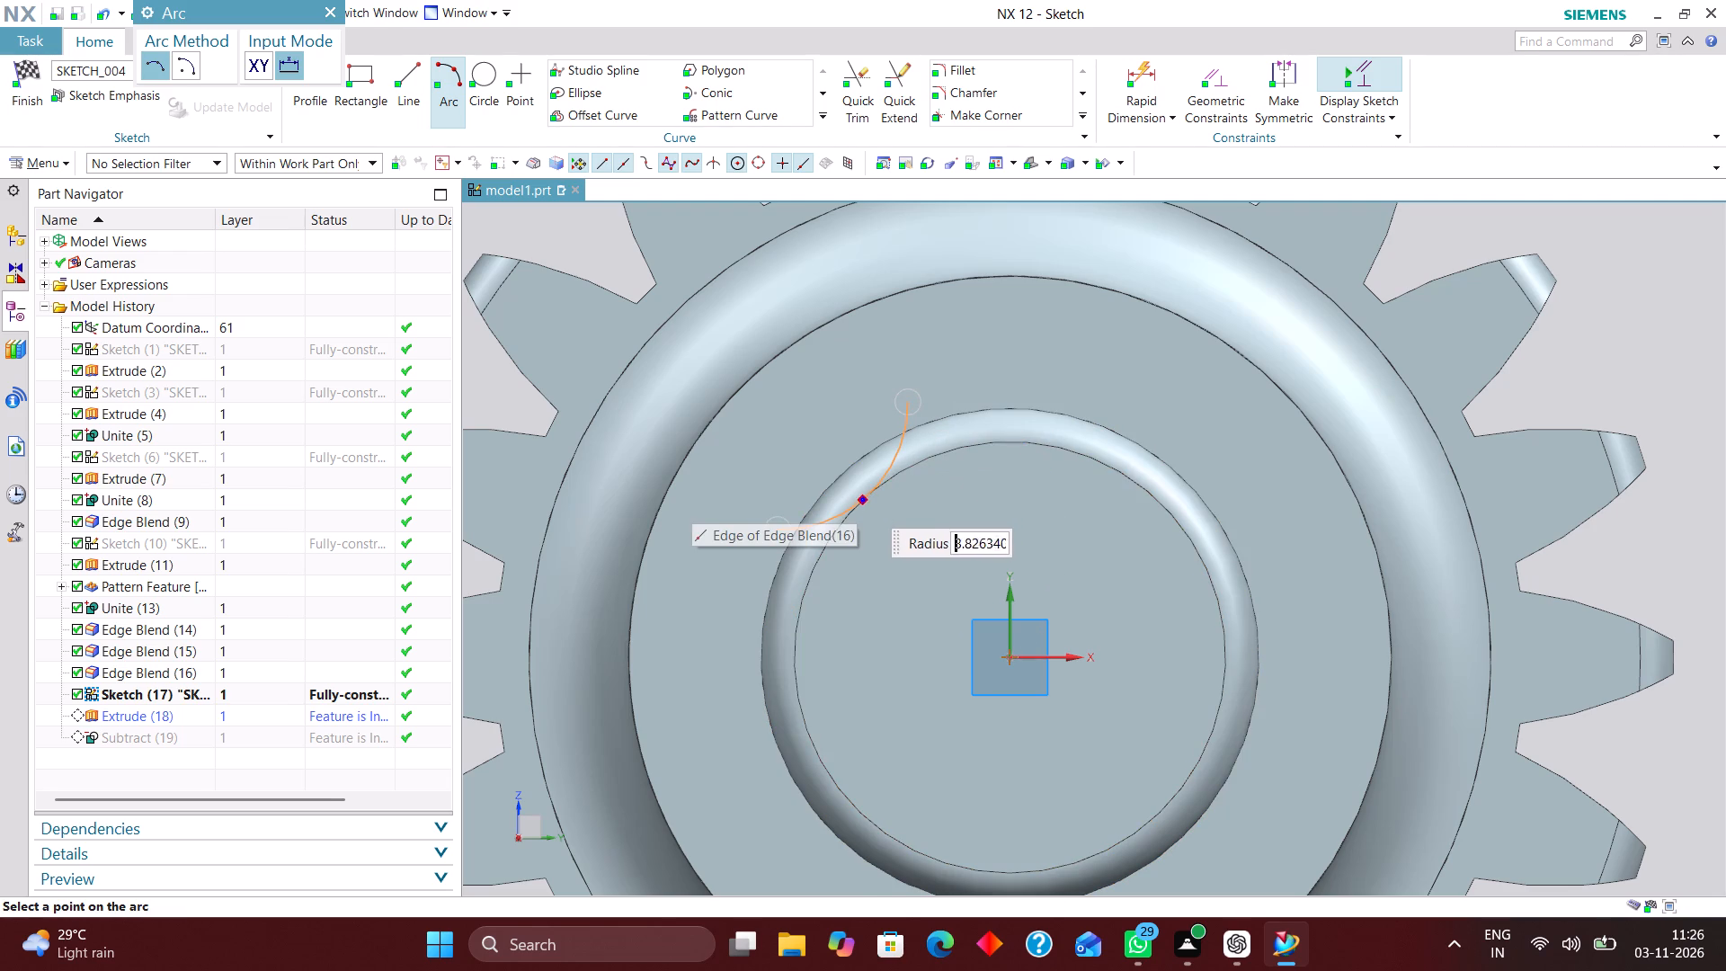
click(870, 492)
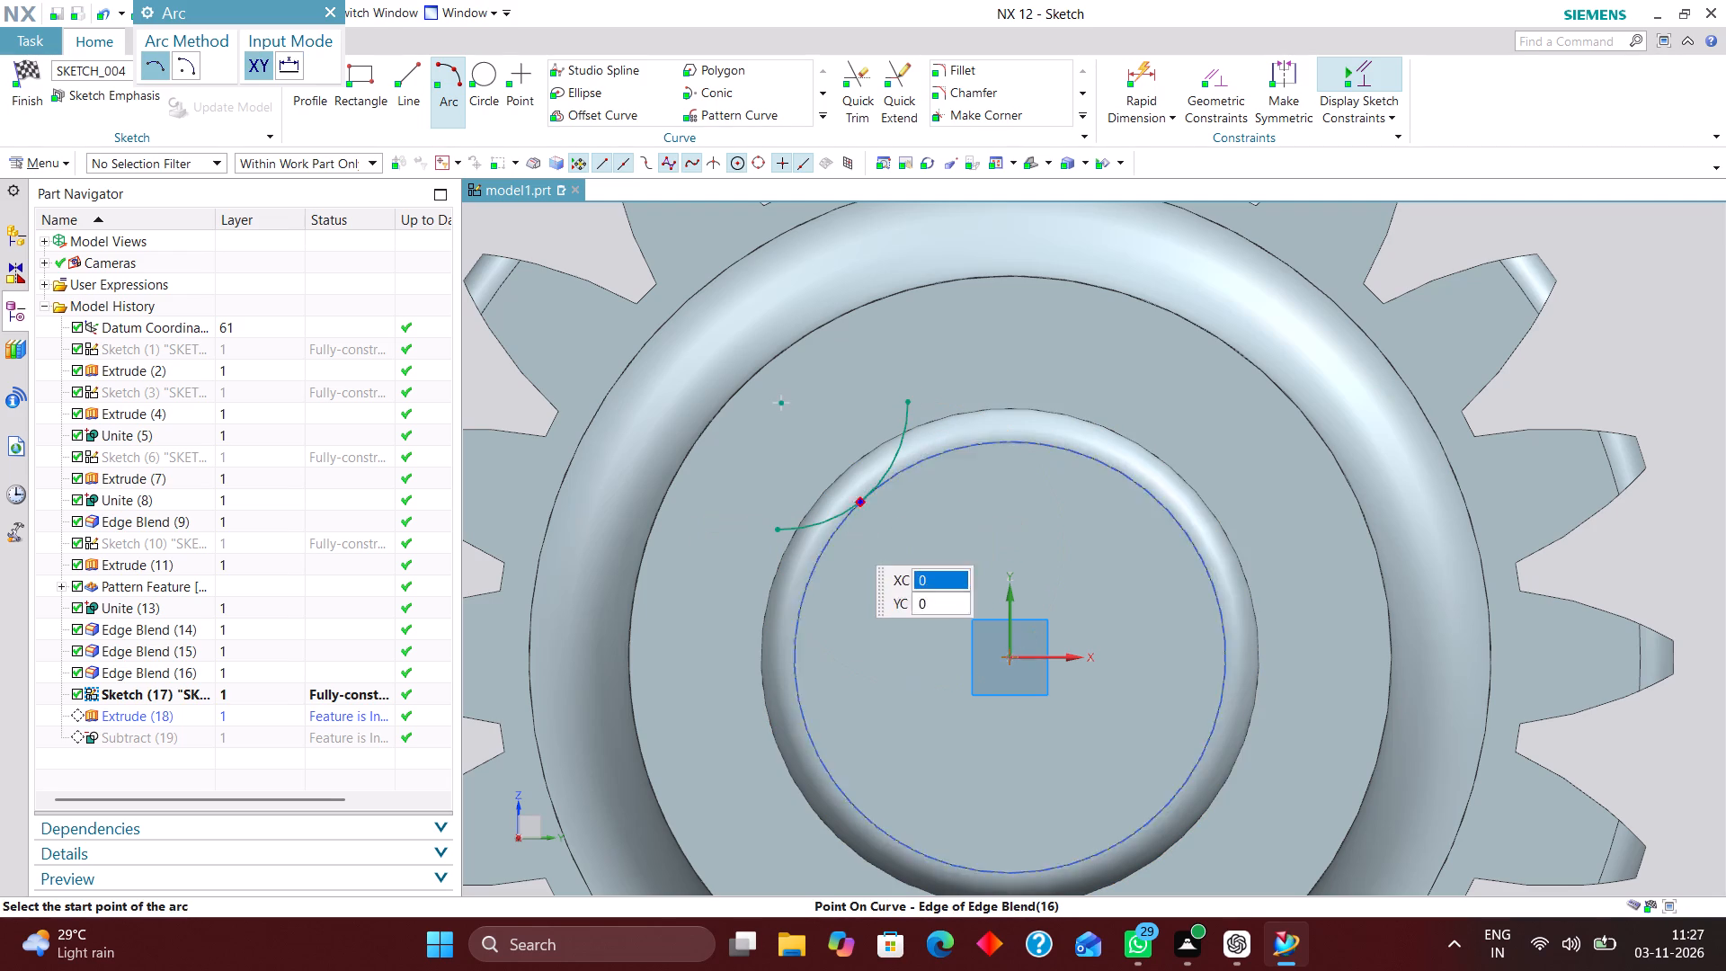
click(328, 6)
Close the new arc with one straight line between its endpoints and finish the sketch to update the extrude and subtract.
click(409, 67)
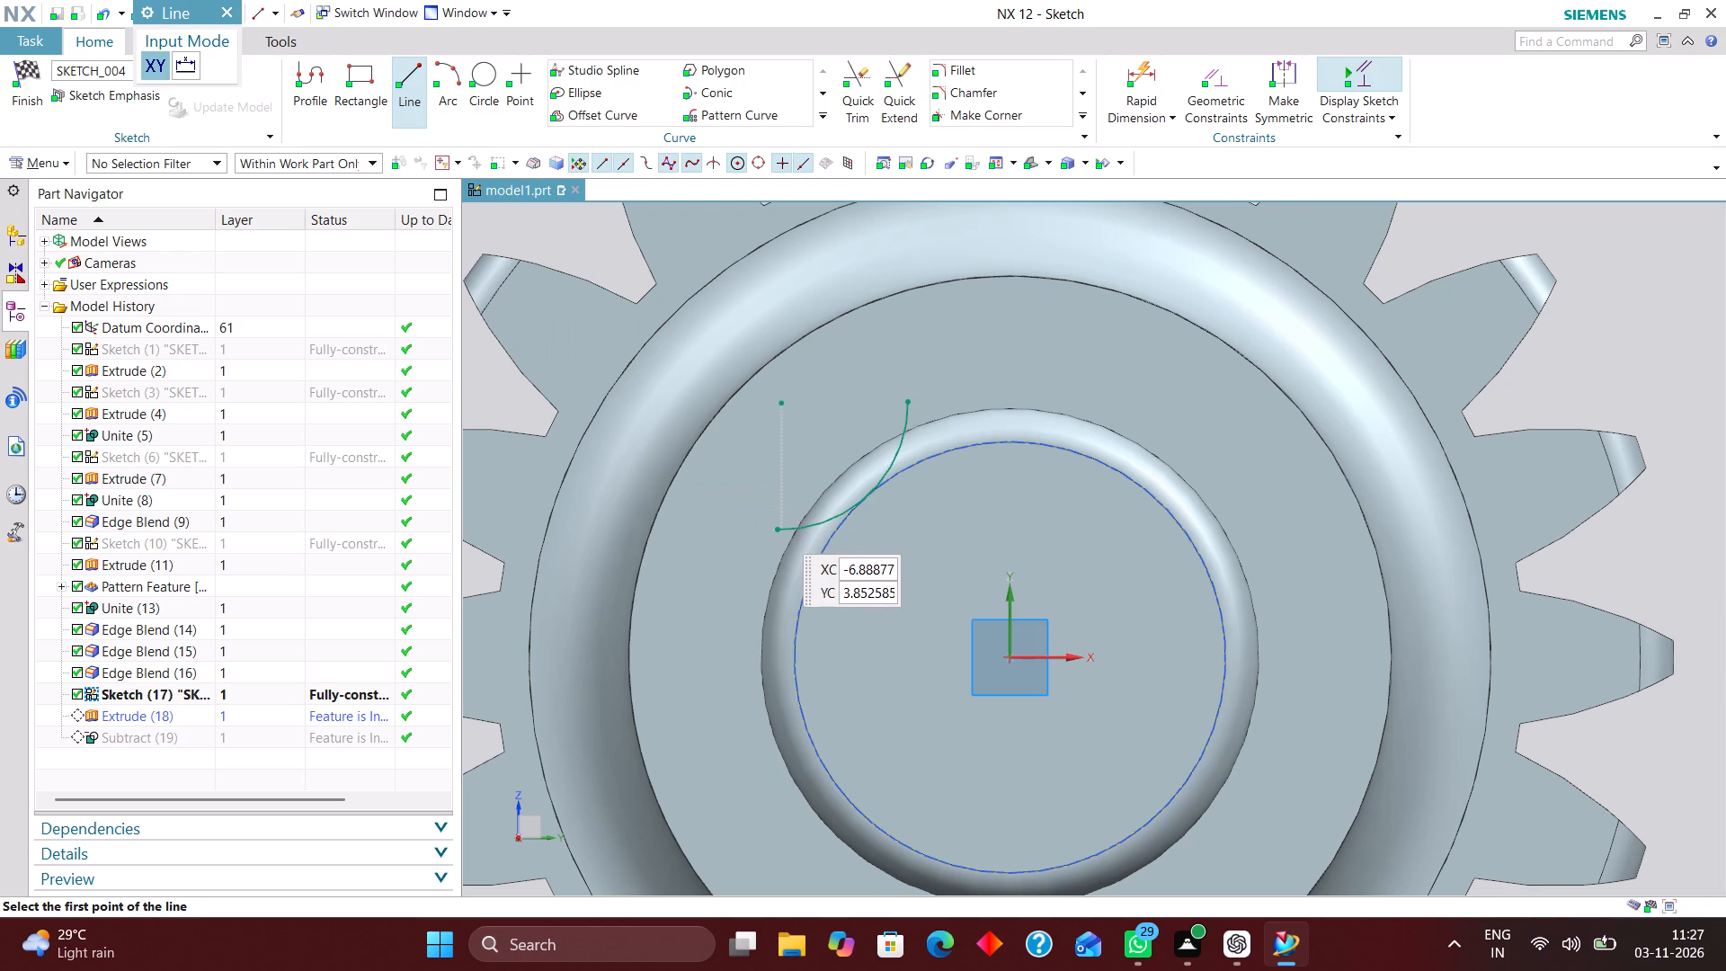
drag(774, 526, 774, 512)
click(902, 395)
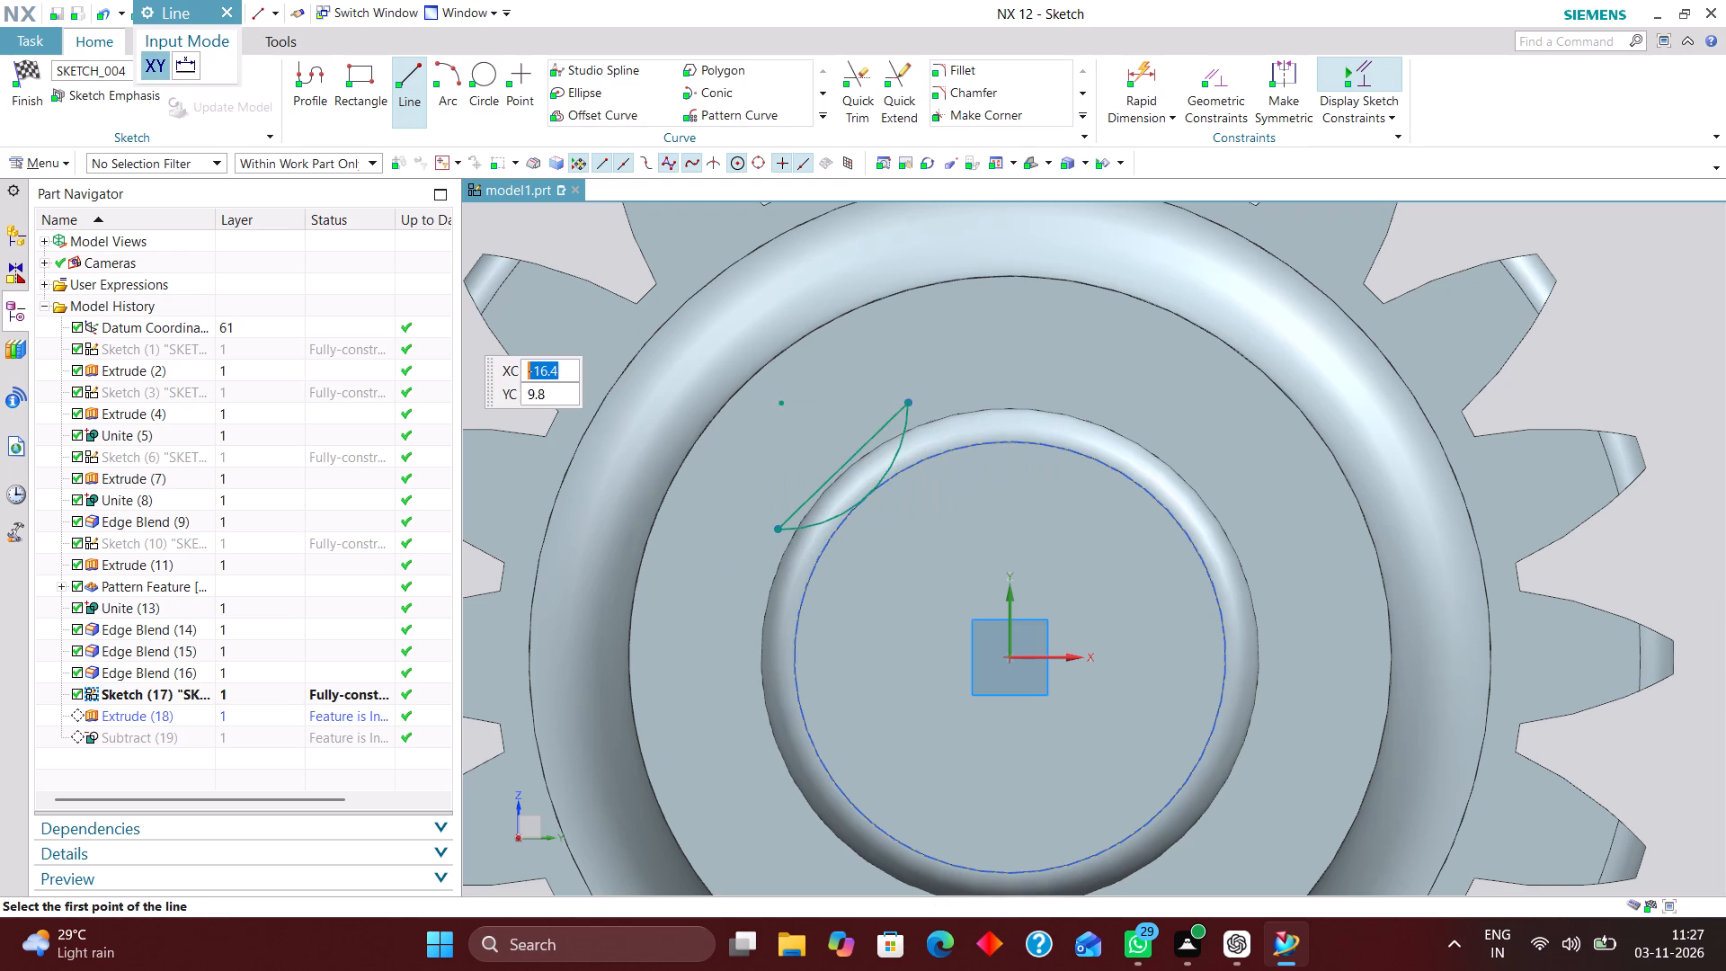
click(234, 9)
click(15, 70)
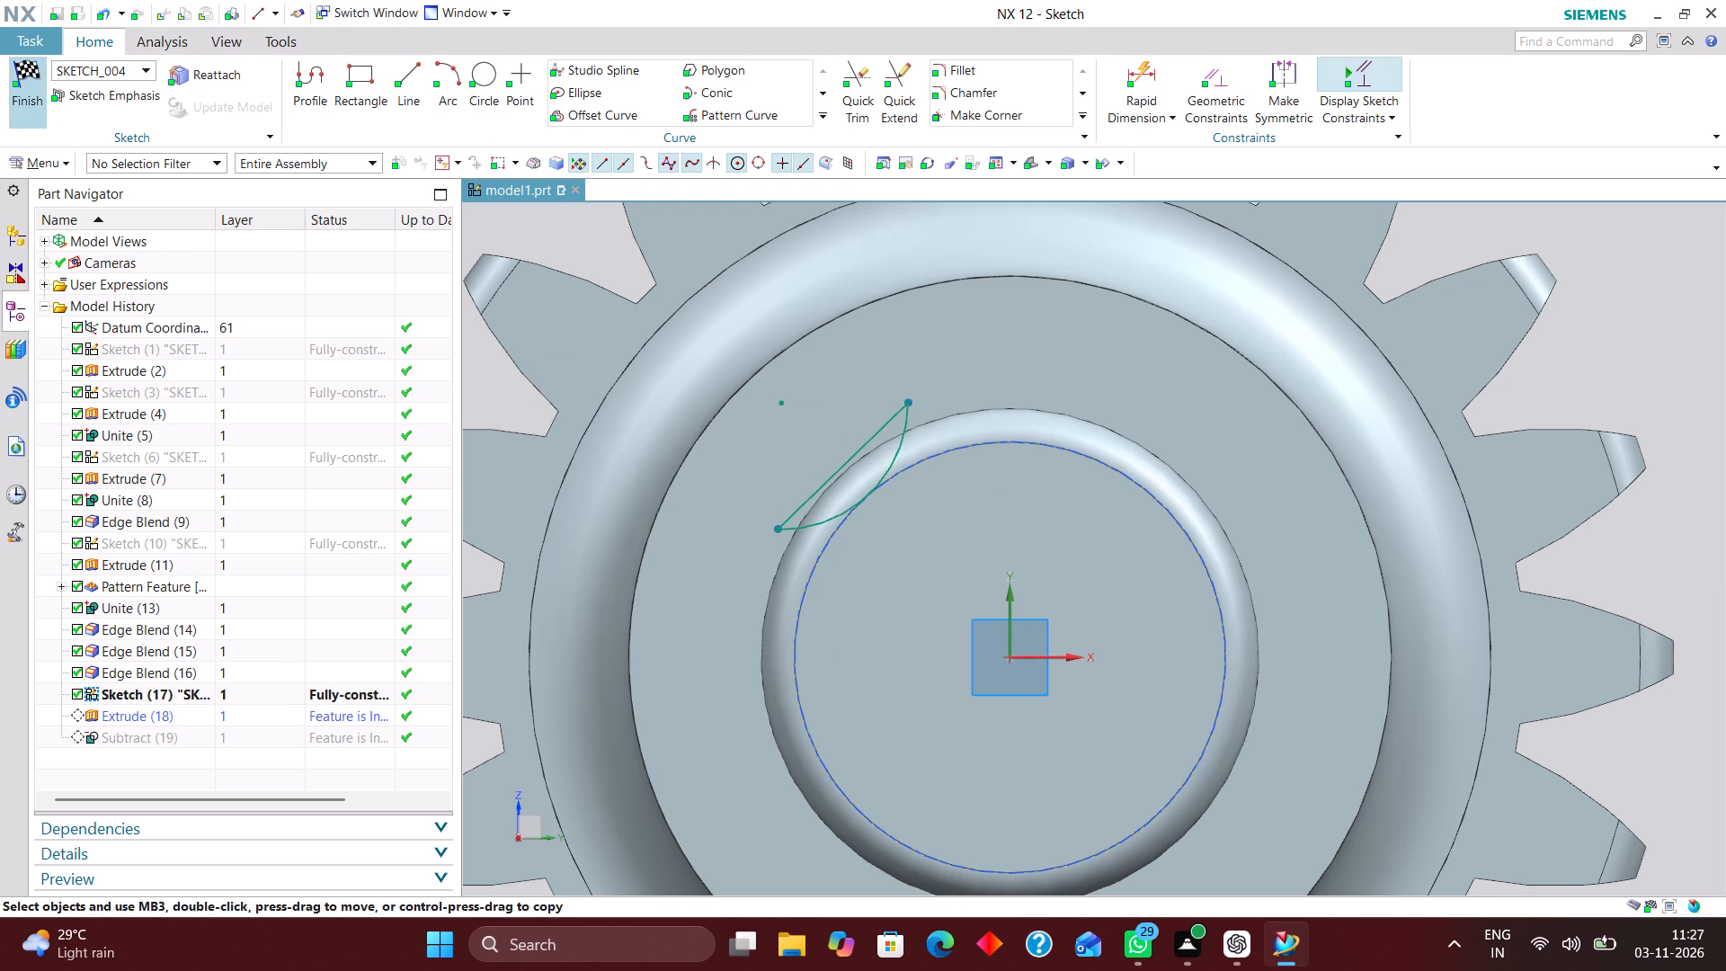
click(980, 526)
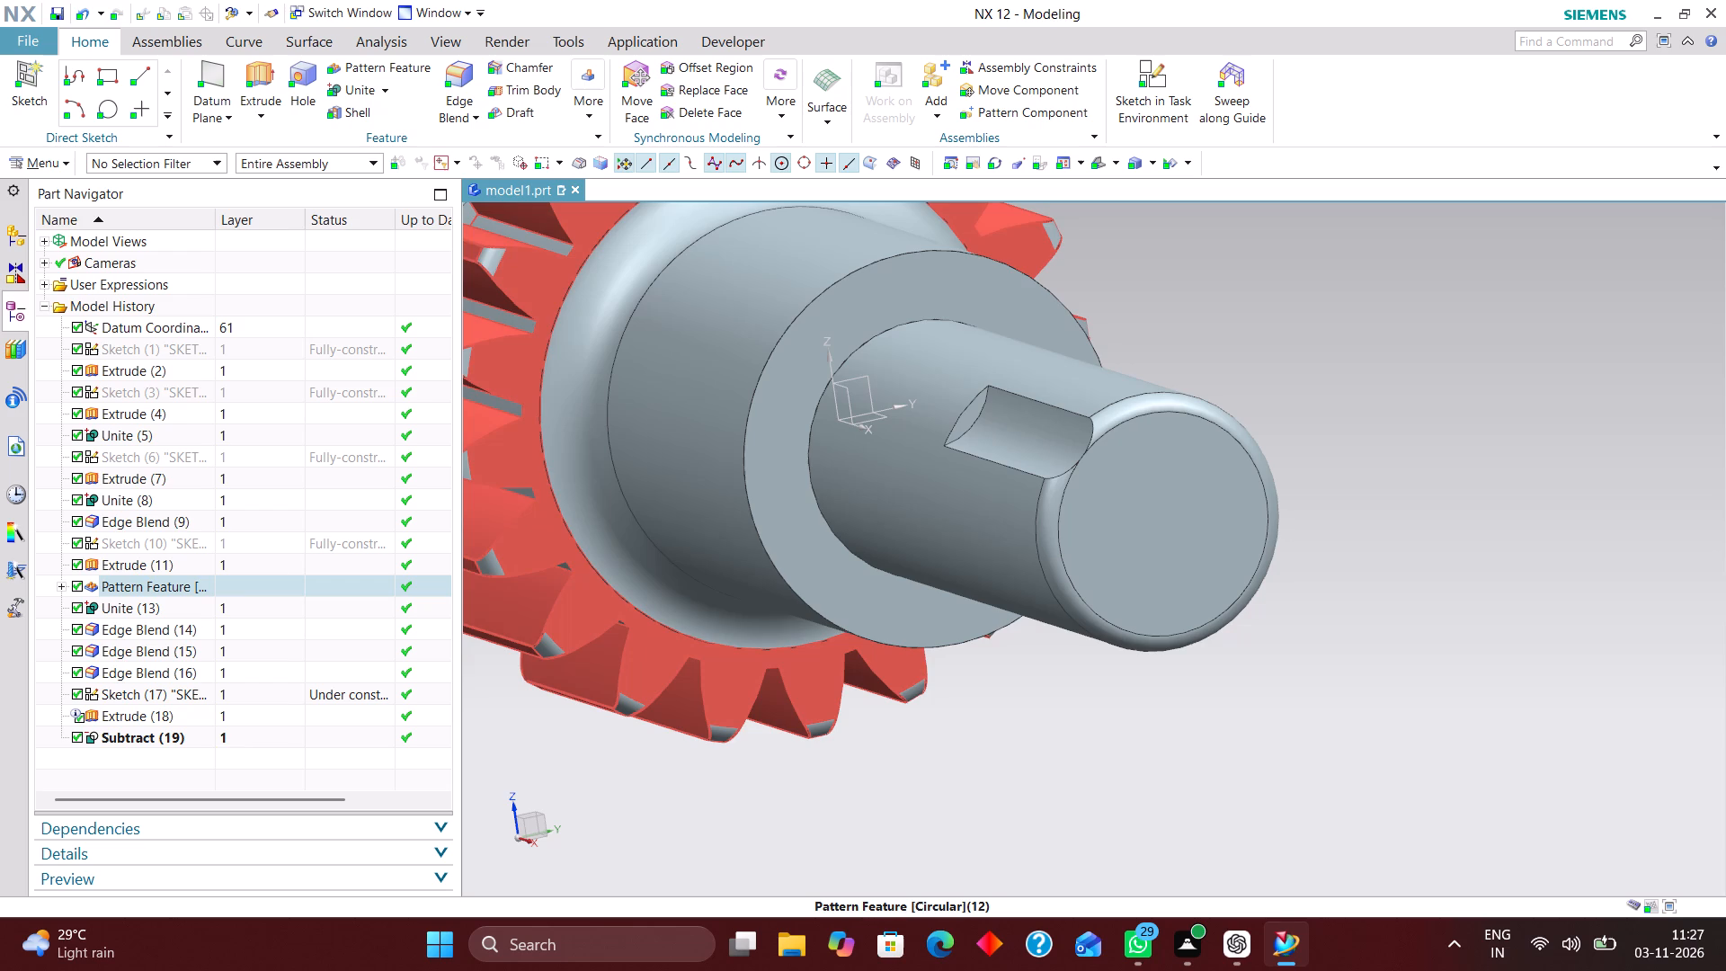
scroll(703, 604, down, 1)
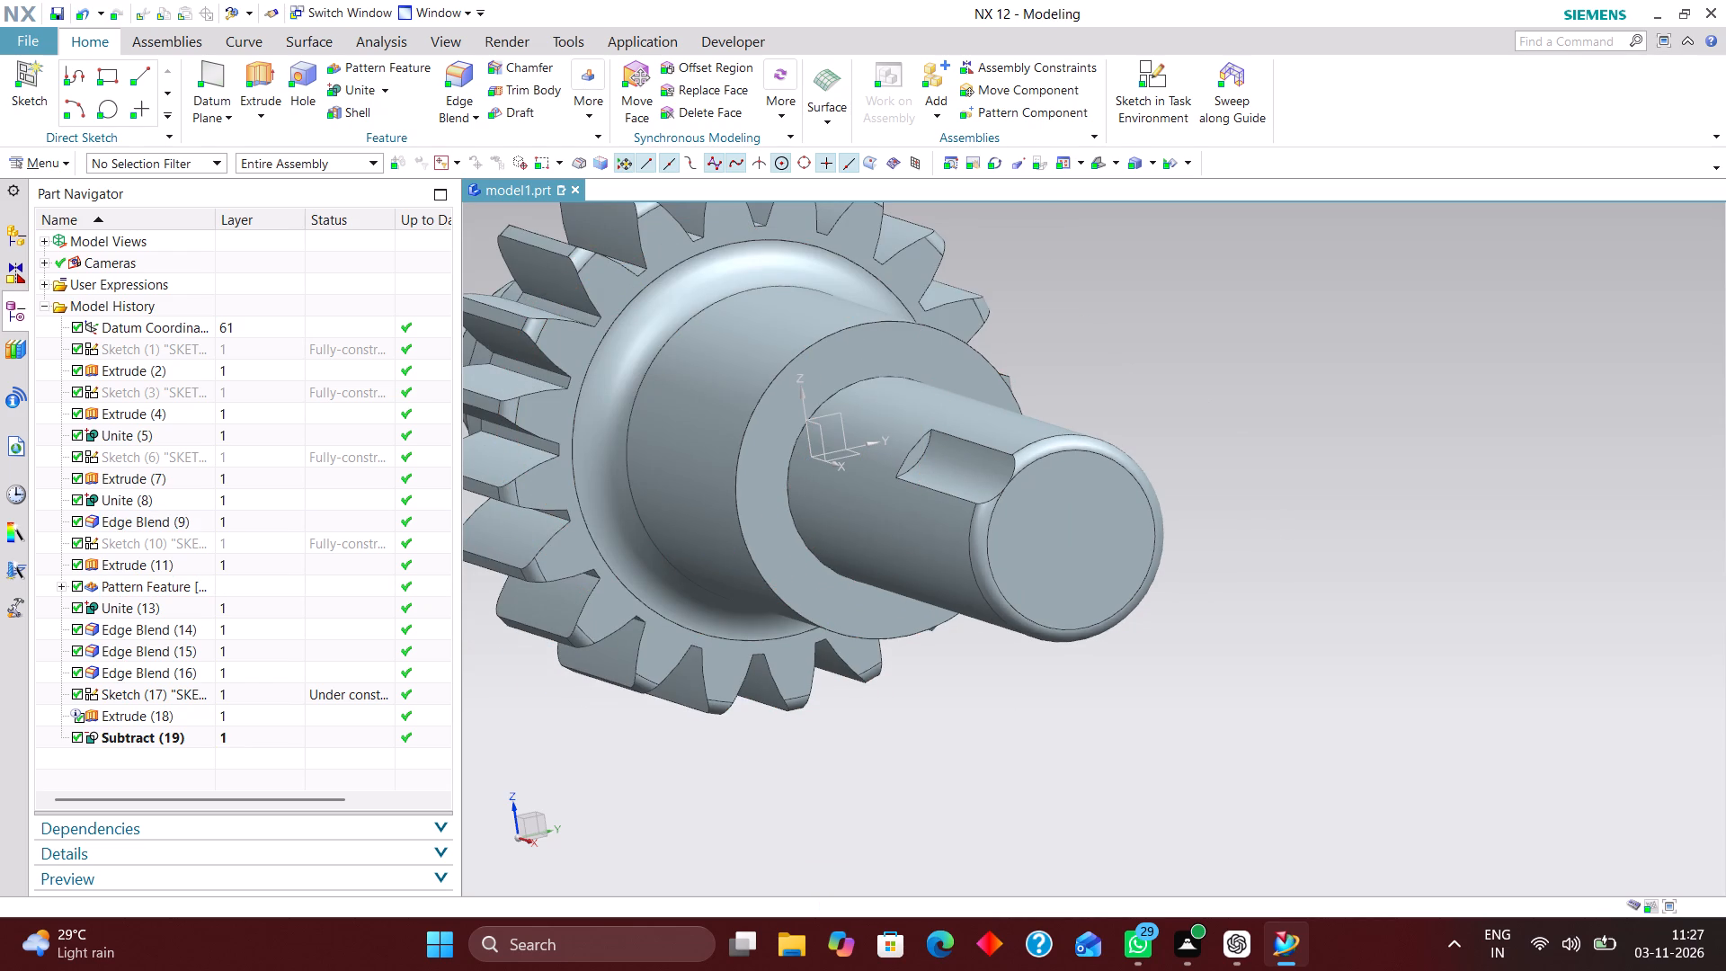
Set up a circular Pattern Feature of the extruded arc profile with a count of 6 and the rotation point at the absolute origin.
click(375, 61)
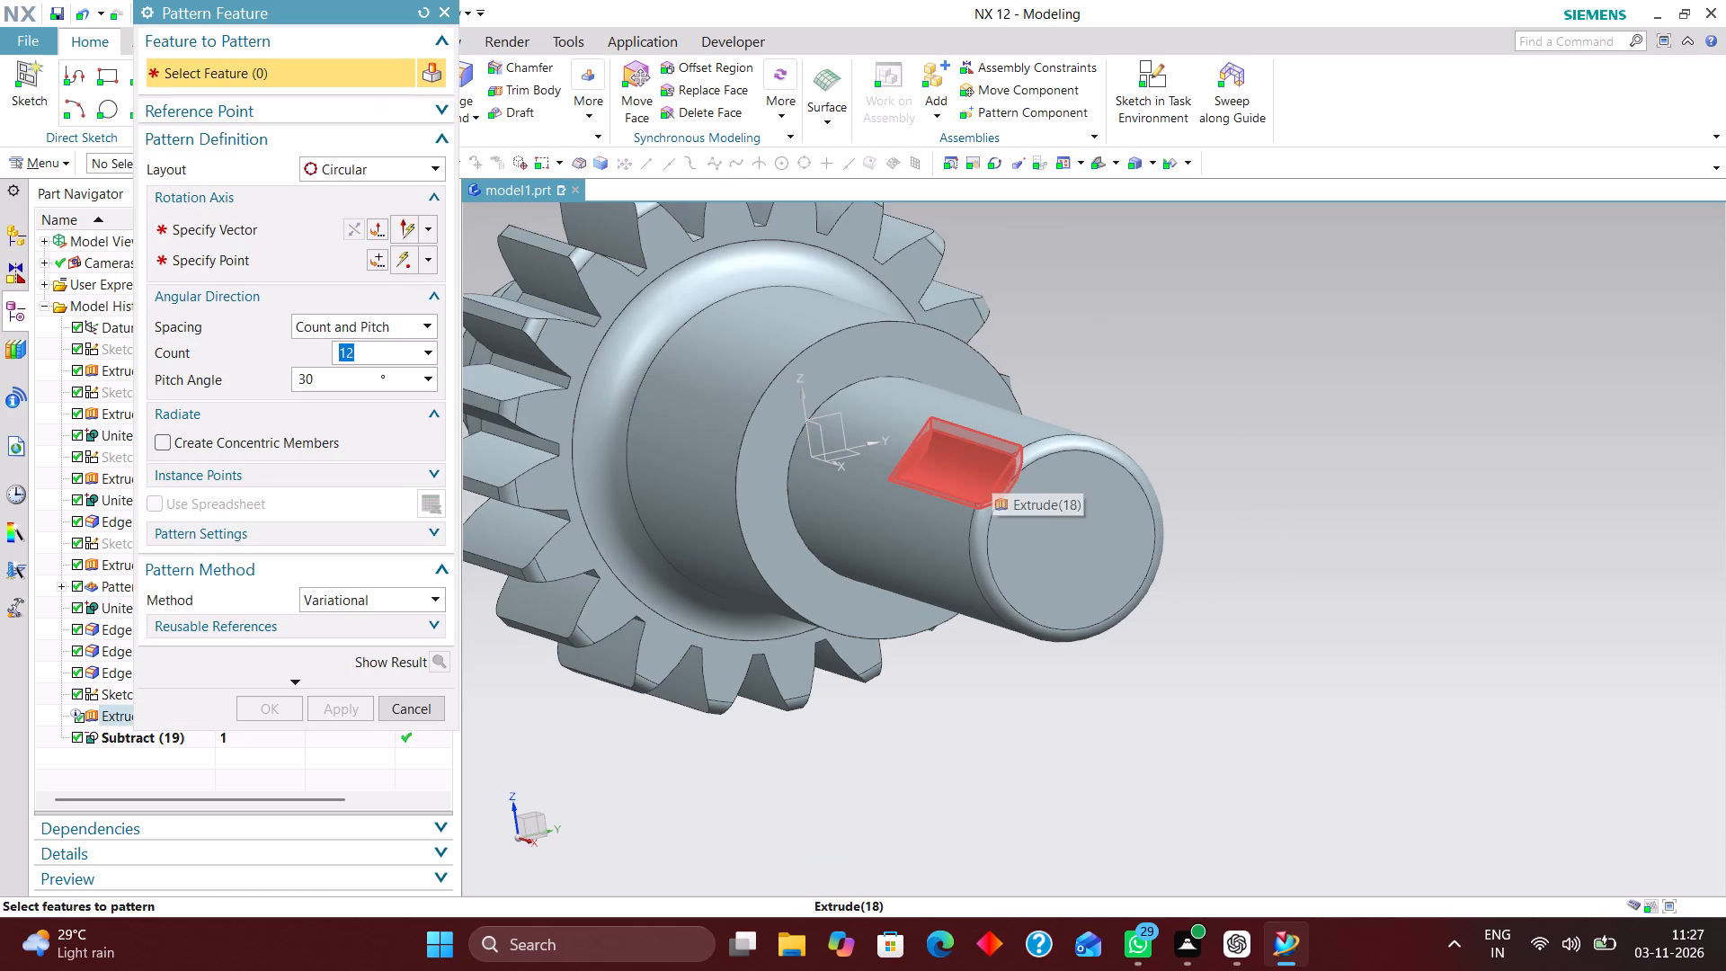
click(992, 469)
click(316, 227)
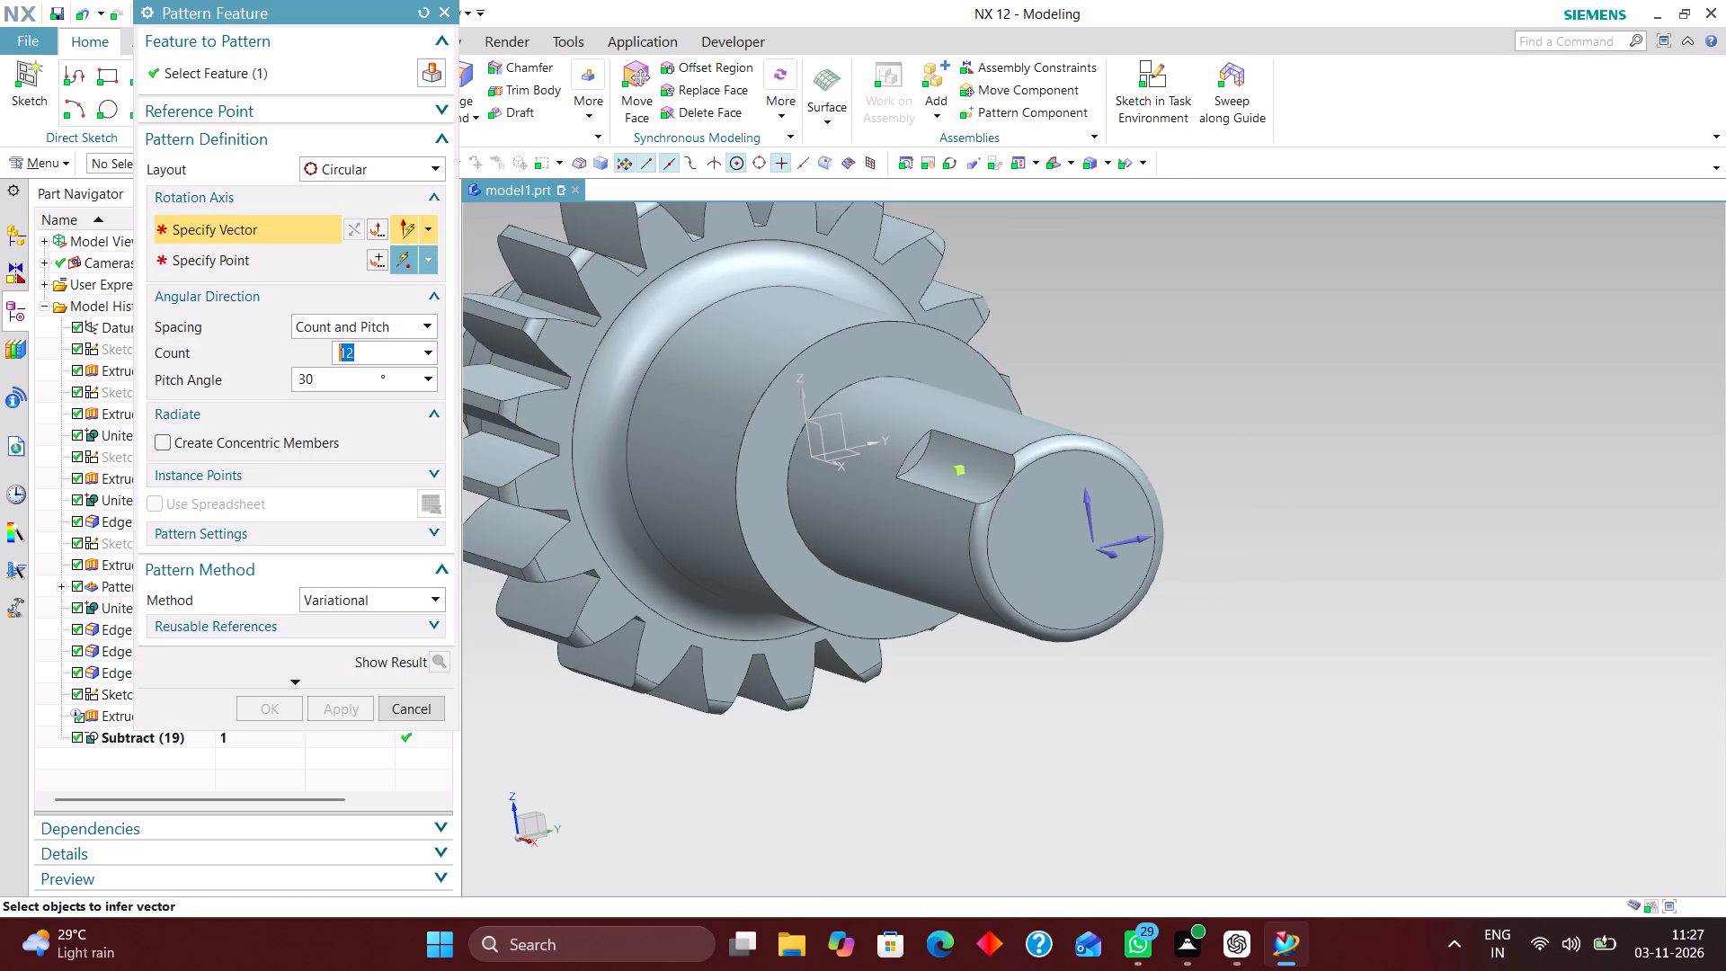
click(802, 390)
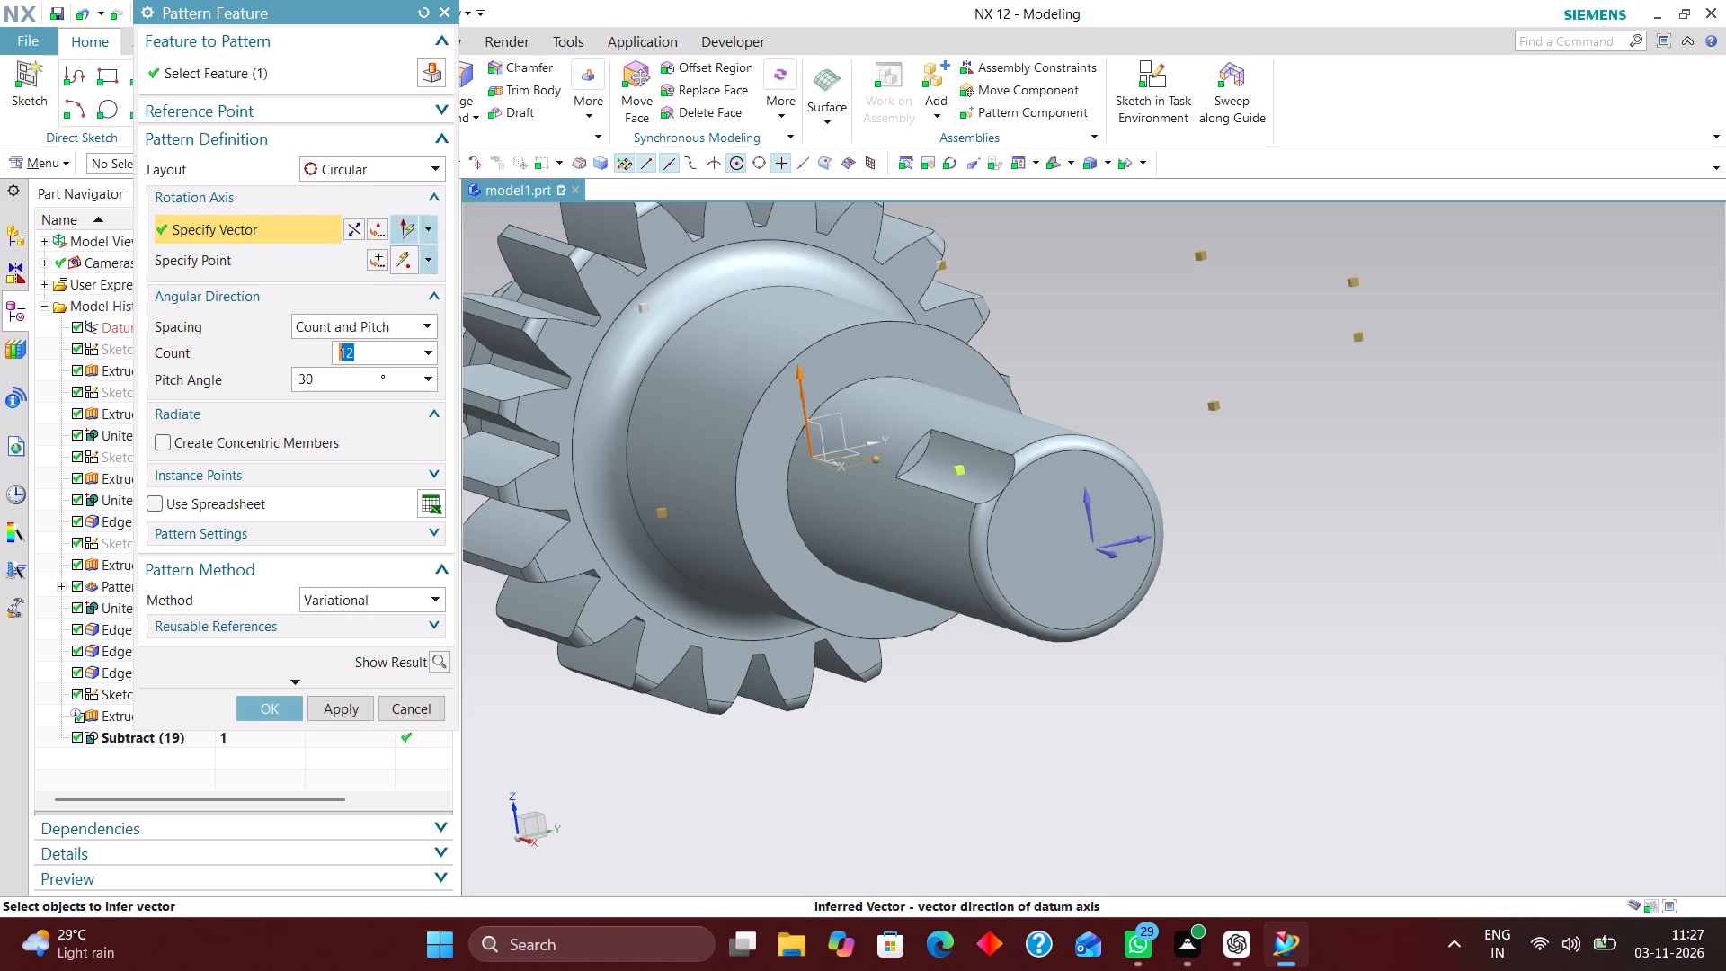
click(1128, 539)
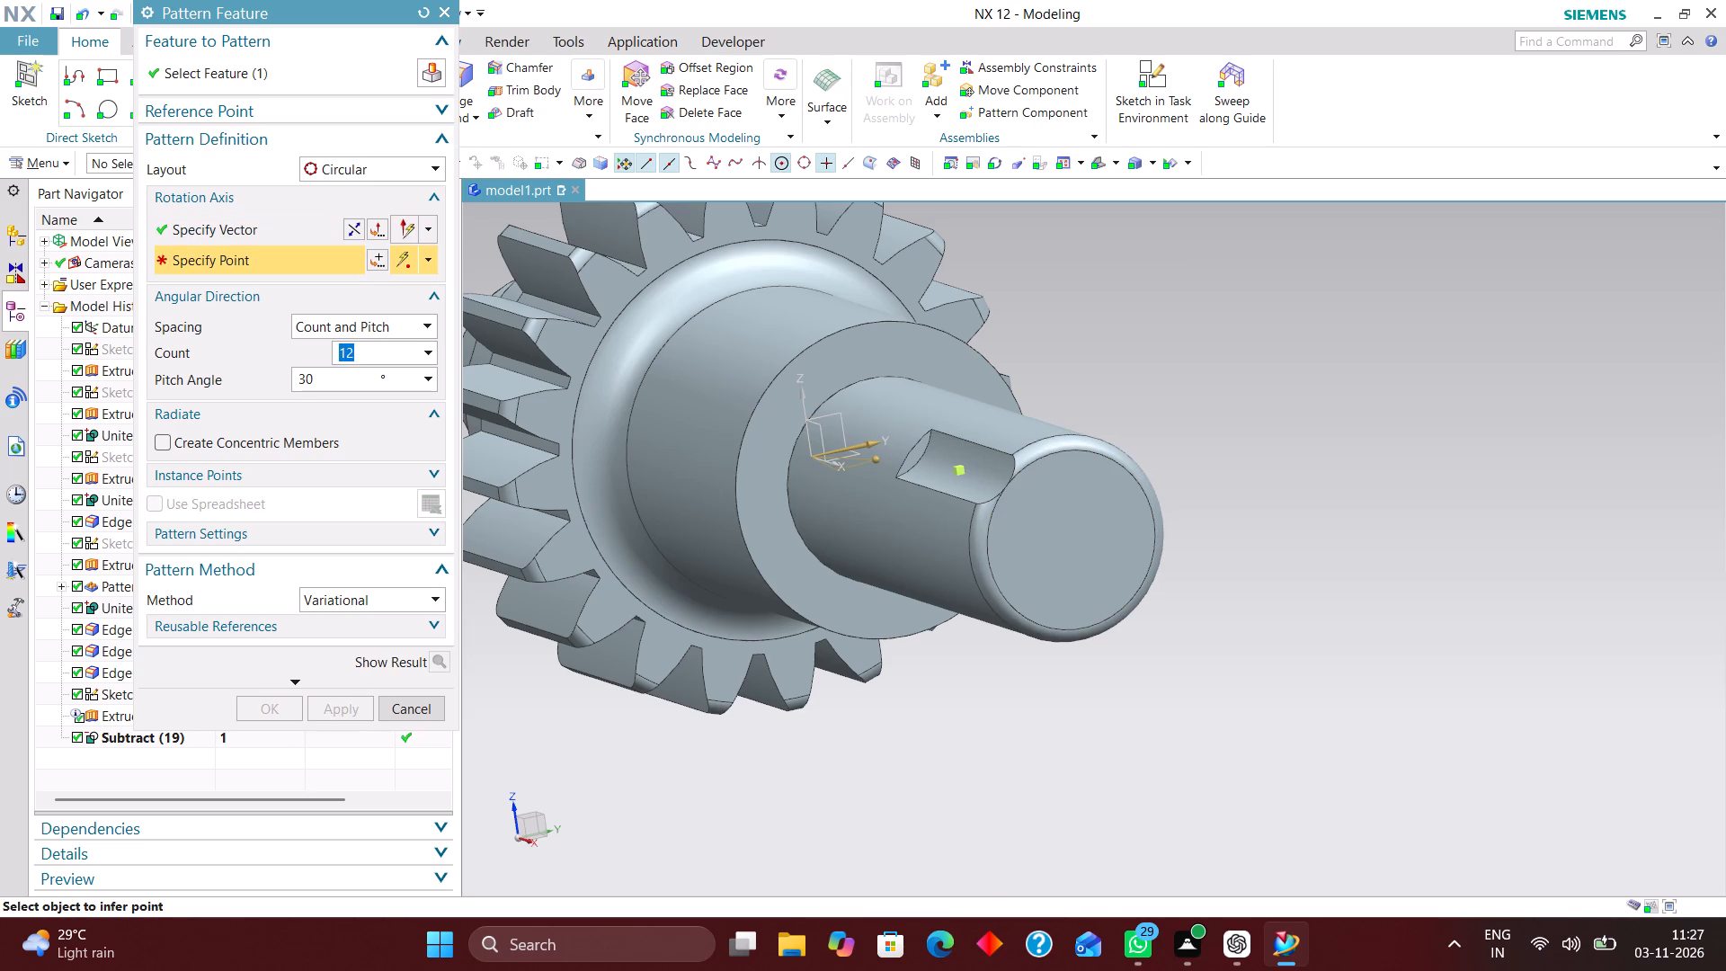
middle_drag(1418, 608, 1372, 617)
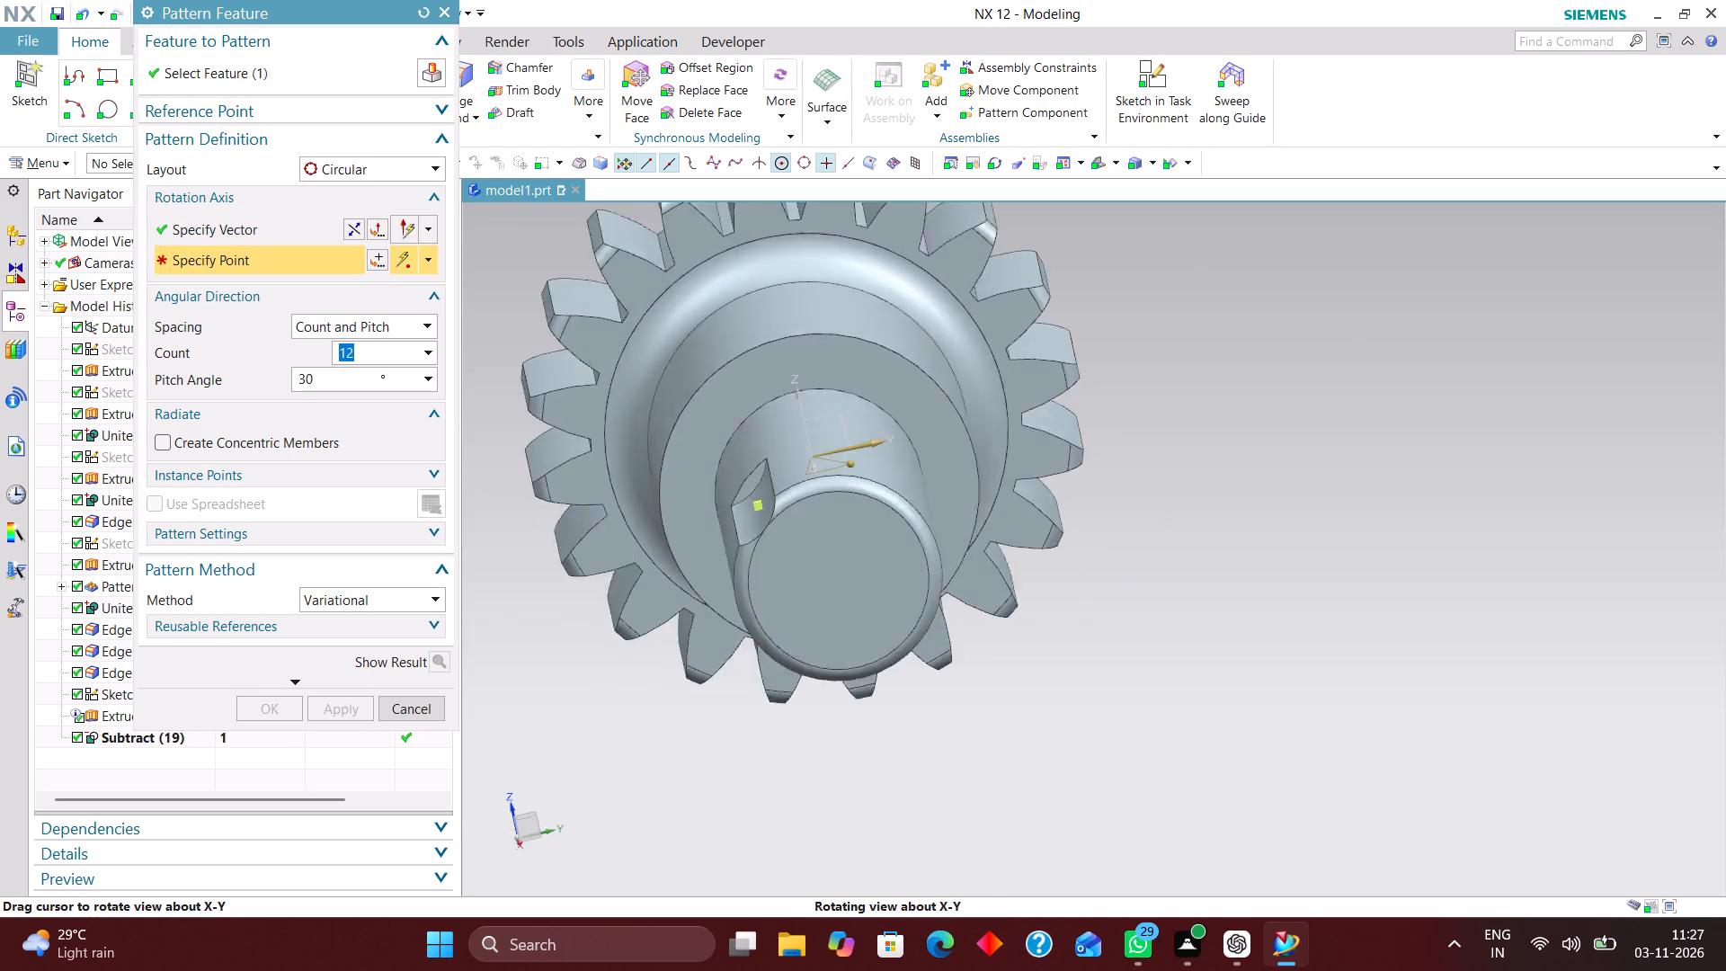
middle_drag(1372, 617, 1413, 628)
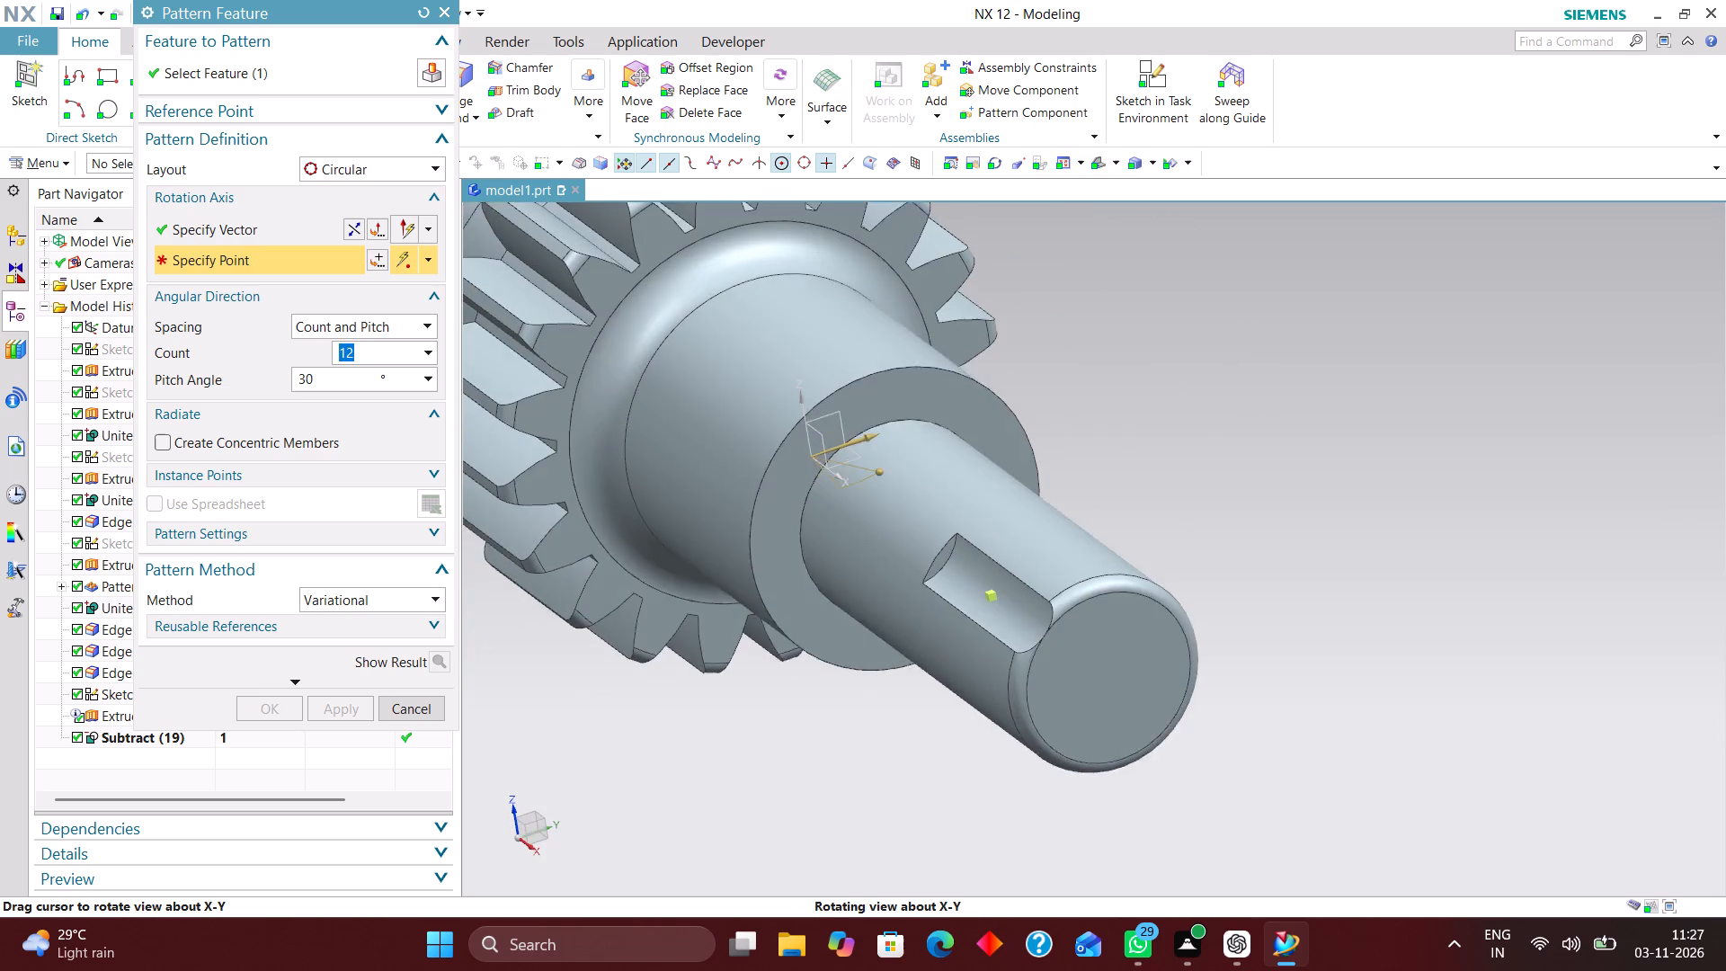
middle_drag(1413, 628, 1415, 637)
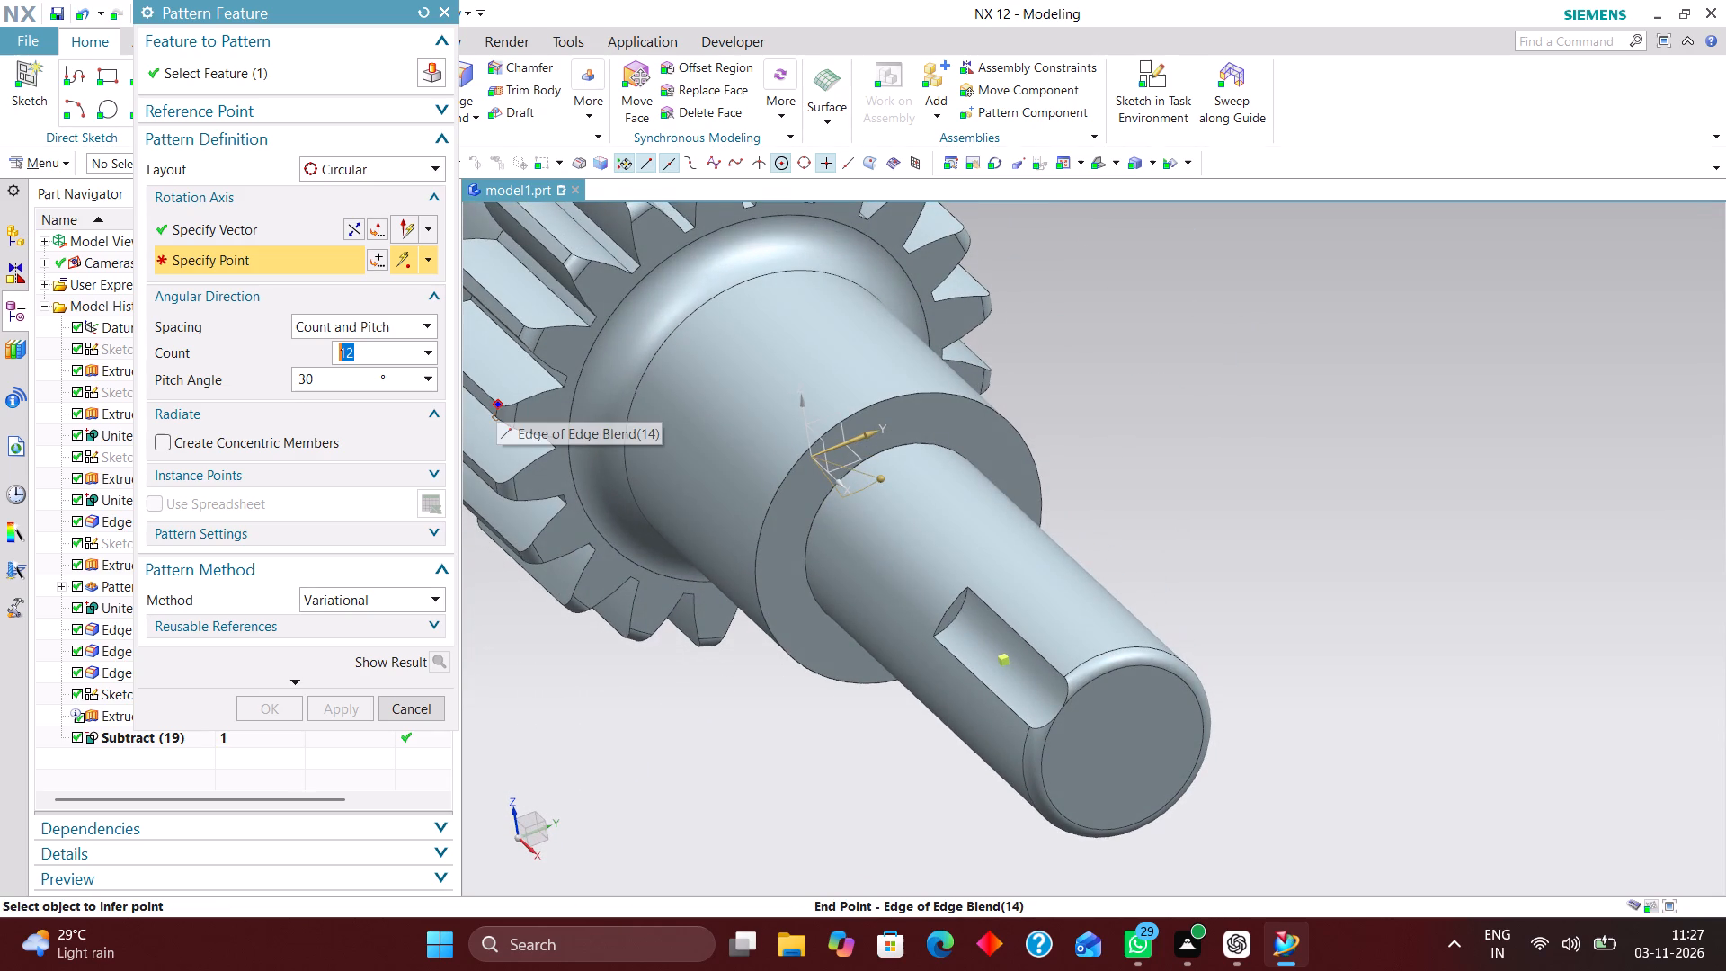
key(6)
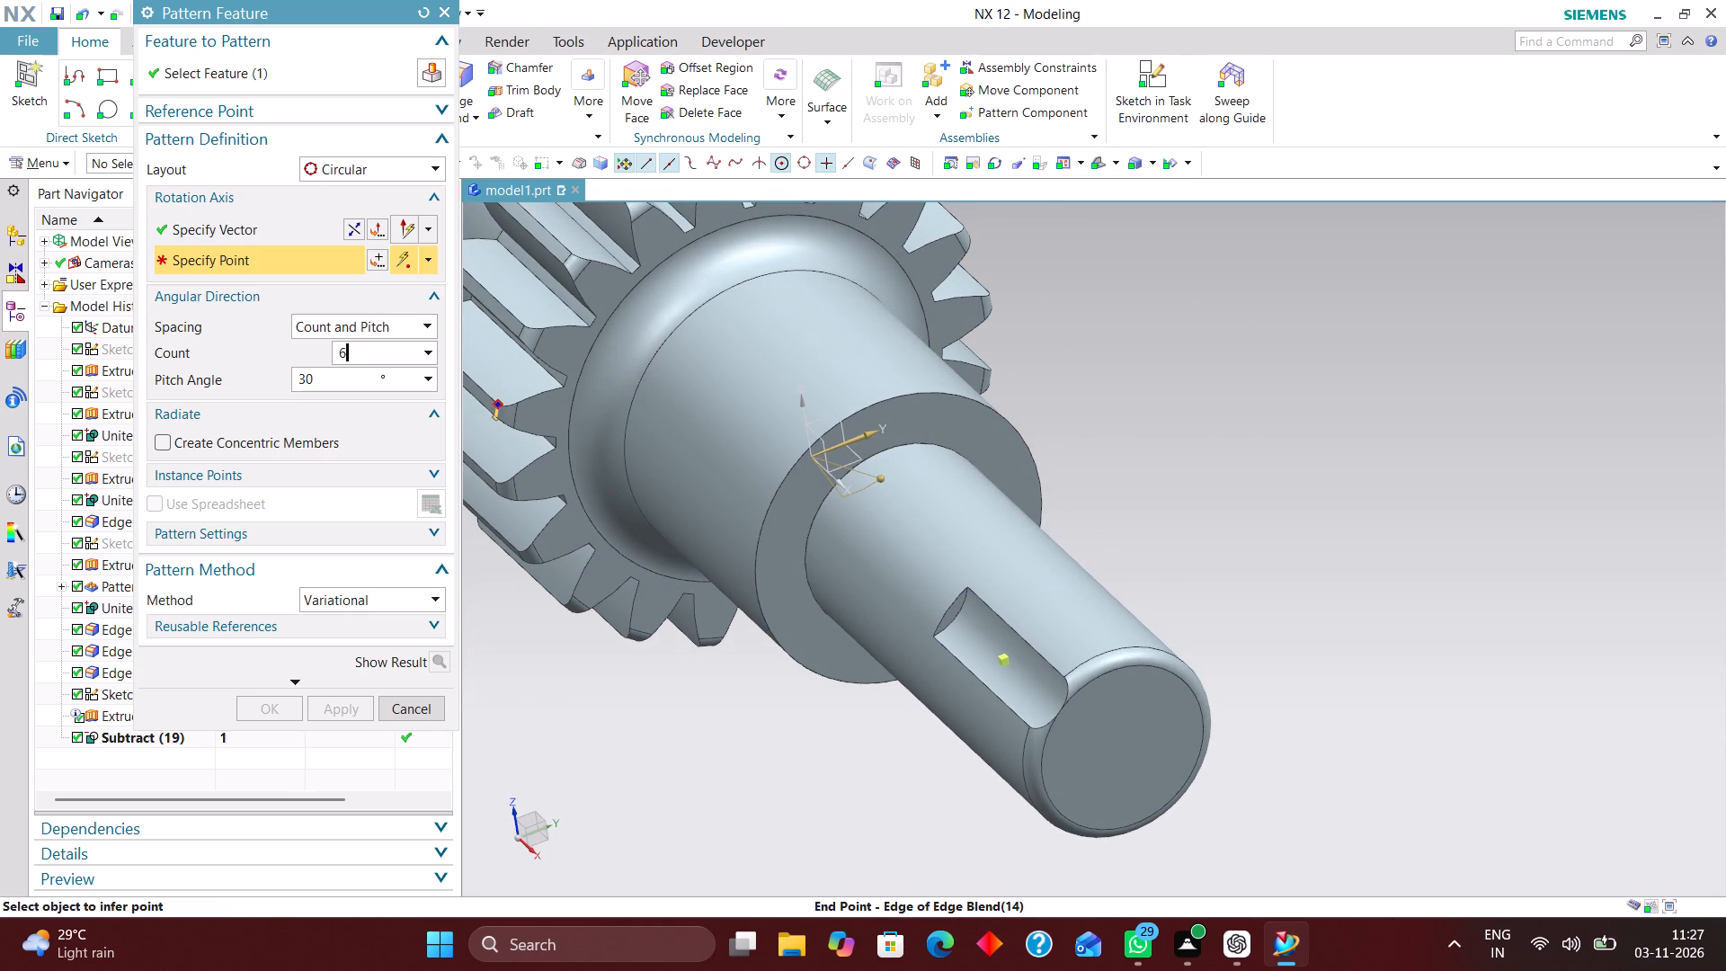
click(294, 236)
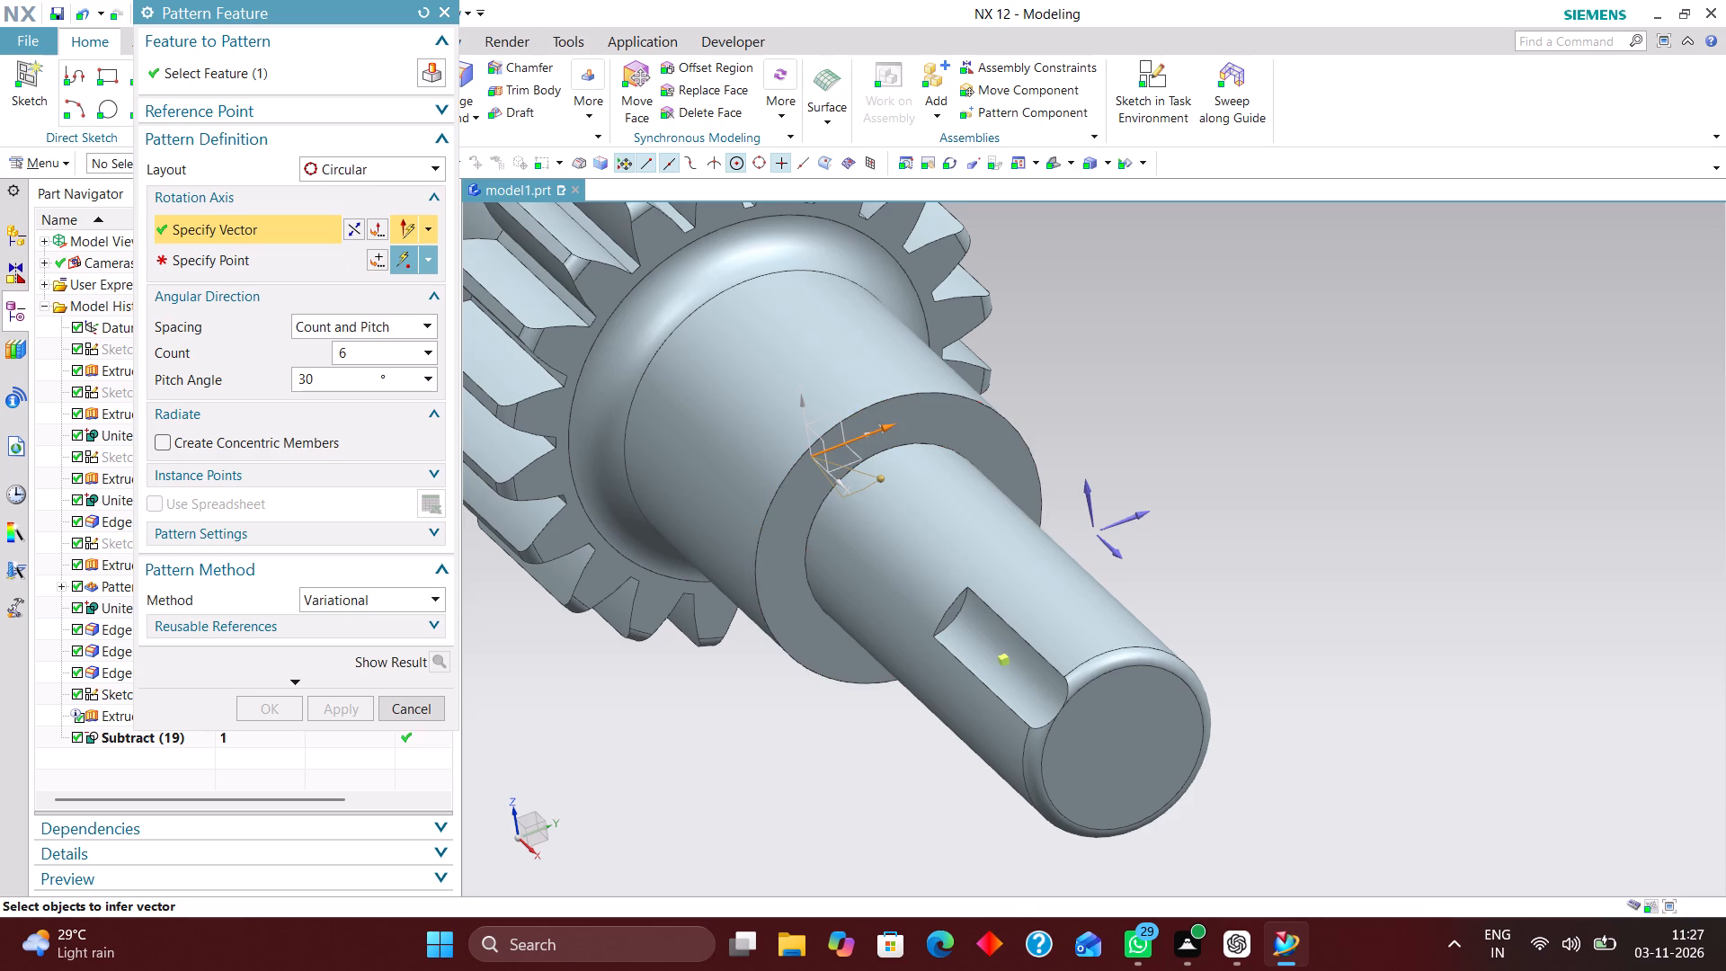
click(872, 432)
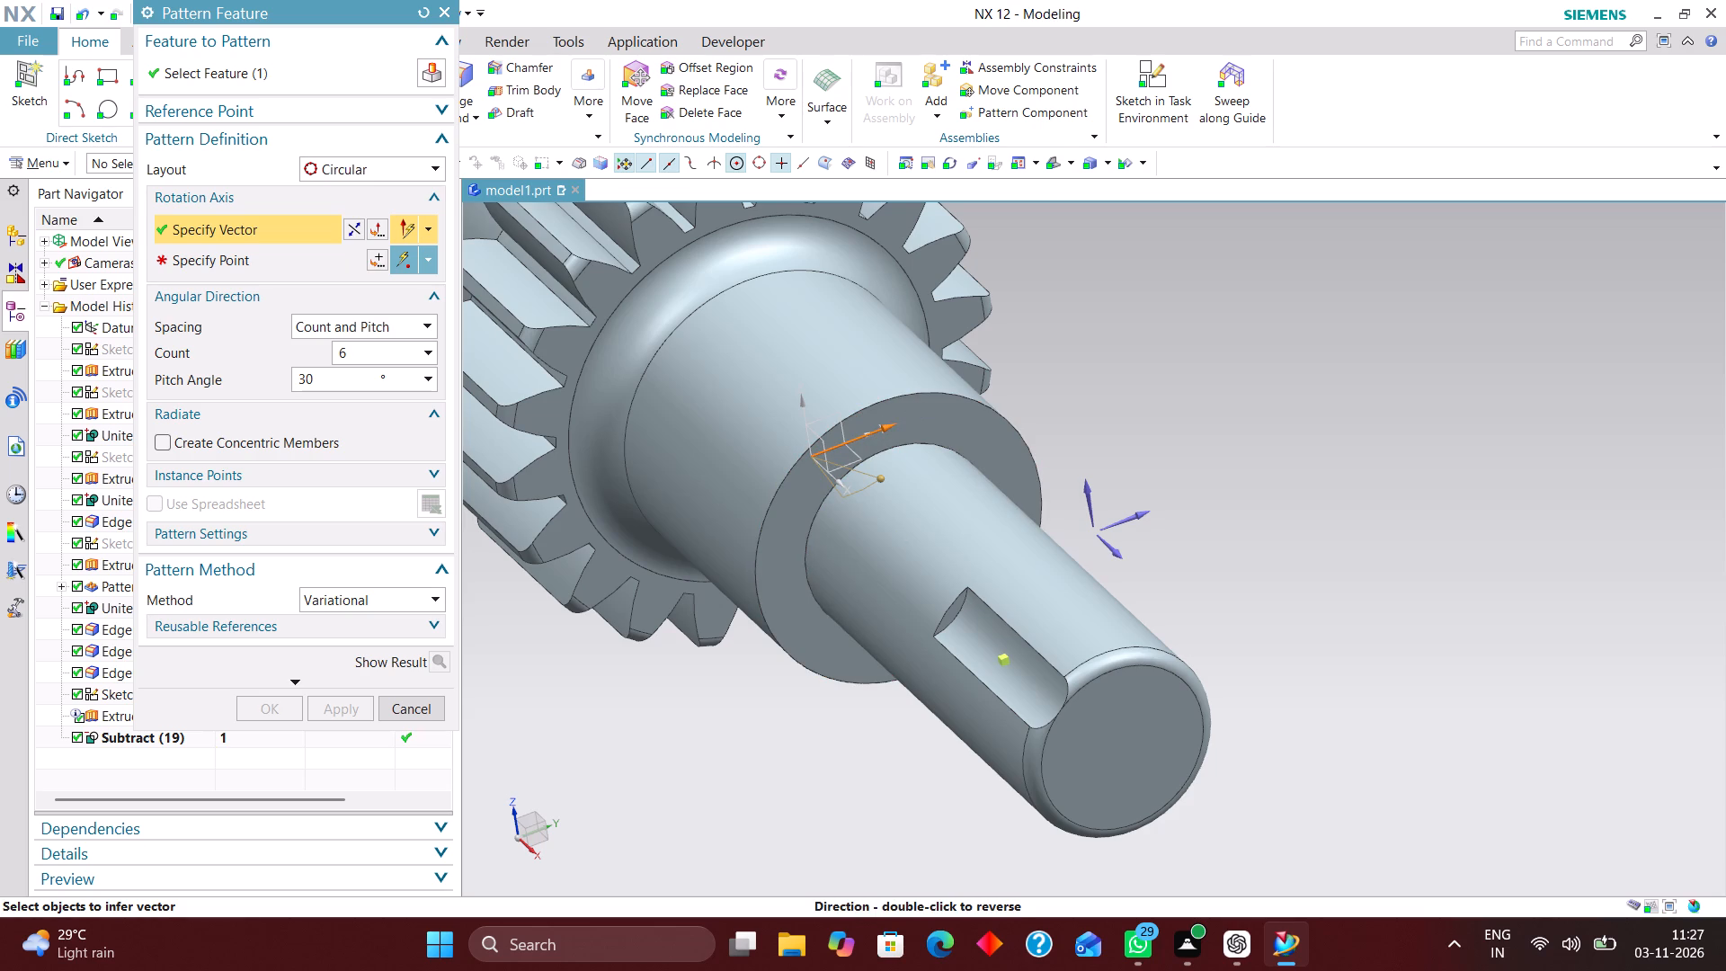
click(378, 258)
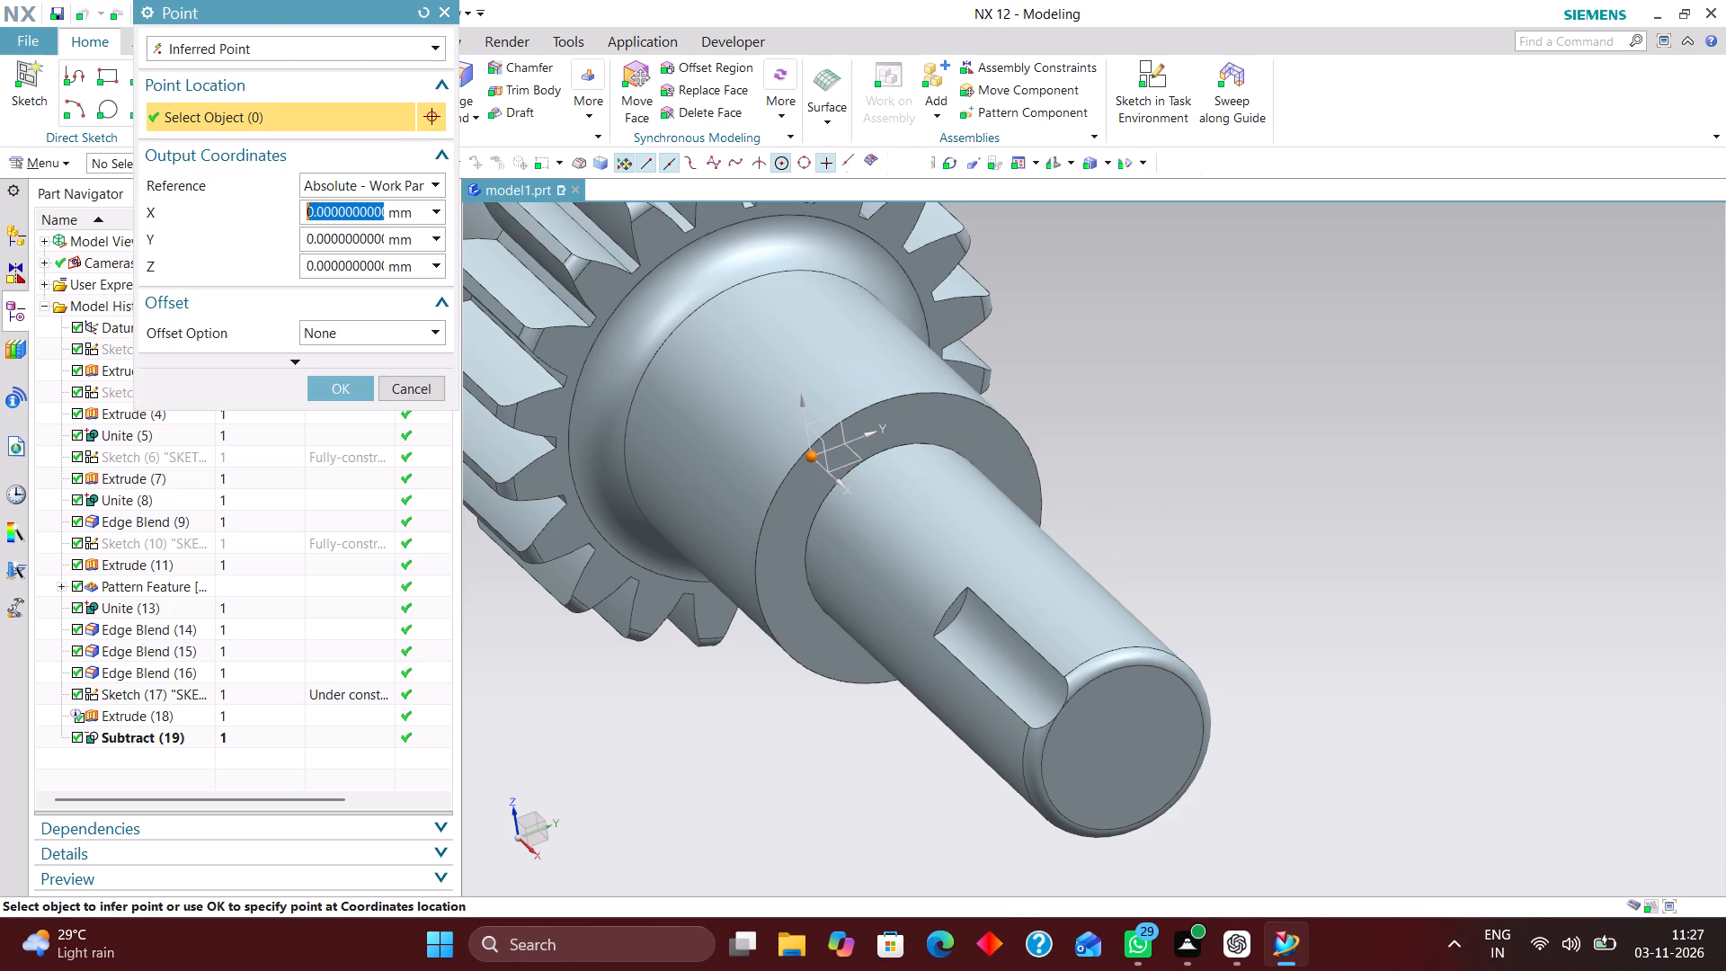
click(351, 381)
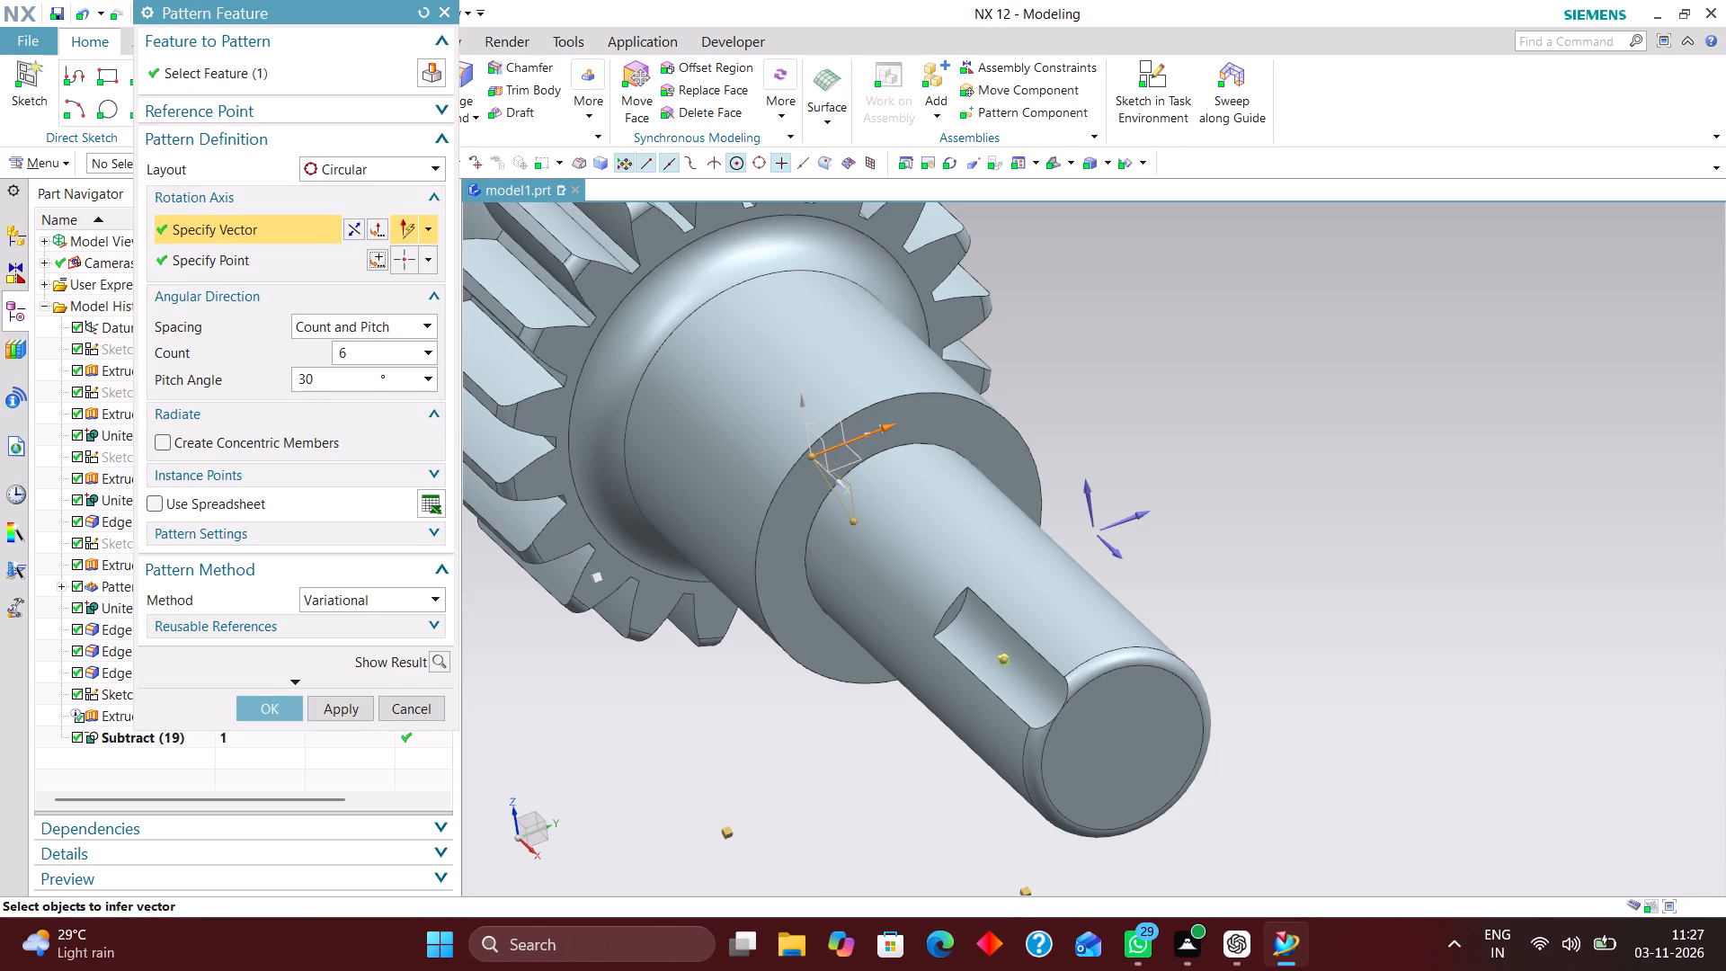
Set the pattern's rotation vector to the datum X axis, along the gear shaft.
middle_drag(1117, 419, 1108, 366)
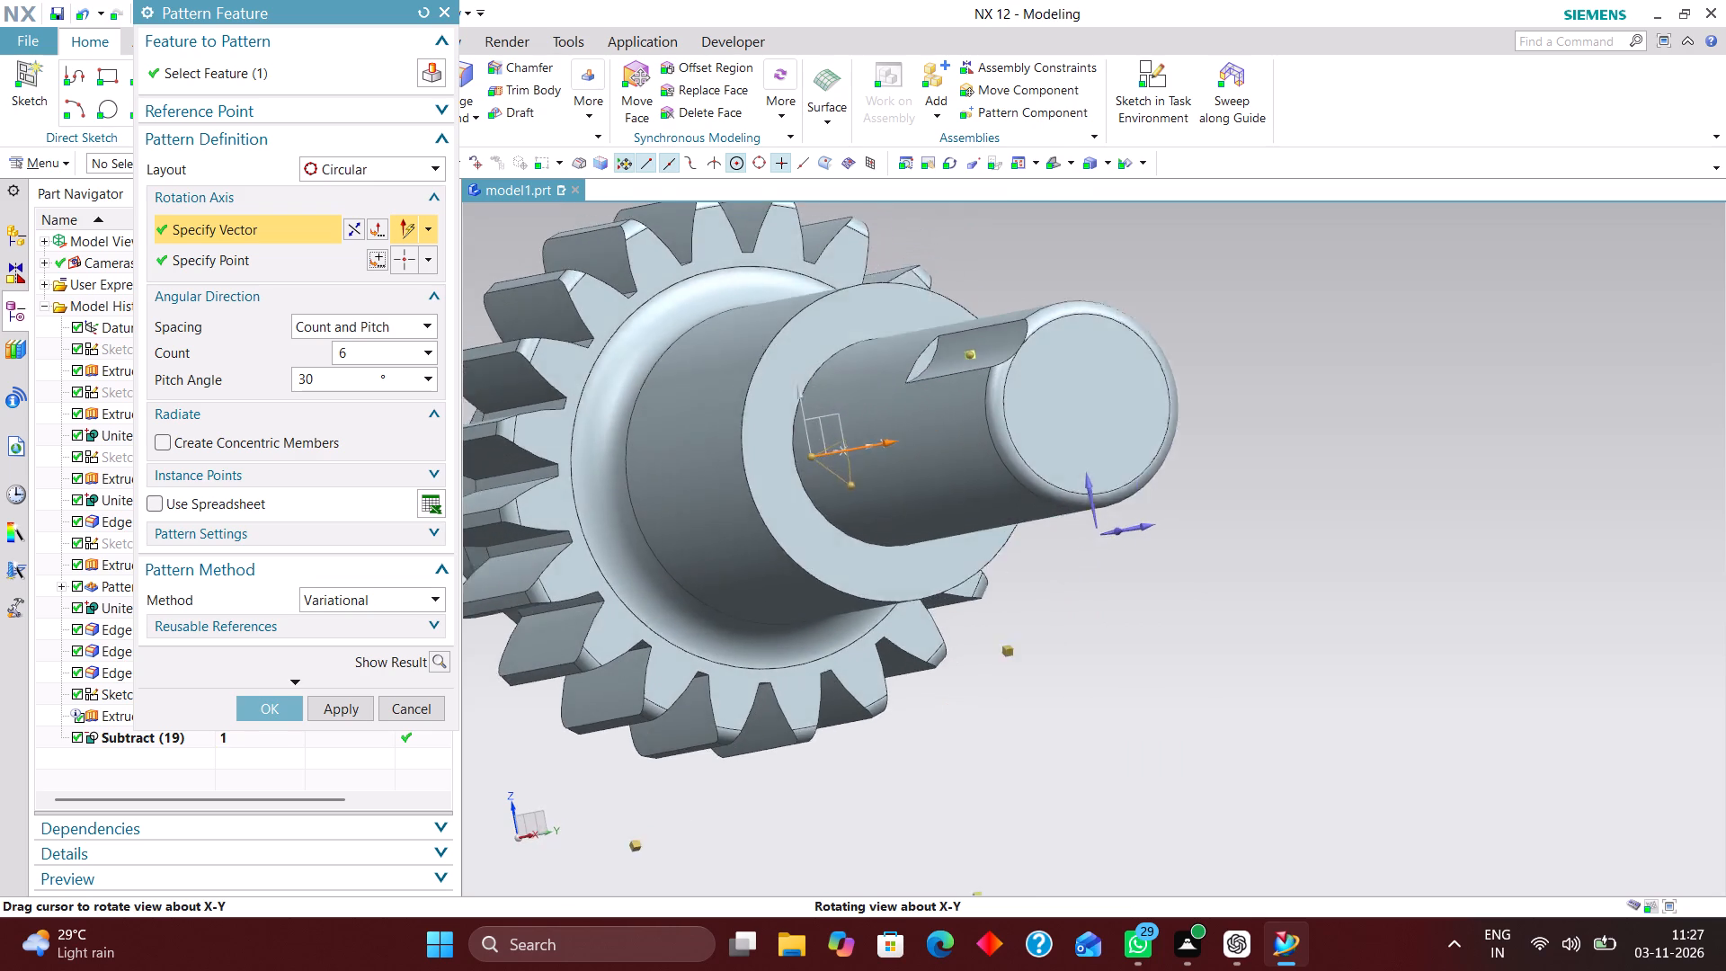
middle_drag(1108, 366, 1097, 362)
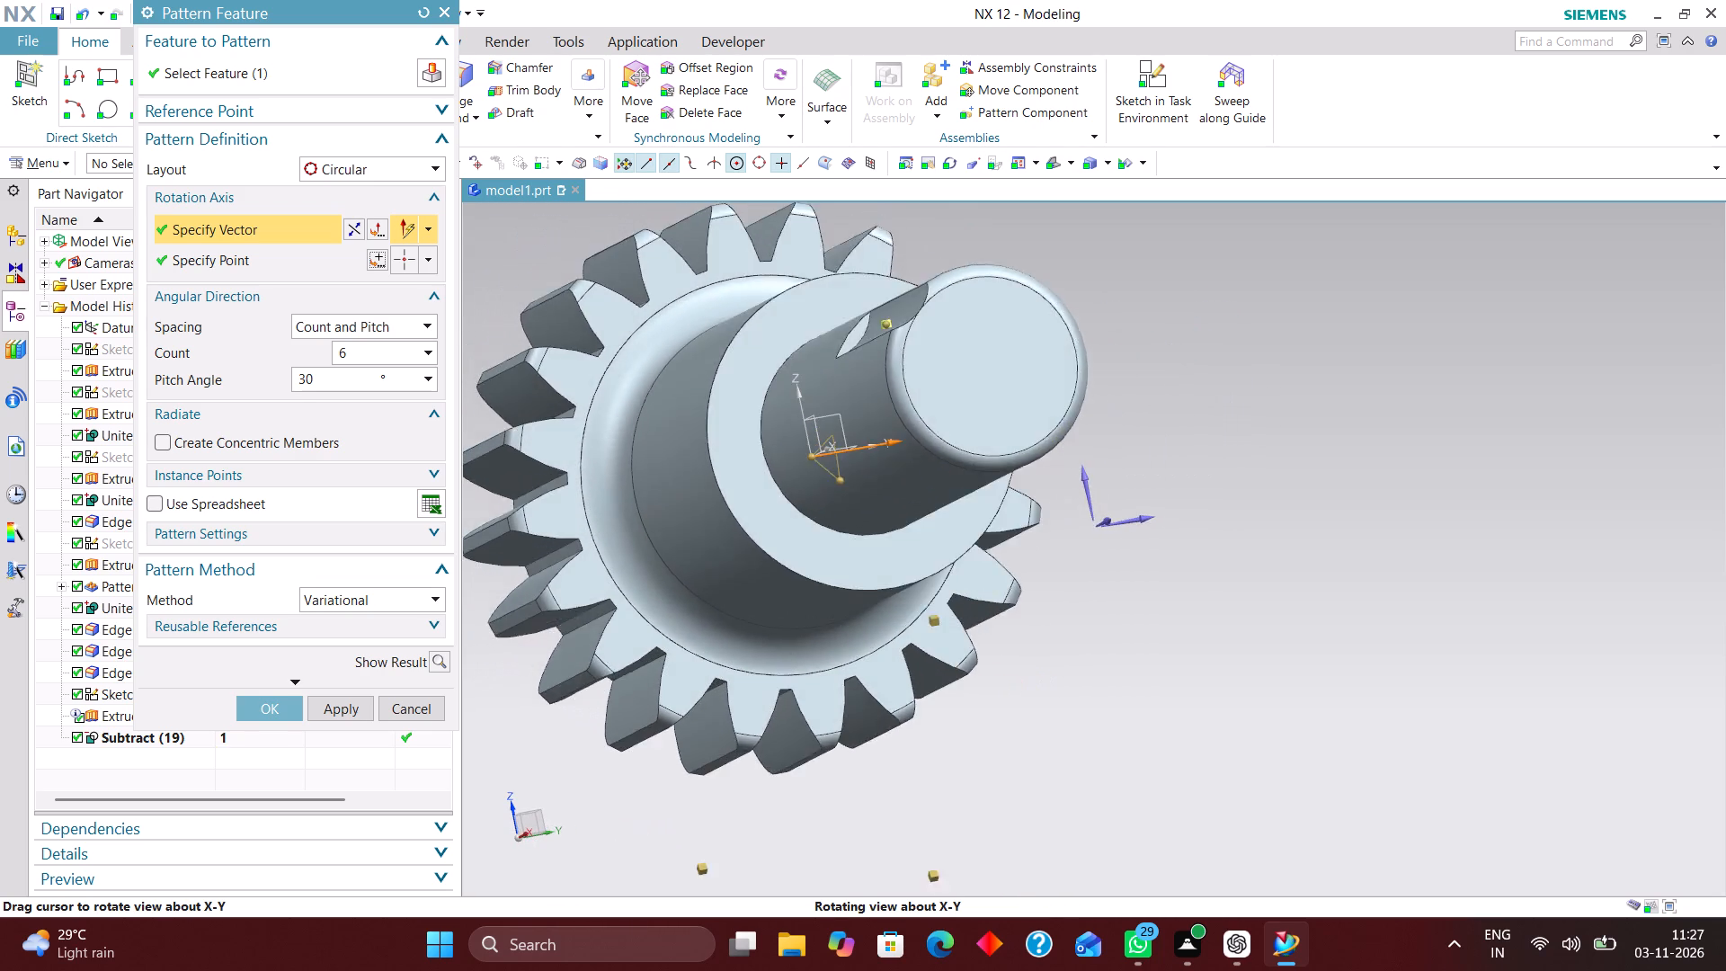
middle_drag(1097, 362, 1090, 361)
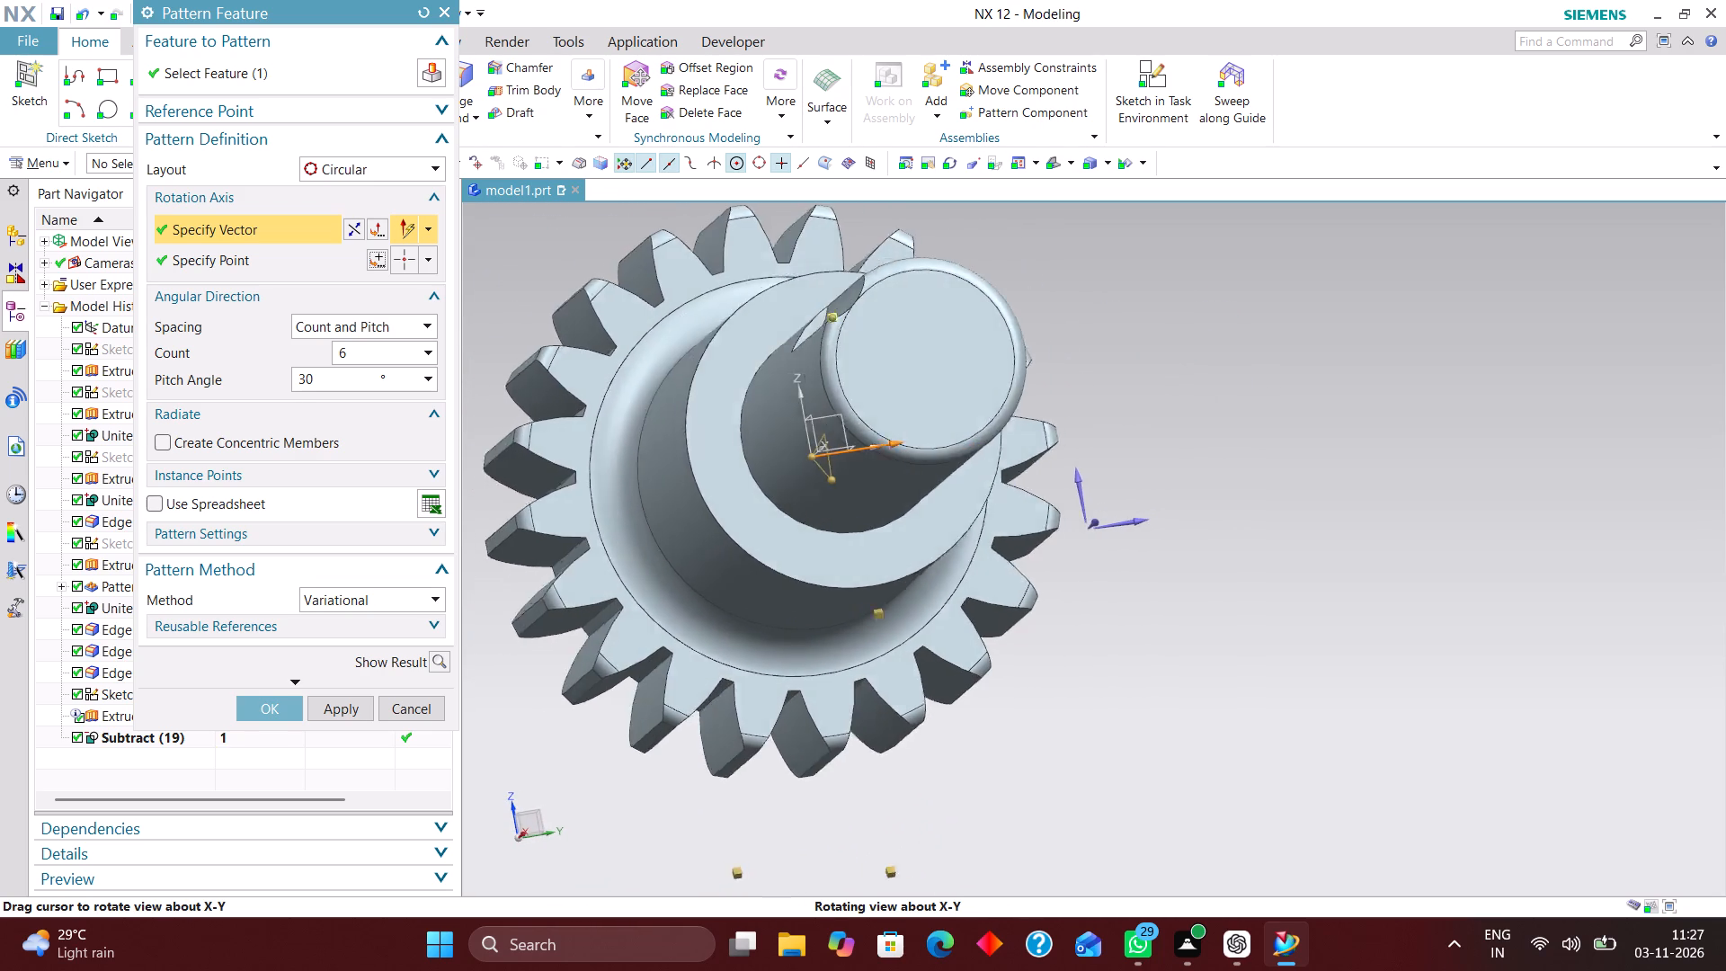
middle_drag(1090, 361, 1106, 384)
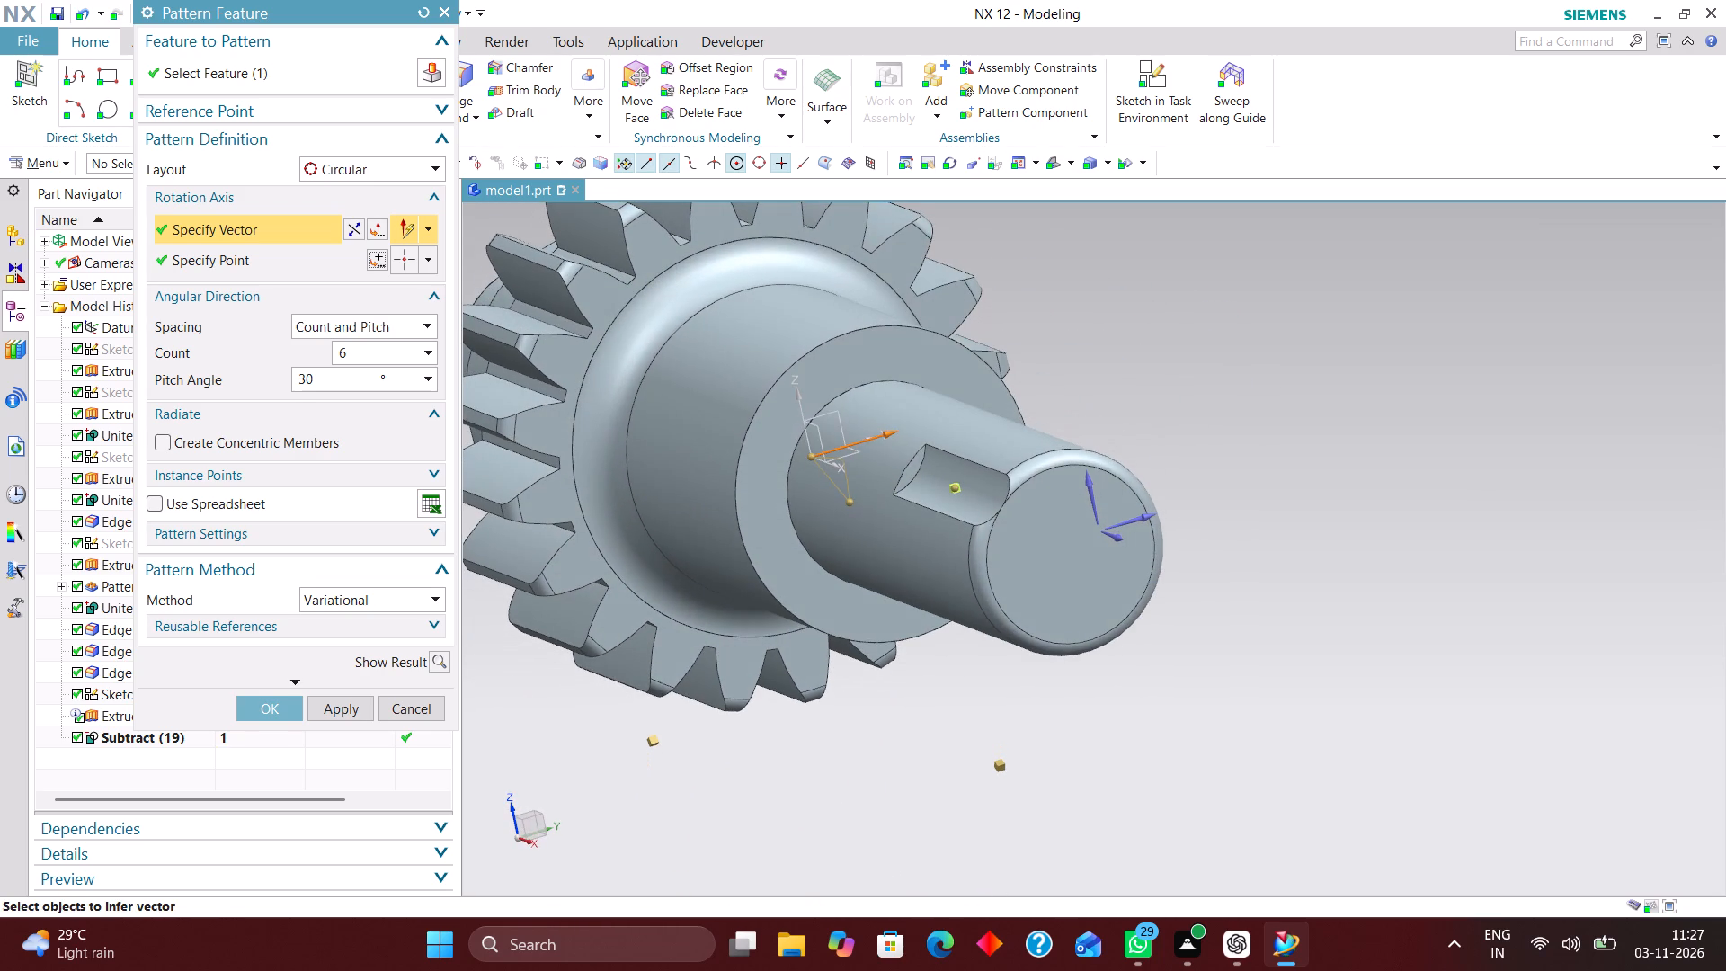
click(286, 228)
scroll(881, 468, up, 3)
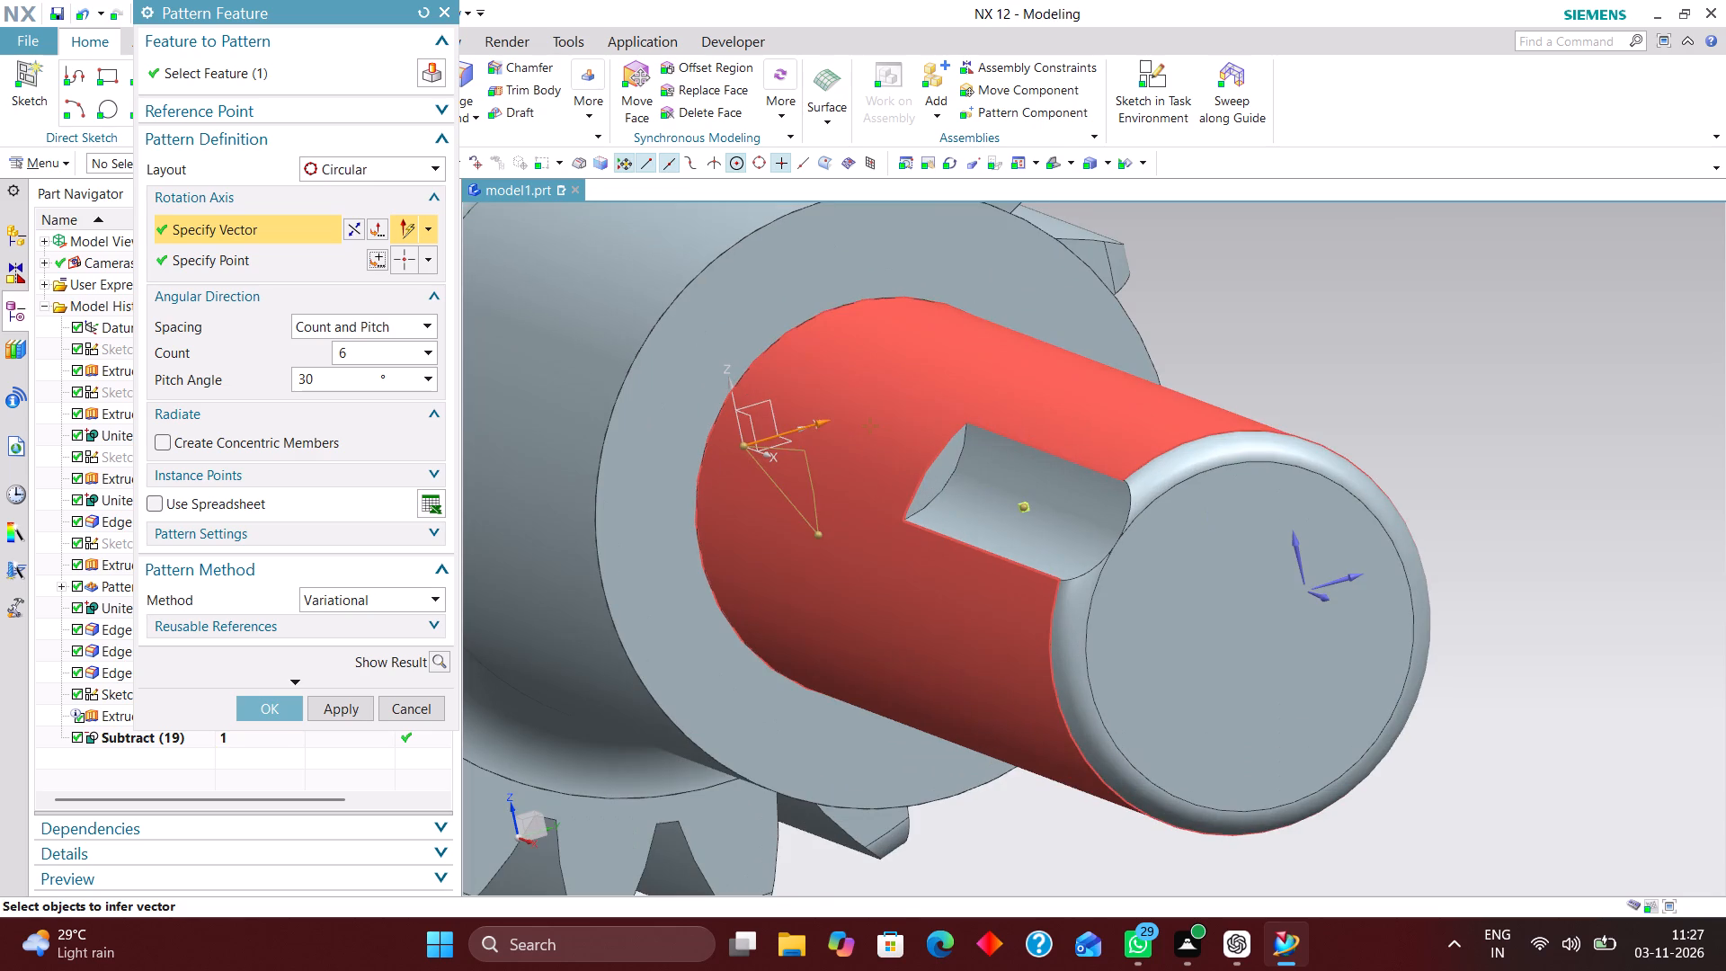
click(767, 452)
scroll(801, 415, down, 3)
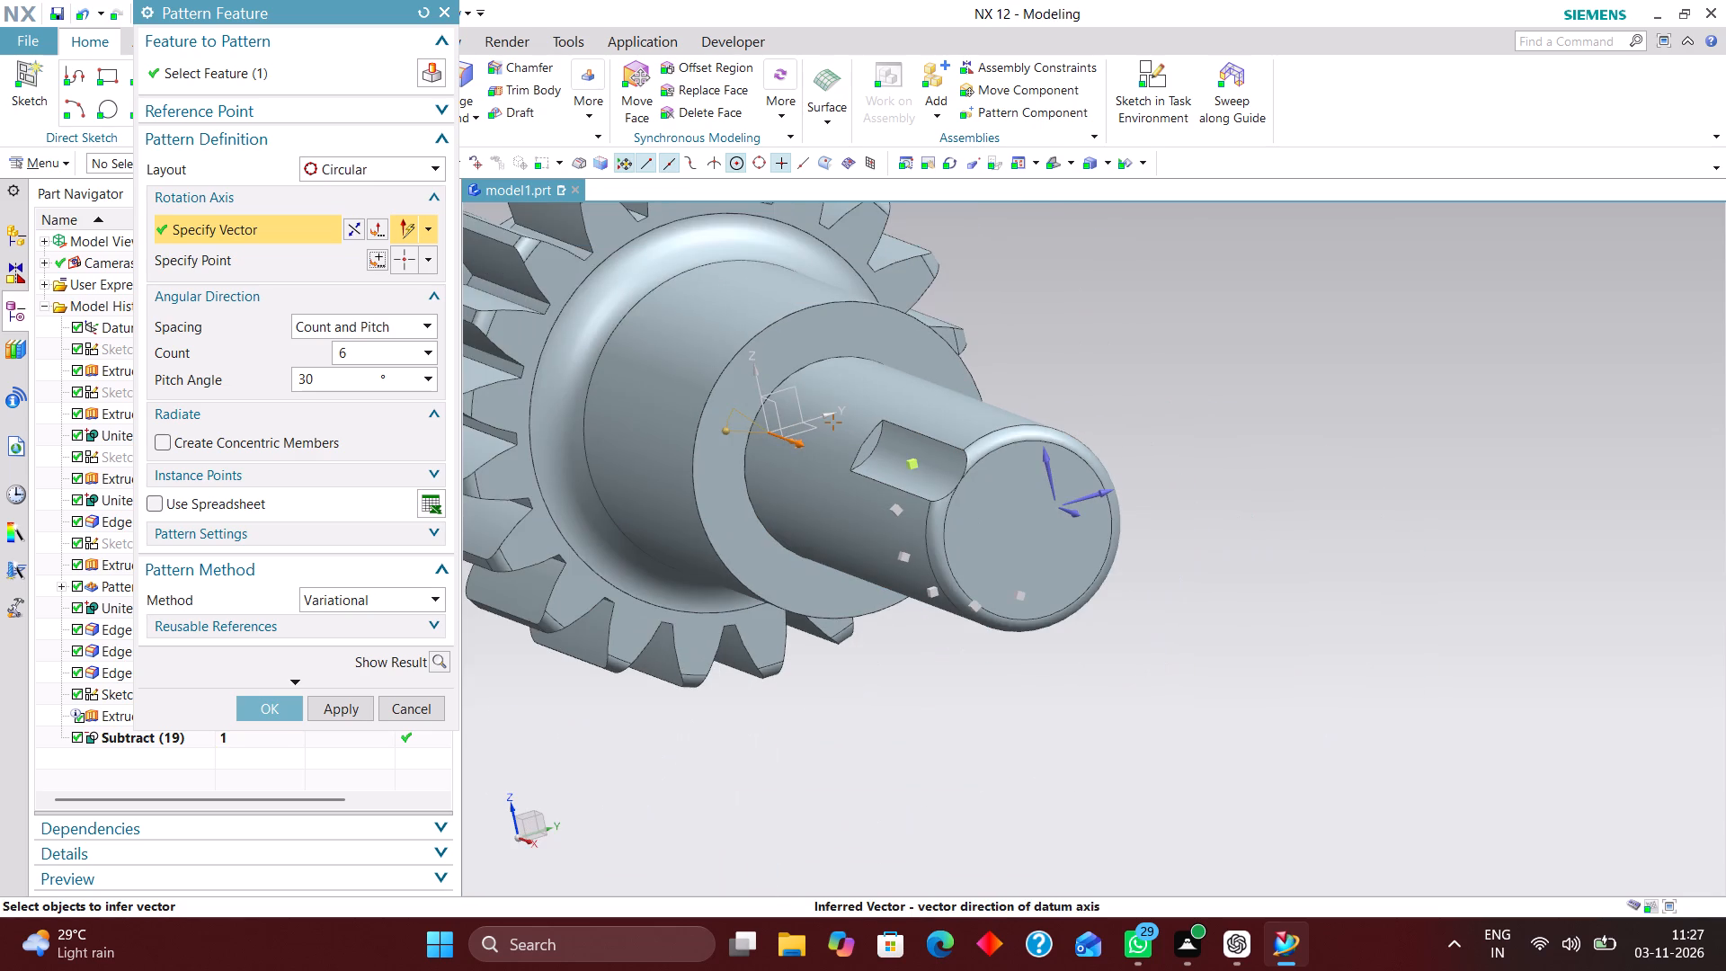
Set the pattern's pitch angle to 360/6 degrees and create the circular pattern.
middle_drag(1196, 421, 1176, 423)
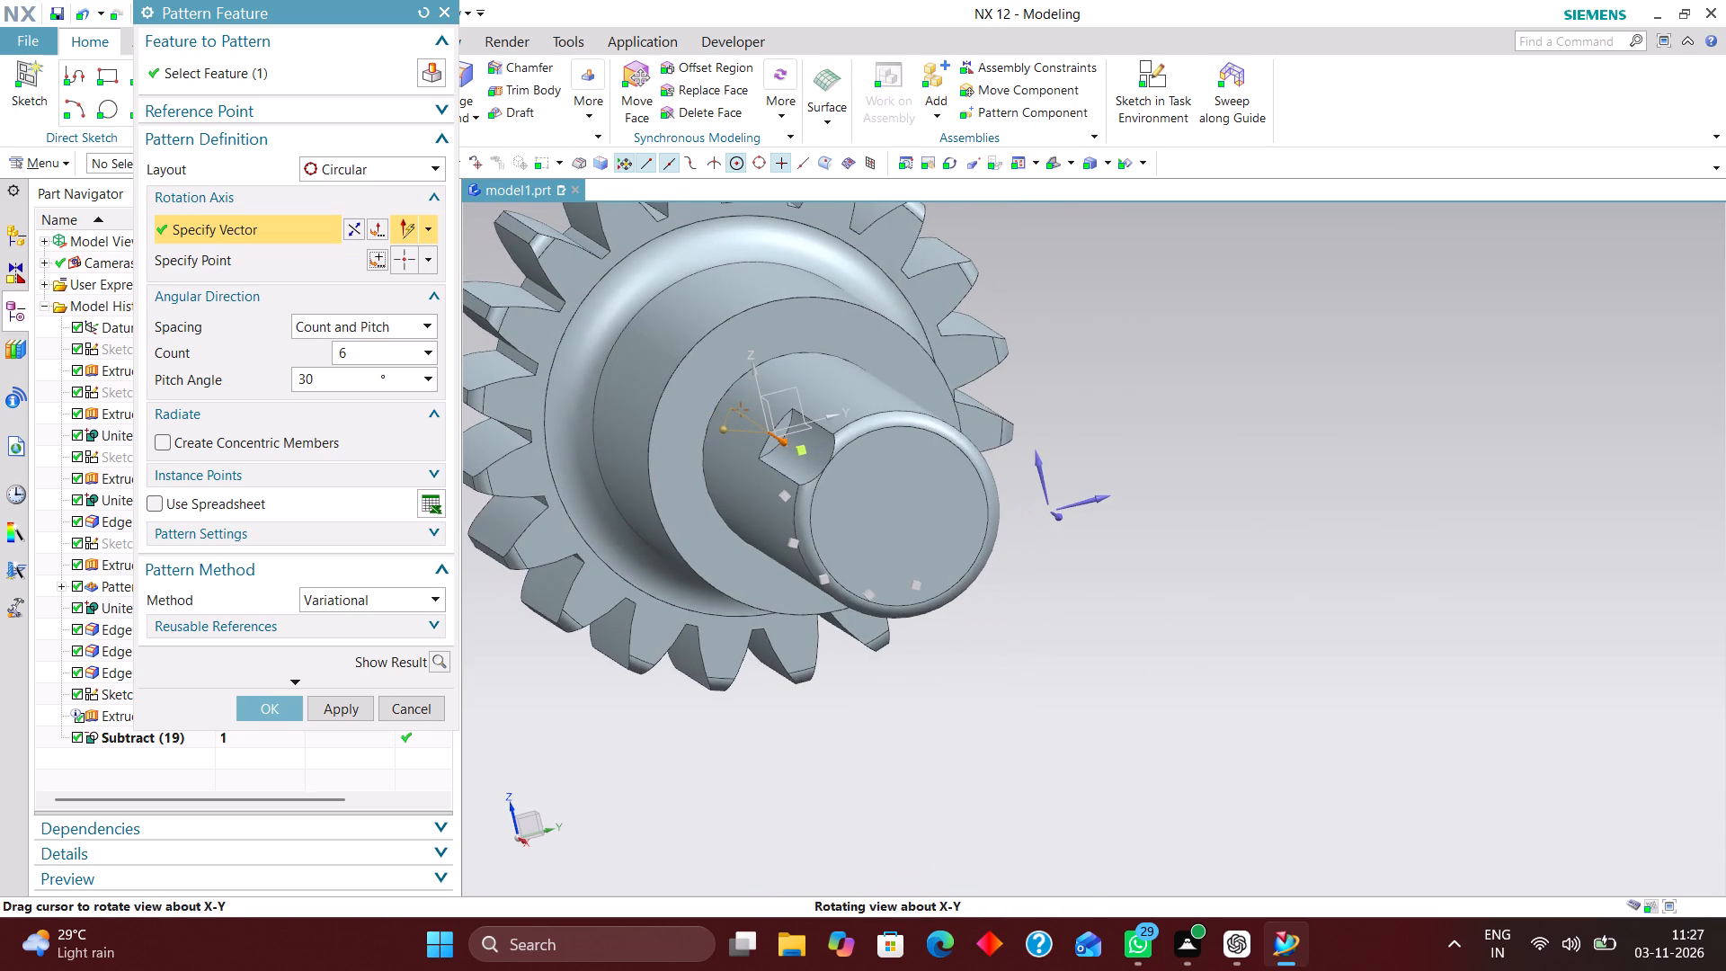
drag(318, 380, 262, 376)
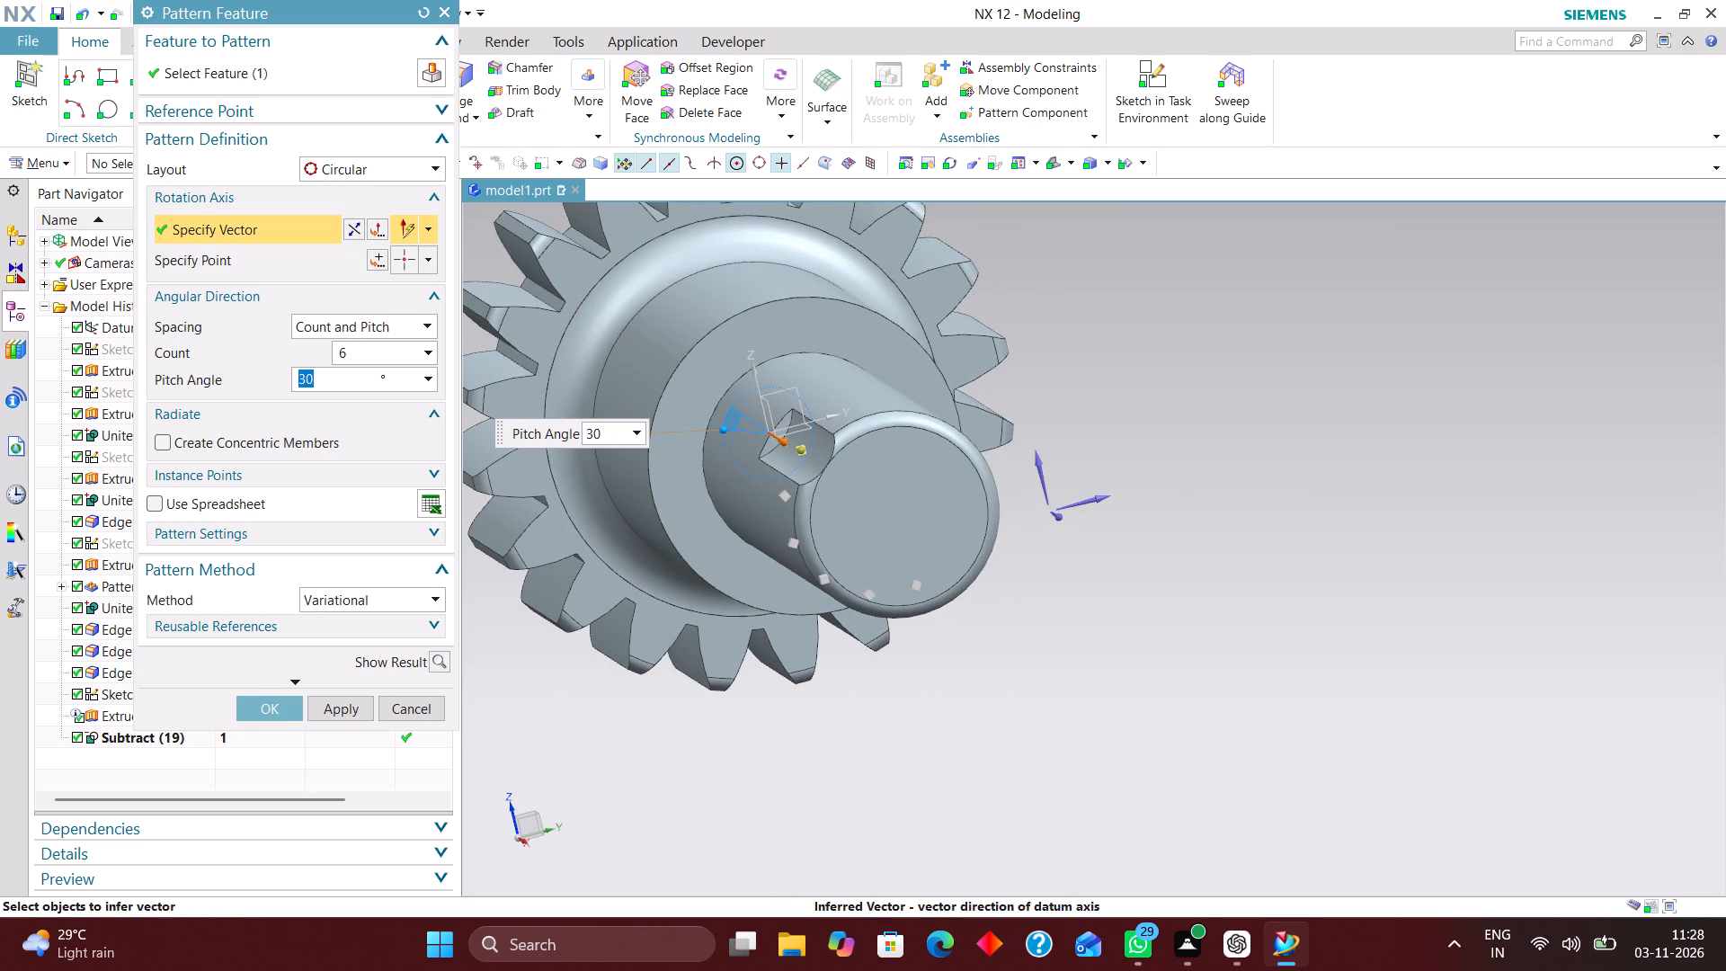
text(360)
key(slash)
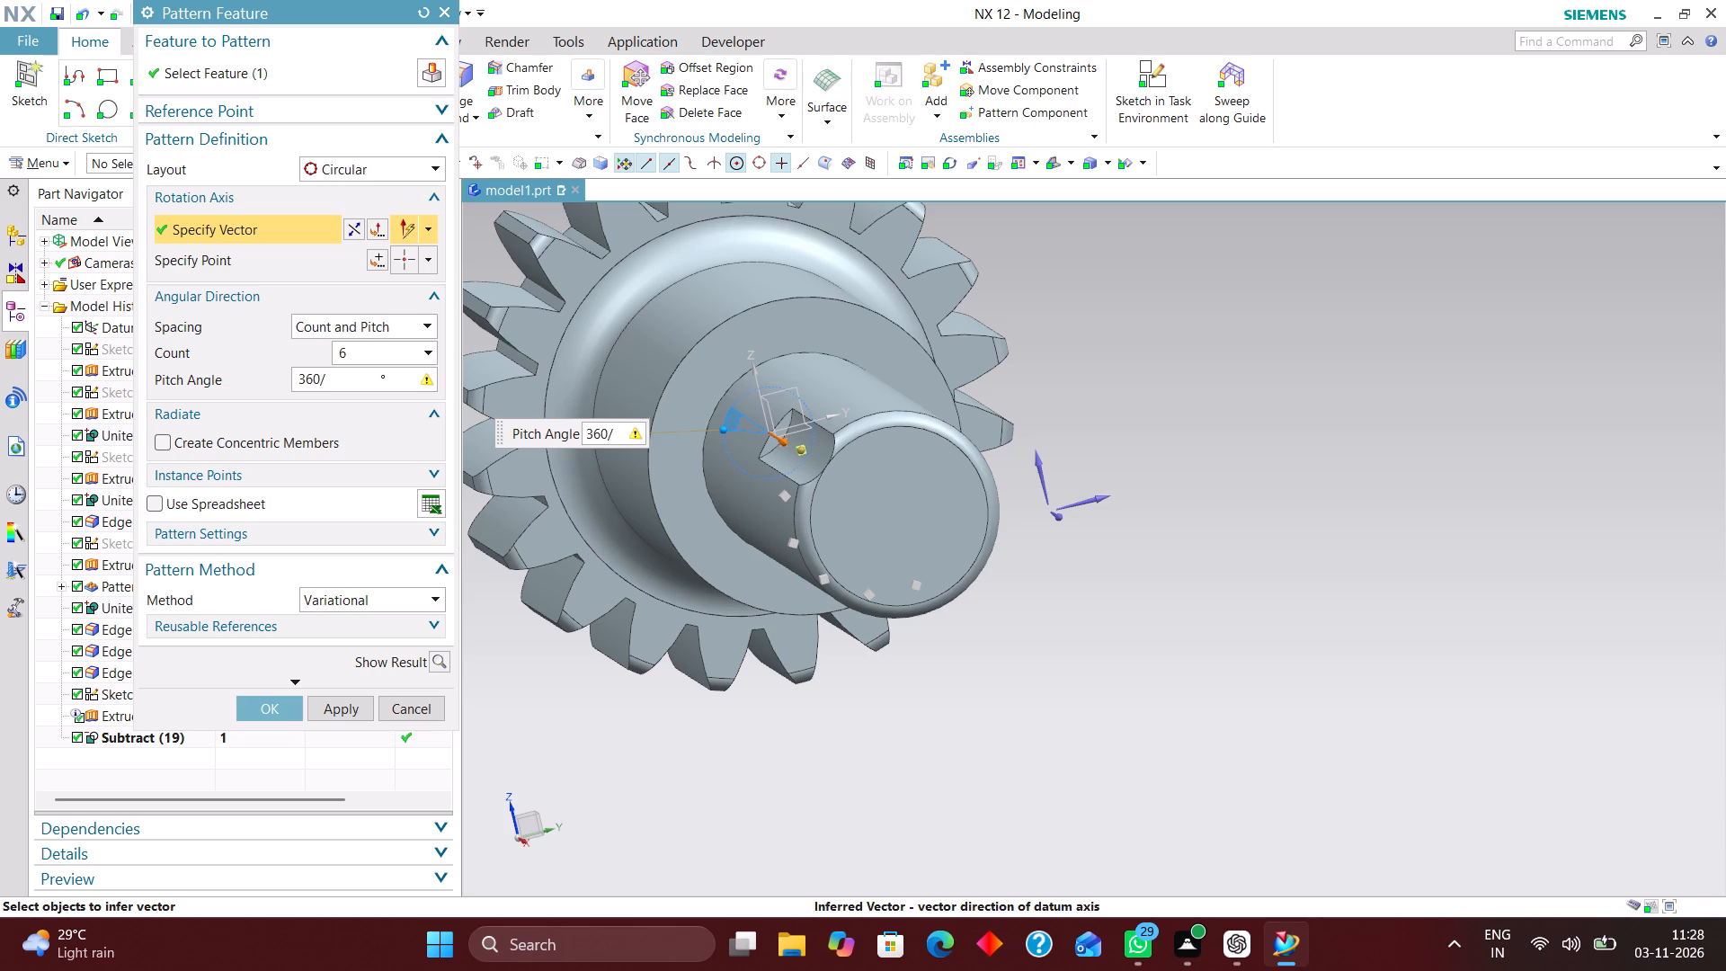
key(6)
key(Return)
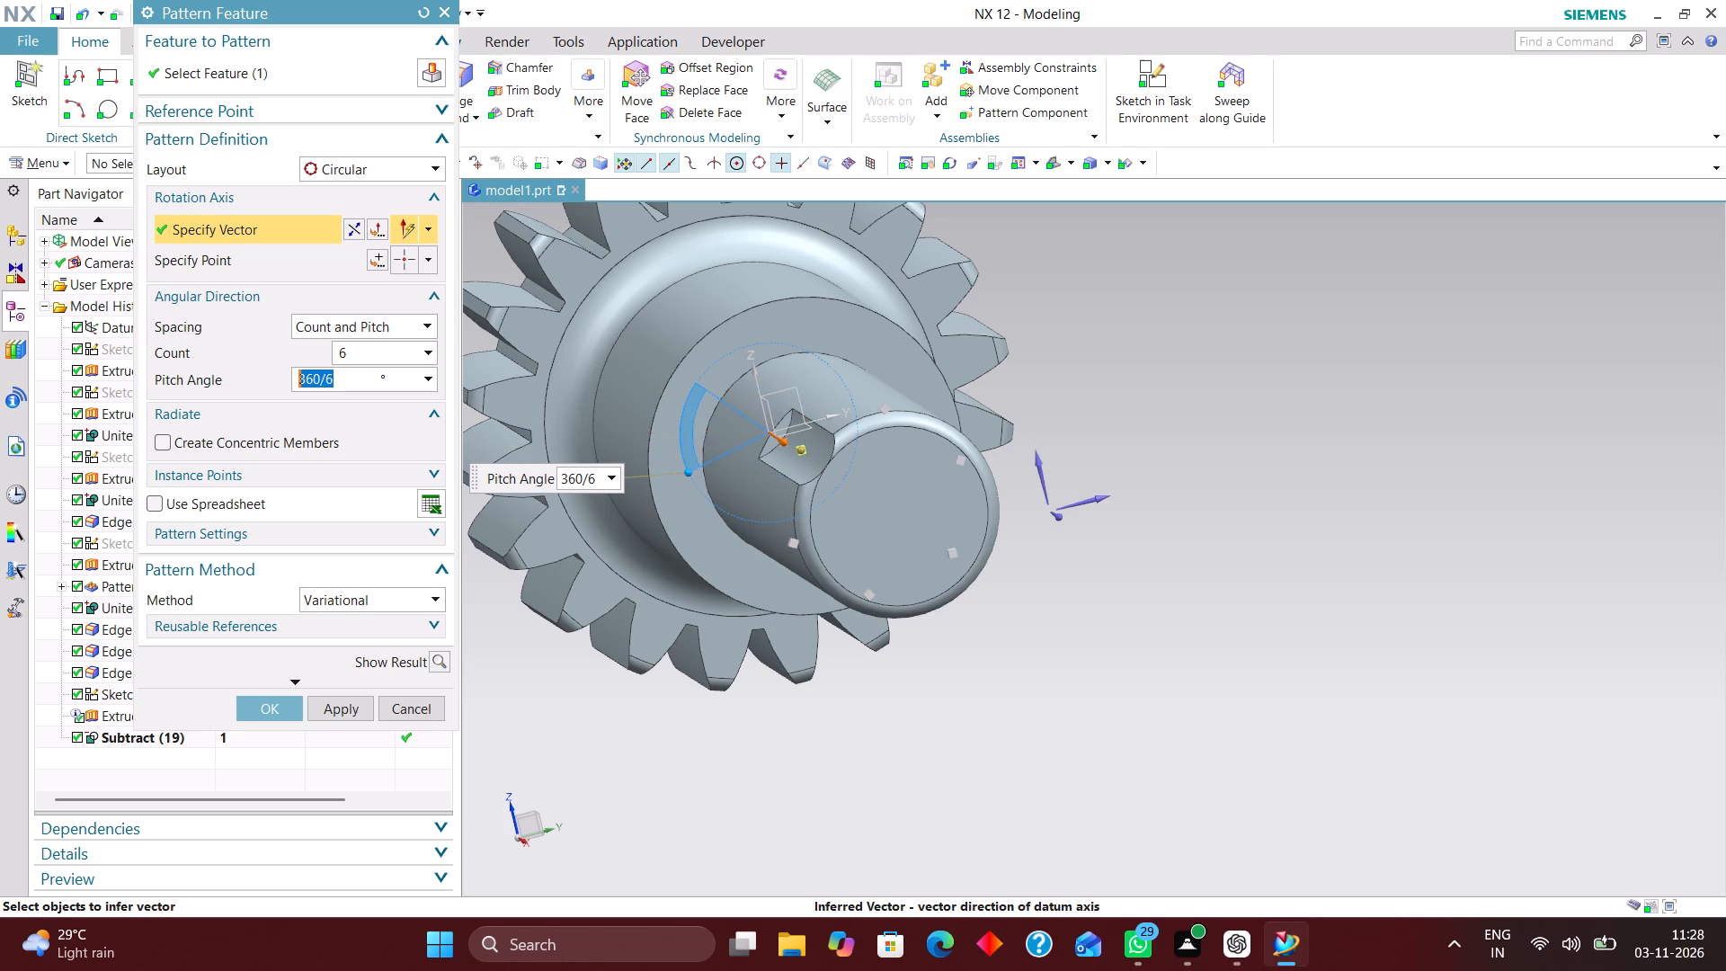
click(267, 709)
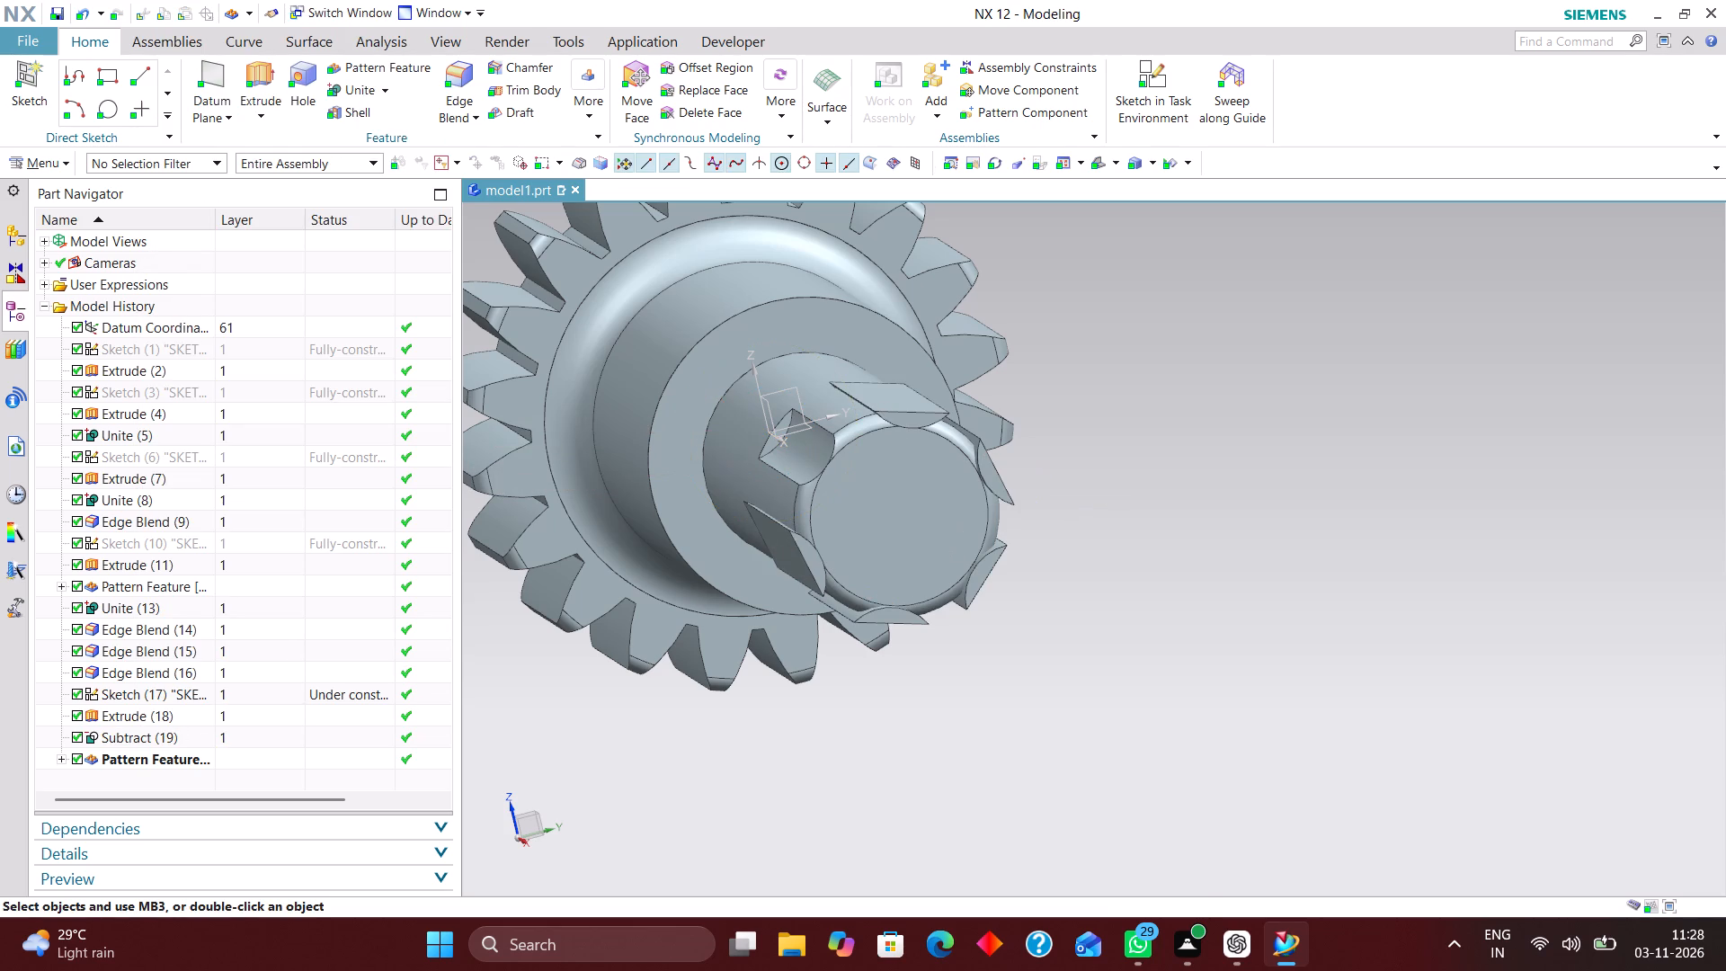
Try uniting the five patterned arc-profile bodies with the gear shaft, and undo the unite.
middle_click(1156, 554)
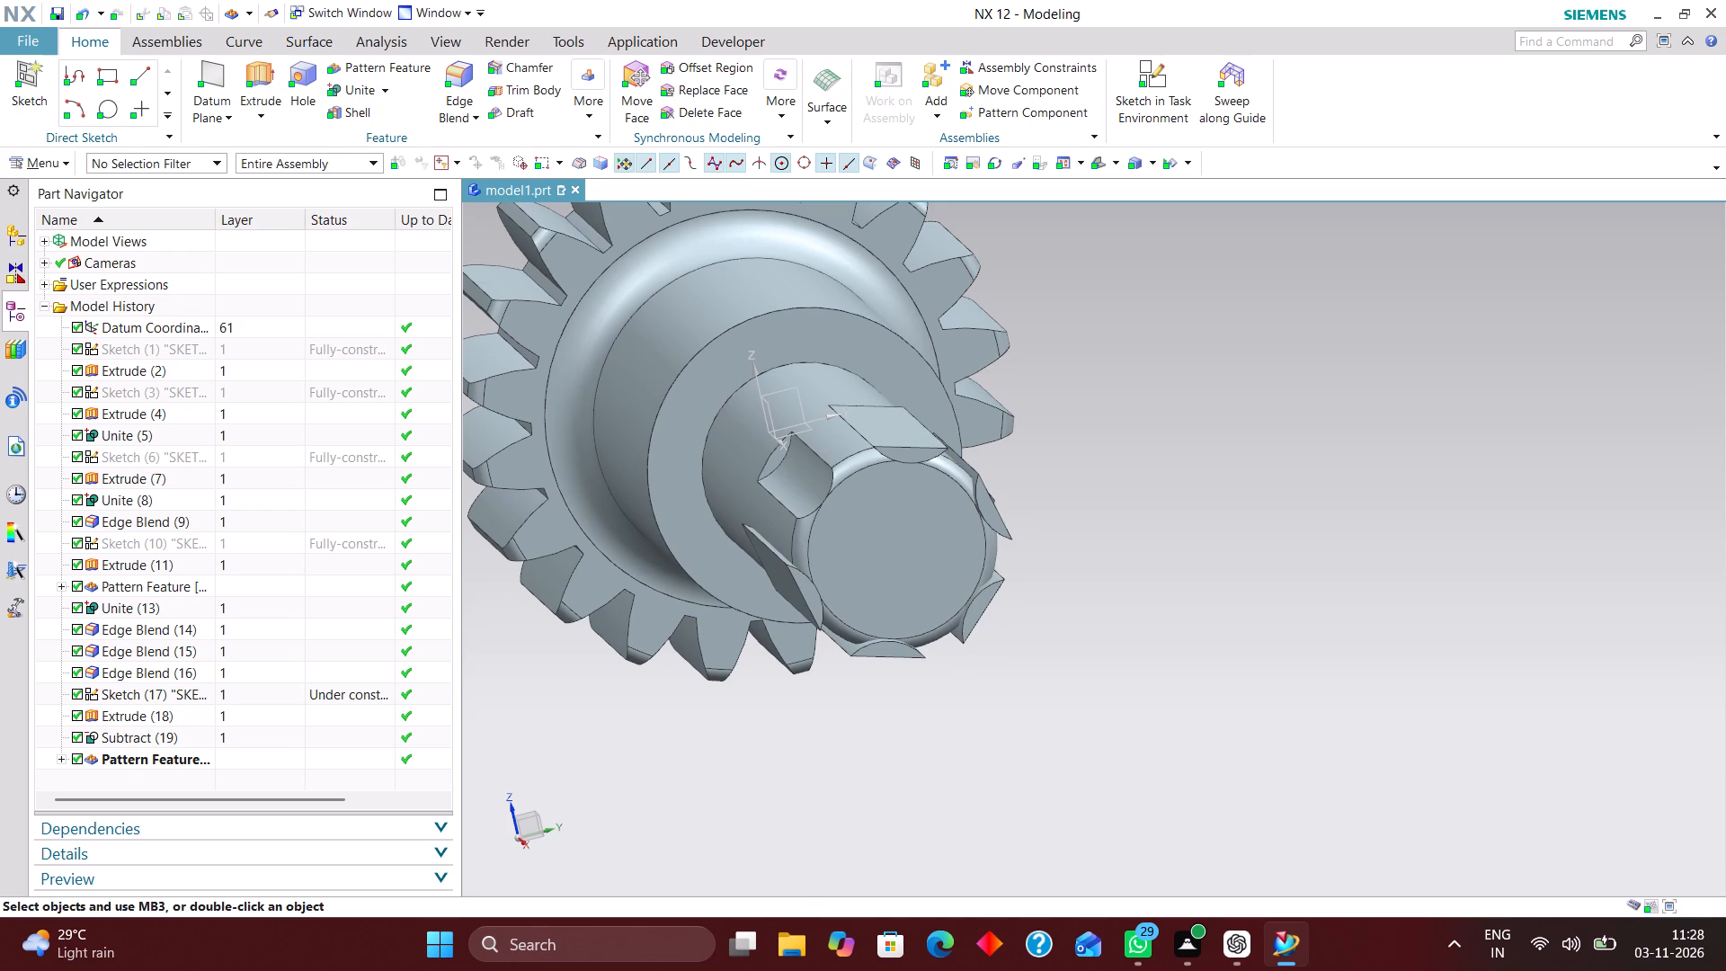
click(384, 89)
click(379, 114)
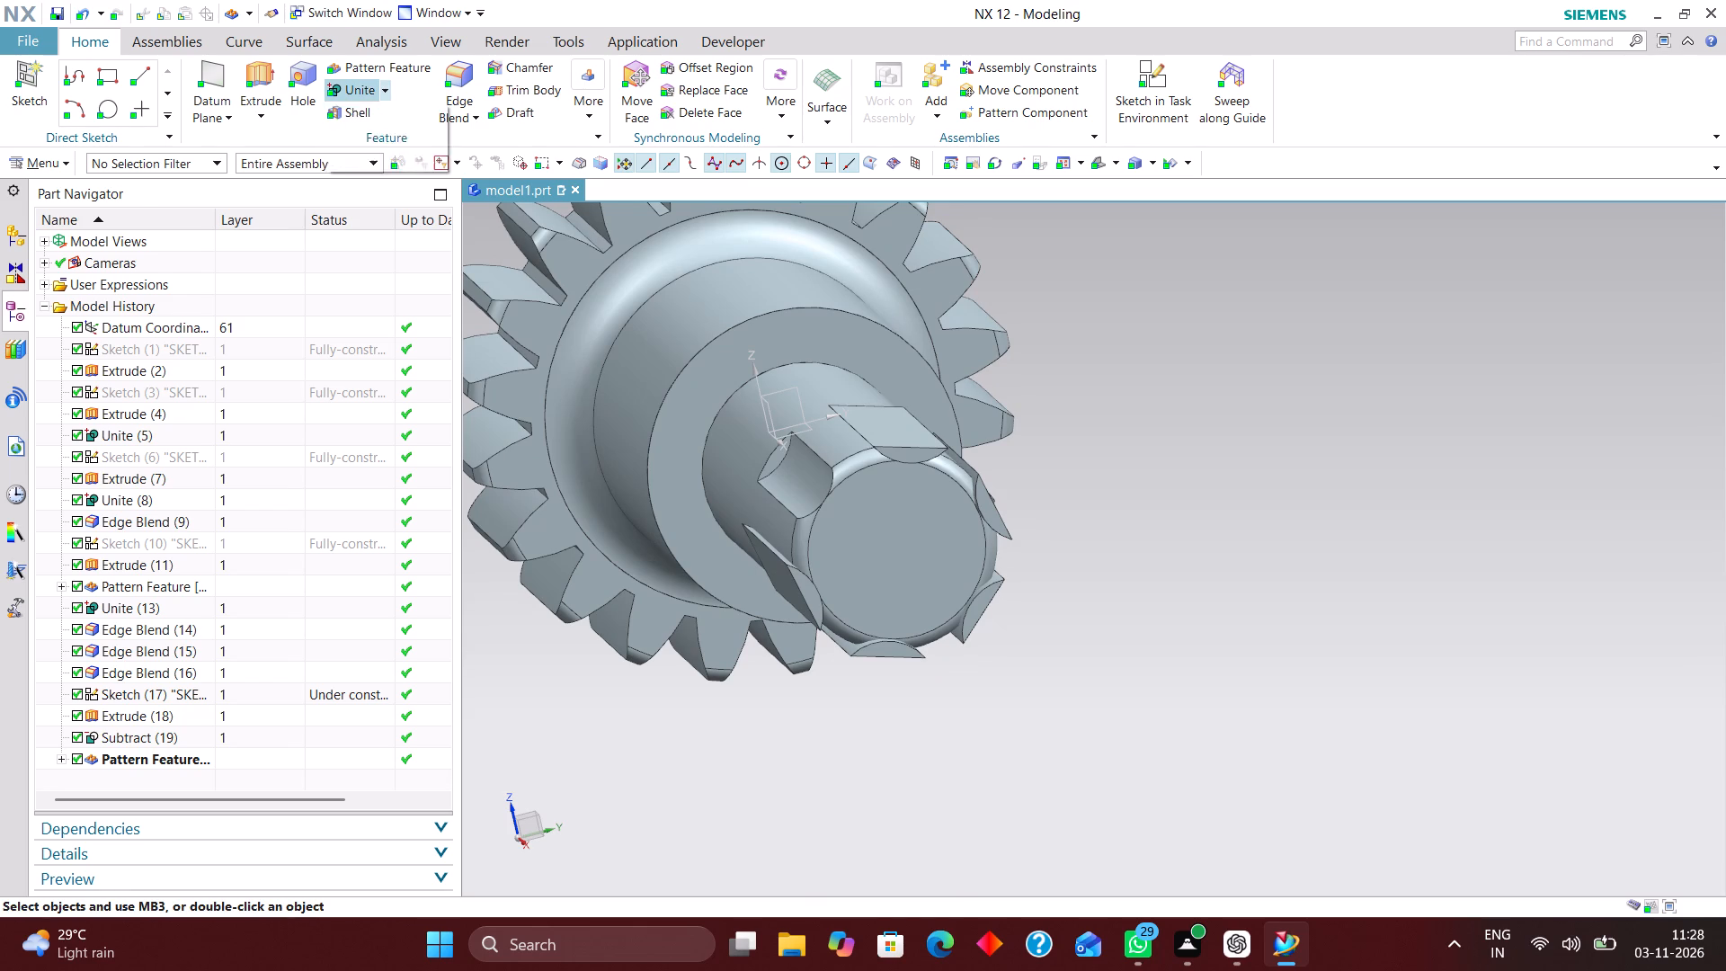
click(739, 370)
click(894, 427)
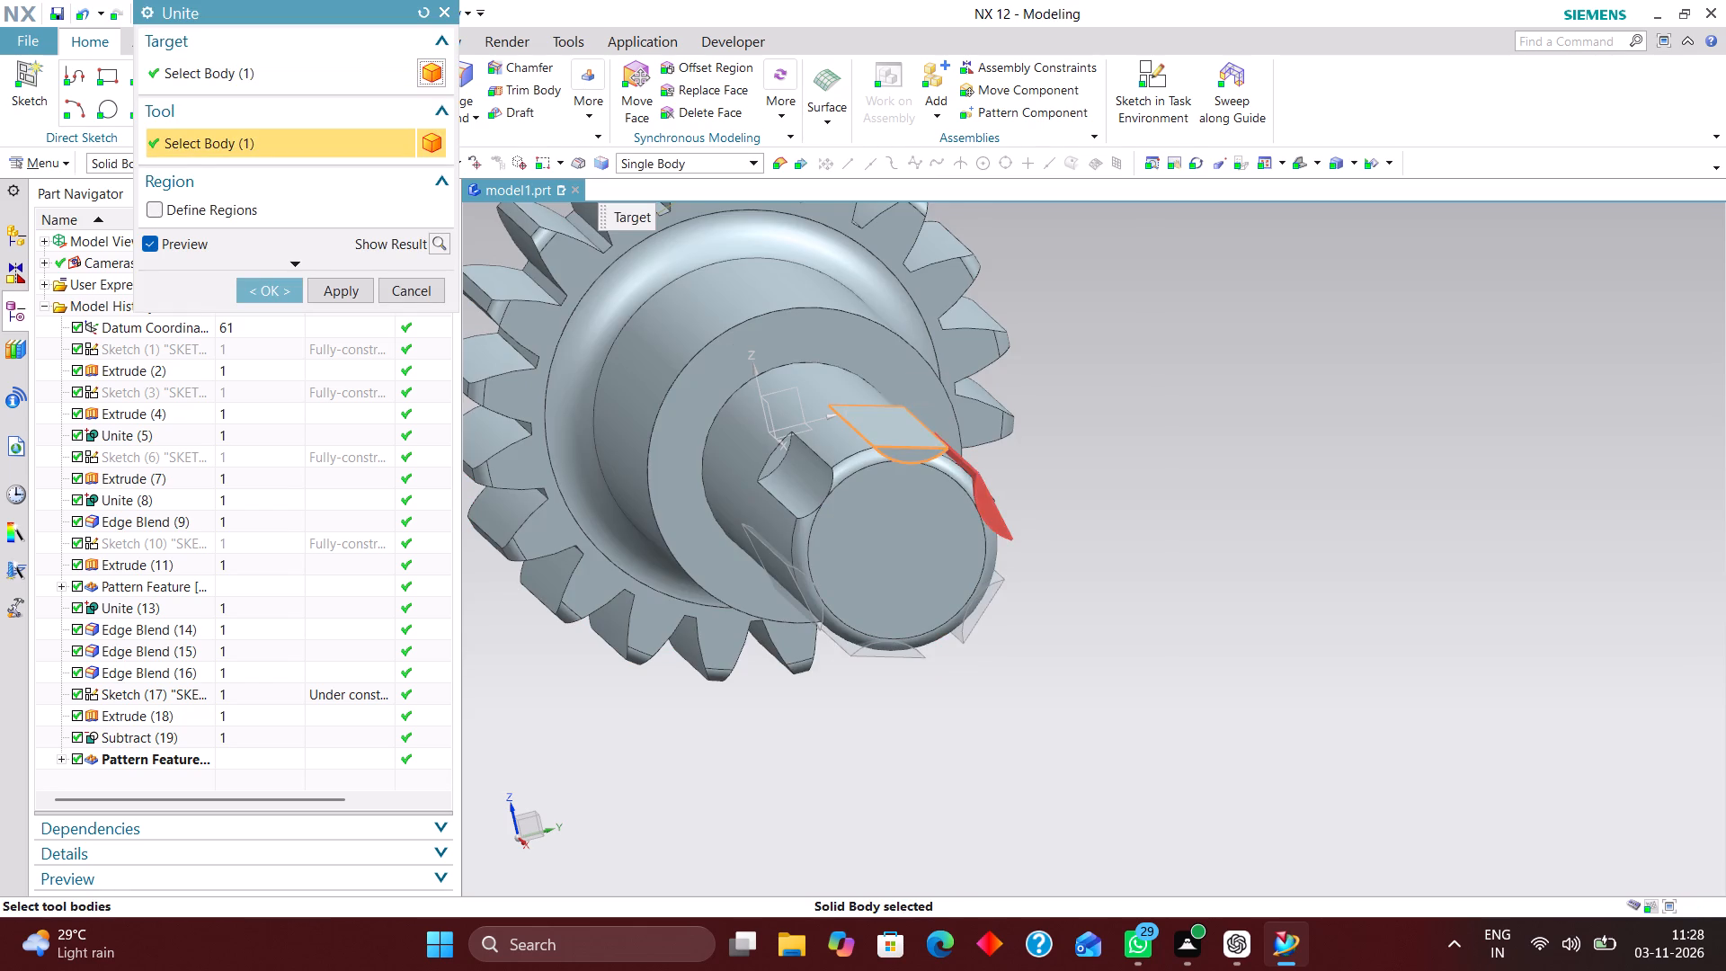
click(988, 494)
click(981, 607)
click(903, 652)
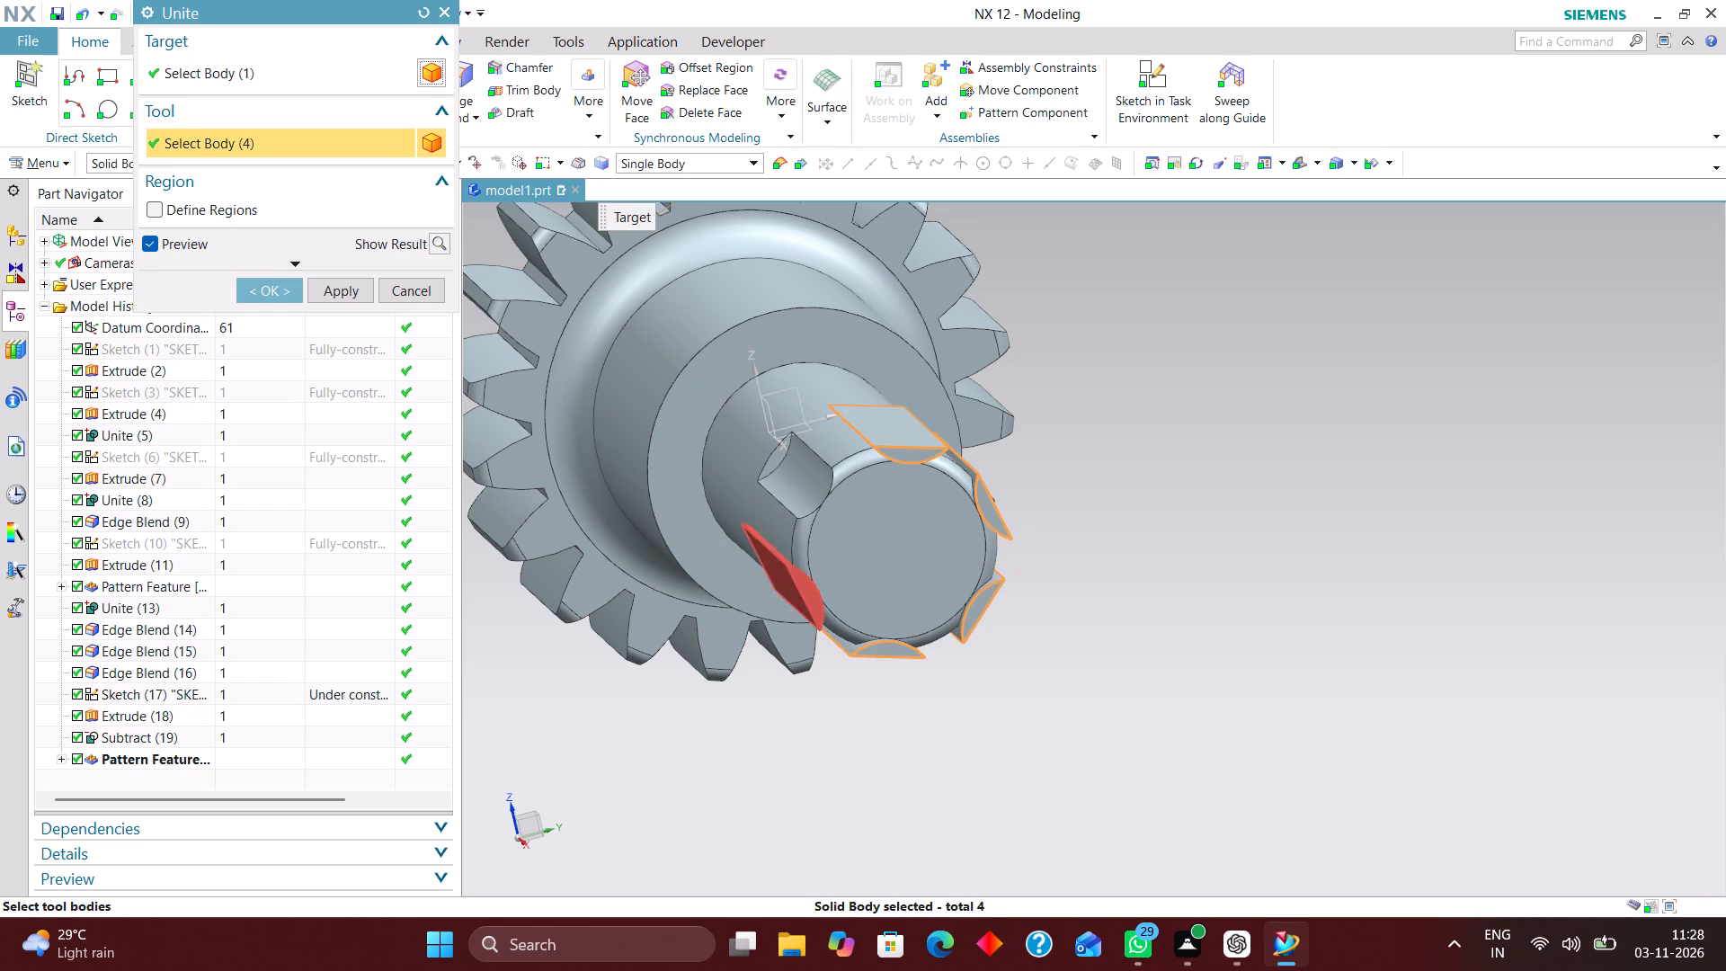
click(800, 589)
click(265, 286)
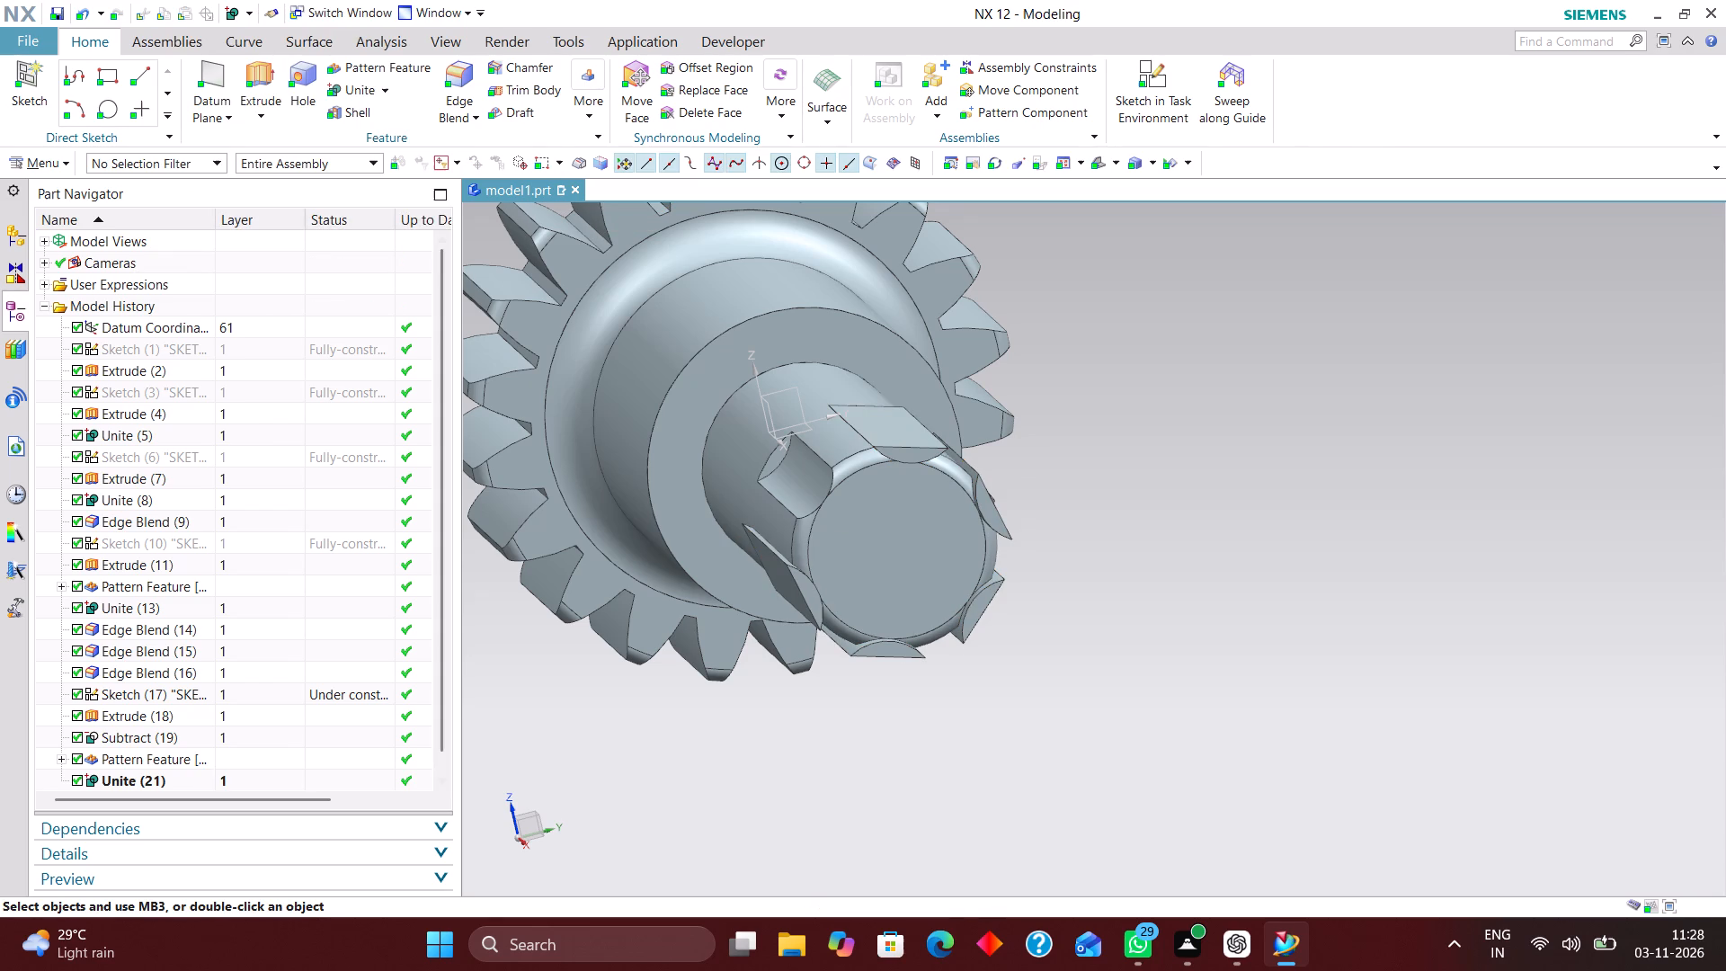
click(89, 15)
Subtract the five patterned arc-profile bodies from the gear shaft to cut the recesses around its thin end.
click(387, 87)
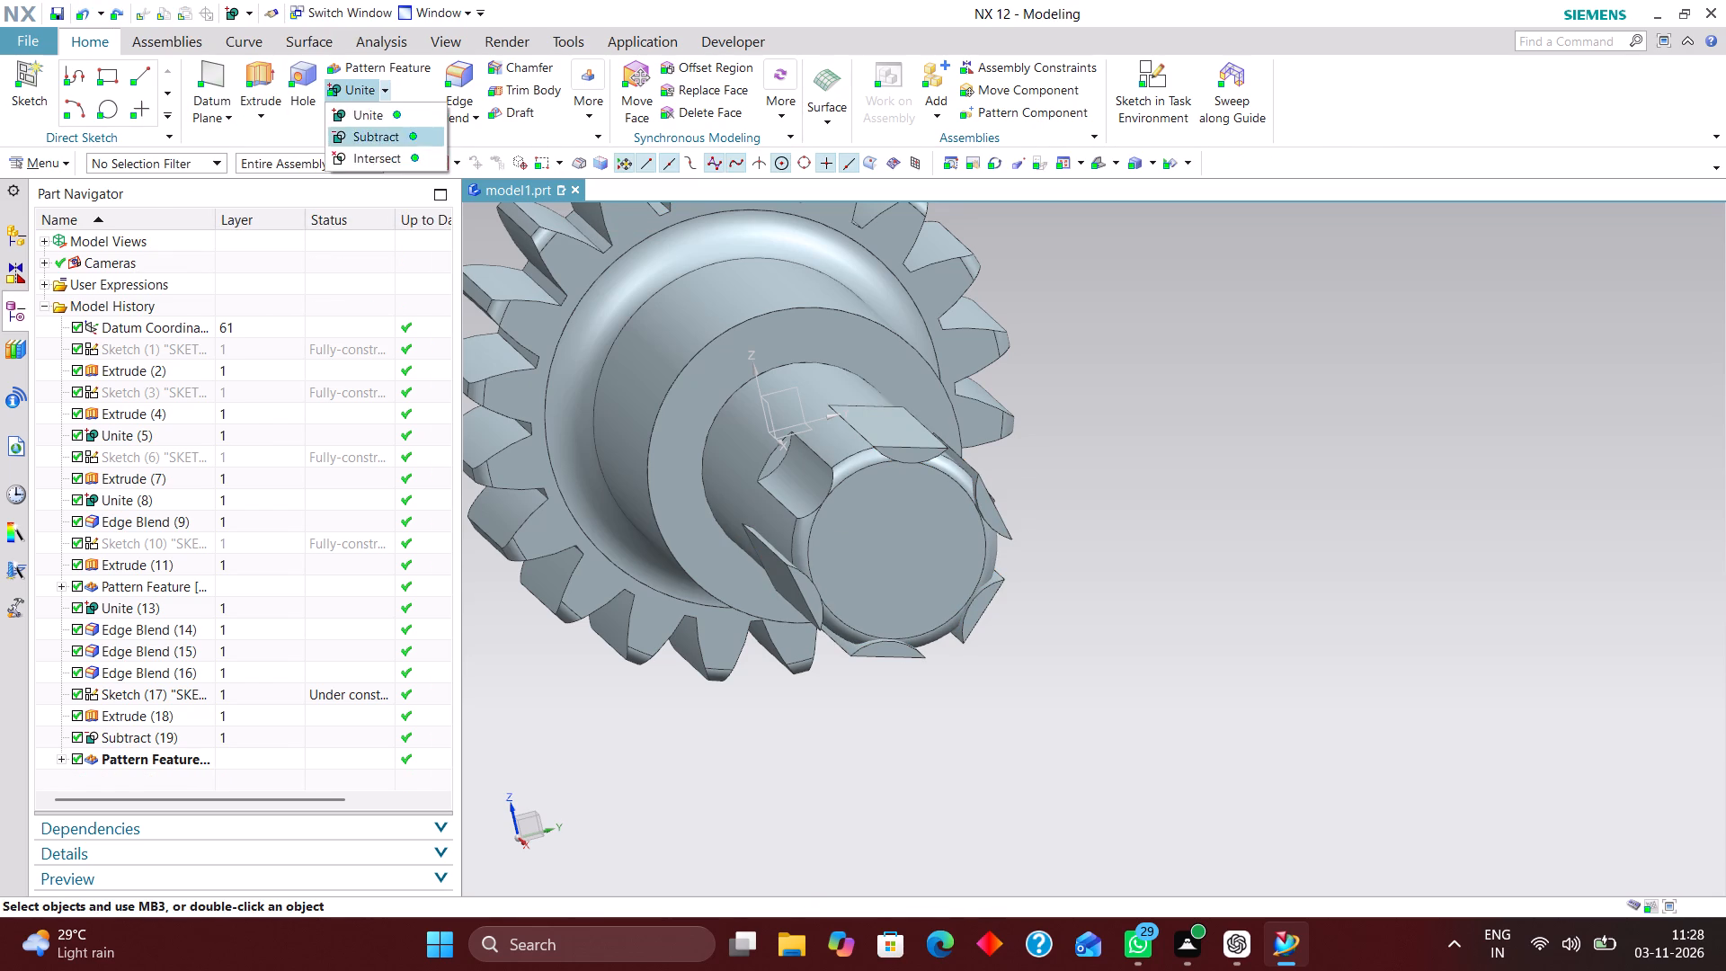
click(394, 138)
click(717, 350)
click(883, 435)
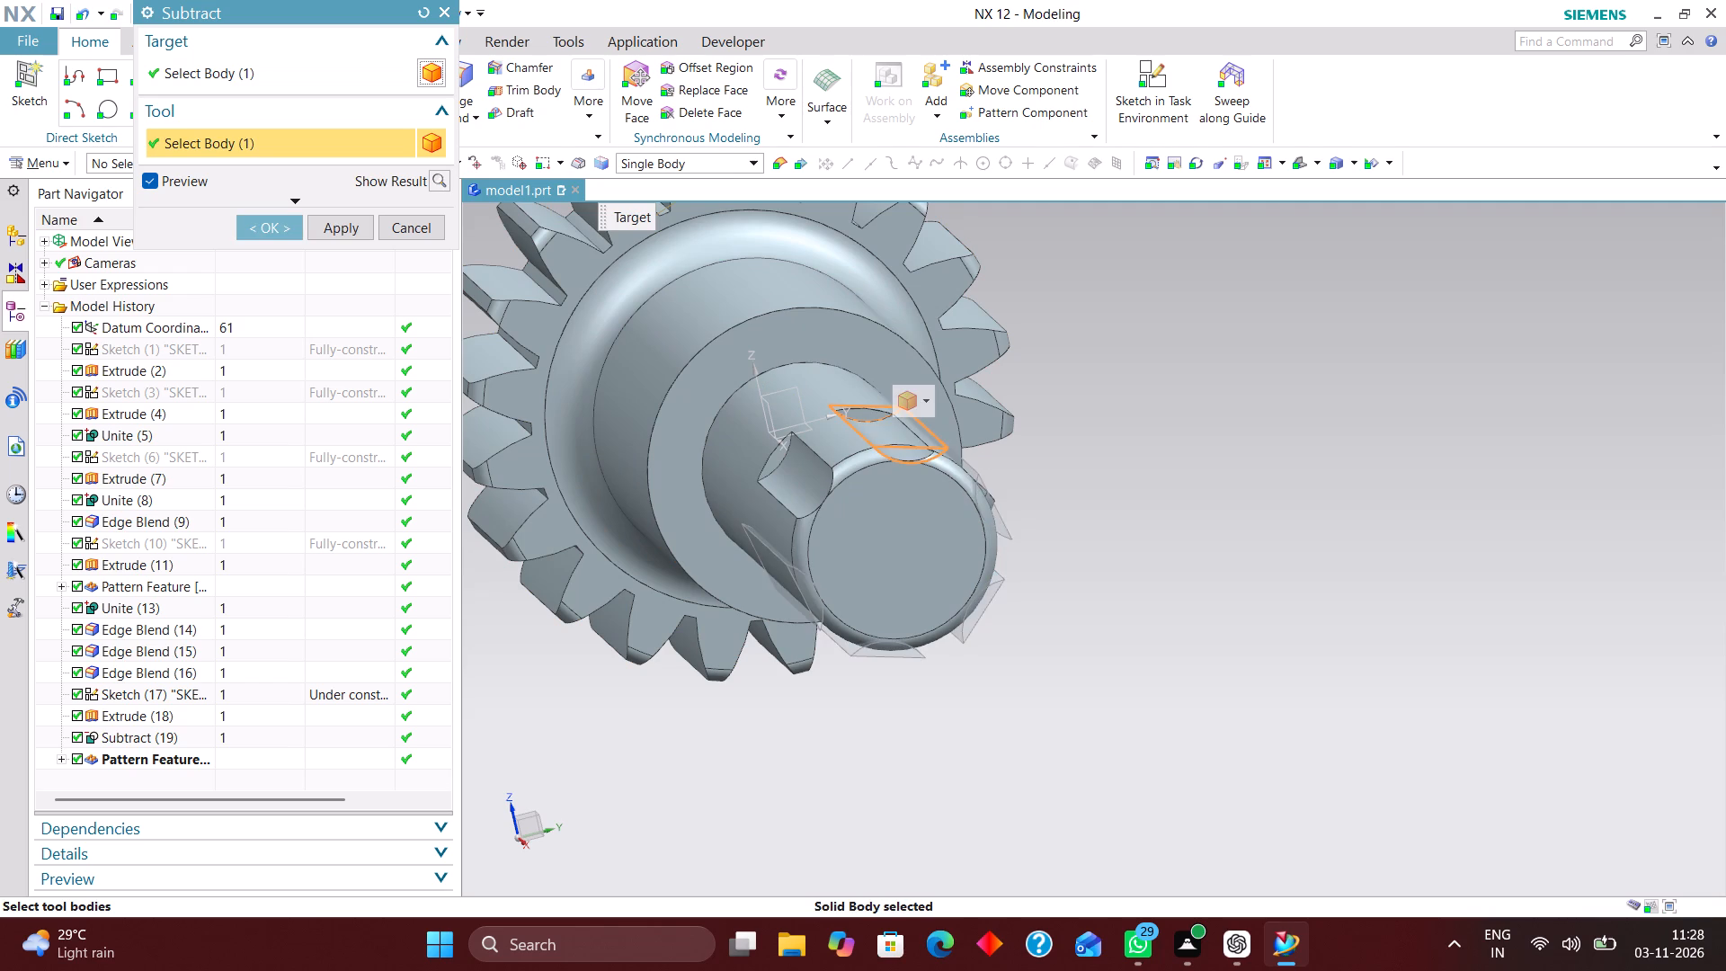
click(991, 509)
click(975, 628)
click(903, 653)
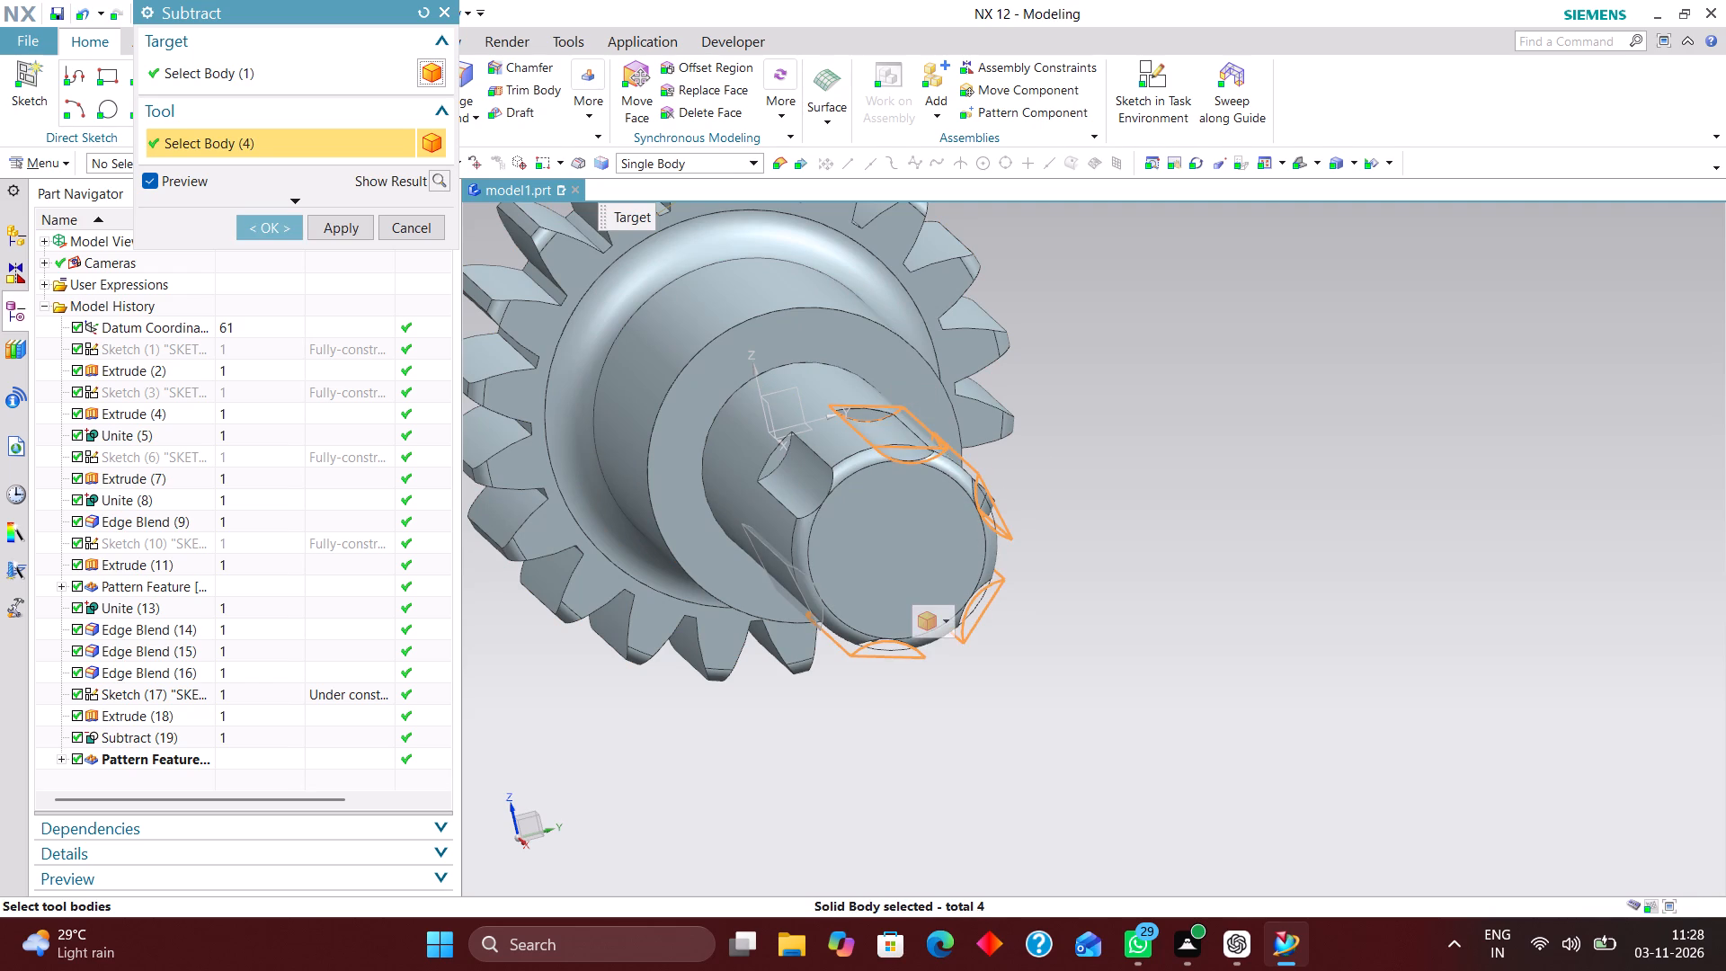
click(814, 606)
click(275, 230)
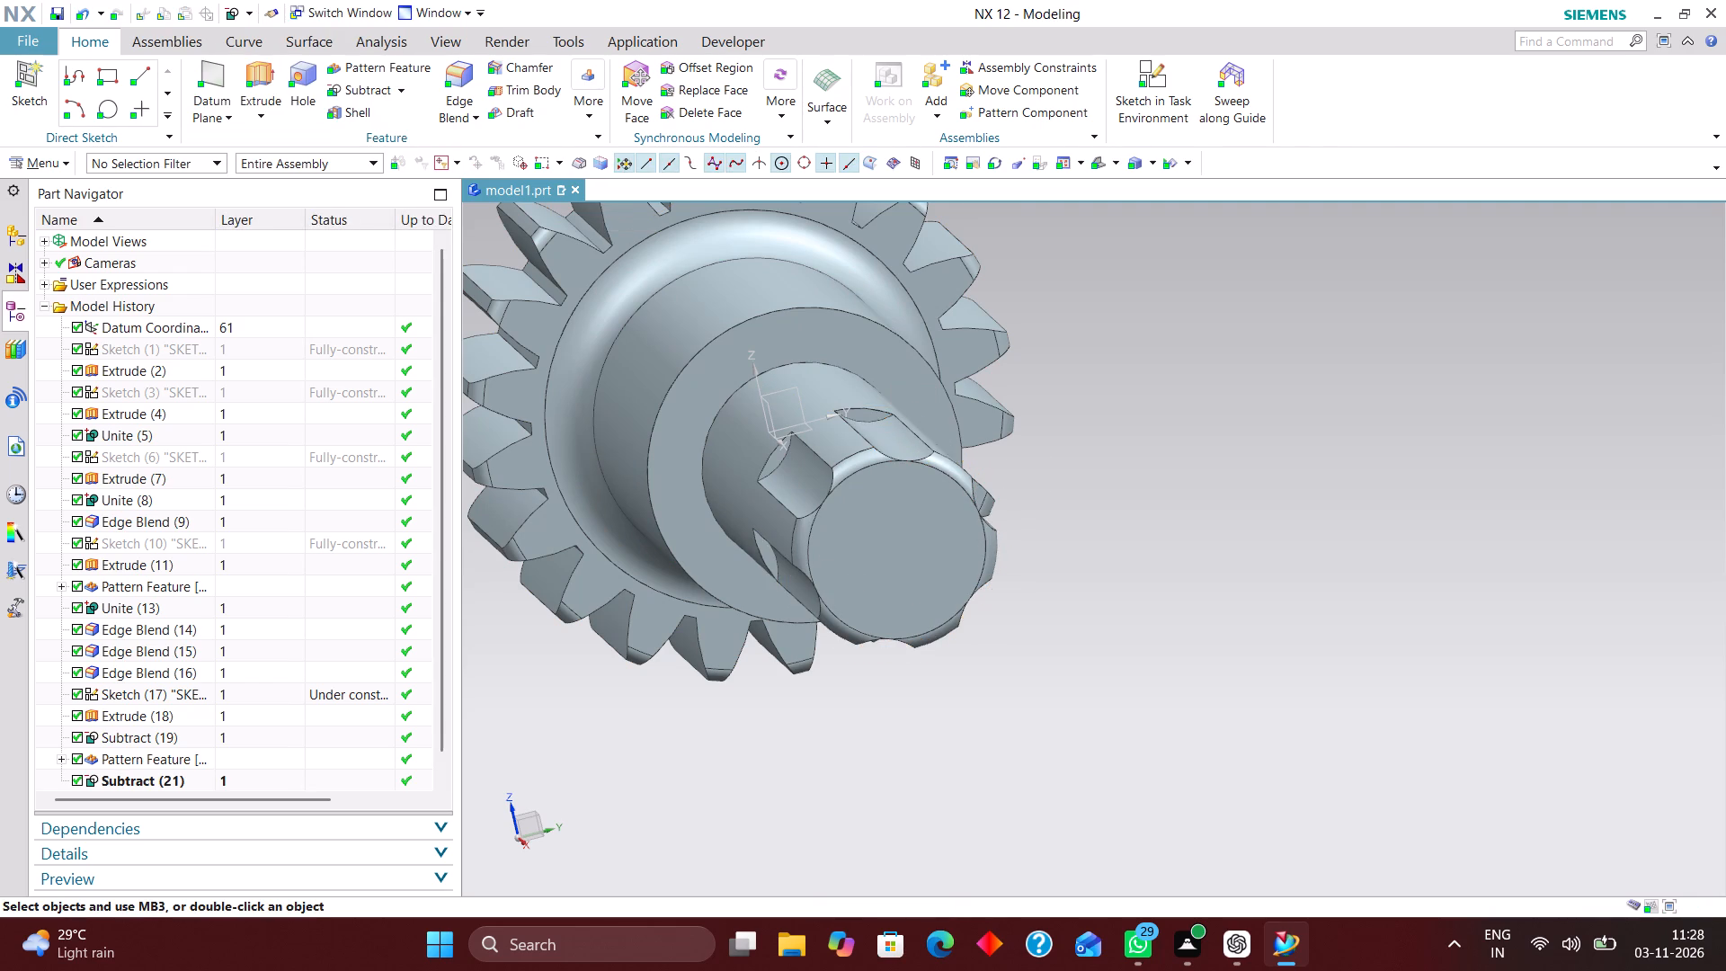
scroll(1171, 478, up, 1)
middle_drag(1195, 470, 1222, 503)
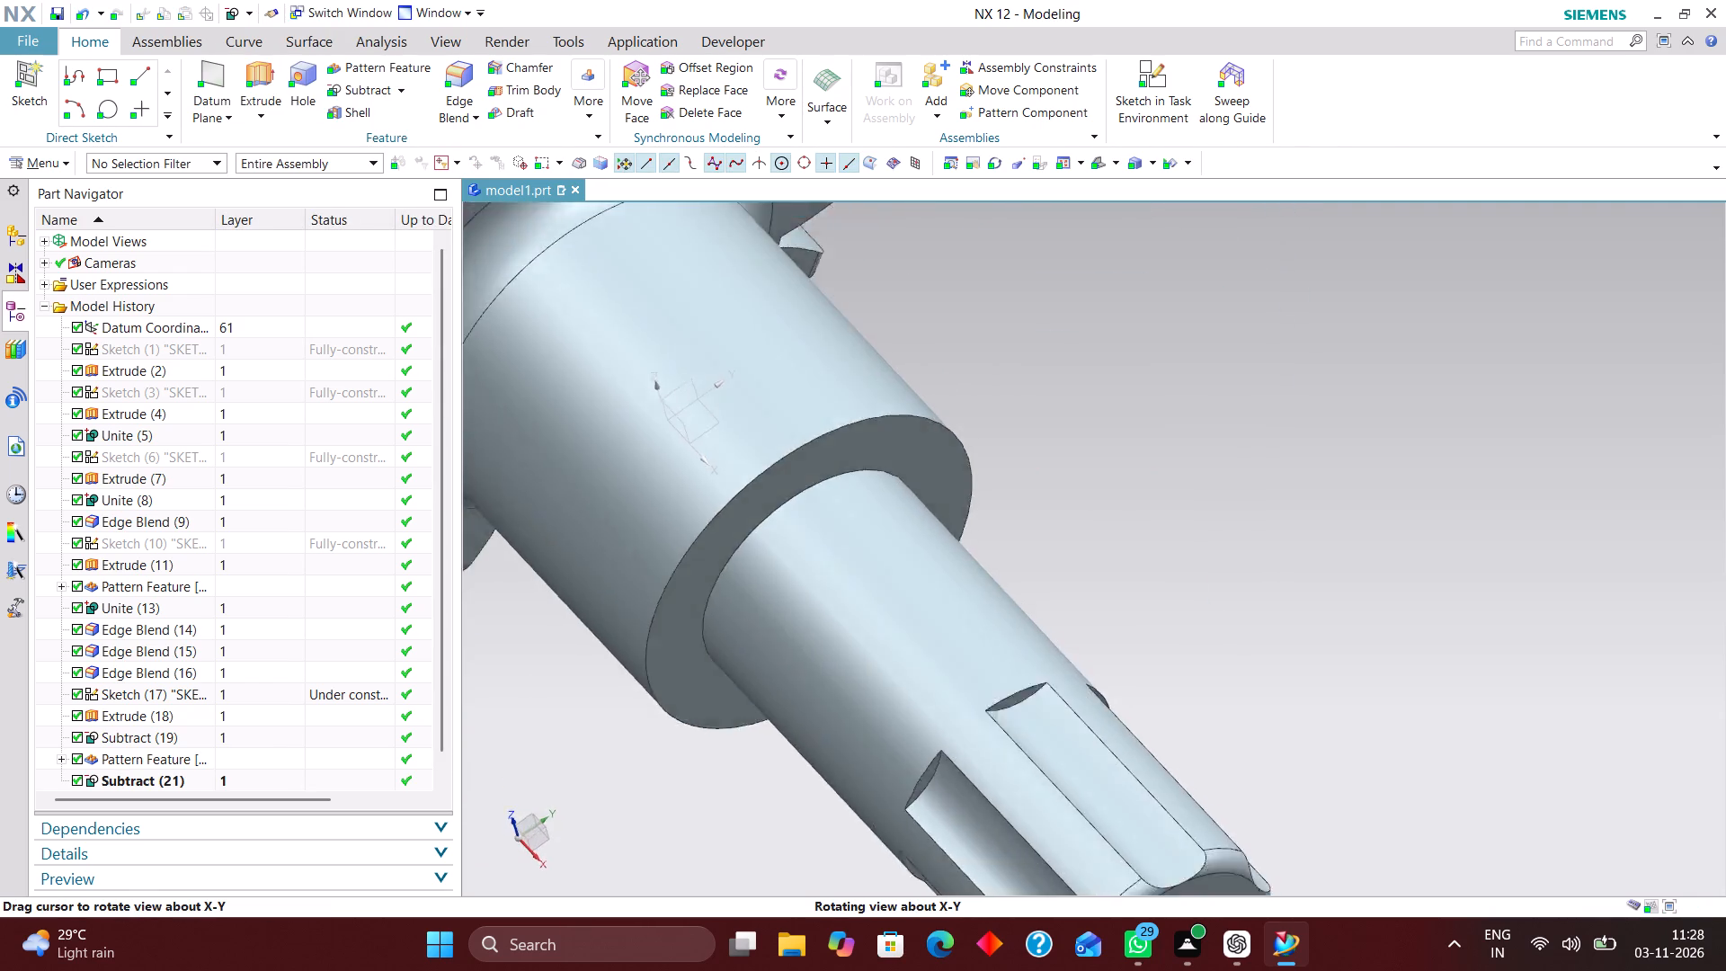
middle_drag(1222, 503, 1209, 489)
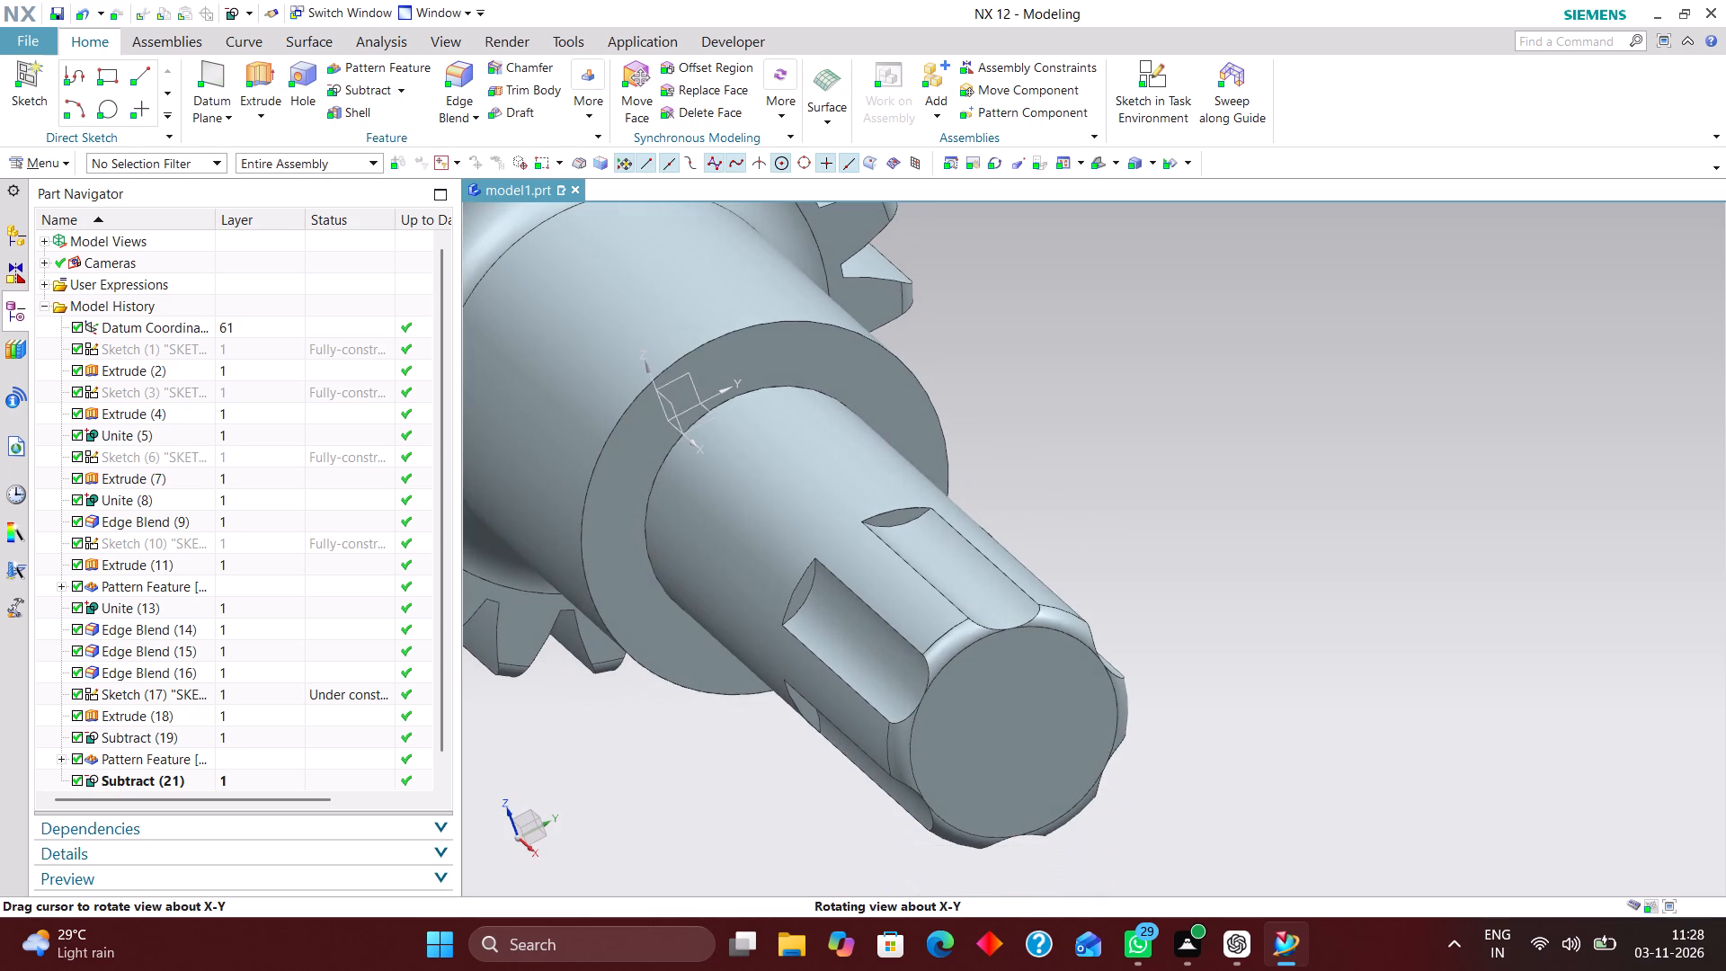
Set the radius of the edge blend on the shaft's thin-end rim to 1.5 mm.
click(1096, 160)
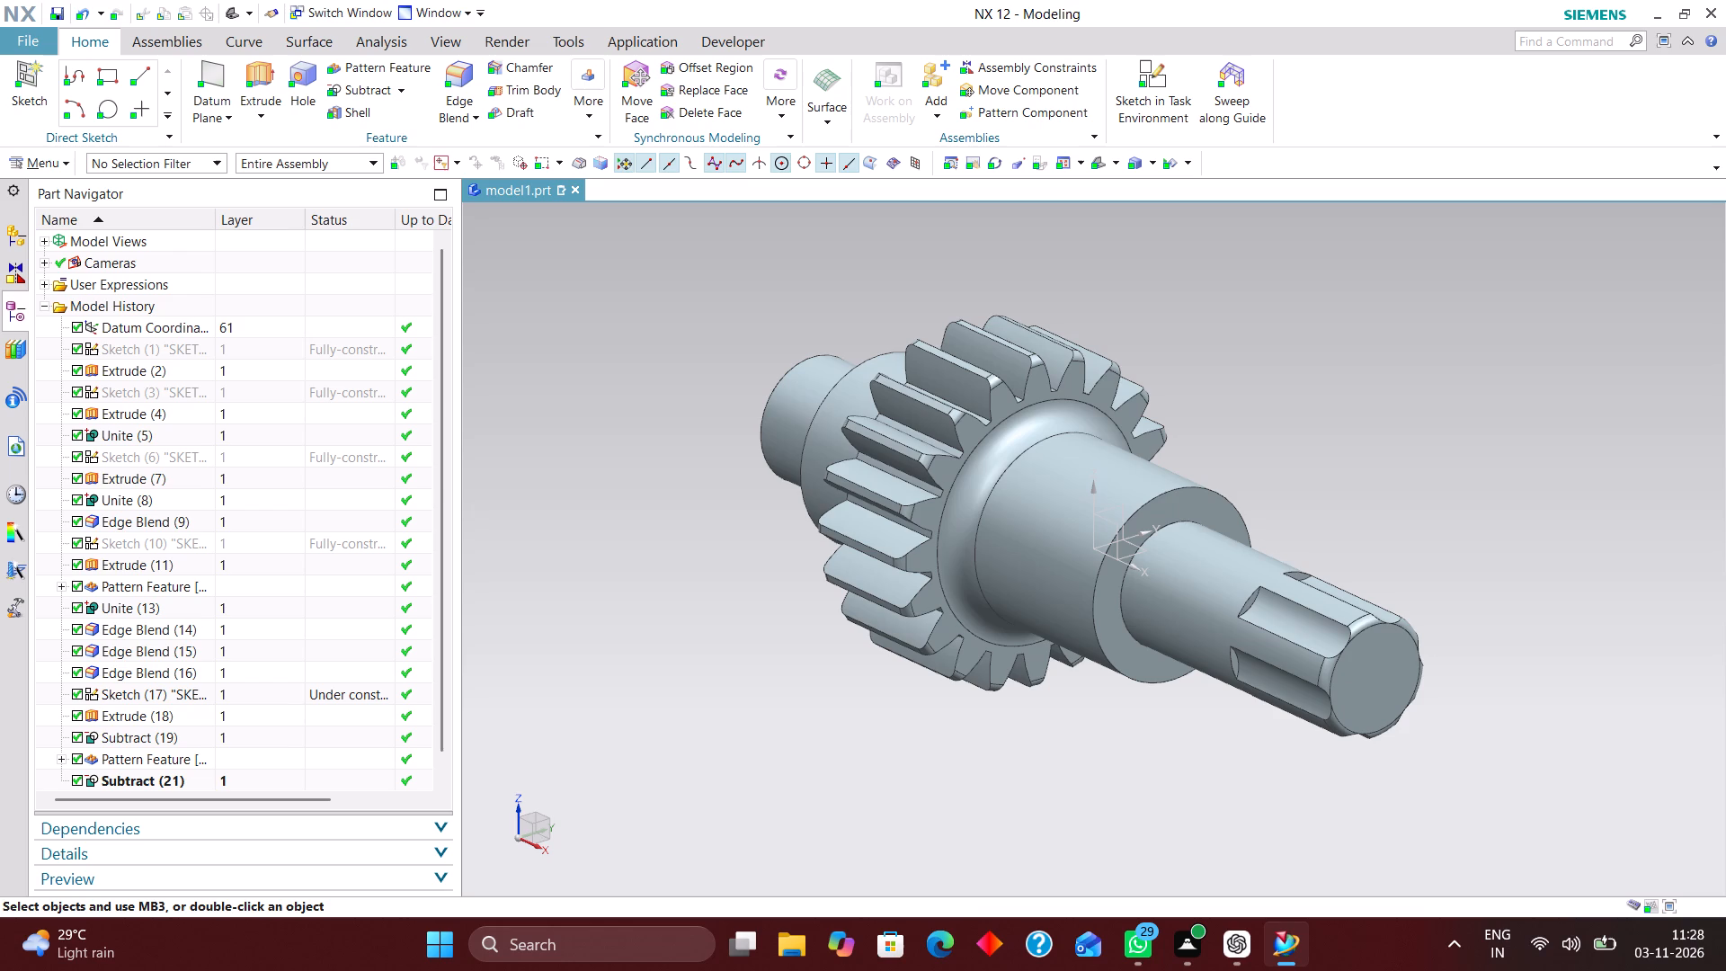
scroll(1057, 584, down, 1)
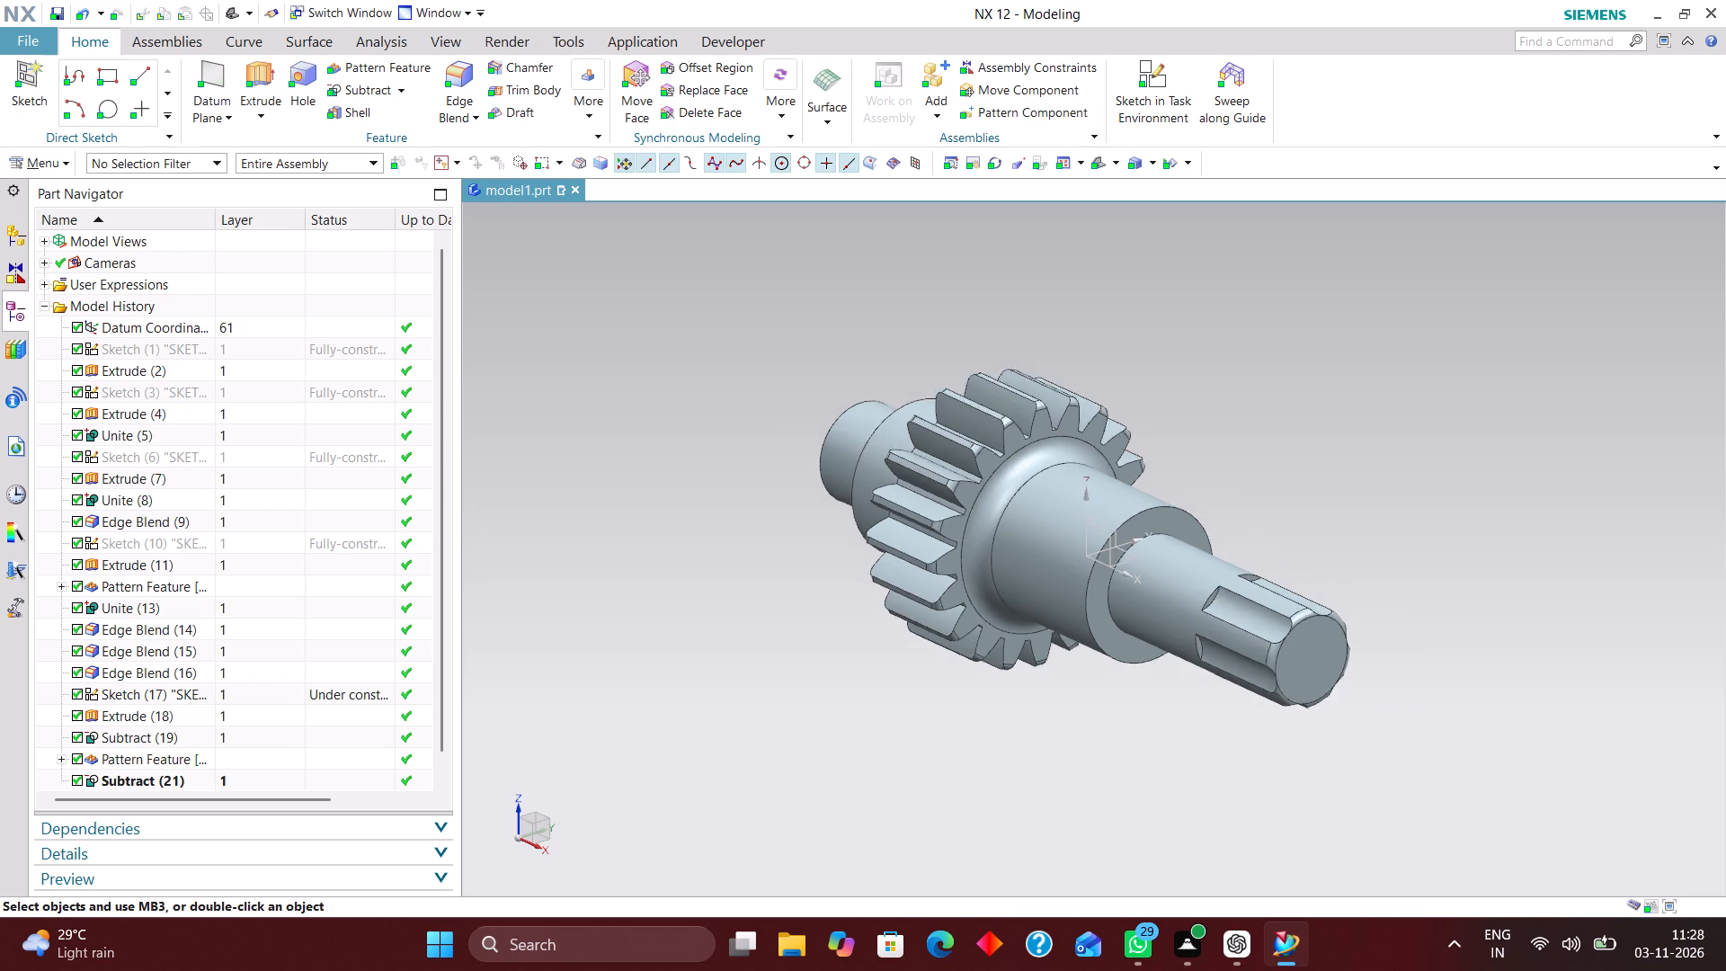
scroll(1054, 584, down, 1)
scroll(1290, 610, up, 7)
double_click(1104, 616)
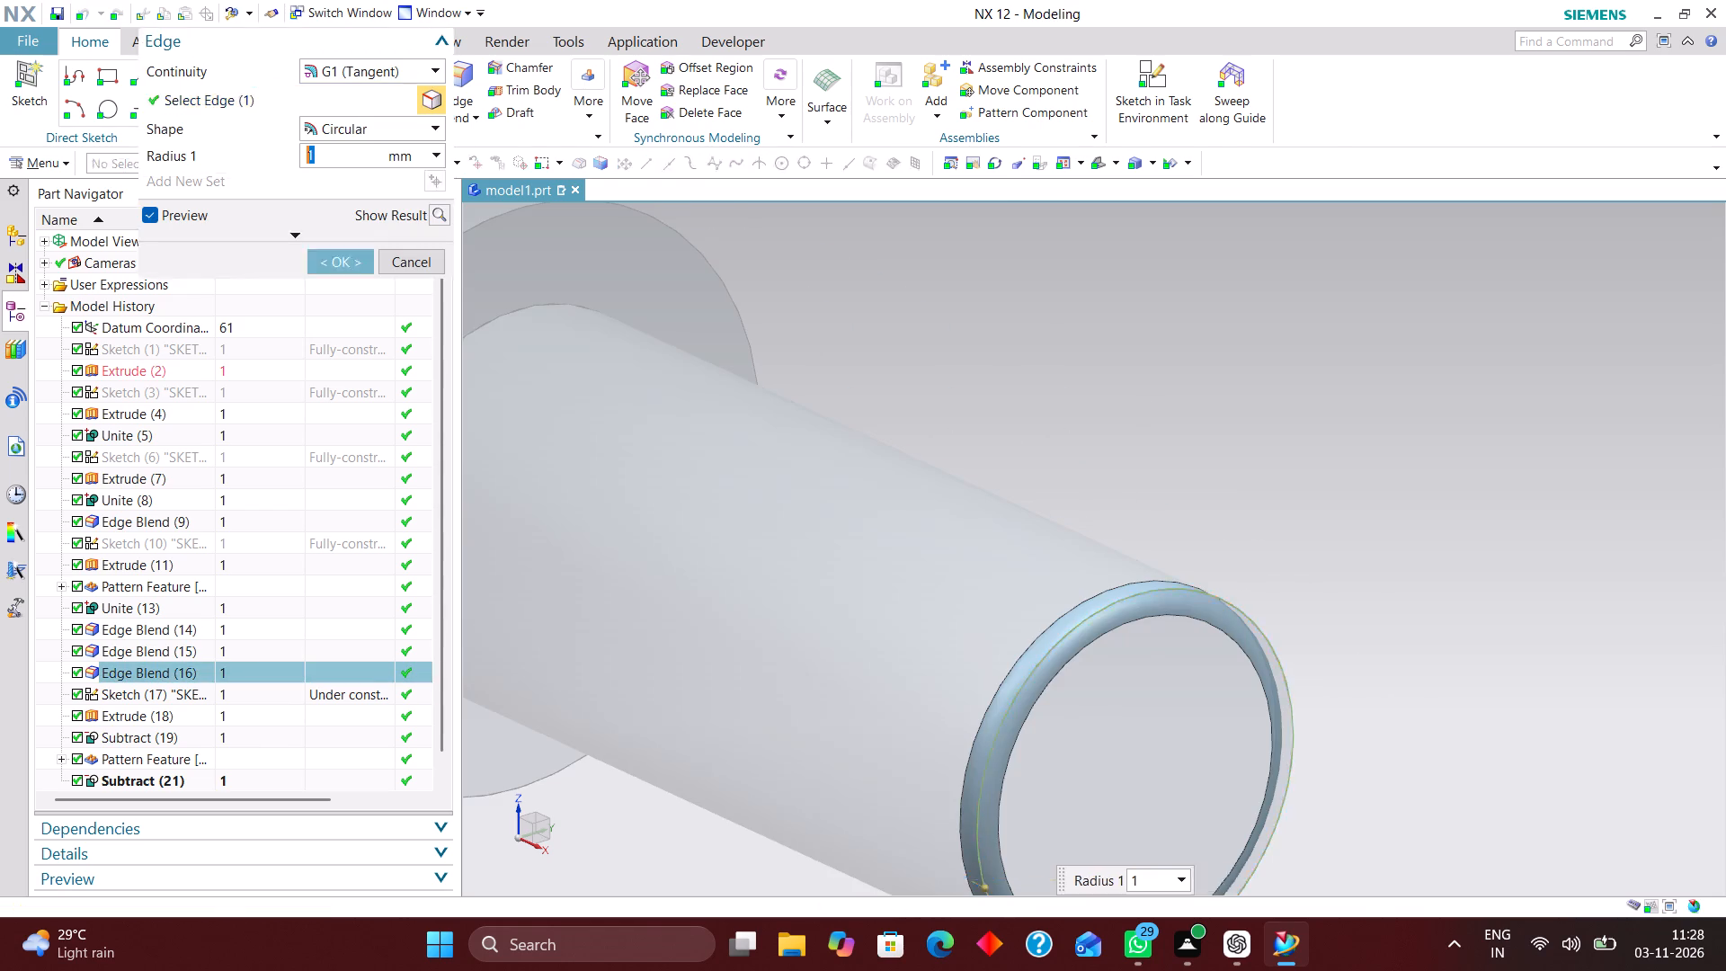
key(1)
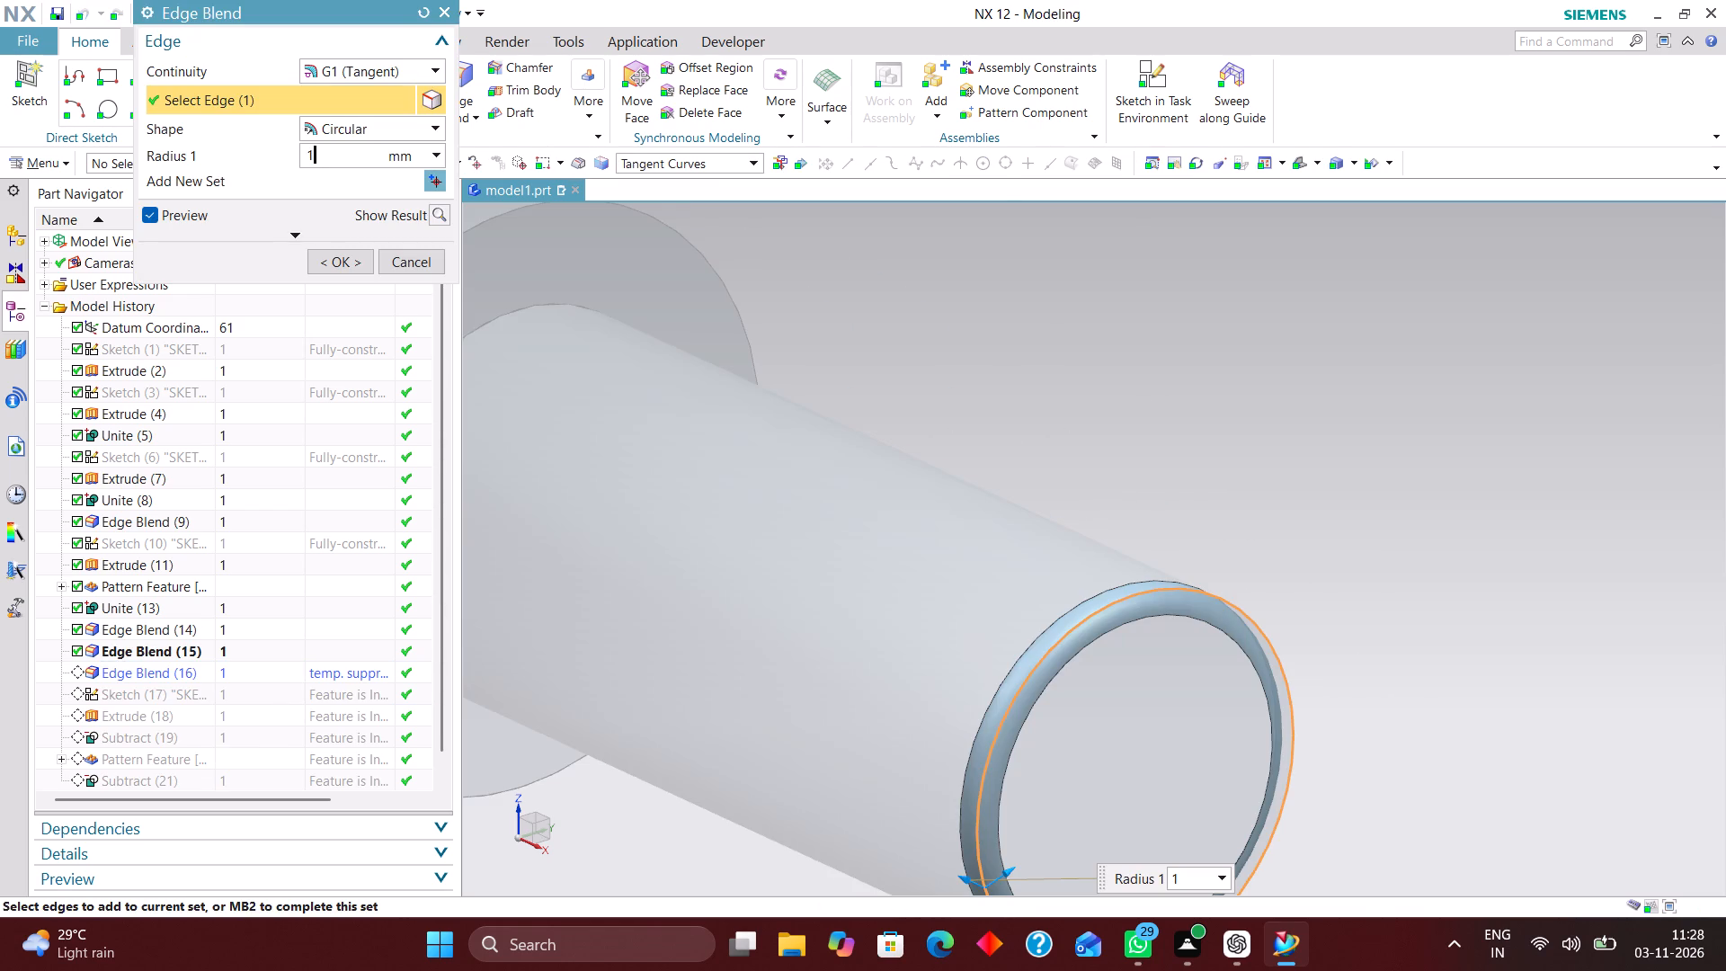
text(.5)
key(Return)
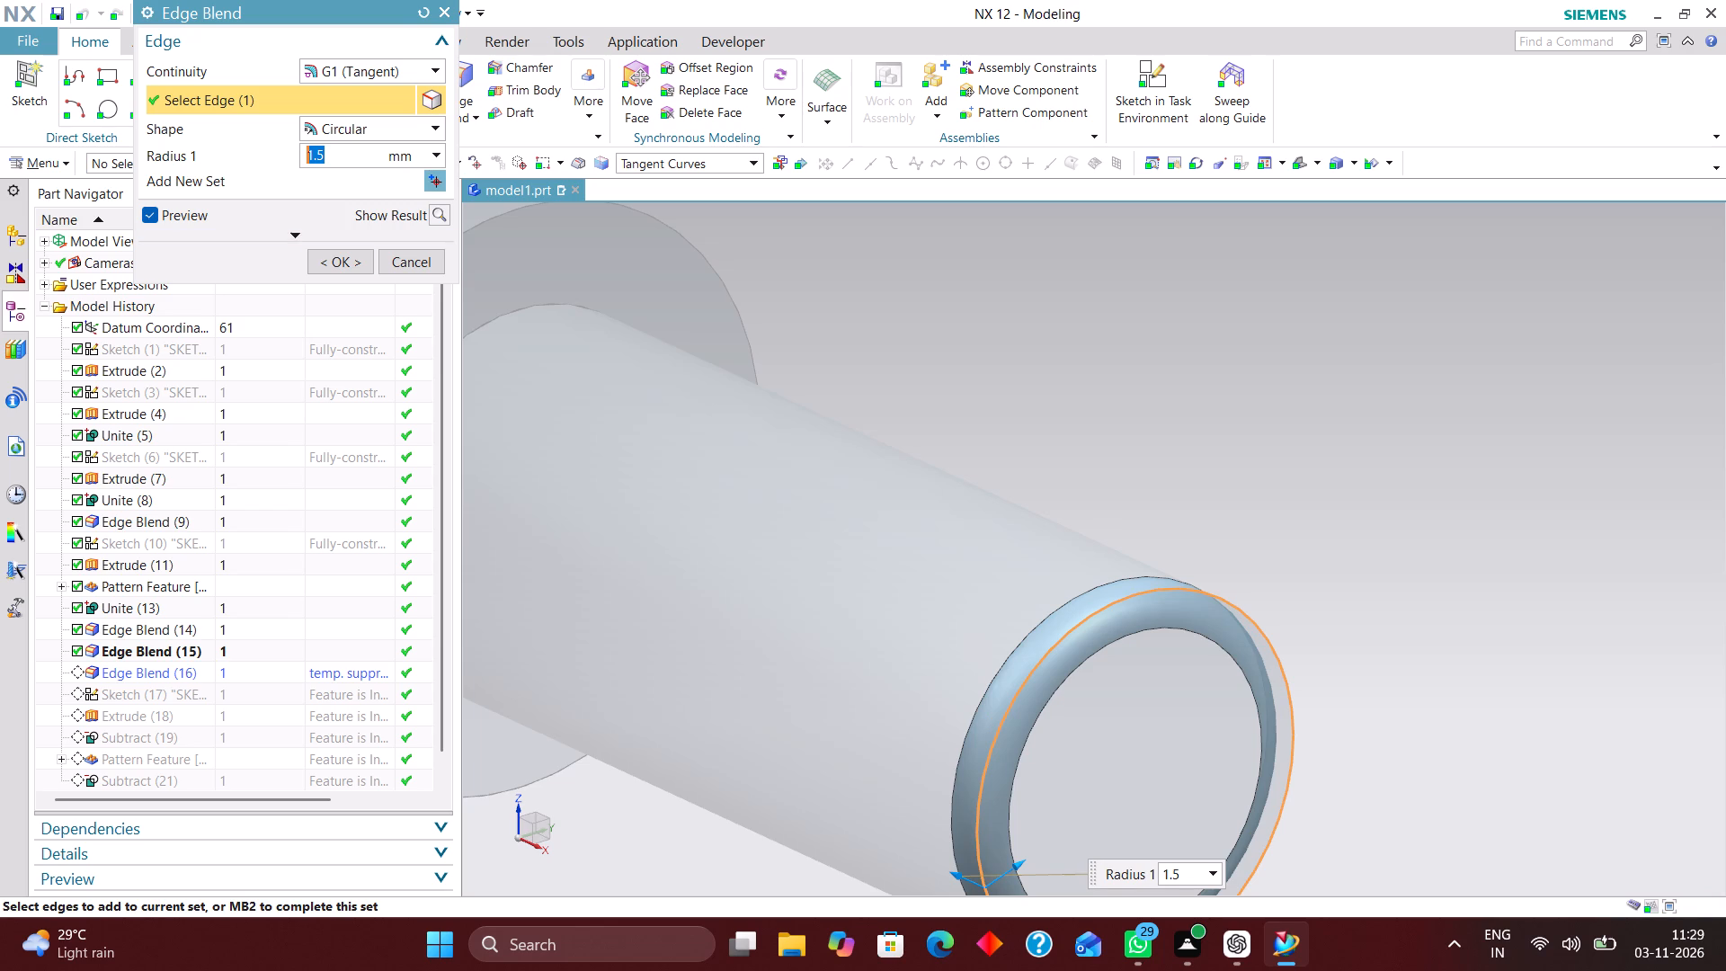
click(342, 260)
Enlarge the recess's arc-profile sketch by moving both ends of its straight chord outward, and update the extrude.
scroll(1247, 388, down, 1)
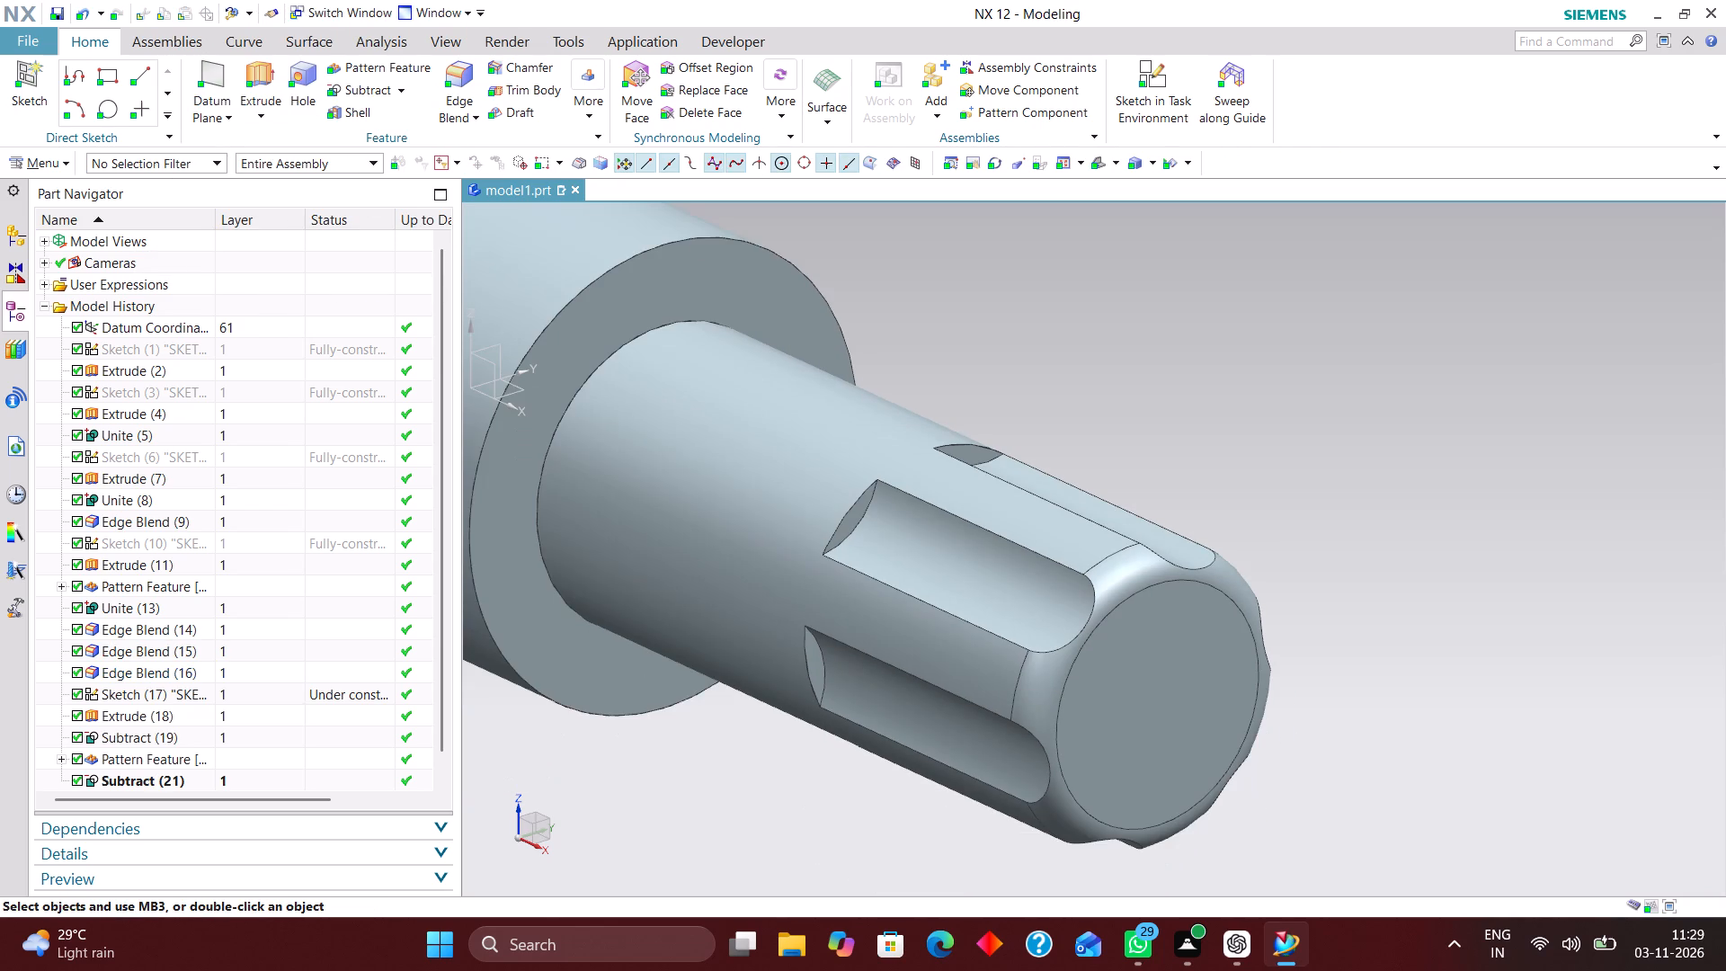
double_click(1010, 577)
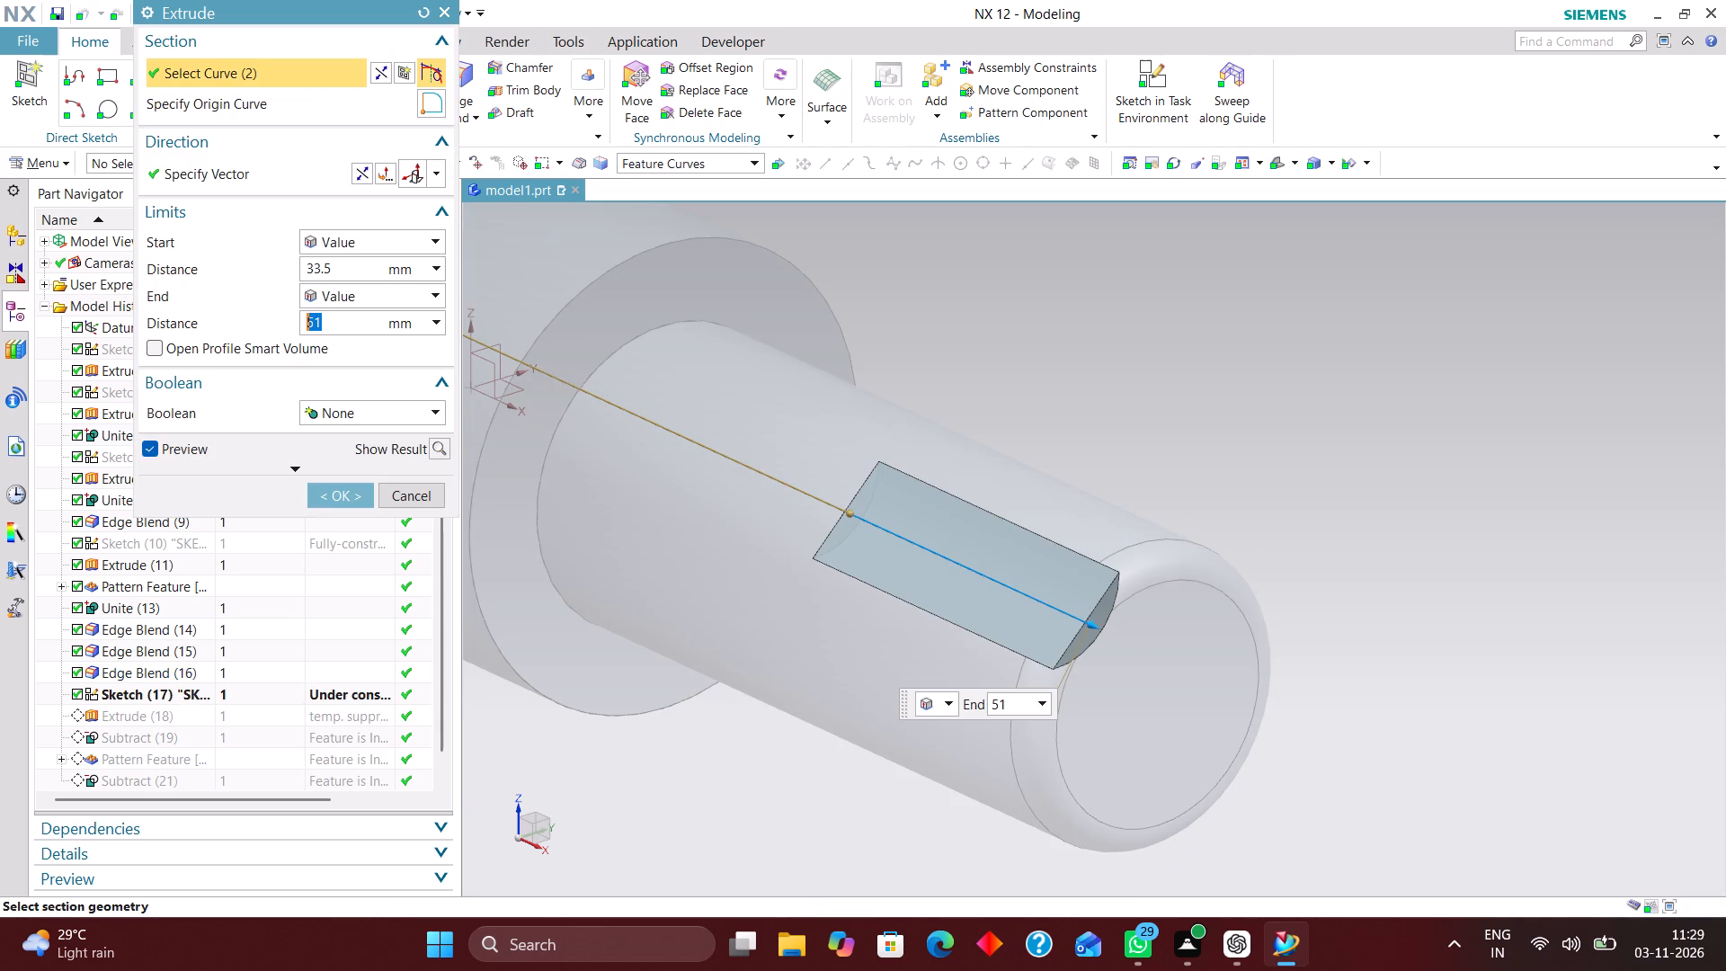
click(400, 69)
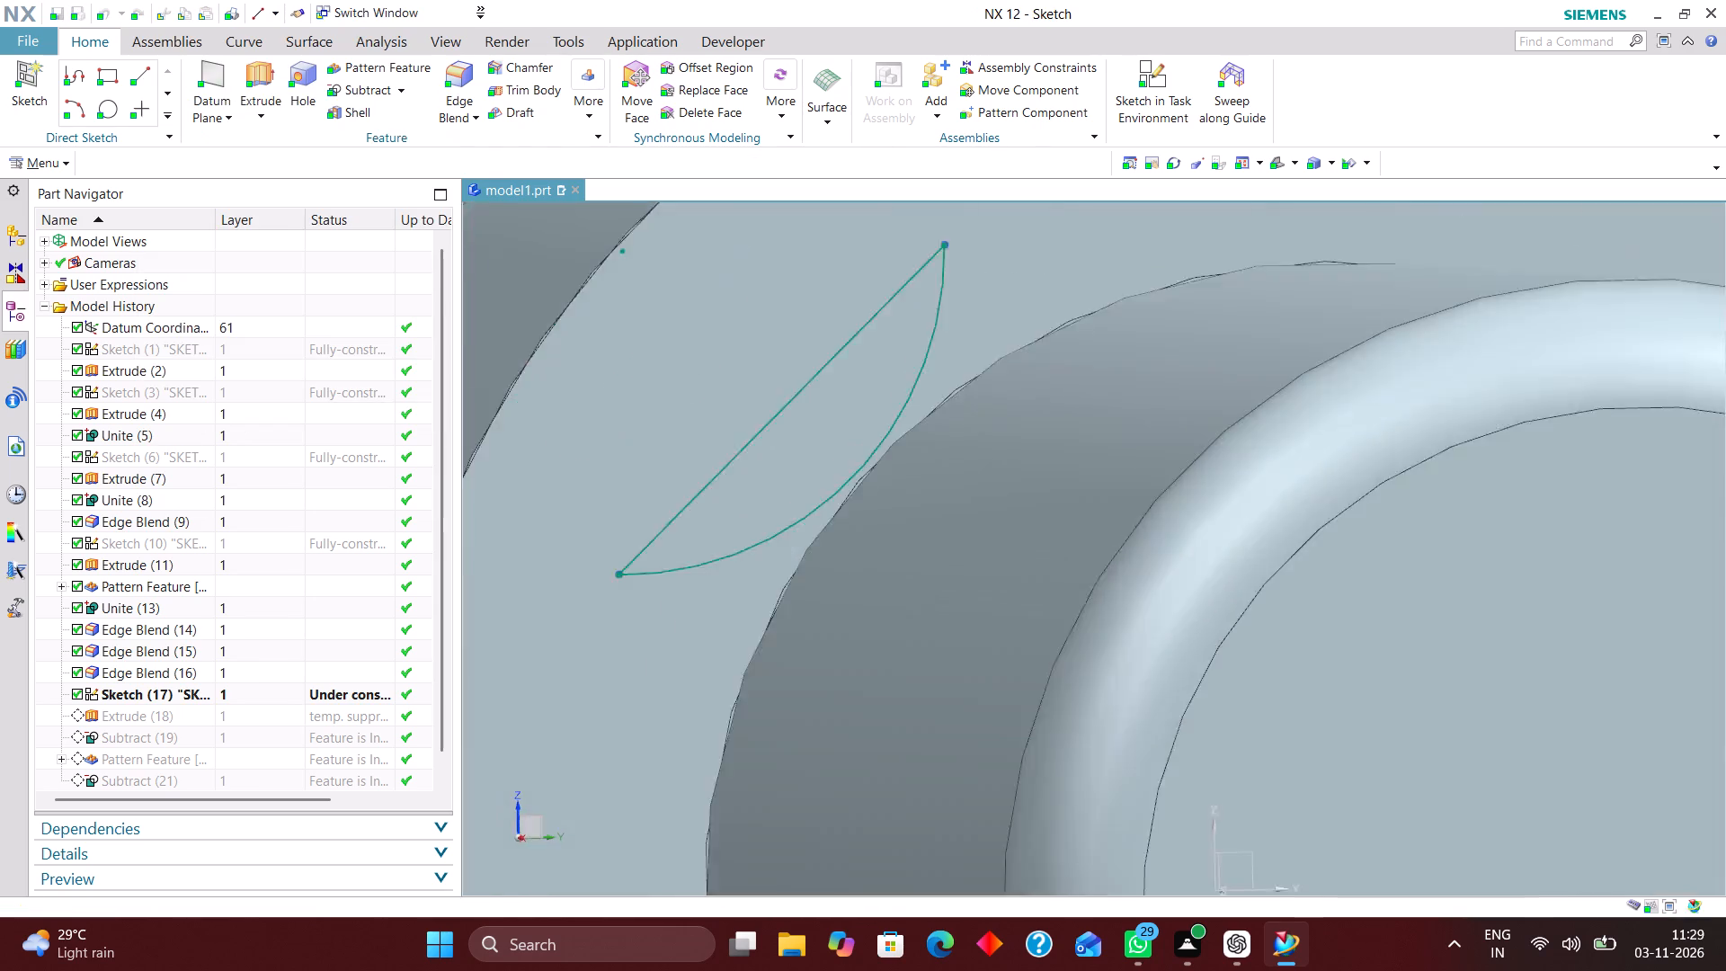
scroll(957, 360, down, 9)
scroll(949, 402, up, 4)
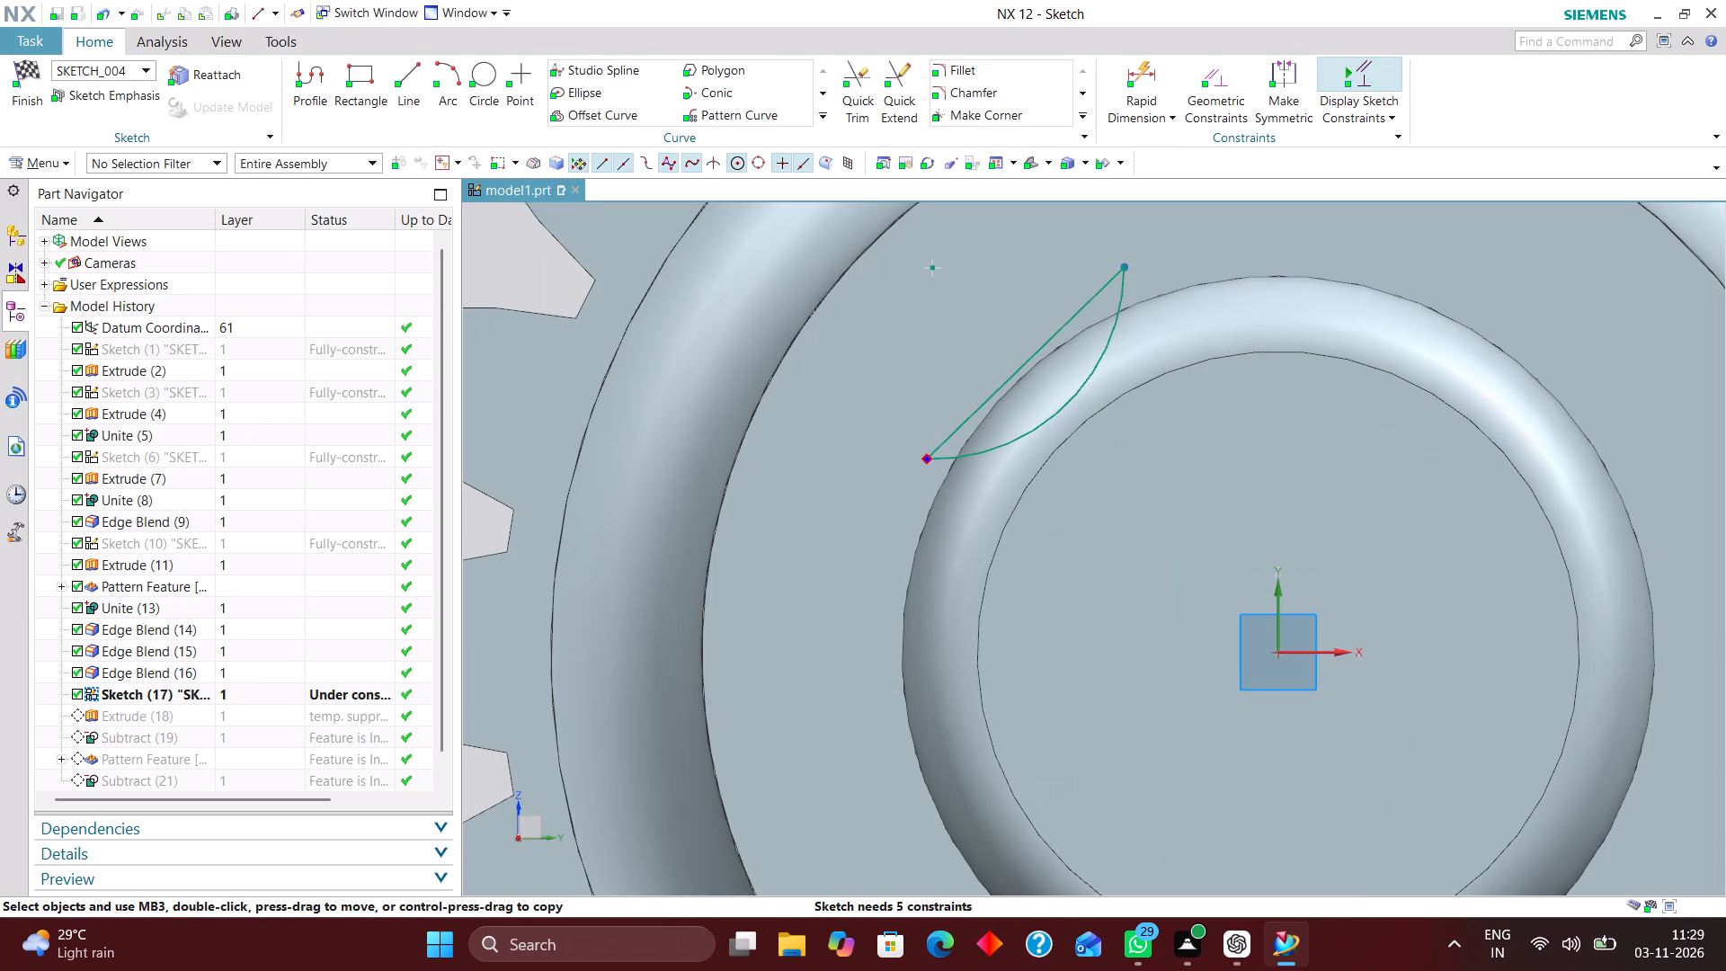
drag(921, 453, 889, 493)
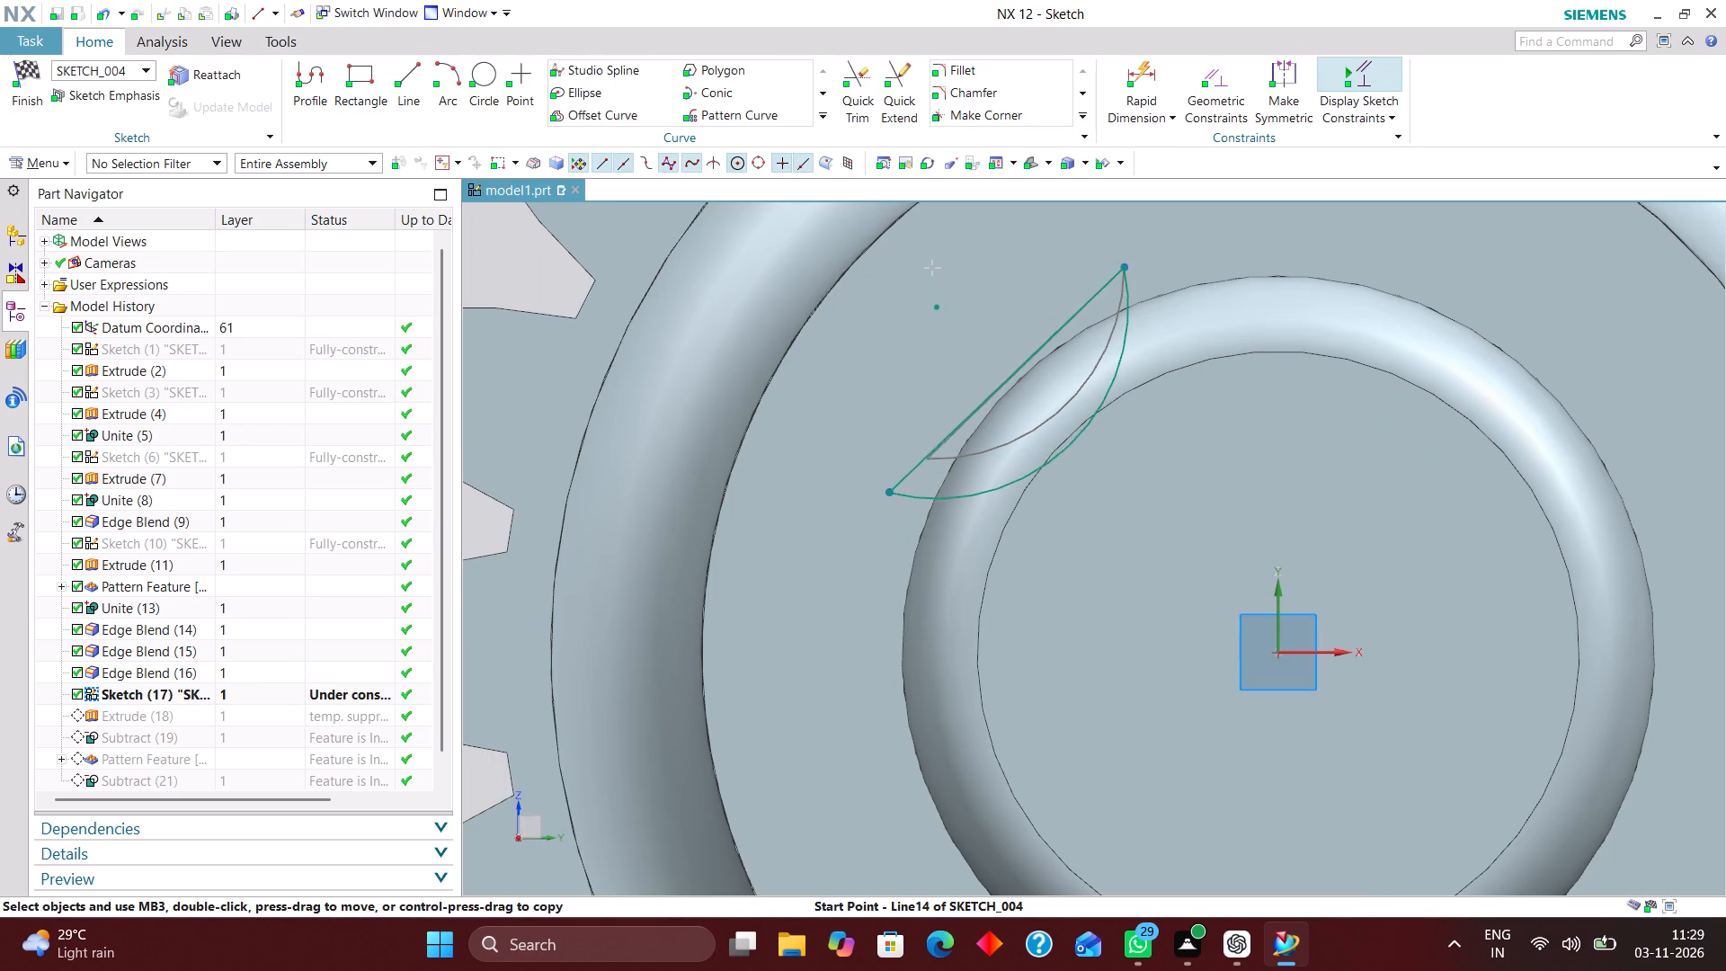
drag(889, 493, 883, 485)
drag(1125, 263, 1118, 254)
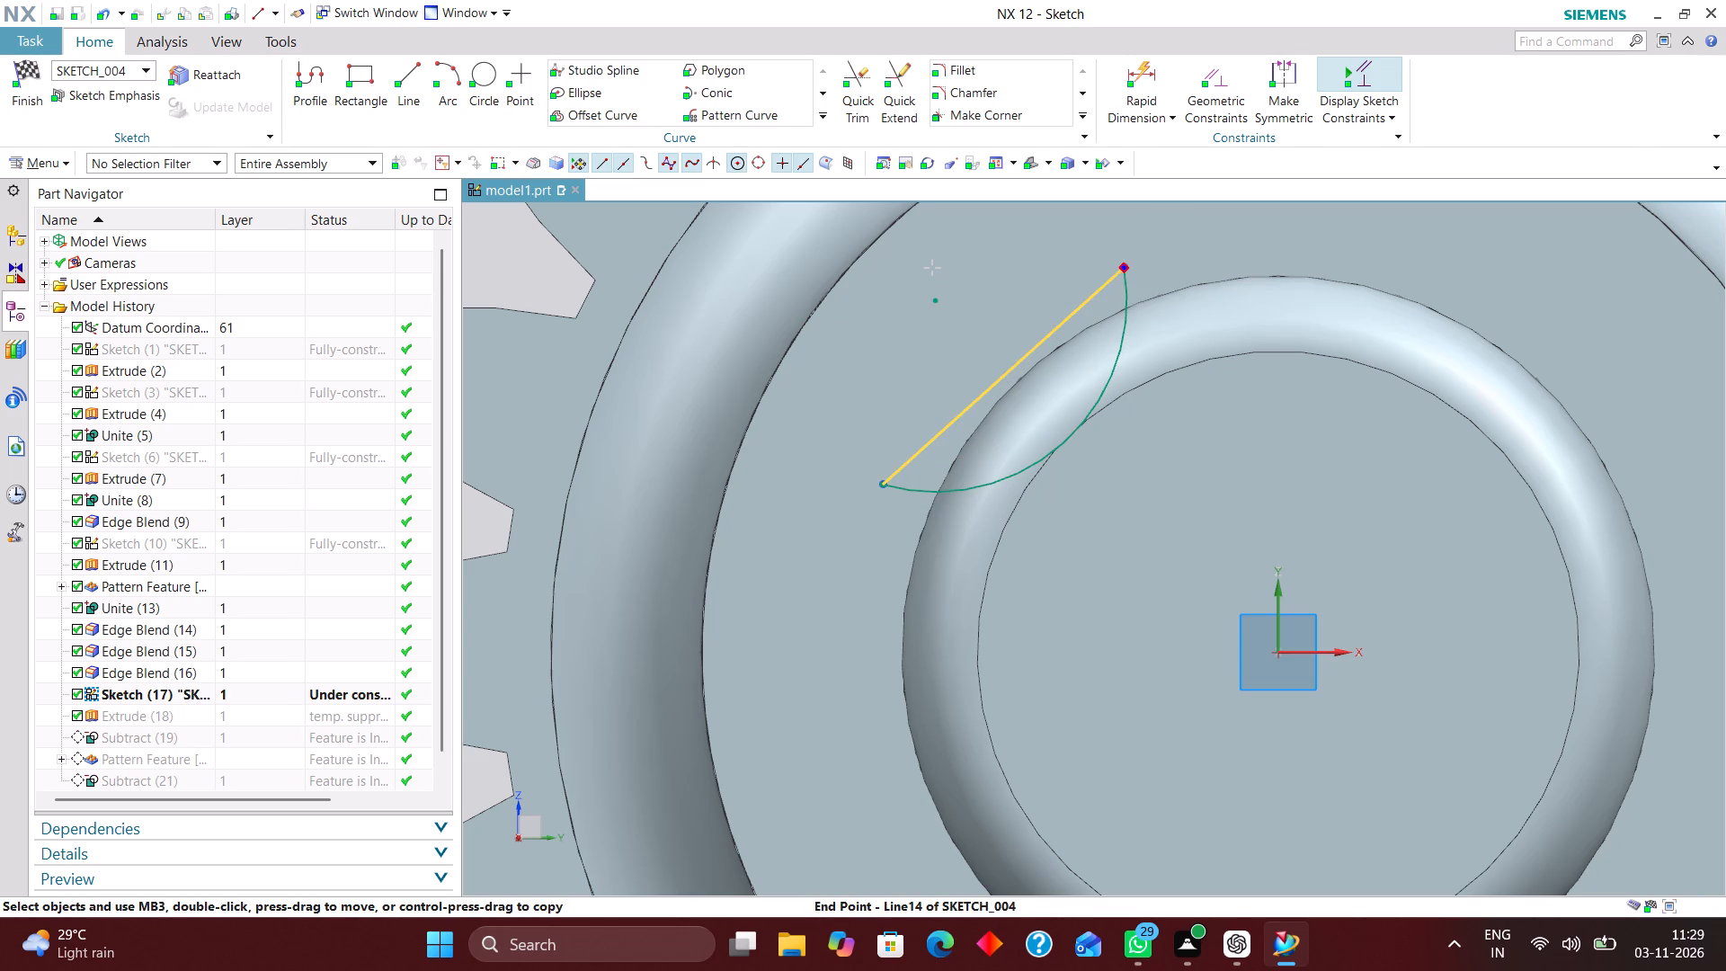
drag(1118, 254, 1122, 251)
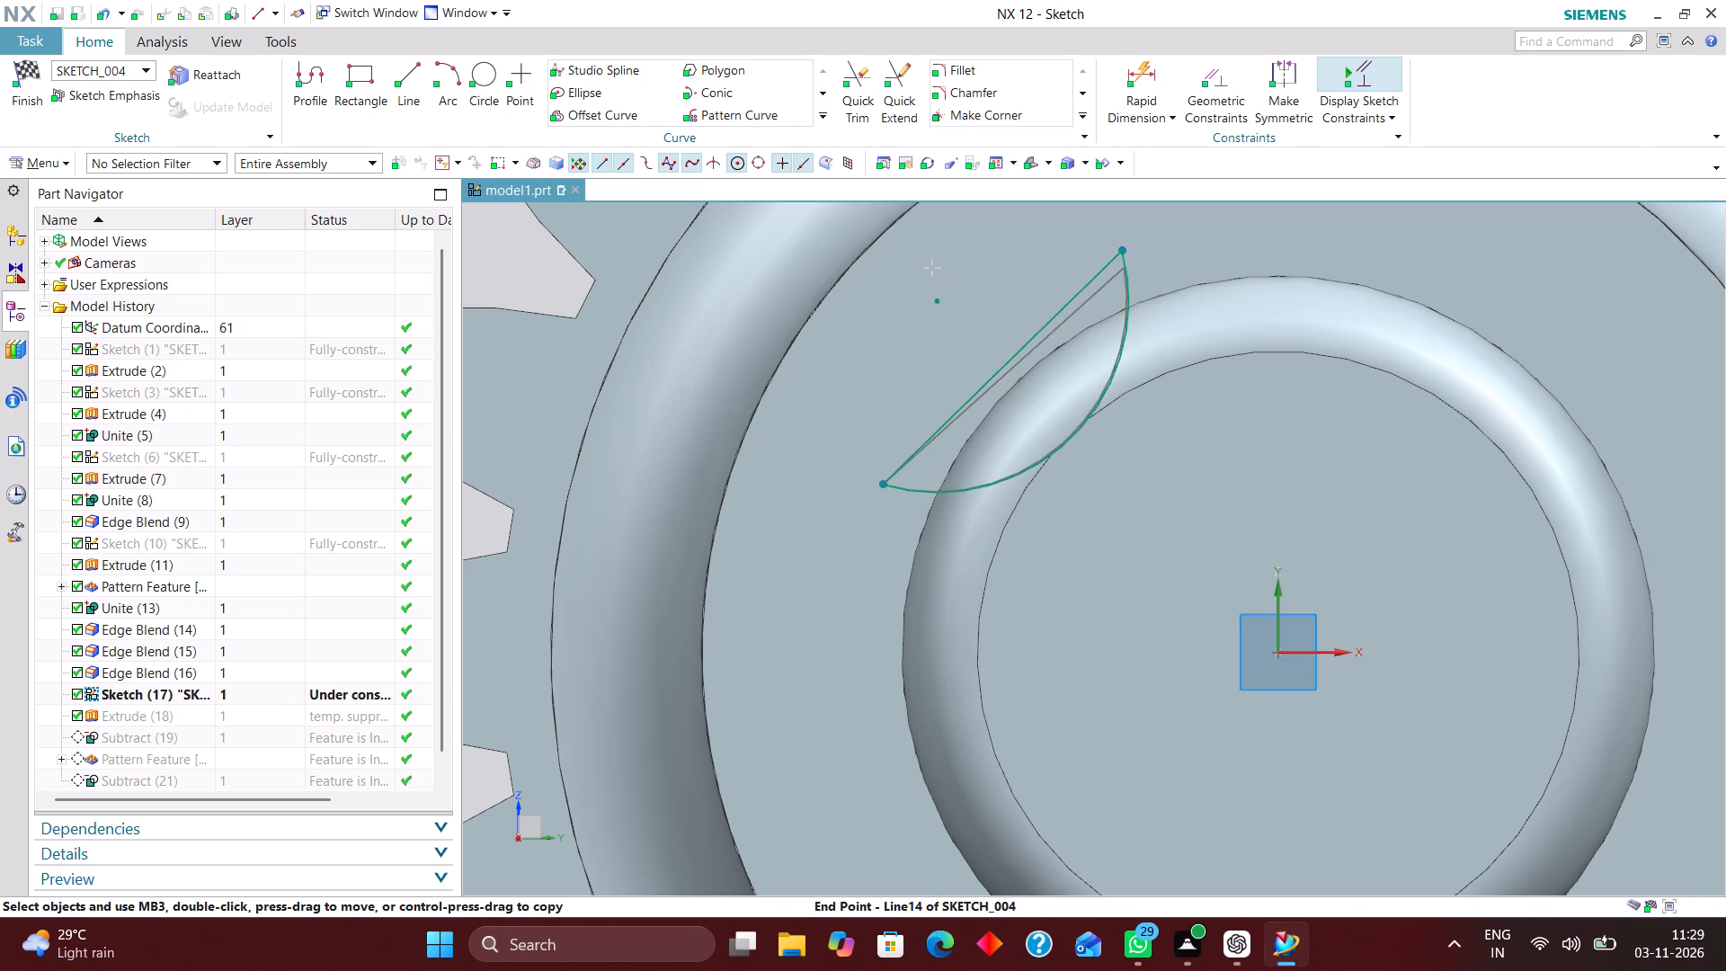
drag(1122, 251, 1121, 246)
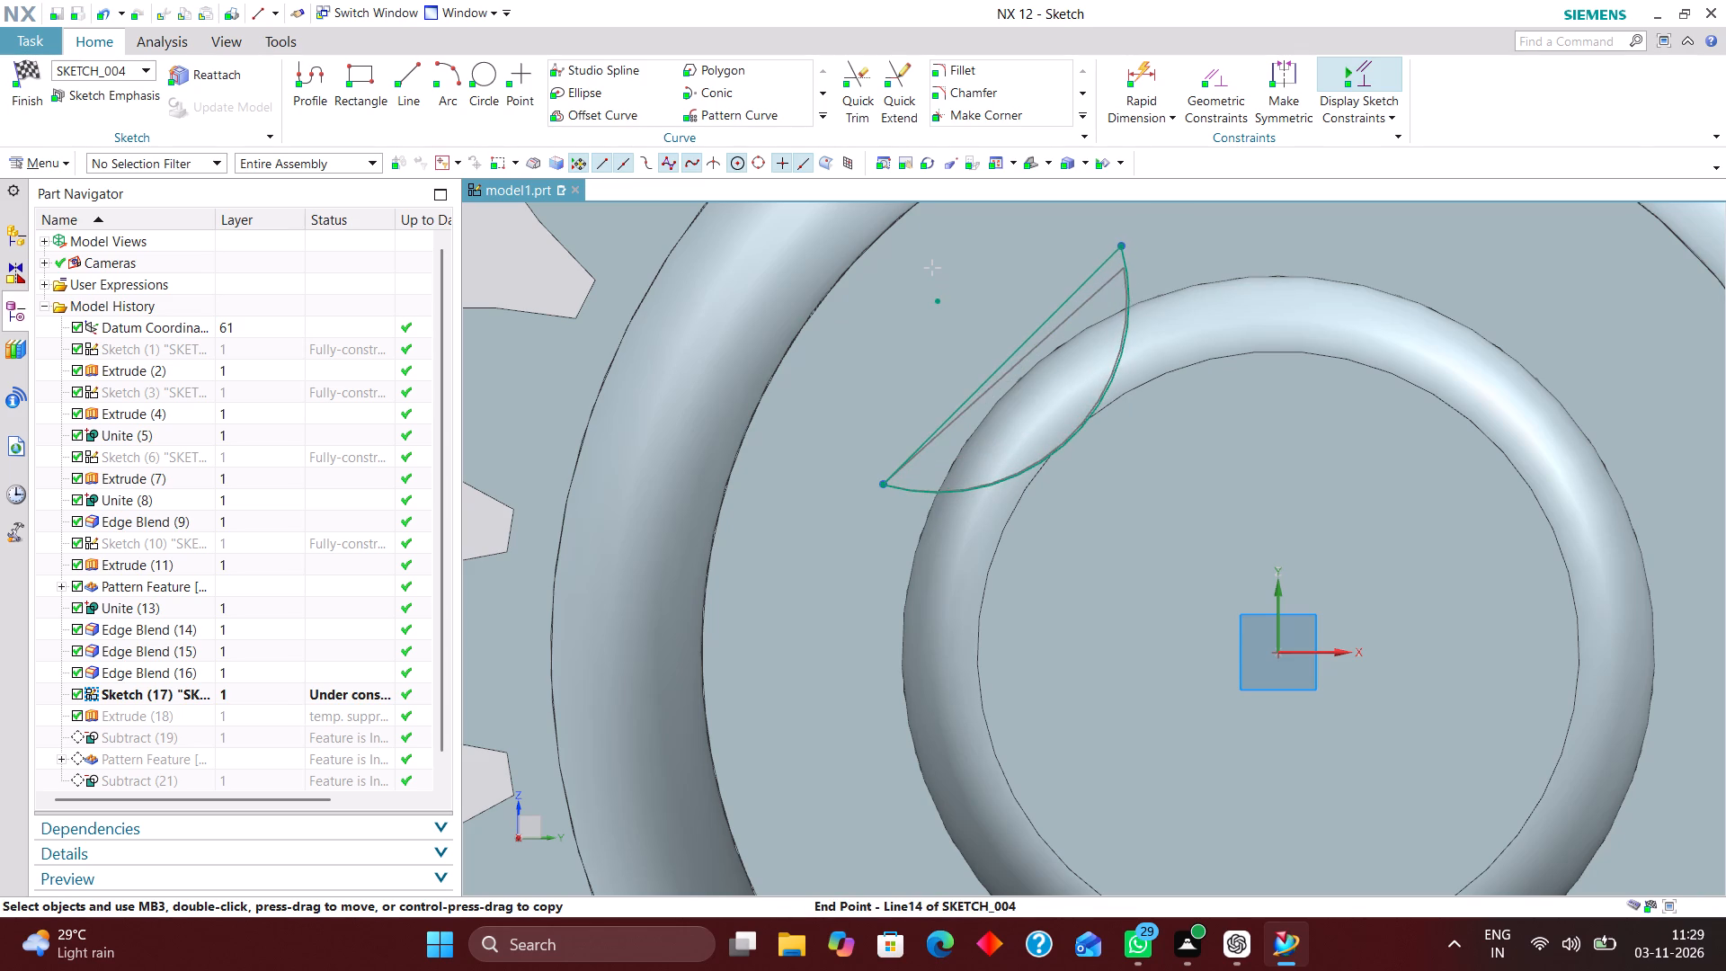
drag(1121, 246, 1119, 246)
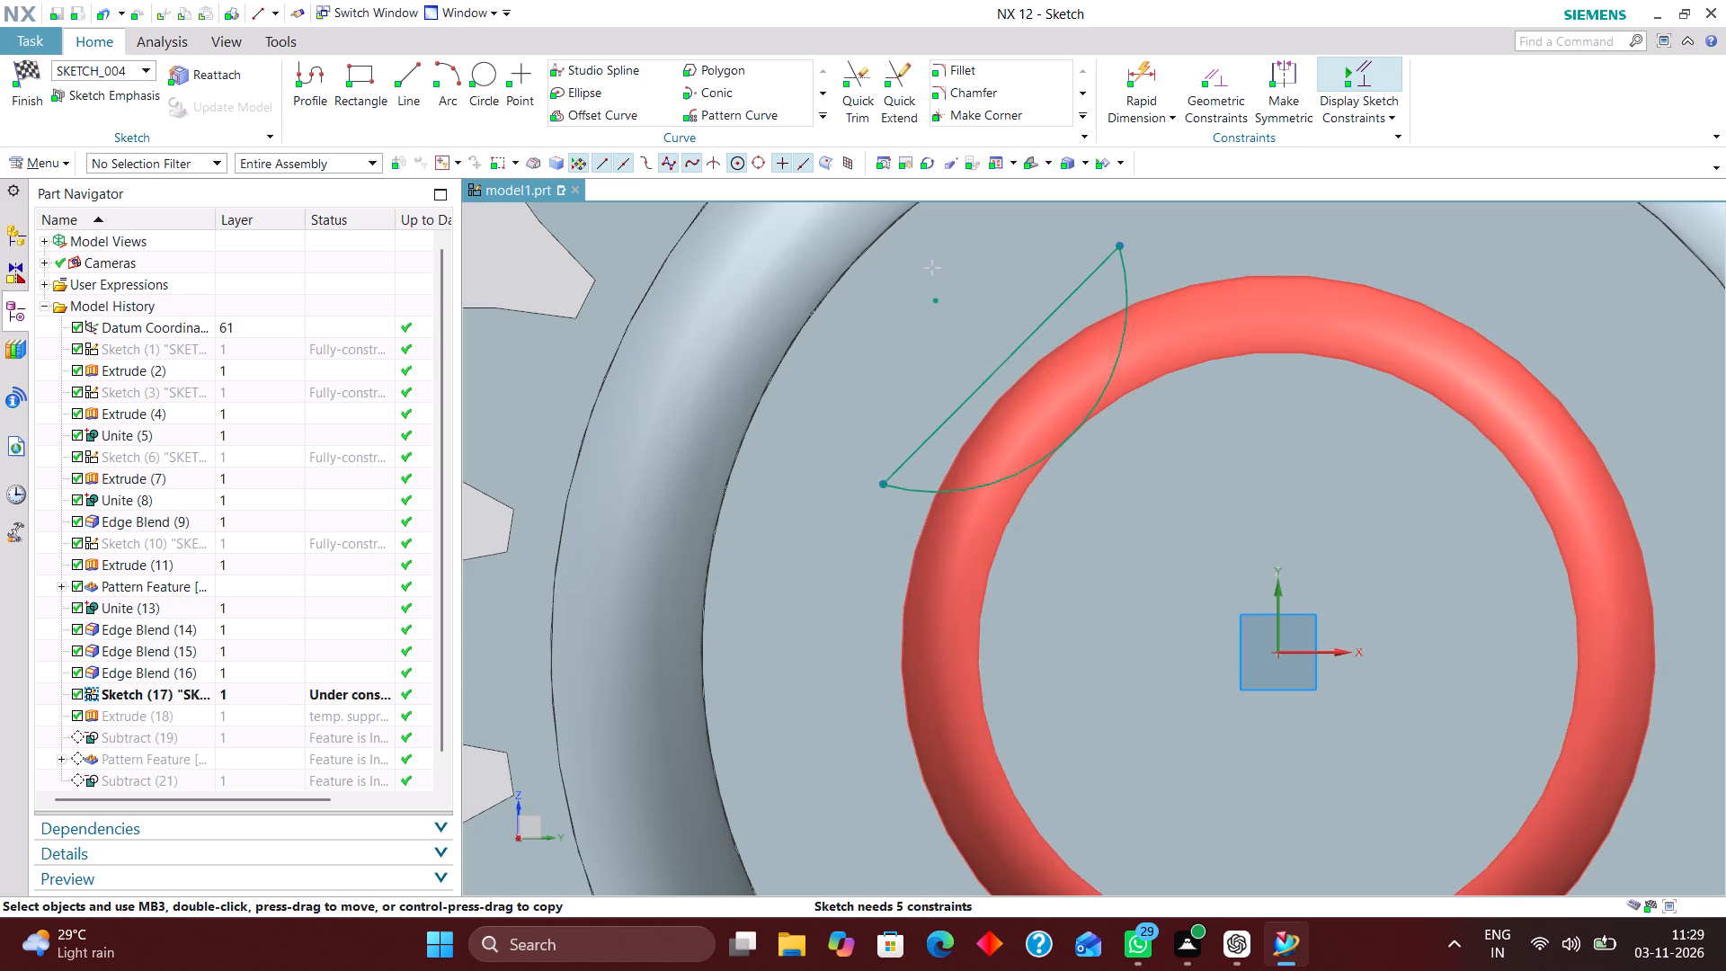
click(22, 76)
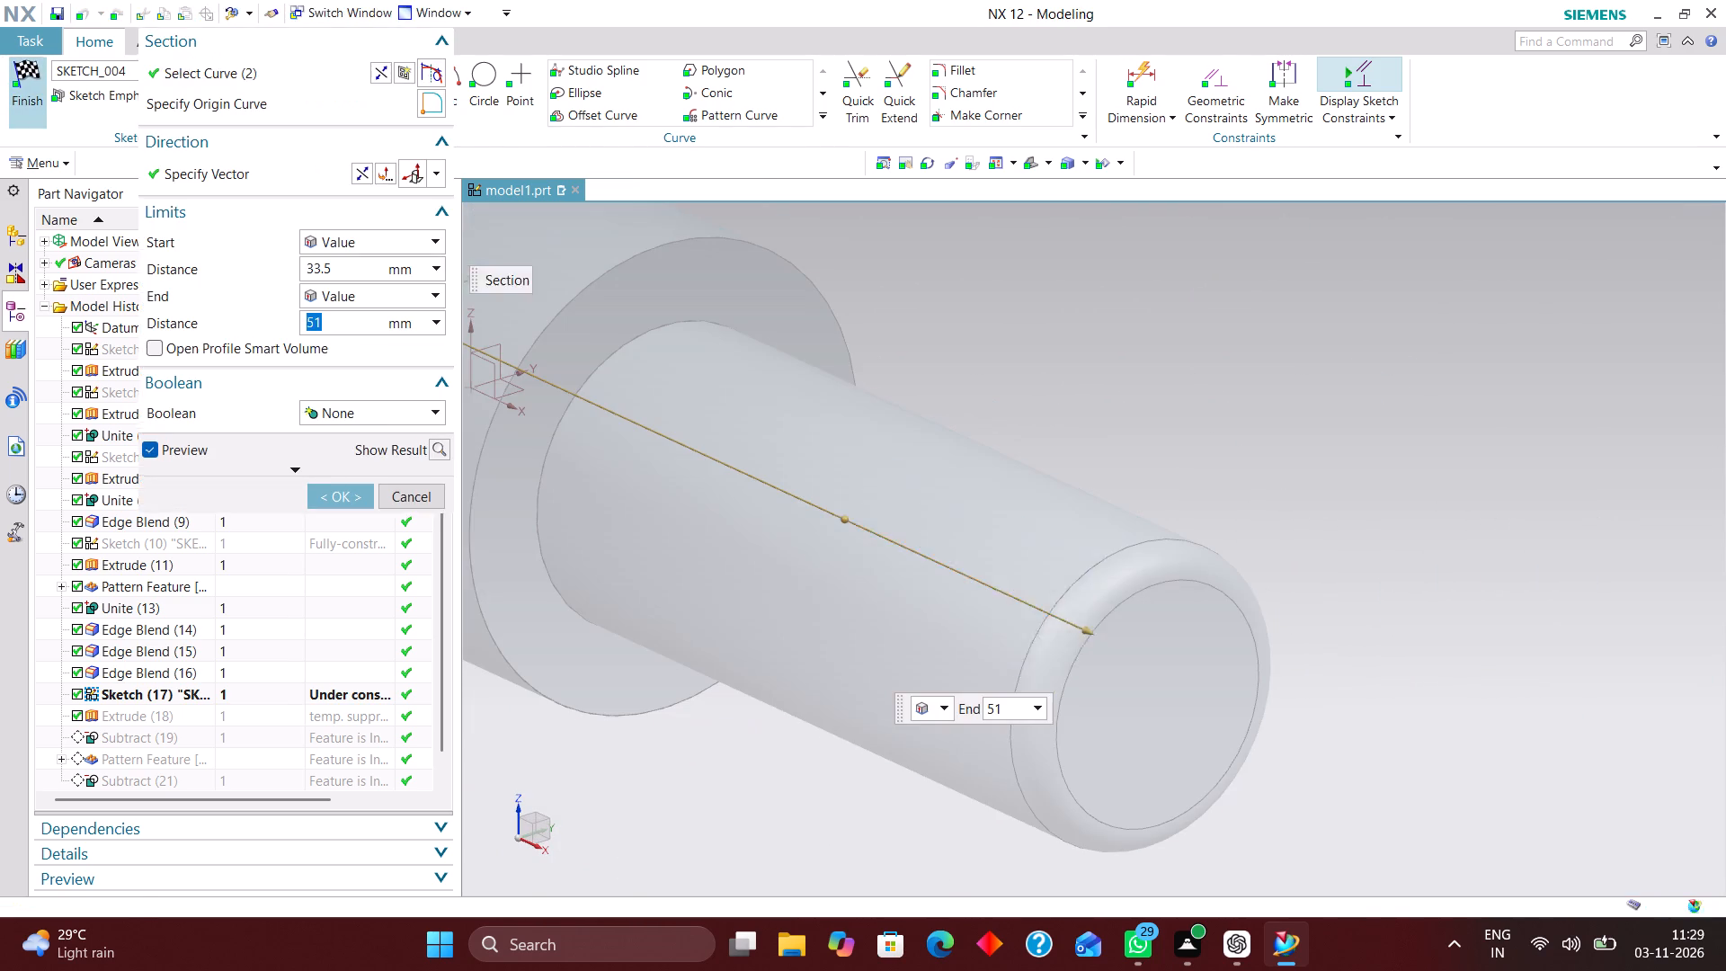
click(360, 495)
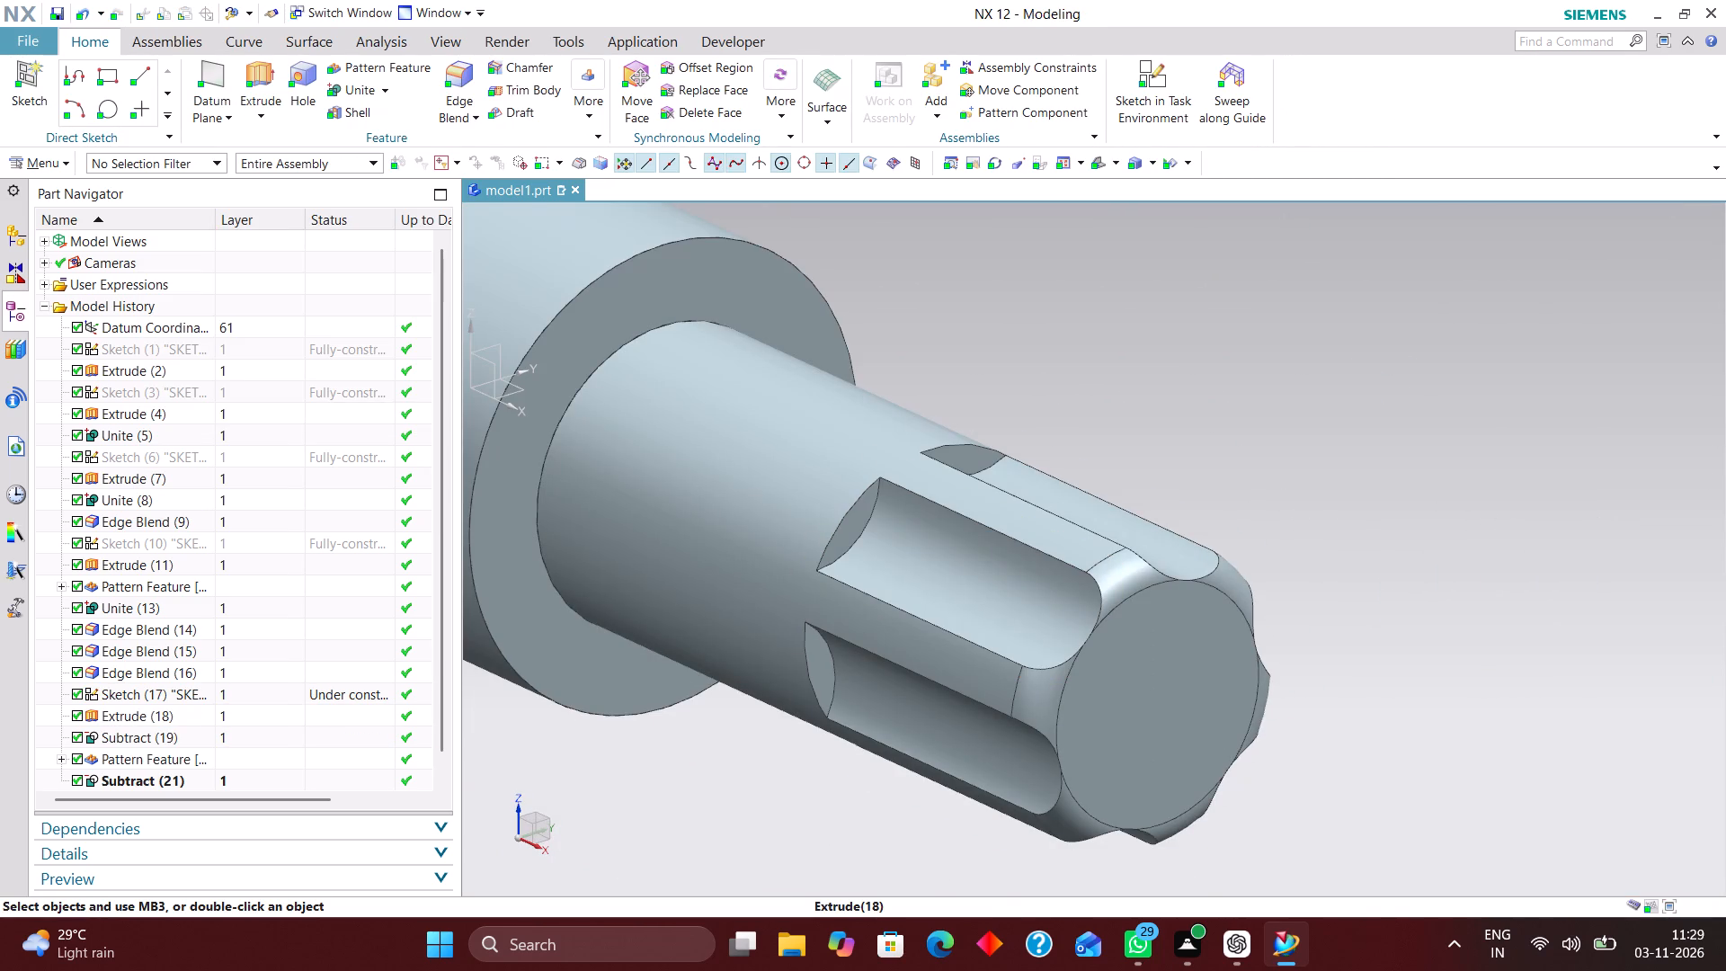
Edit the recess's circular pattern to a count of 4 and a pitch angle of 360/4 degrees.
scroll(316, 630, down, 6)
click(233, 739)
right_click(235, 738)
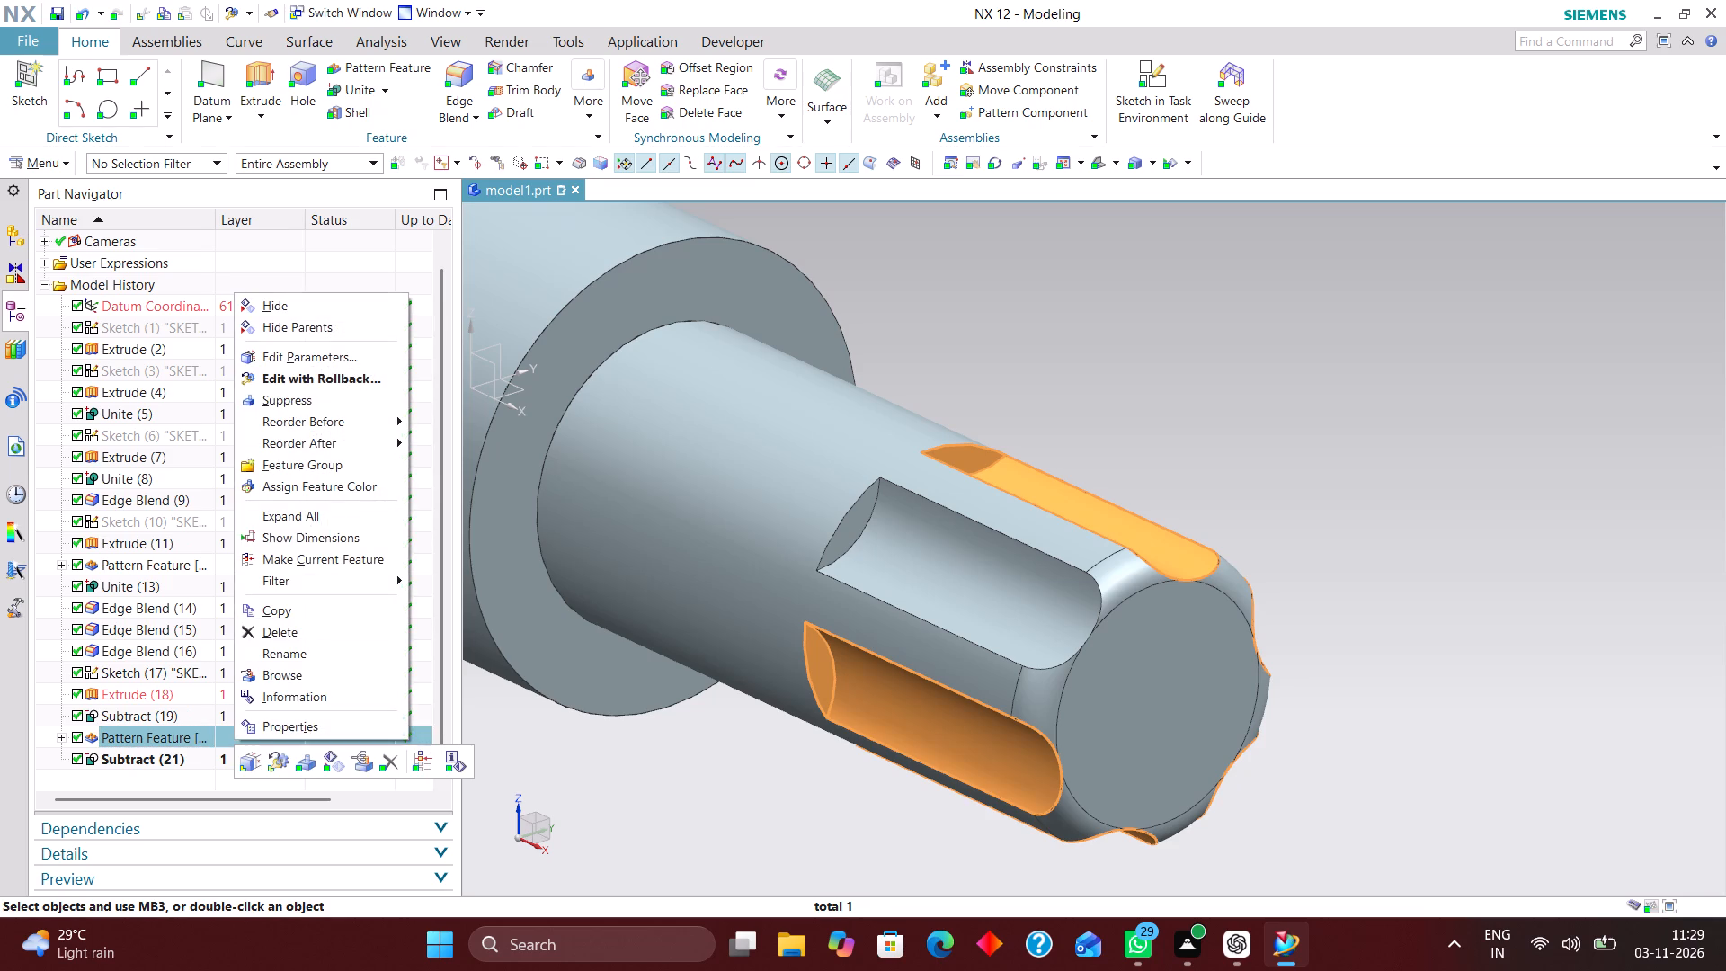
click(330, 374)
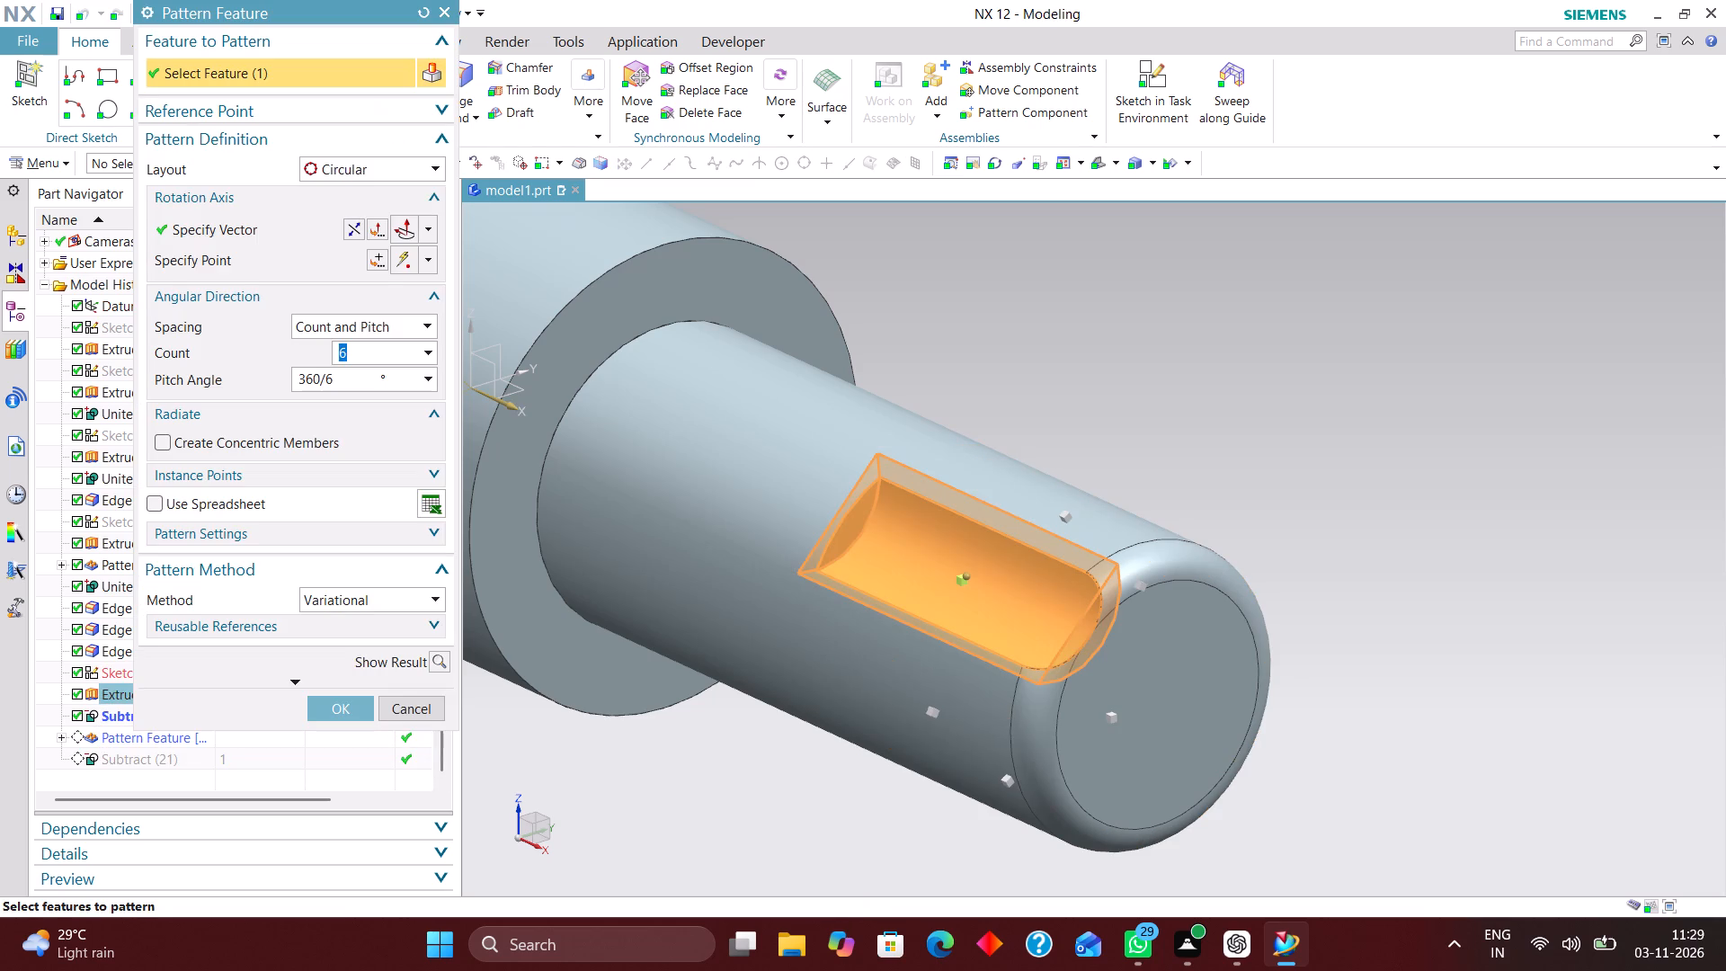
key(4)
key(Return)
drag(341, 378, 334, 377)
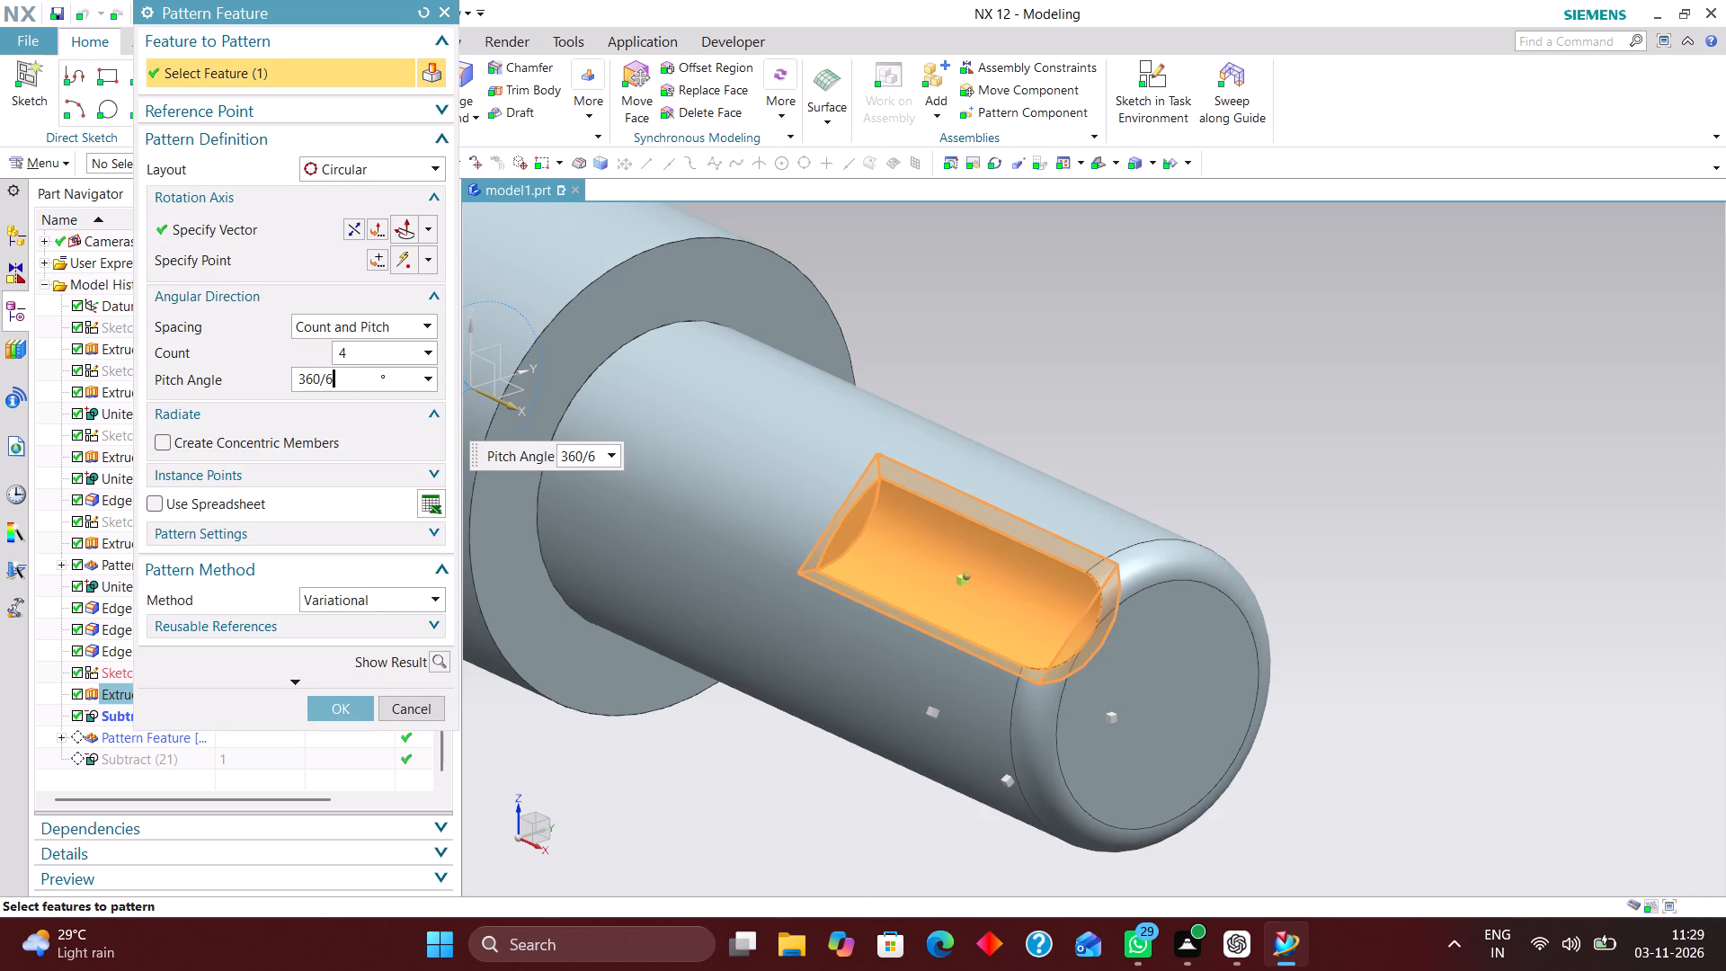
drag(334, 377, 326, 379)
key(4)
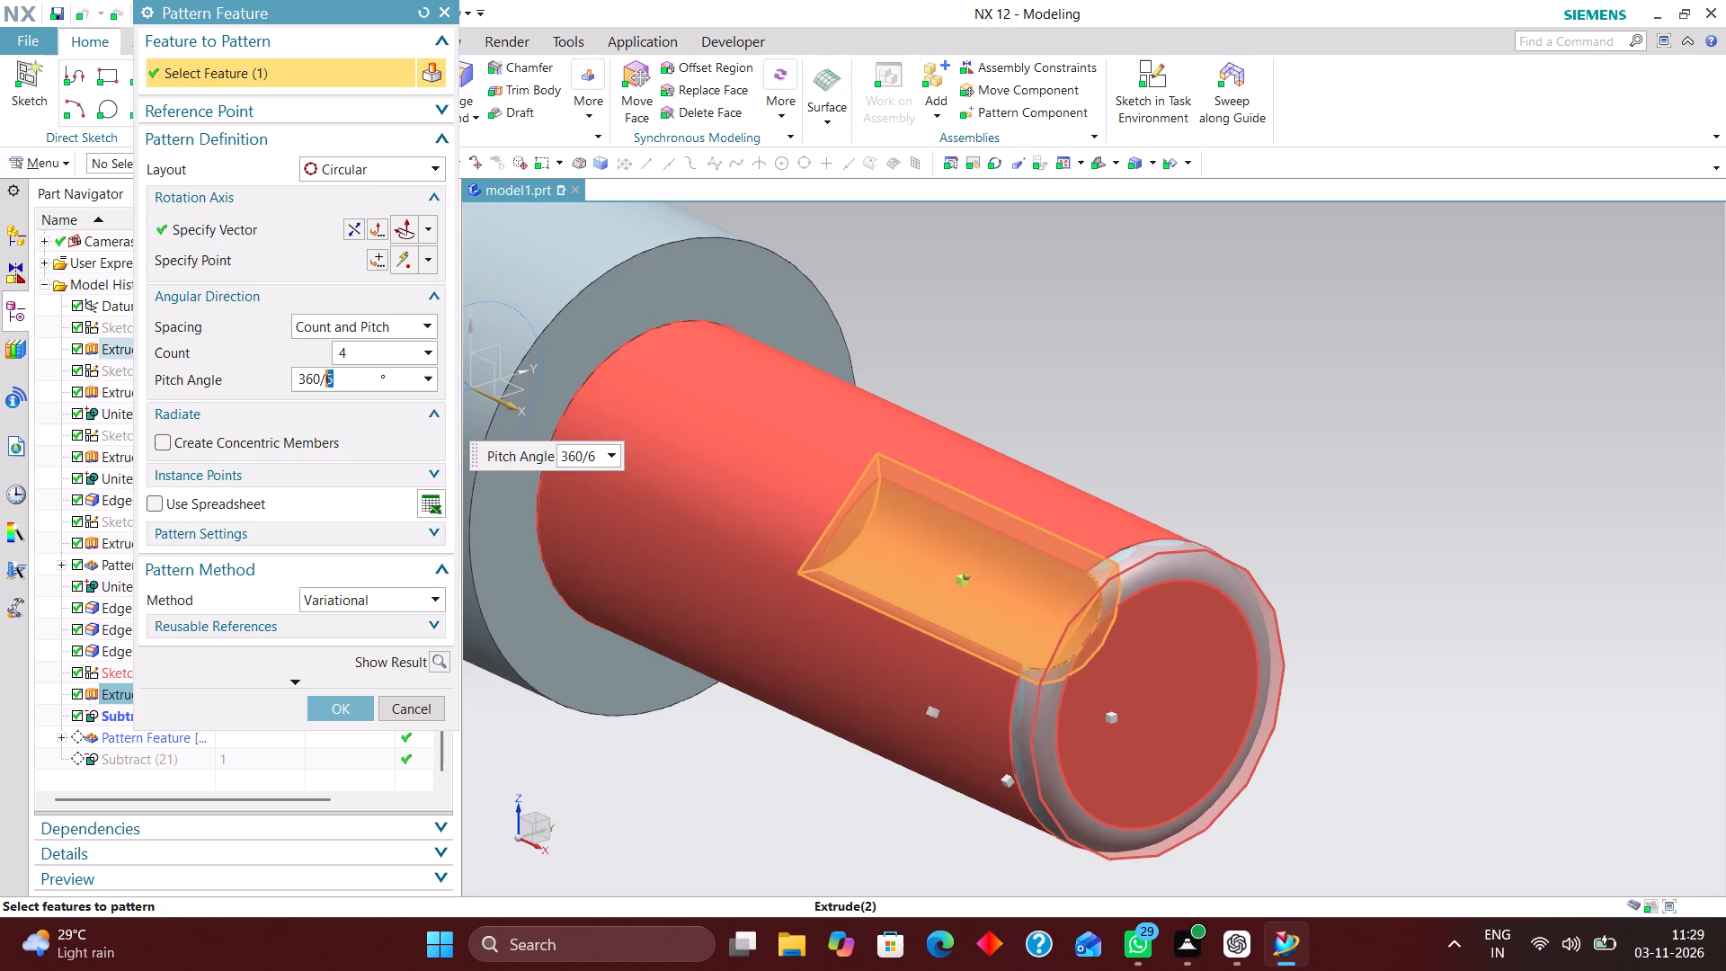
key(Return)
click(345, 707)
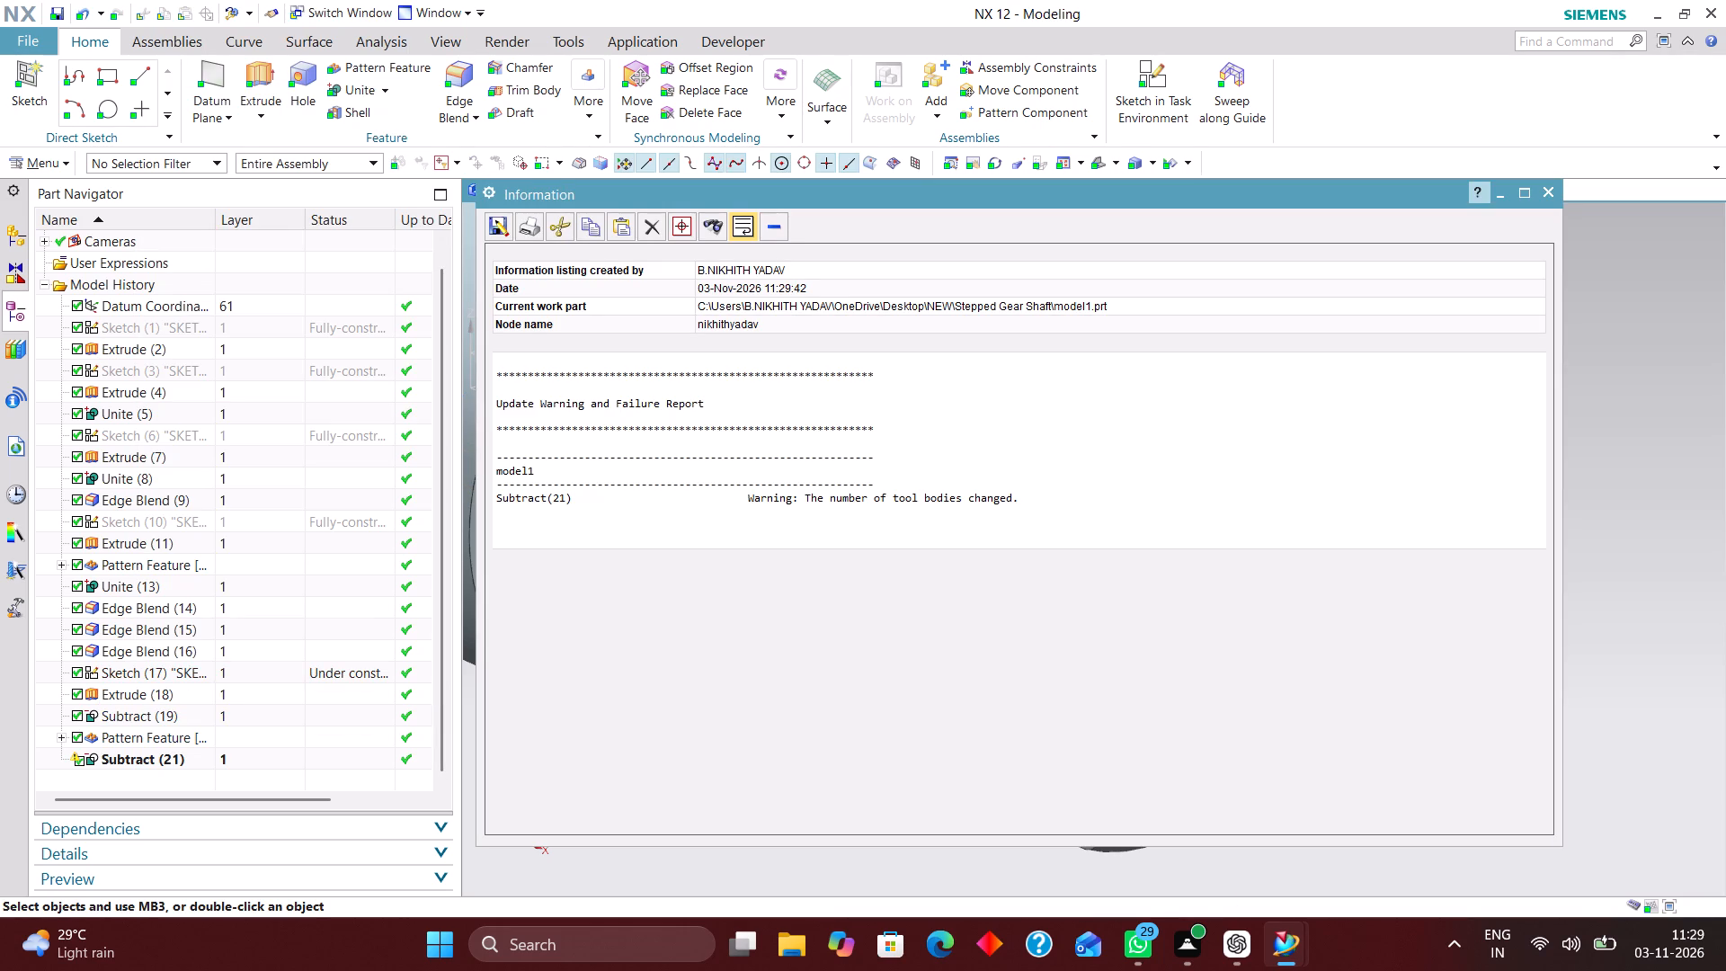
click(1547, 190)
Examine the patterned recesses around the shaft's thin end from oblique angles and end-on.
middle_drag(1432, 419, 1368, 416)
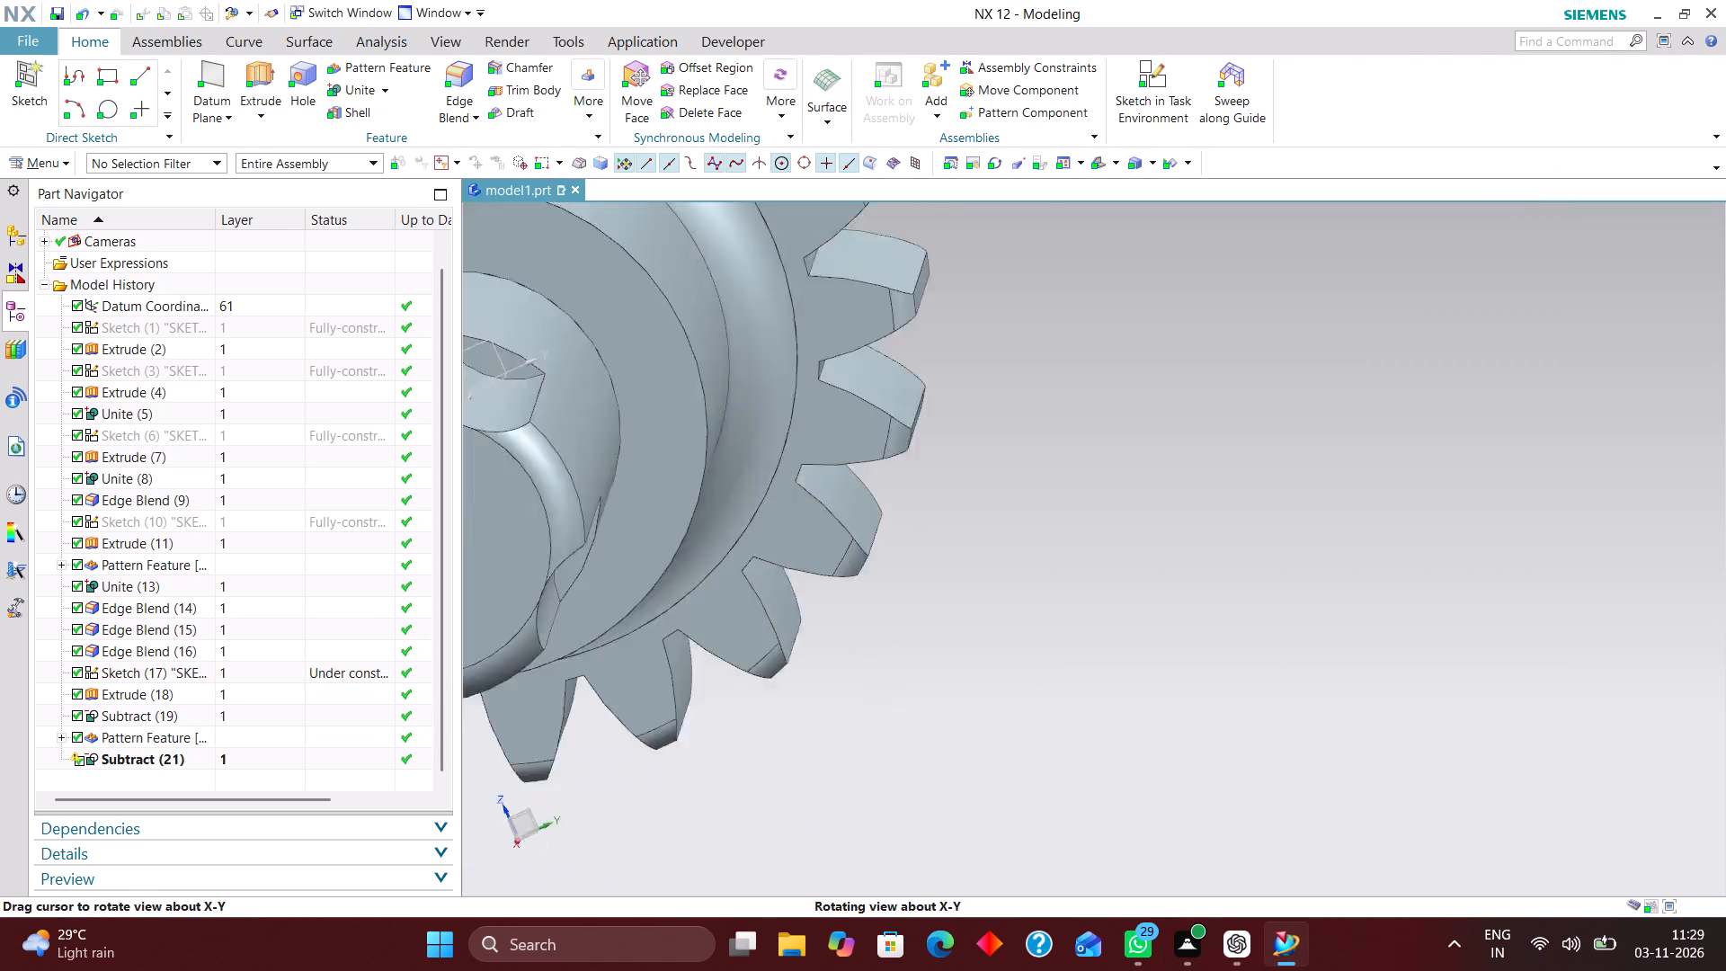
middle_drag(1368, 416, 1454, 428)
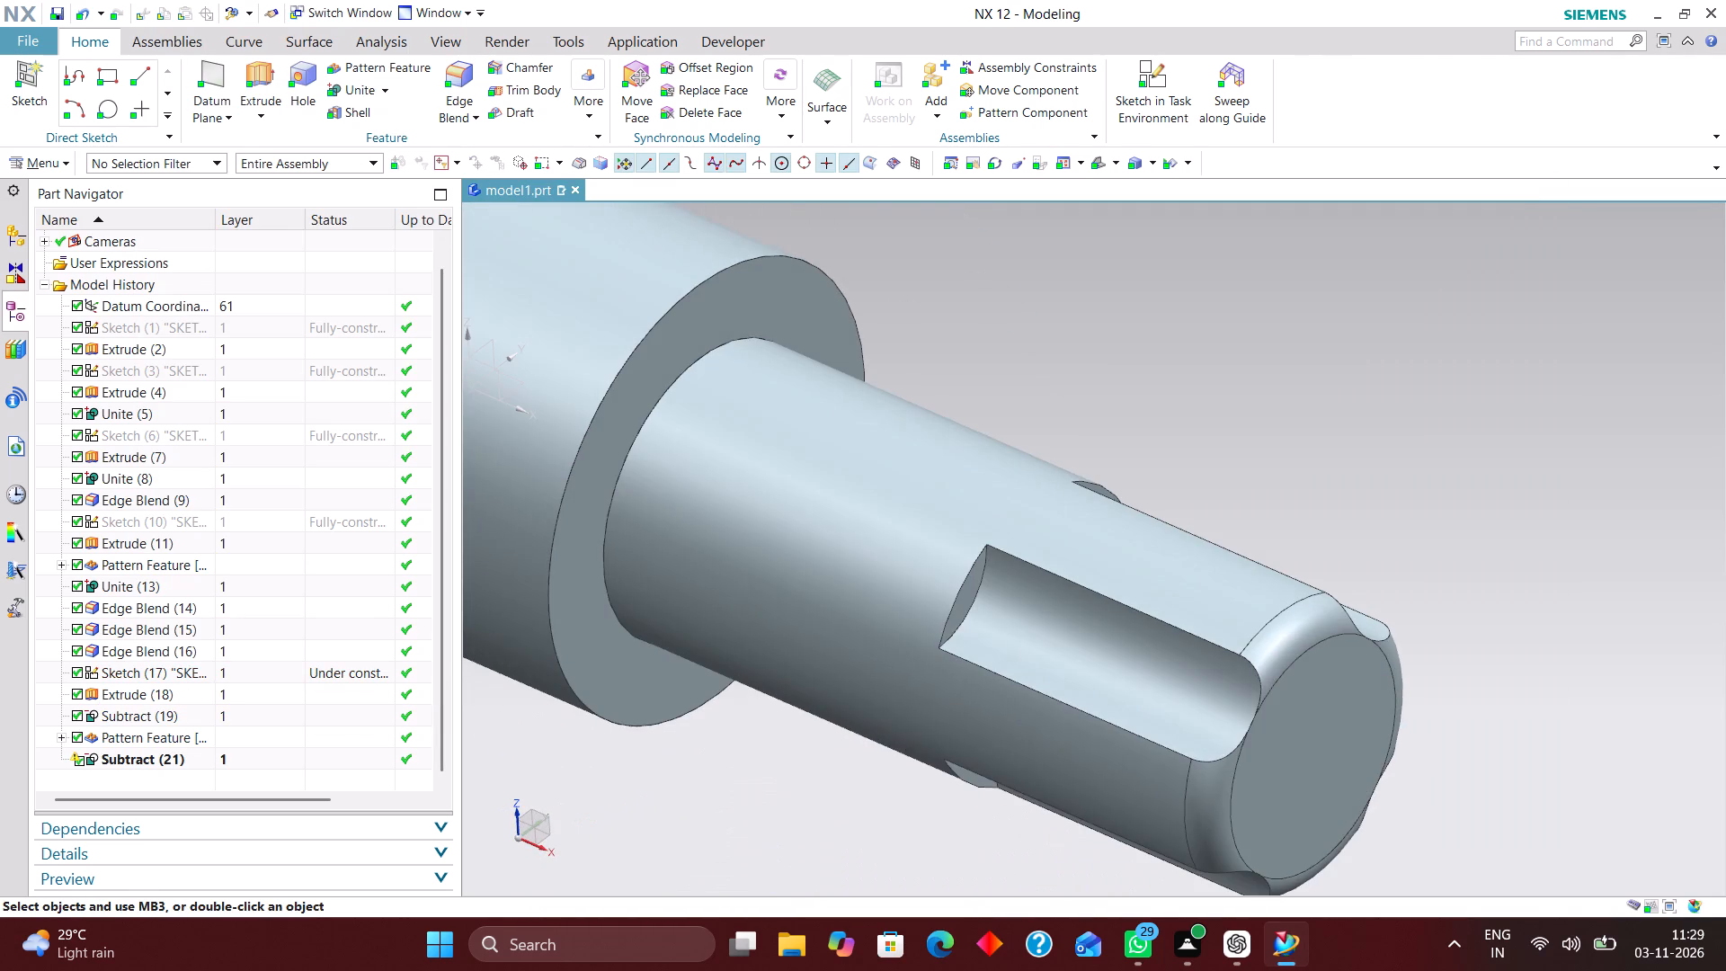
scroll(1398, 345, up, 1)
scroll(1299, 345, down, 3)
middle_drag(1387, 399, 1361, 414)
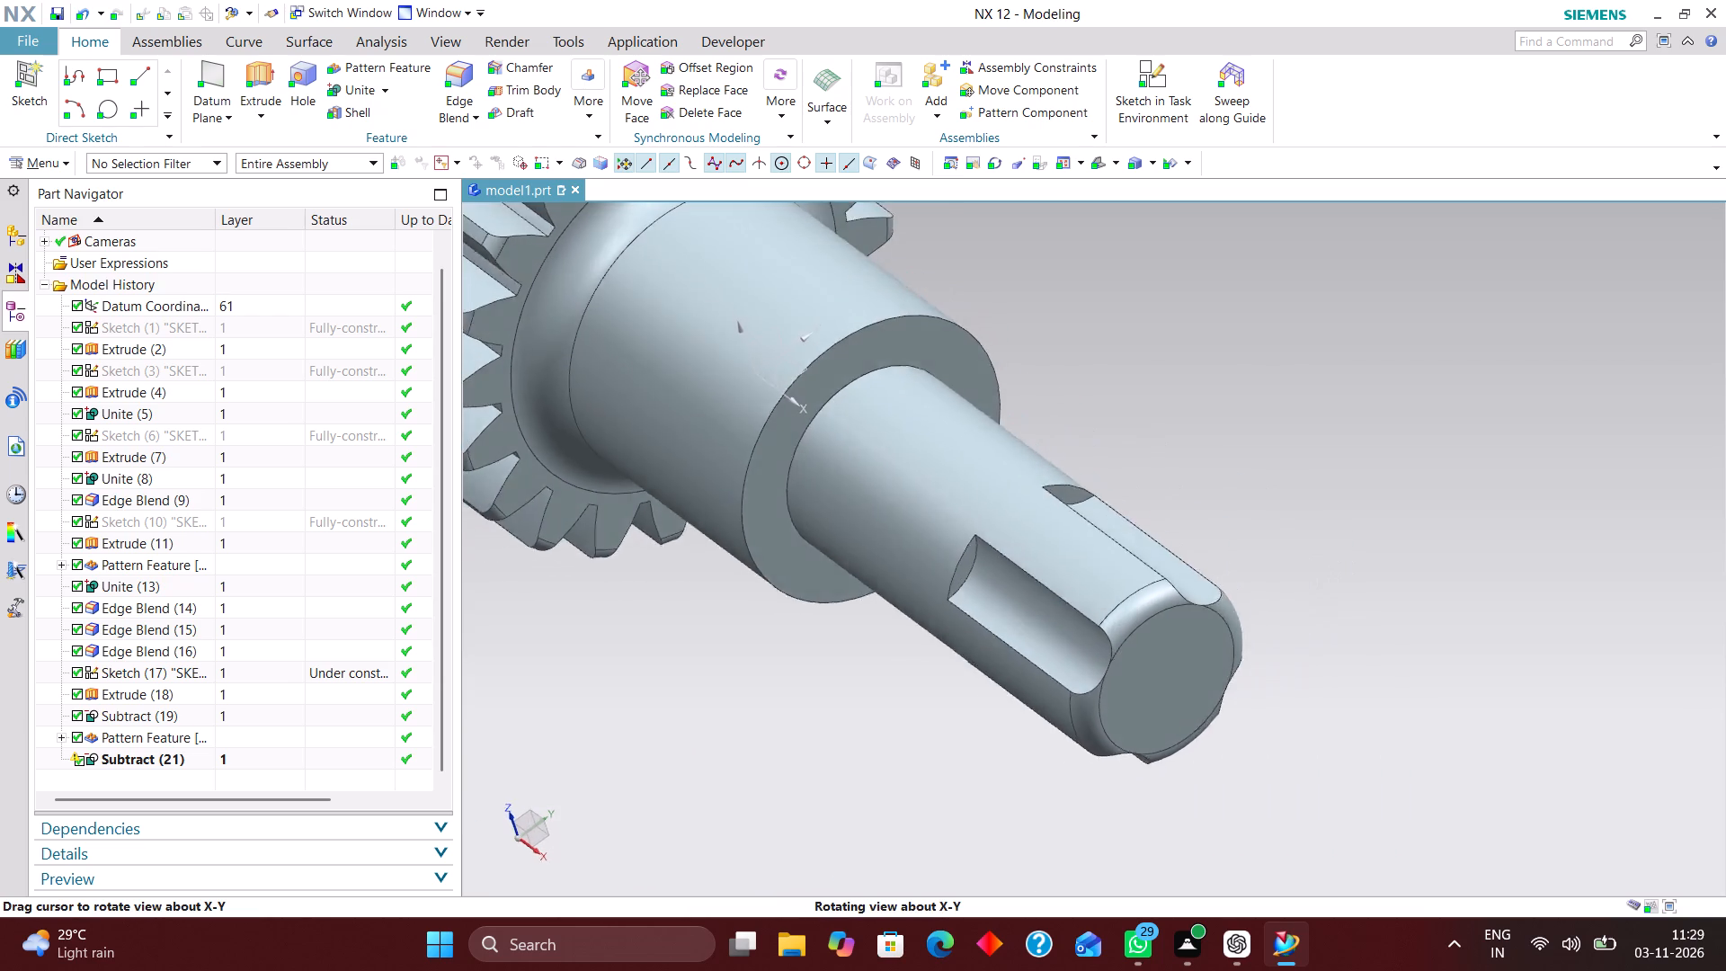
middle_drag(1361, 414, 1352, 411)
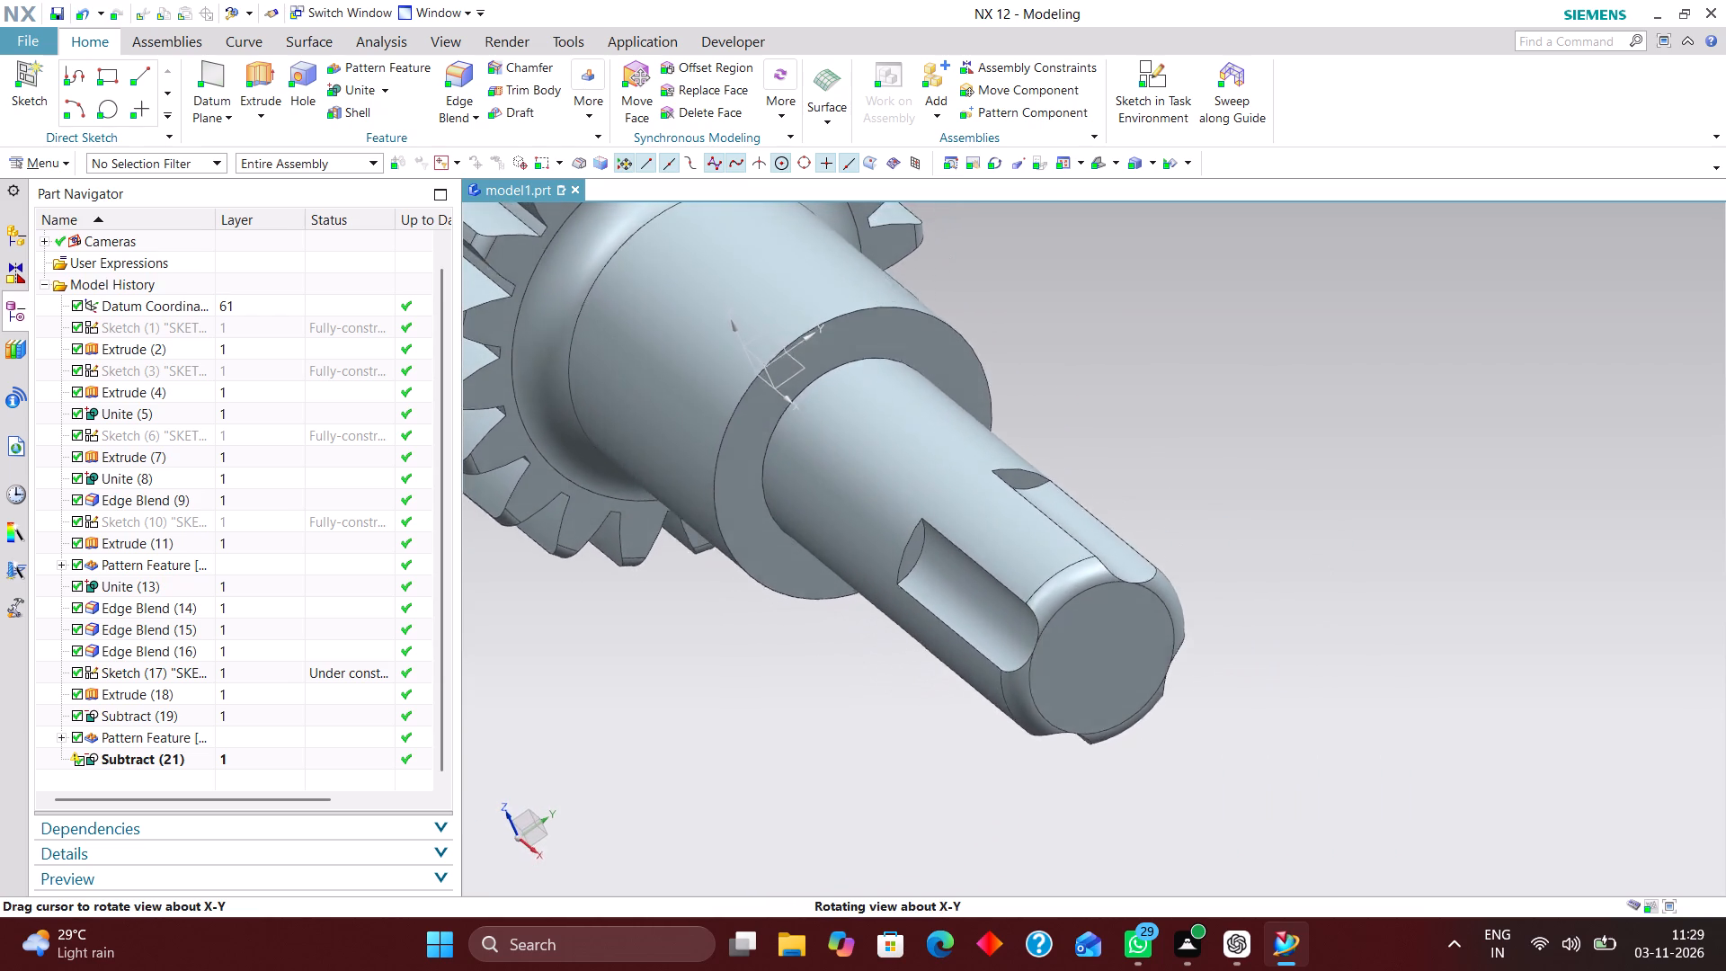
middle_drag(1352, 411, 1338, 402)
middle_drag(1309, 407, 1304, 413)
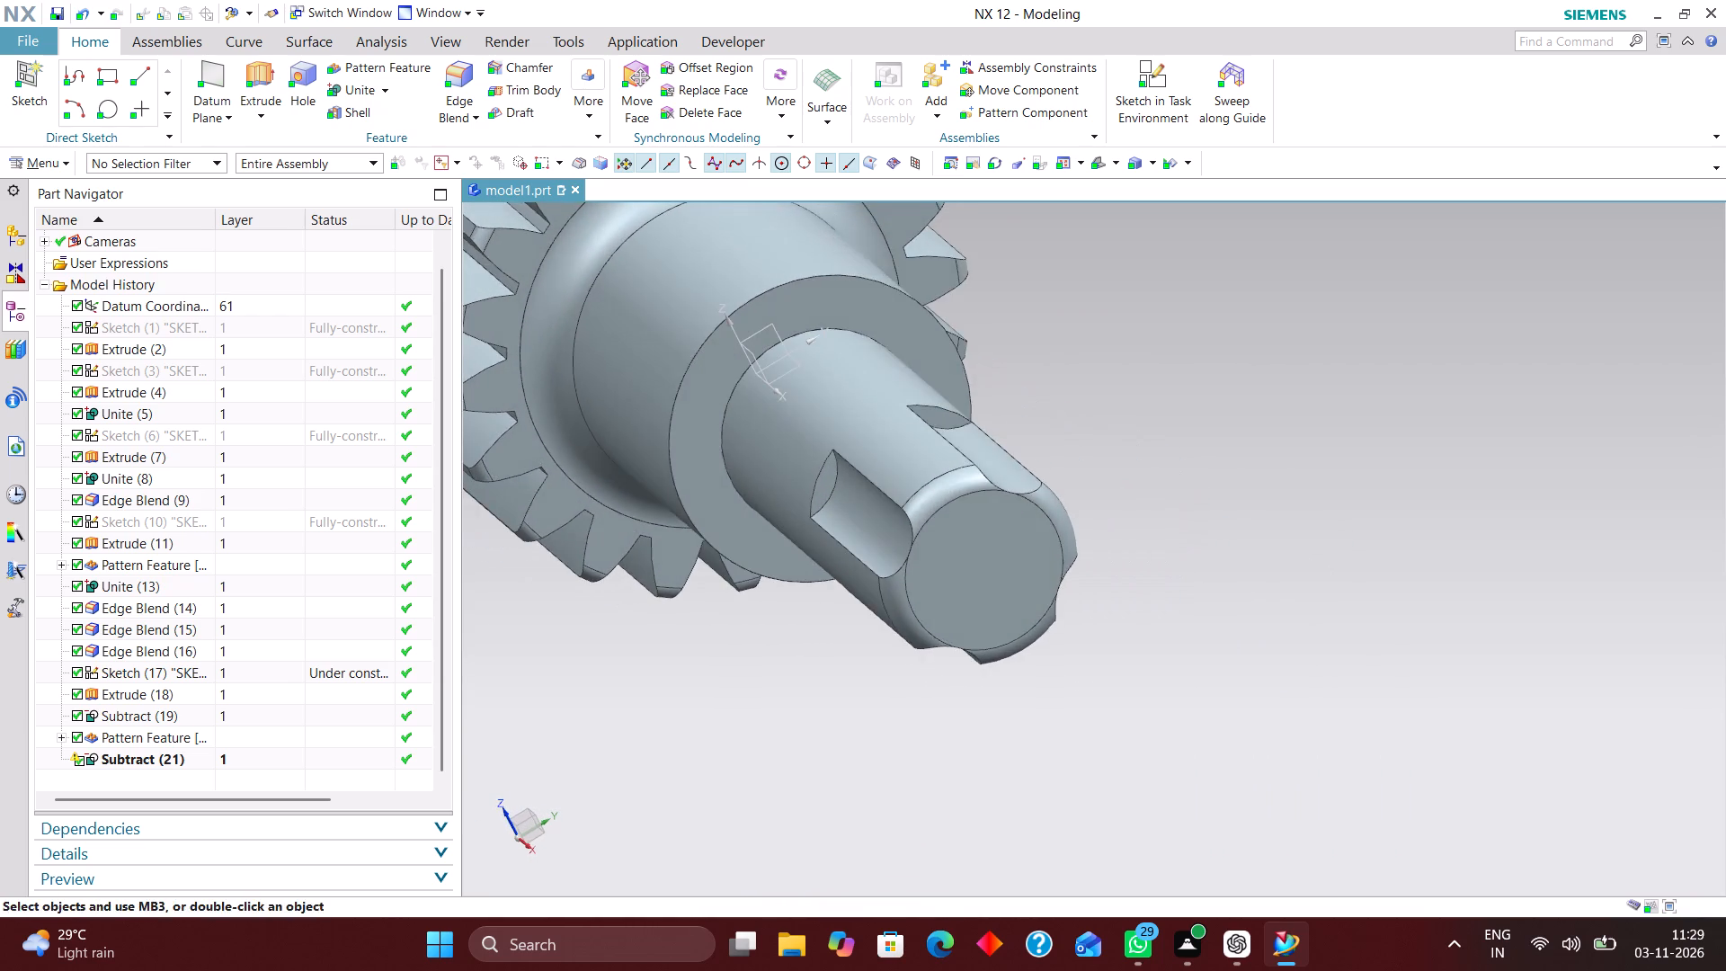
middle_drag(1304, 413, 1290, 425)
middle_click(1289, 425)
right_drag(1432, 376, 1275, 392)
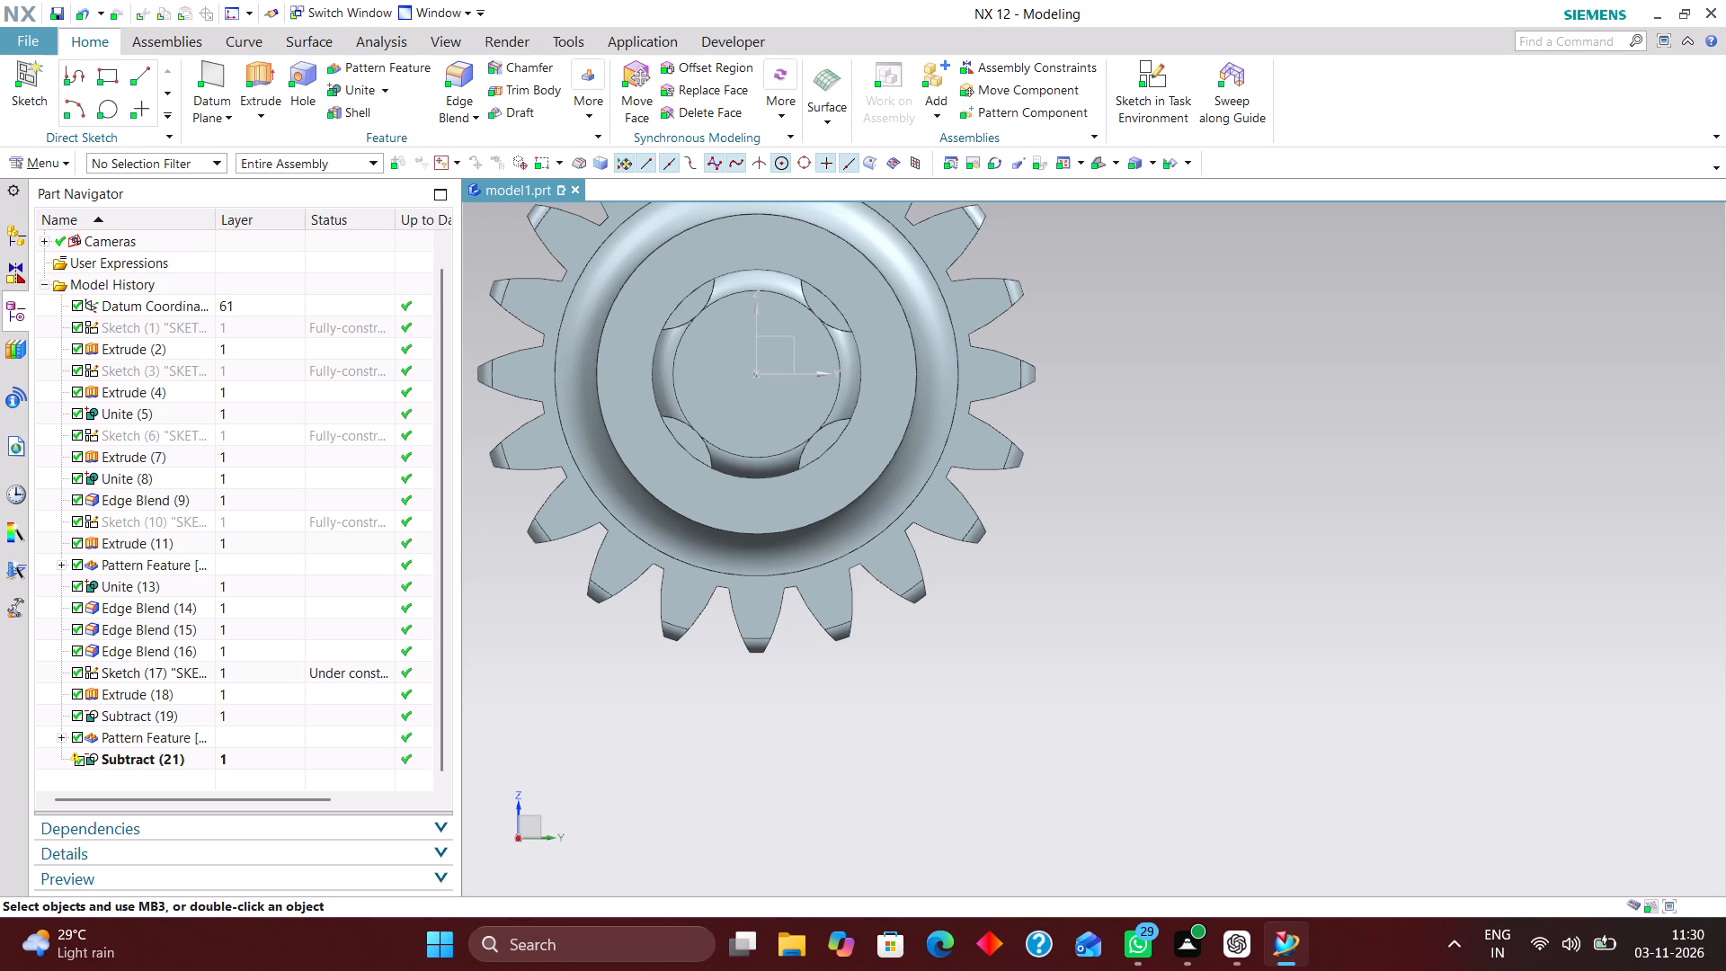
scroll(1355, 456, down, 1)
scroll(865, 316, up, 3)
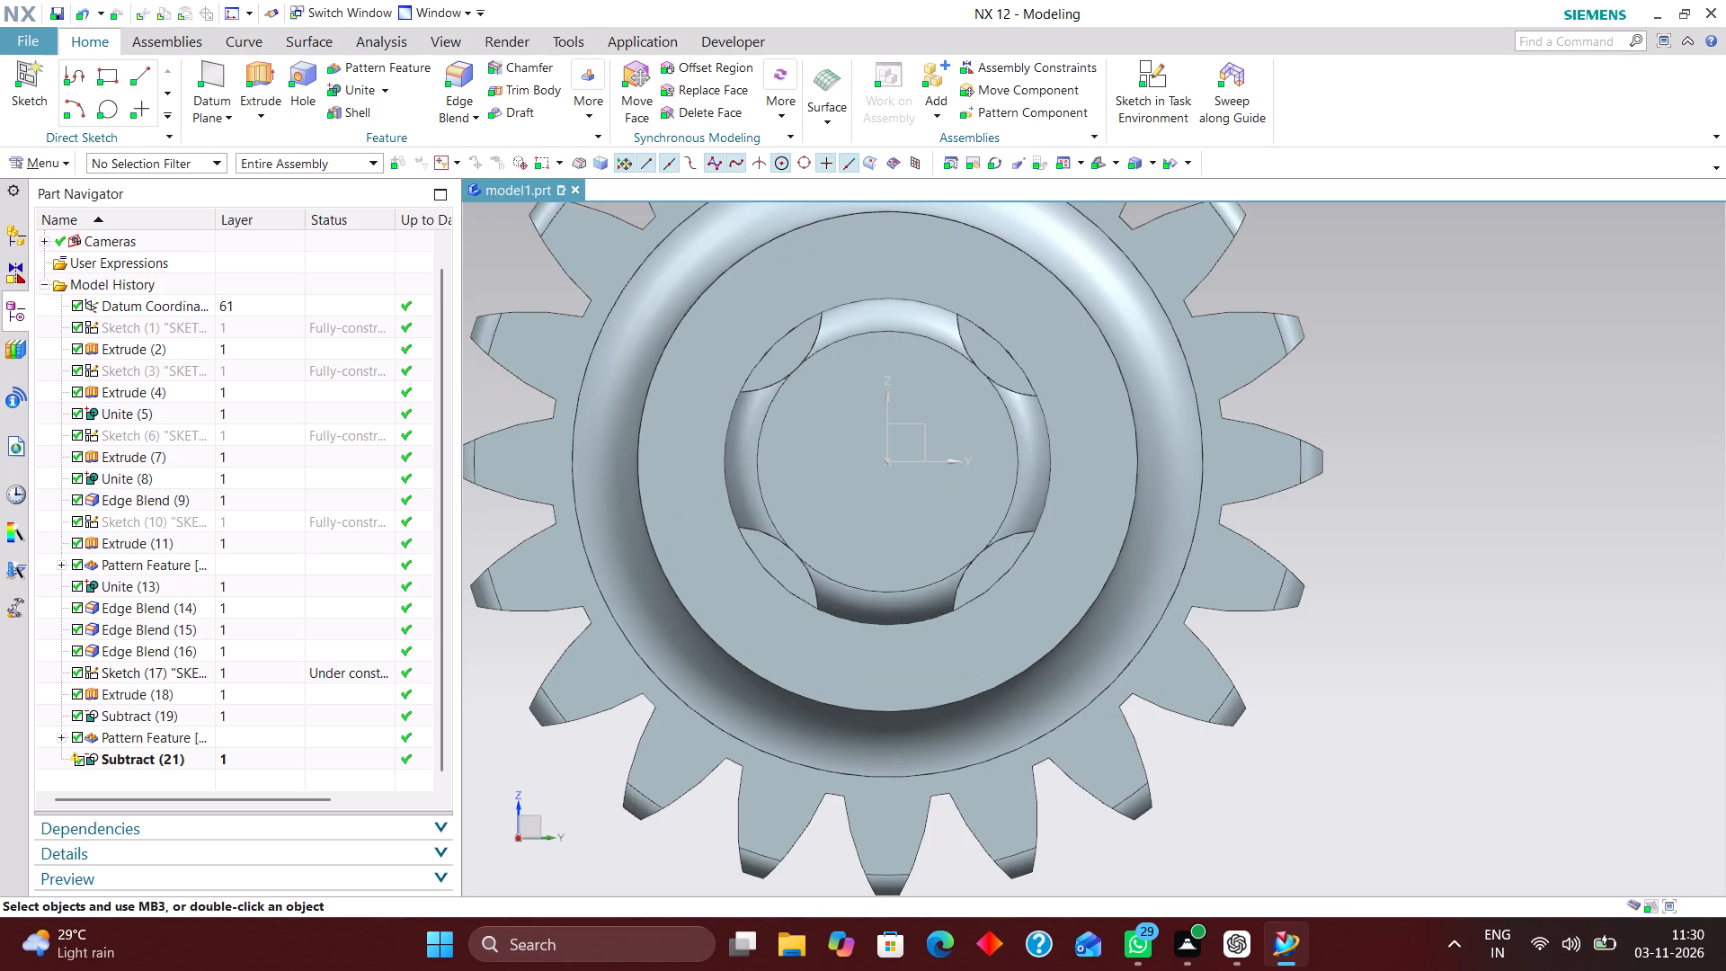
Reopen the recess extrude's section sketch and move the chord's lower endpoint further outward to enlarge the arc profile.
middle_drag(874, 334, 878, 338)
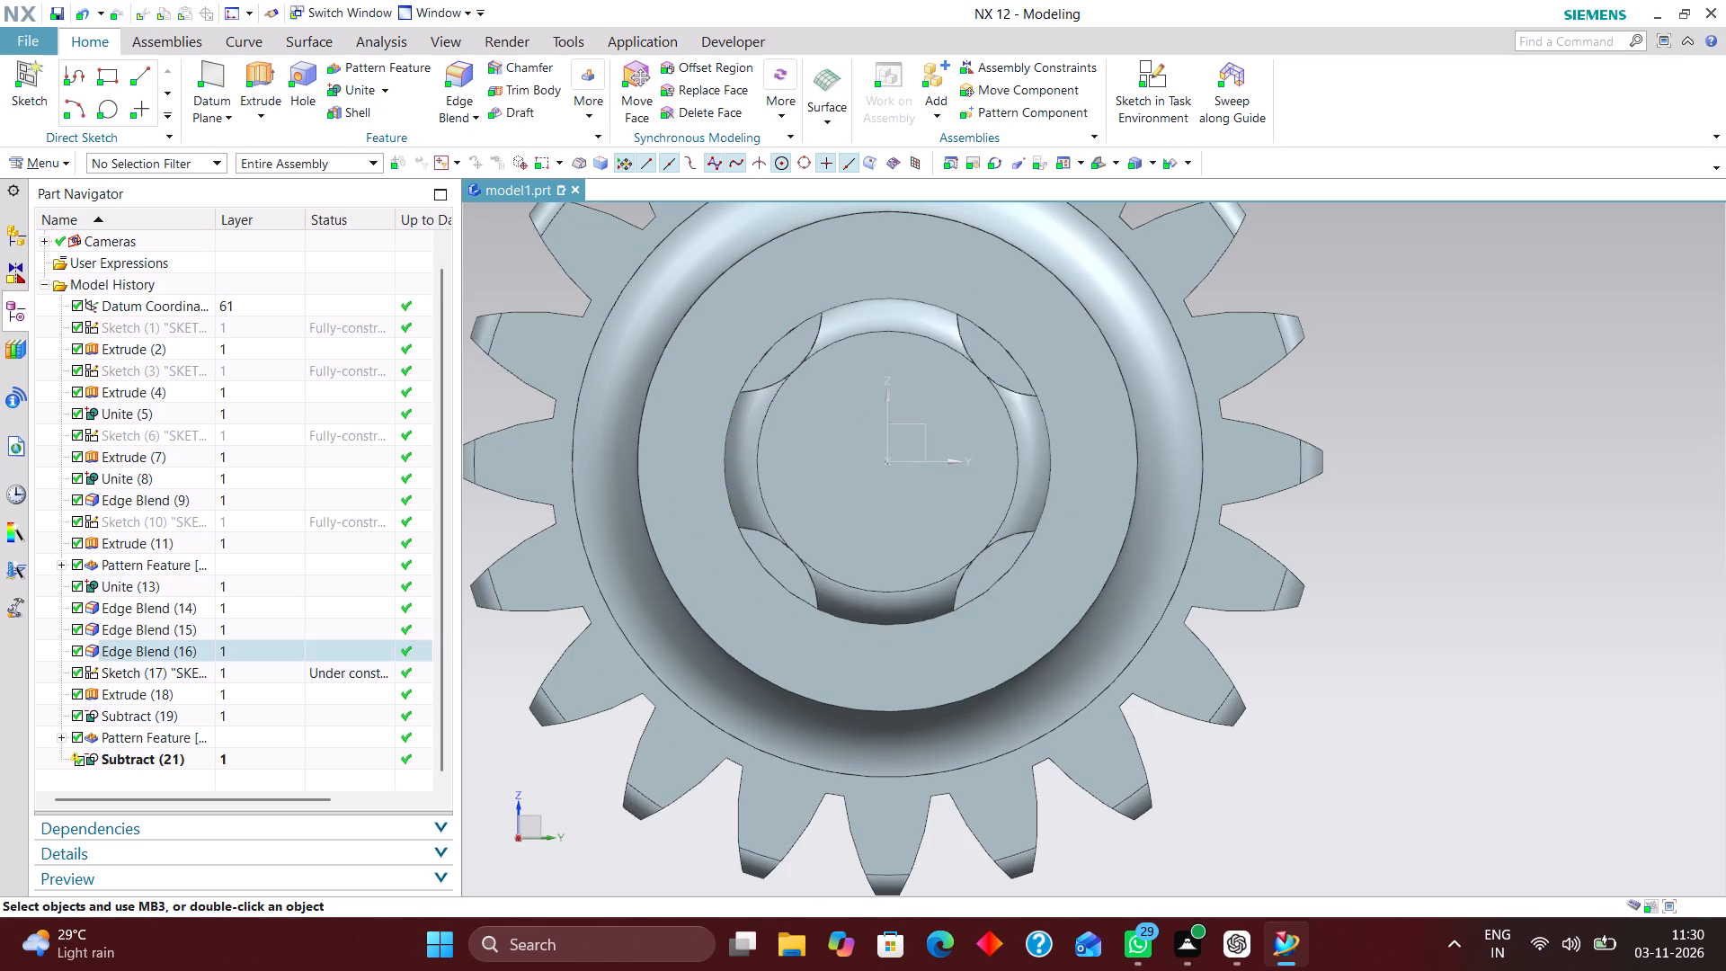
middle_drag(878, 338, 903, 355)
double_click(1115, 565)
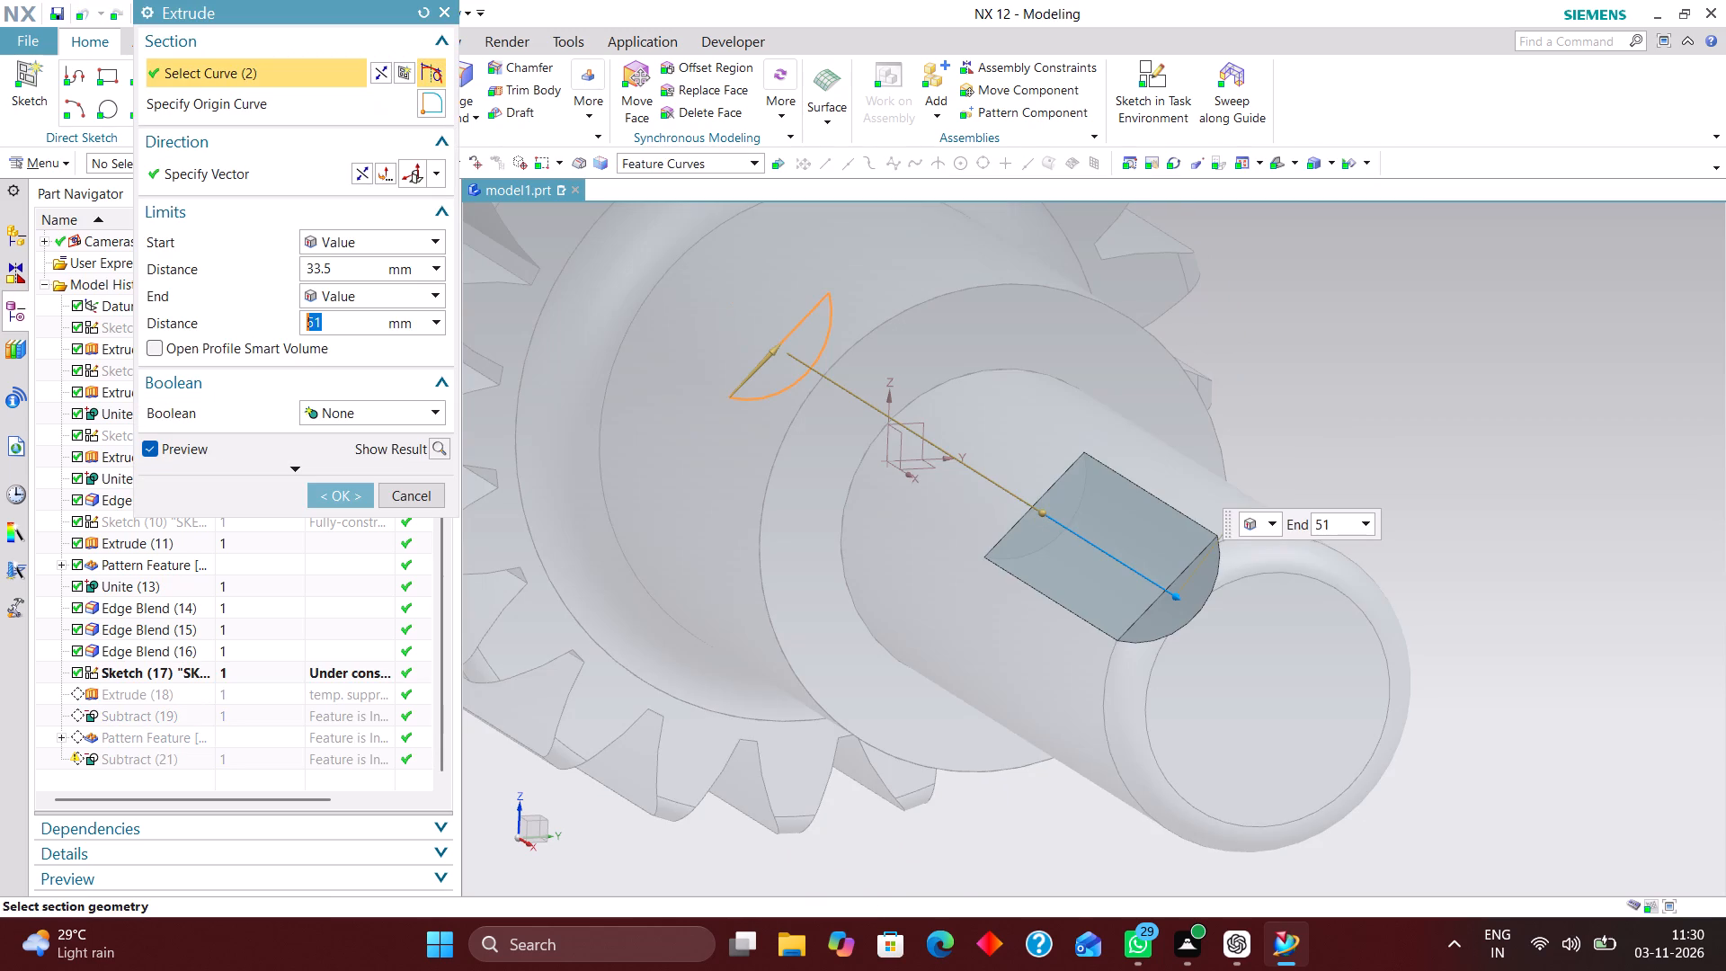
click(405, 69)
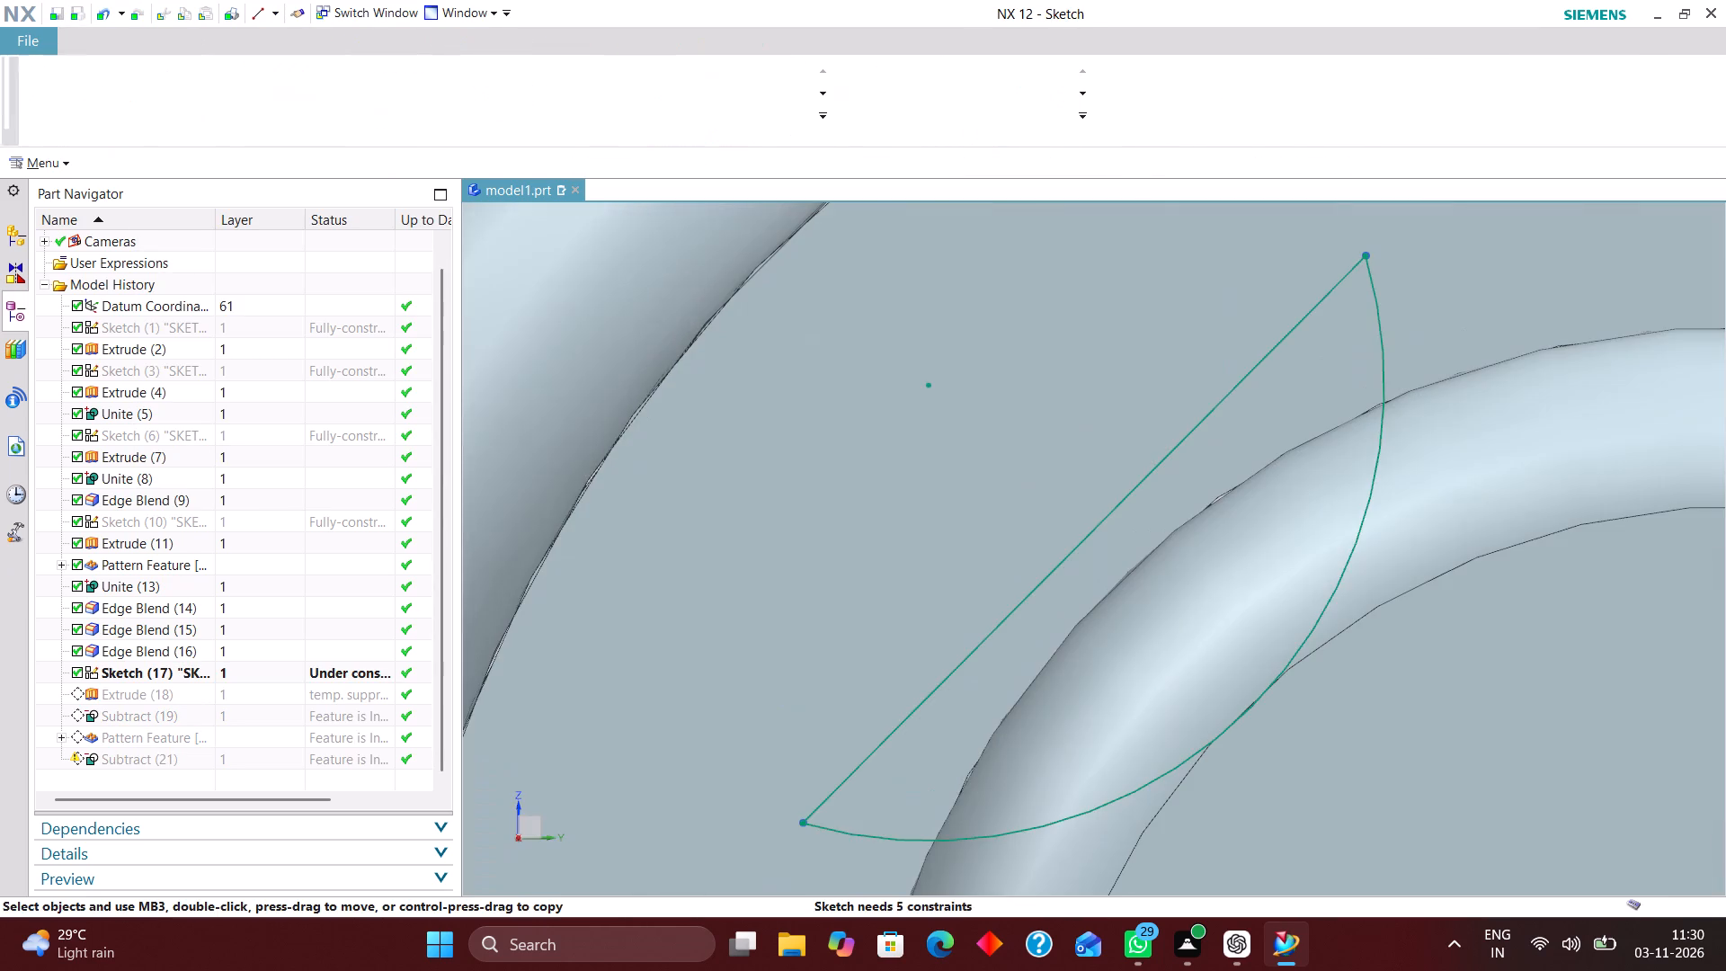
scroll(871, 367, down, 5)
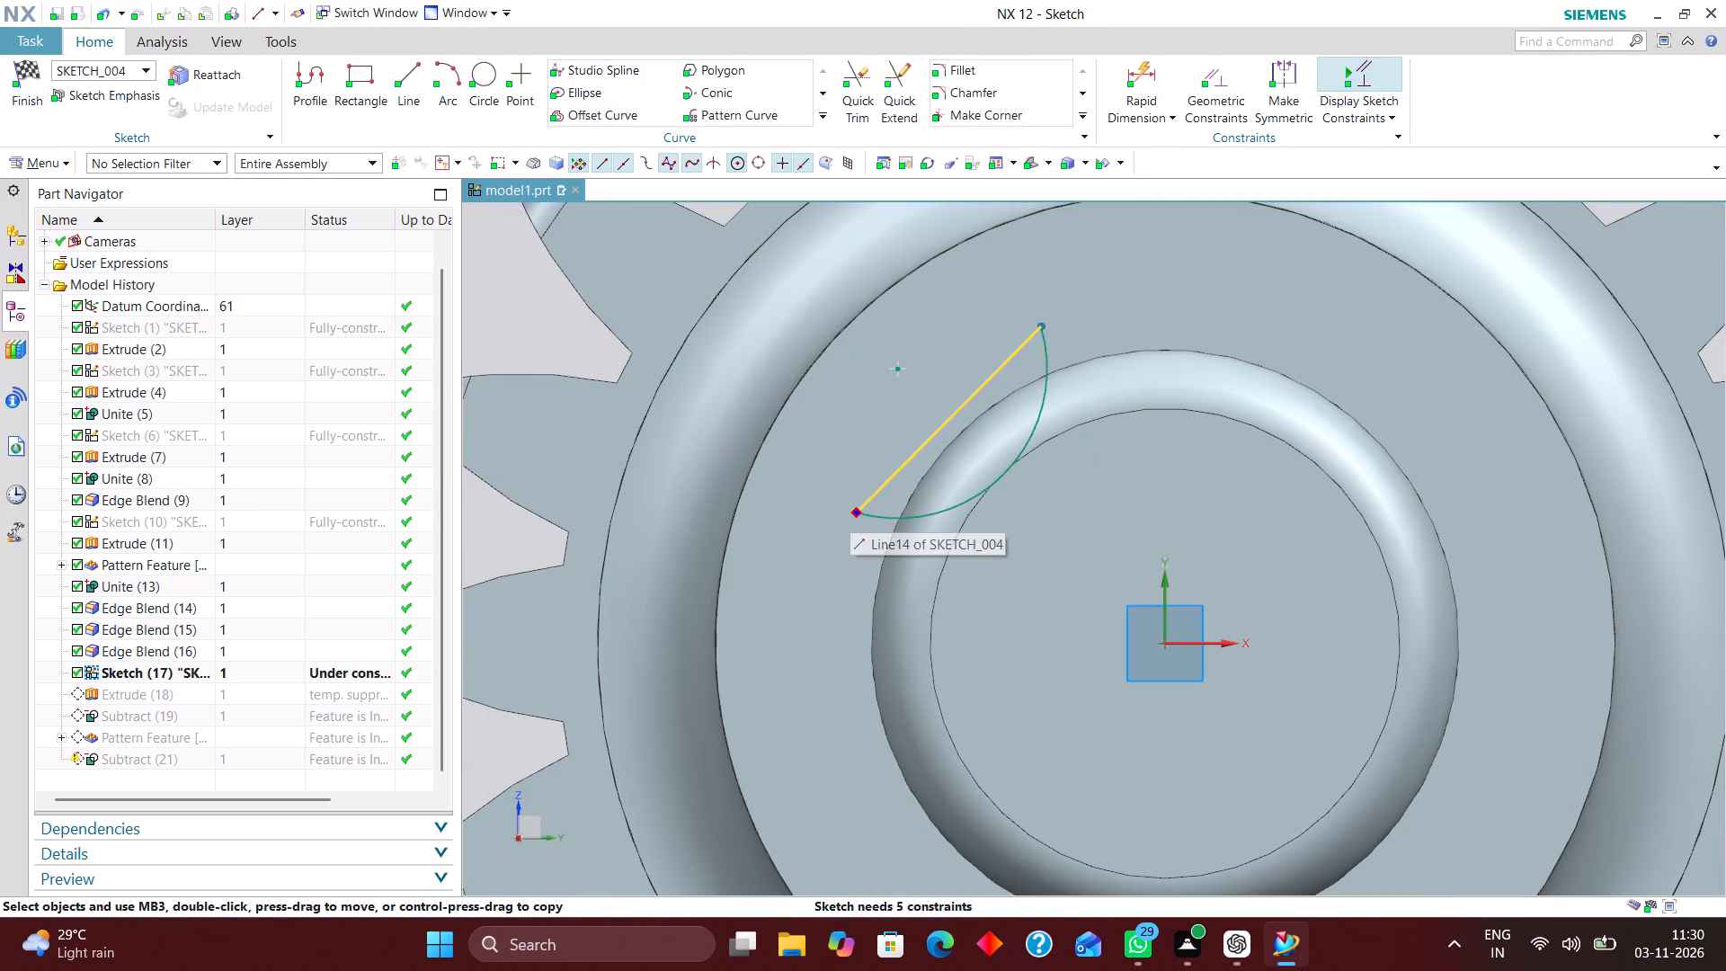
drag(850, 510, 839, 543)
click(1040, 323)
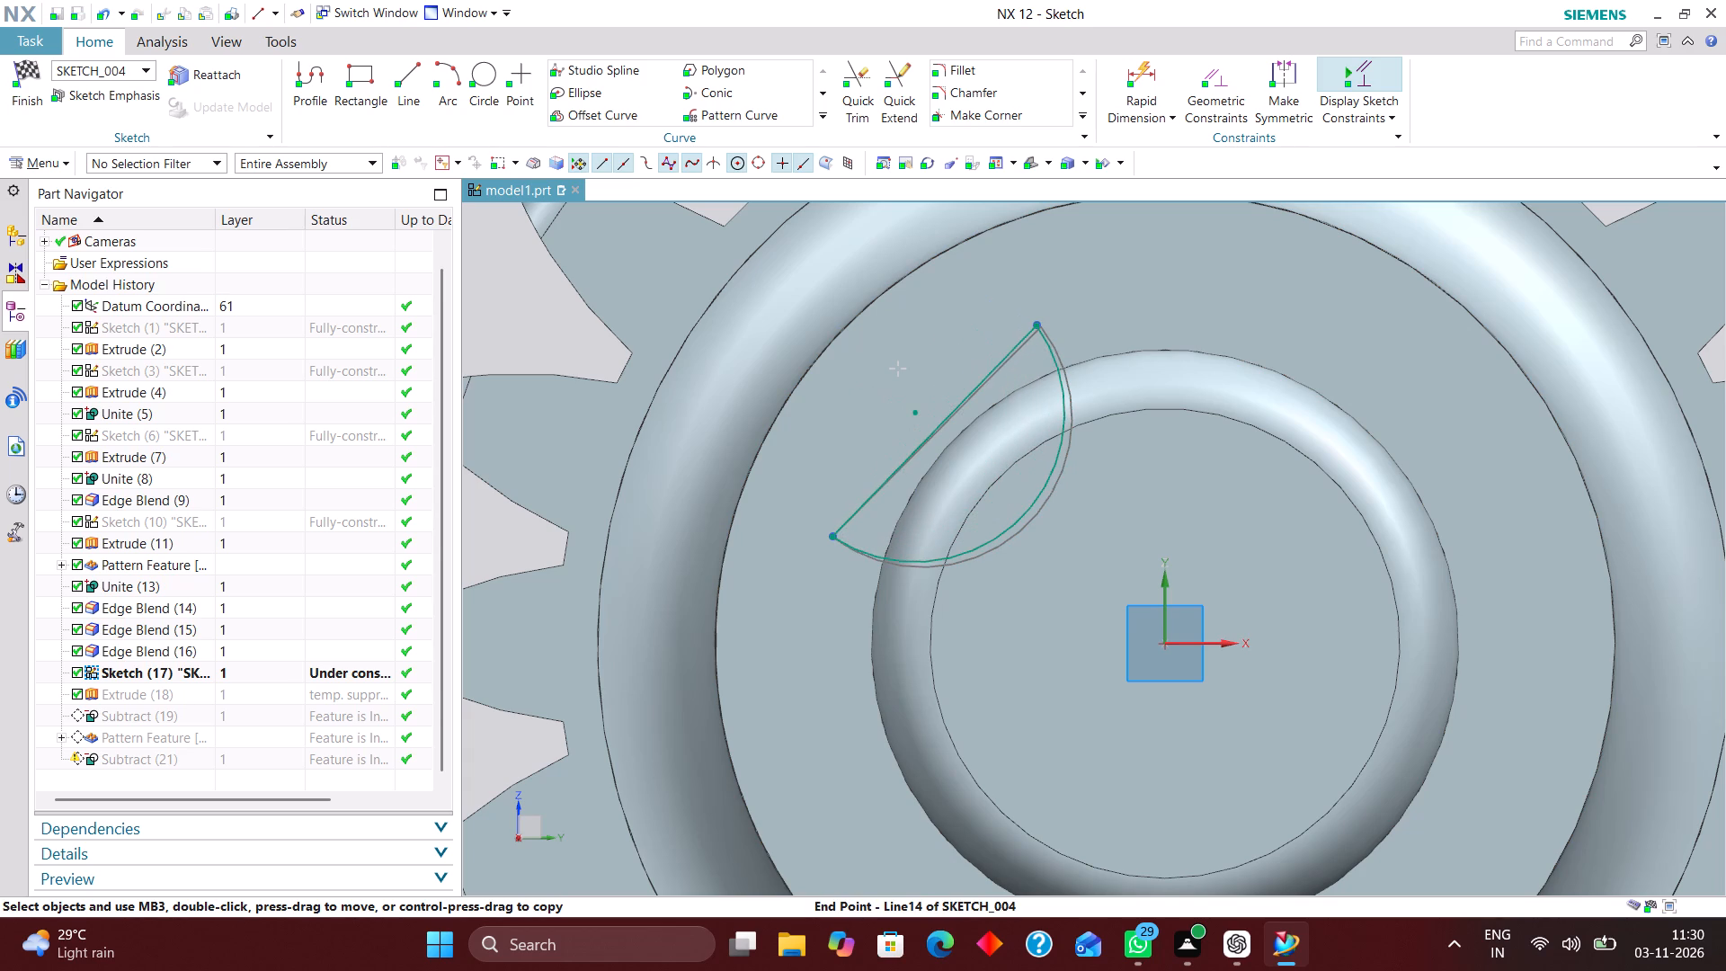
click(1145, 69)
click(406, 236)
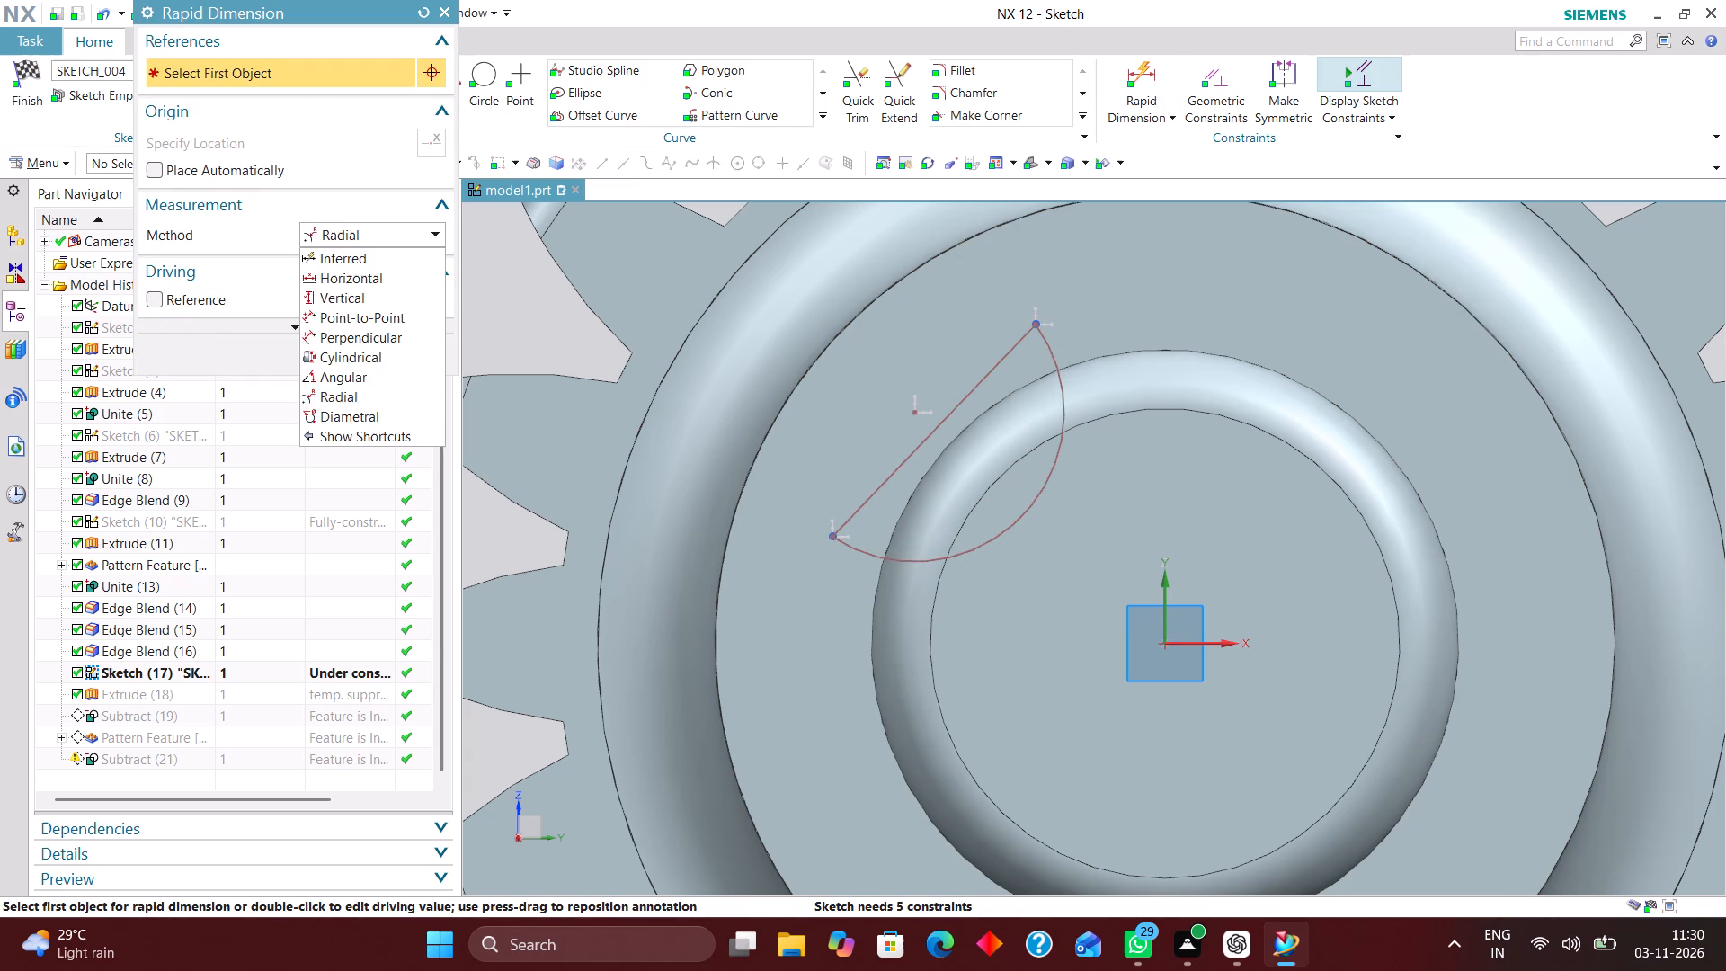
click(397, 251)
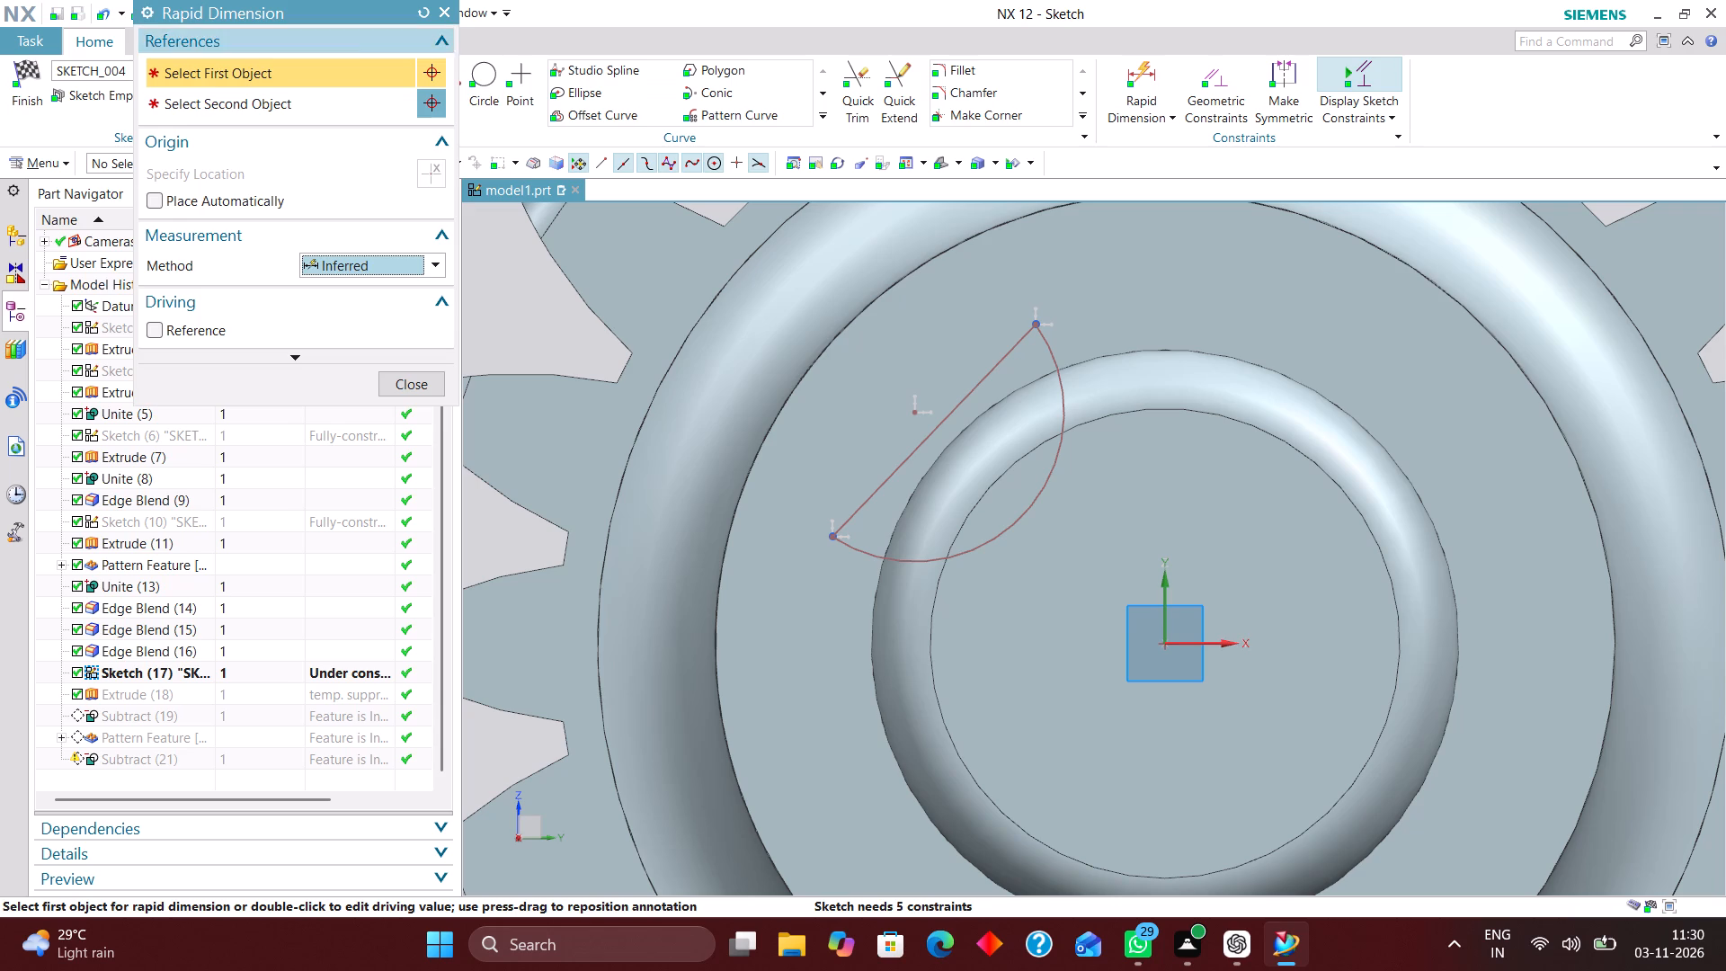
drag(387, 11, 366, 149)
Draw a diagonal line from the sketch origin through the arc profile to a point beyond its chord.
click(410, 87)
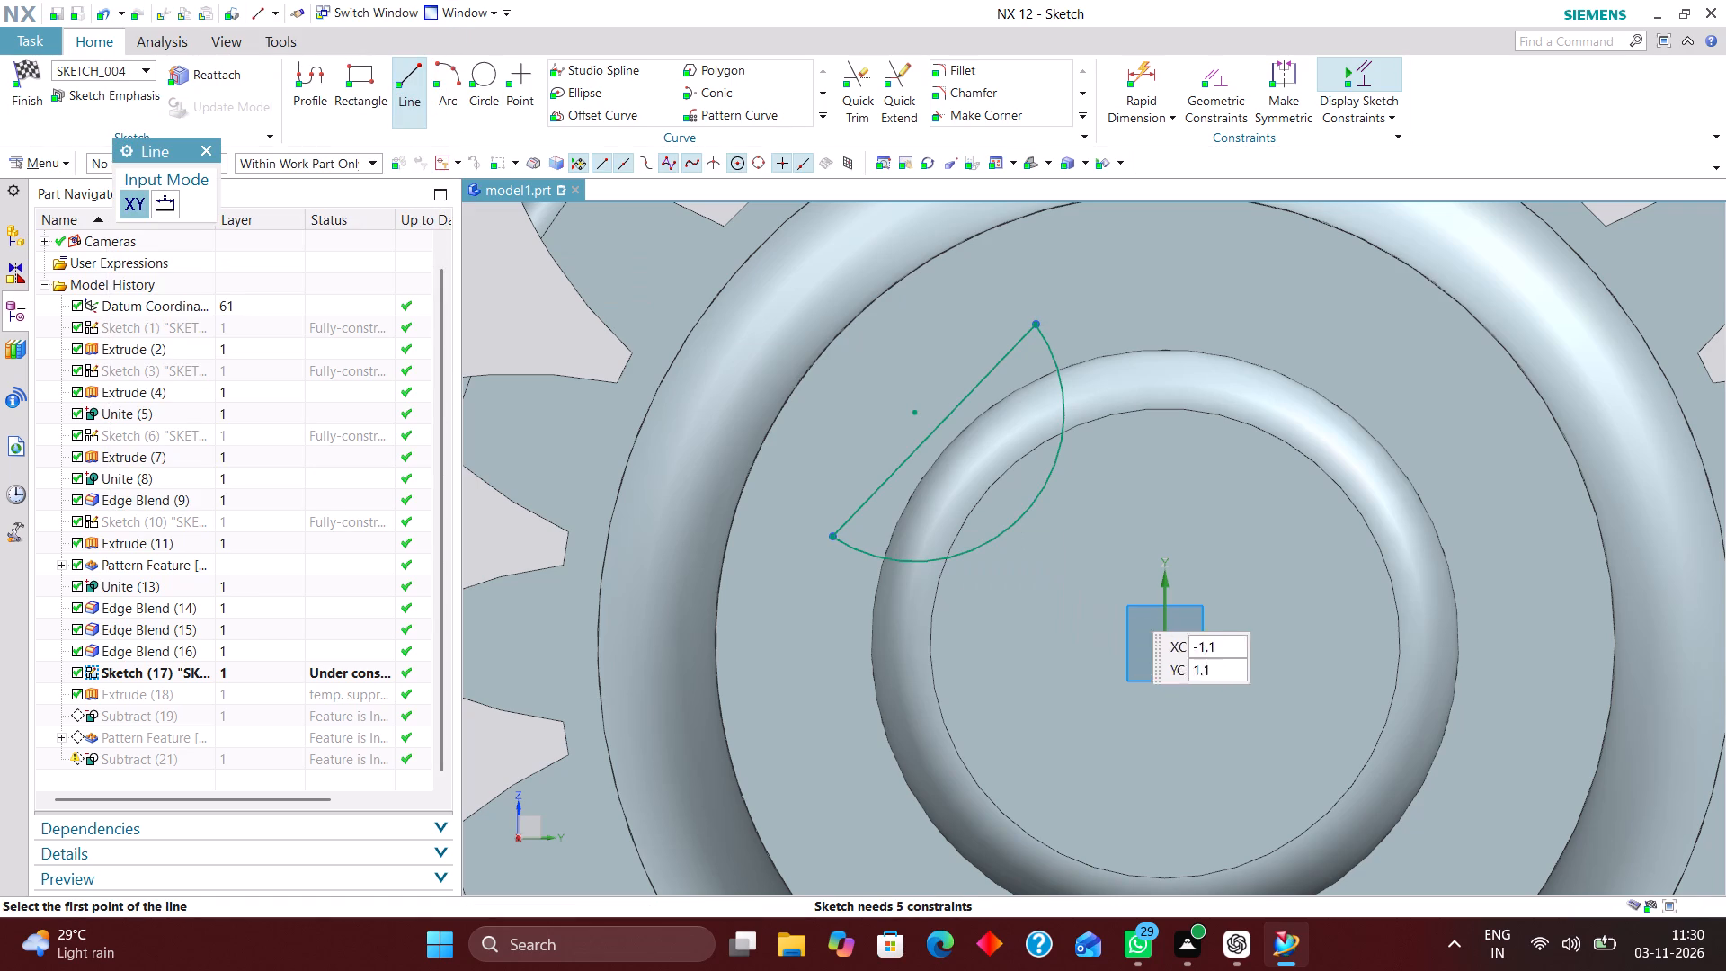
click(1161, 643)
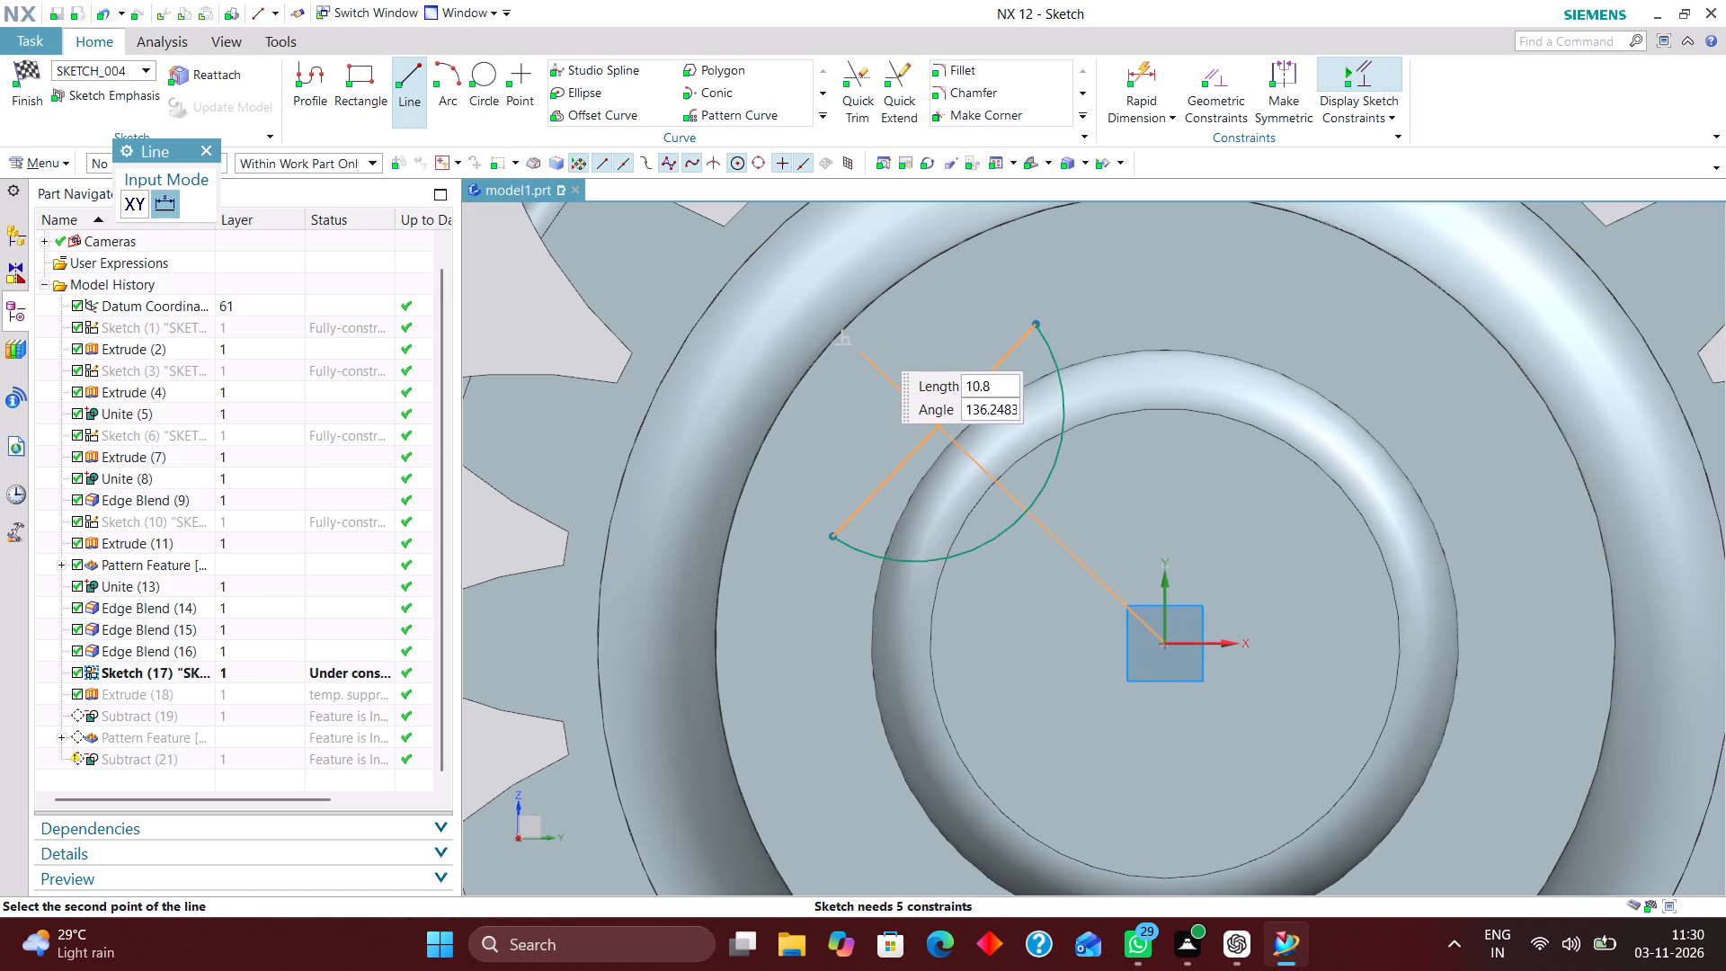
click(898, 335)
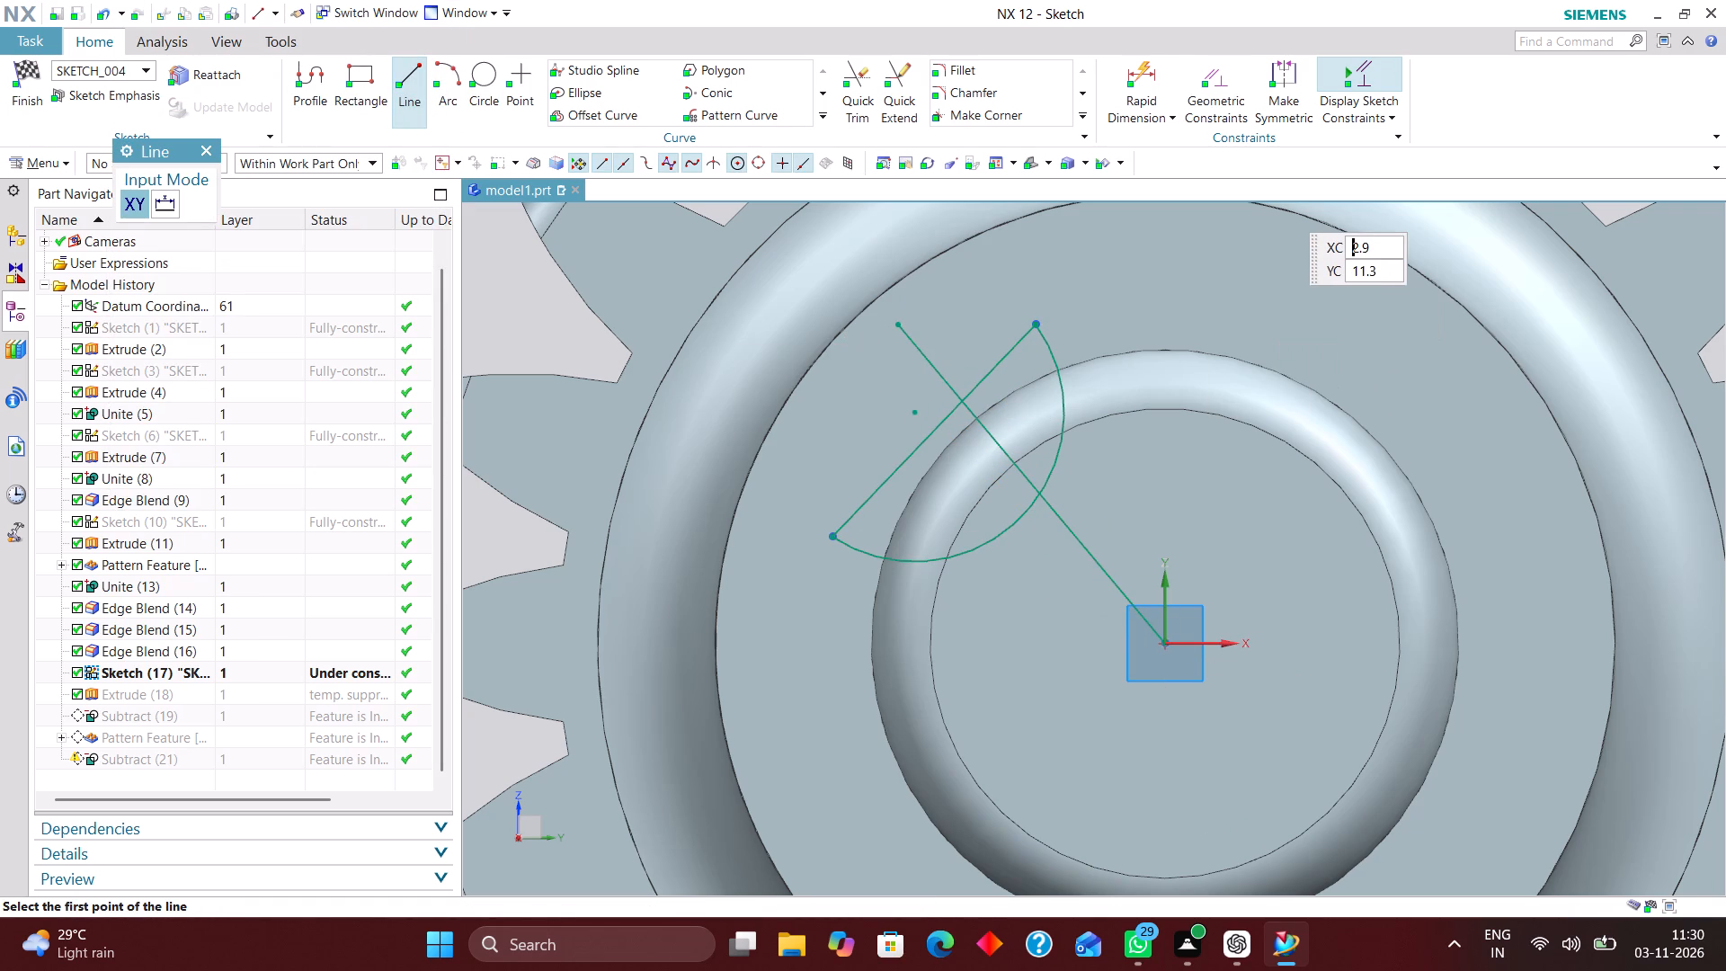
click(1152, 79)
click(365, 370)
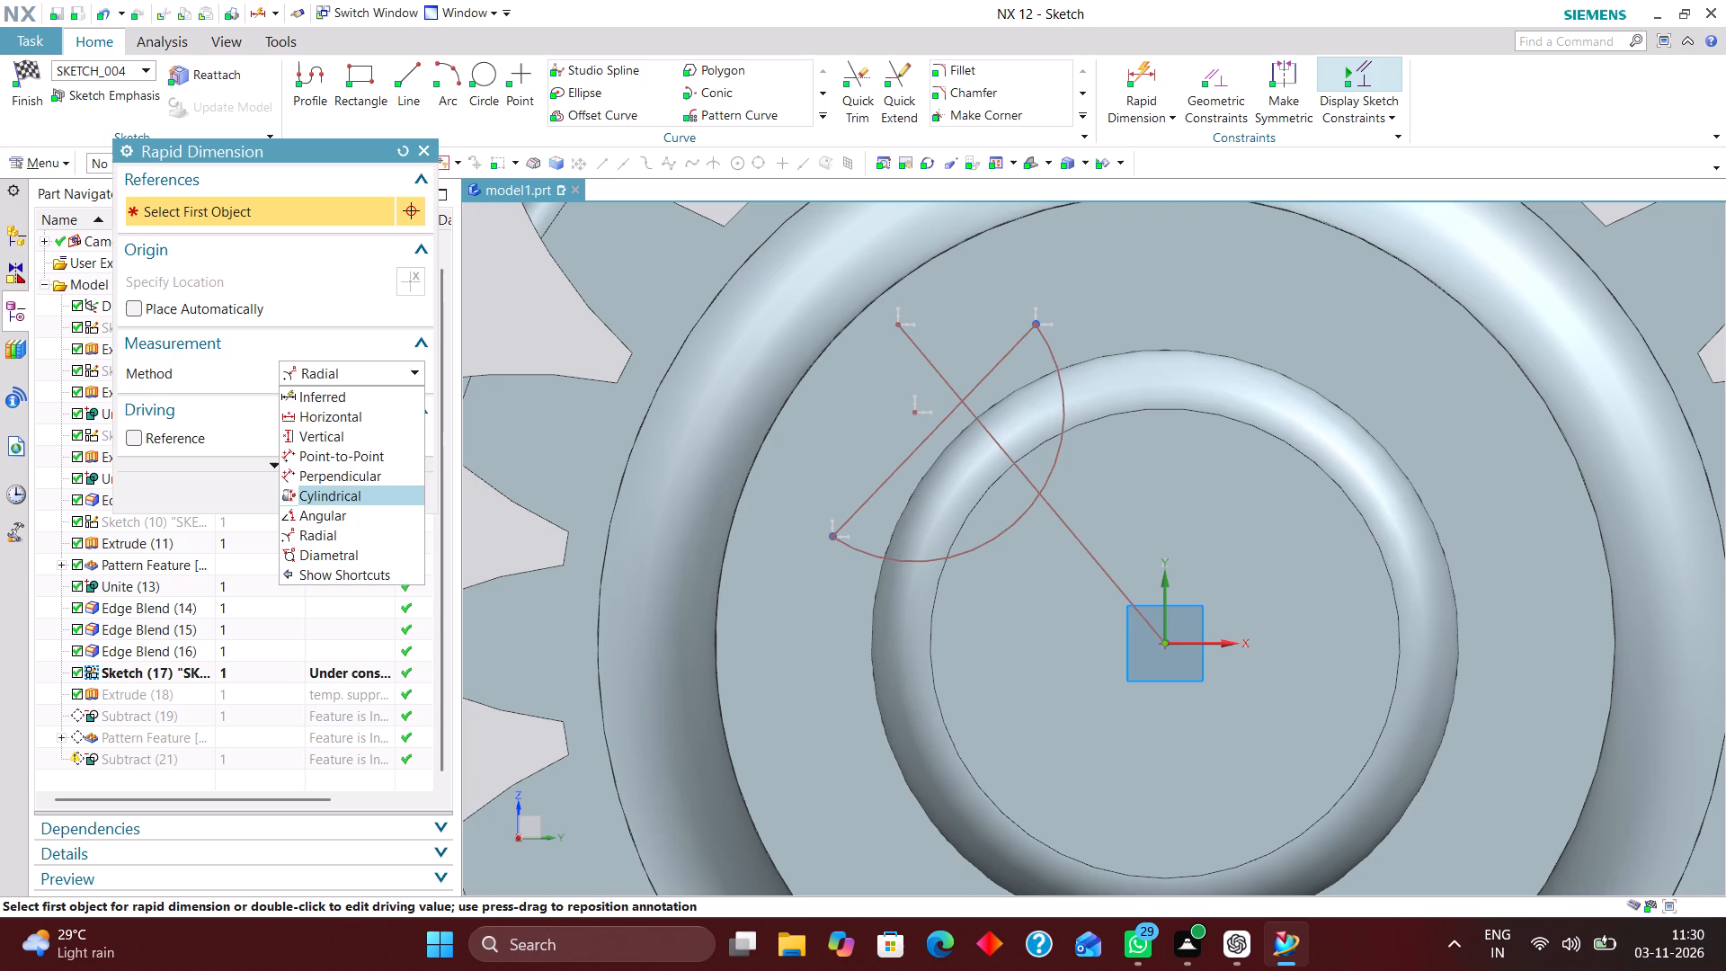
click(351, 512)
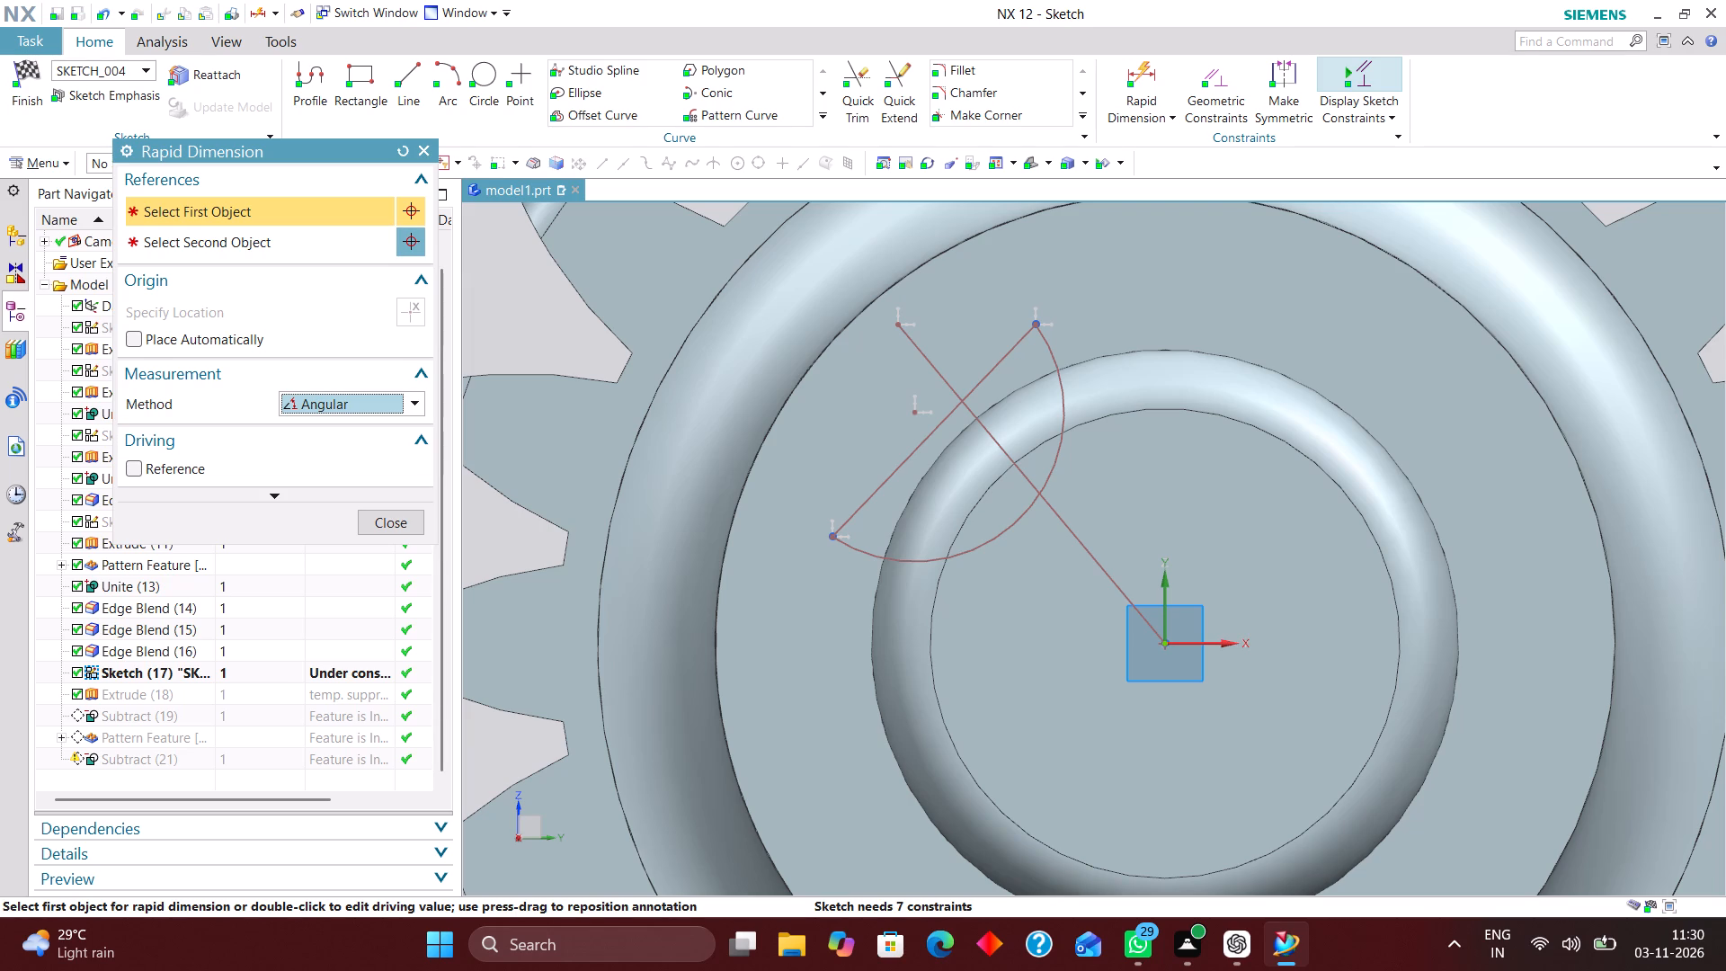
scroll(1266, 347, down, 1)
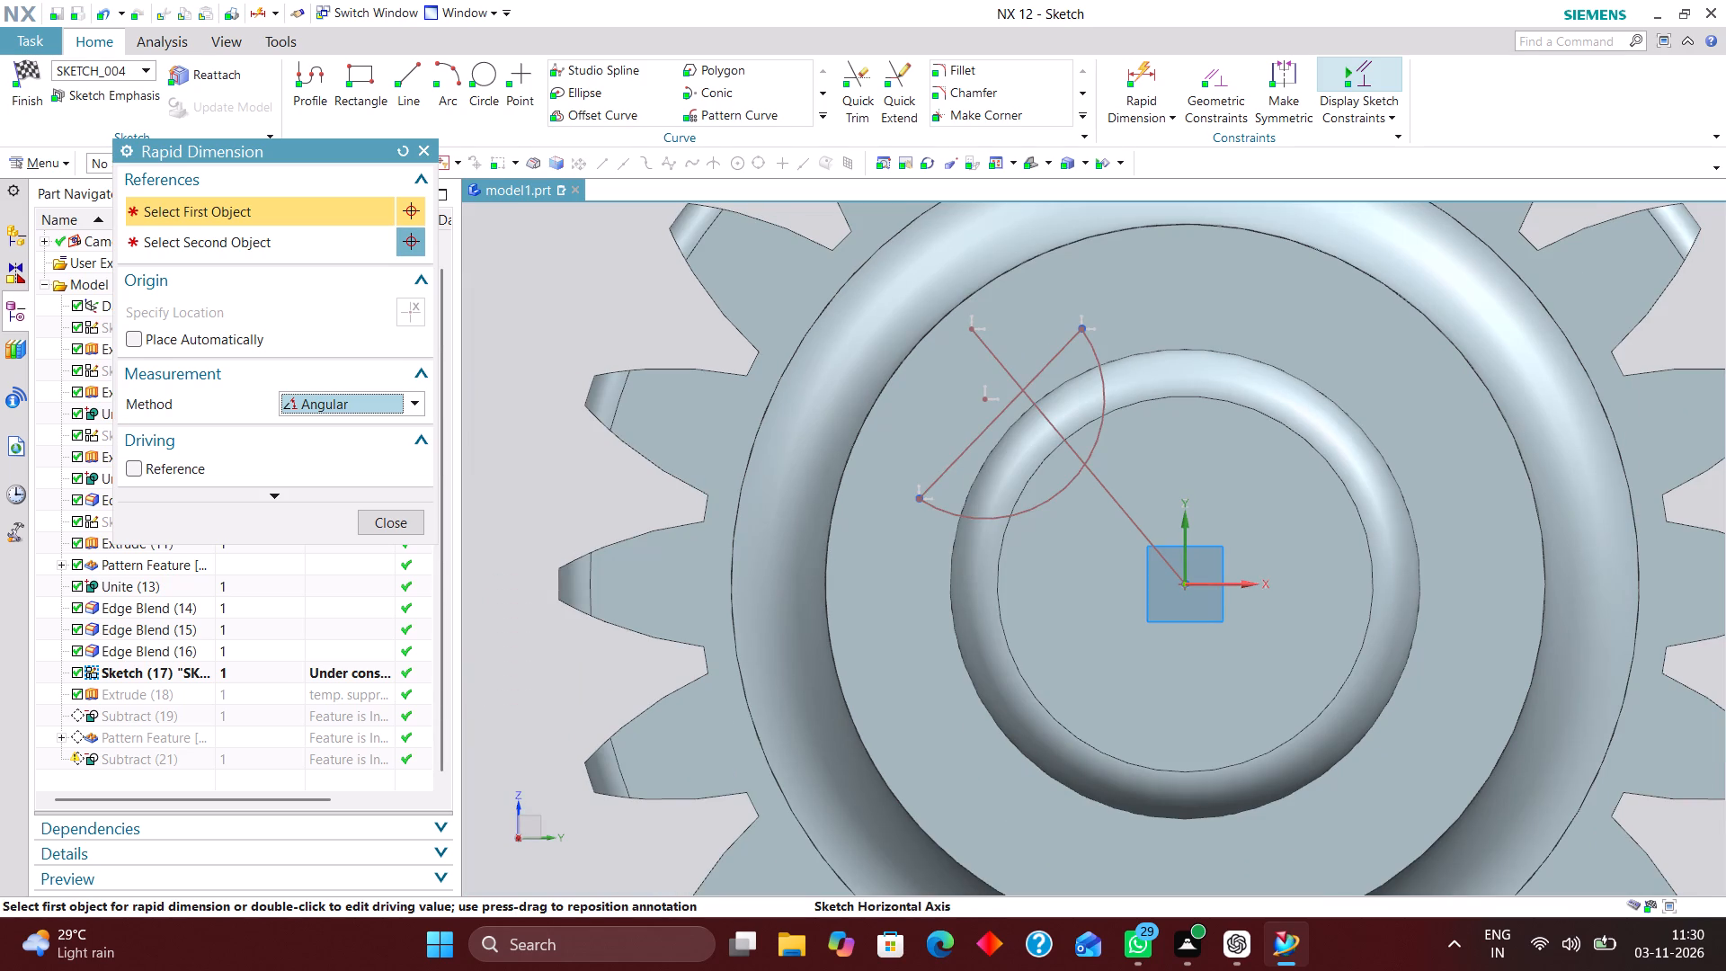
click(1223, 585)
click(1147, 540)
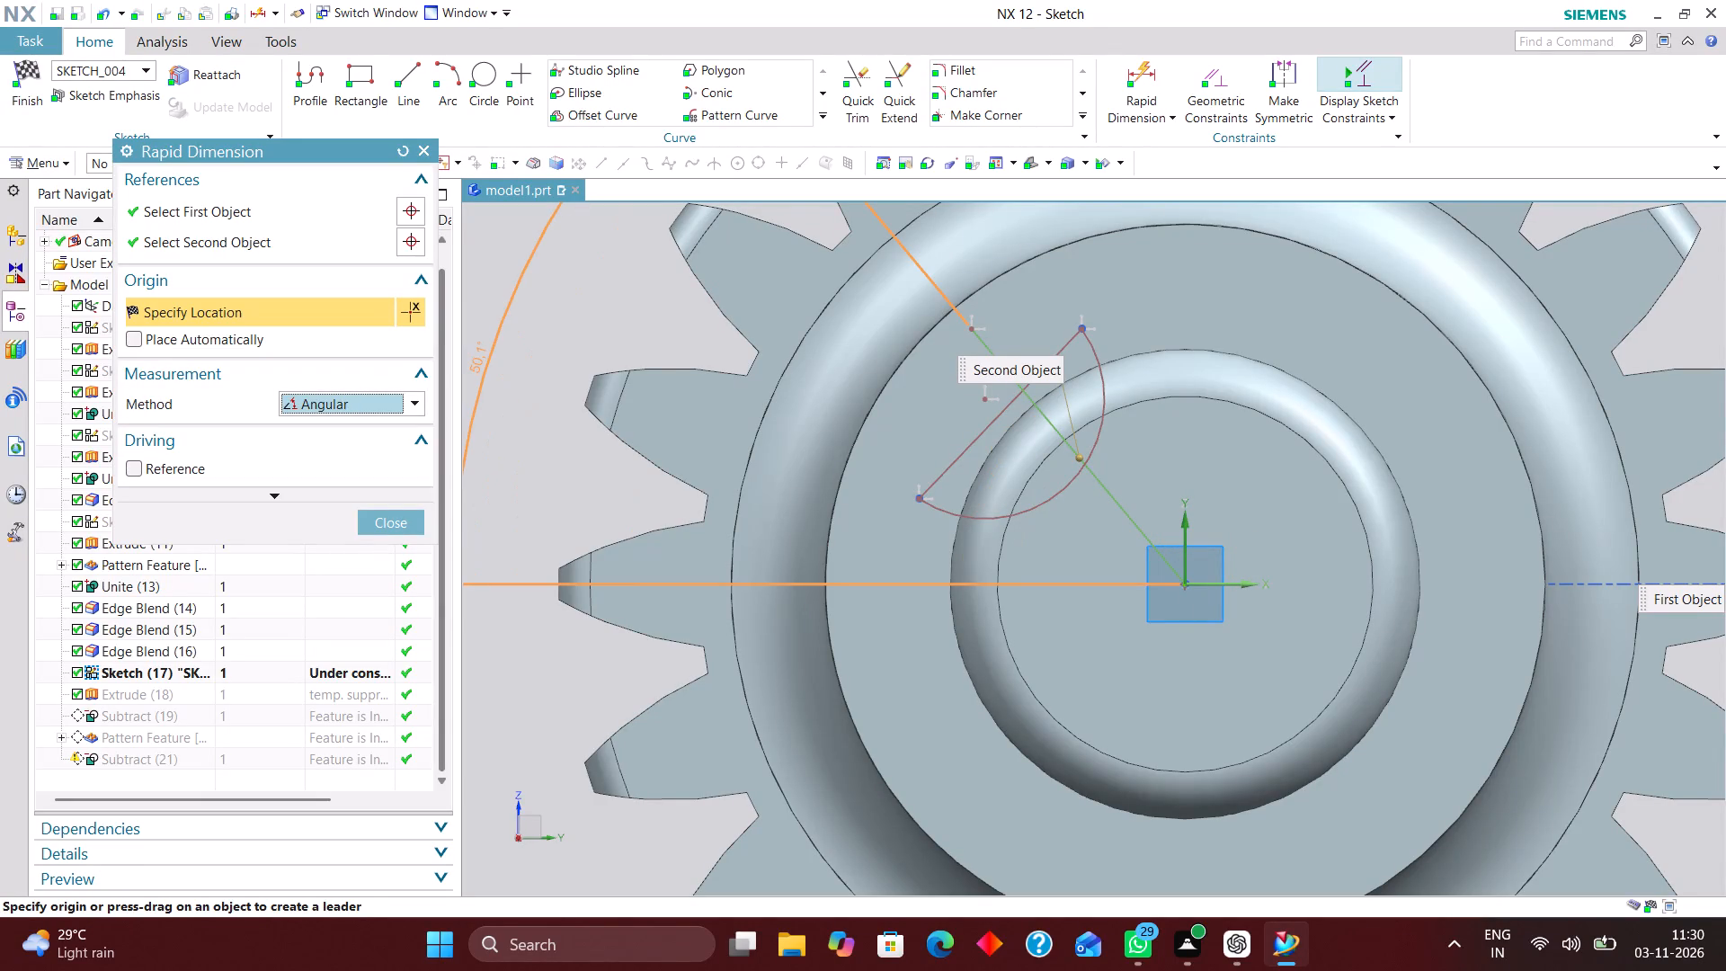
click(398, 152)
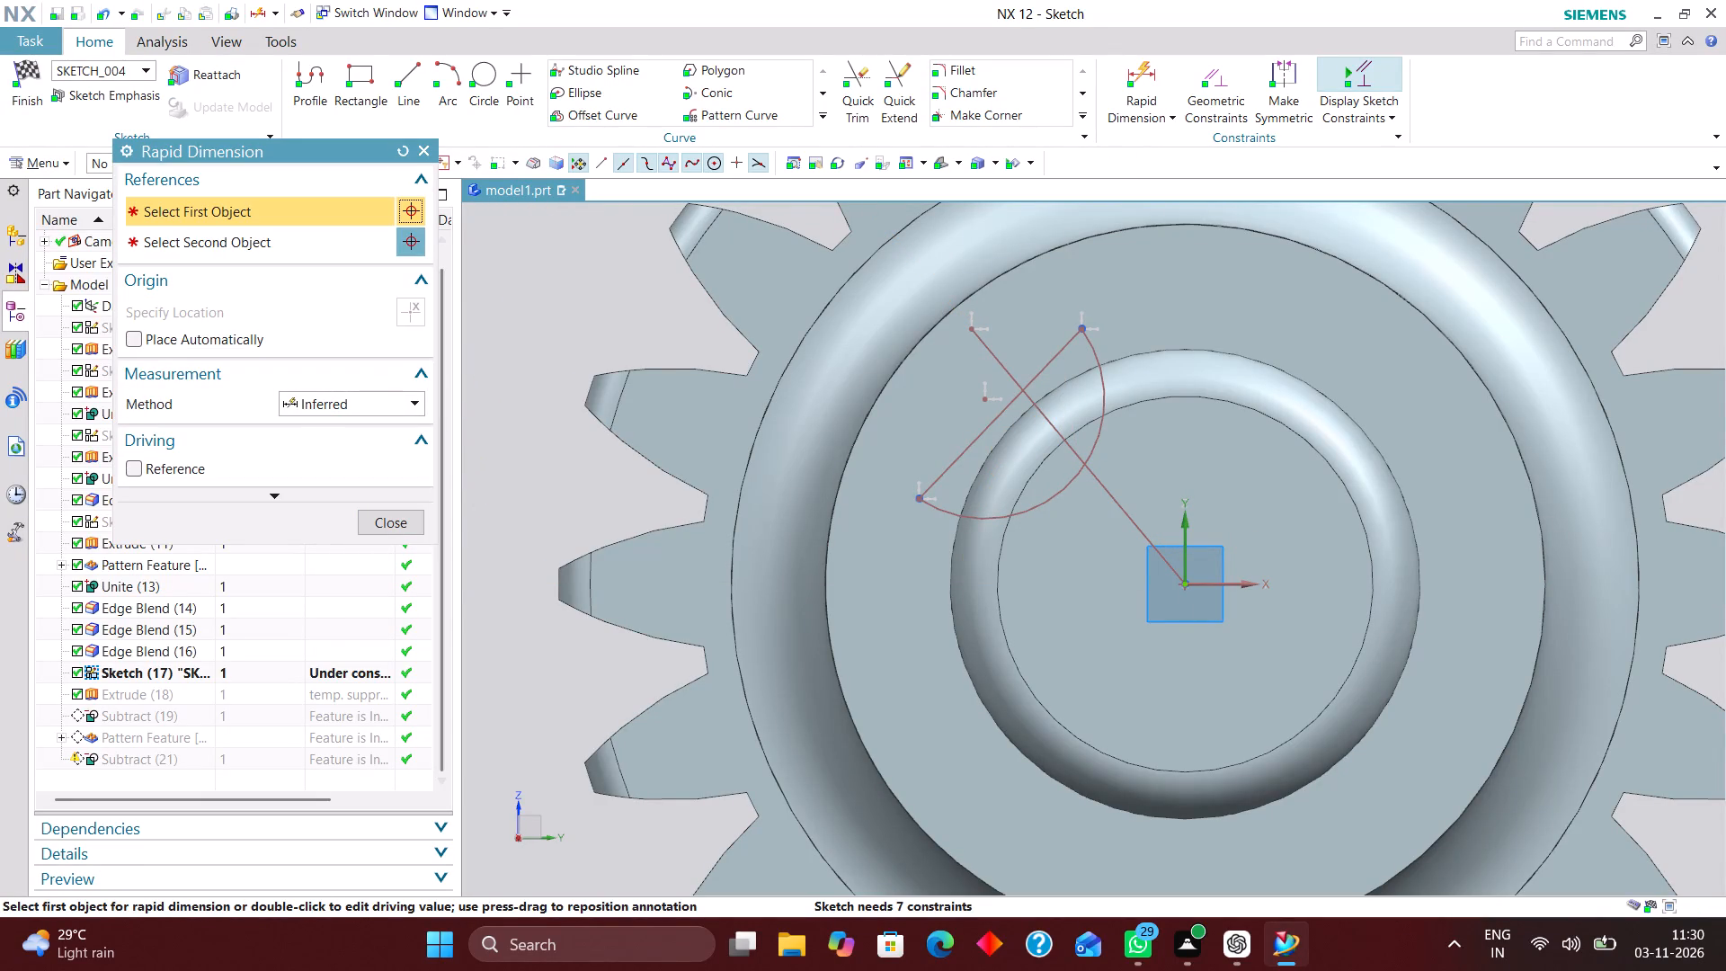
Dimension the angle between the diagonal line and the vertical sketch axis as 45 degrees.
click(1149, 548)
click(1183, 552)
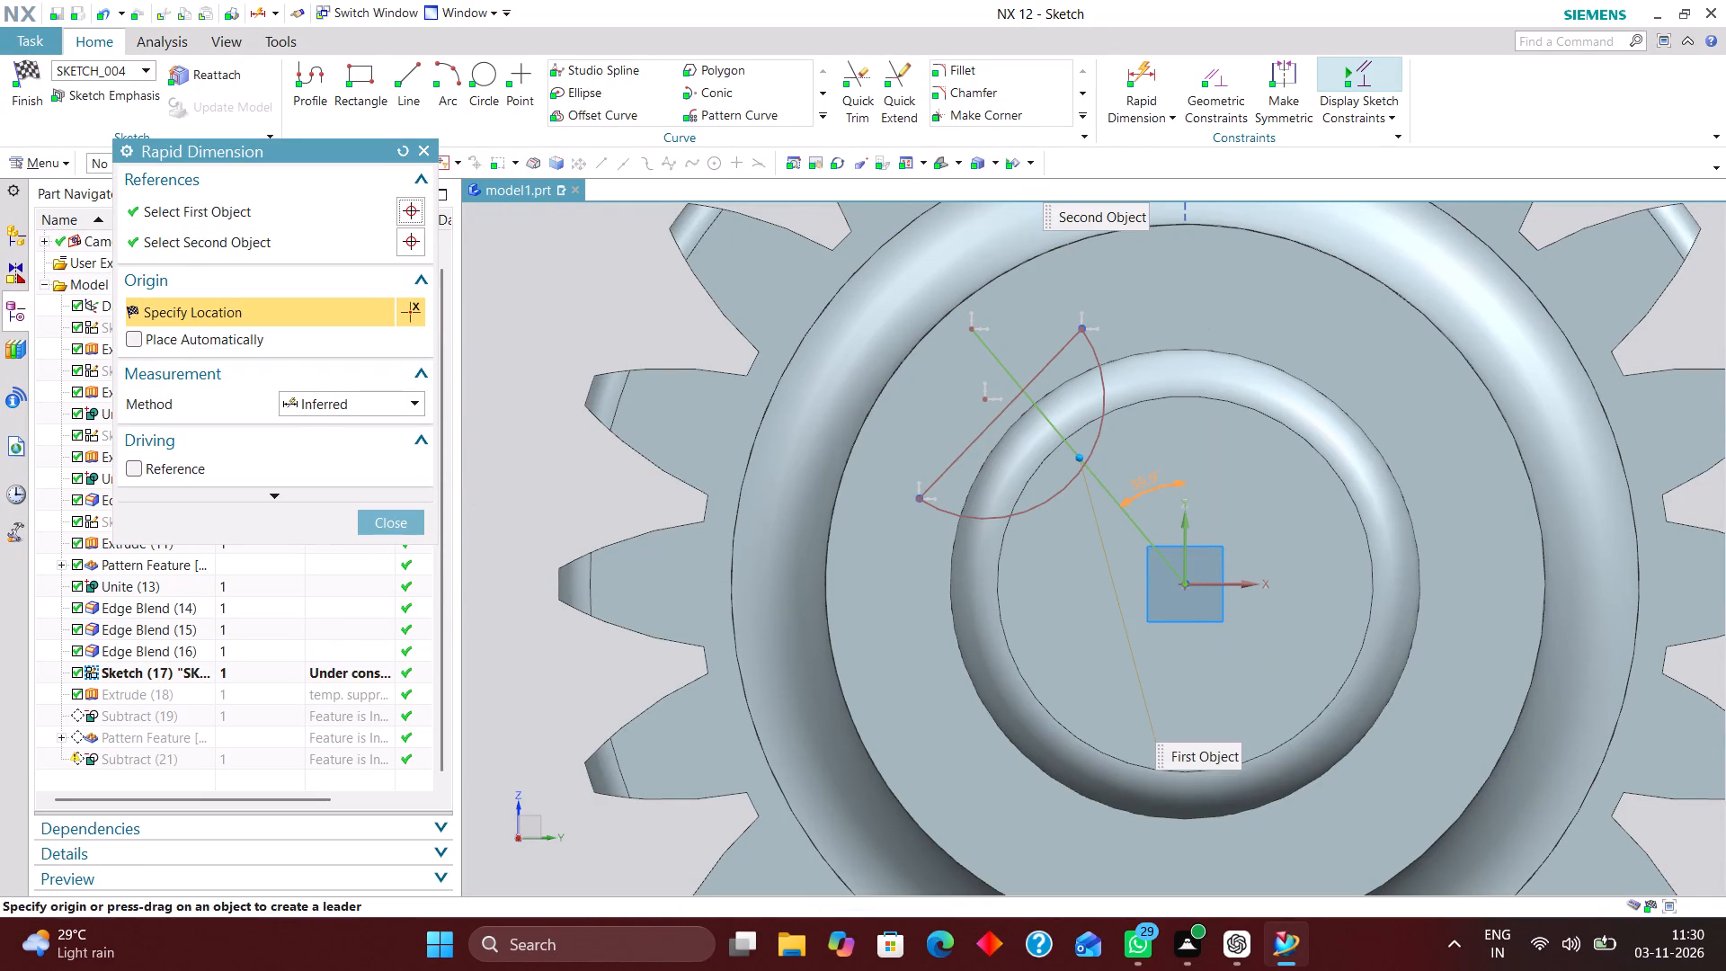
click(1143, 471)
text(45)
key(Return)
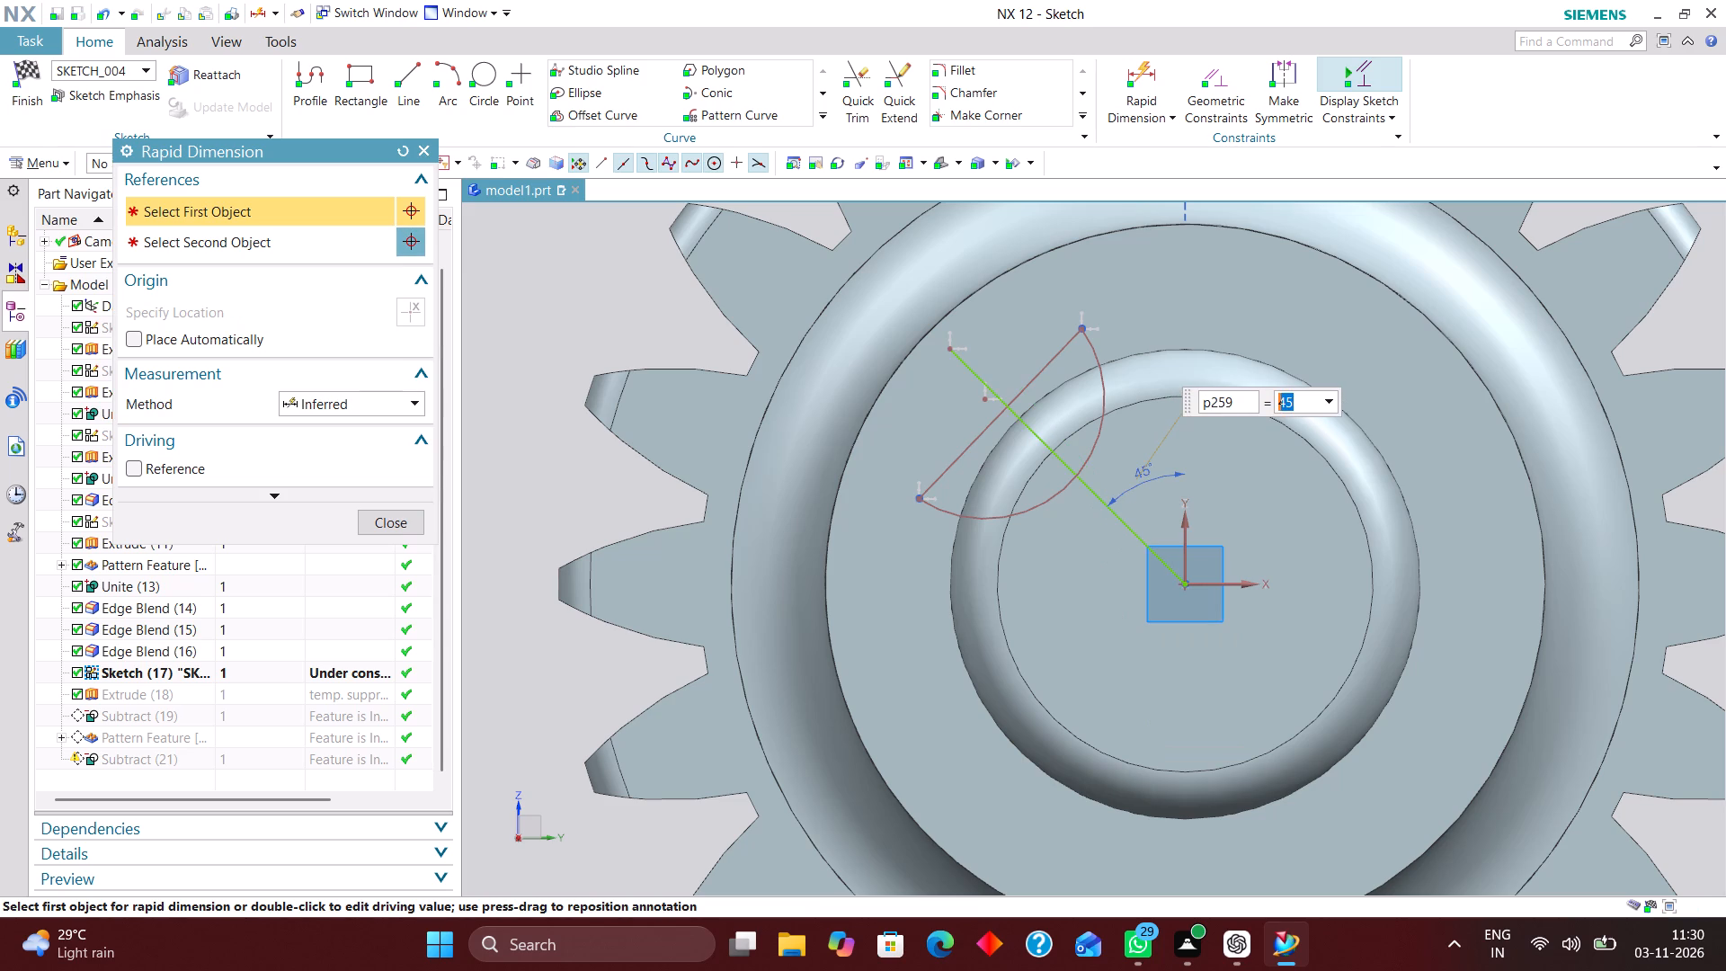
click(427, 147)
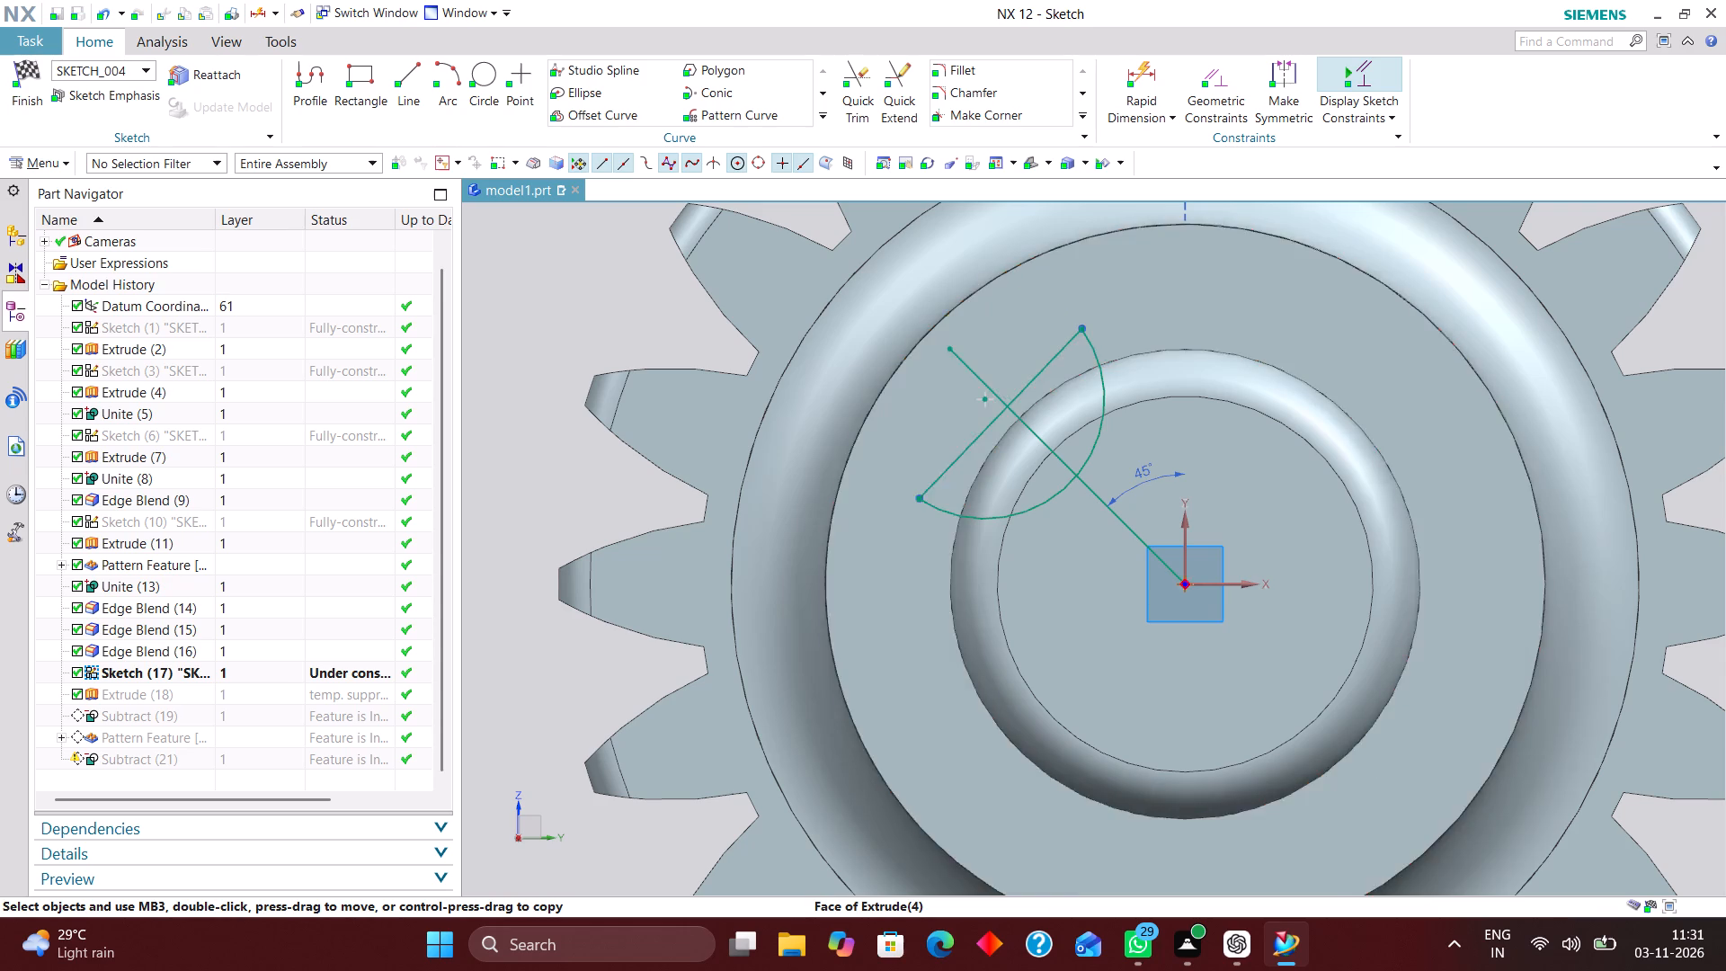
Flatten the recess profile's arc by pulling it outward toward the chord until it meets the thin end's inner circular edge.
scroll(1117, 357, up, 3)
drag(1036, 538, 1021, 521)
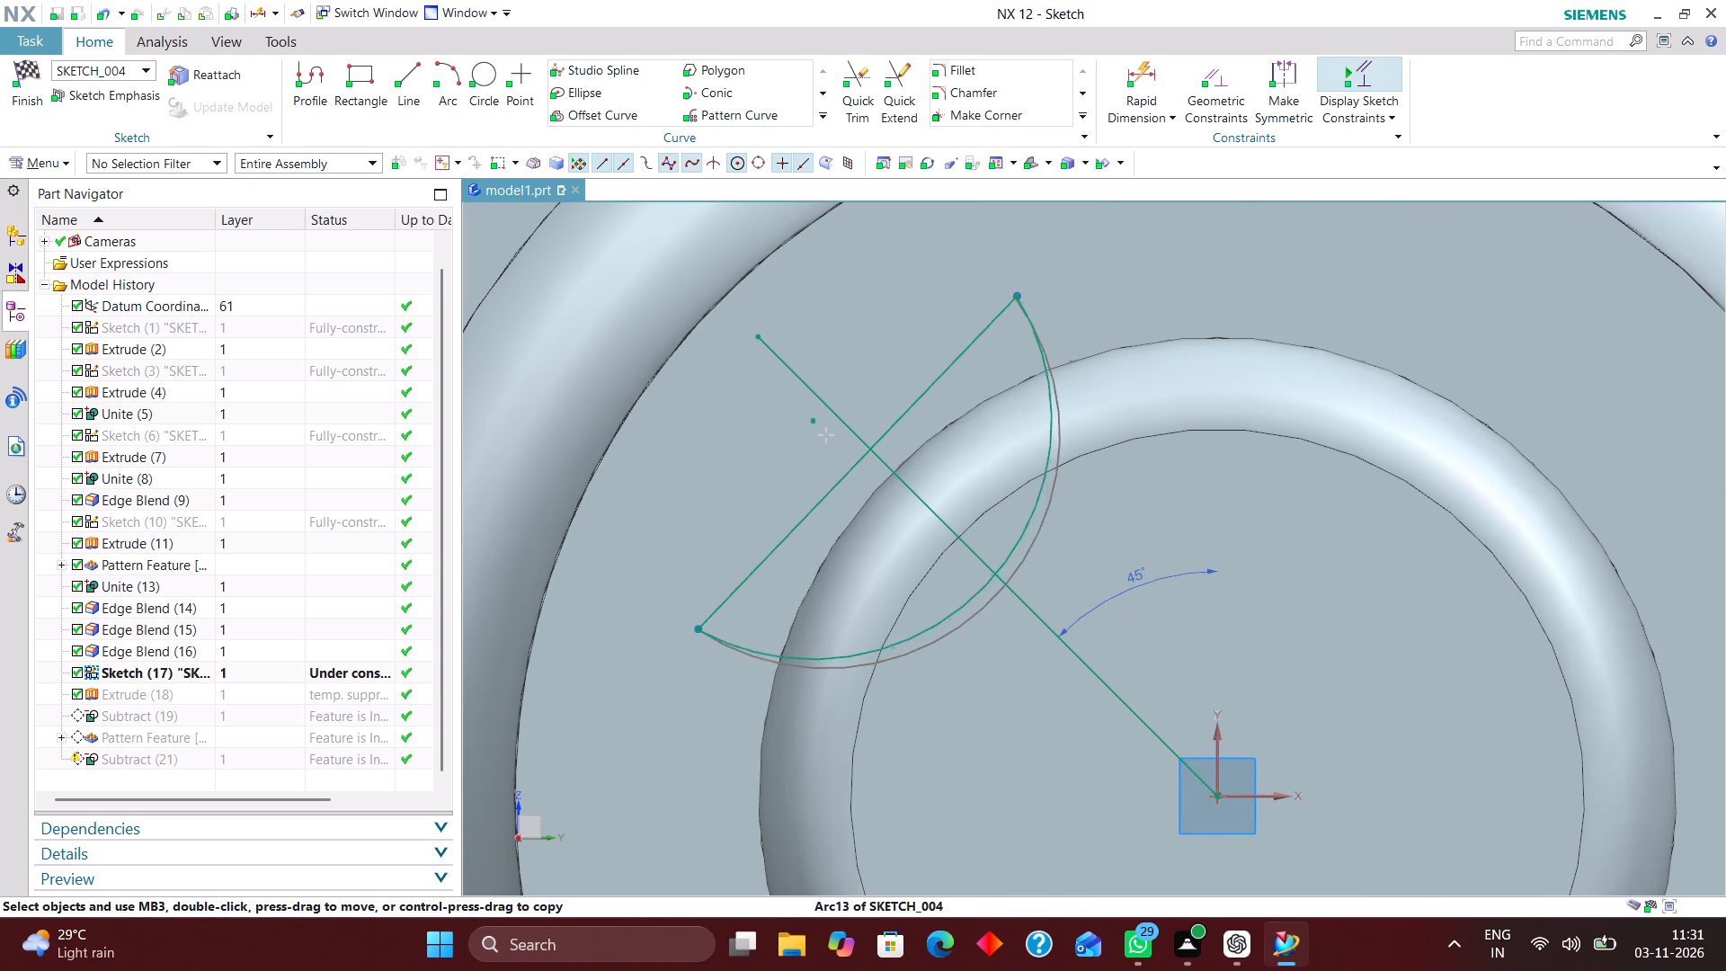
drag(1021, 521, 959, 453)
scroll(961, 392, down, 2)
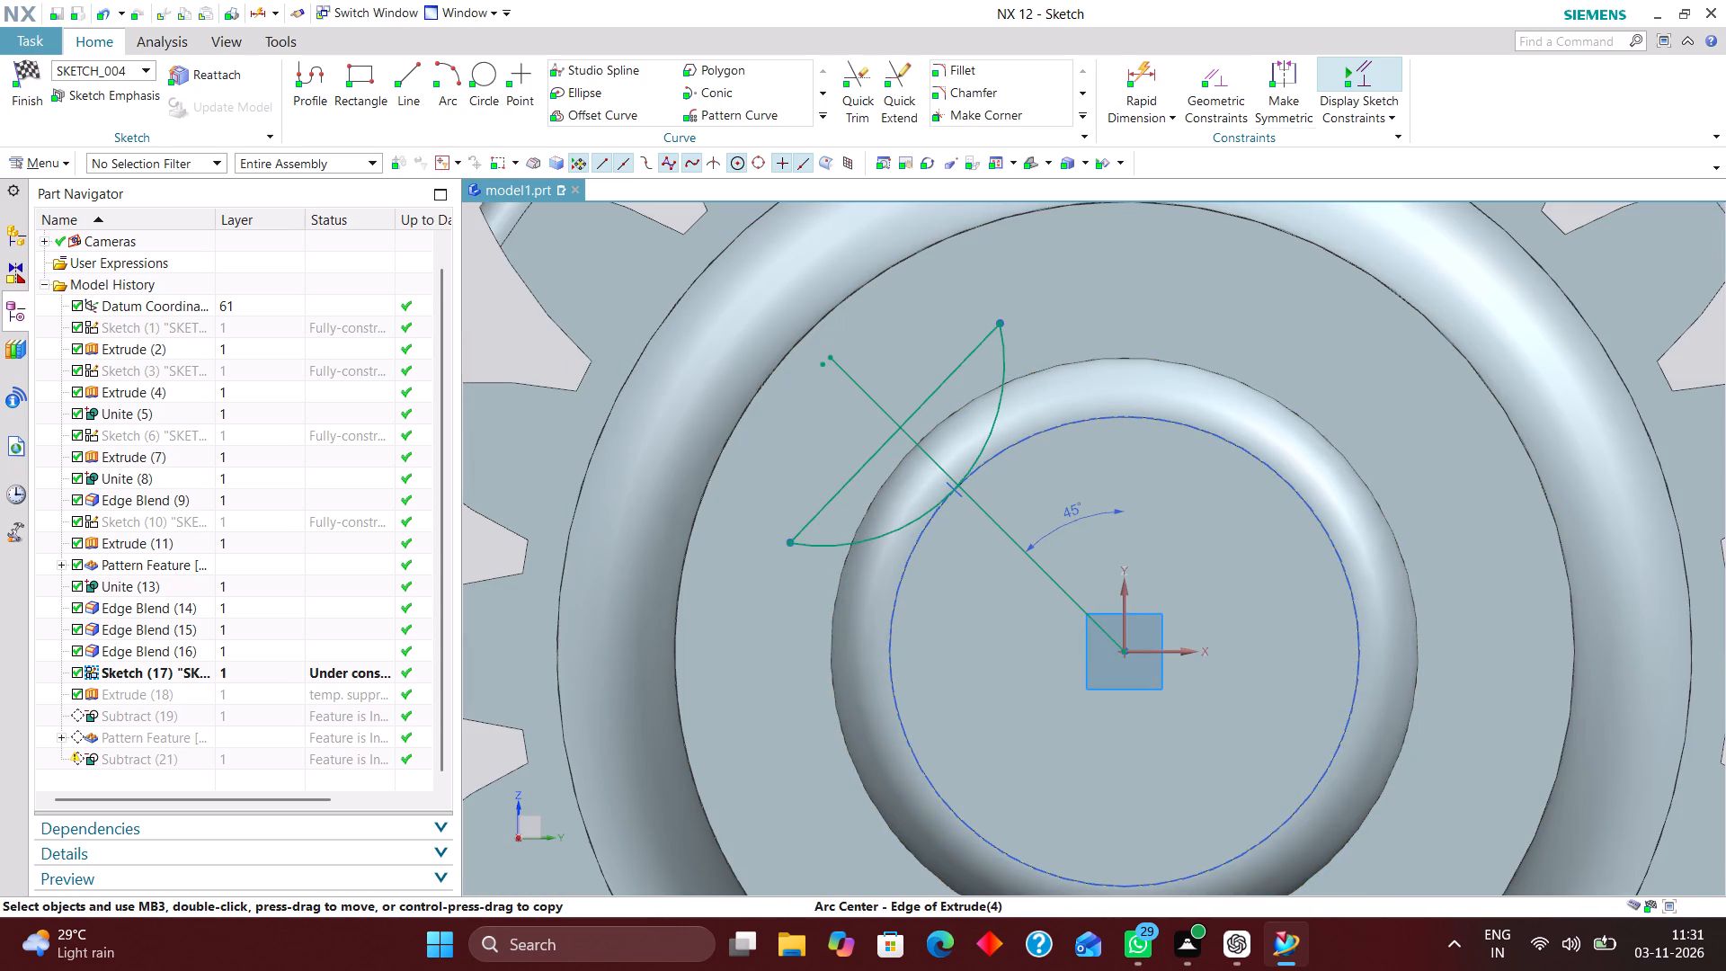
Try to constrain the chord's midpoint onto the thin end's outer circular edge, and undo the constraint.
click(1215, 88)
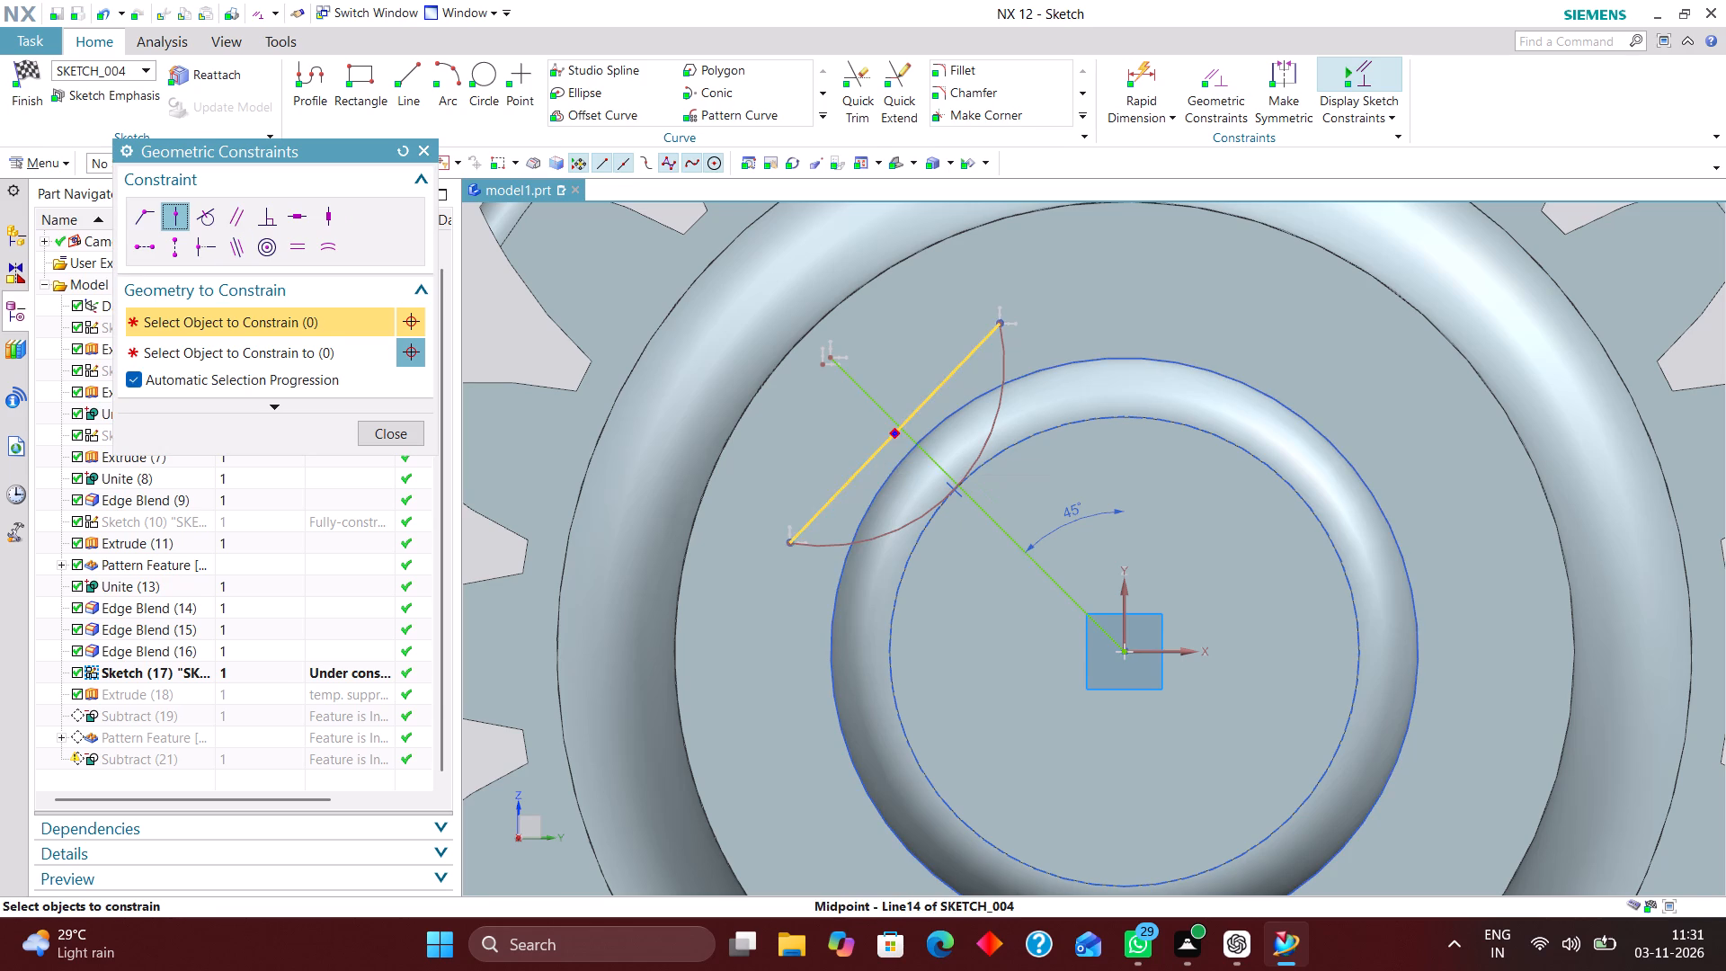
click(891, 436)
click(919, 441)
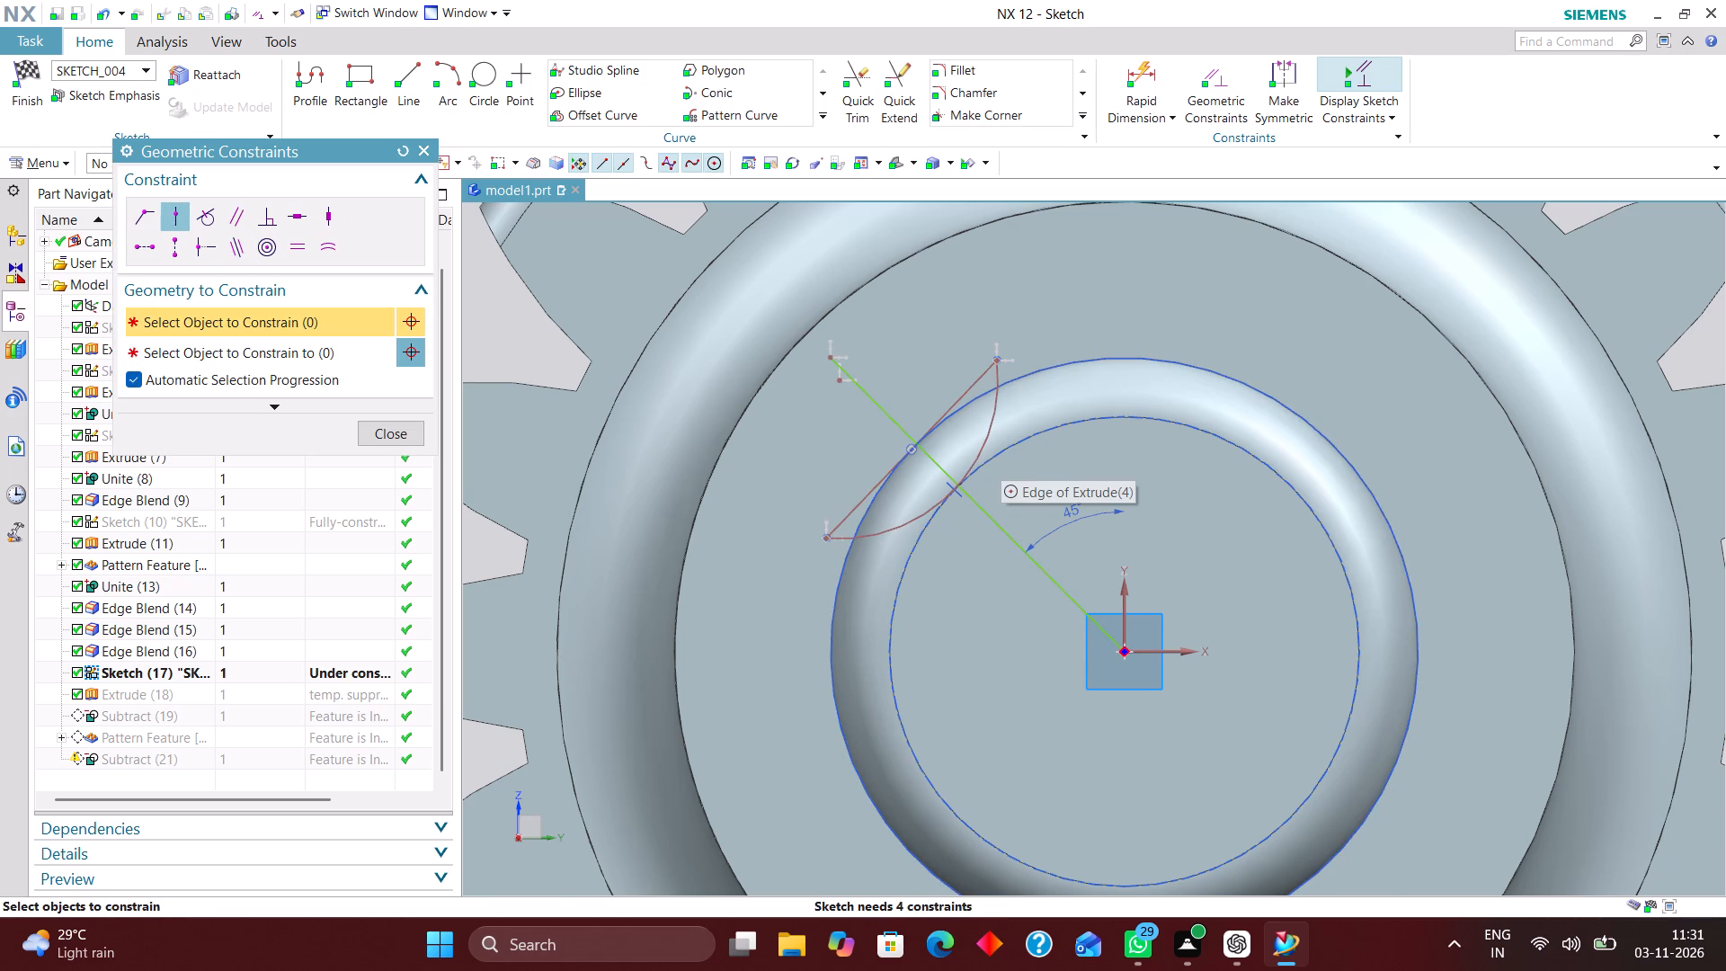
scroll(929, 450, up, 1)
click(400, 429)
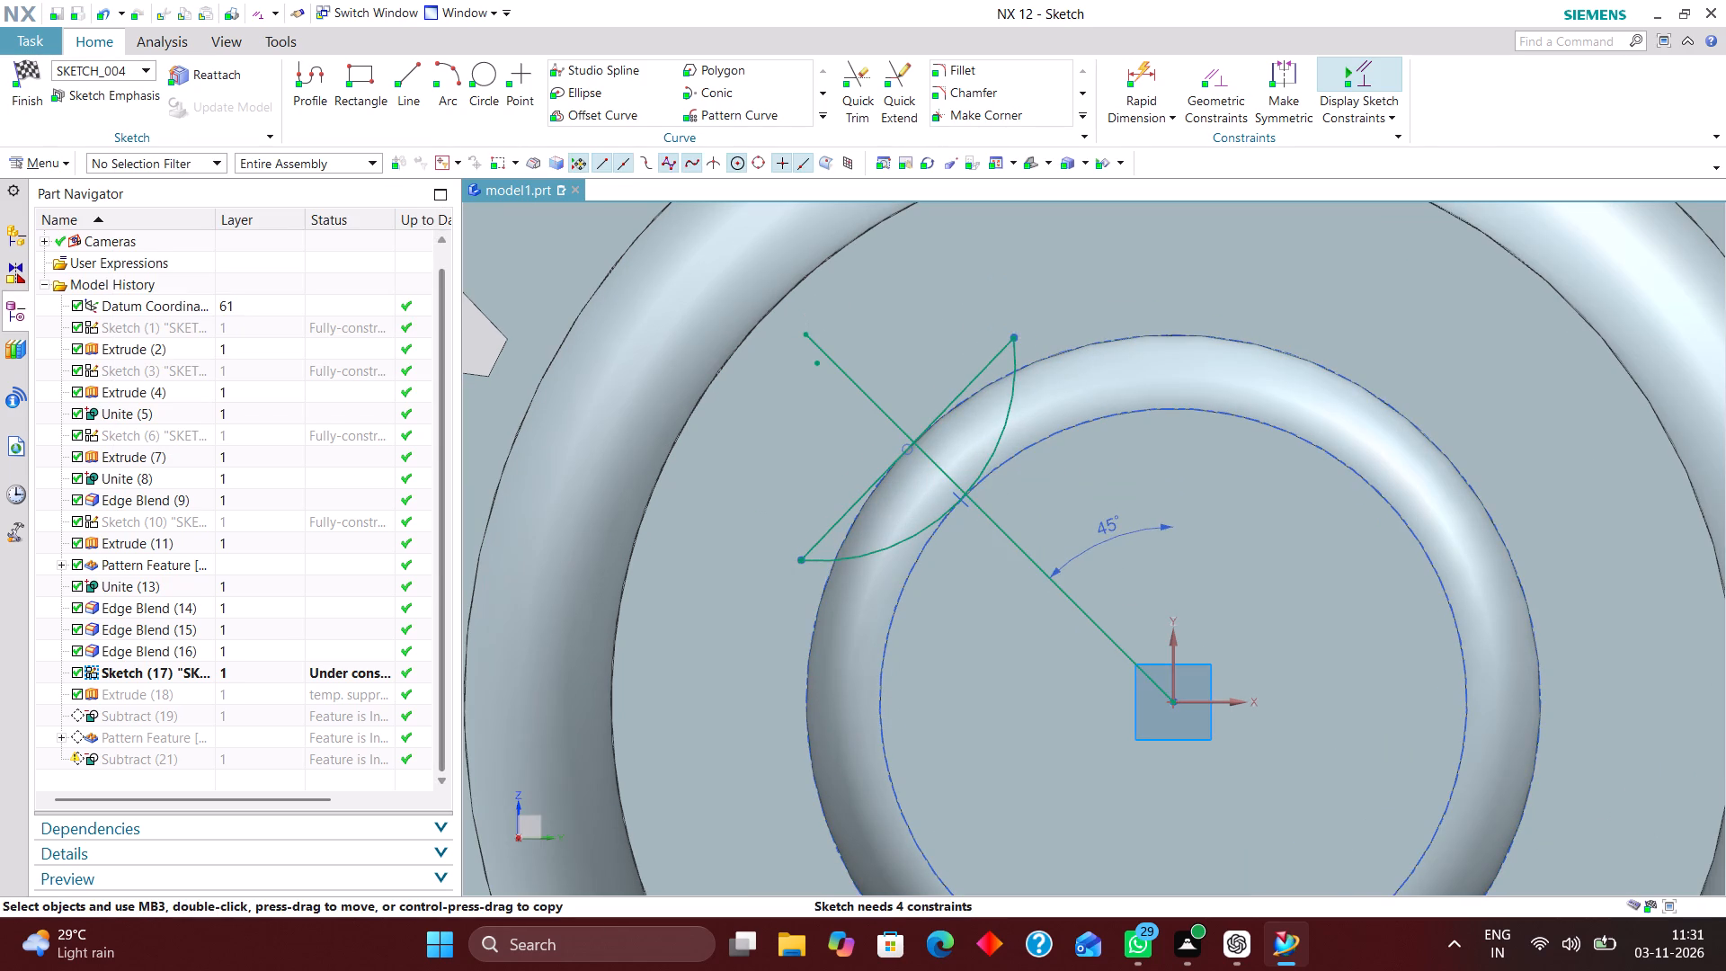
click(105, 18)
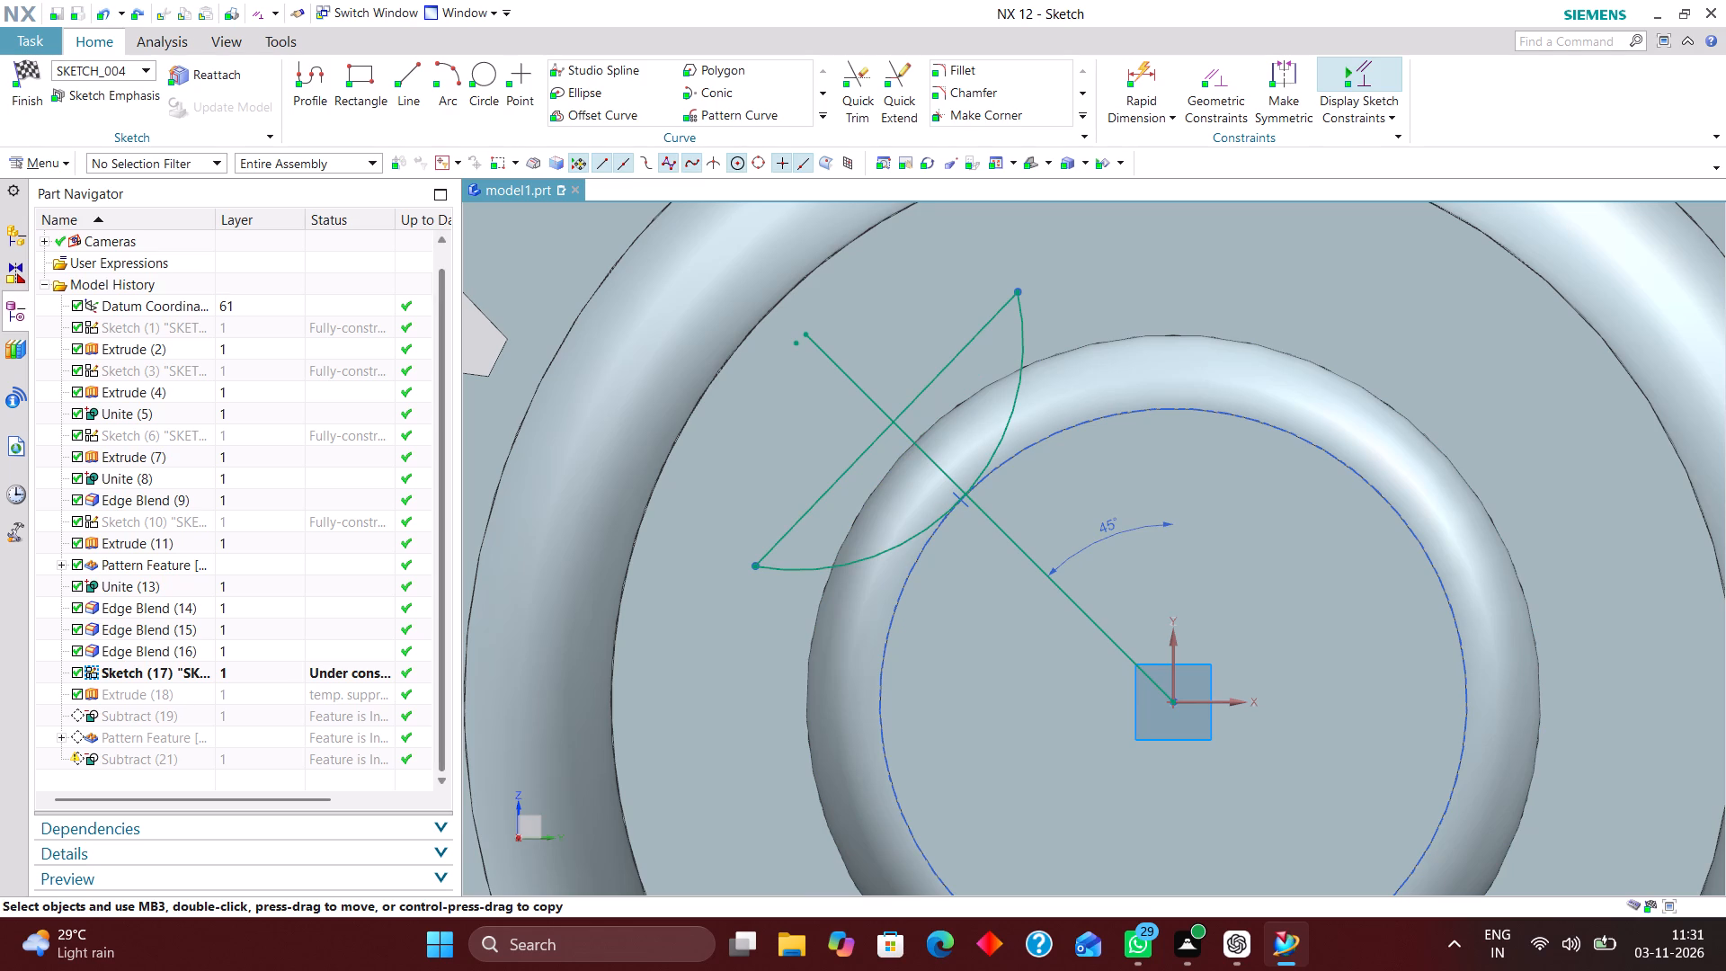
Slide the chord slightly up along its own direction to centre the arc profile on the diagonal line.
drag(805, 333, 800, 337)
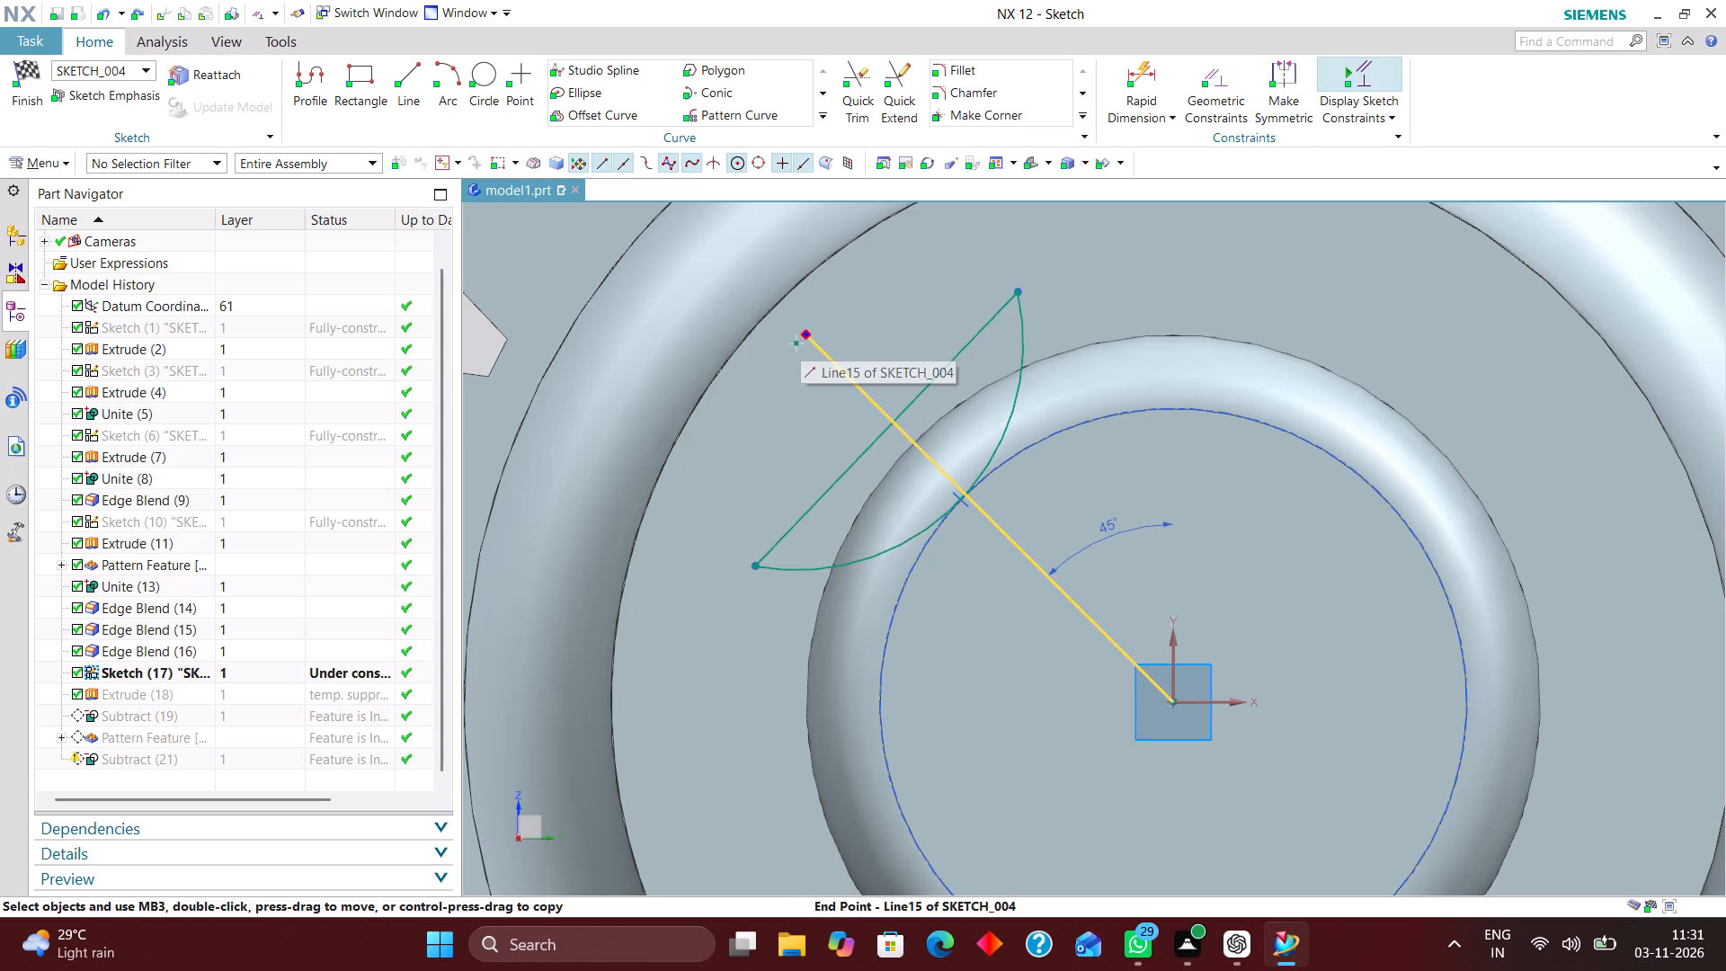
drag(800, 337, 795, 346)
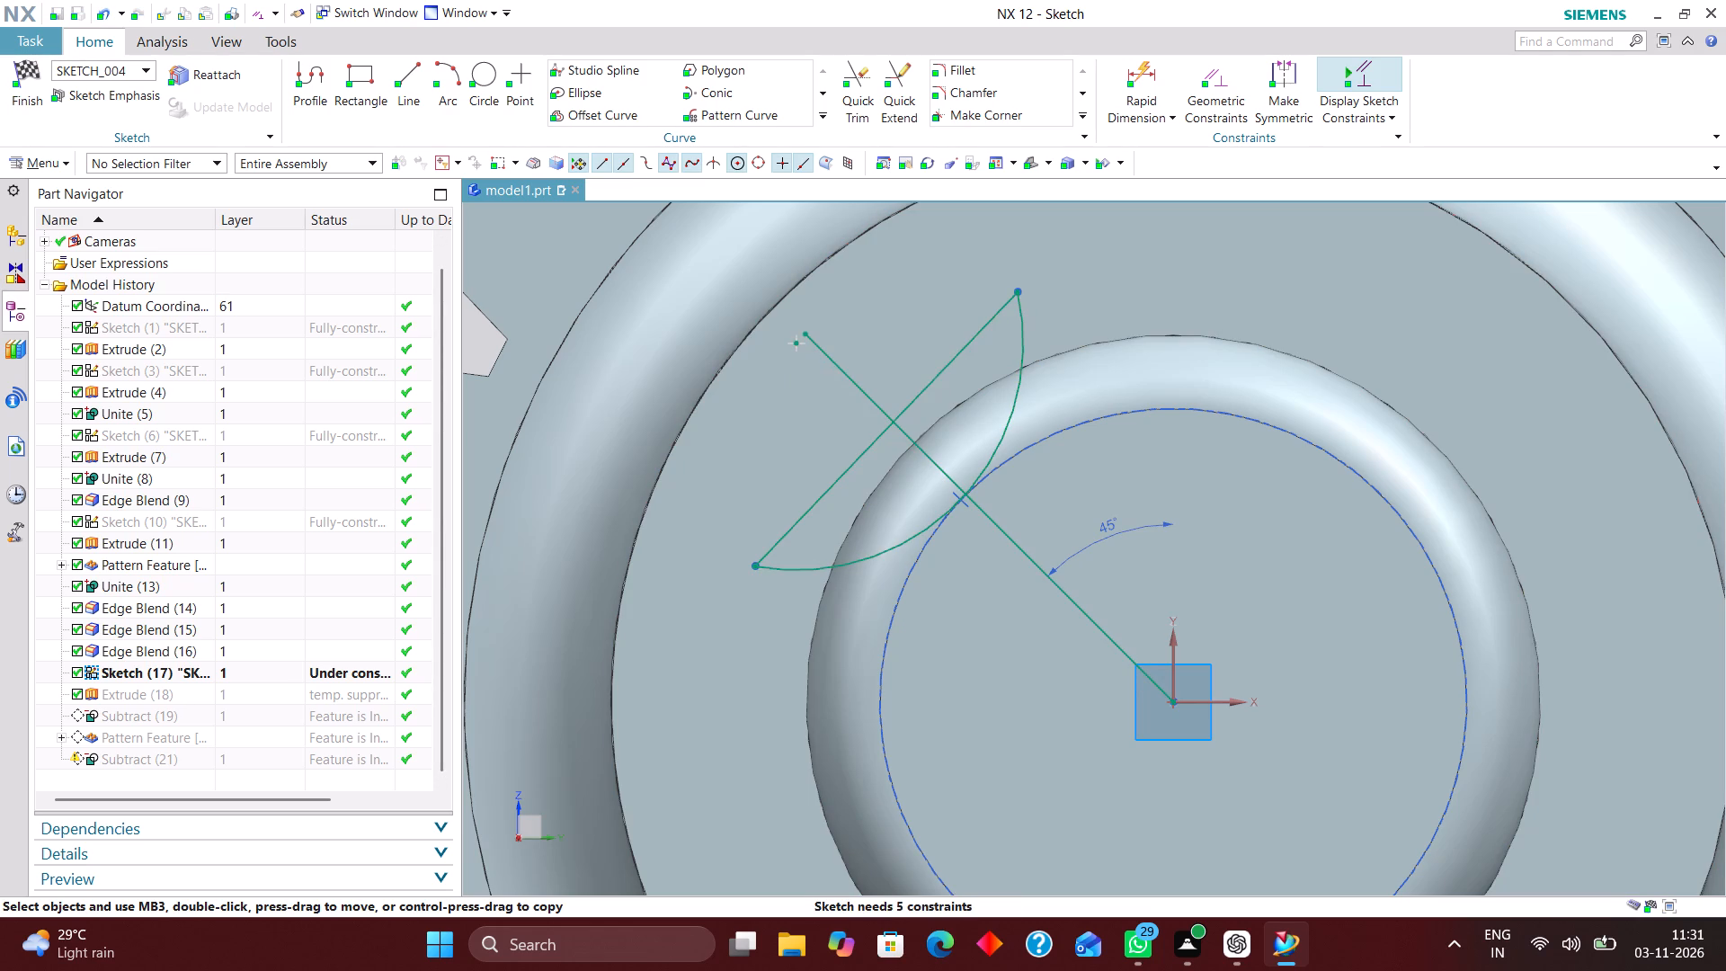
drag(847, 469, 860, 458)
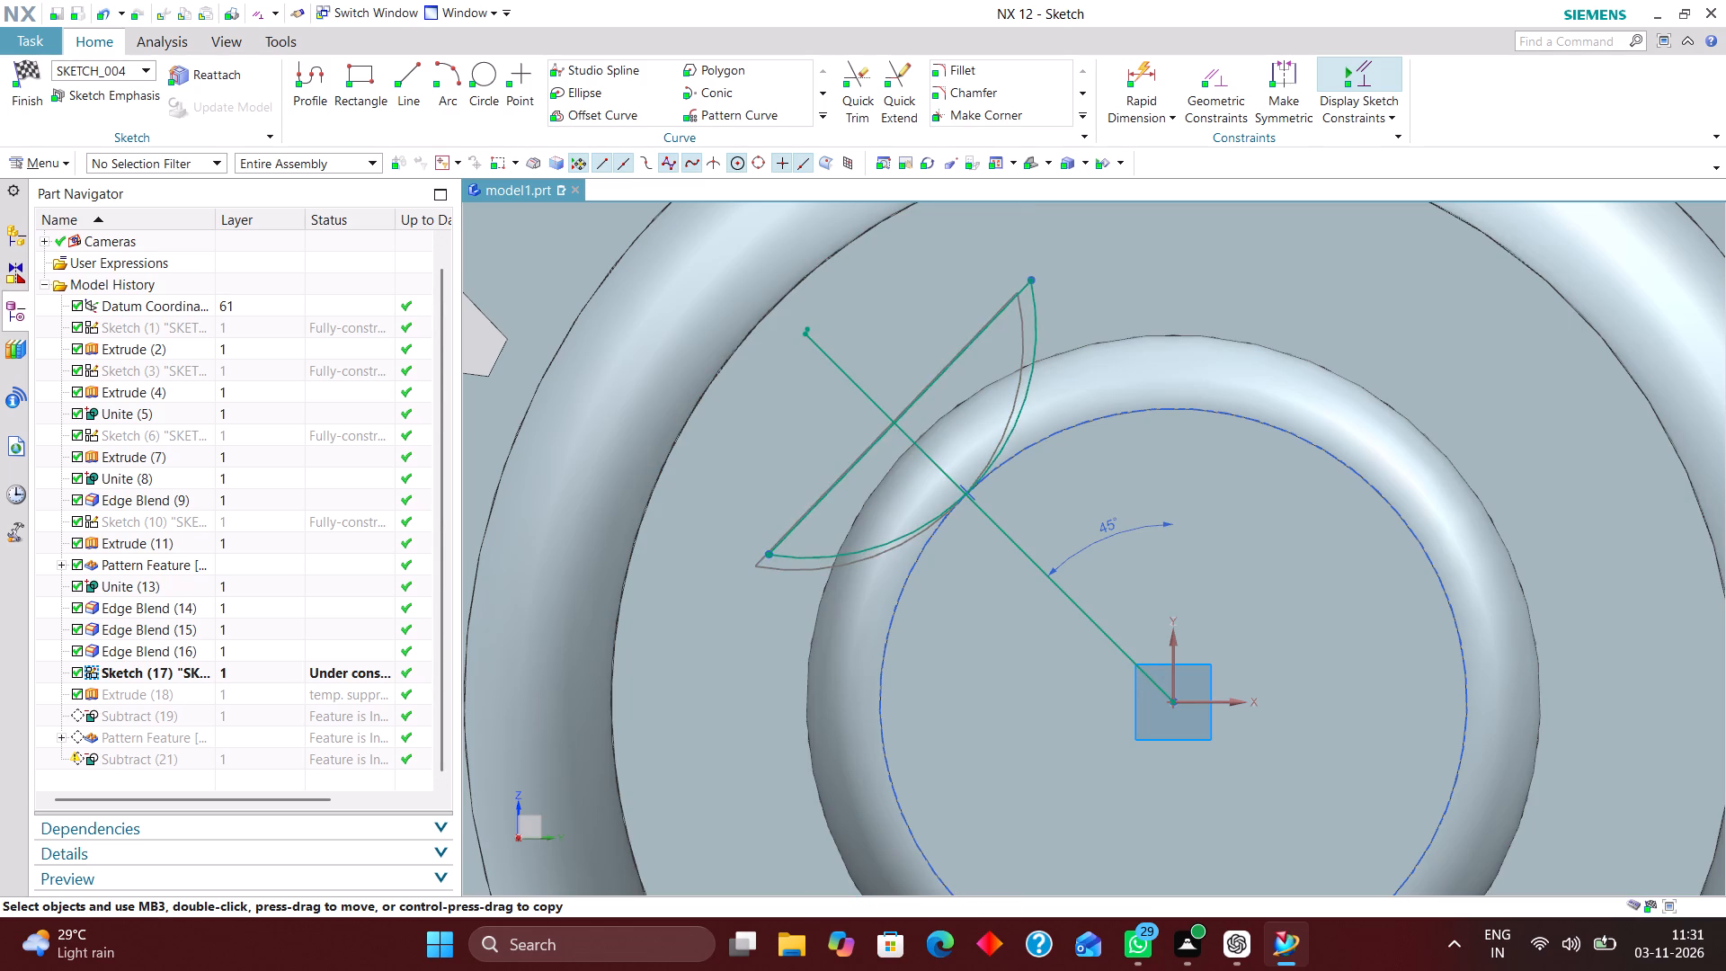
drag(860, 458, 855, 460)
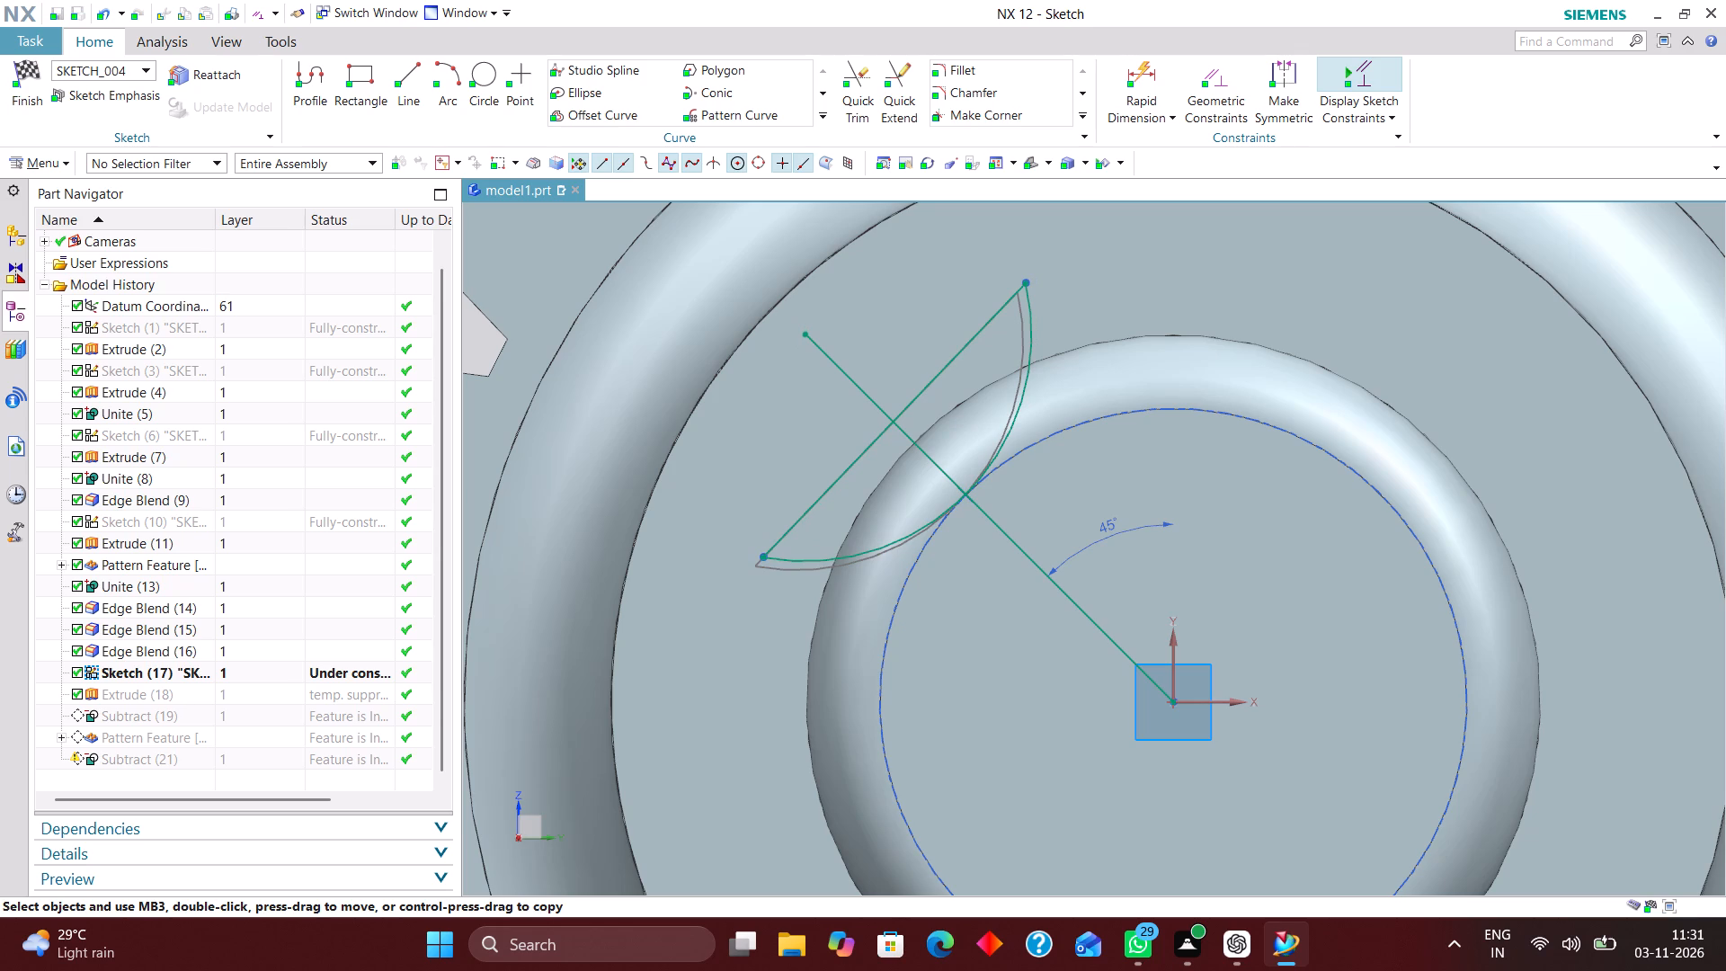
drag(855, 460, 856, 459)
Move the chord's lower endpoint further down and outward to lengthen and flatten the arc profile, and finish the sketch.
scroll(799, 393, down, 3)
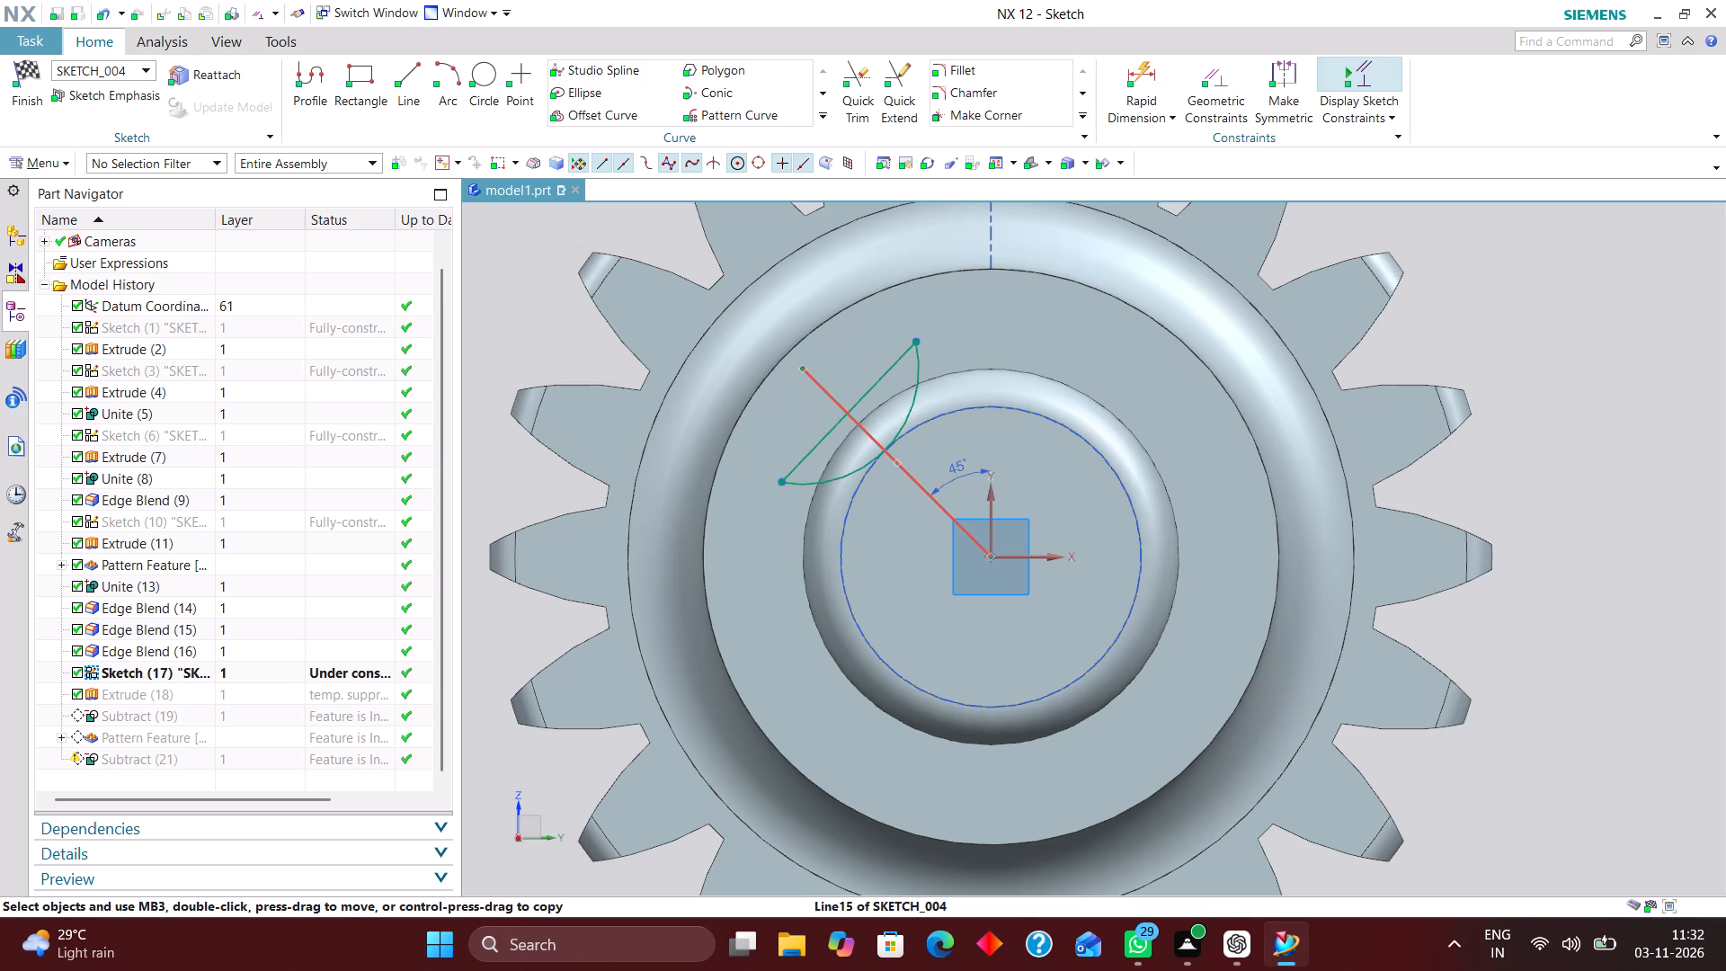
scroll(908, 361, down, 1)
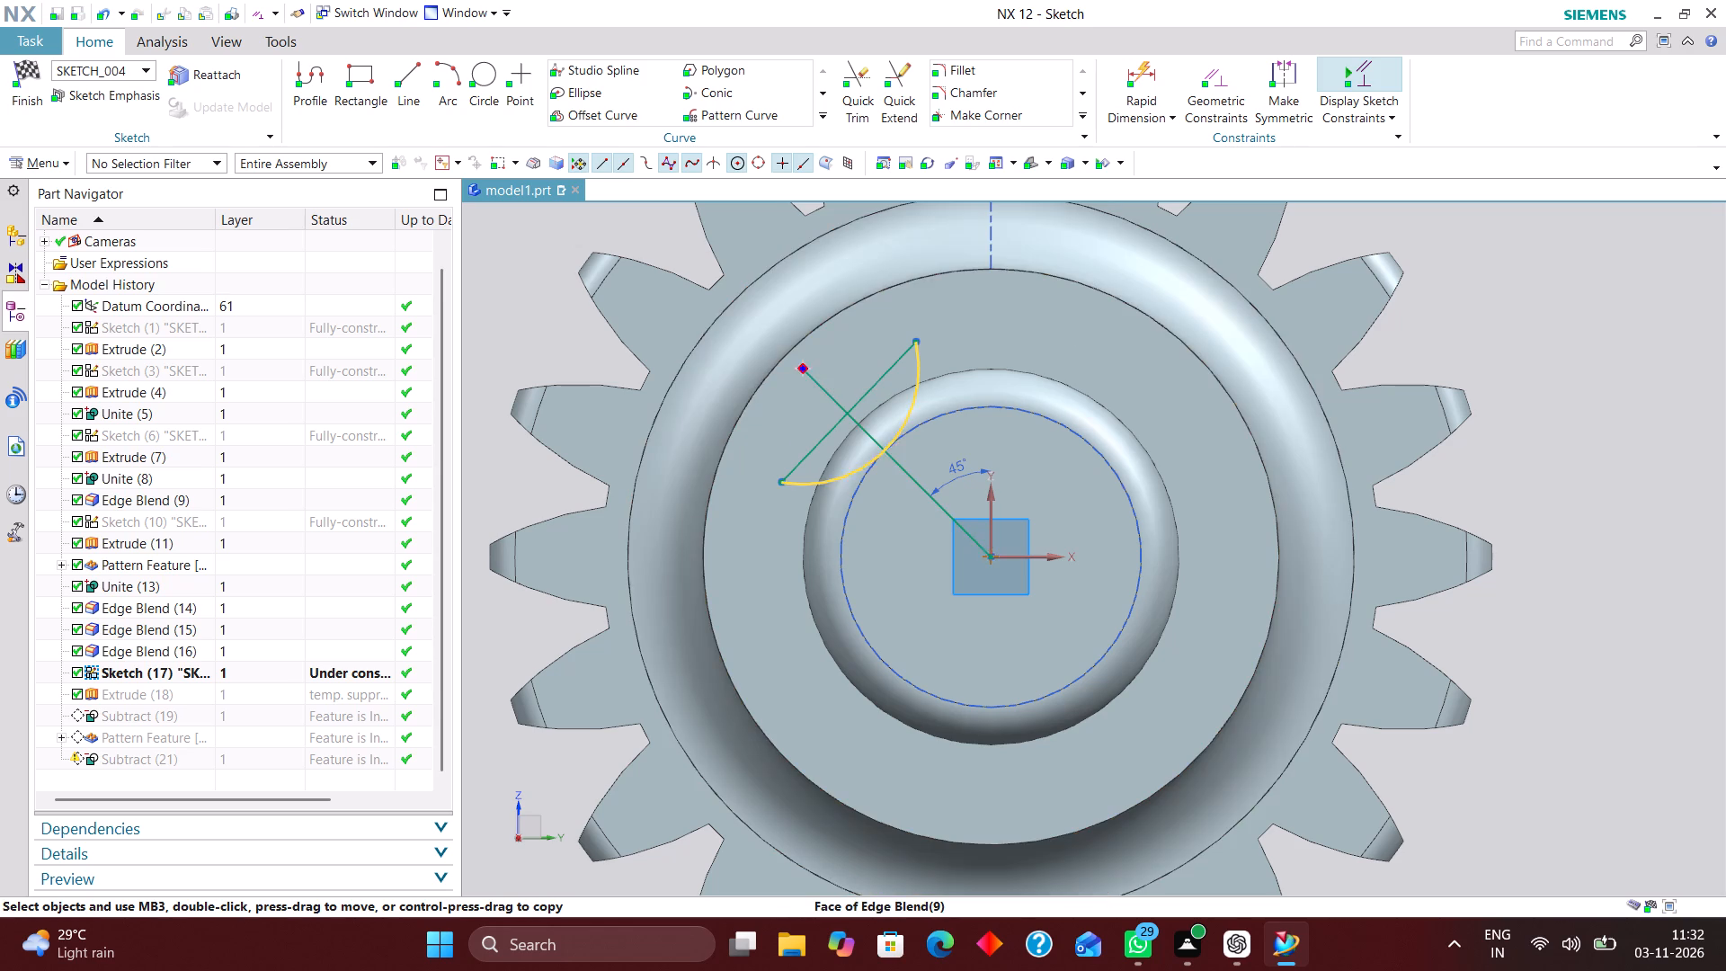
scroll(906, 359, down, 2)
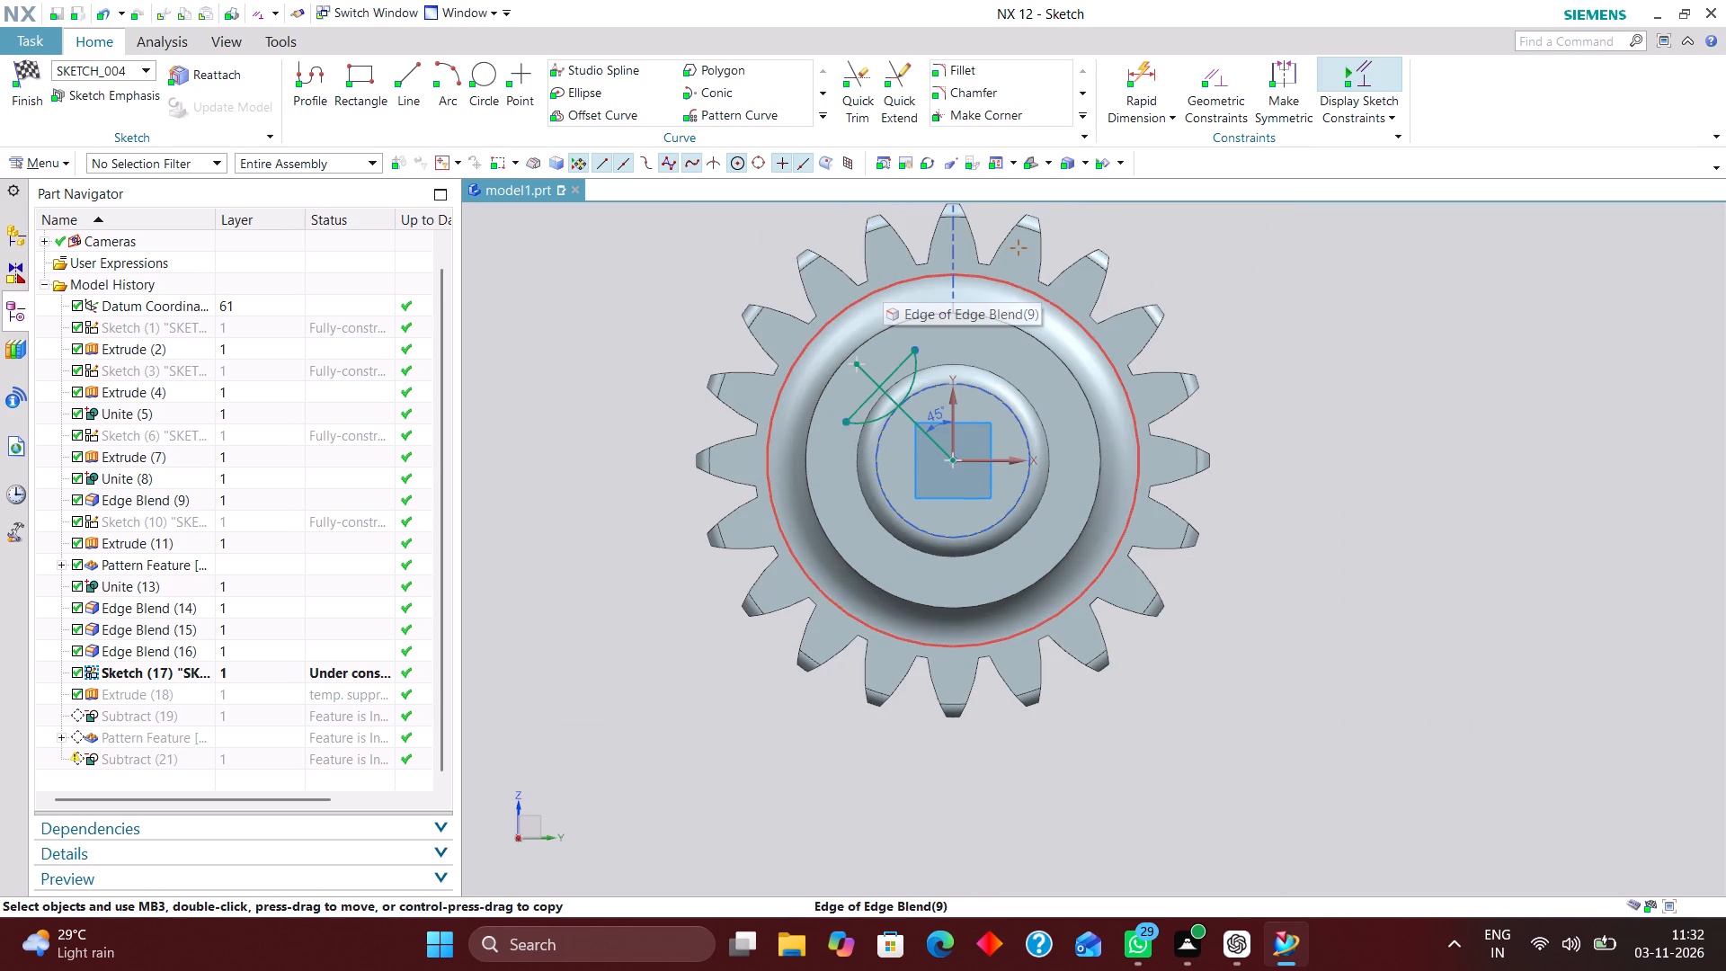
scroll(864, 243, up, 2)
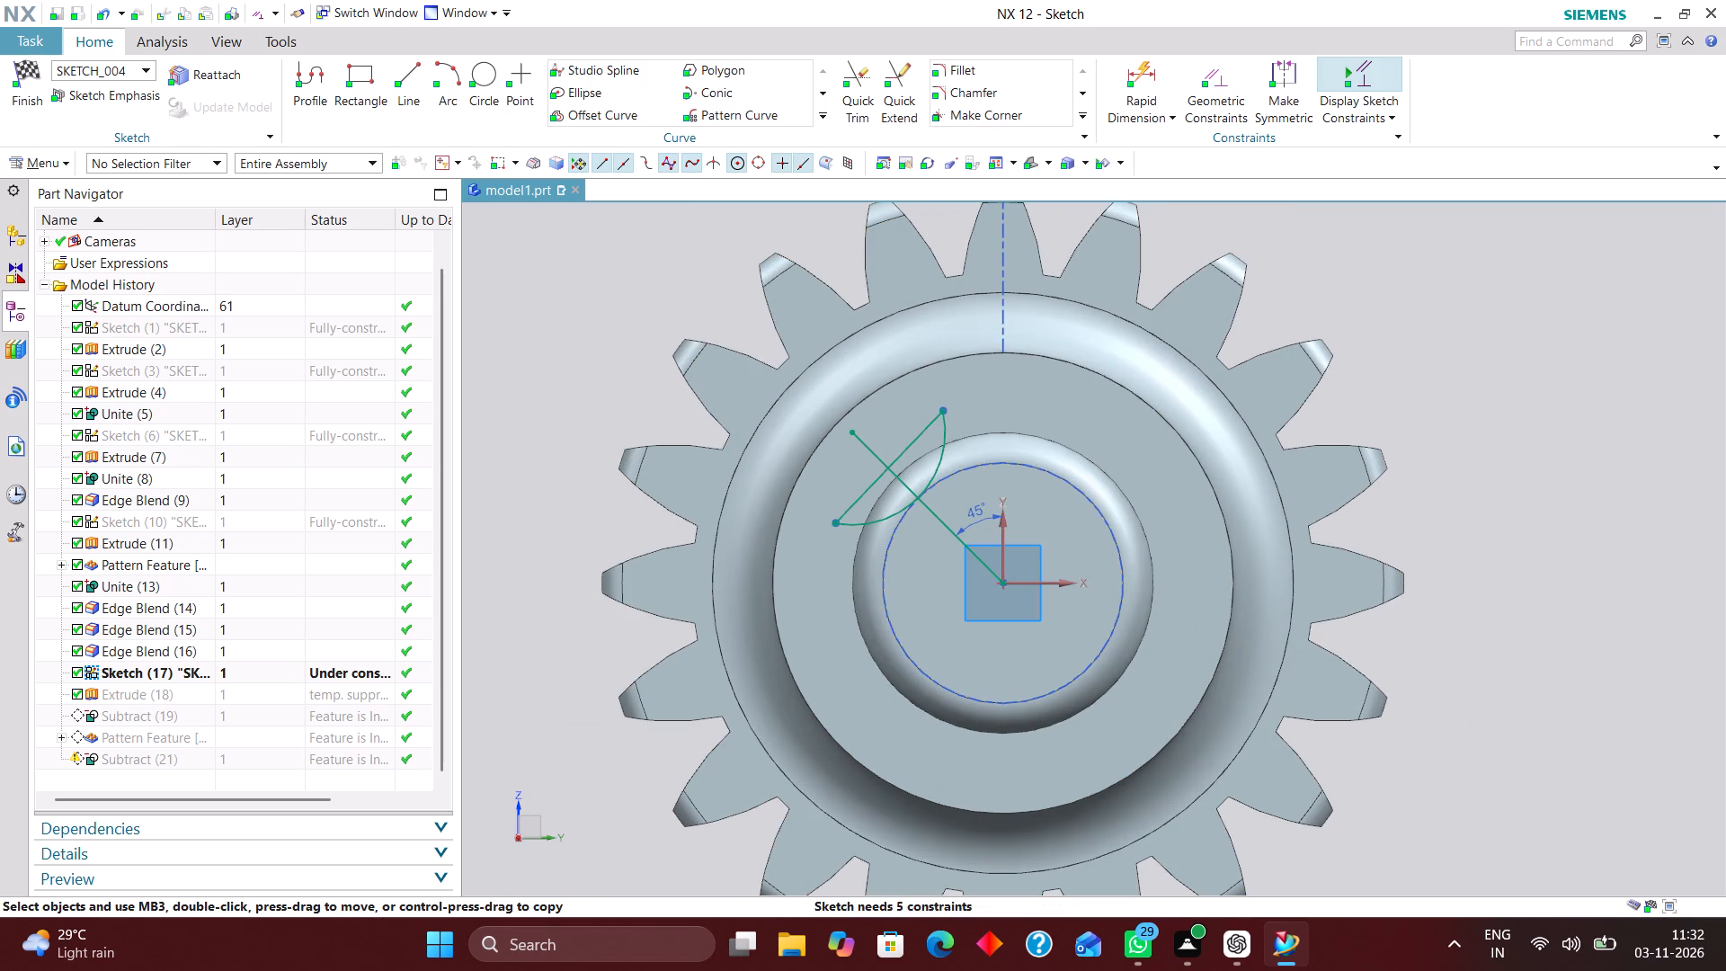
drag(830, 522, 828, 528)
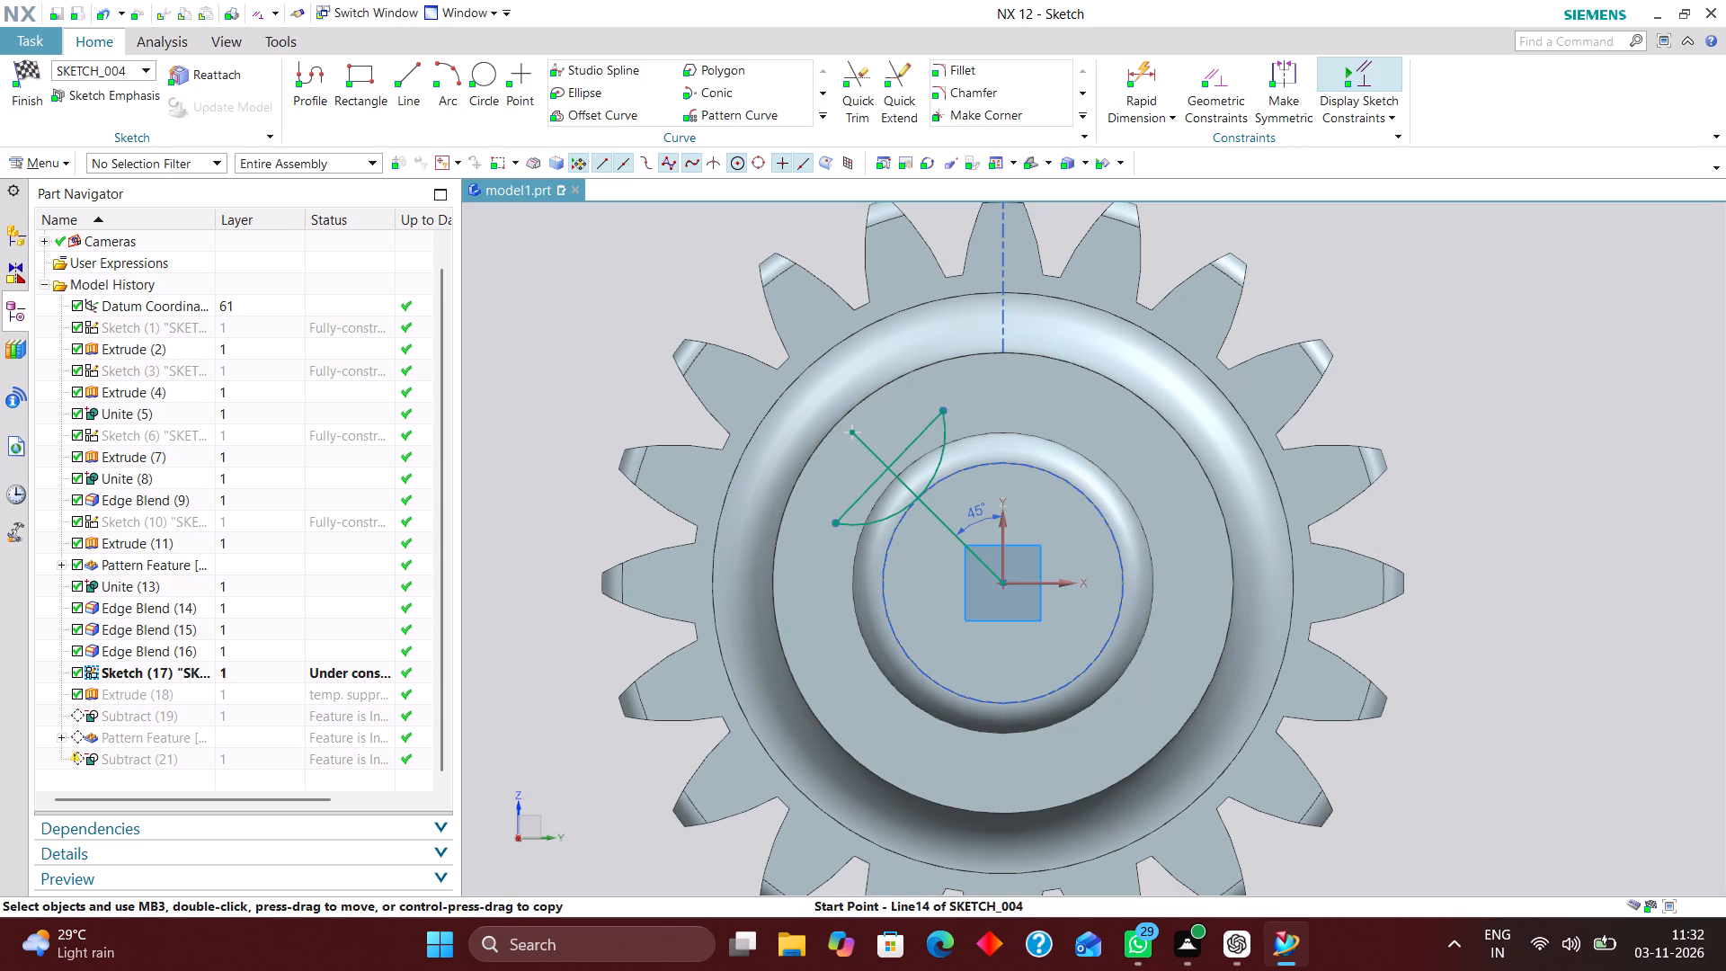
drag(828, 528, 818, 569)
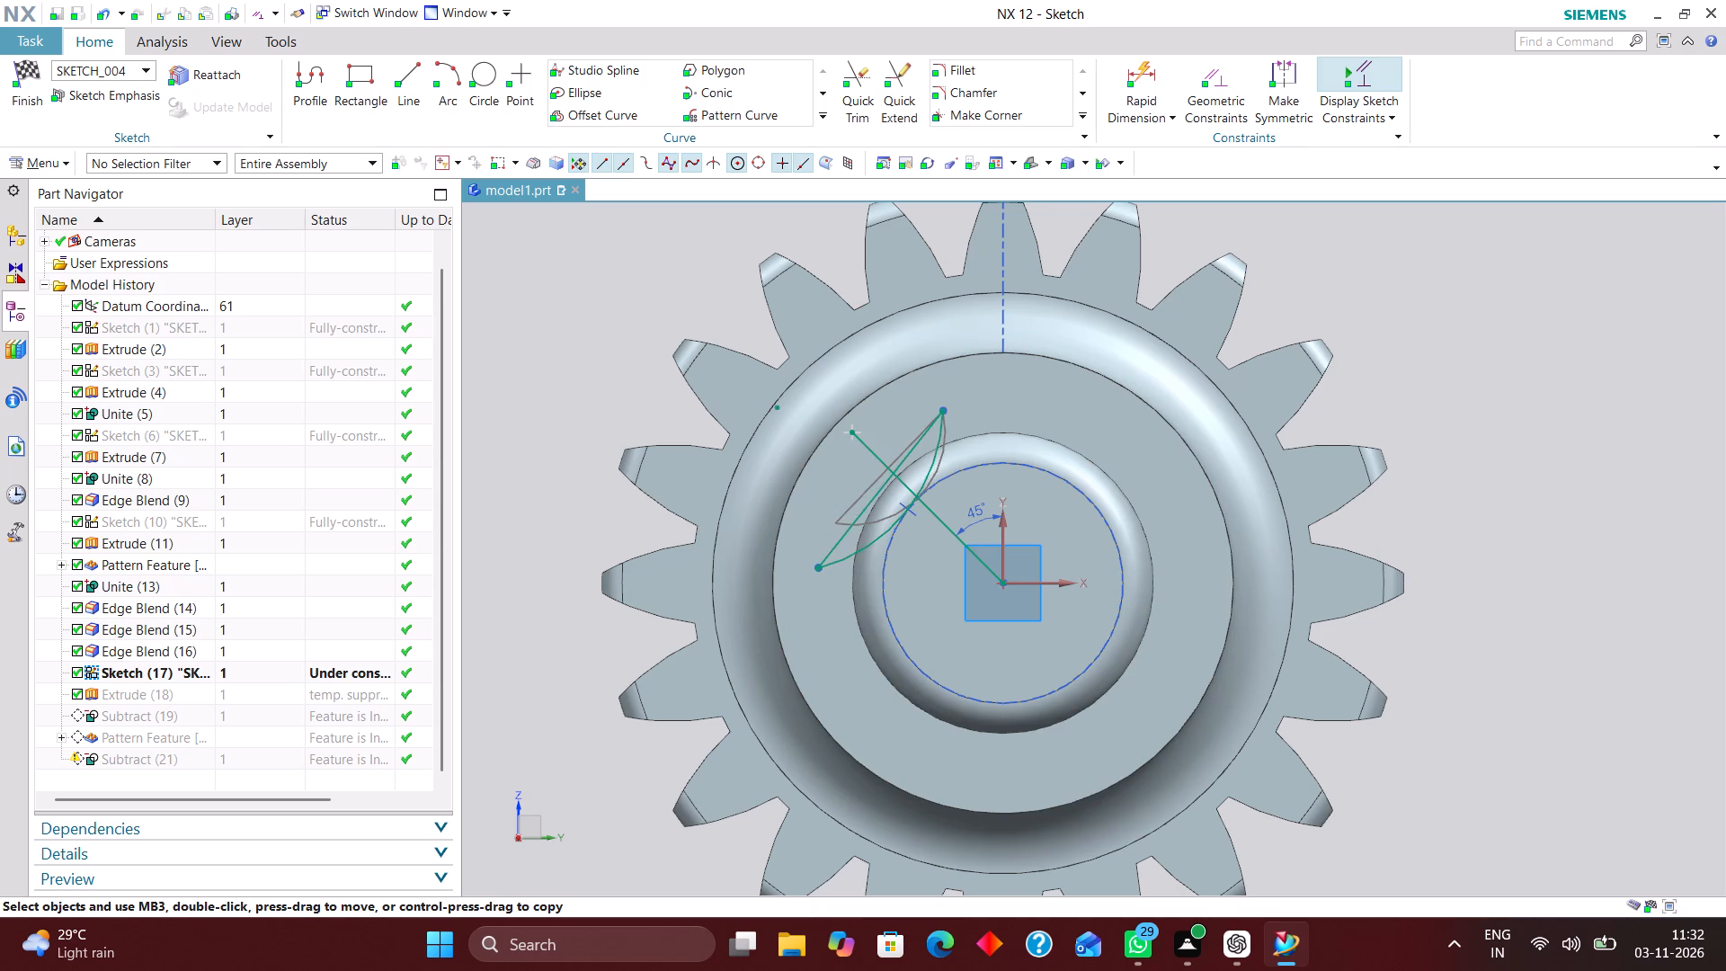
drag(818, 569, 814, 589)
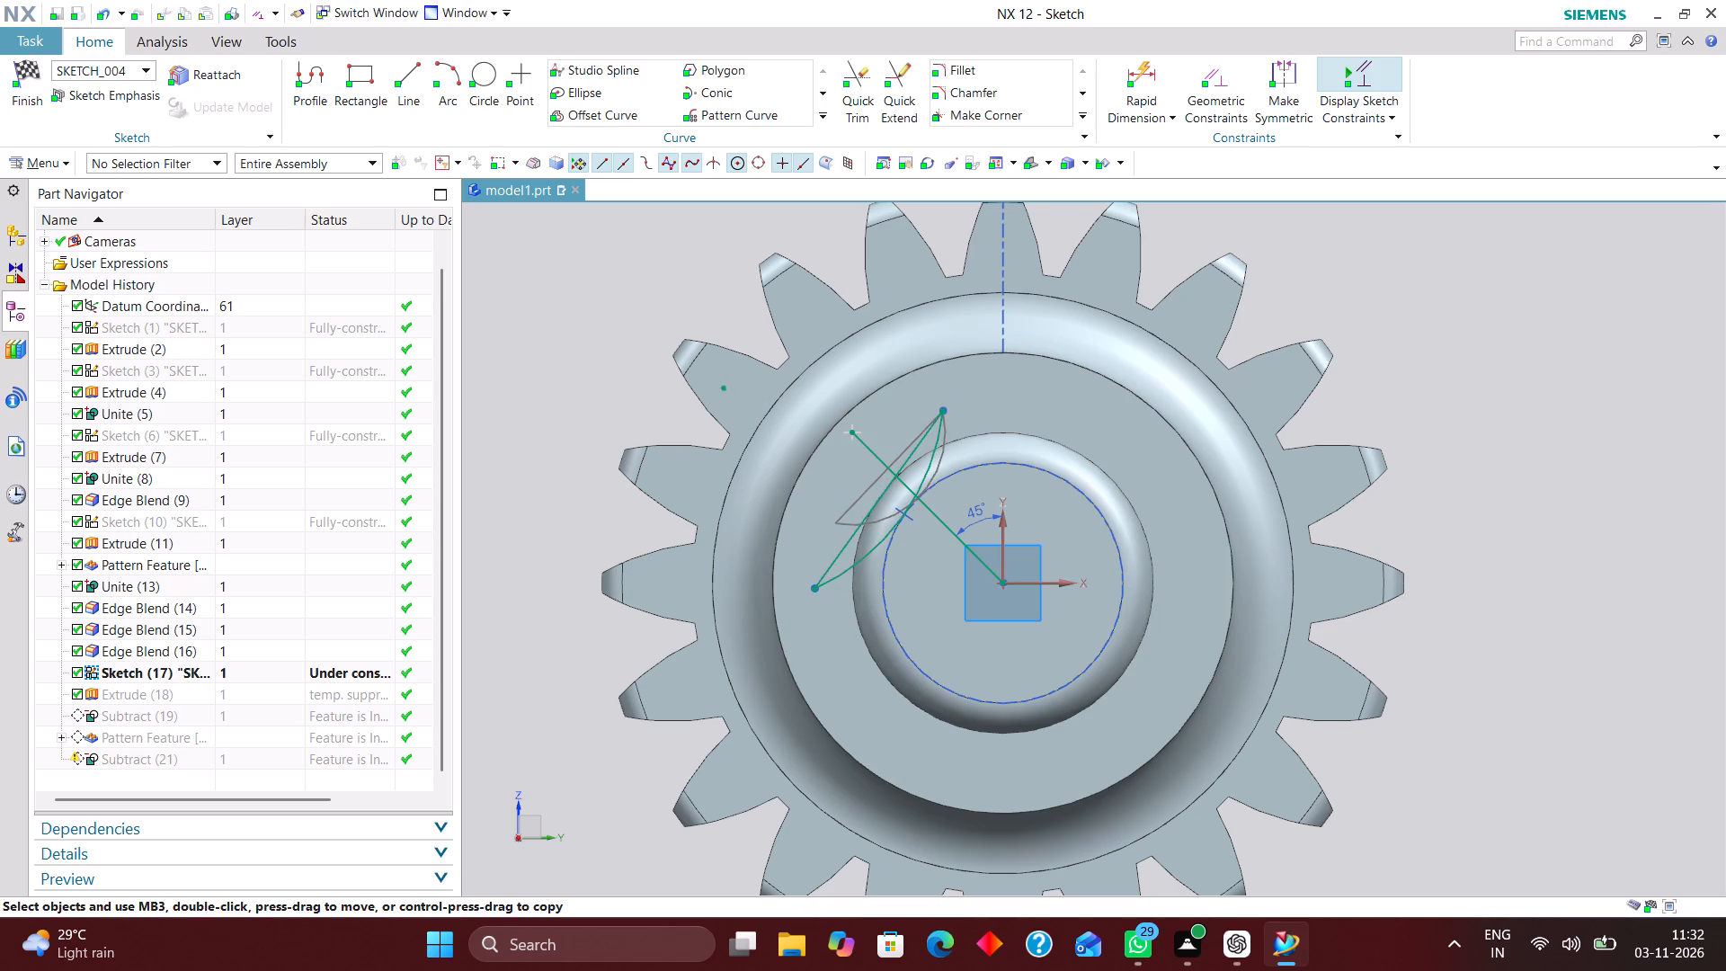
drag(814, 589, 812, 588)
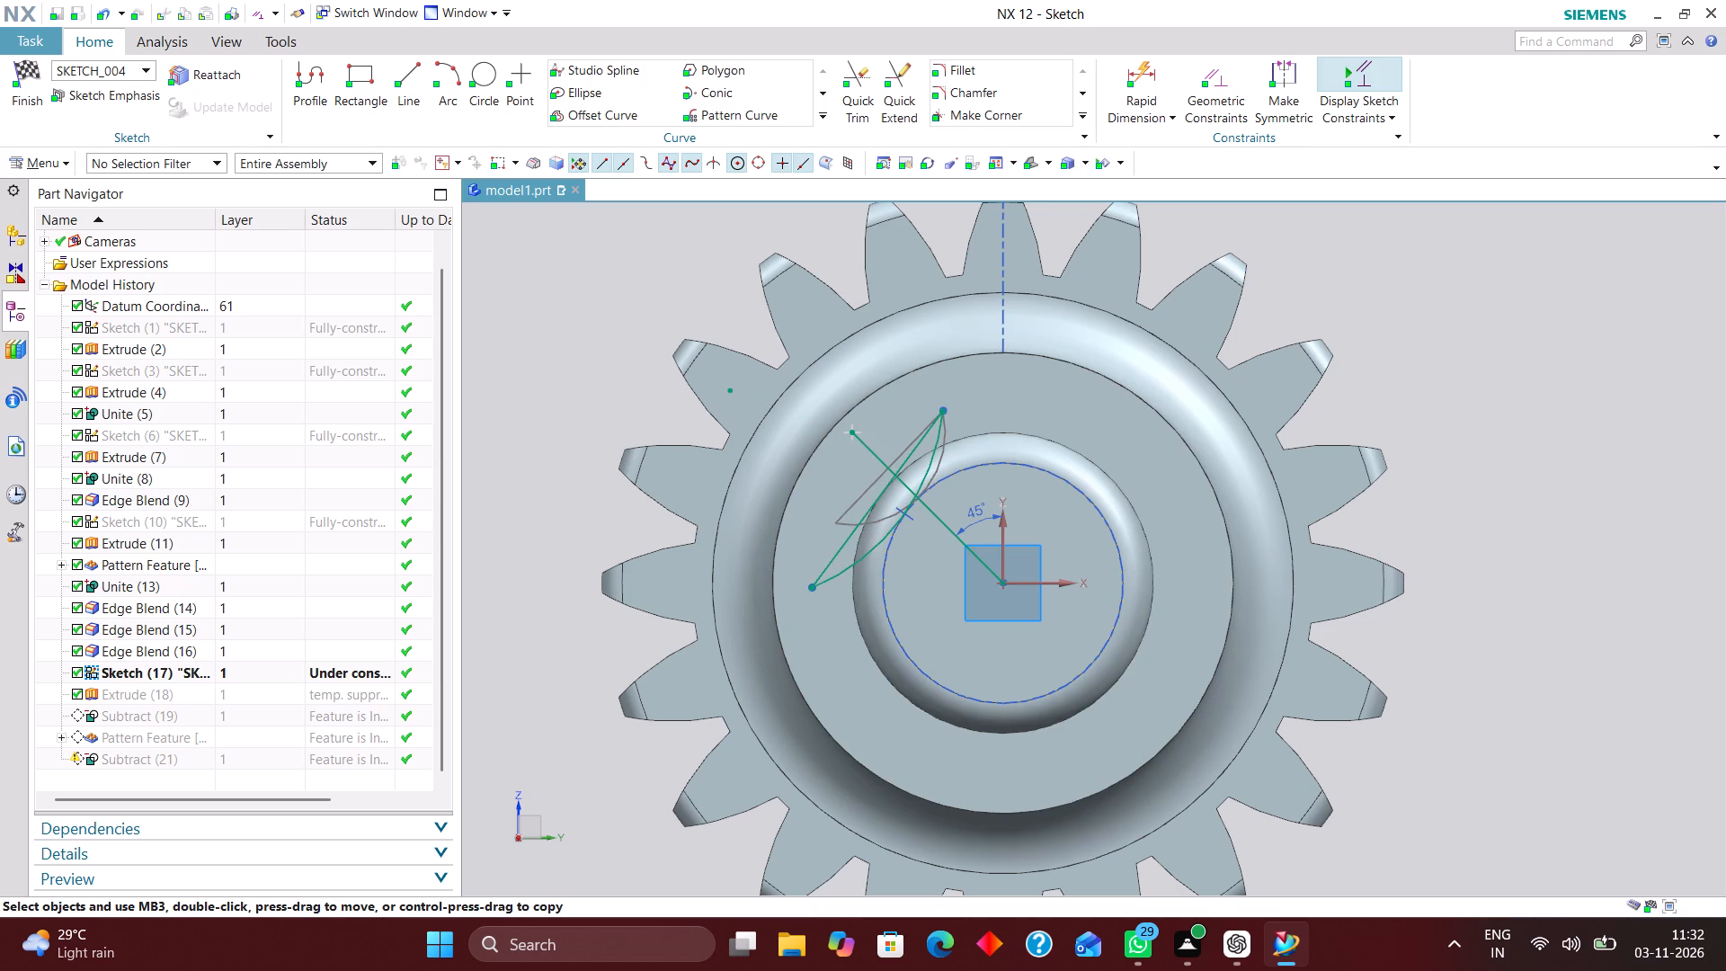
drag(812, 588, 812, 587)
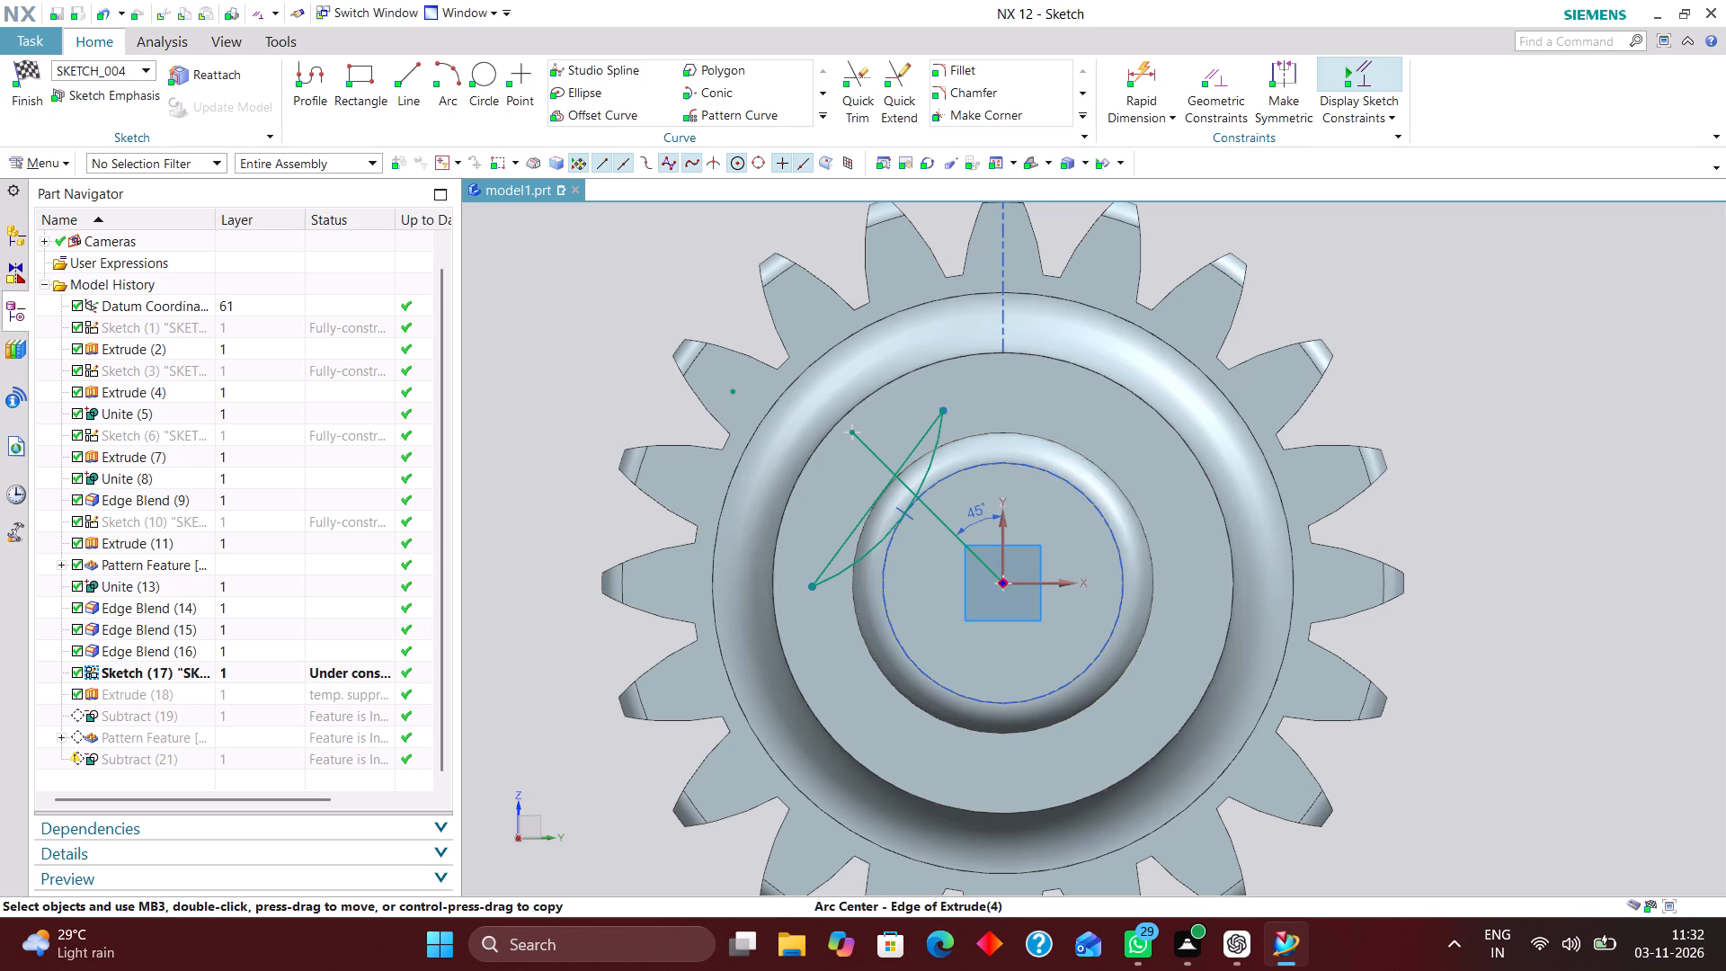
click(22, 80)
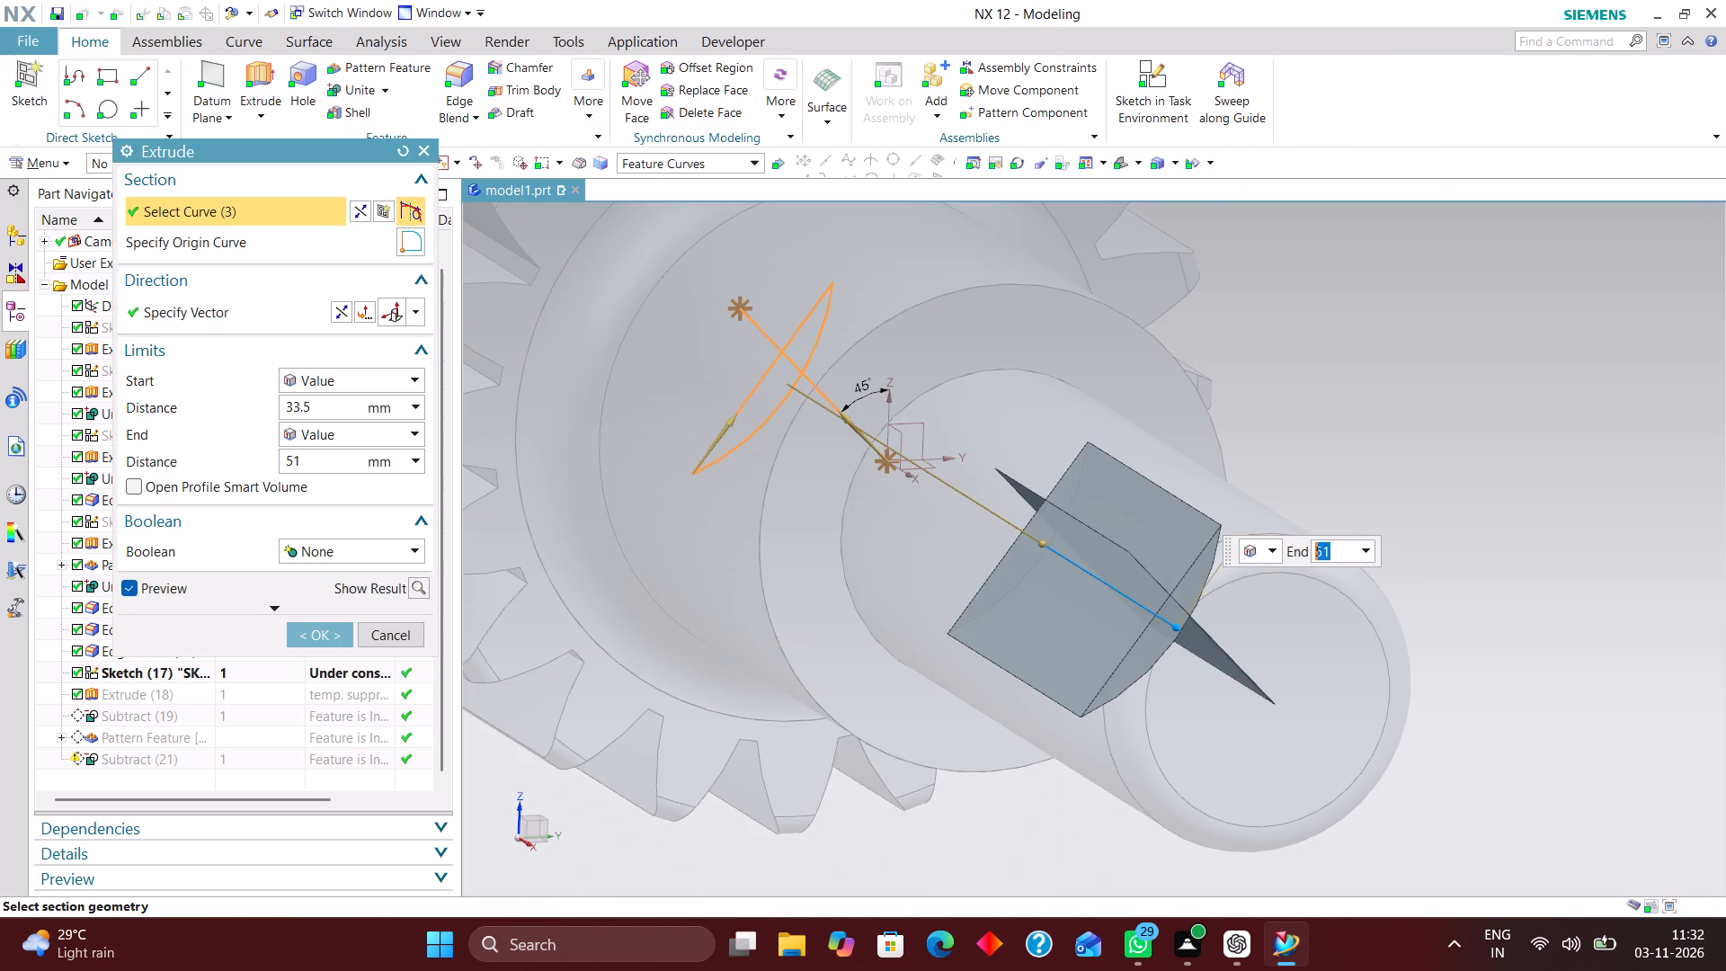
middle_drag(1454, 423, 1429, 399)
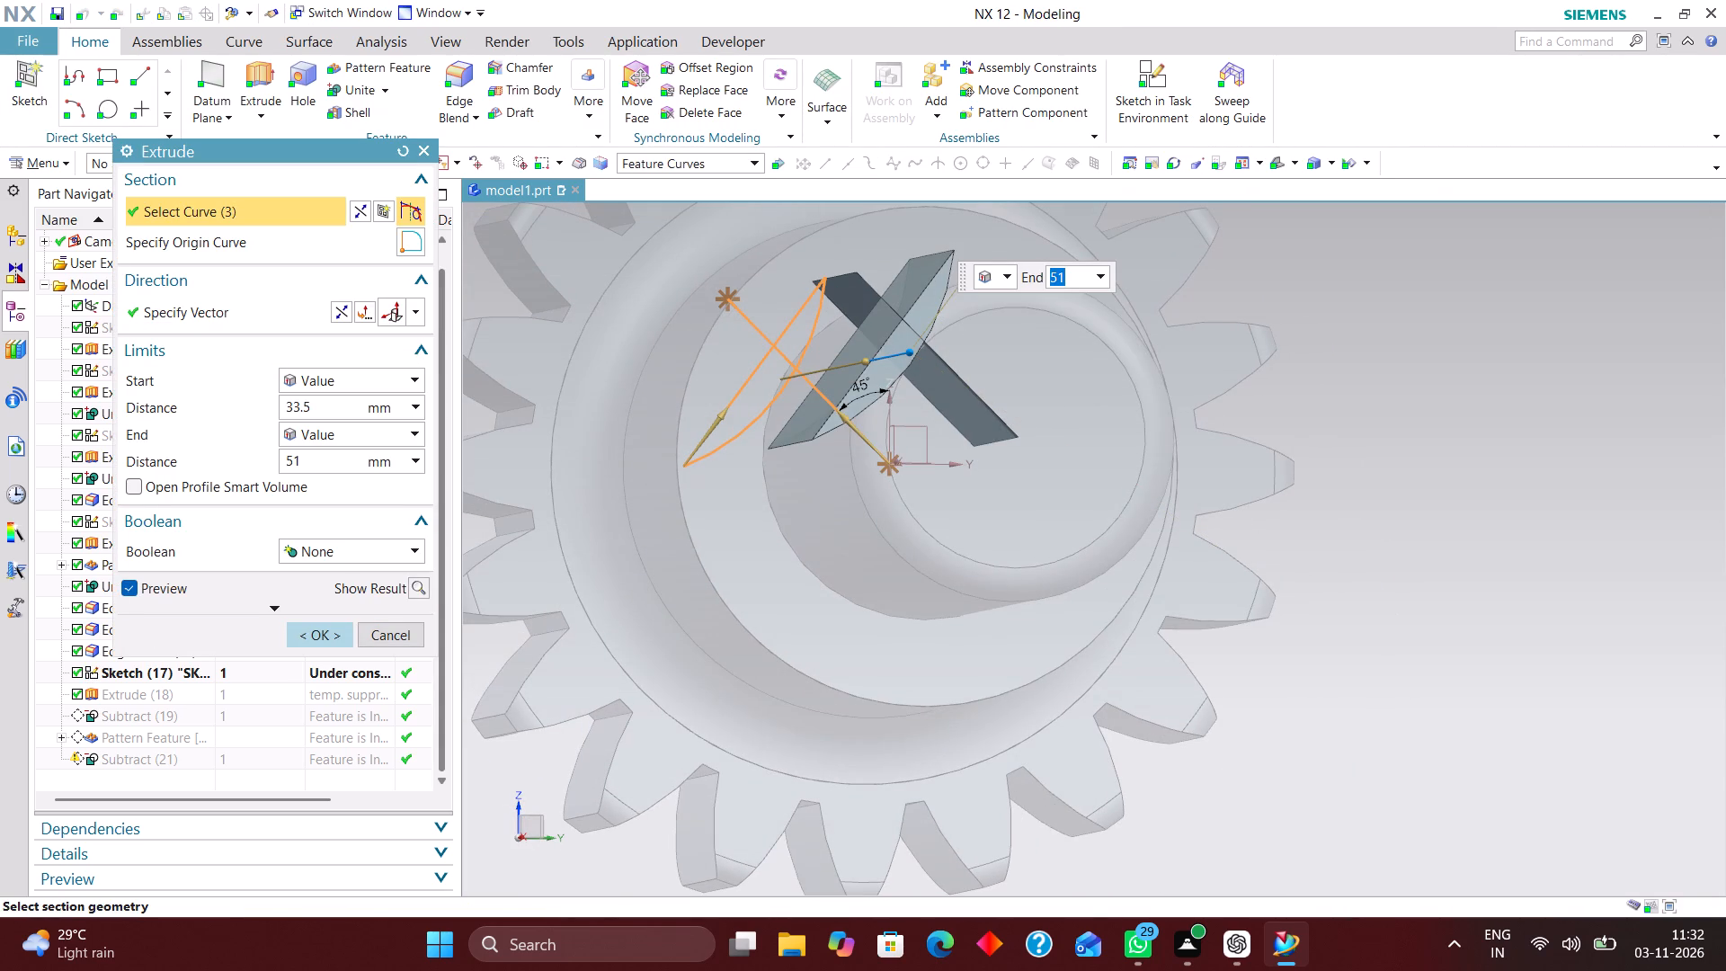
Convert the 45-degree diagonal line in the recess extrude's section sketch to reference geometry, finish the sketch, and accept the extrude.
click(380, 210)
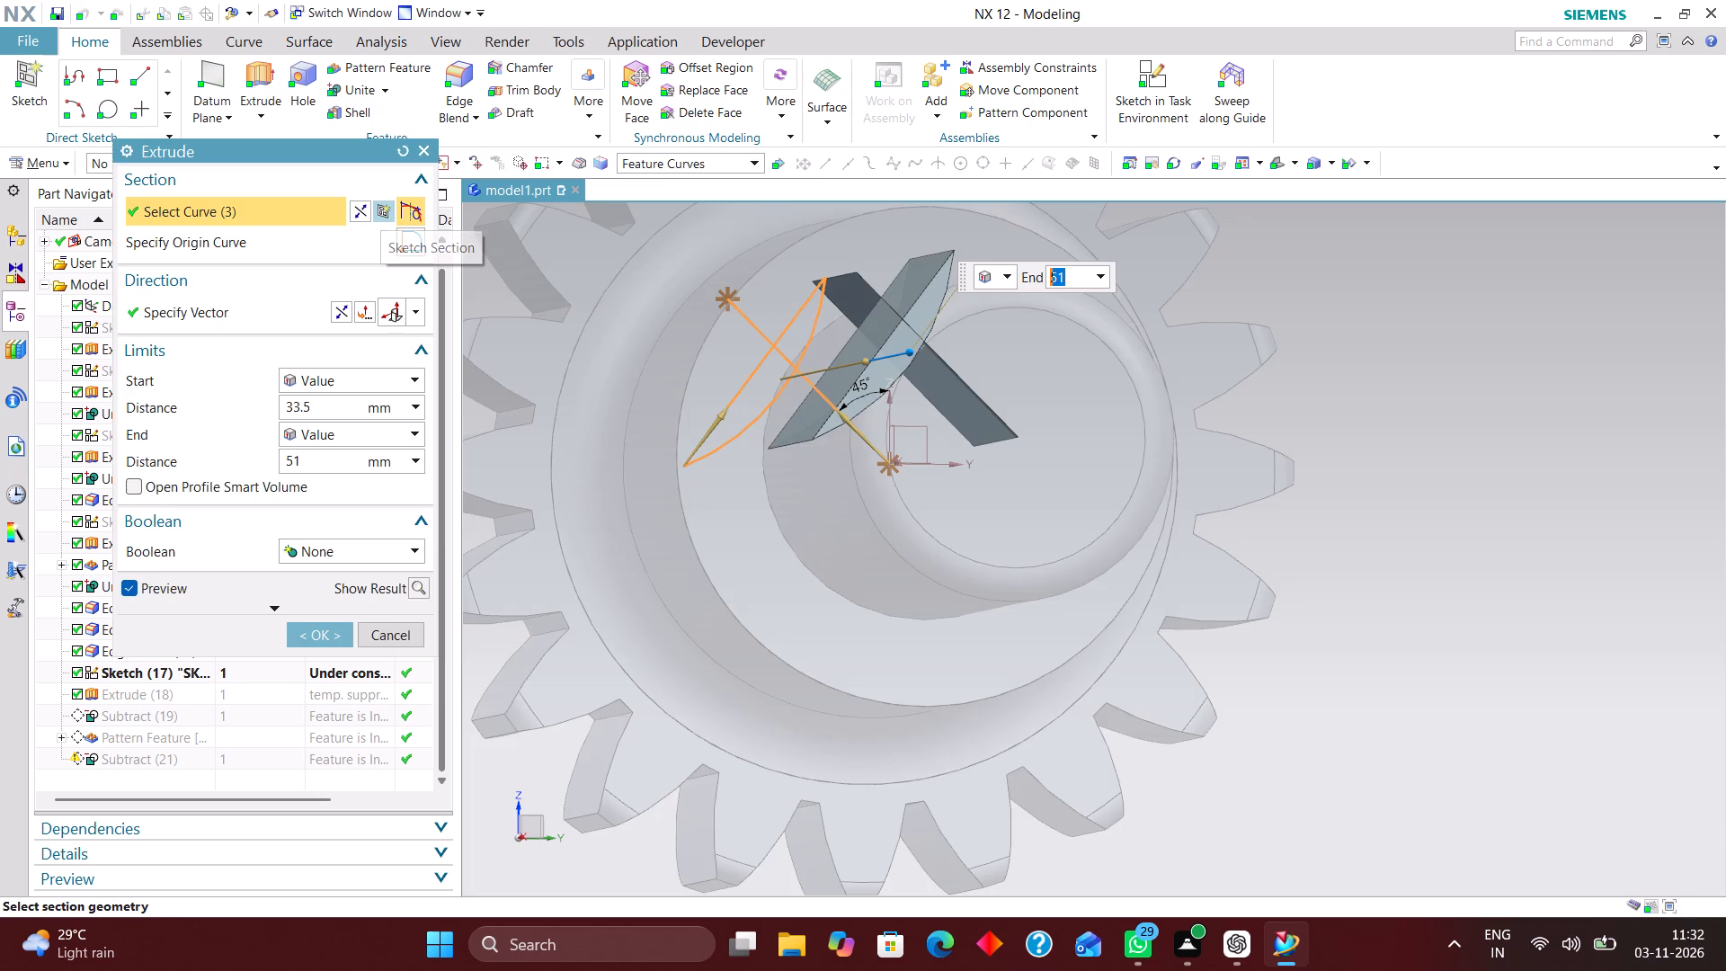
scroll(749, 417, down, 3)
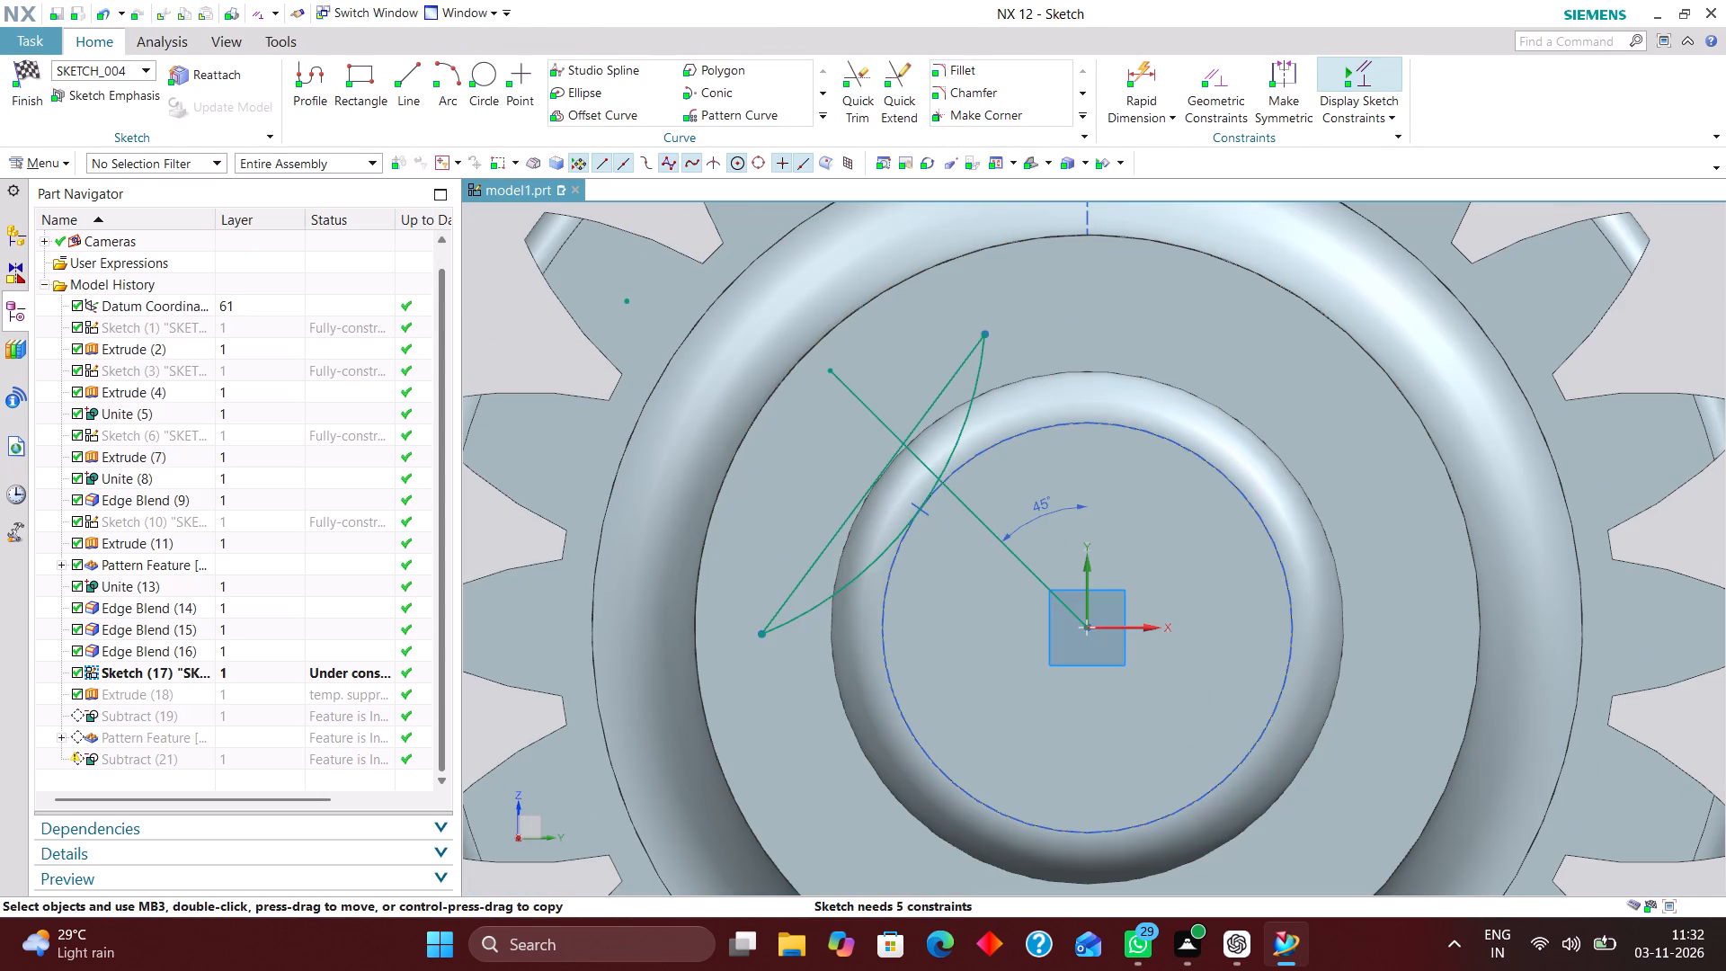
right_drag(878, 417, 968, 536)
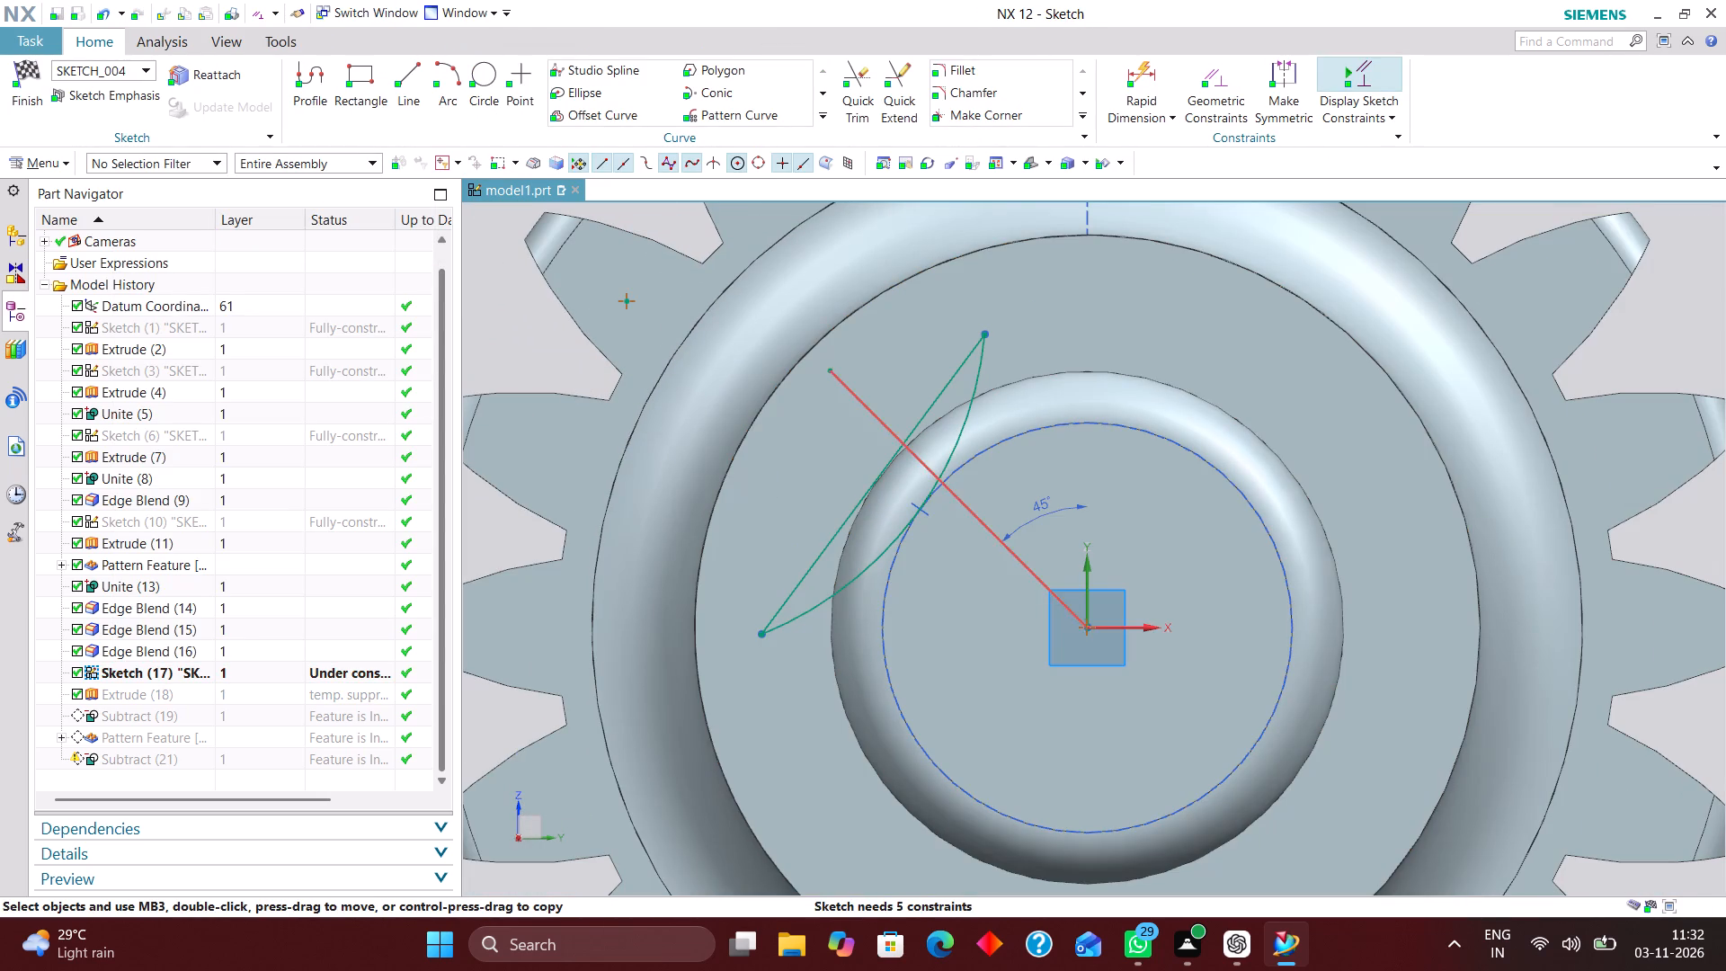
right_drag(860, 401, 918, 492)
click(26, 68)
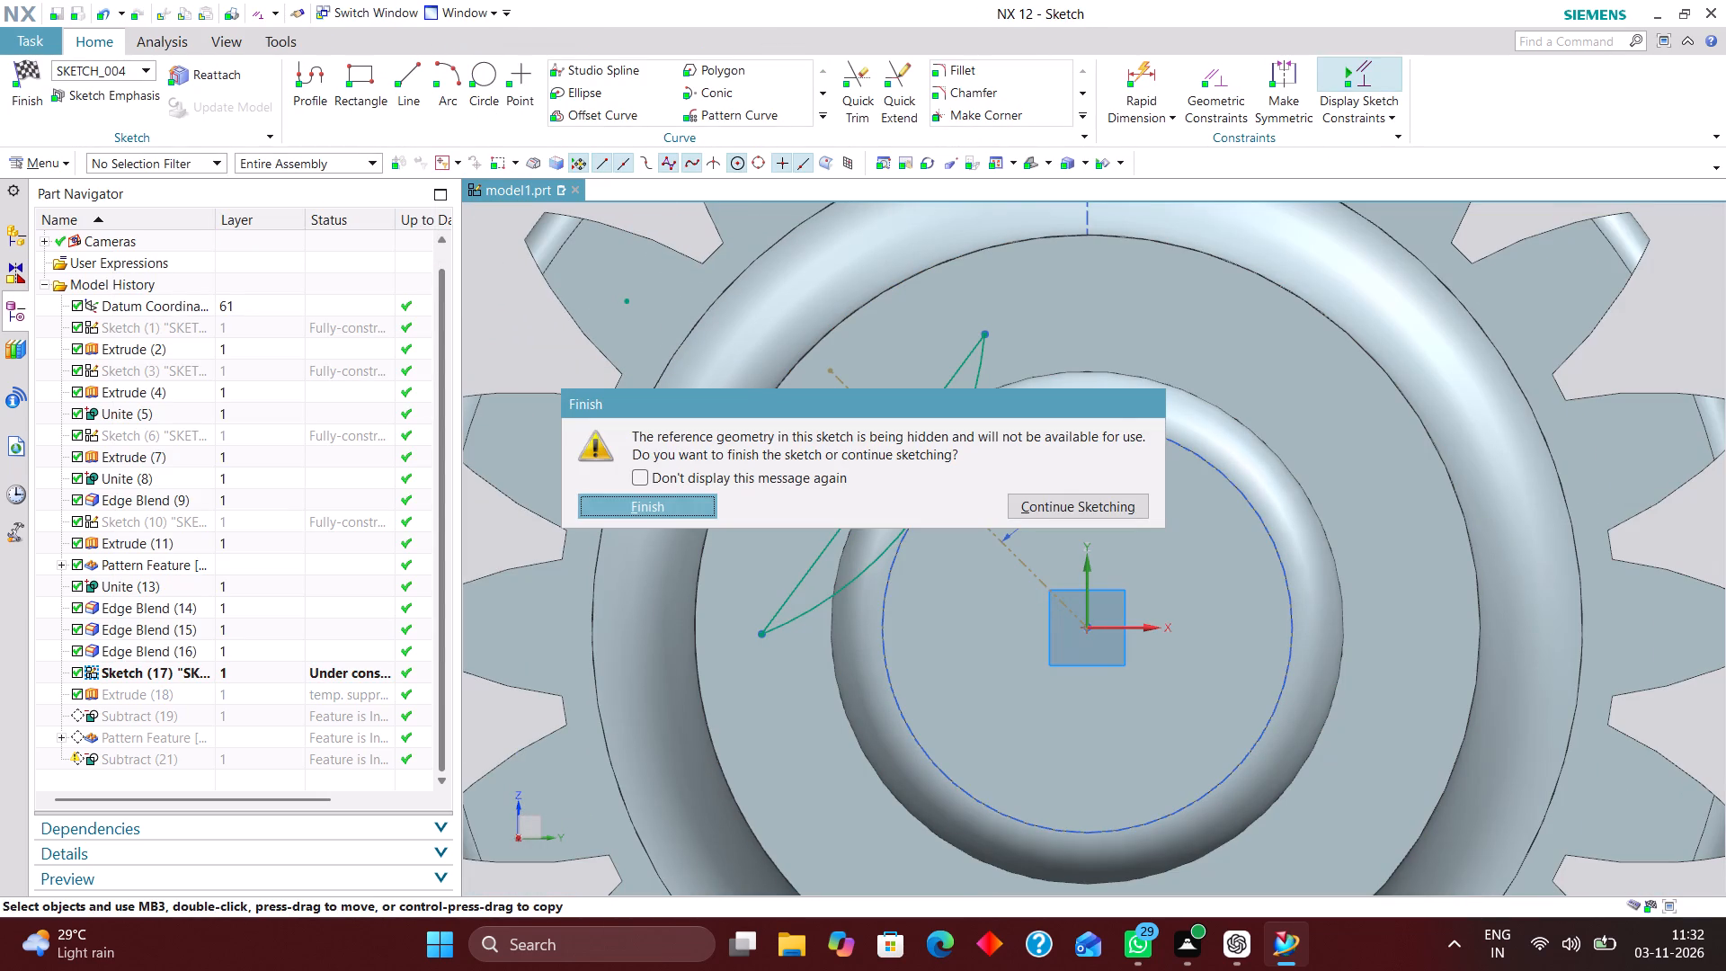
click(652, 504)
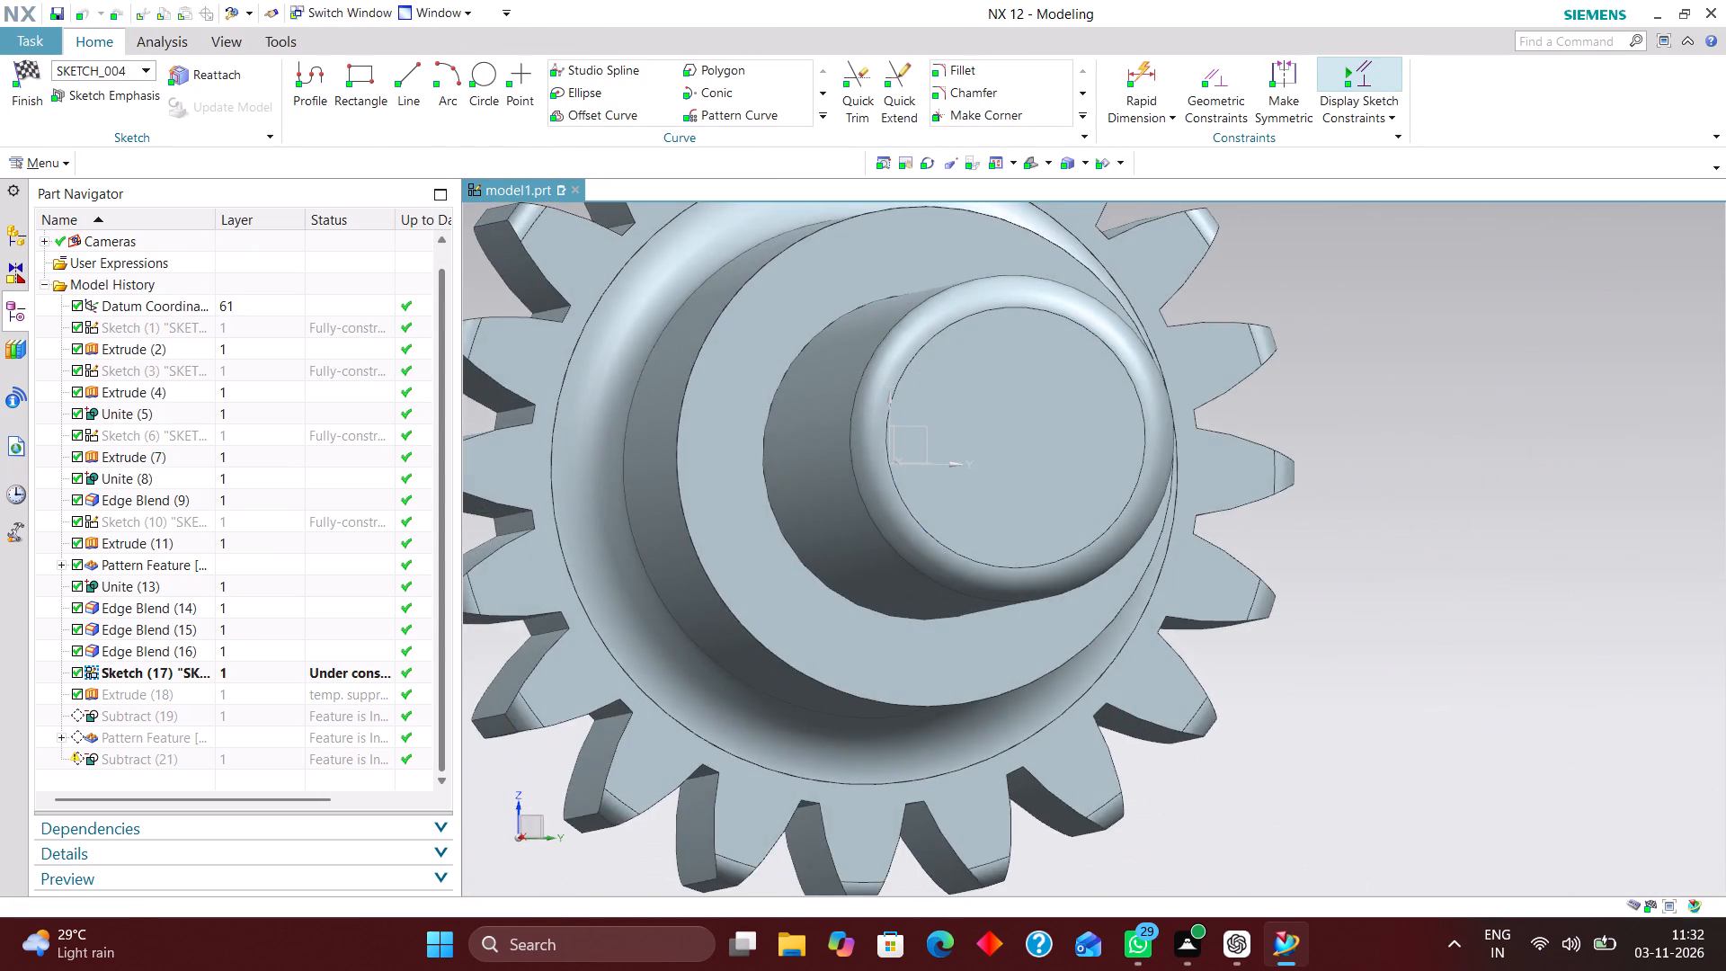
click(303, 638)
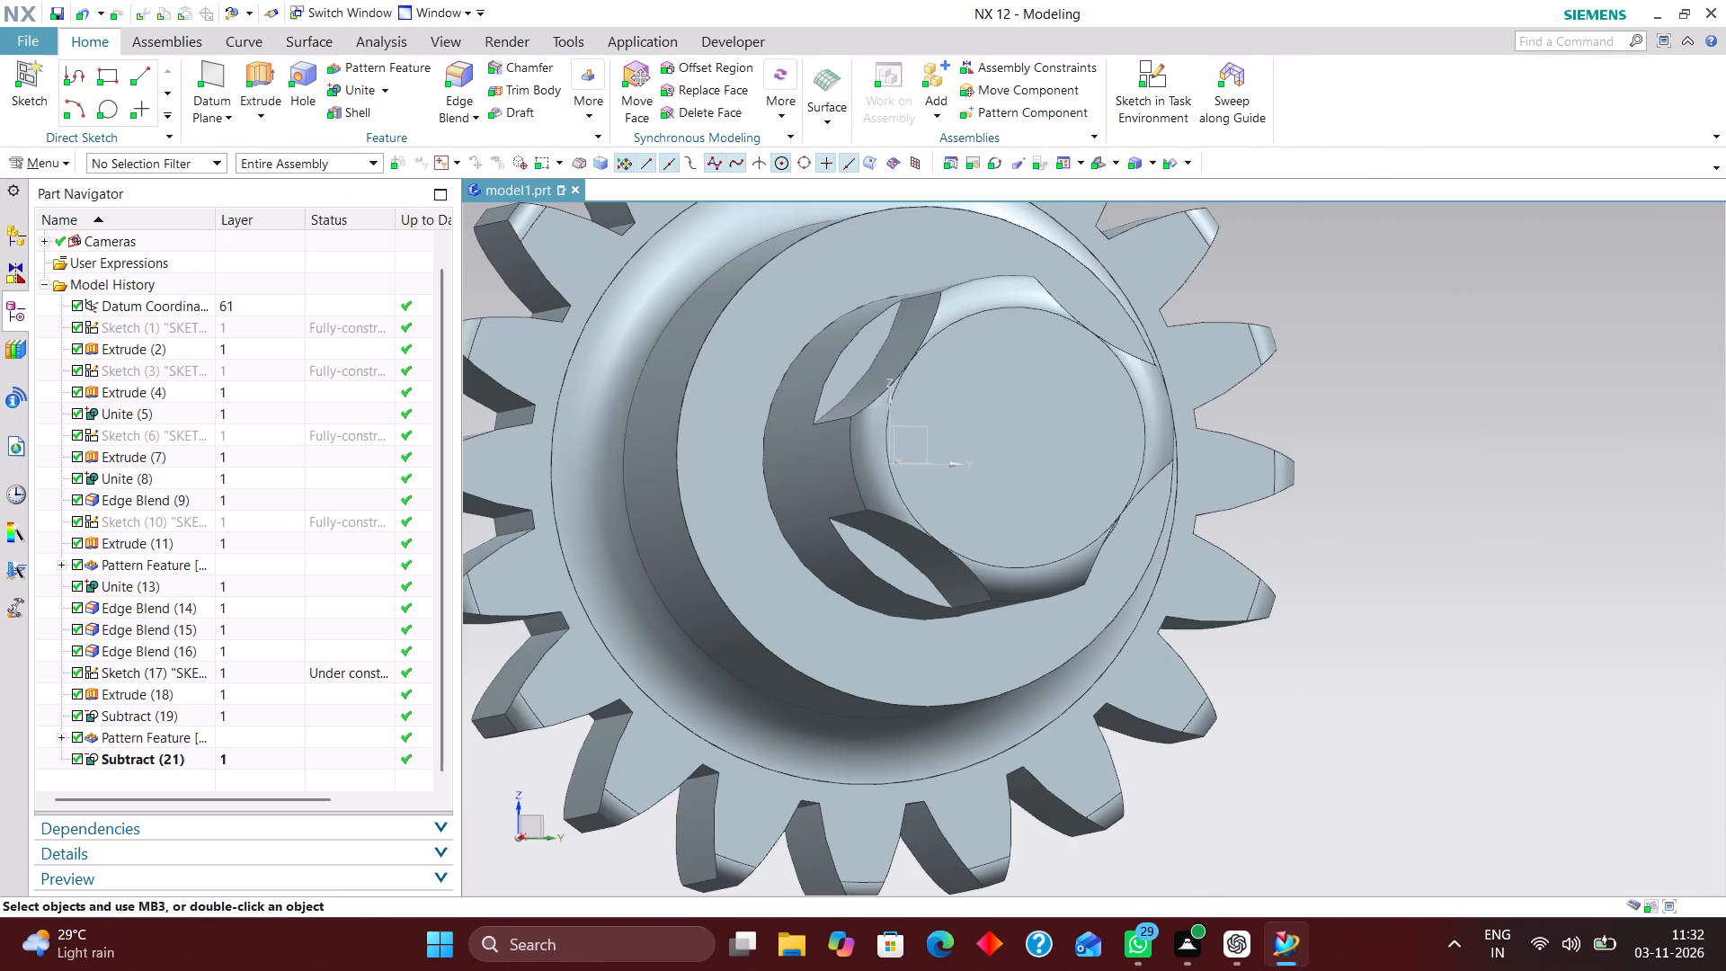
In the recess extrude's section sketch, dimension the chord's upper endpoint 1 mm horizontally from the vertical axis, finish the sketch, and accept the extrude.
middle_drag(1574, 537, 1588, 548)
scroll(1582, 551, up, 1)
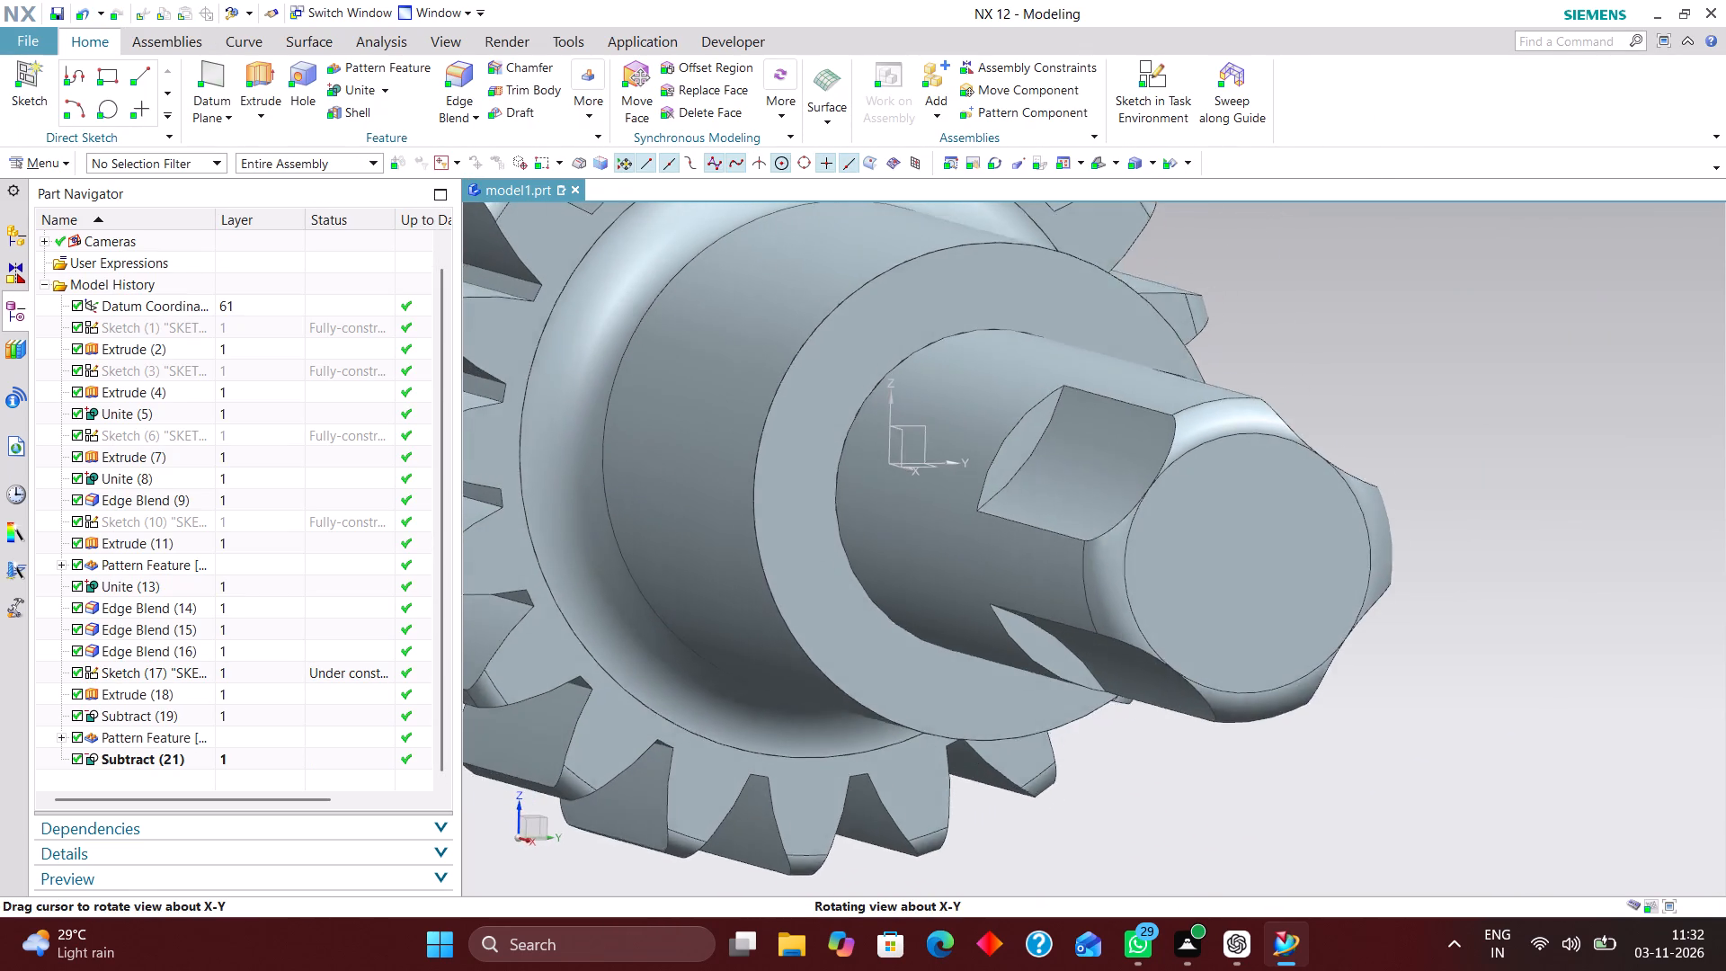
middle_drag(1588, 548, 1591, 548)
middle_drag(1591, 548, 1574, 548)
double_click(921, 399)
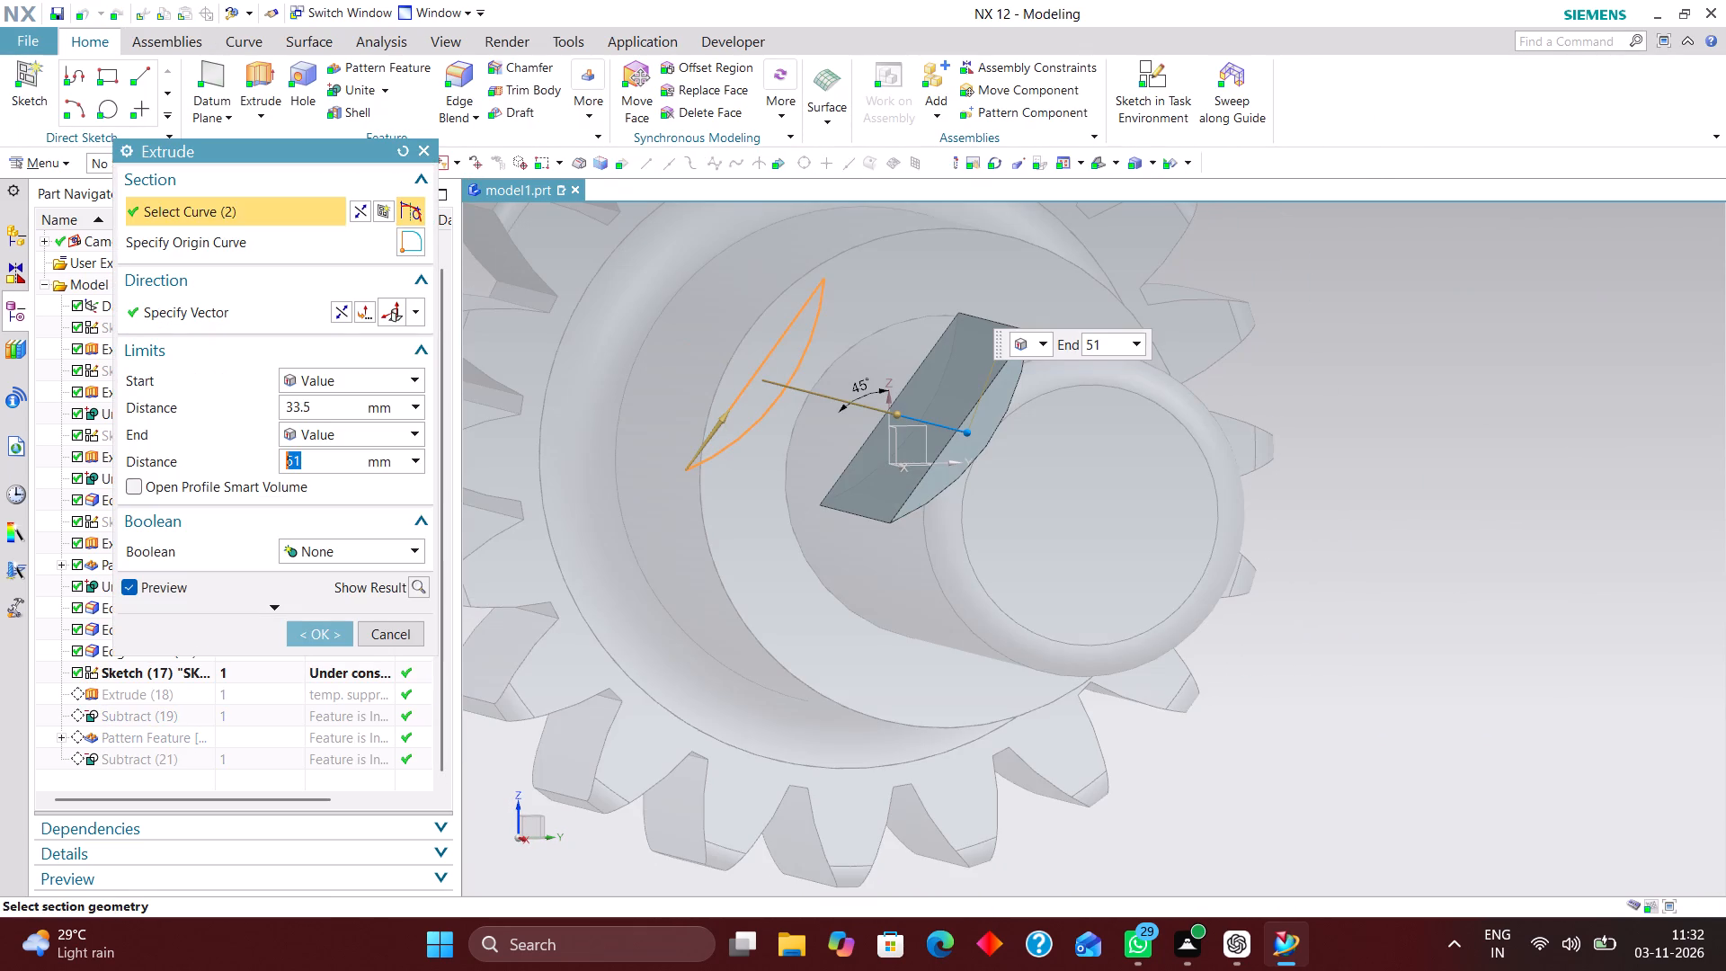
click(384, 212)
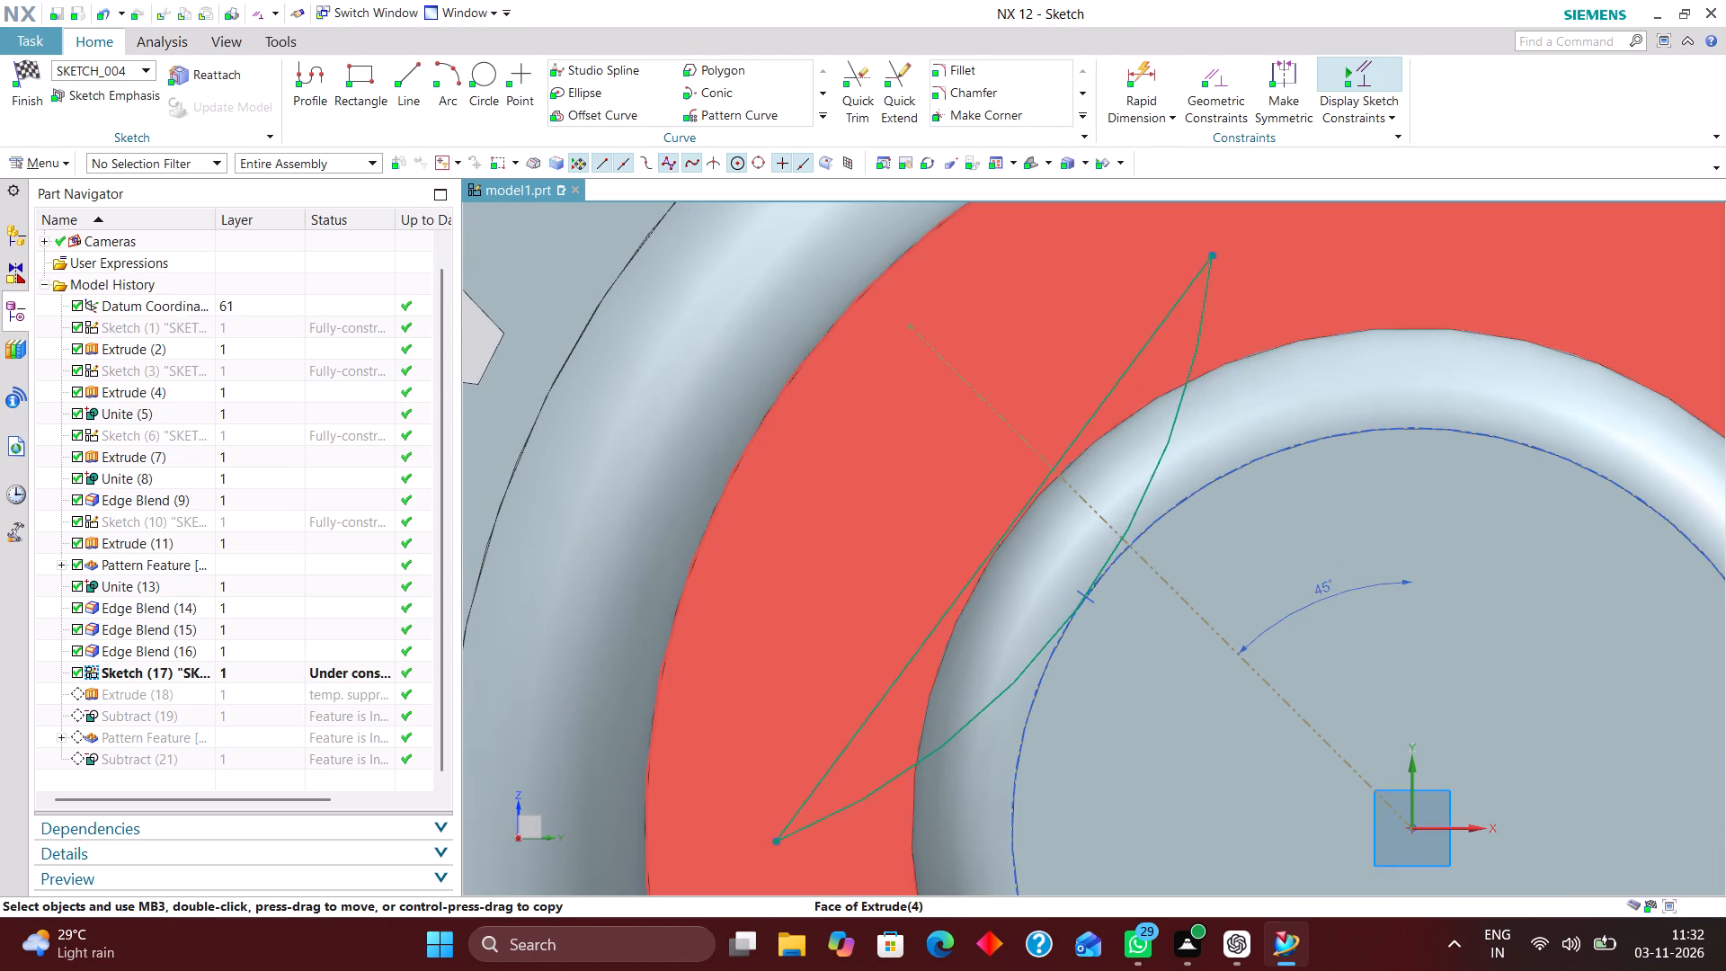
scroll(780, 386, down, 3)
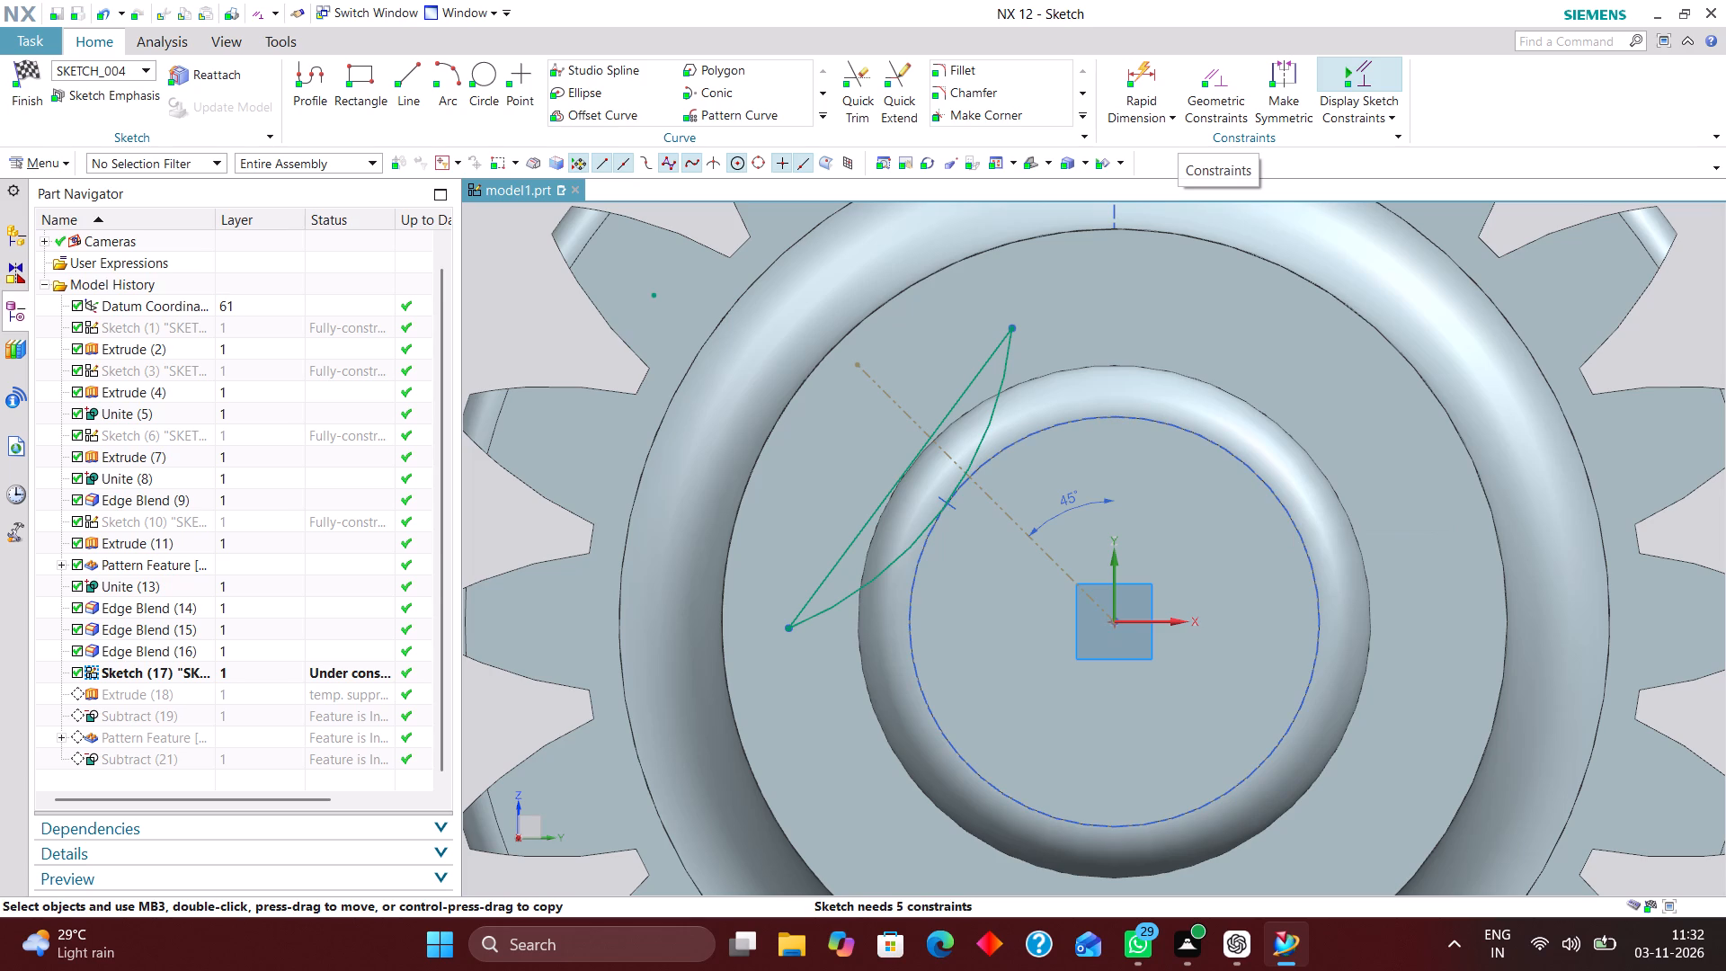
click(1137, 67)
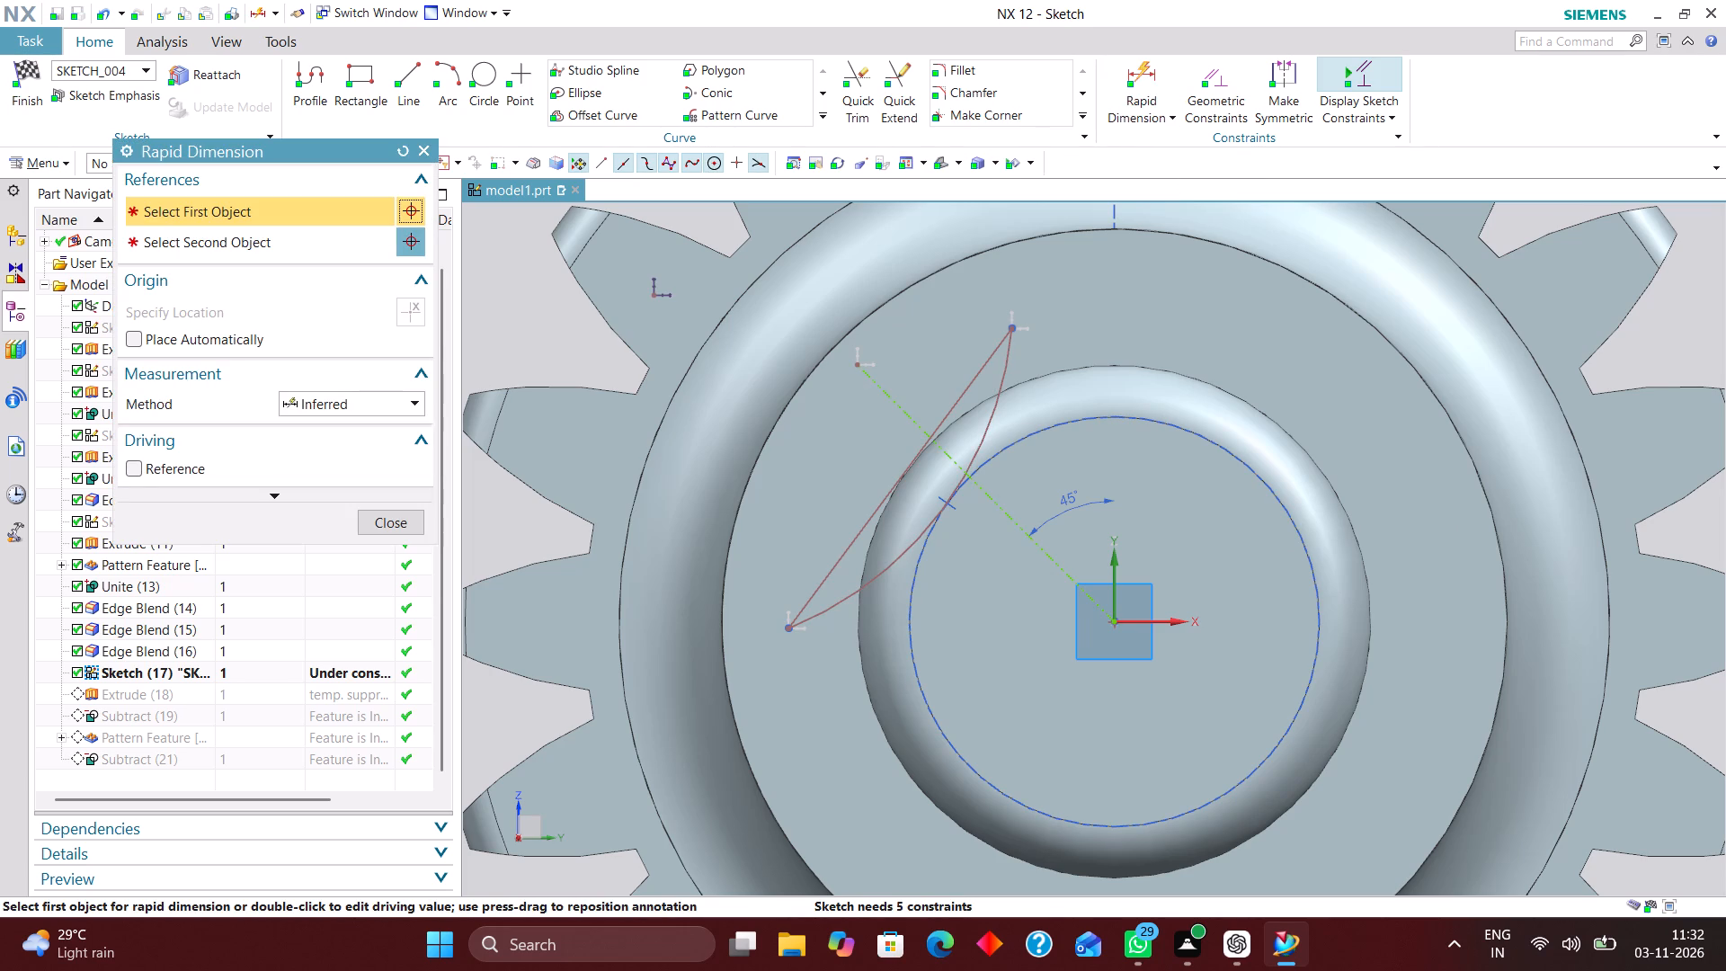
click(1109, 565)
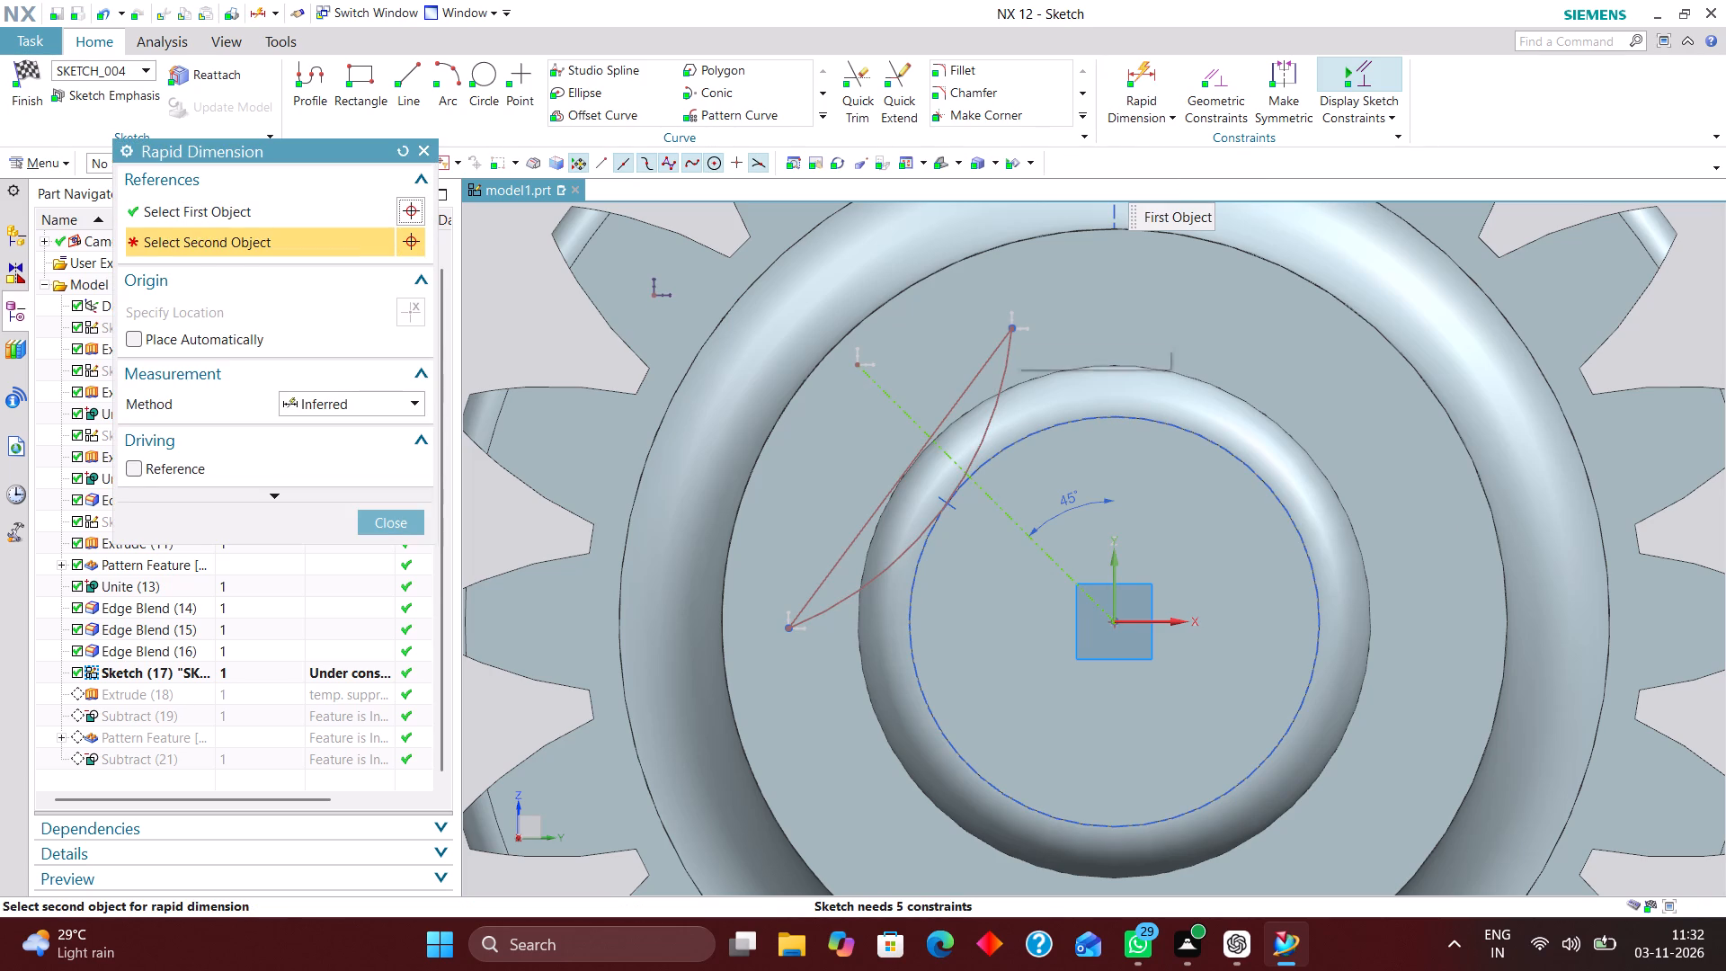
click(1014, 323)
click(1068, 465)
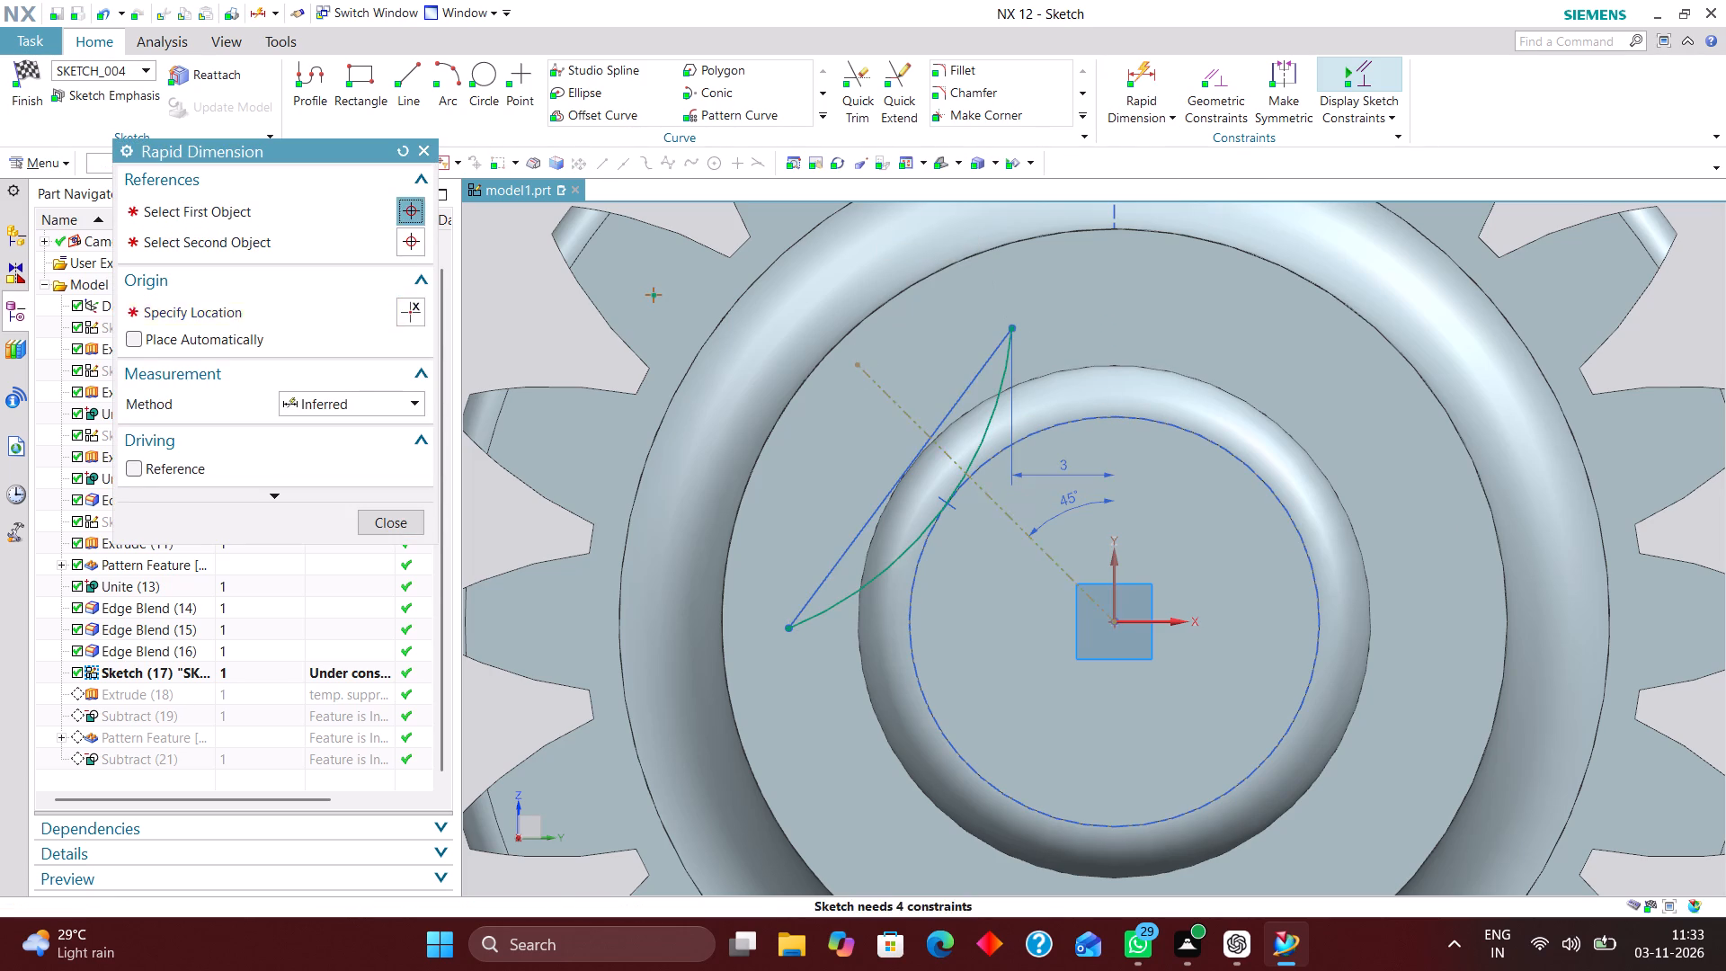
key(1)
key(Return)
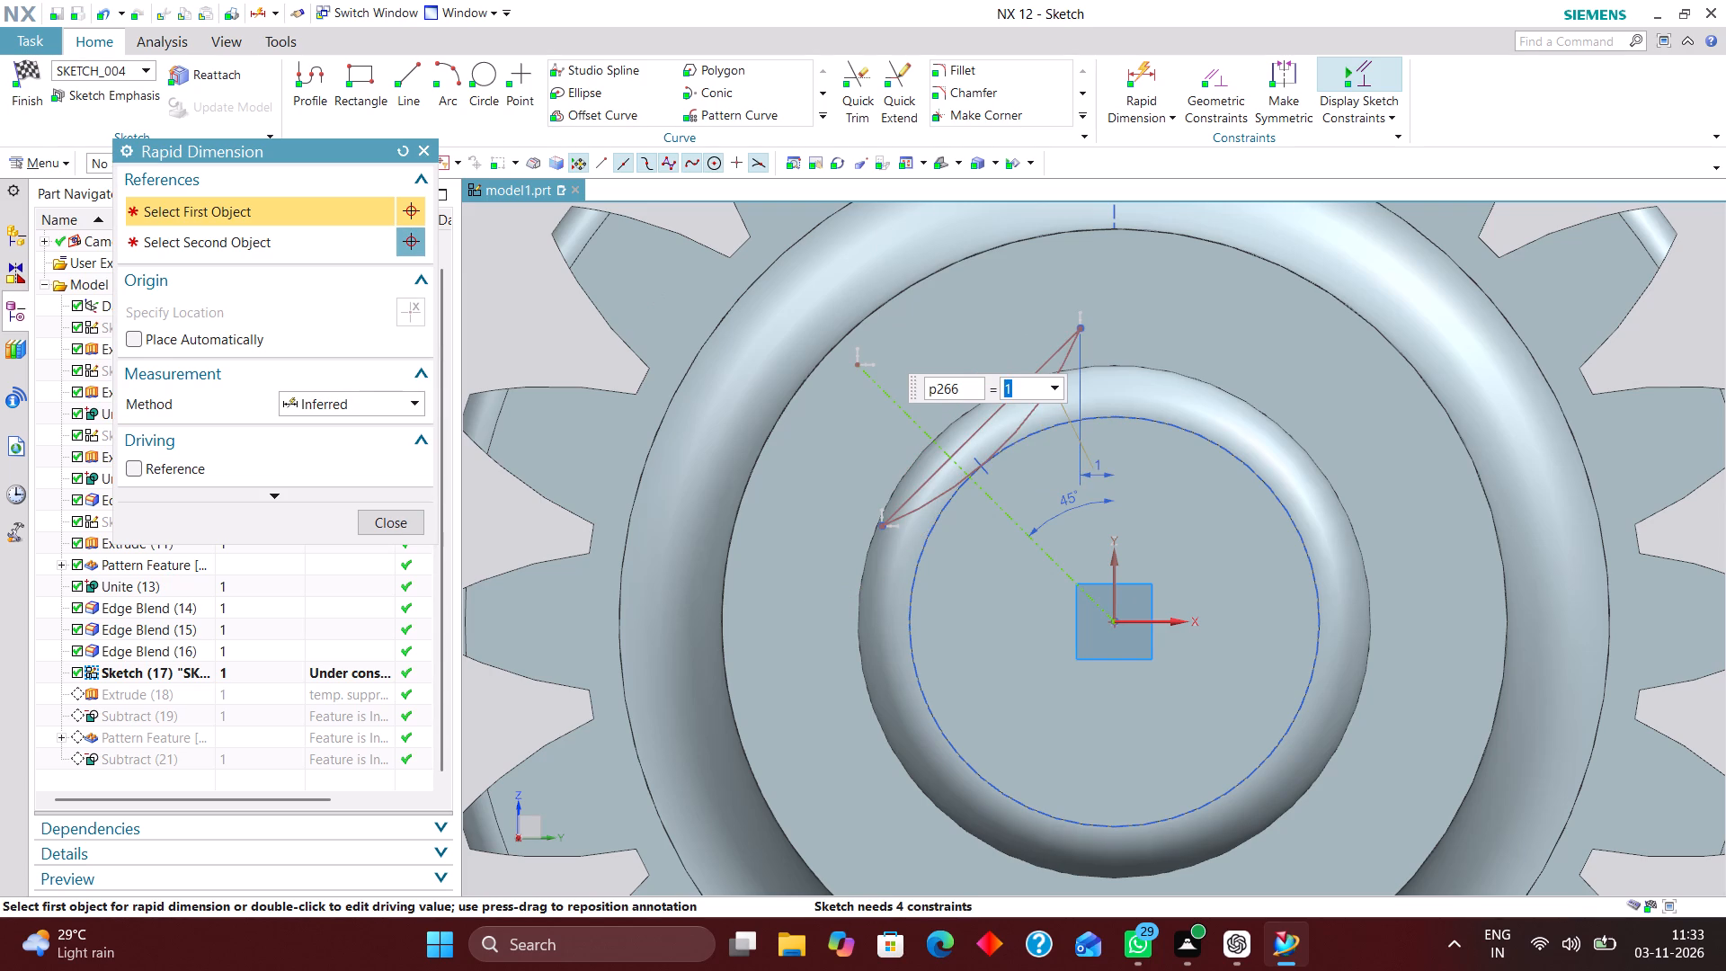
click(382, 520)
click(36, 76)
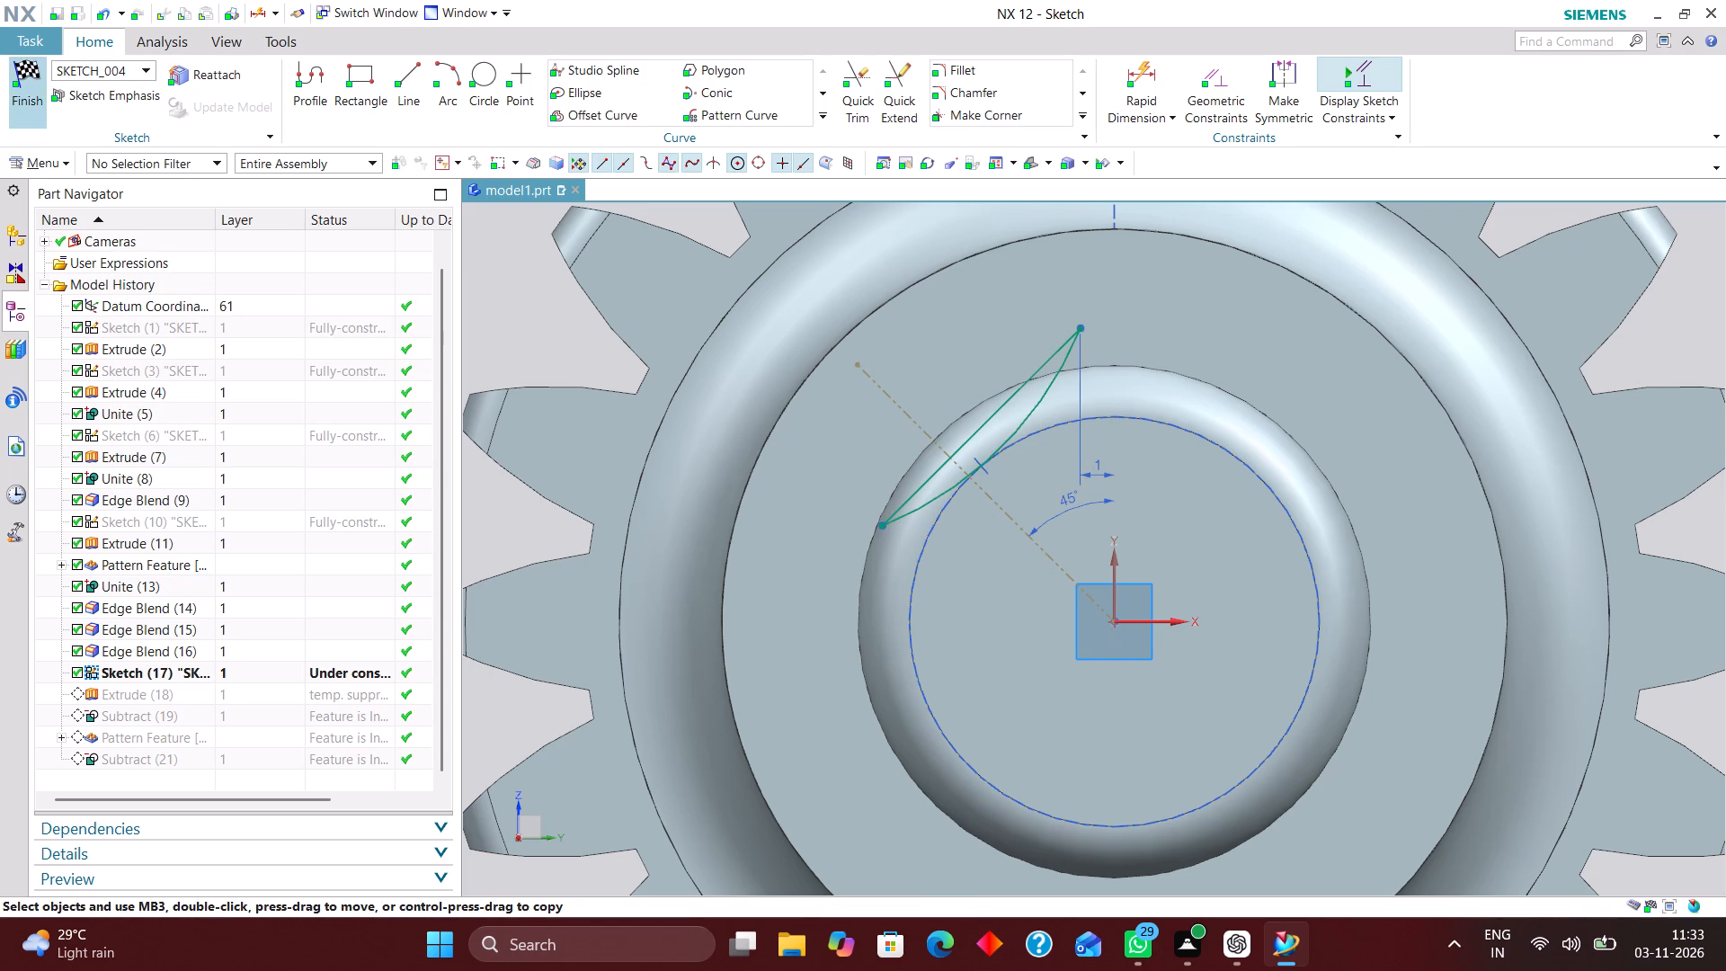
click(650, 506)
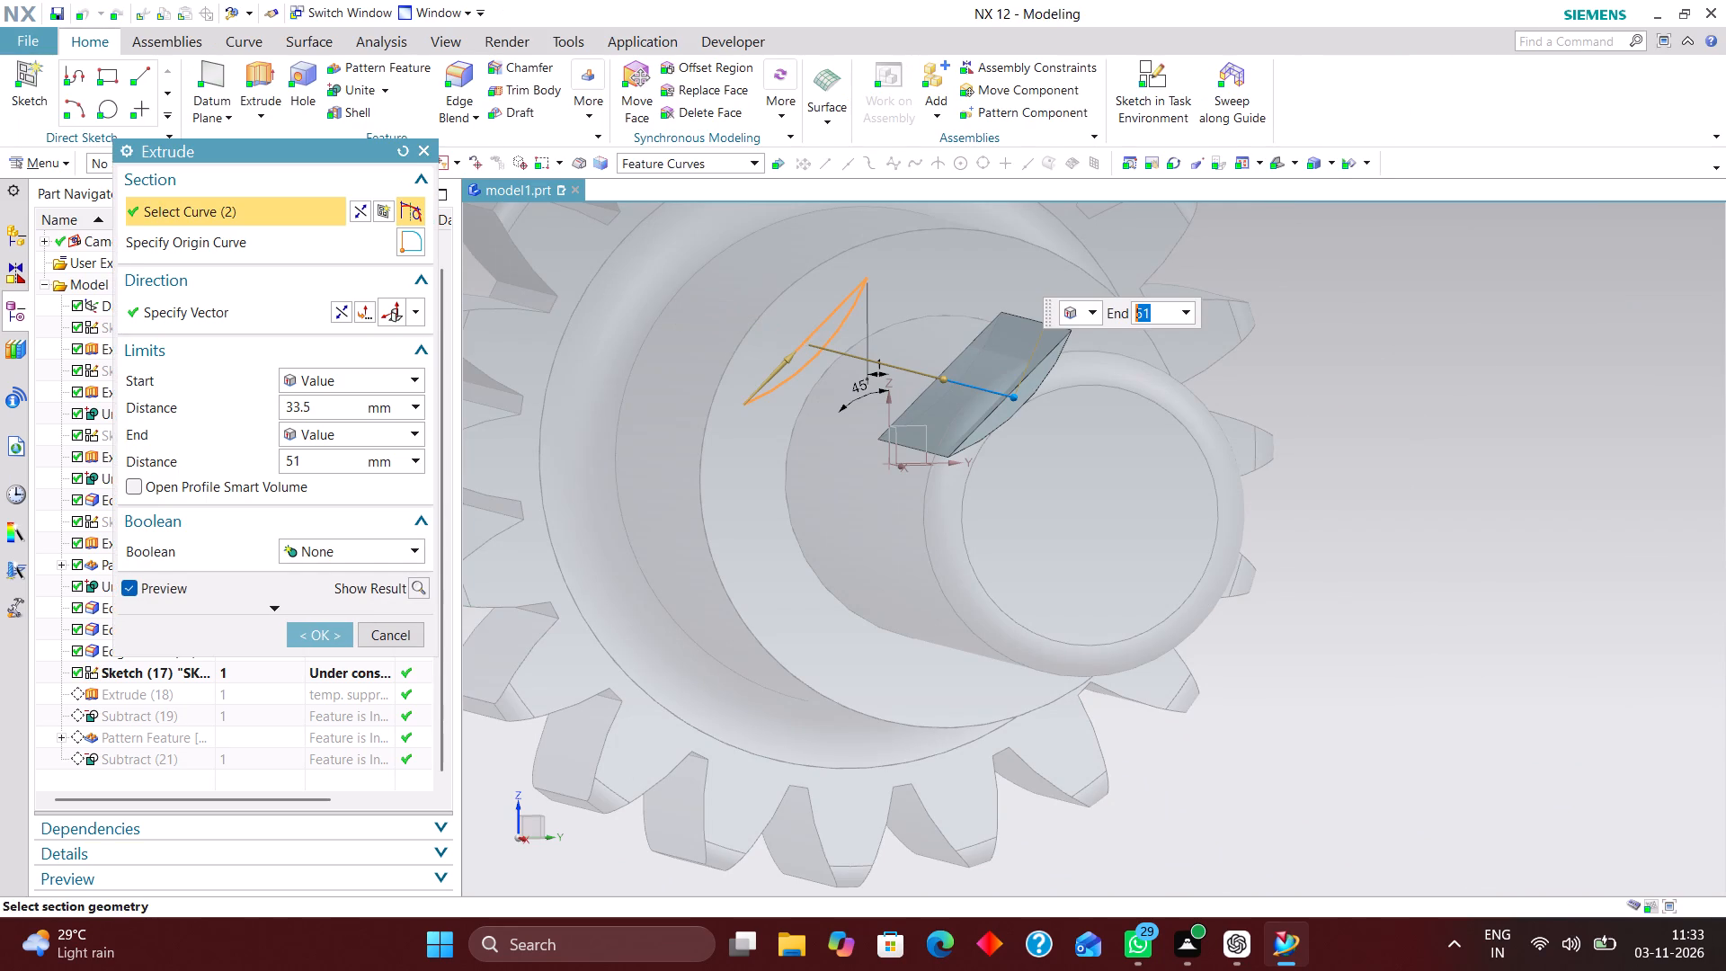
click(334, 625)
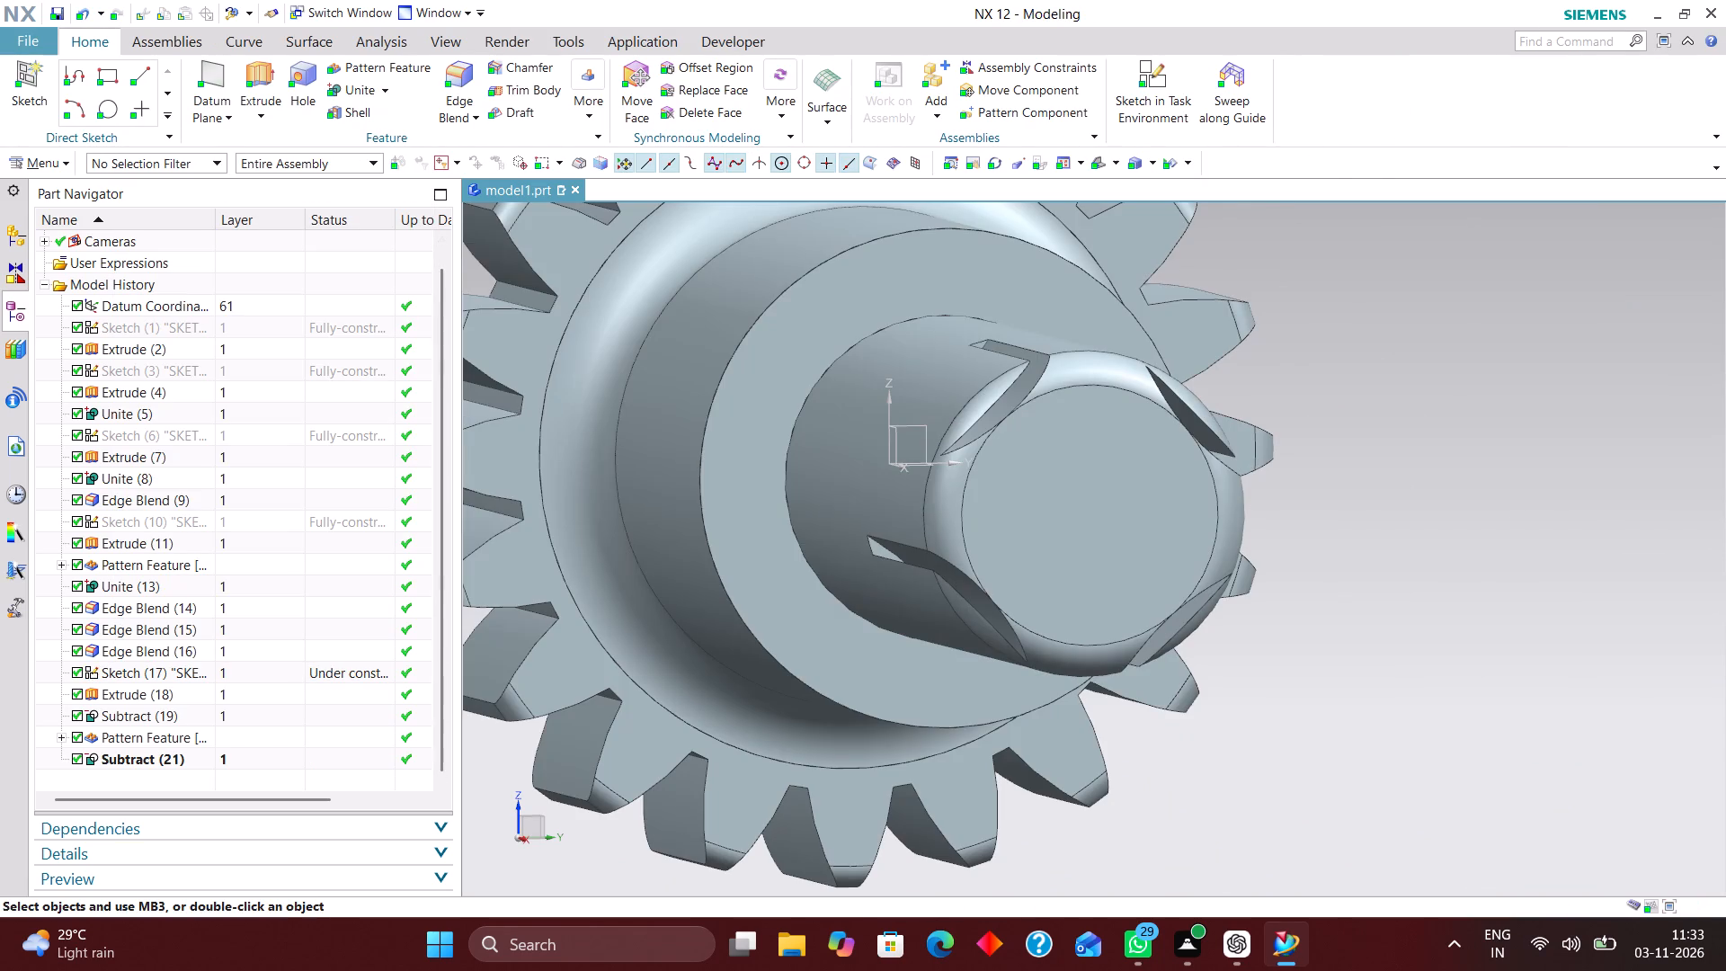
Edit the recess sketch with rollback, pull the profile's chord outward from the shaft centre along the diagonal line, and finish the sketch.
middle_drag(1377, 490, 1361, 489)
click(252, 671)
right_click(251, 671)
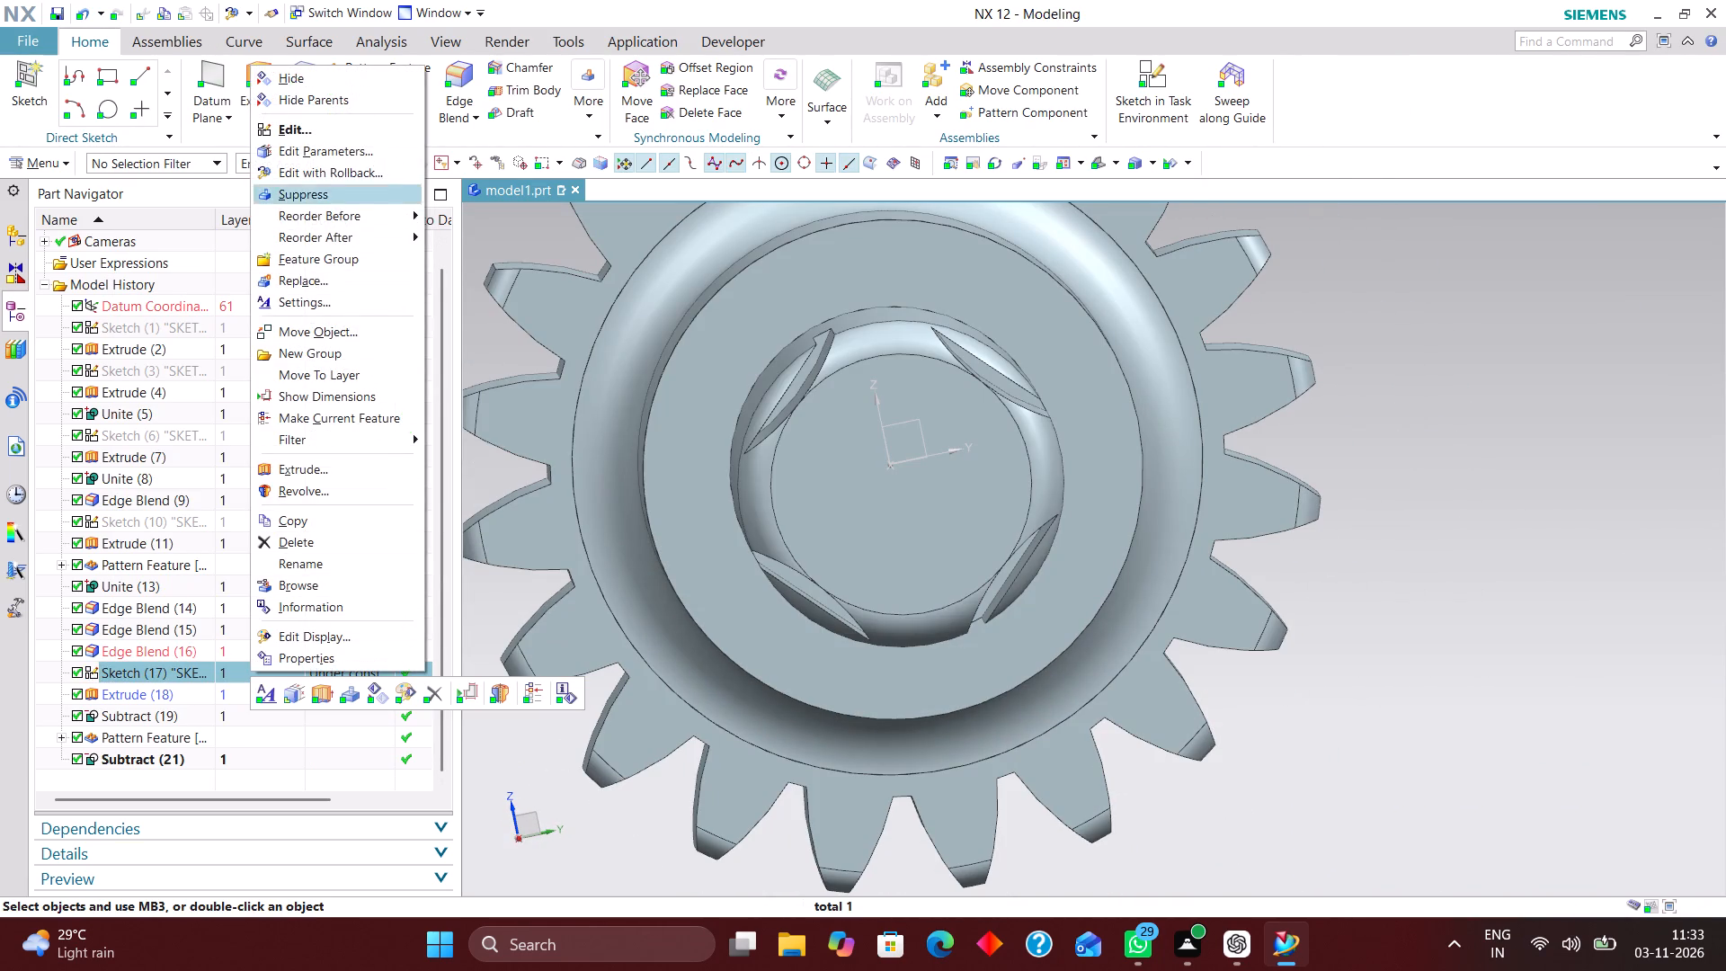
click(335, 176)
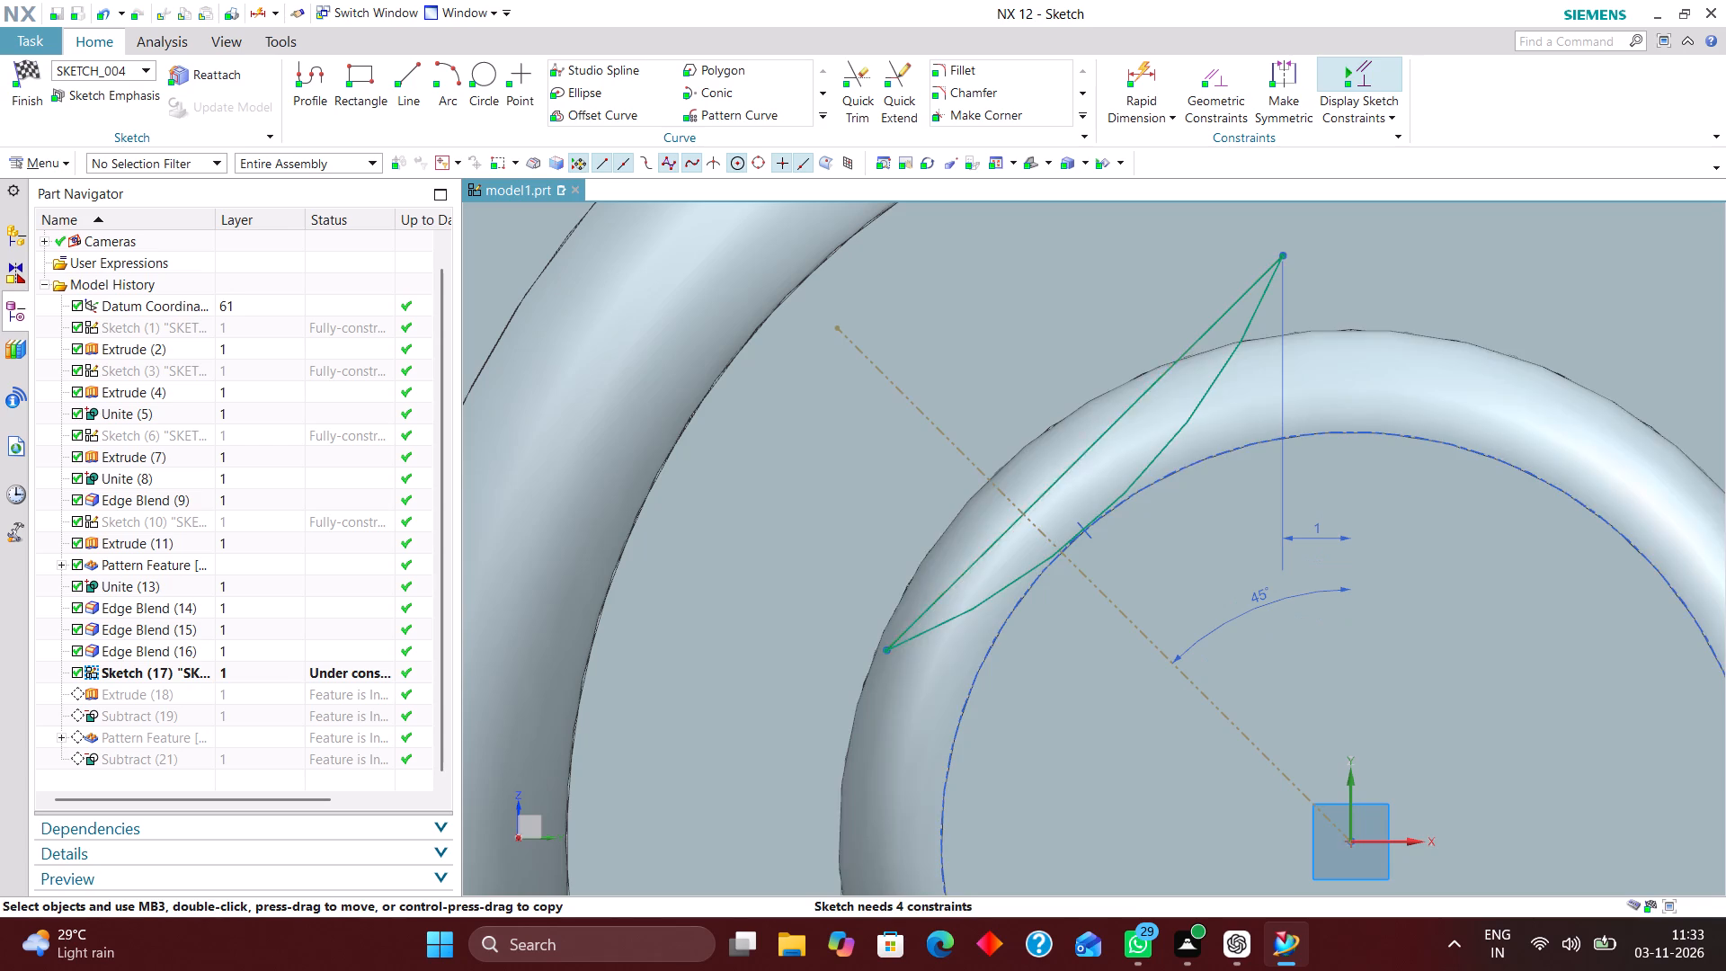
drag(1011, 521, 982, 497)
drag(1056, 481, 943, 448)
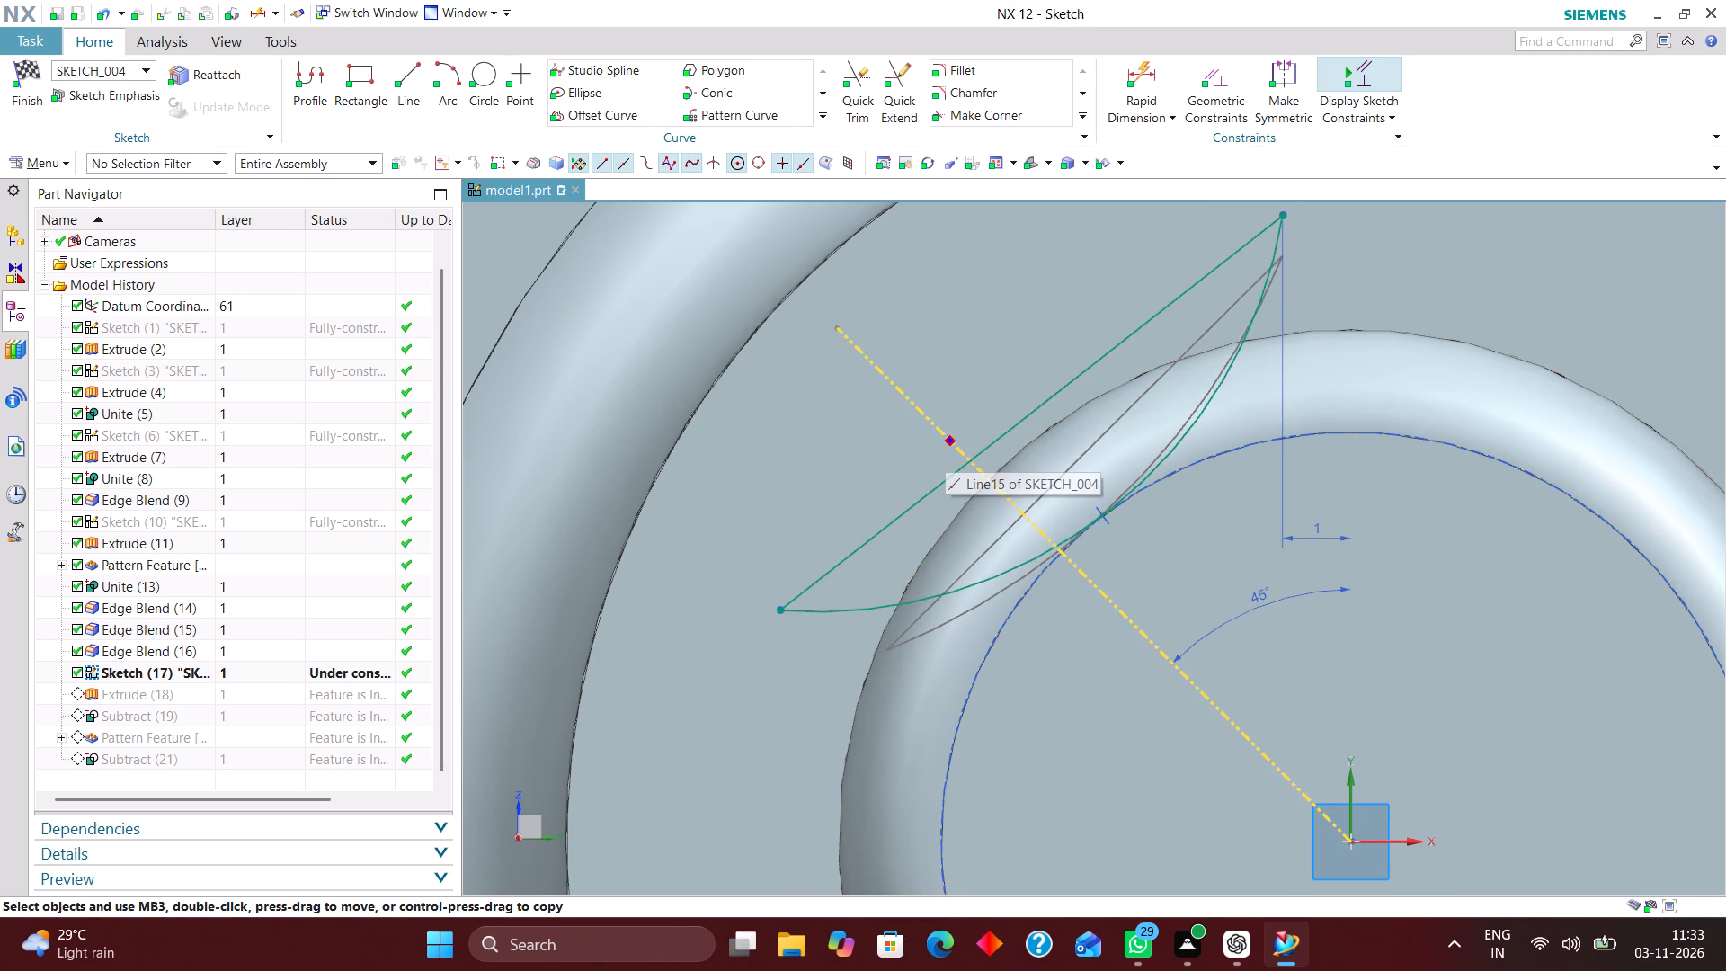
drag(943, 448, 932, 440)
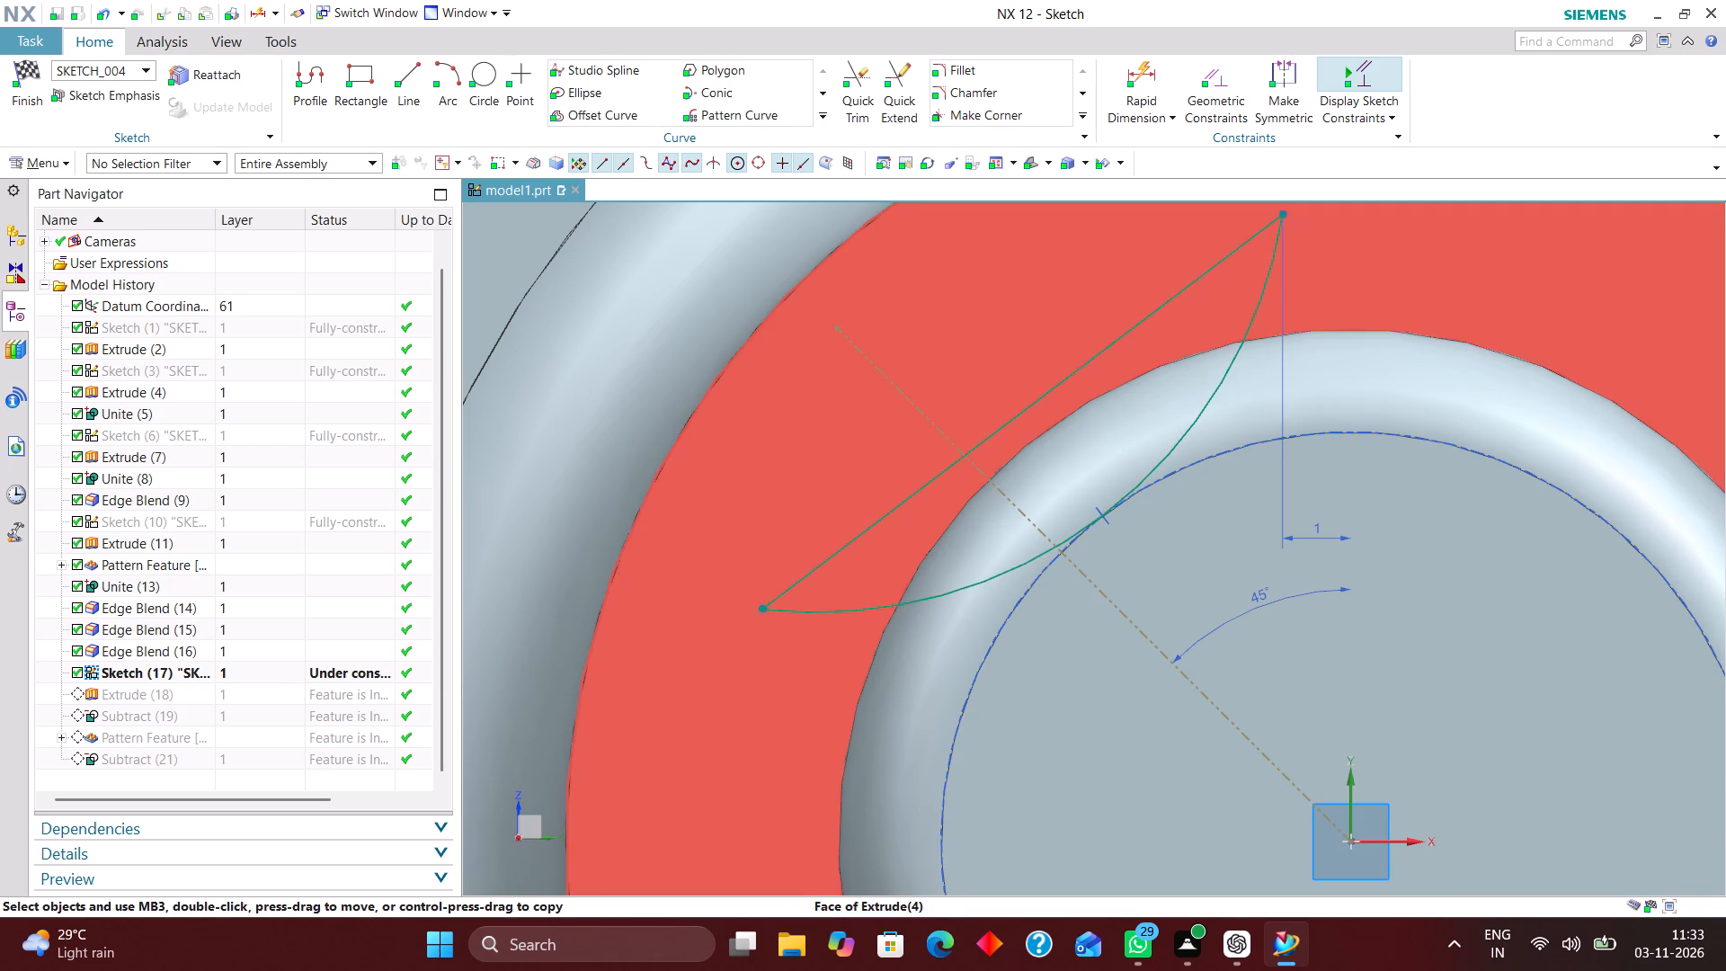
click(29, 65)
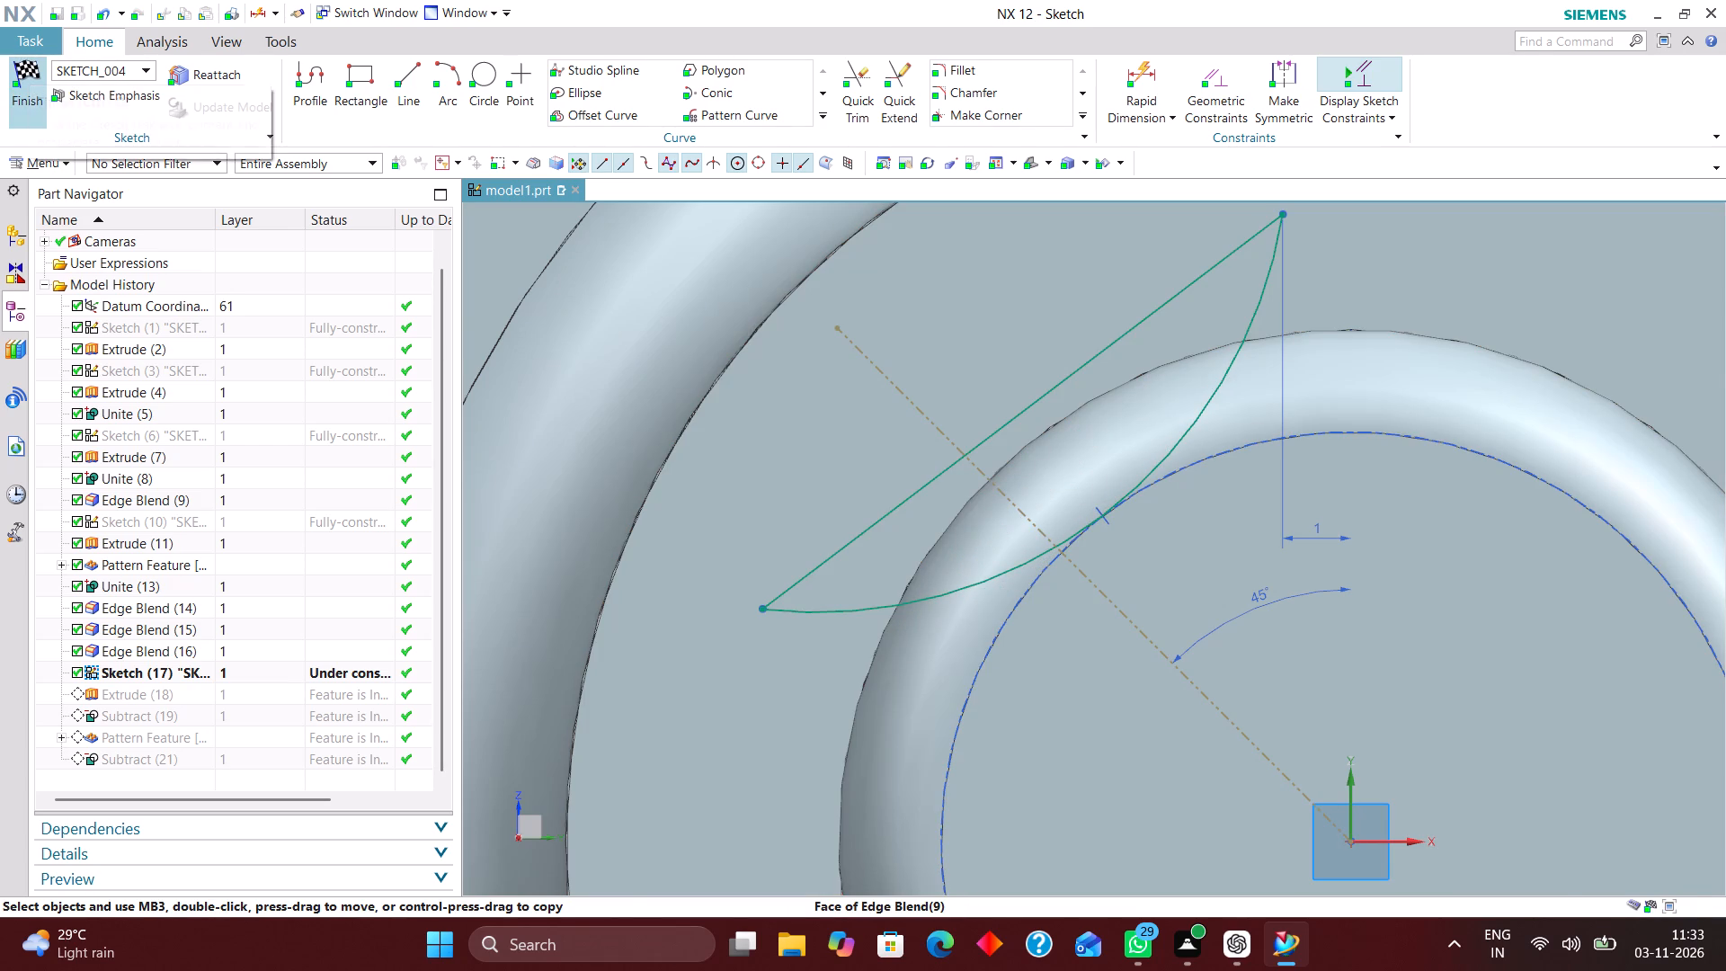
Reopen the recess sketch with rollback, move the chord's lower endpoint down and outward, and shift the chord slightly outward to align with the diagonal.
middle_drag(981, 476, 1001, 476)
scroll(989, 476, up, 1)
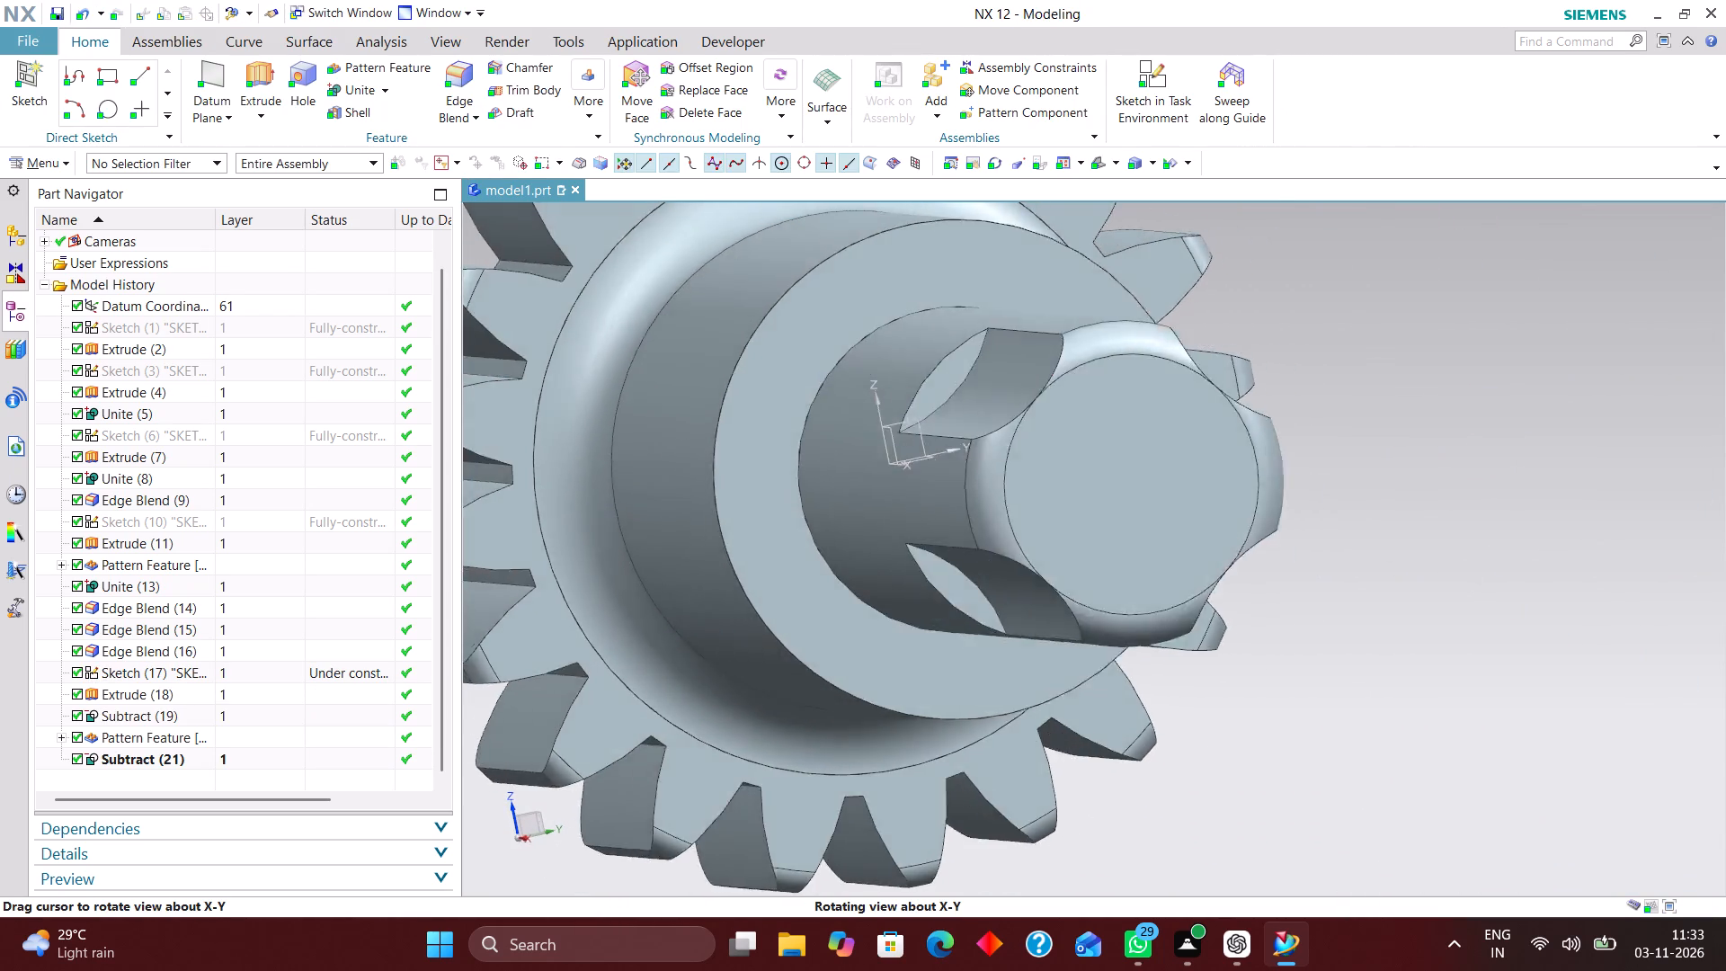
middle_drag(1001, 476, 991, 485)
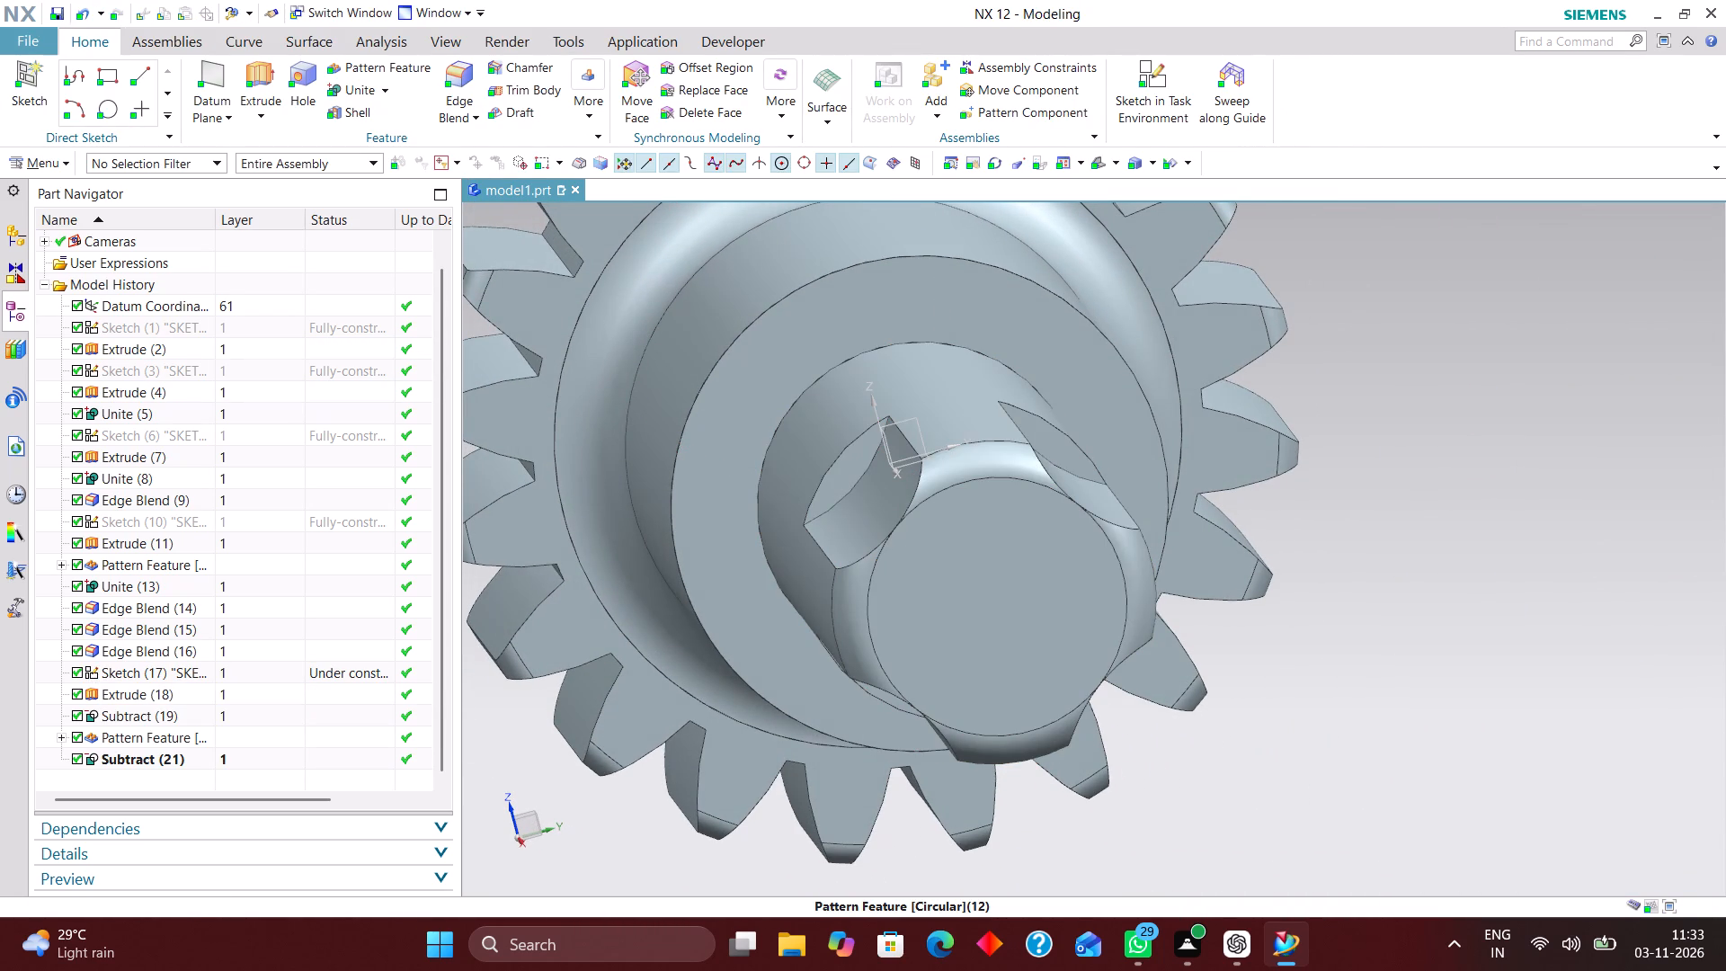
click(271, 669)
right_click(271, 671)
click(377, 169)
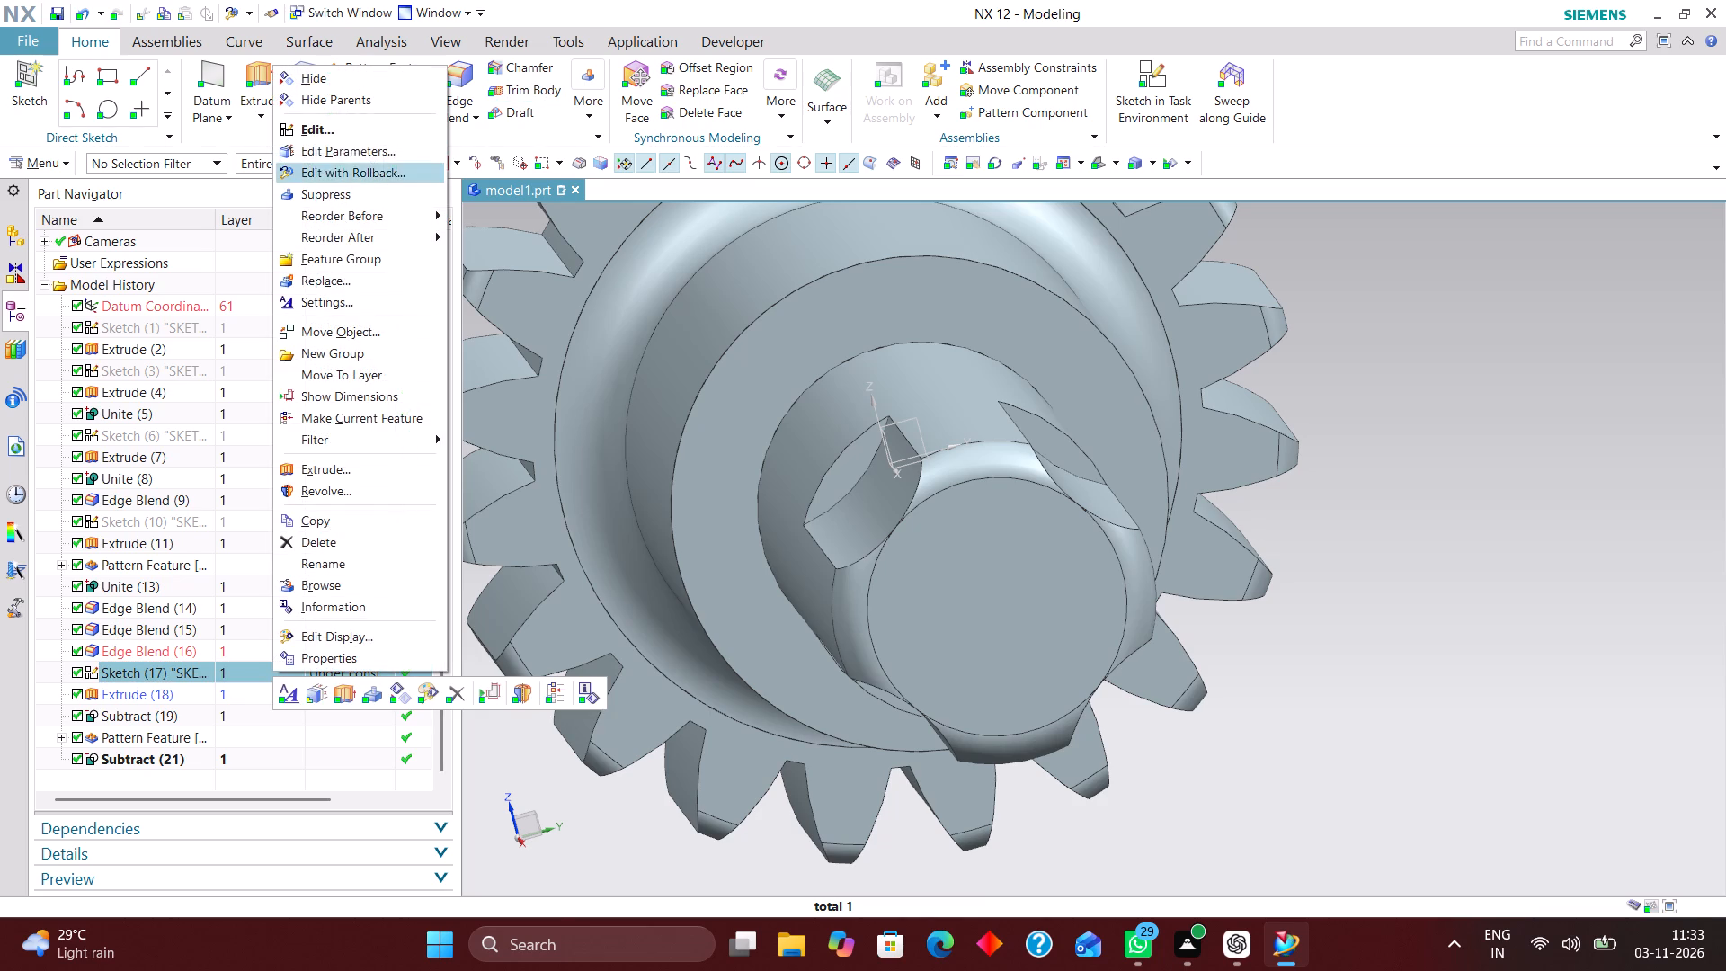
scroll(828, 353, down, 3)
scroll(901, 466, up, 2)
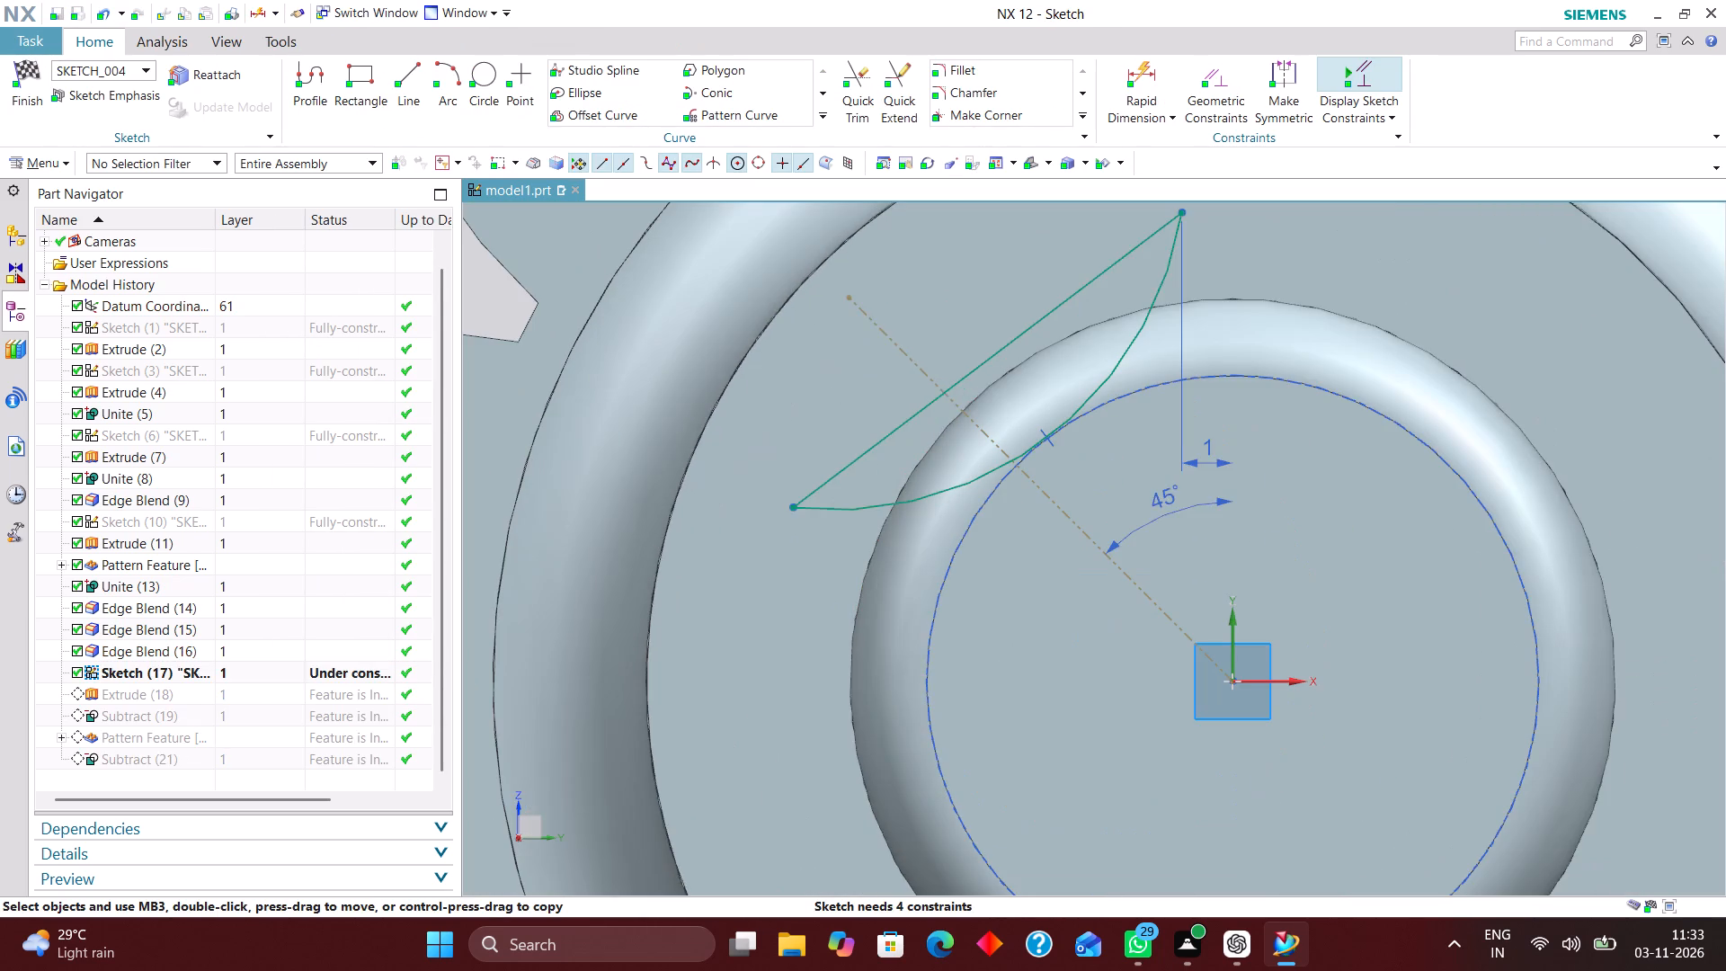
drag(790, 510, 777, 553)
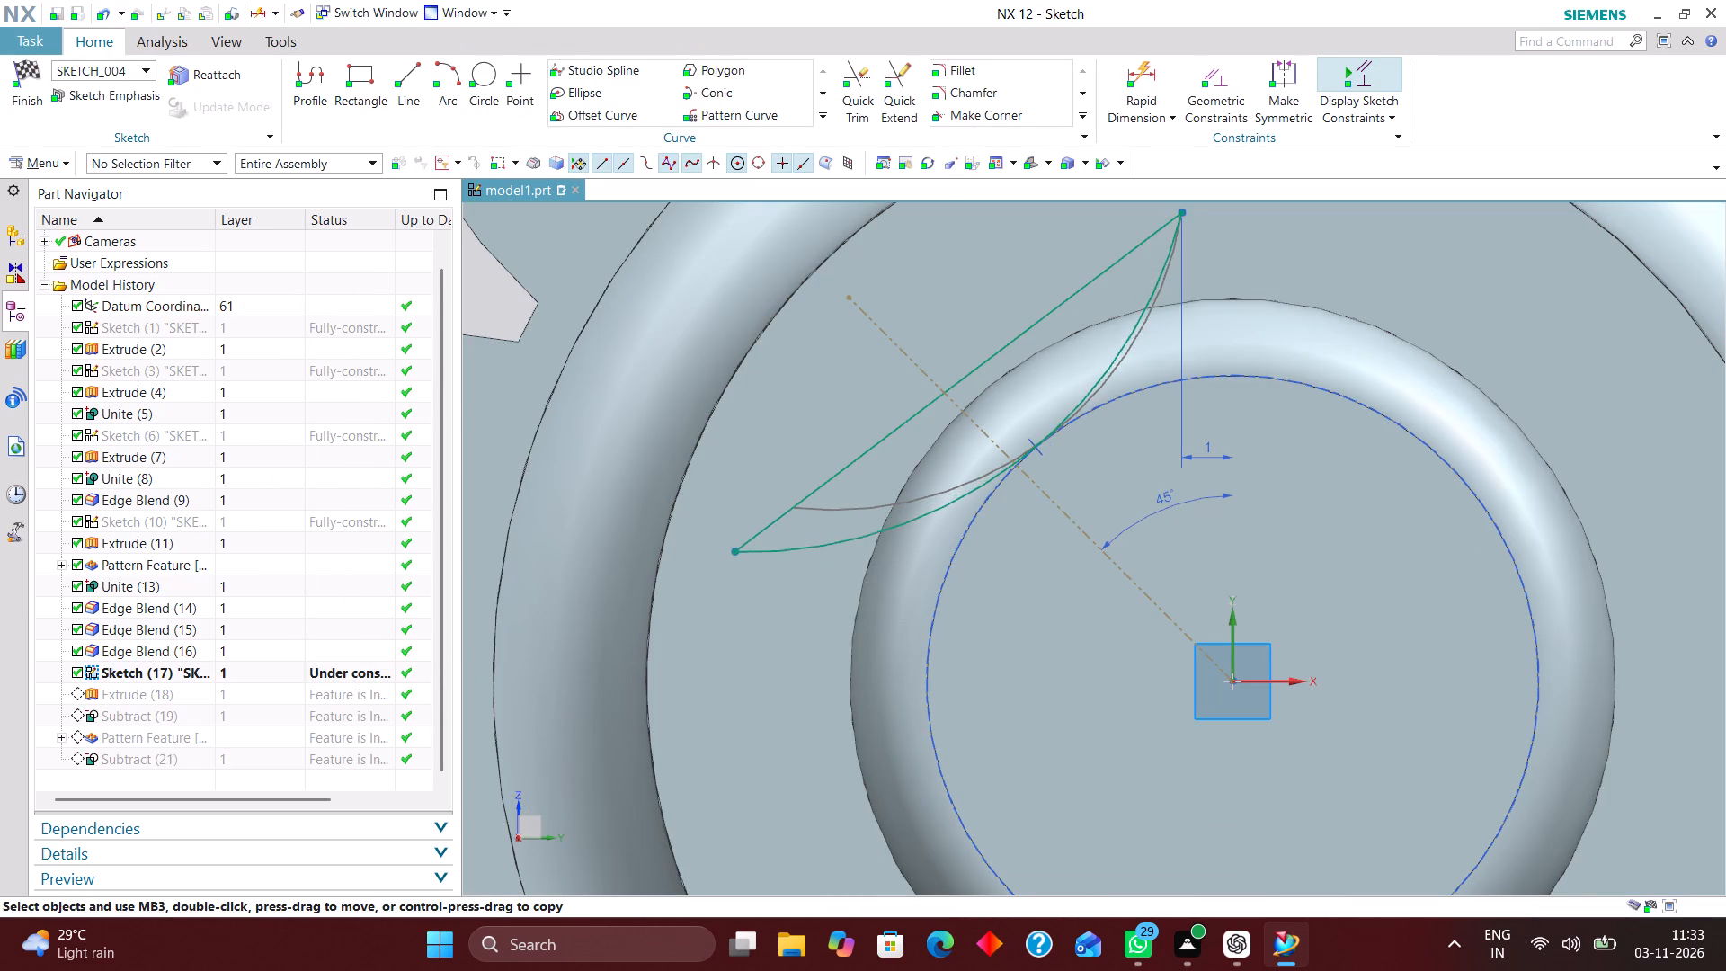
drag(777, 553, 737, 646)
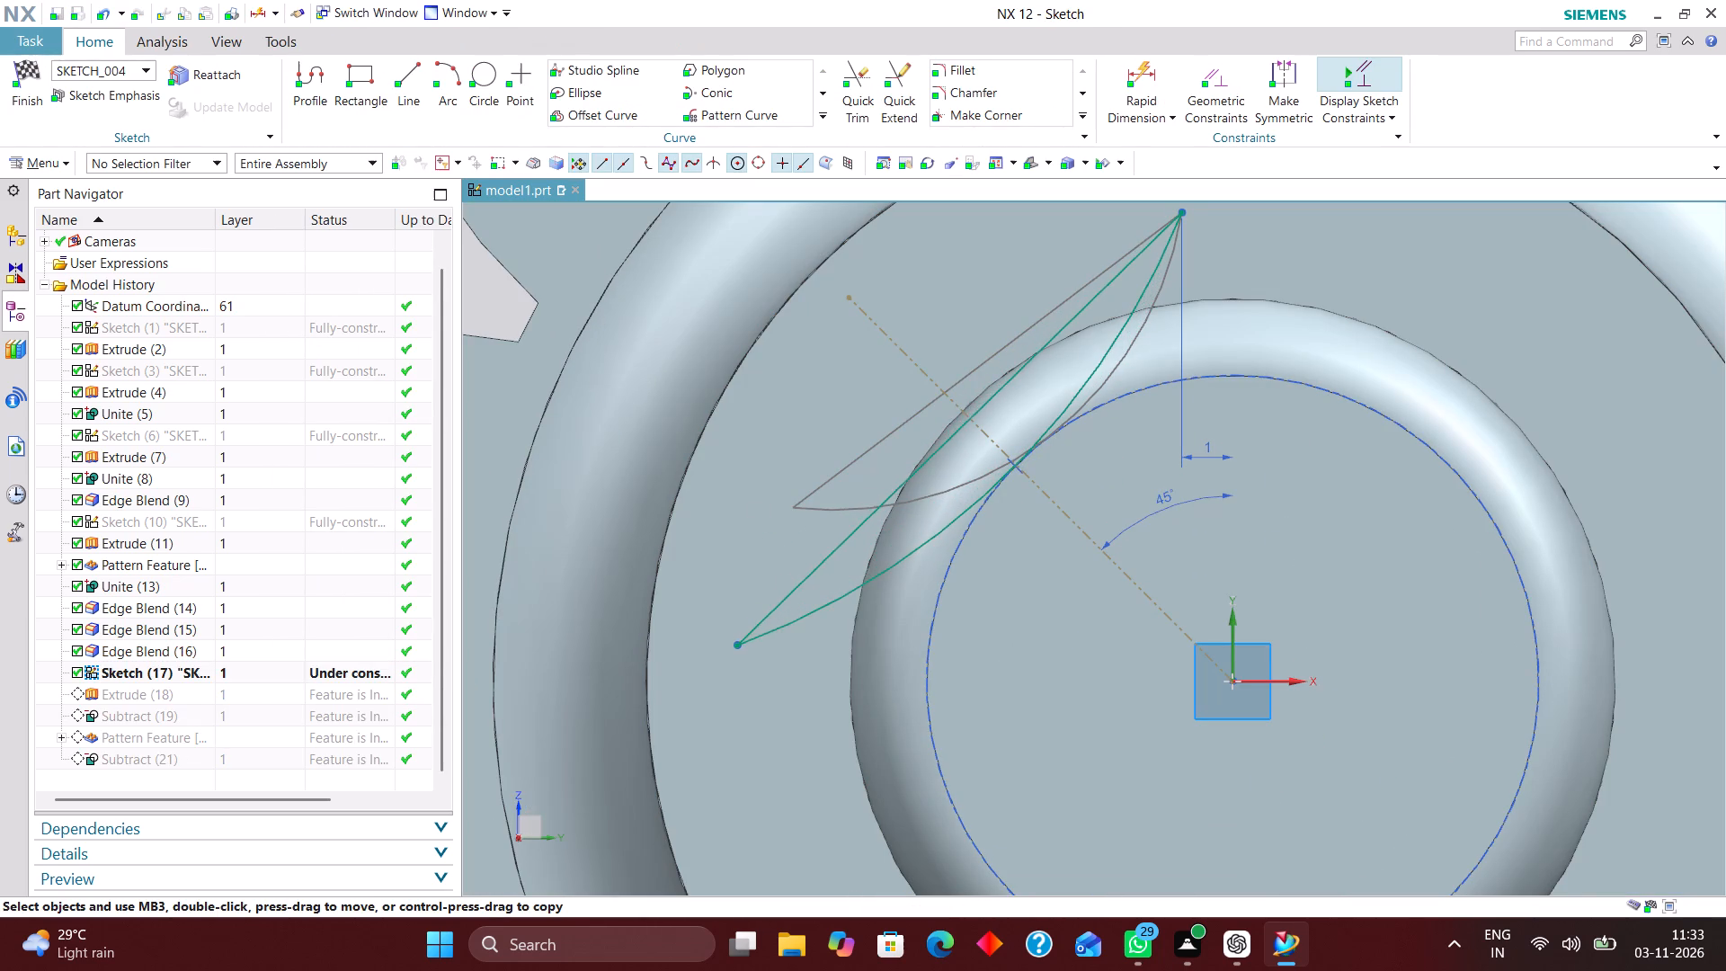
drag(737, 646, 746, 640)
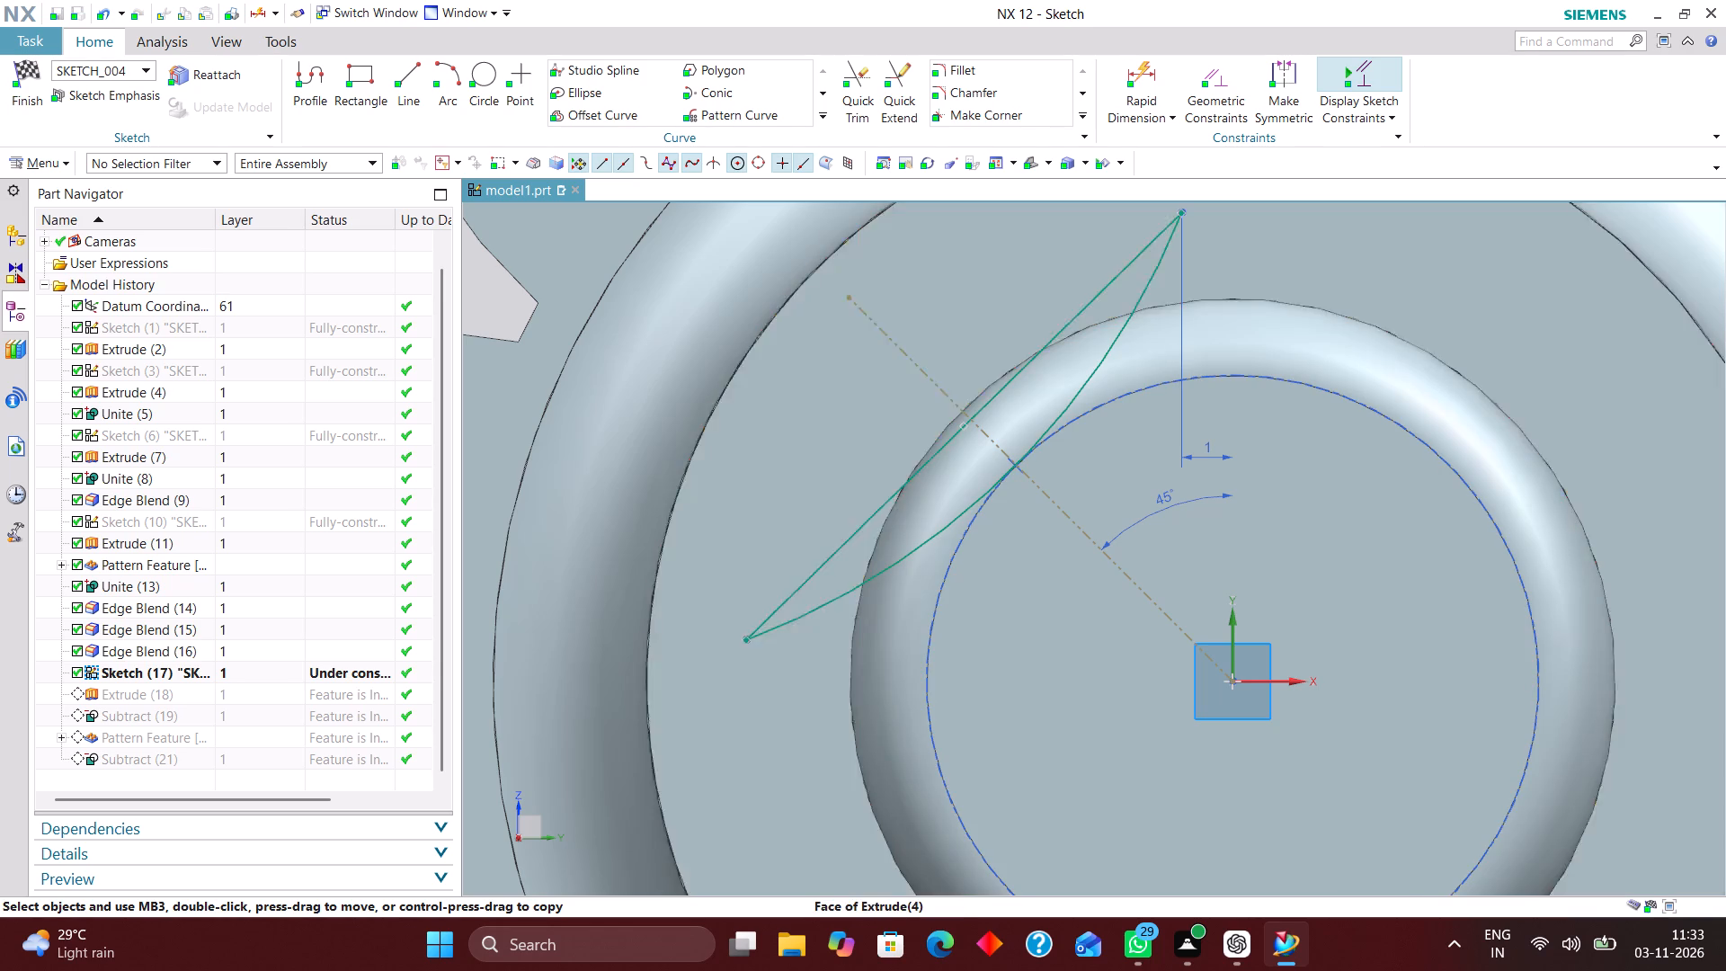
drag(876, 516, 855, 496)
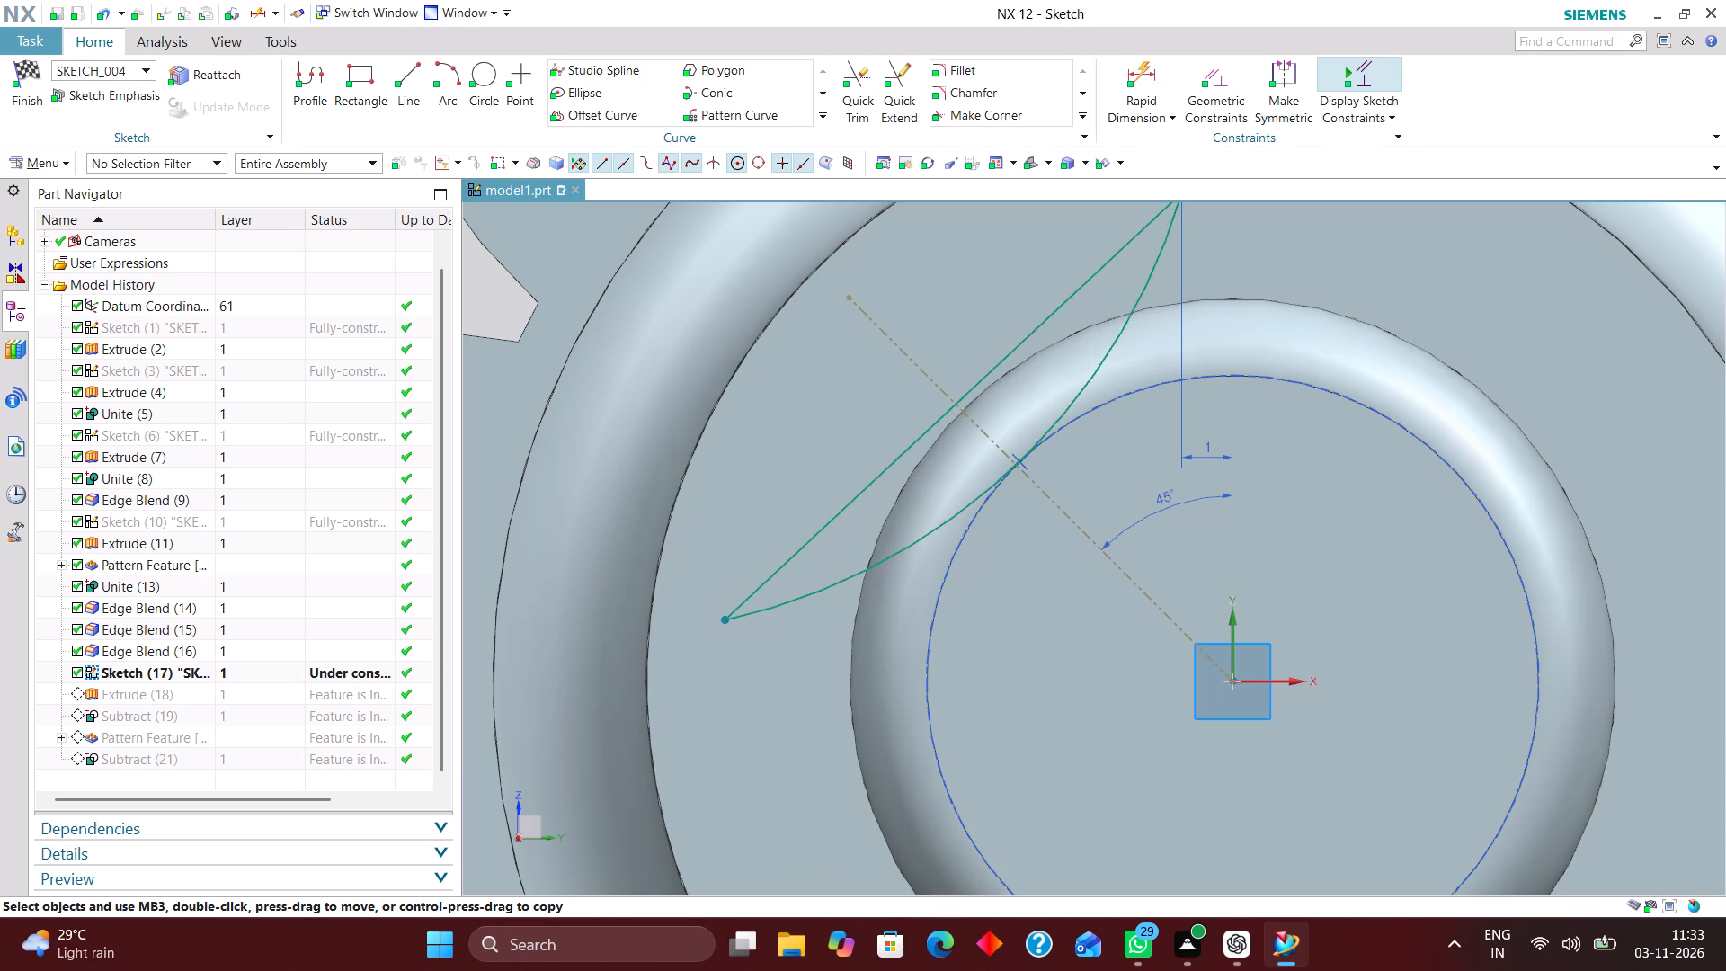
Dimension the chord's lower endpoint 1 mm vertically from the sketch's horizontal axis.
click(1145, 79)
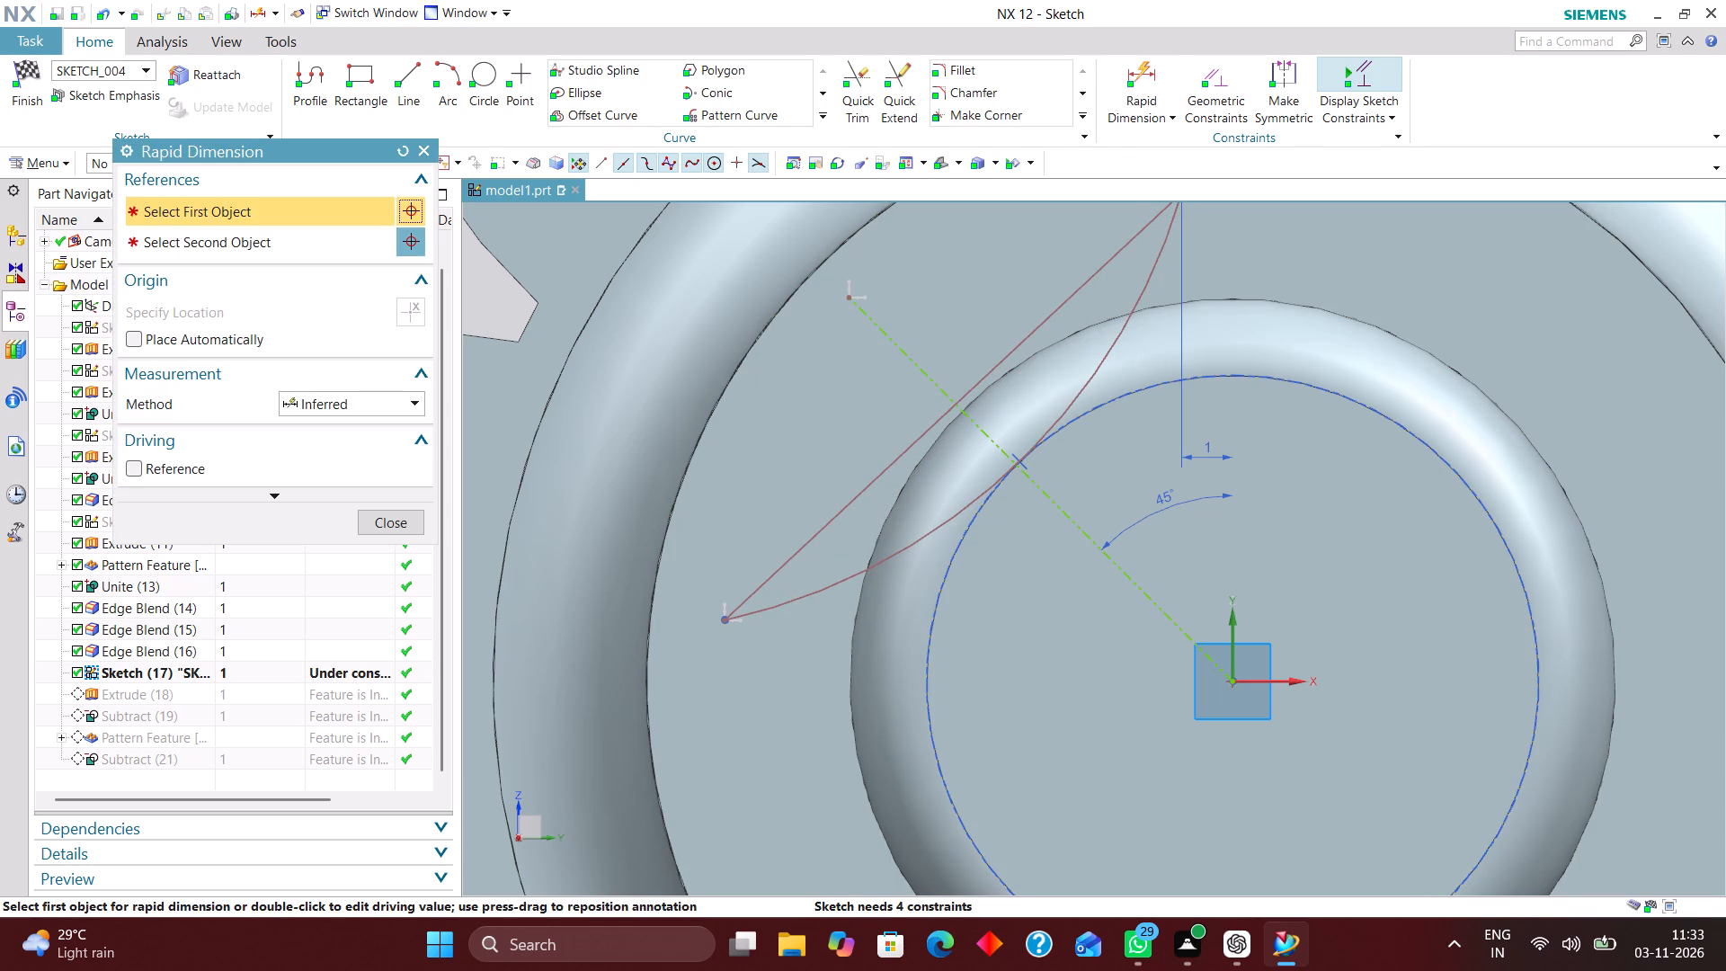
click(1277, 681)
click(721, 624)
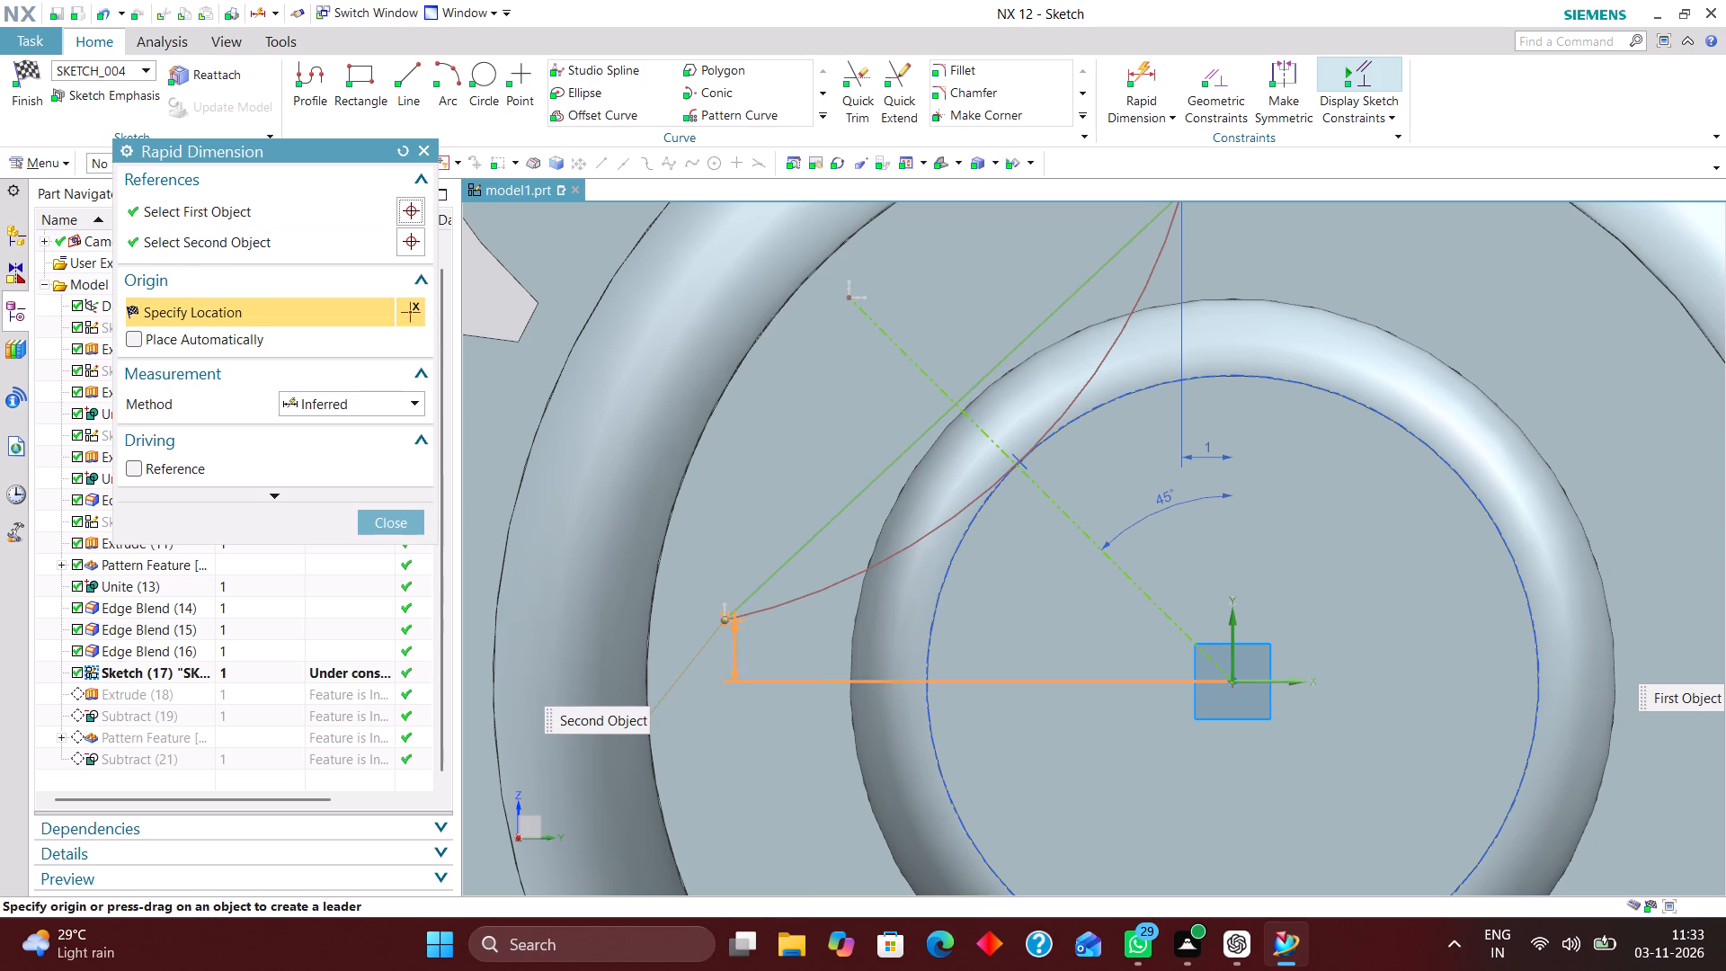
click(1045, 655)
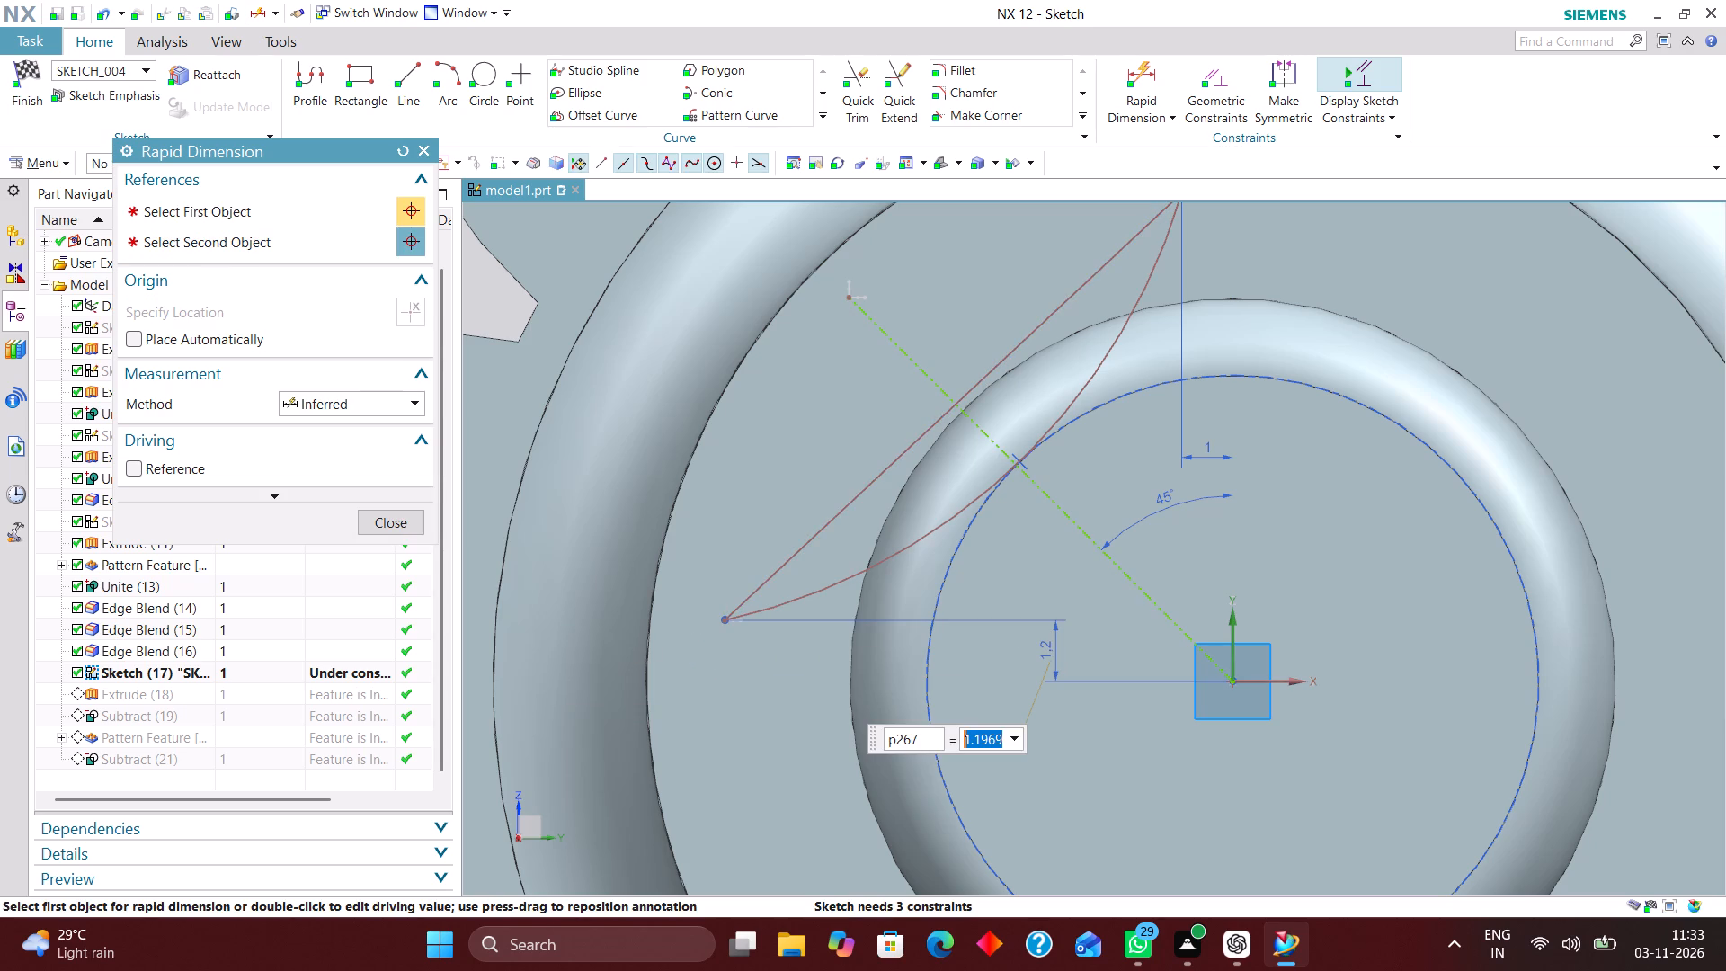
key(1)
key(Return)
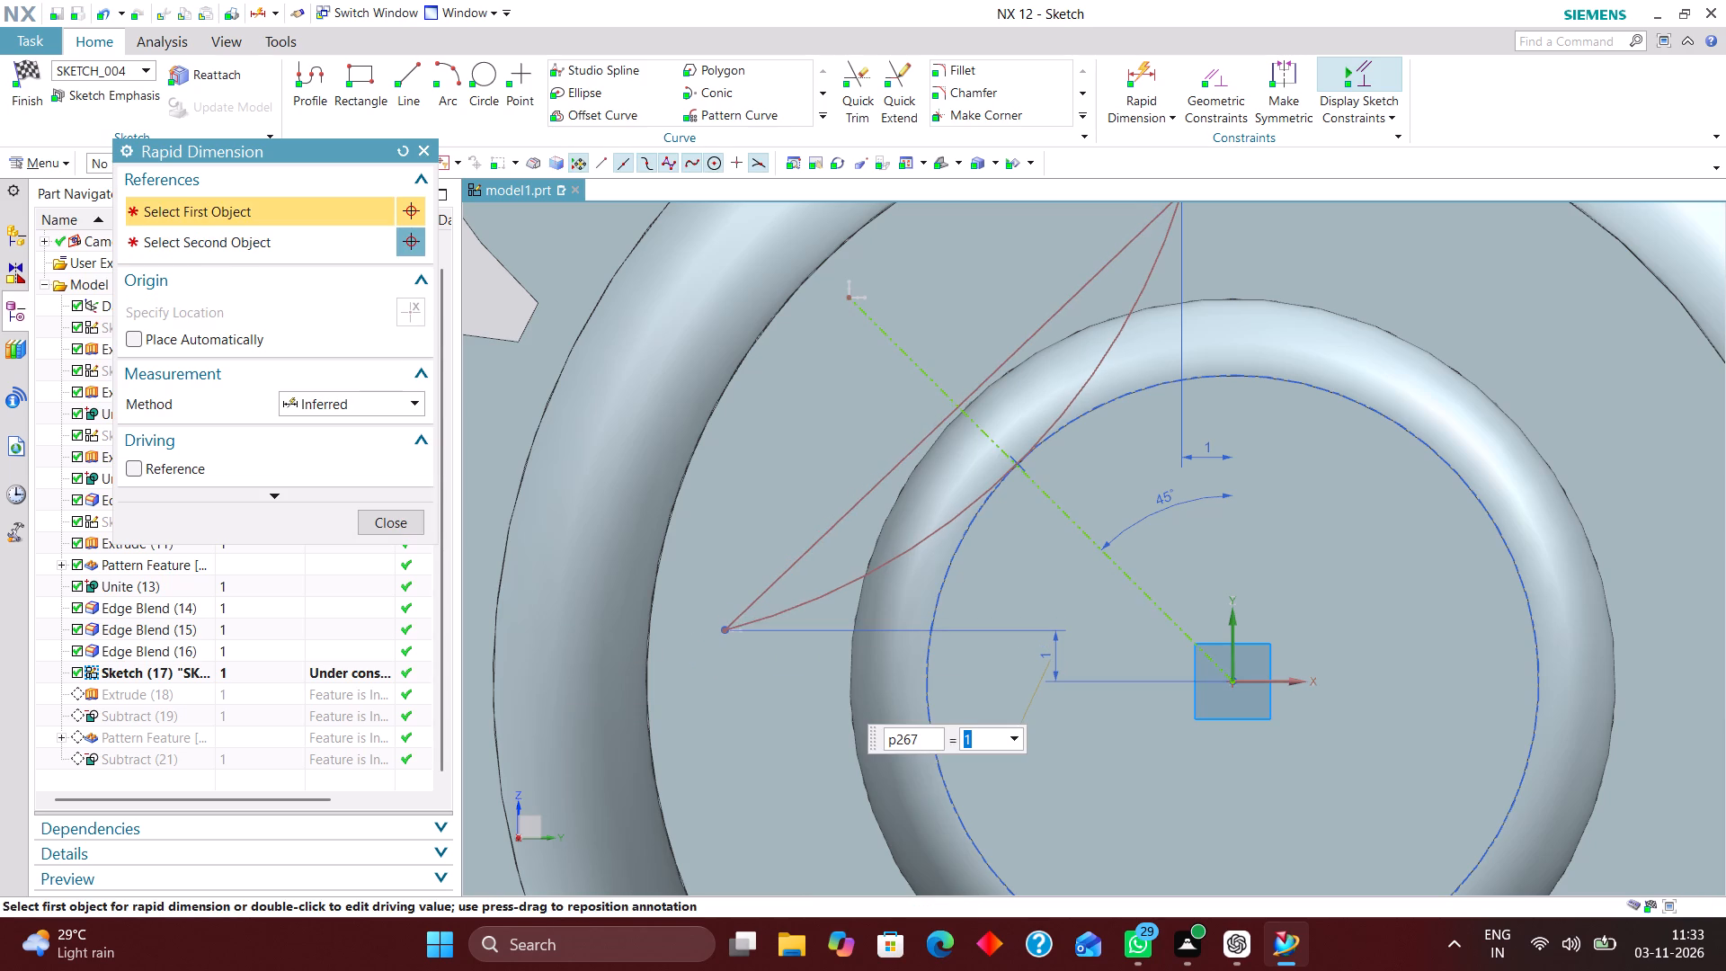
End dimensioning and finish the recess sketch so the patterned cuts update.
click(379, 517)
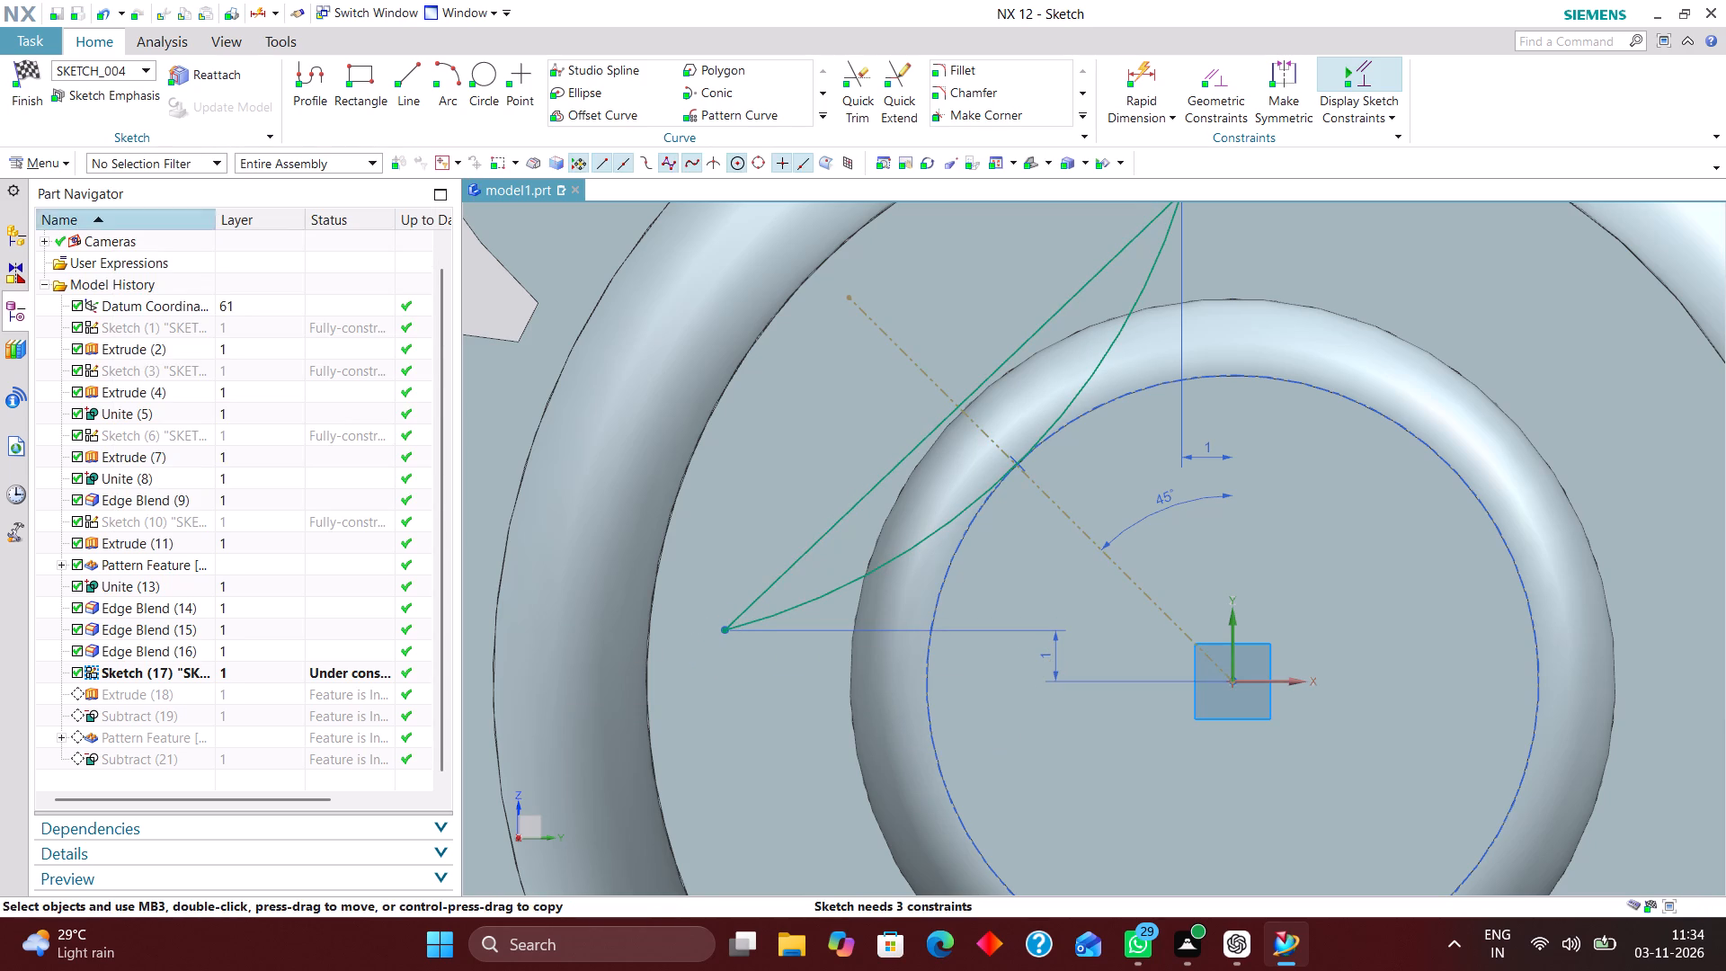
click(28, 82)
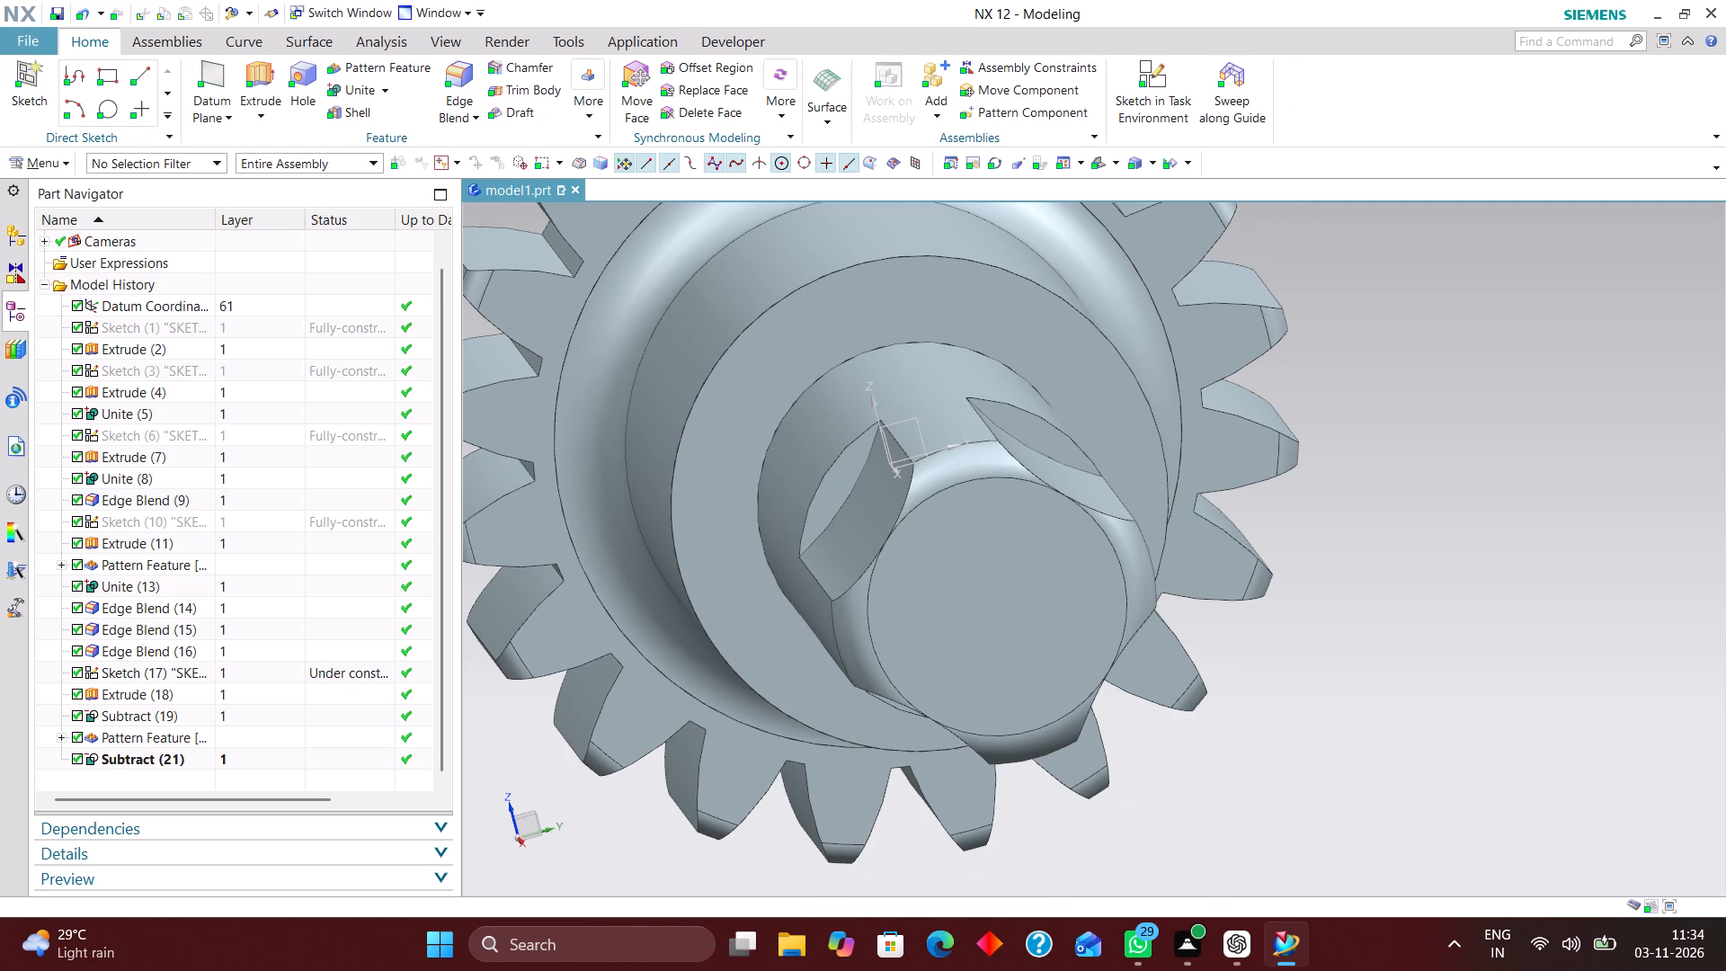
Open the recess extrude's section sketch and set the chord upper endpoint's horizontal offset from the vertical axis to 0.5 mm.
middle_drag(1409, 713, 1397, 723)
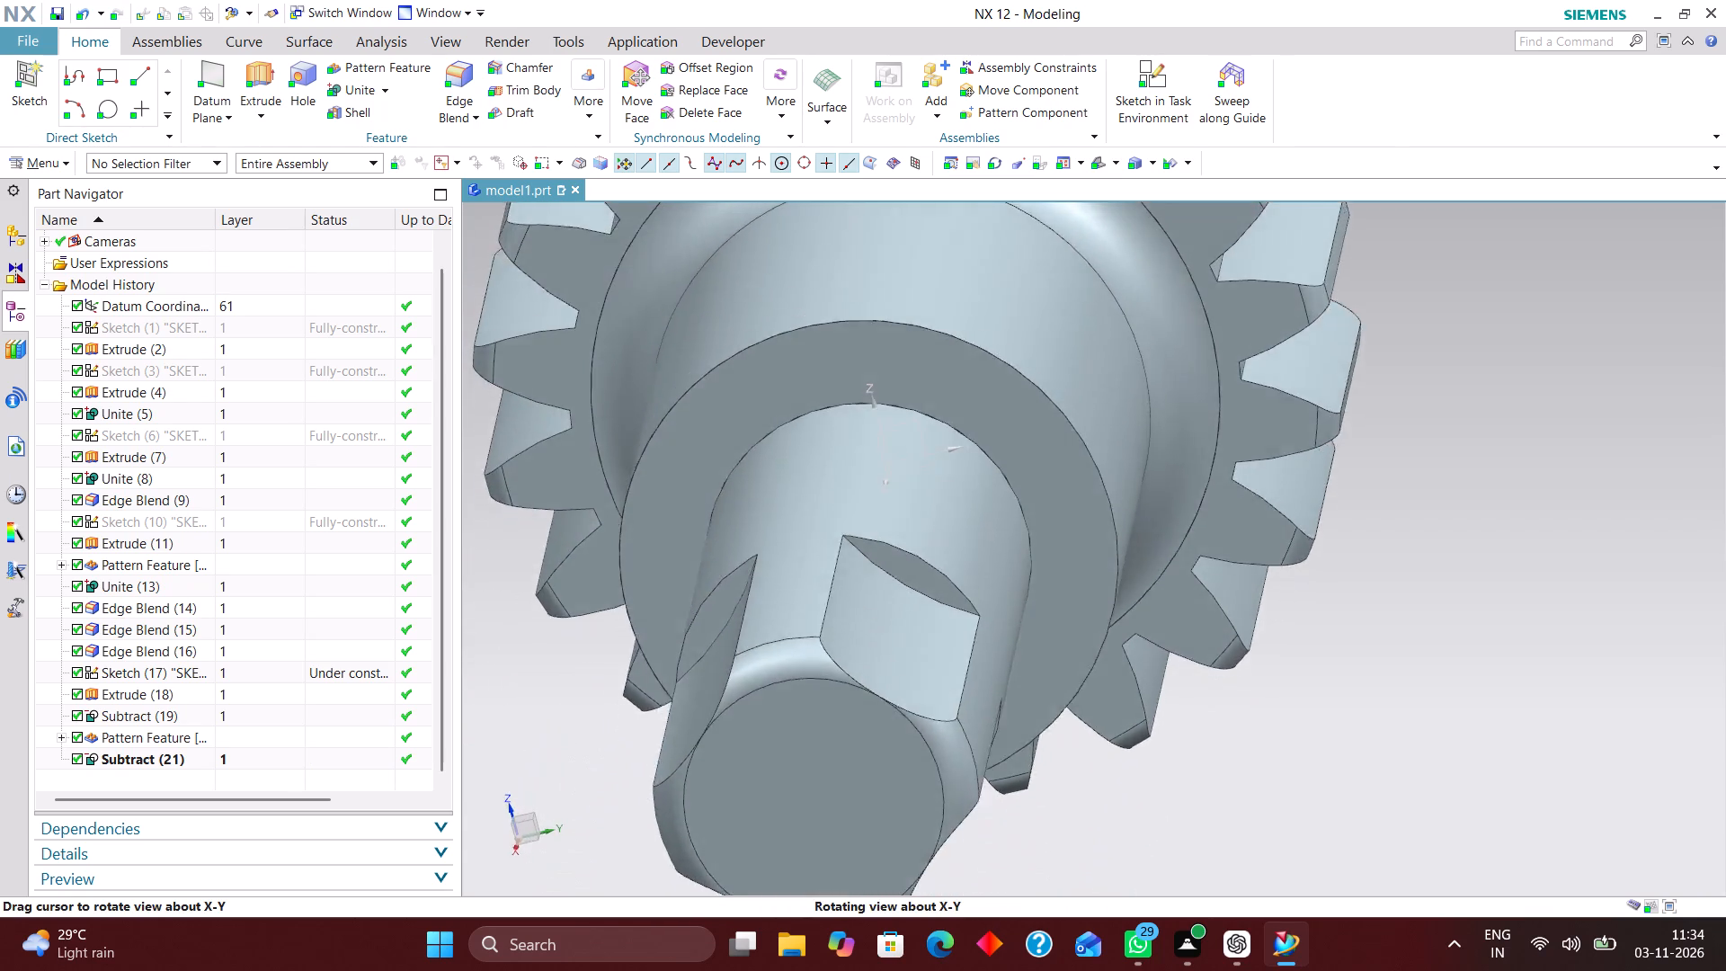
middle_drag(1397, 723, 1437, 713)
double_click(1111, 504)
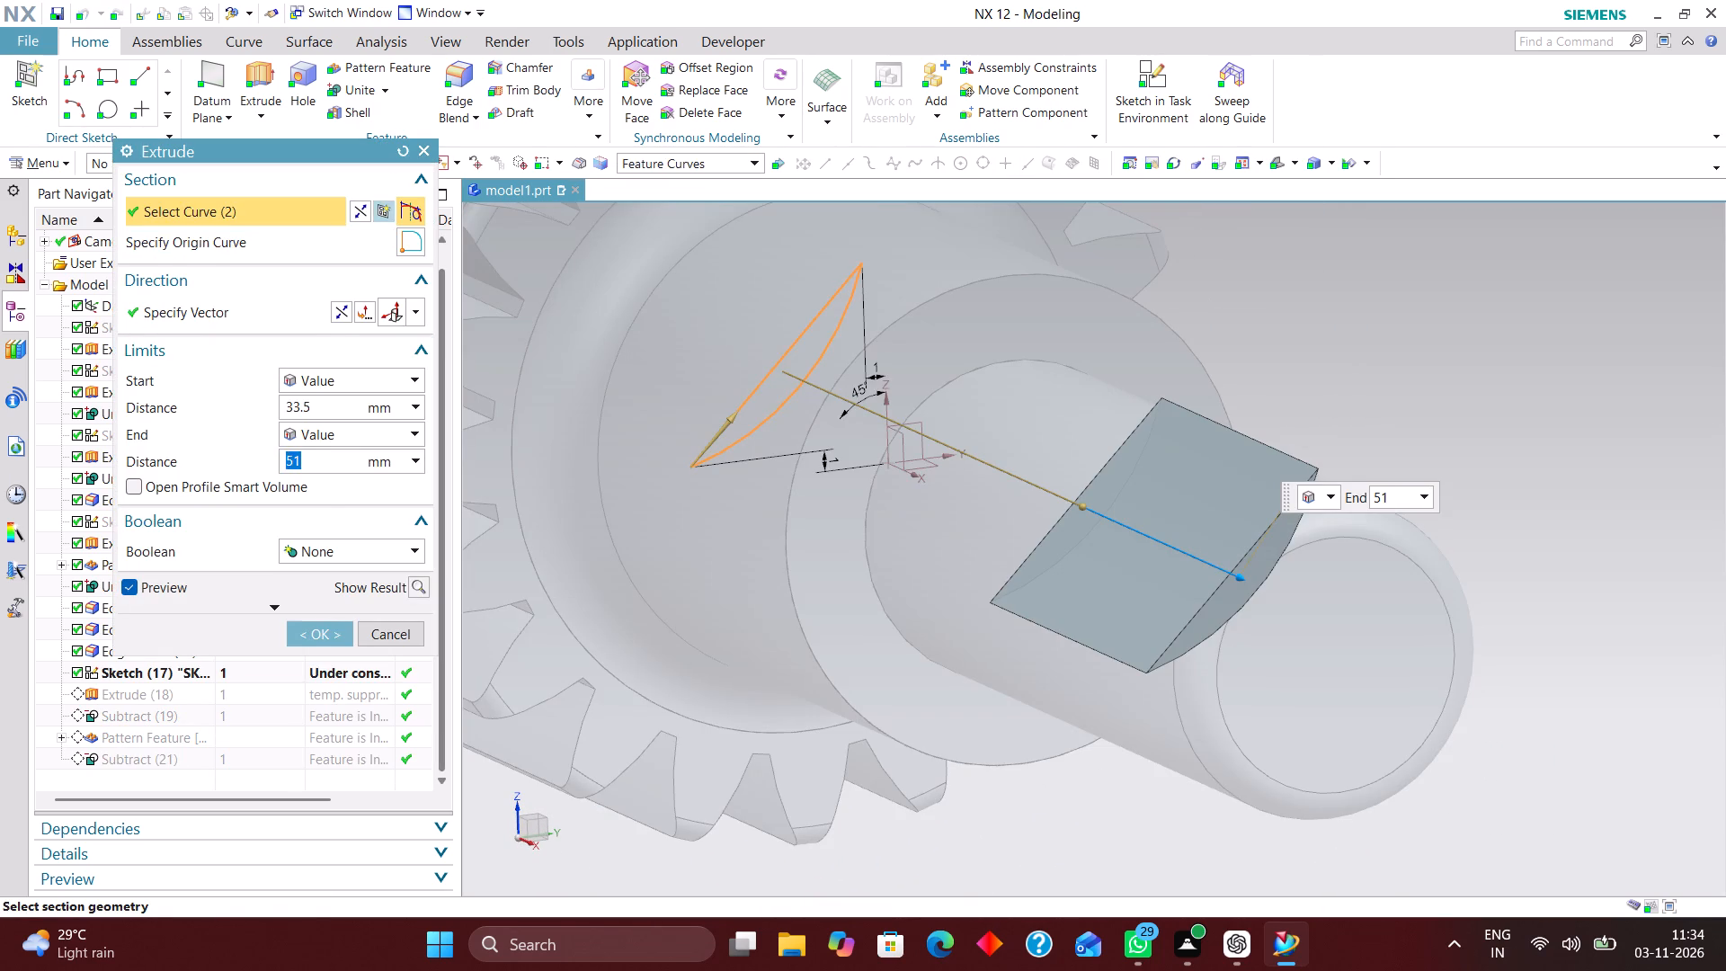
click(383, 210)
scroll(902, 504, down, 2)
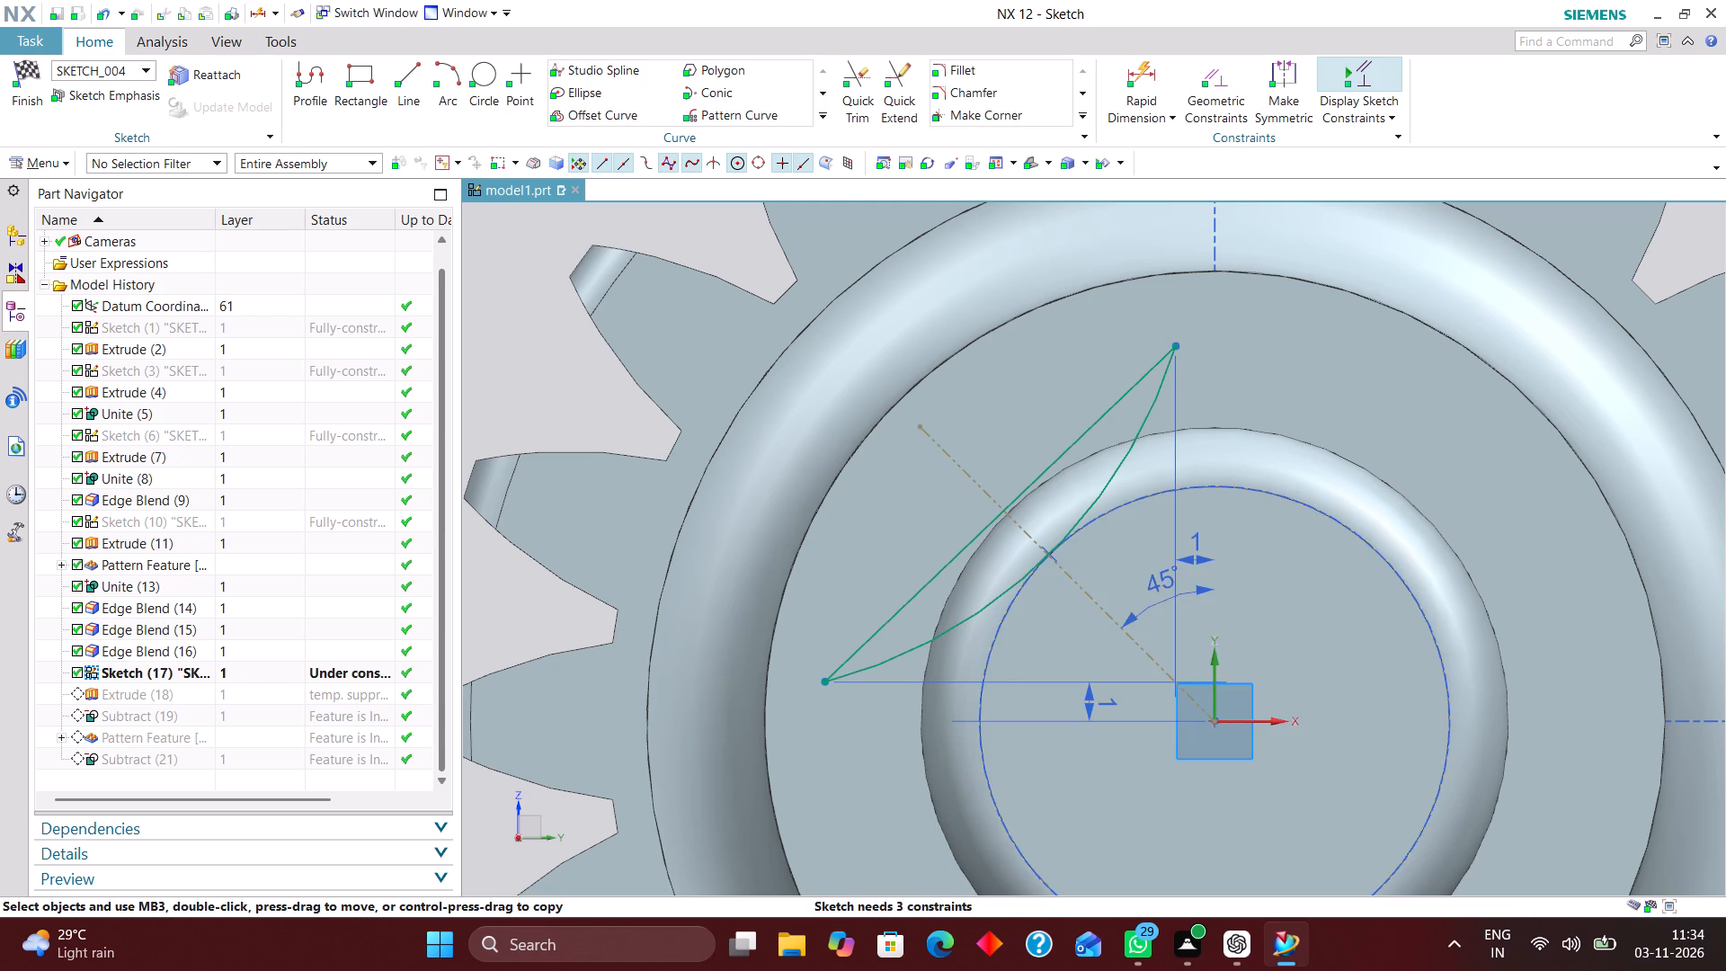
double_click(1199, 545)
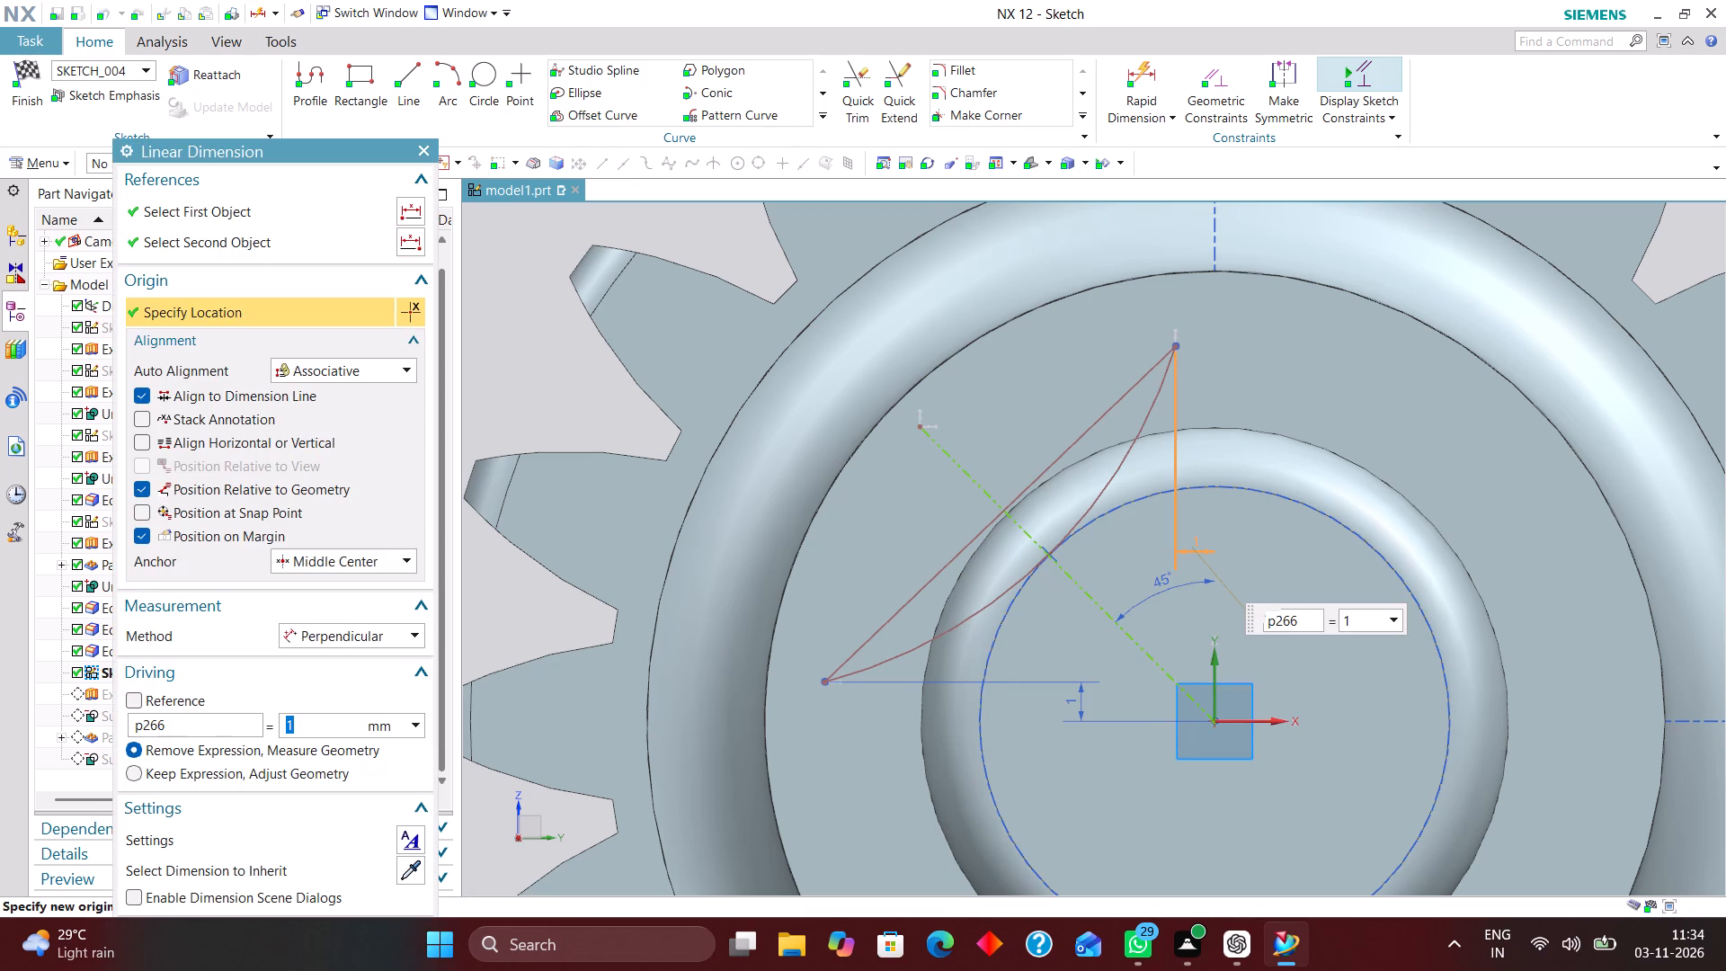
drag(1360, 615, 1238, 614)
text(0.2)
key(BackSpace)
key(5)
key(Return)
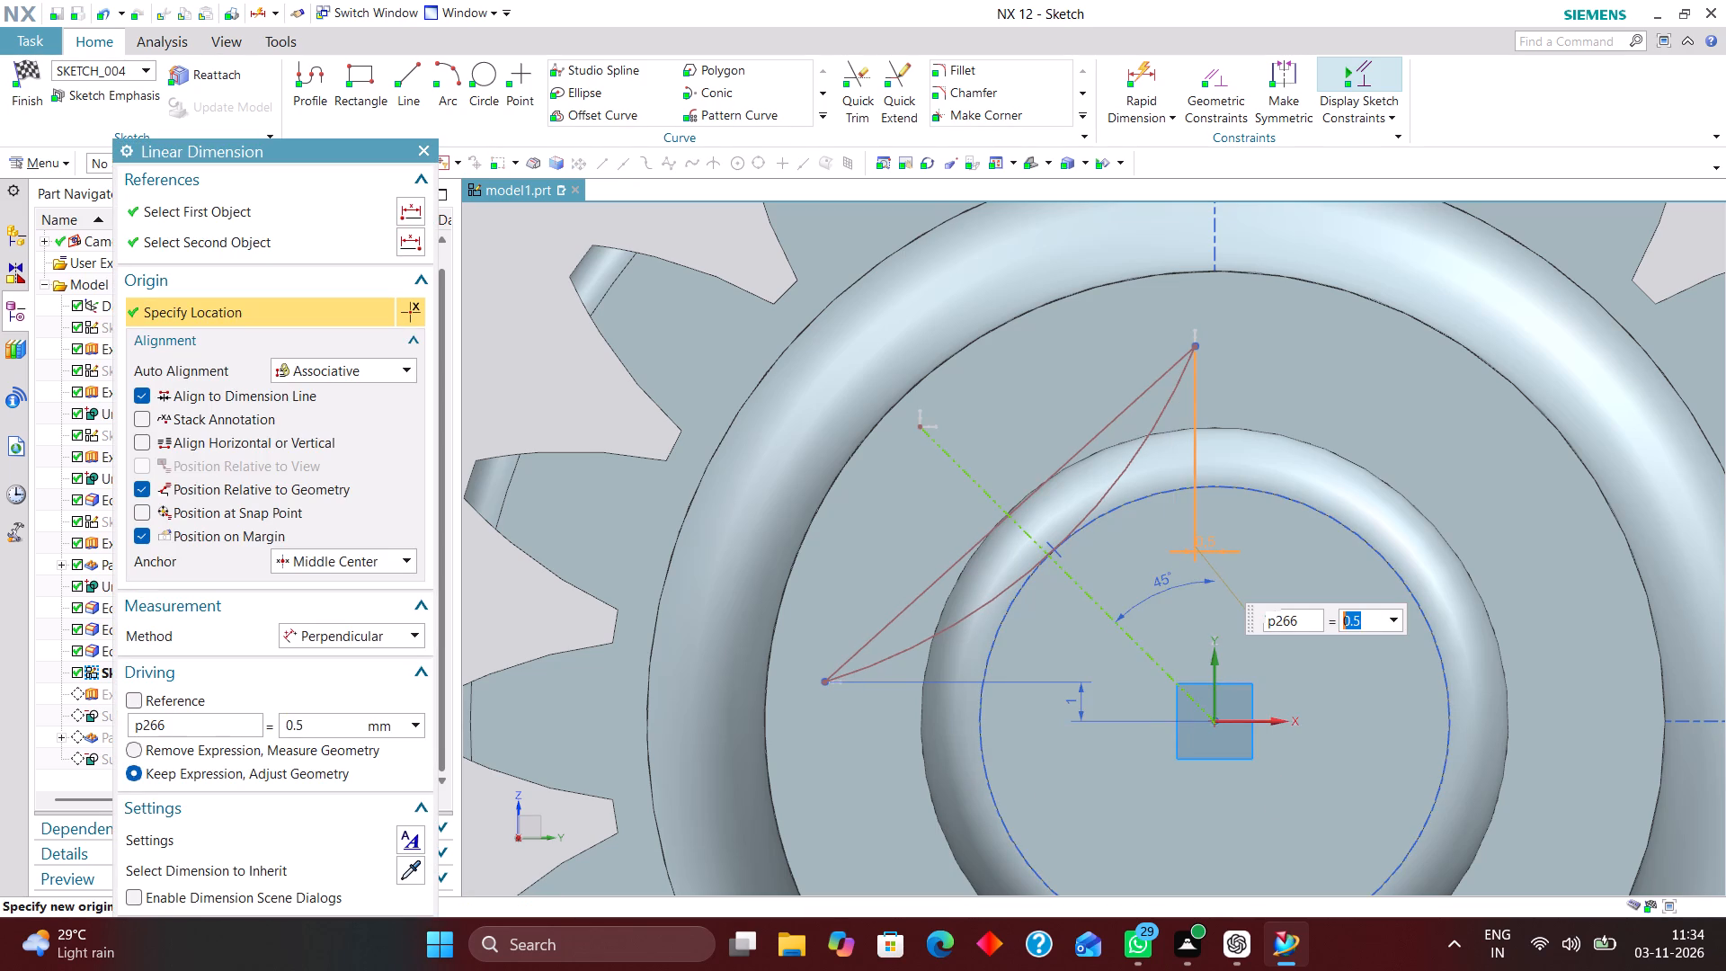
Set the chord lower endpoint's vertical offset from the horizontal axis to 0.5 mm.
double_click(1082, 707)
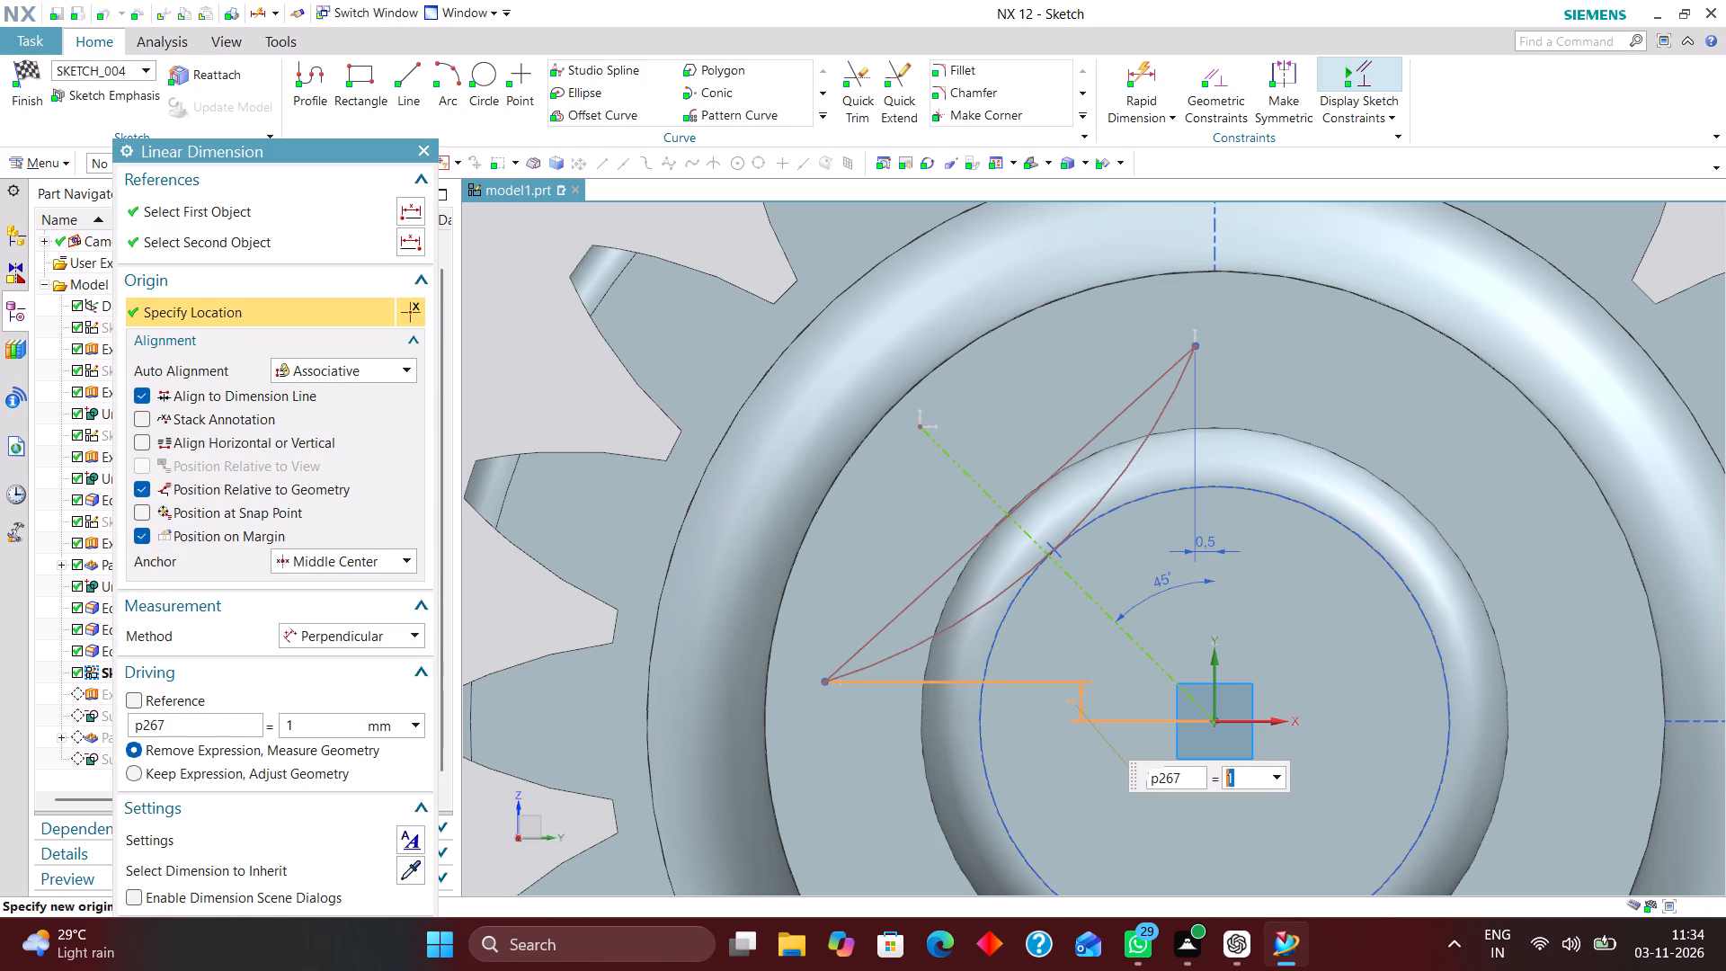
text(0.)
key(5)
key(Return)
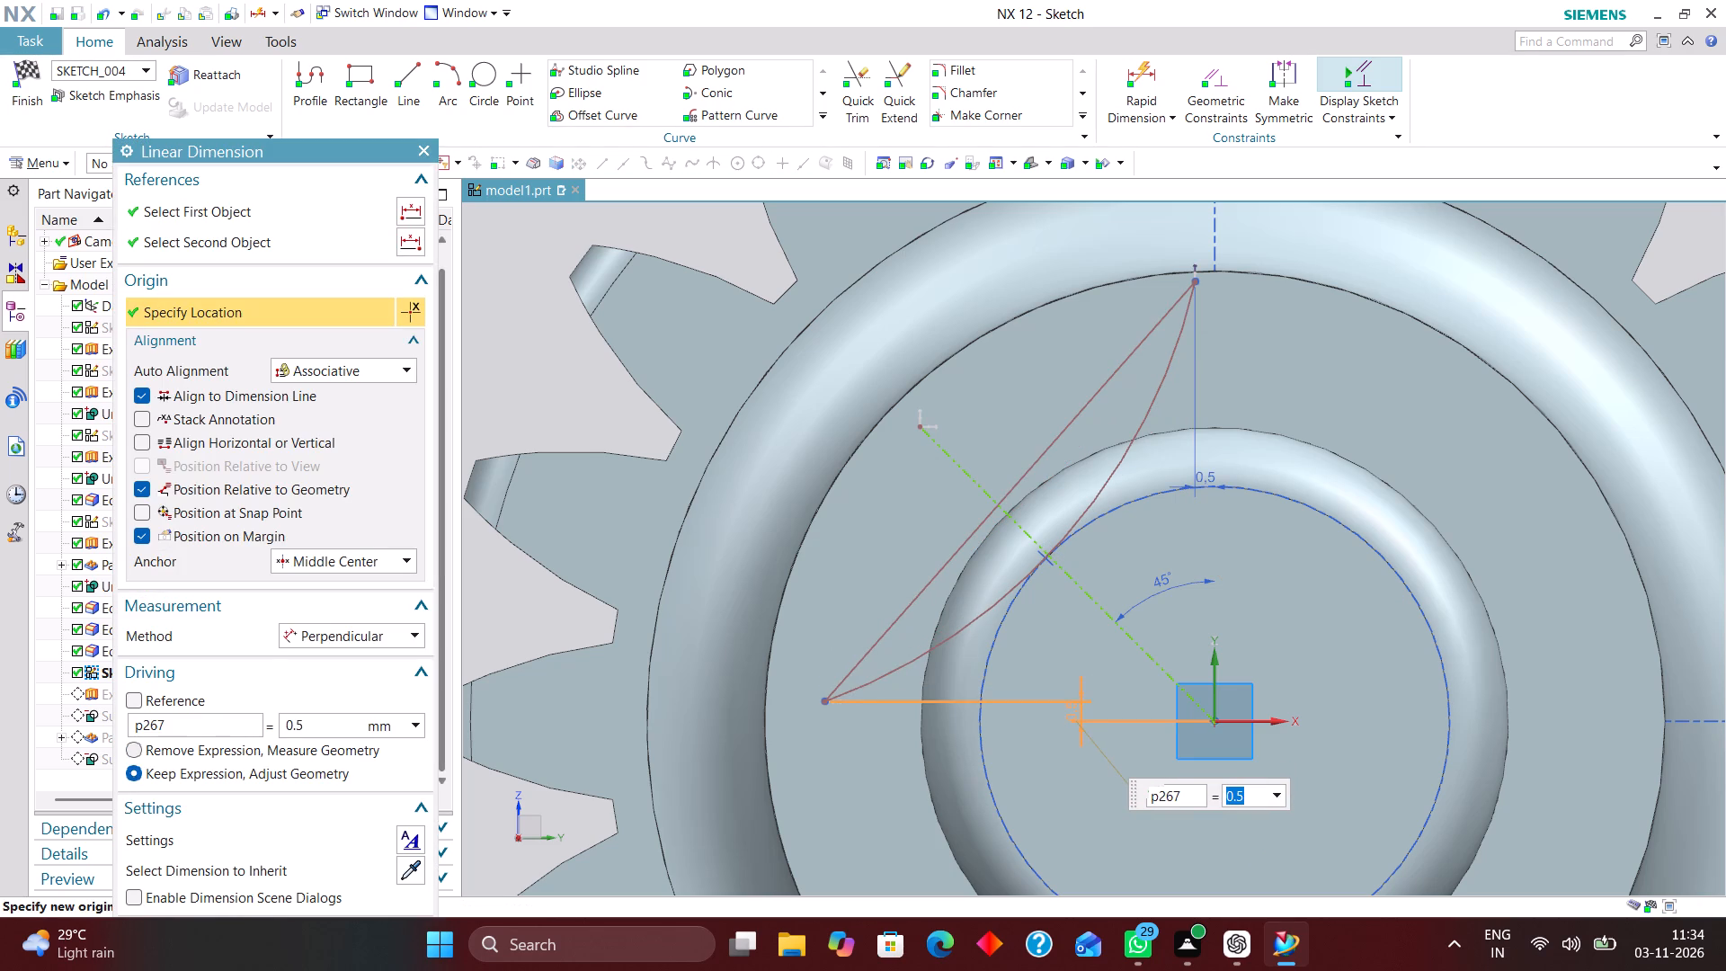
click(427, 147)
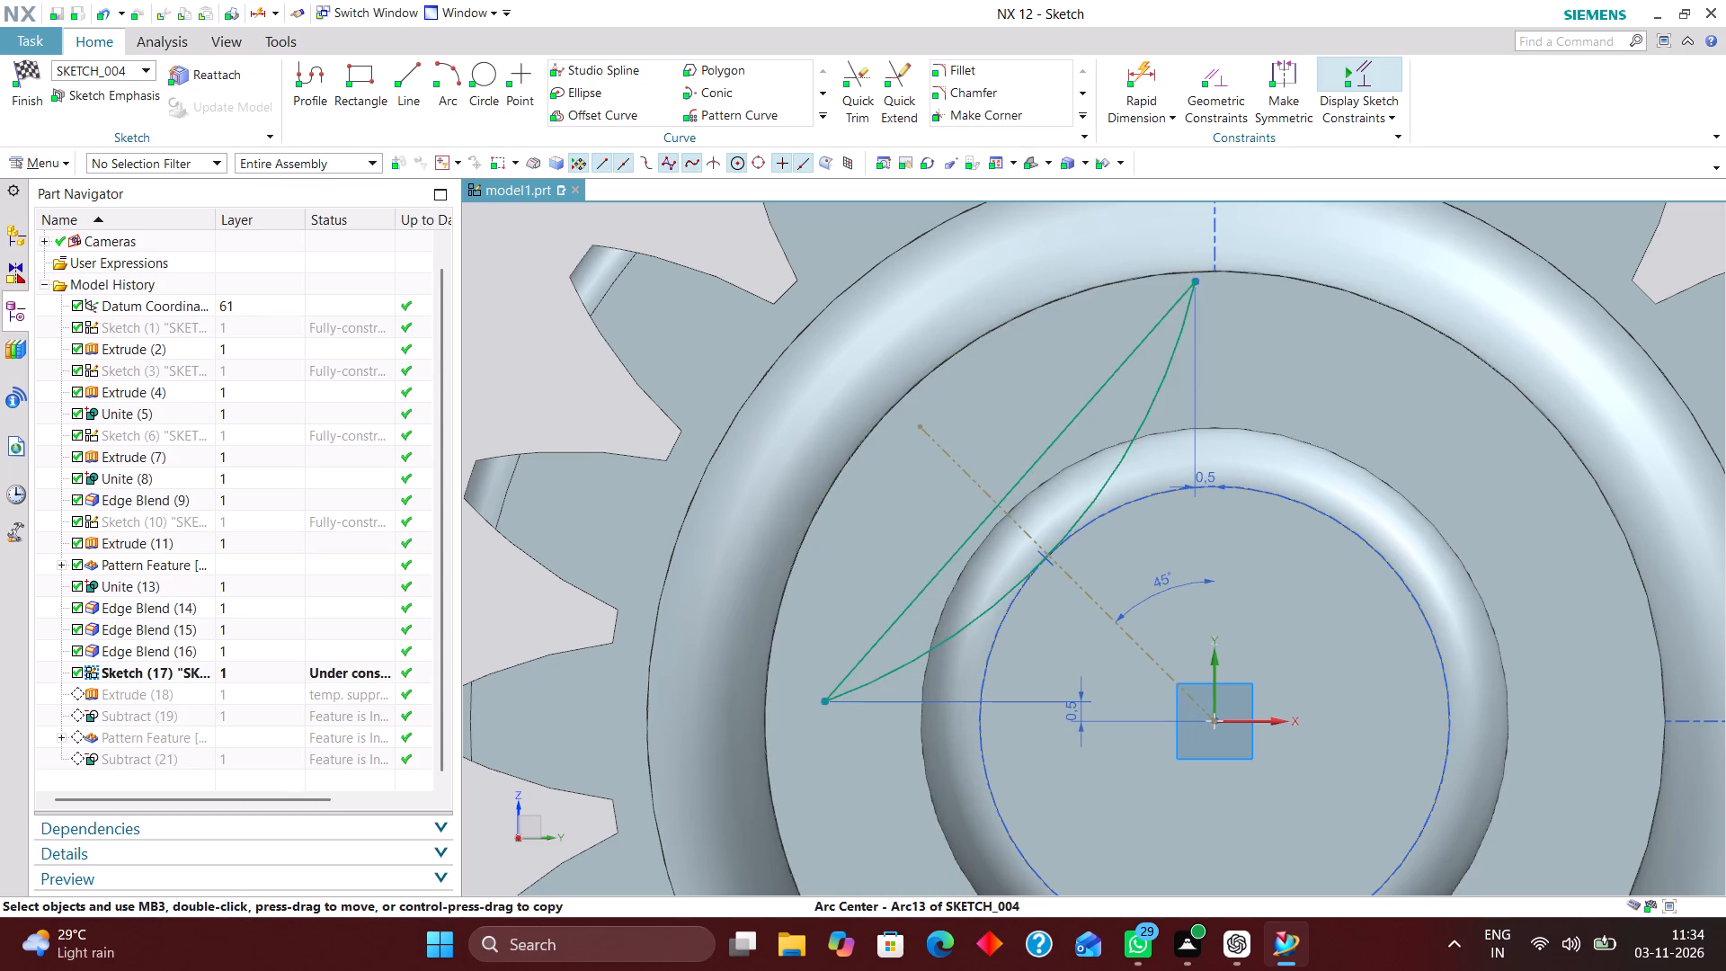
Move the chord's upper endpoint down toward the shaft centre along its offset line.
drag(918, 585, 946, 589)
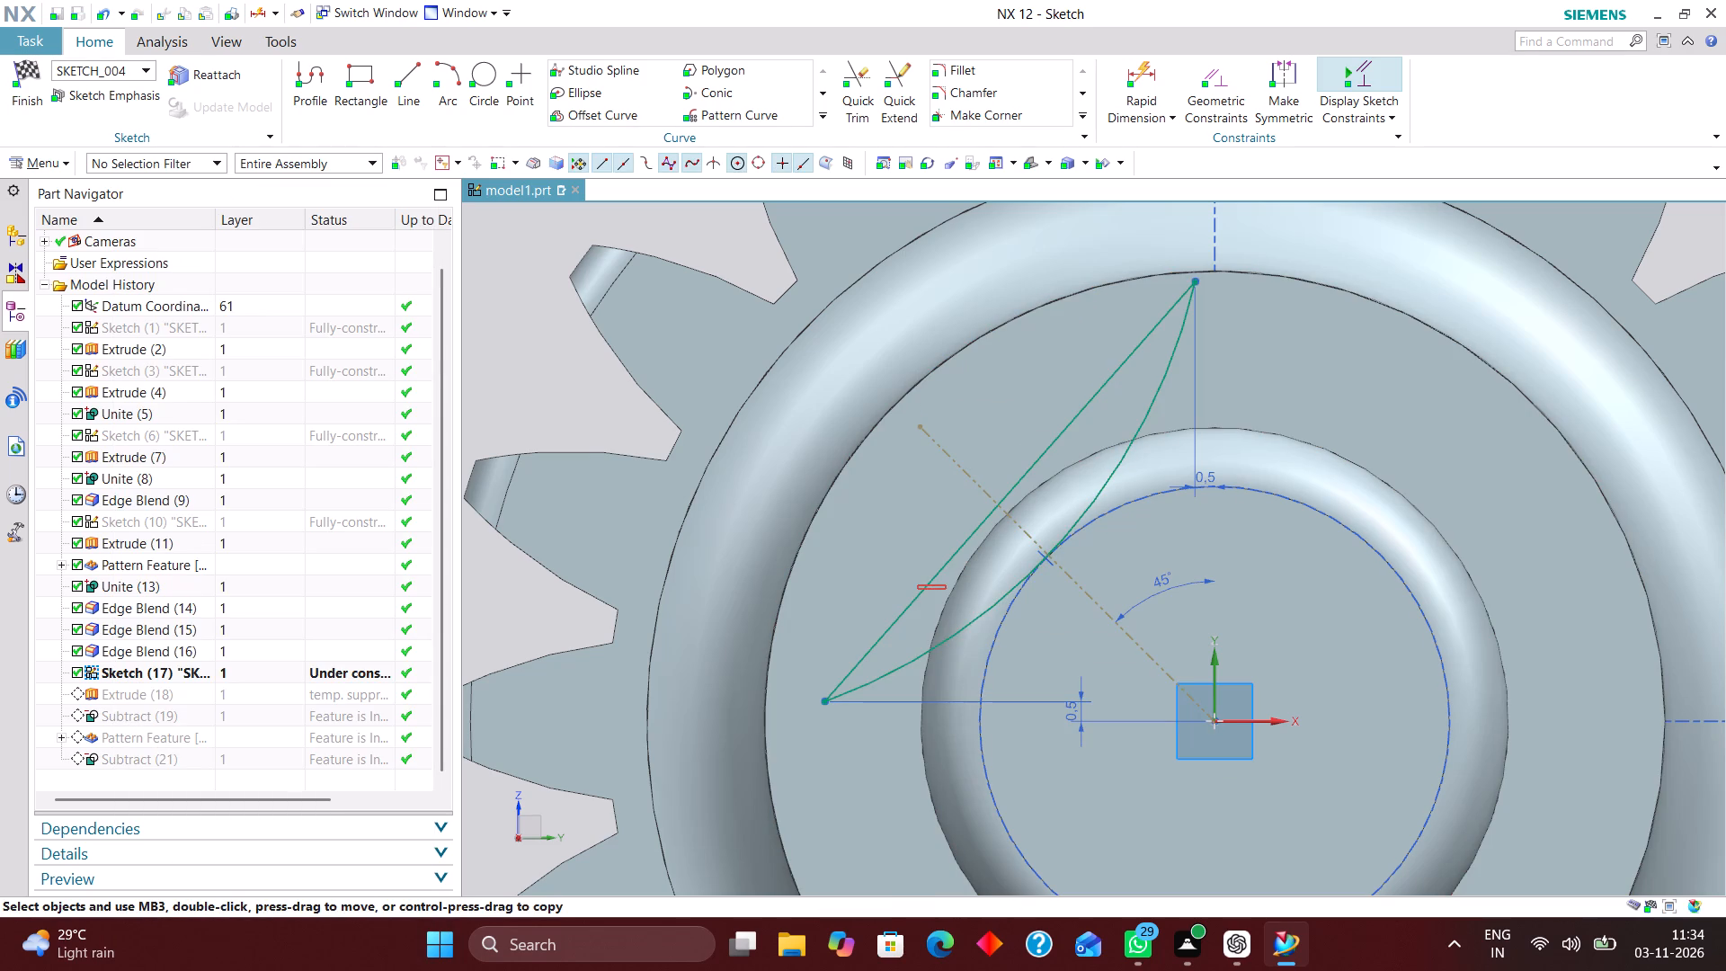
drag(1196, 281, 1194, 304)
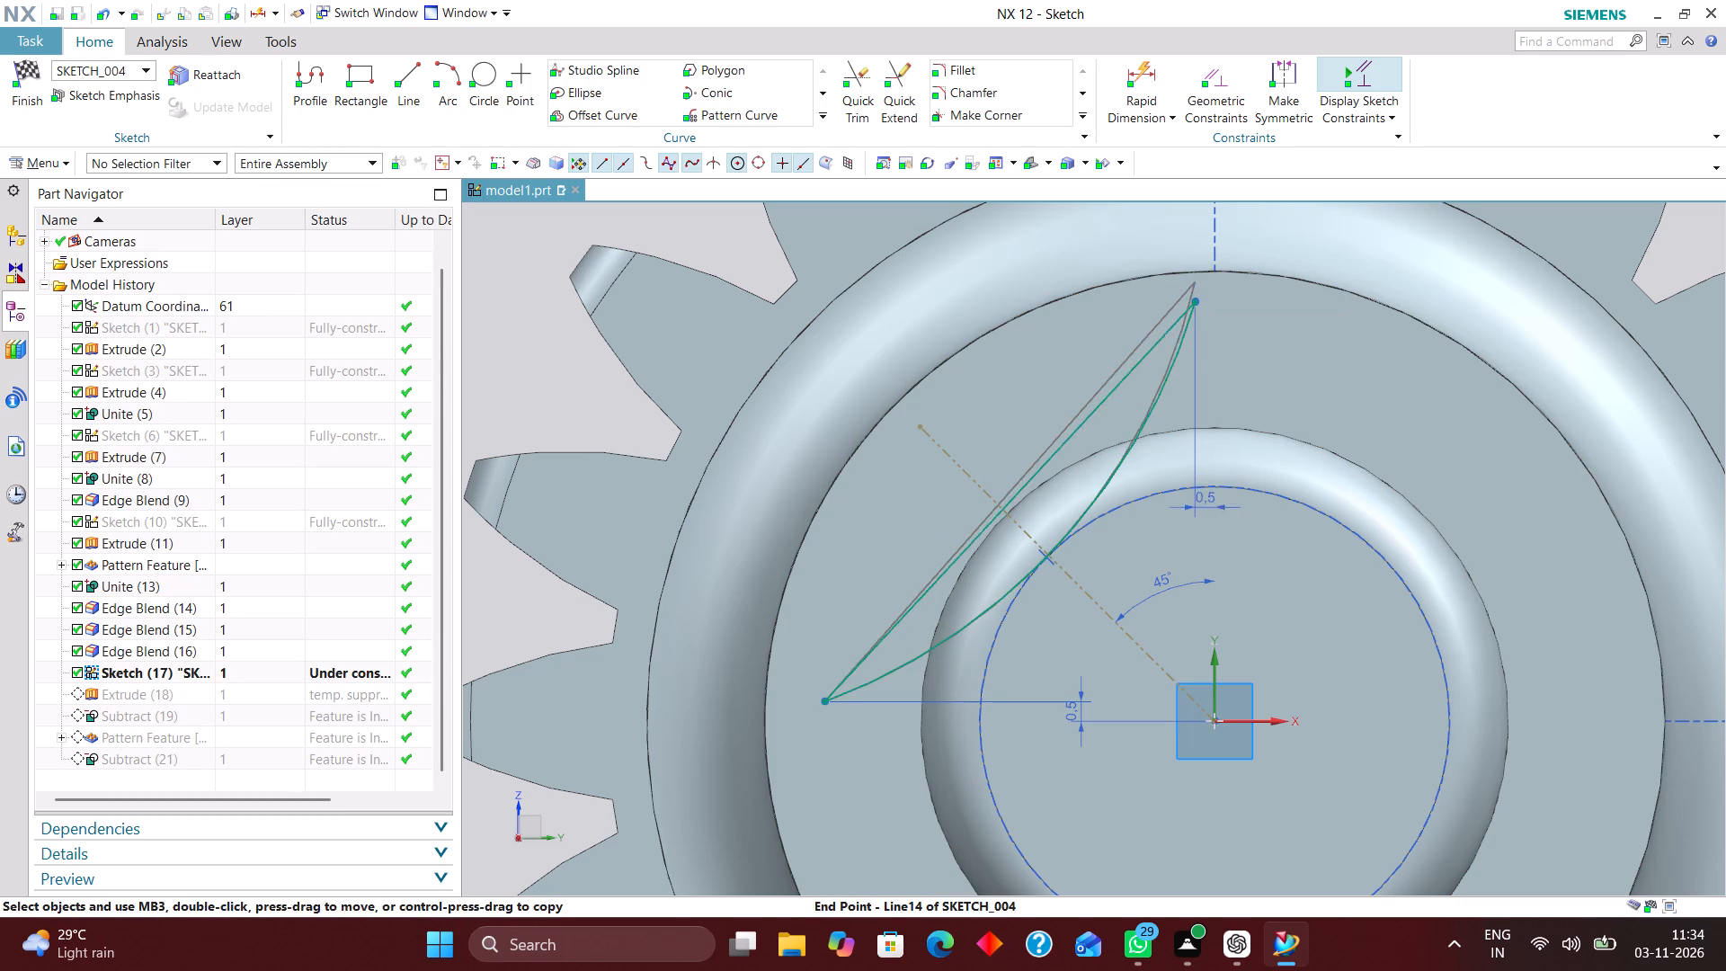
drag(1194, 304, 1217, 370)
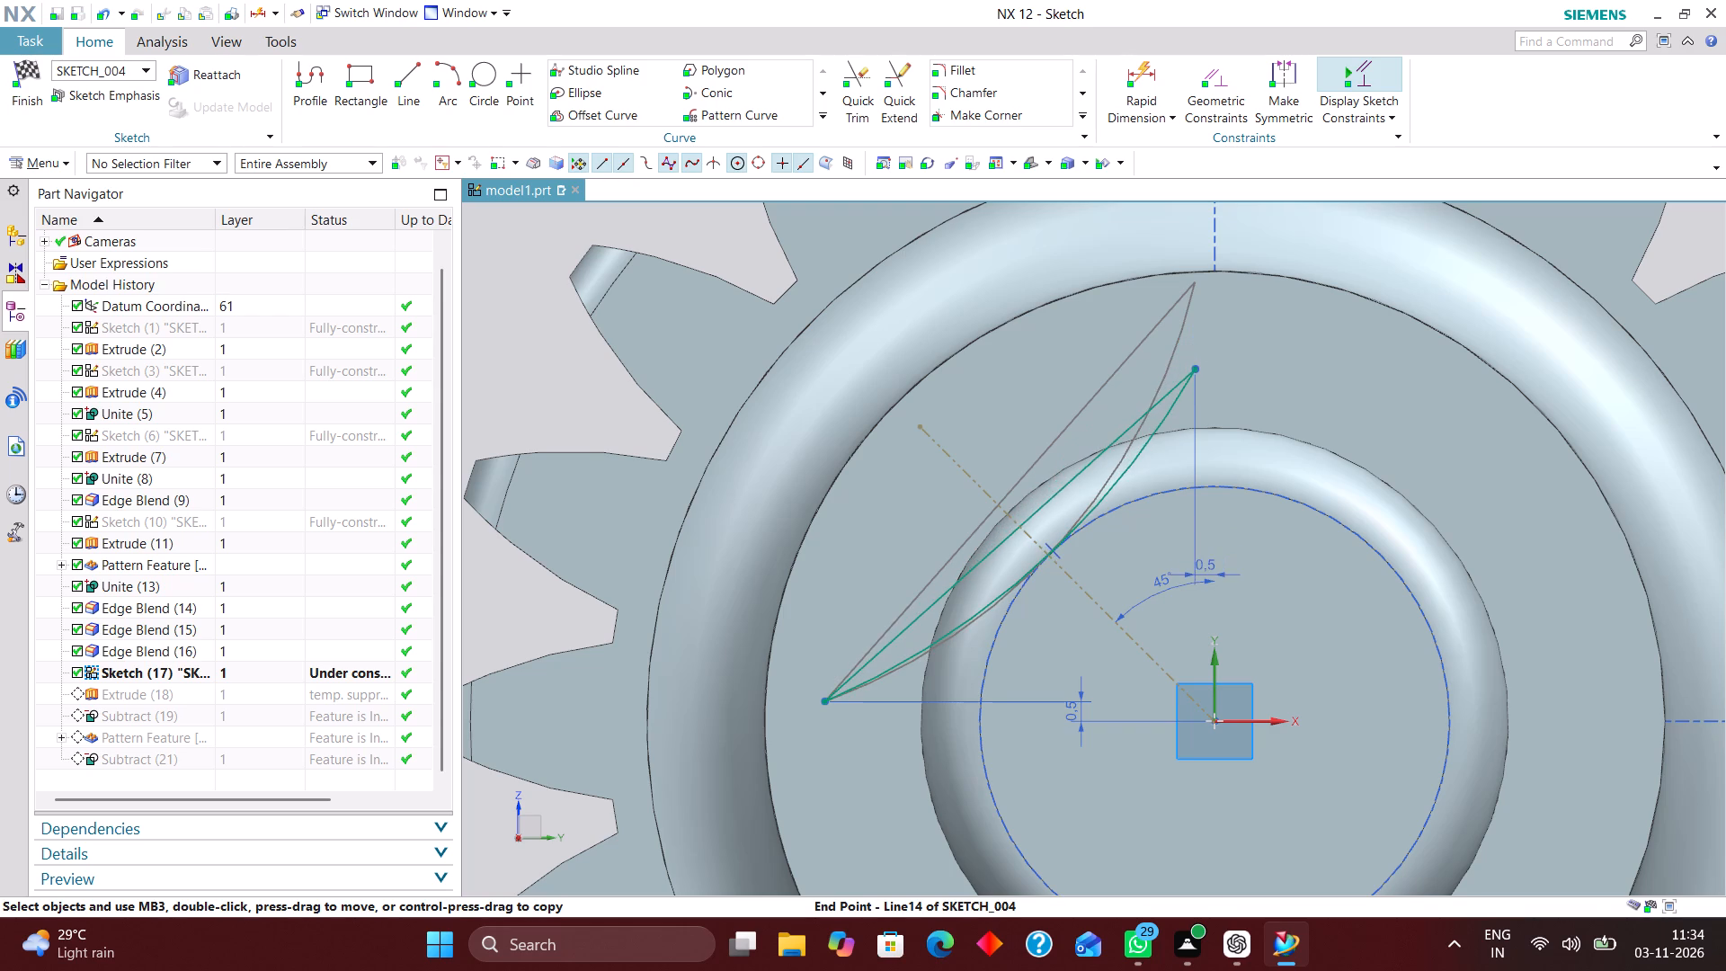
drag(1217, 370, 1214, 389)
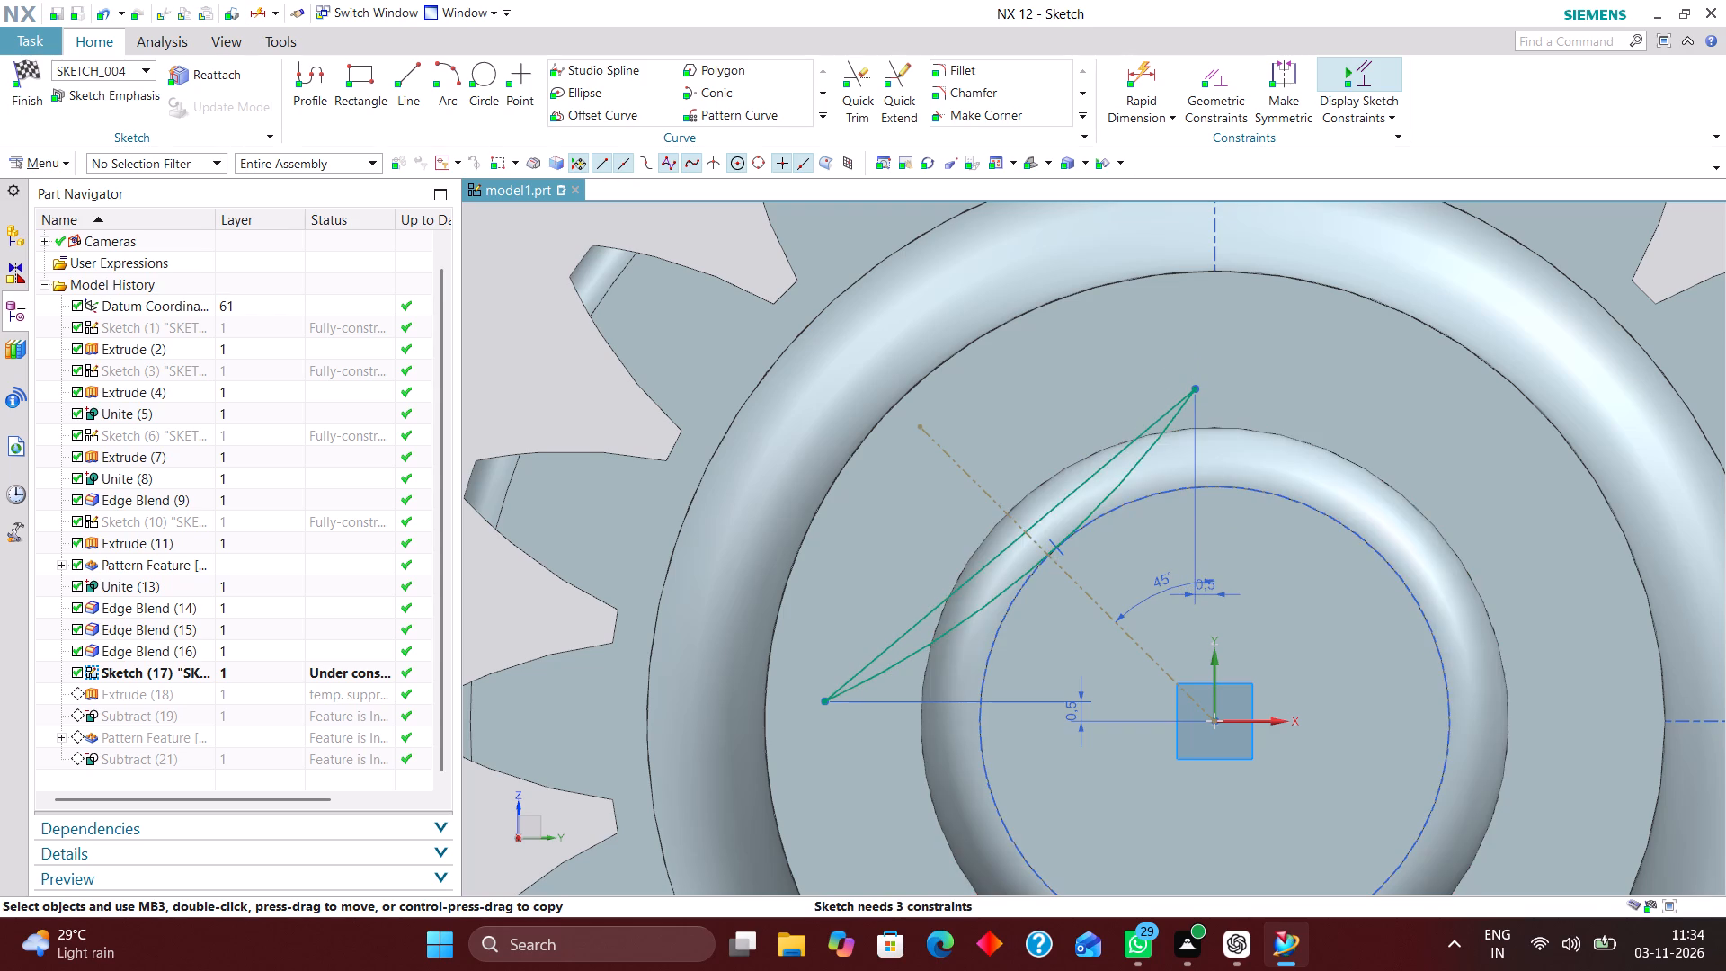
Shift the chord outward until it touches the thin end's outer circle, finish the sketch, and accept the extrude.
drag(1060, 505, 1037, 472)
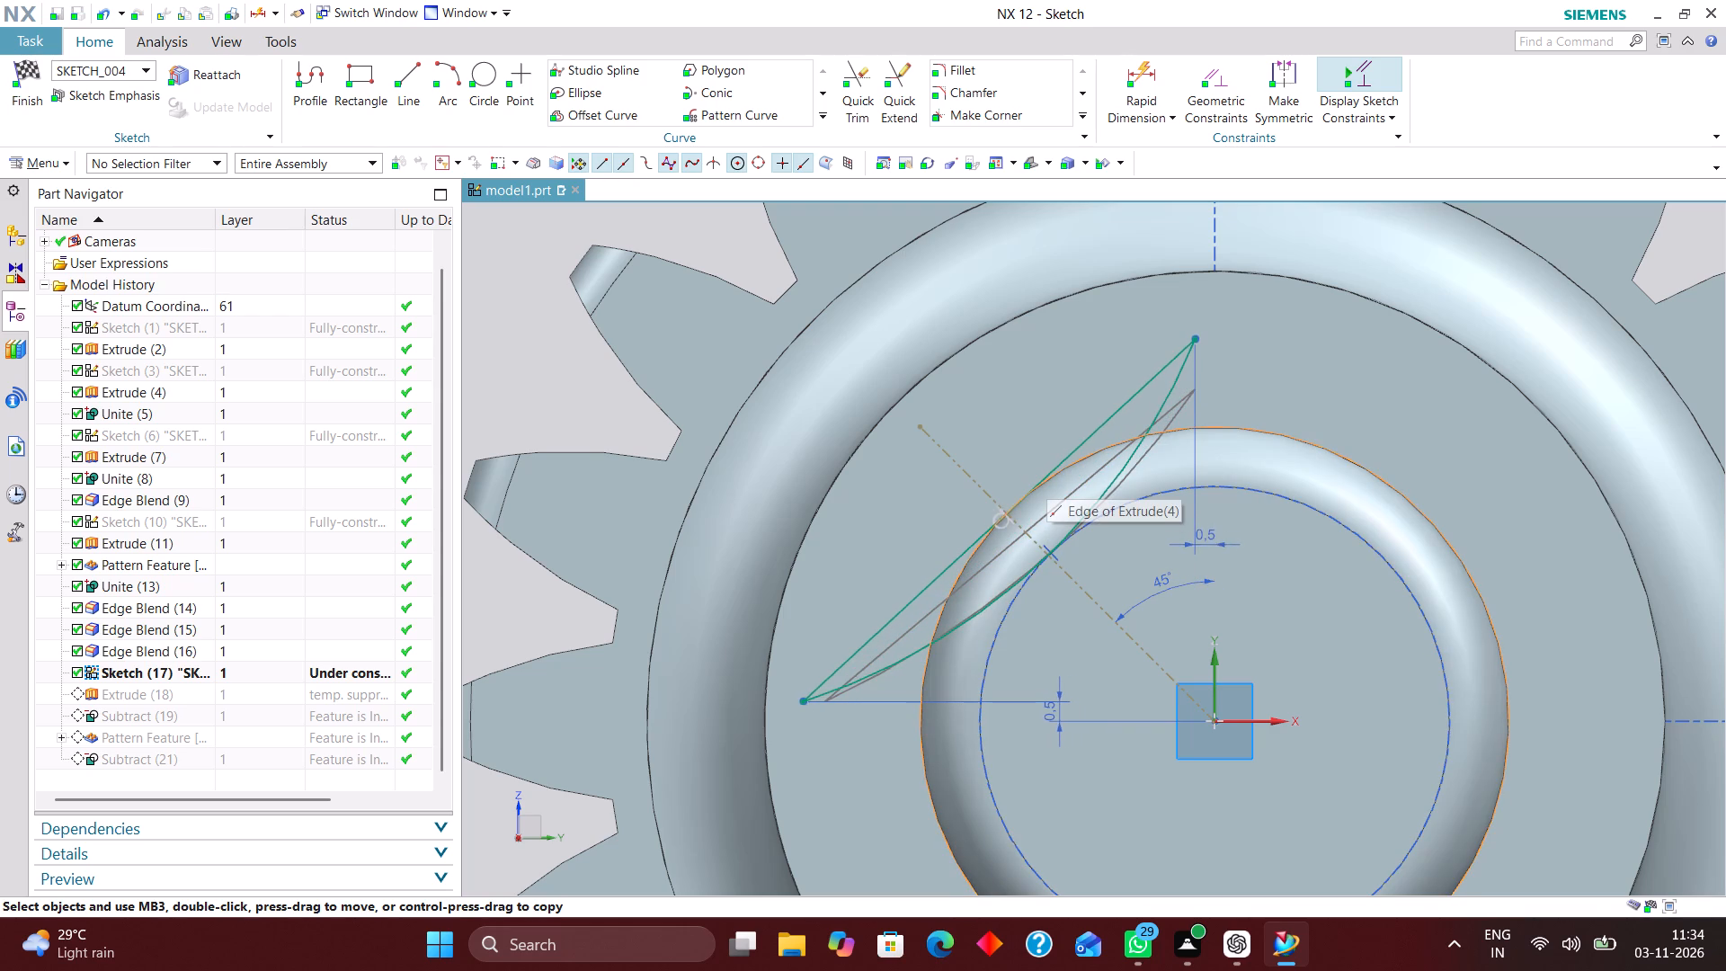
drag(1037, 472, 1037, 471)
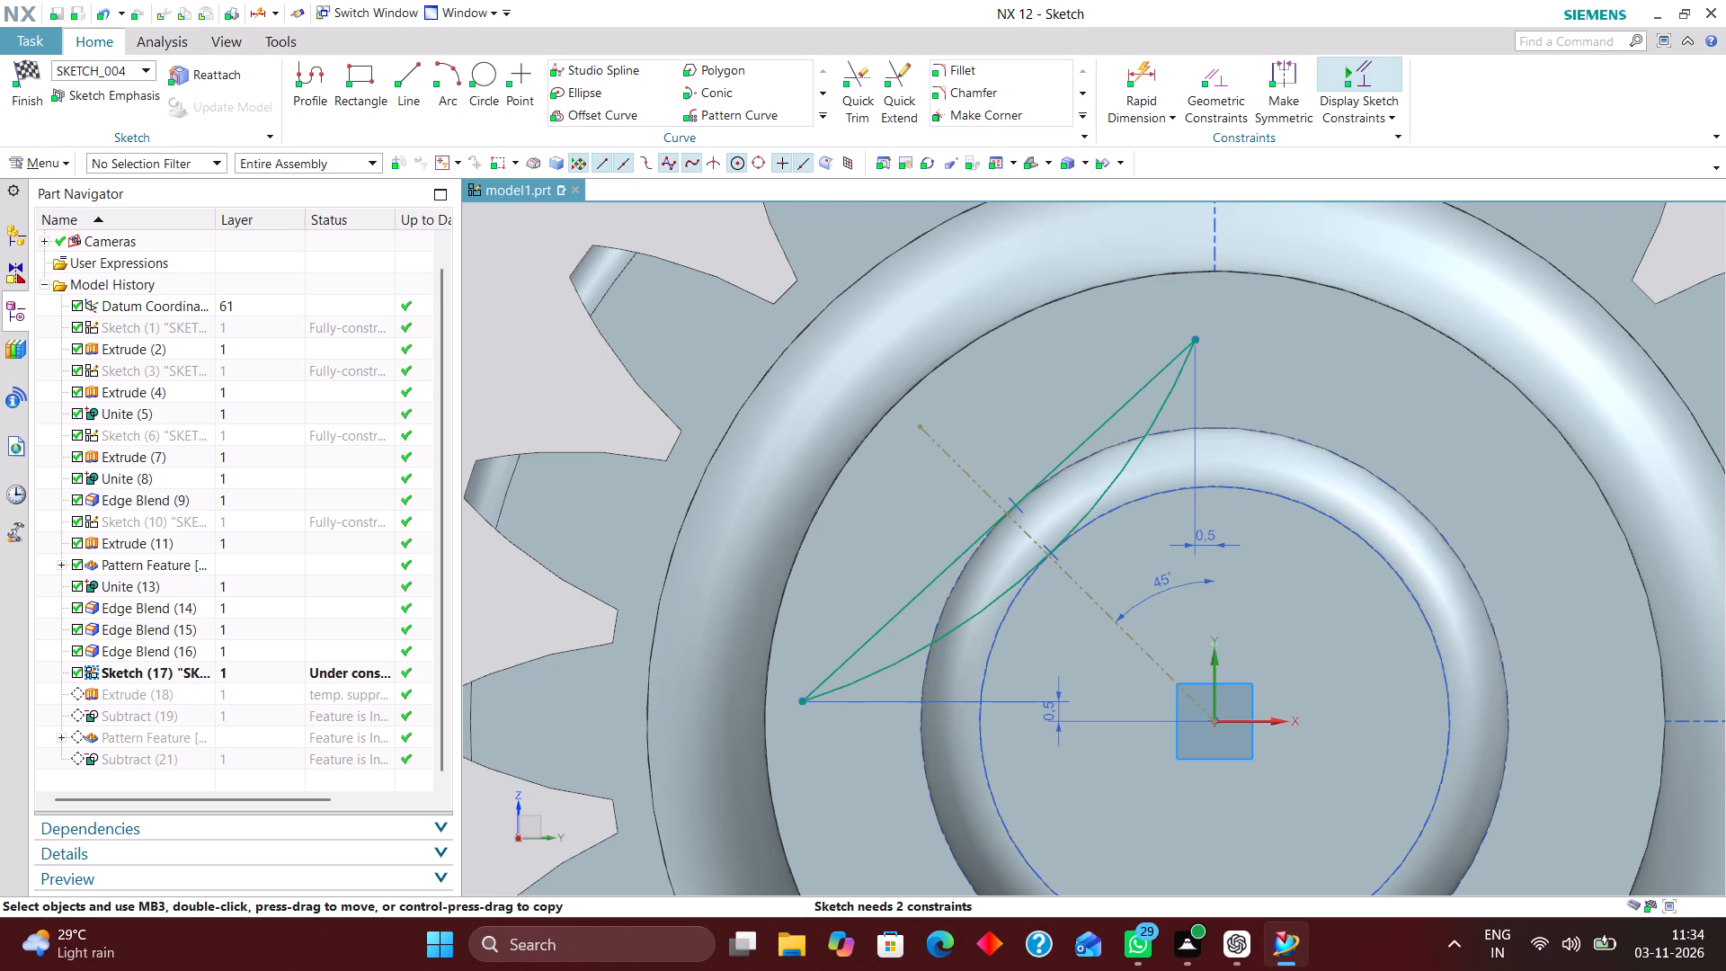
click(33, 76)
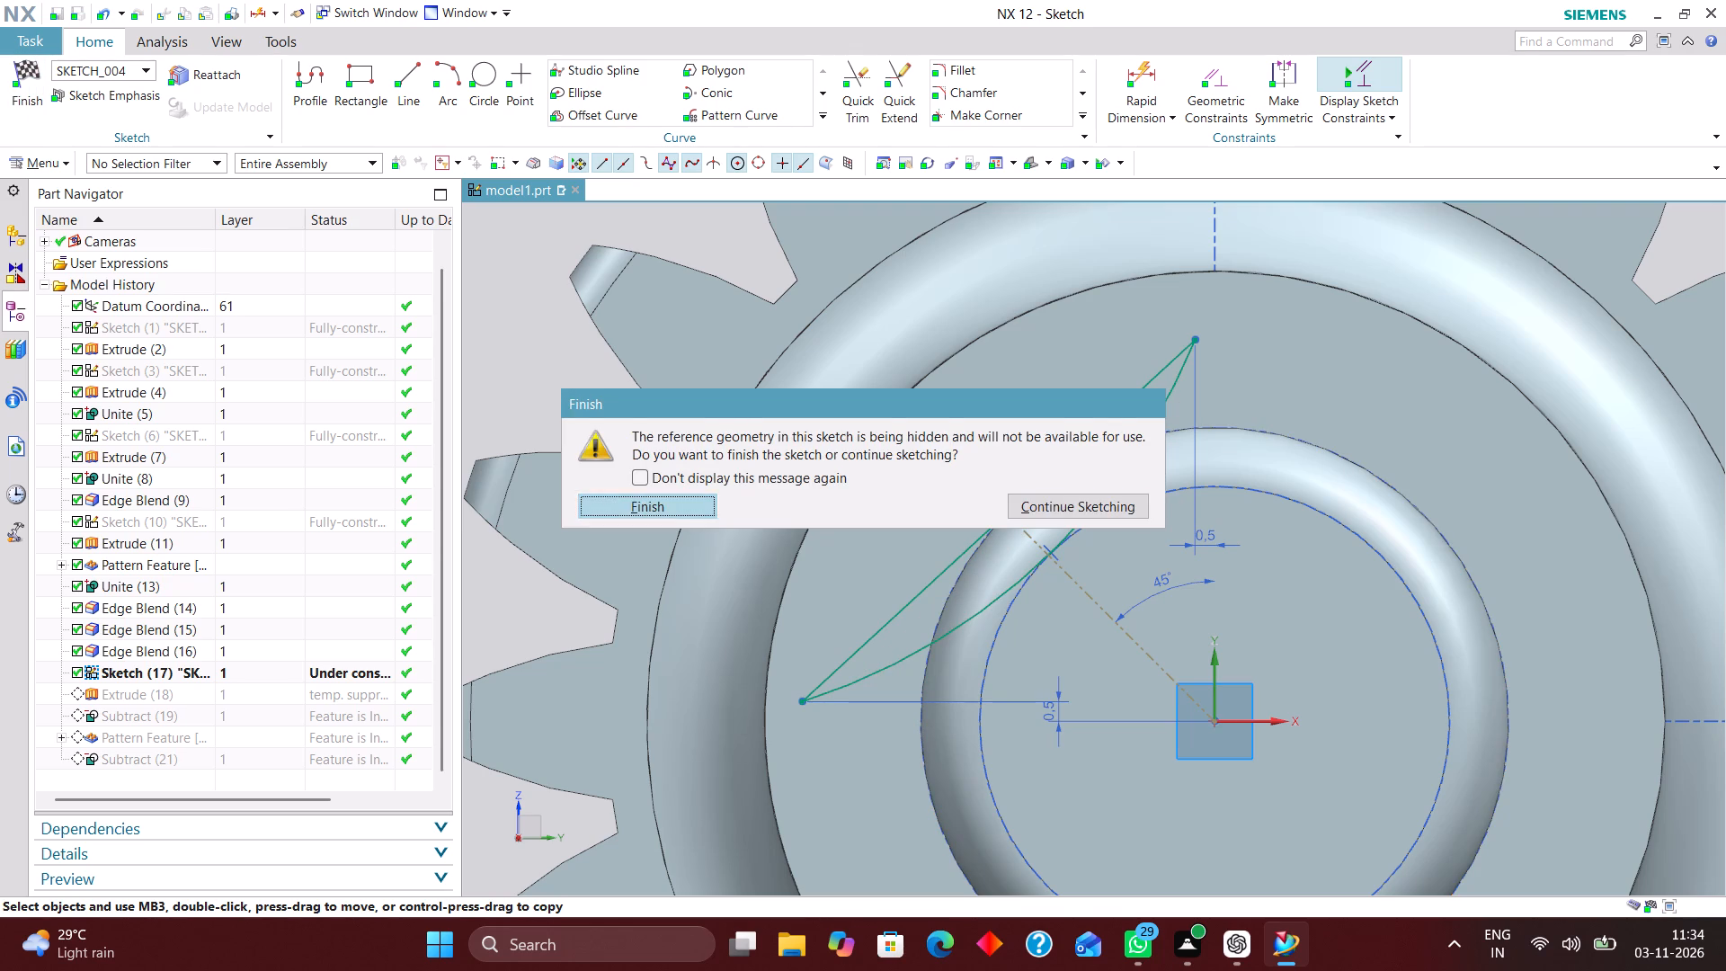
click(638, 500)
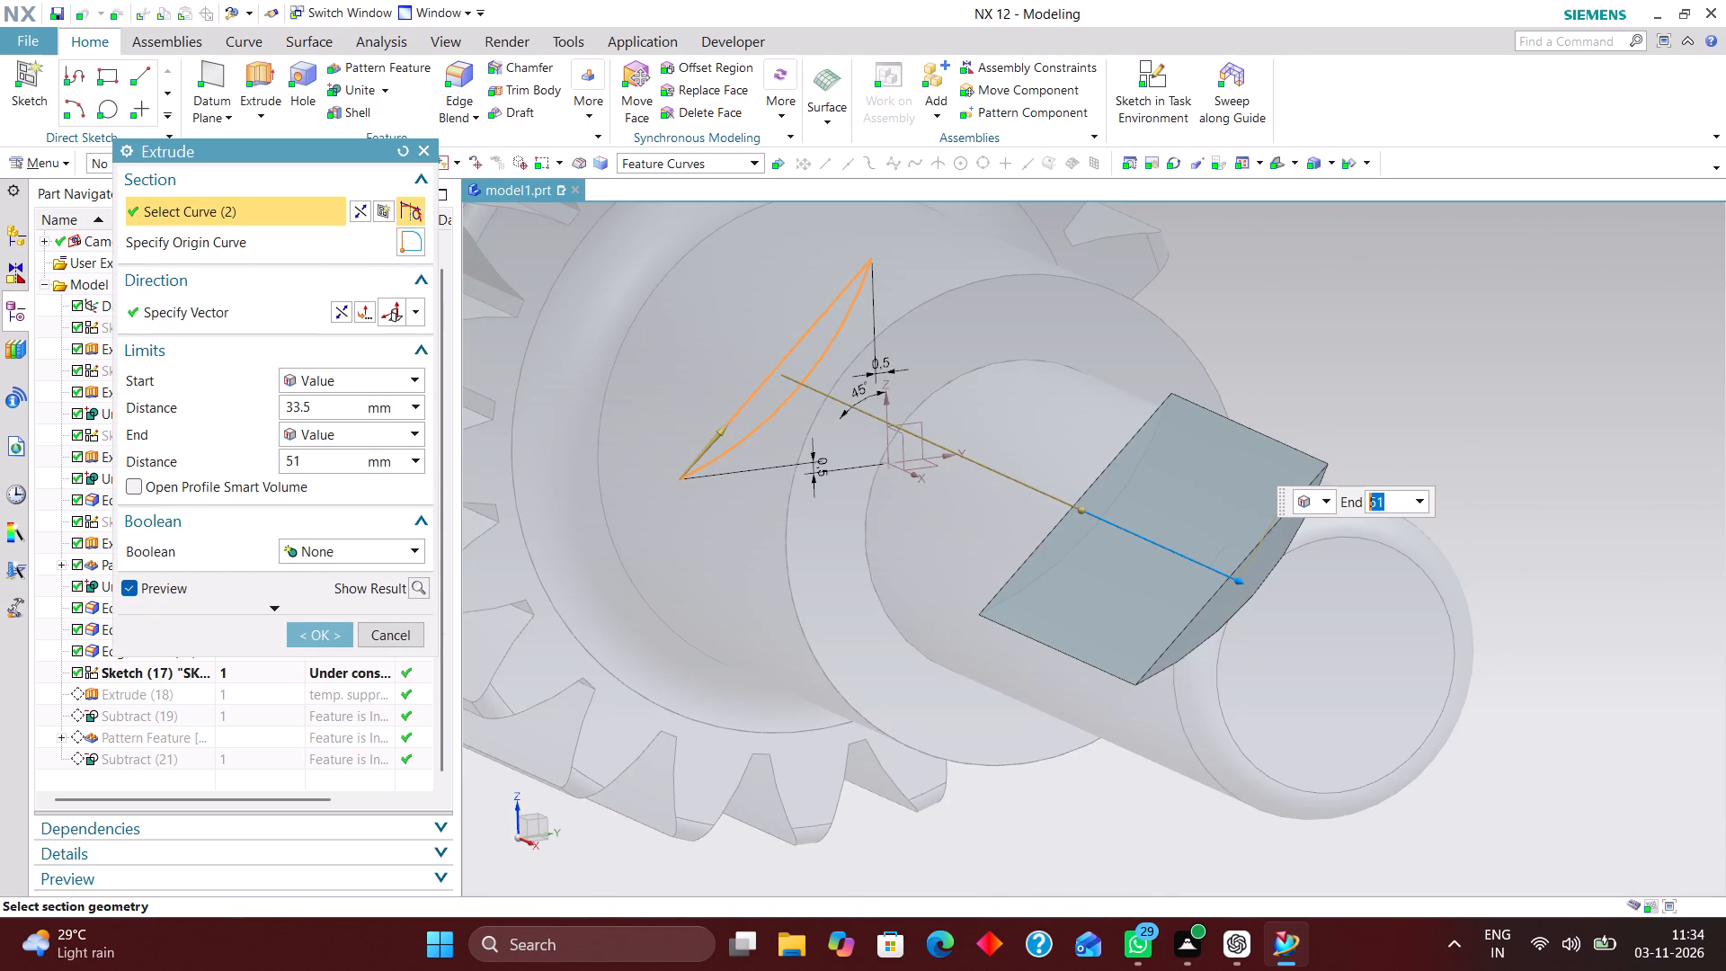
click(334, 626)
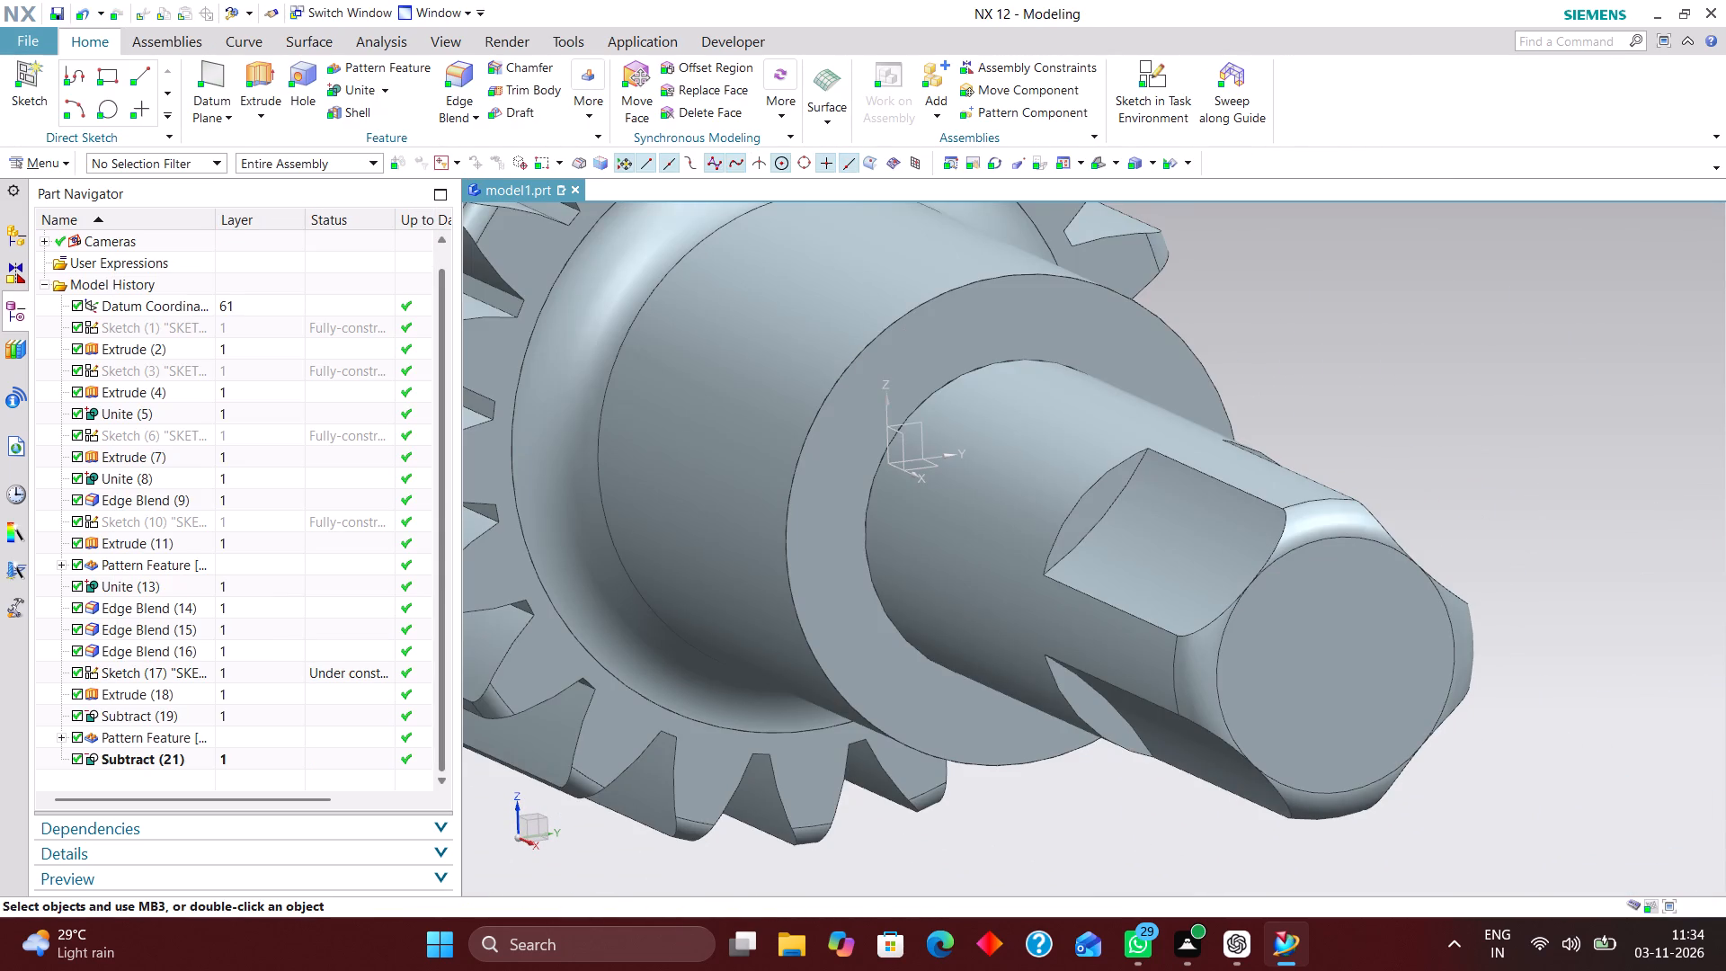
Reopen the recess sketch with rollback and lower the chord's upper endpoint toward the thin end's outer circle.
middle_drag(1595, 522, 1560, 520)
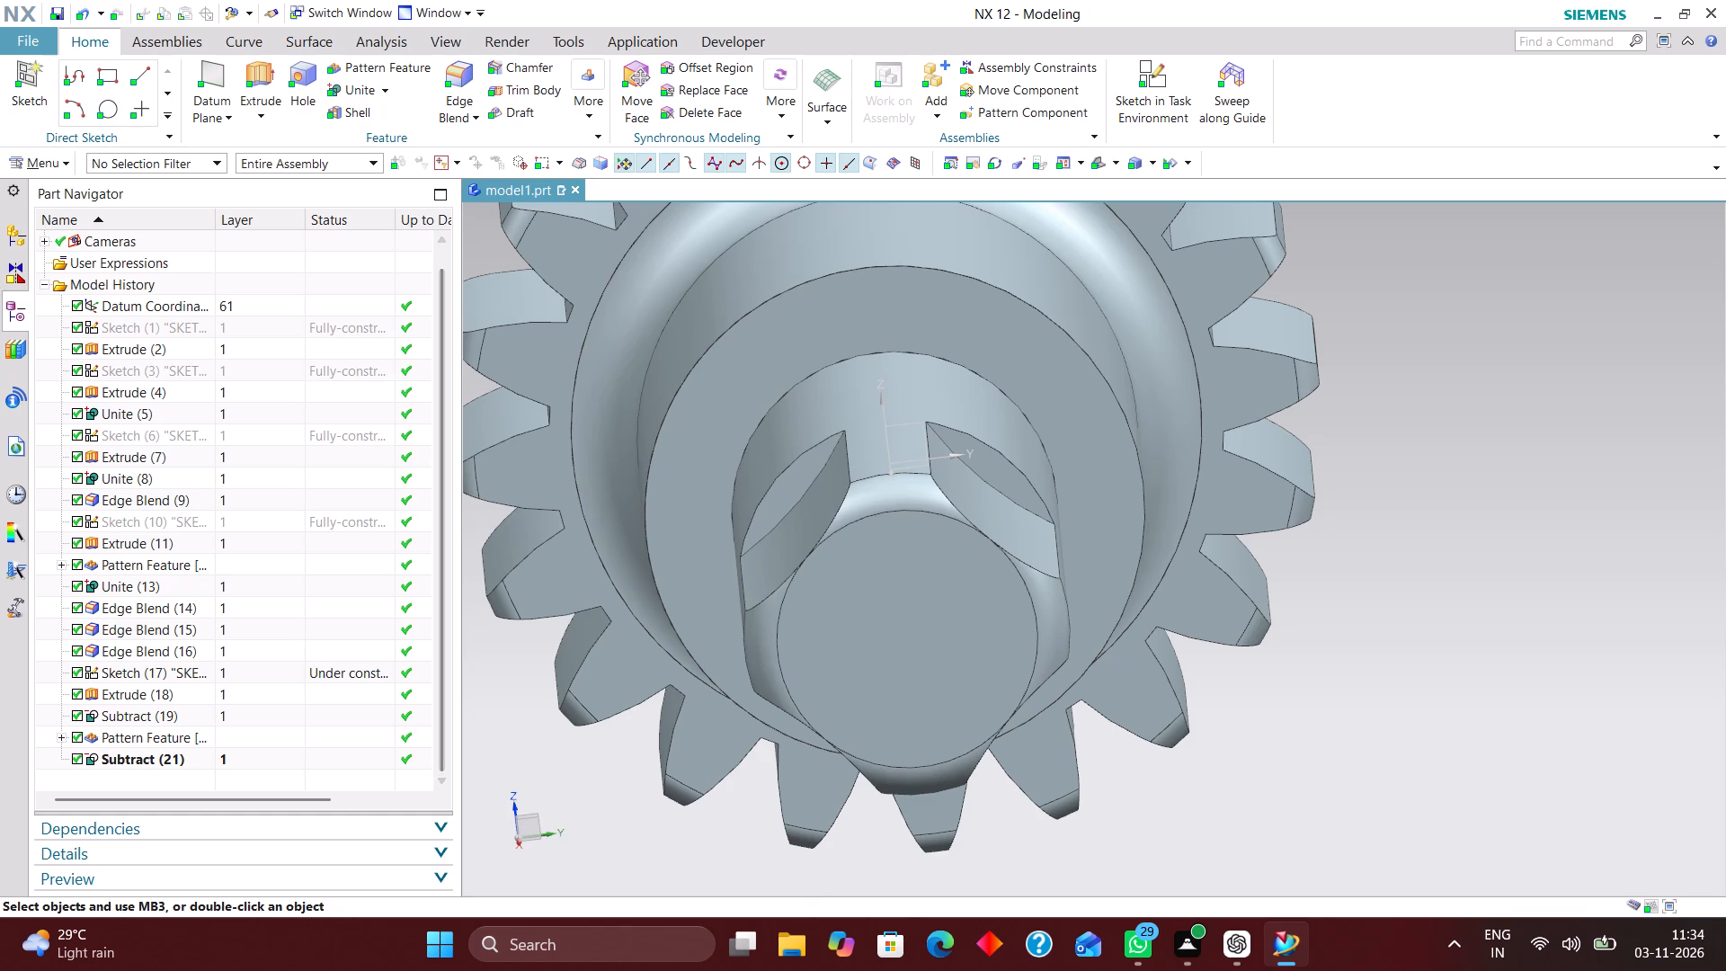
click(267, 673)
right_click(265, 673)
click(344, 174)
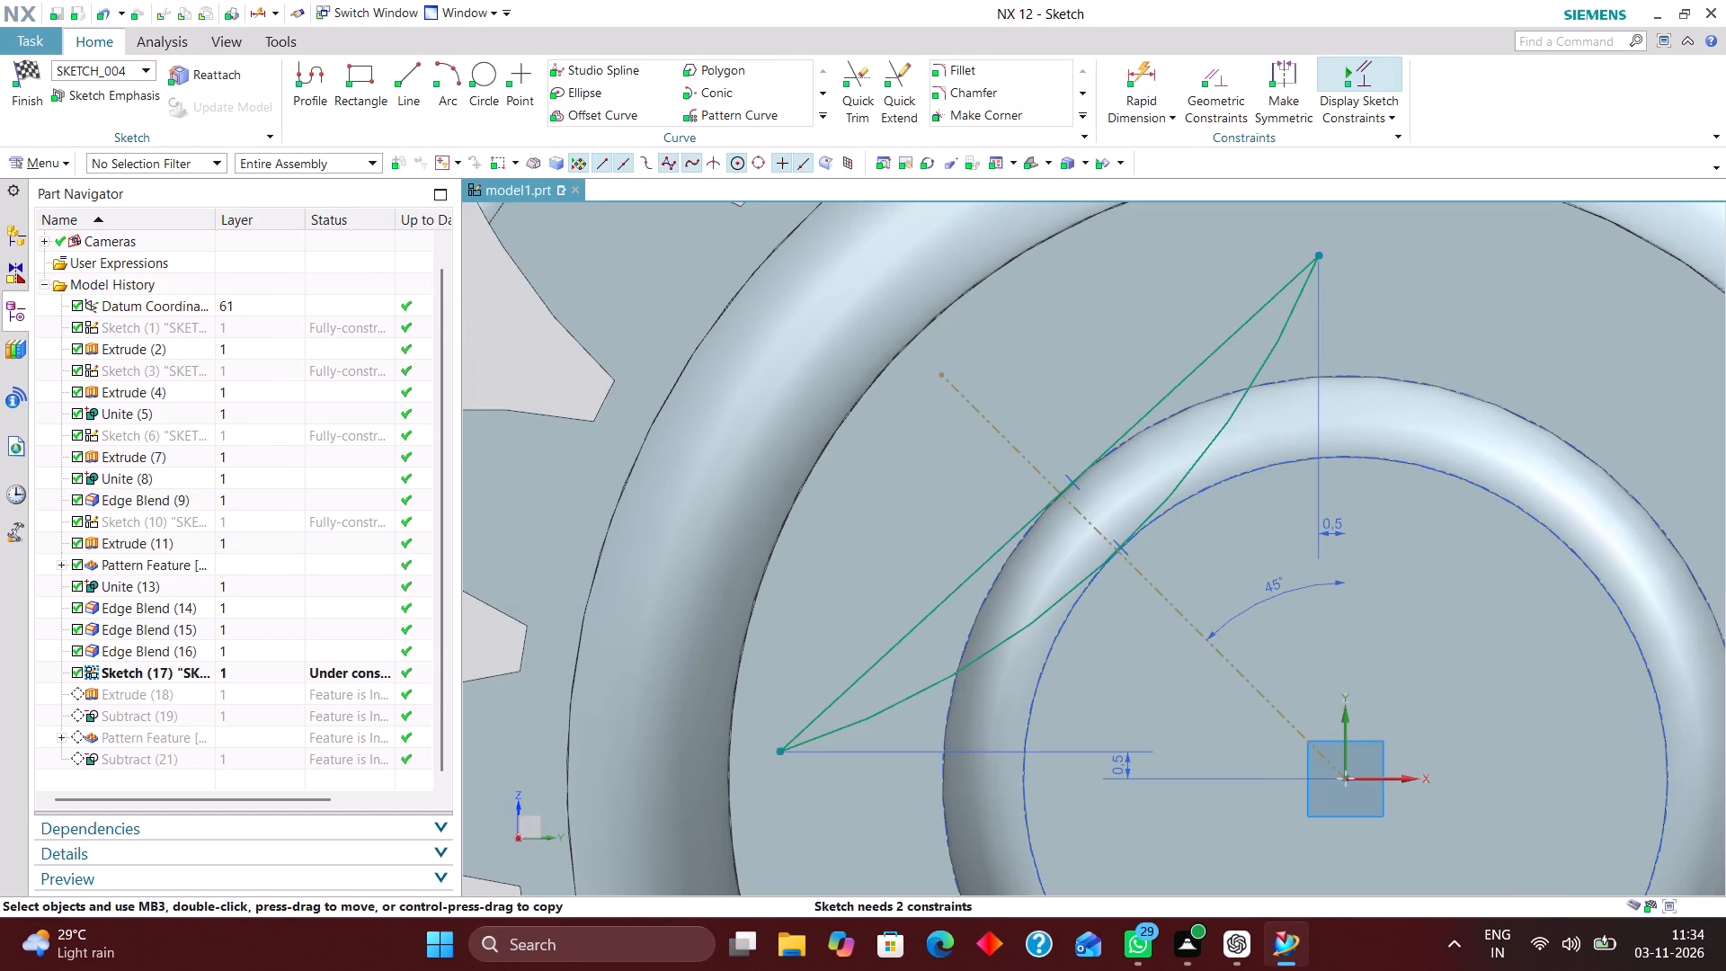
drag(1318, 253, 1315, 335)
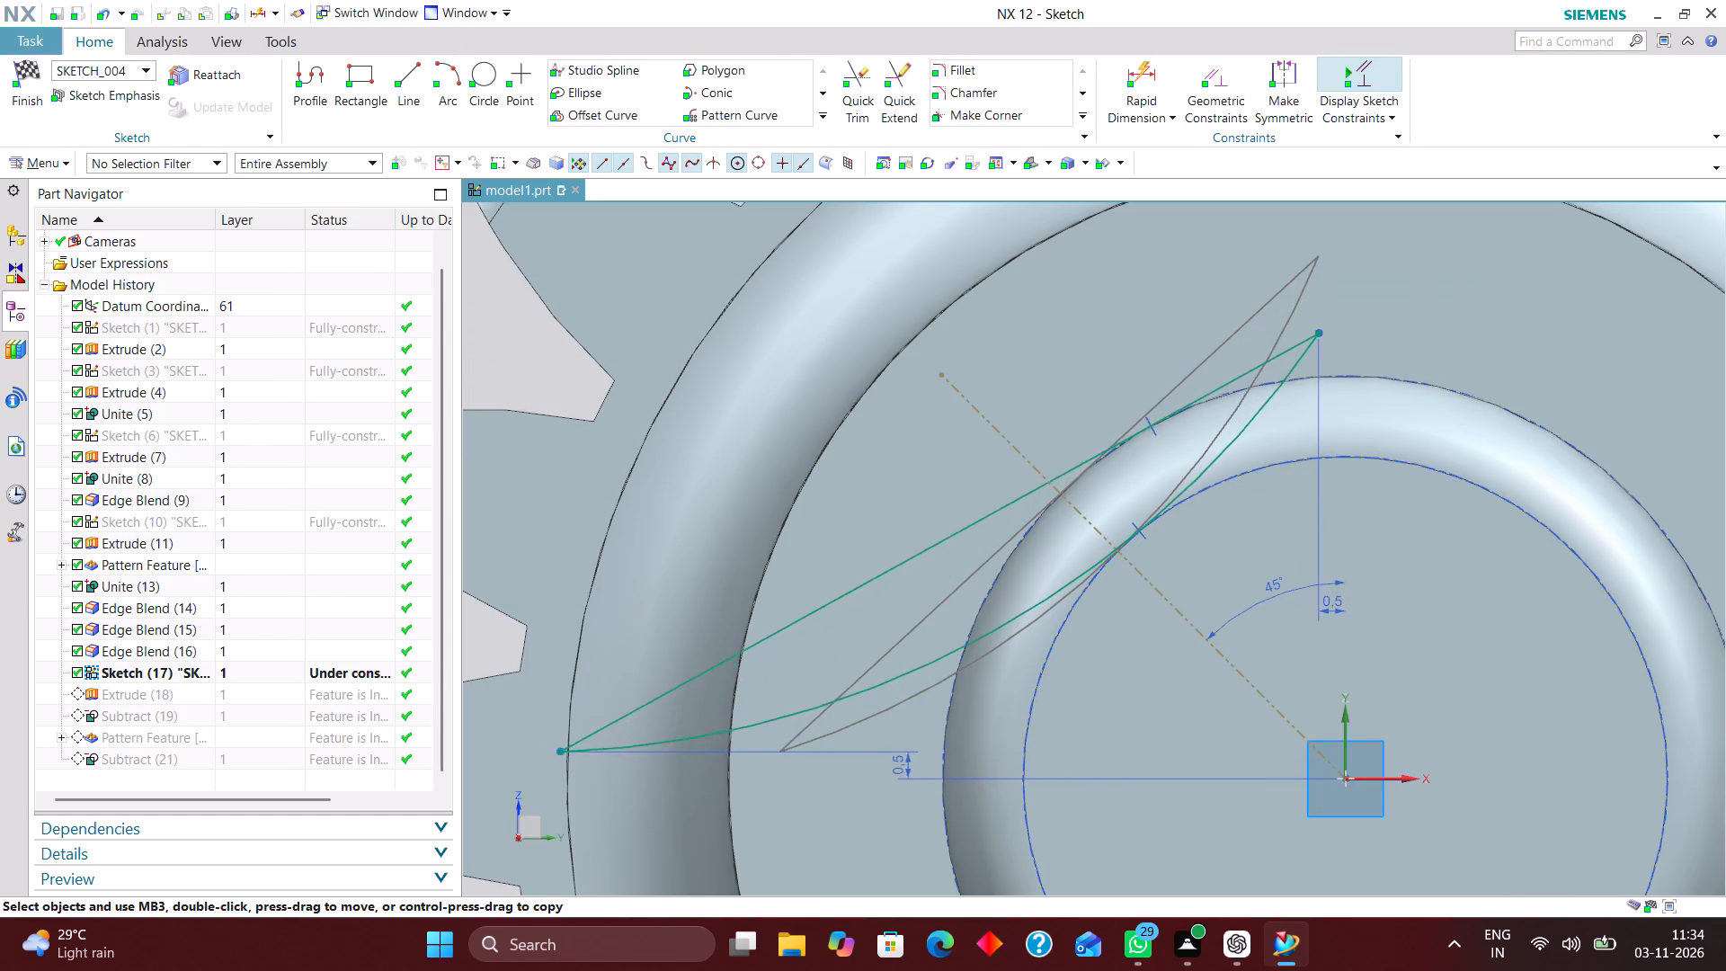
drag(1315, 335, 1328, 354)
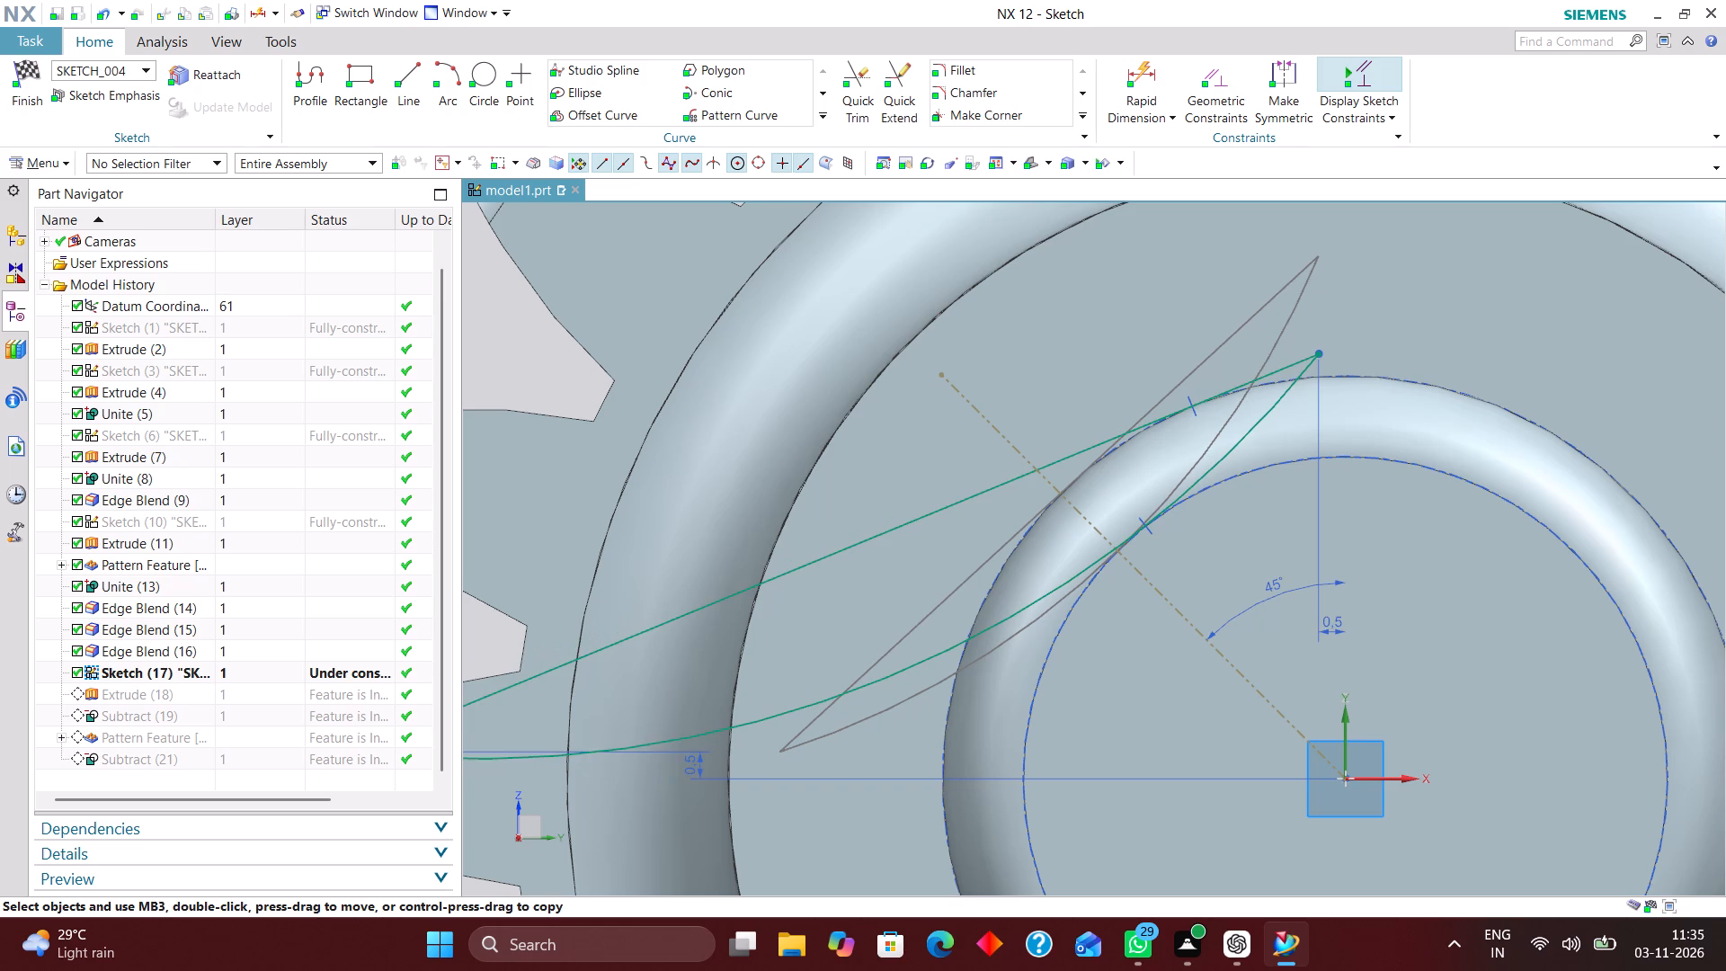
drag(1328, 354, 1326, 326)
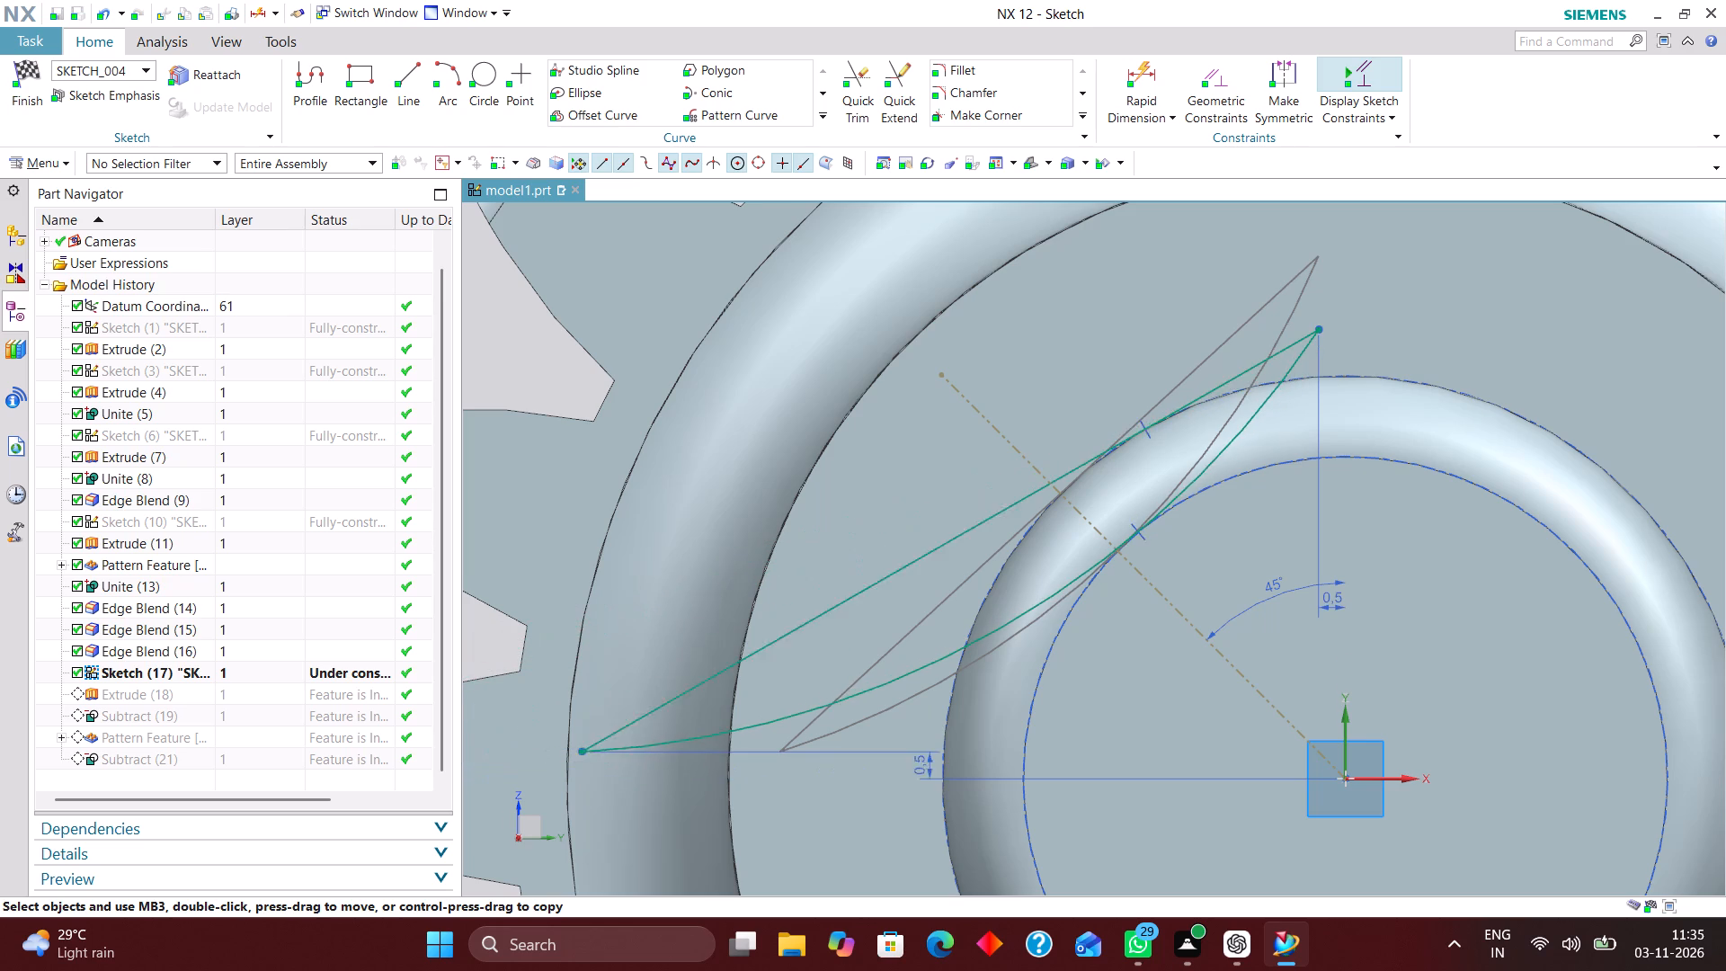
drag(1326, 326, 1292, 325)
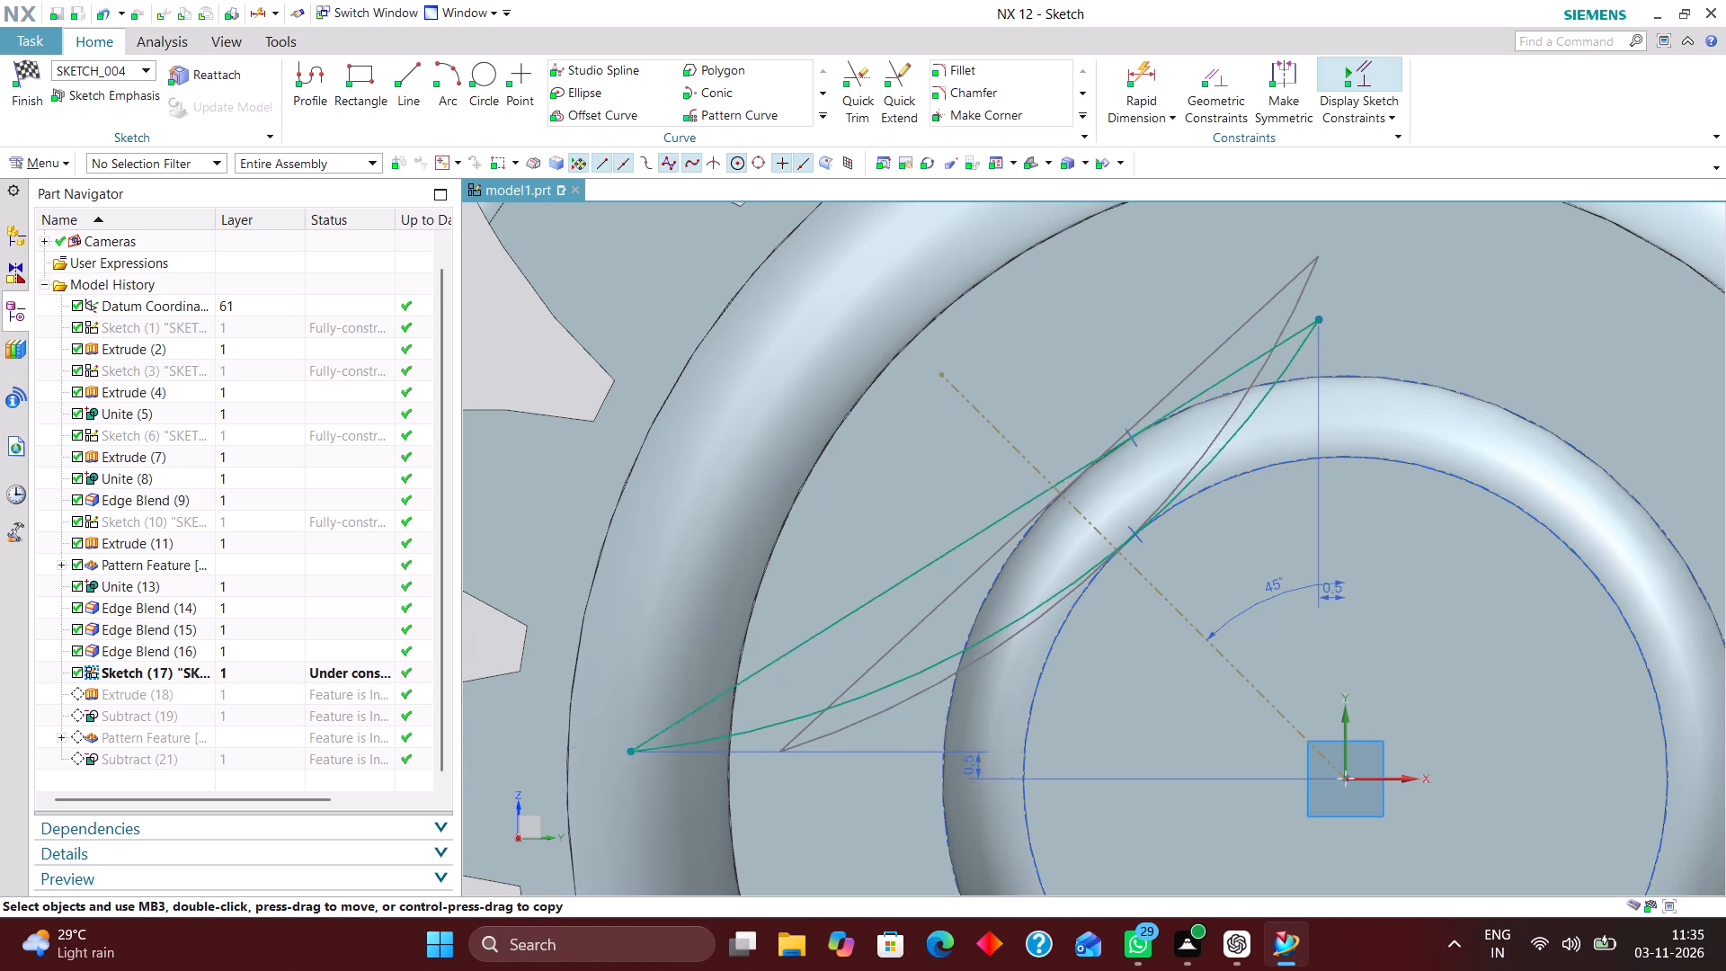
drag(1292, 325, 1306, 353)
Move the chord's lower endpoint inward until the profile is roughly symmetric about the 45-degree line, and finish the sketch.
scroll(1337, 308, down, 4)
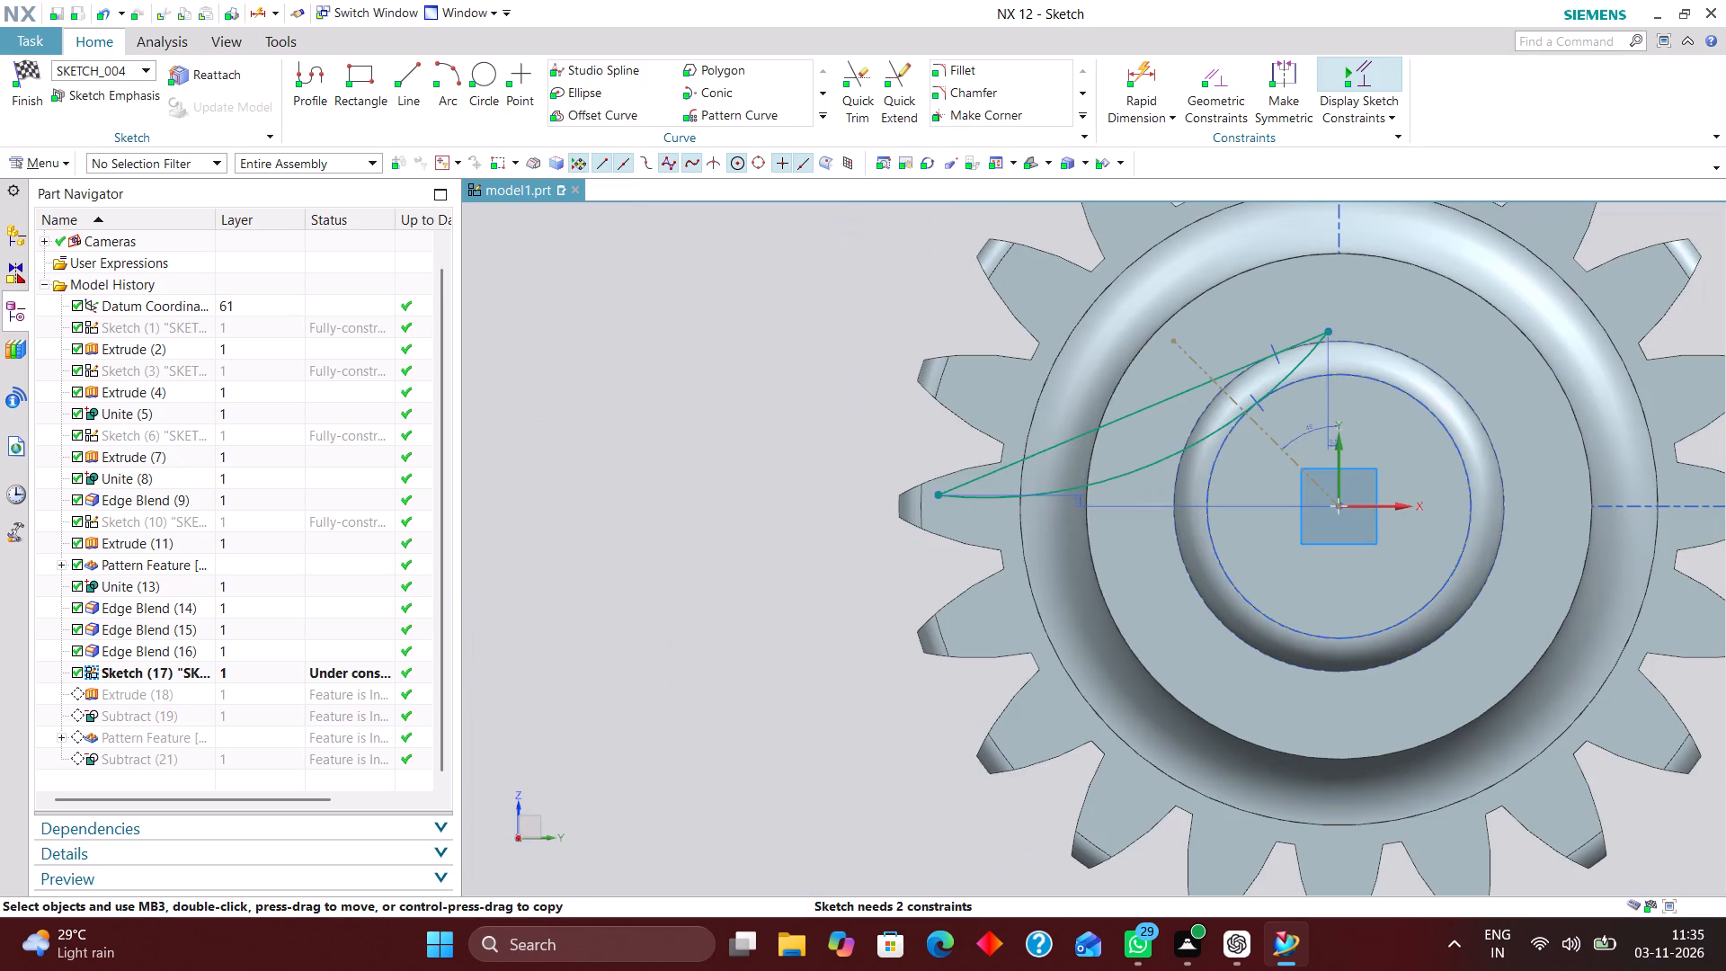
drag(933, 498, 982, 497)
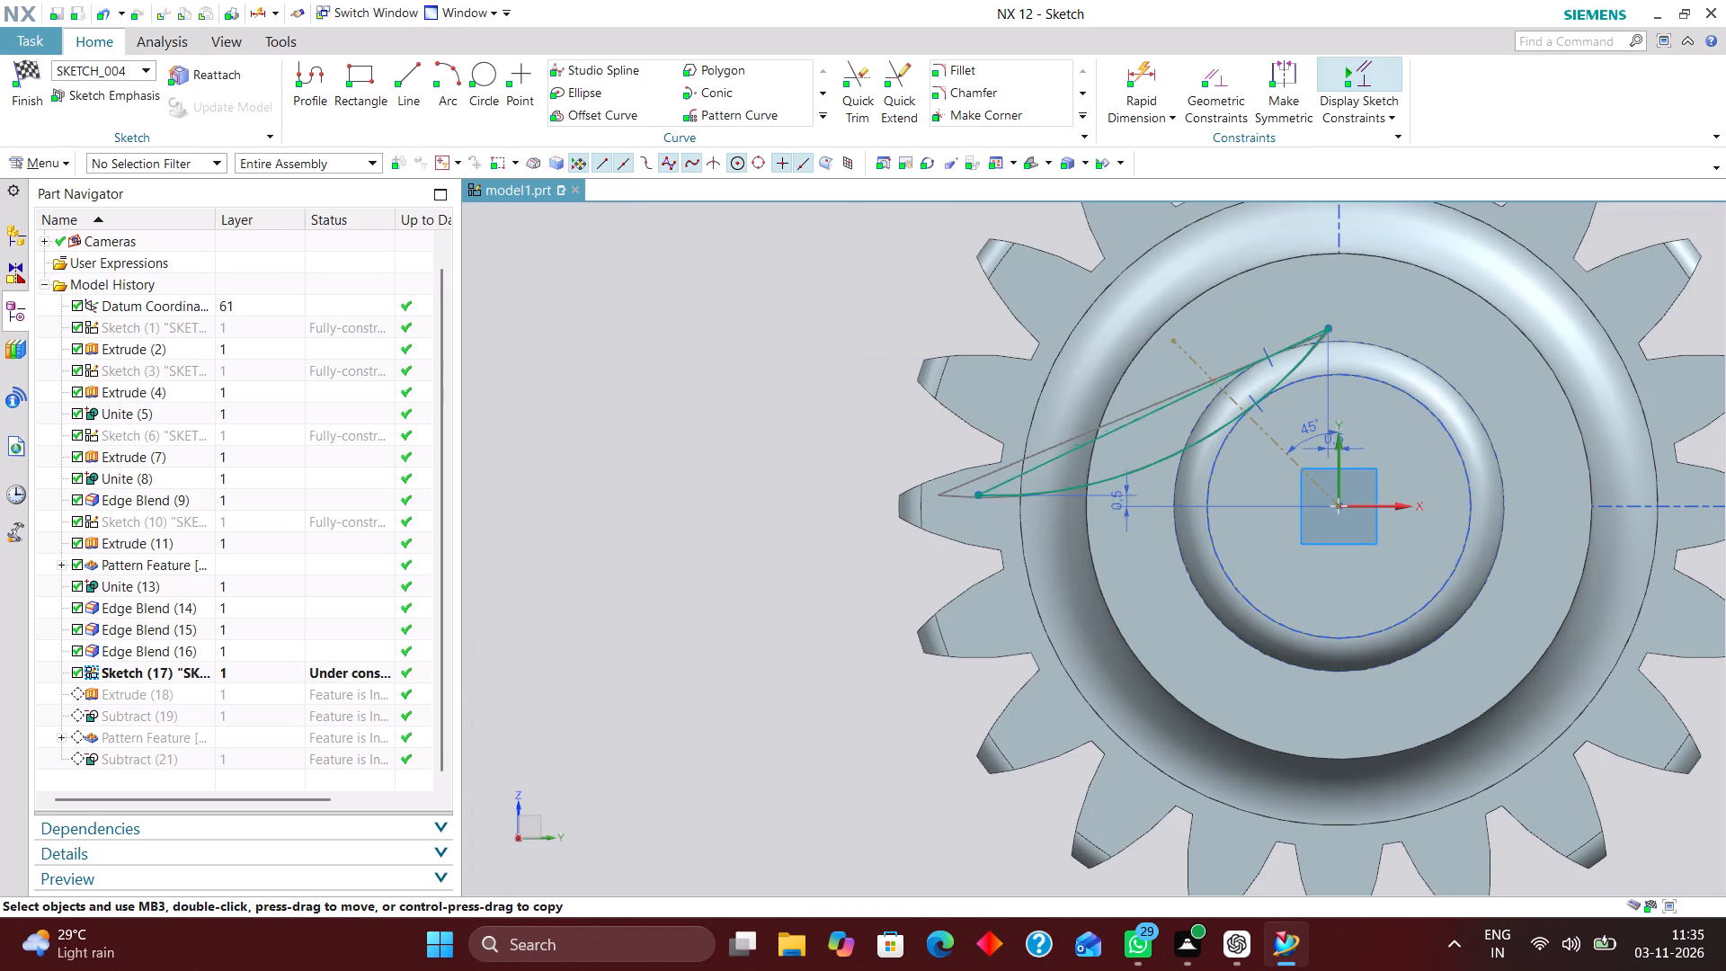
drag(982, 497, 1156, 506)
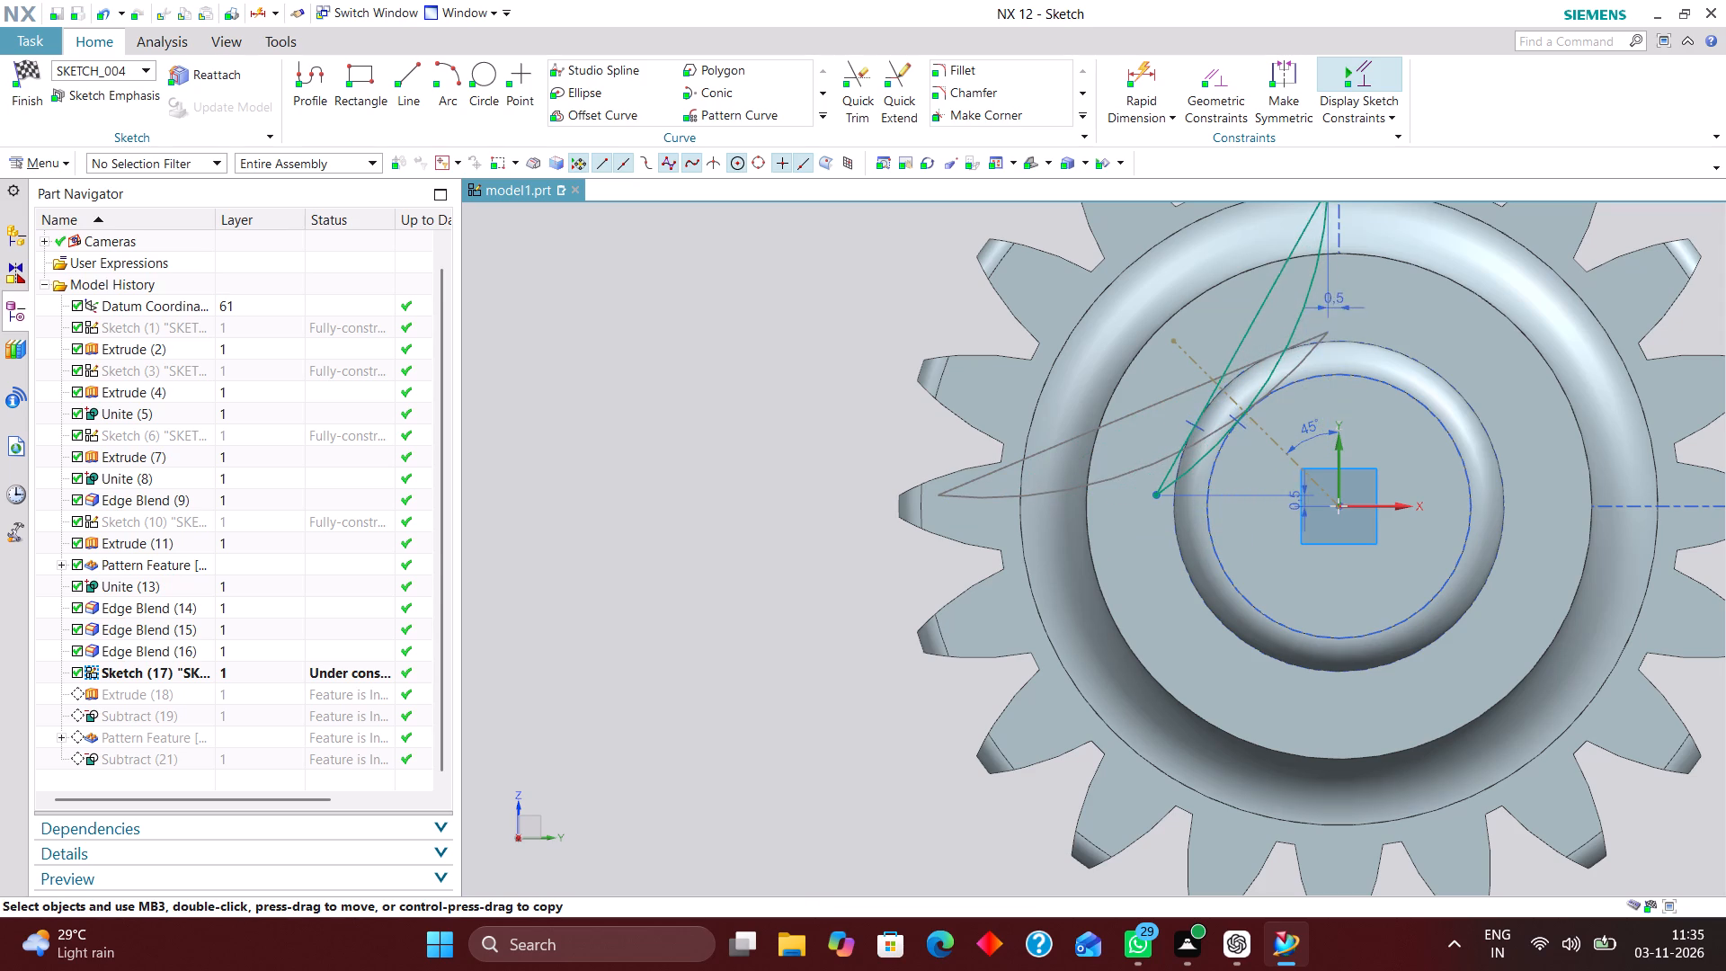
drag(1156, 506, 1117, 506)
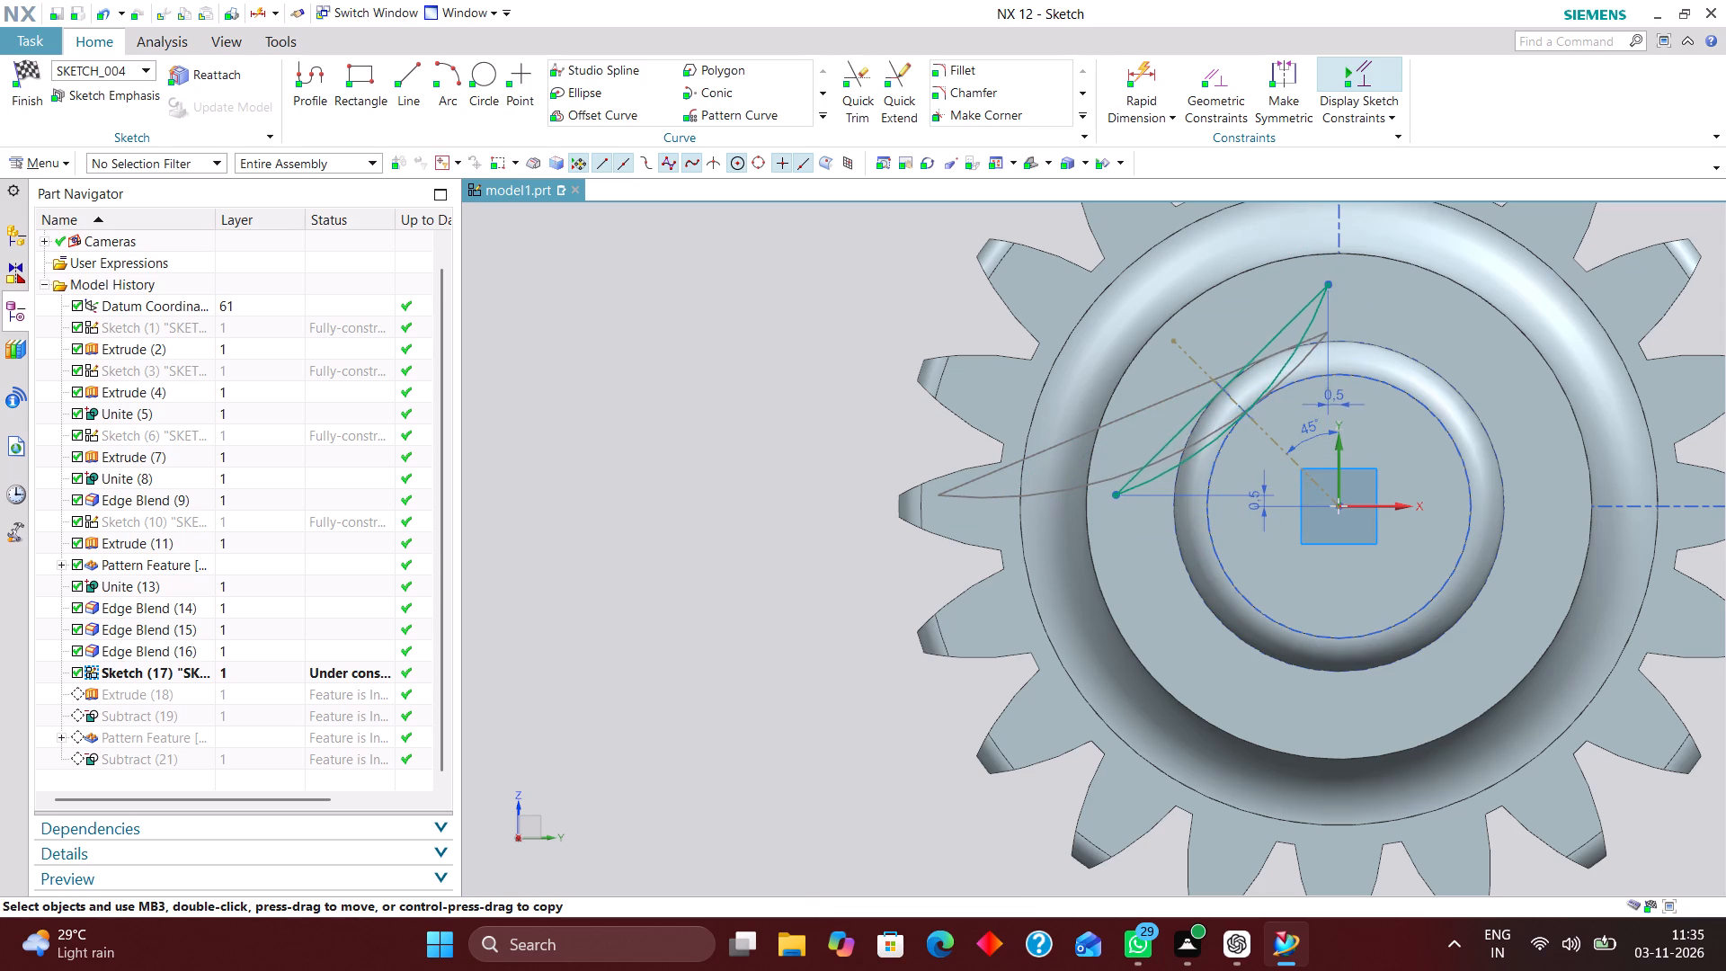
drag(1117, 506, 1117, 507)
scroll(1309, 356, up, 3)
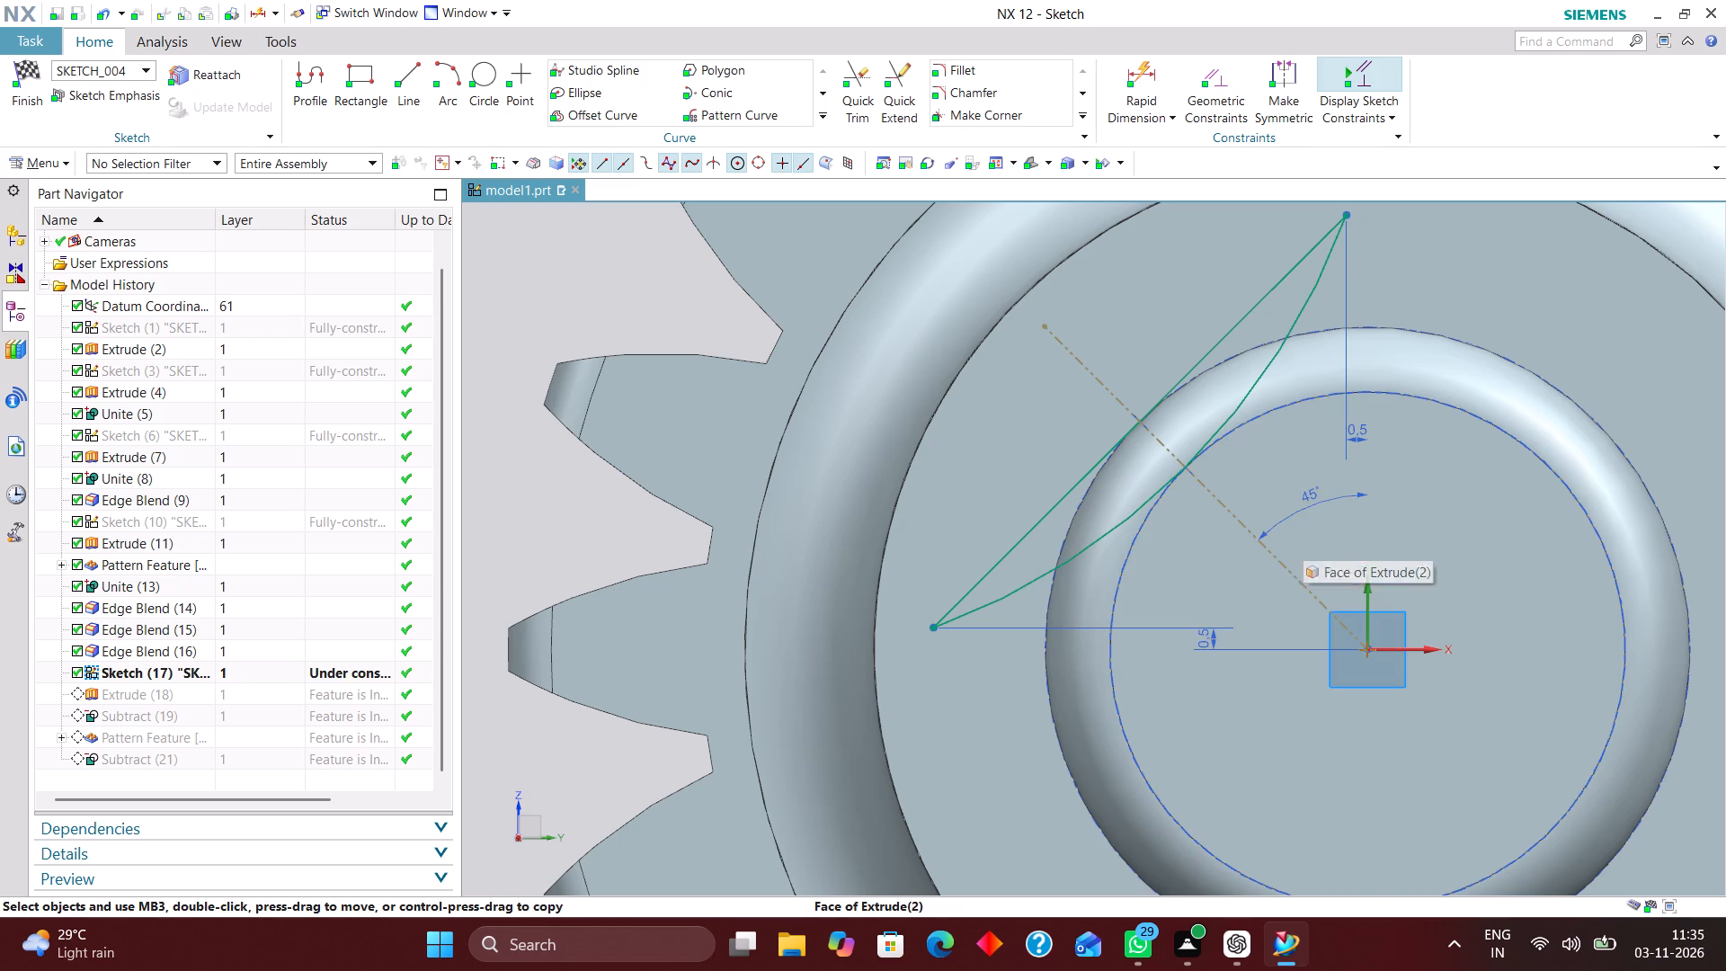
drag(27, 59, 26, 69)
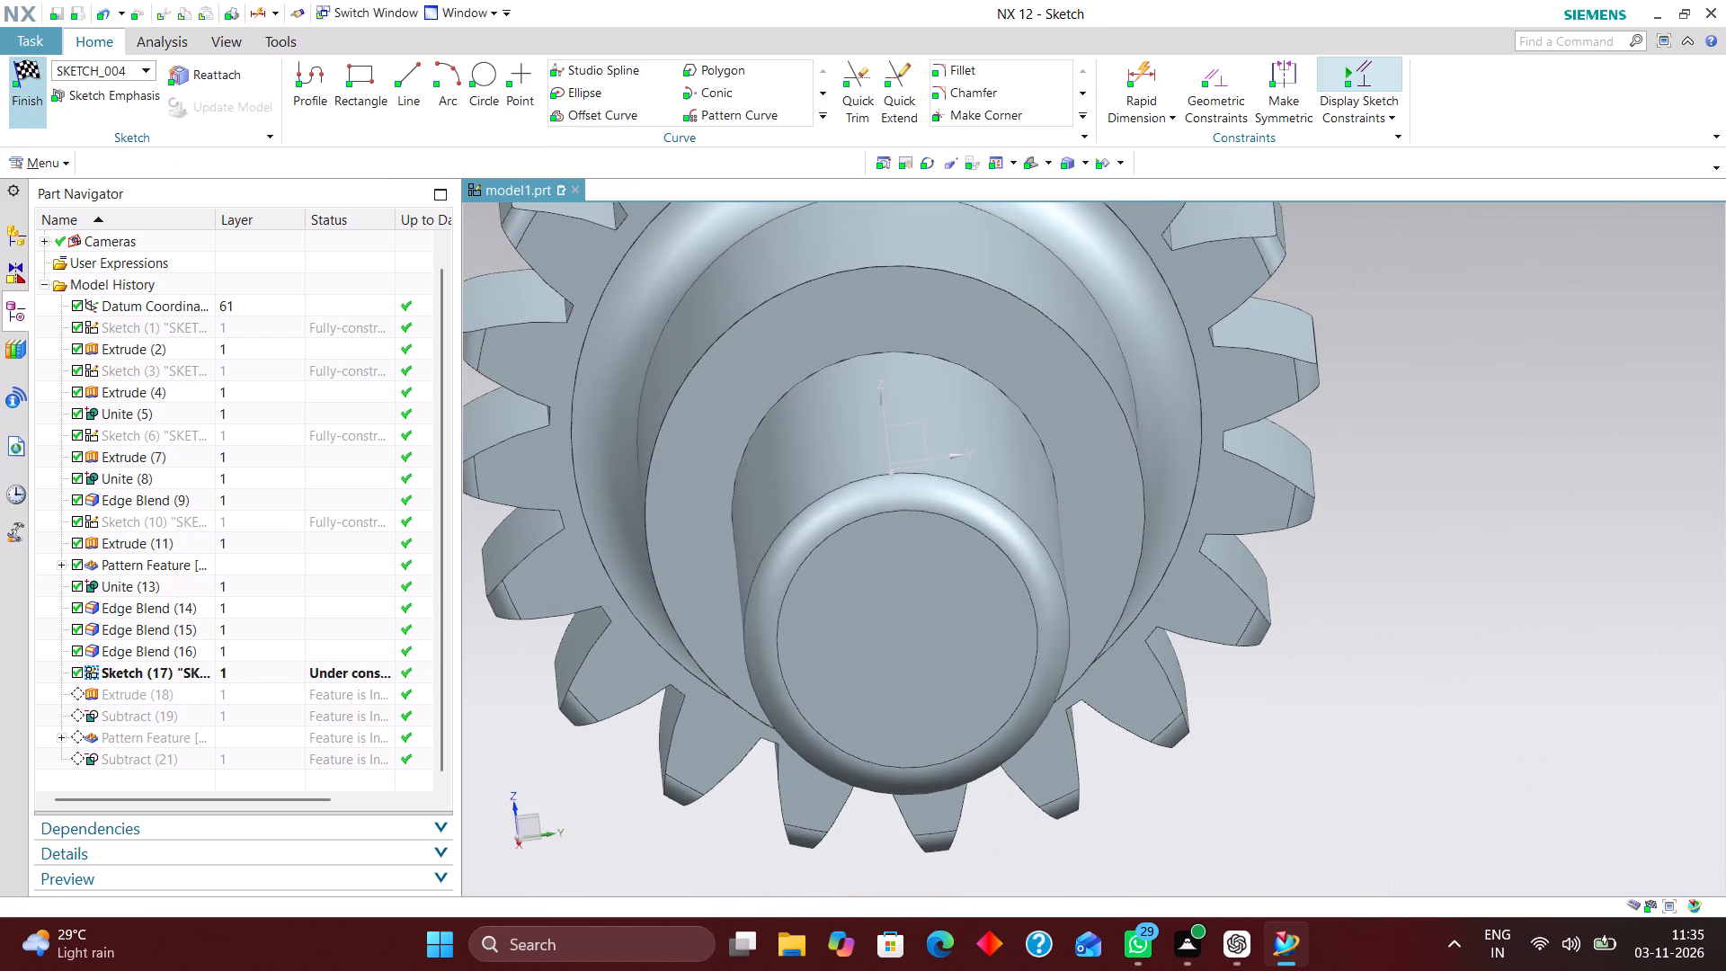
Place a simple hole at the centre of the thin end's flat face with a 2 mm diameter.
middle_drag(1040, 459, 1094, 433)
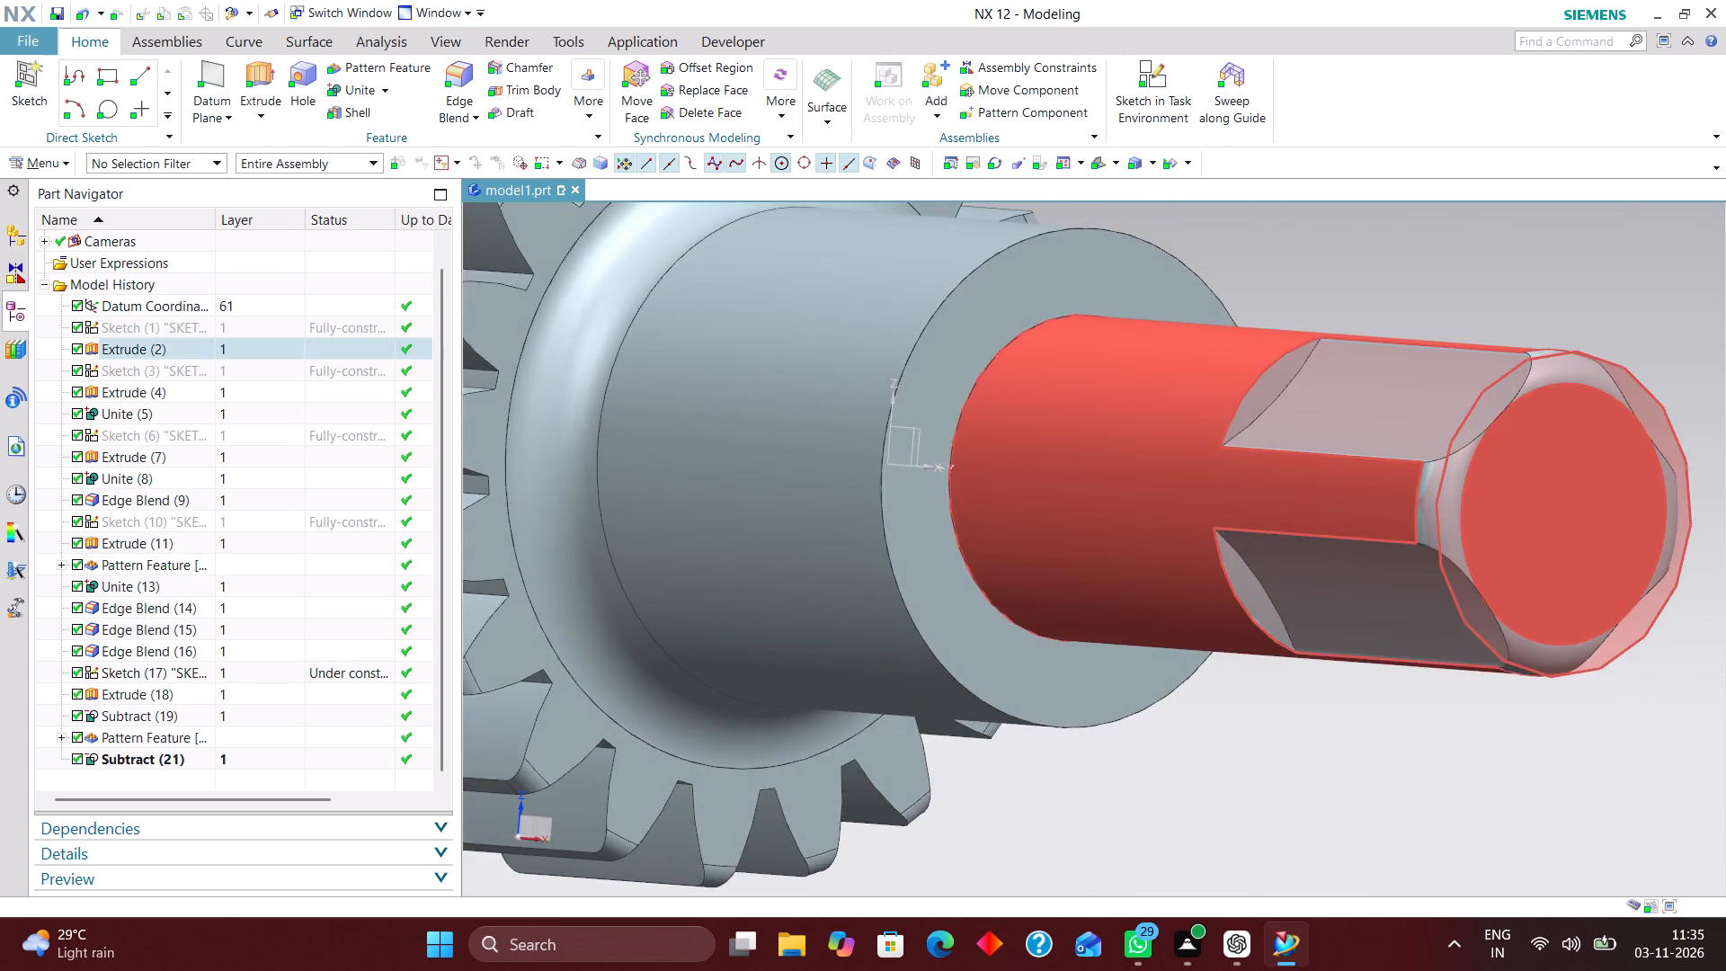
scroll(1046, 445, down, 4)
click(1098, 163)
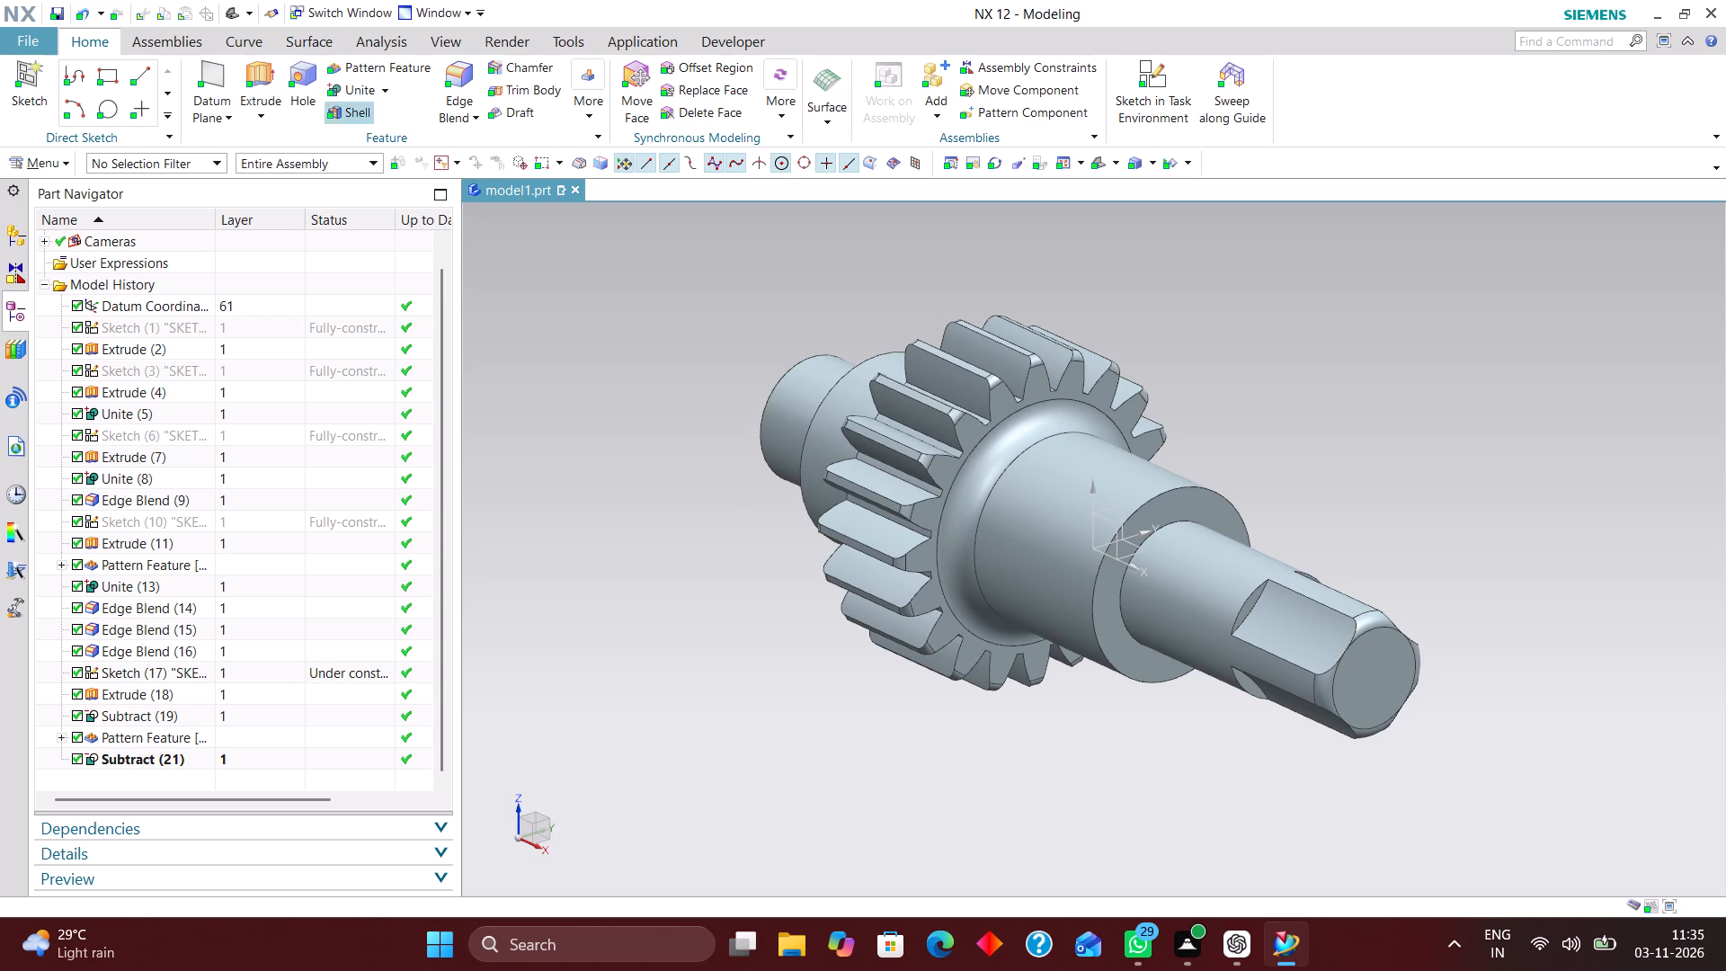
click(304, 68)
scroll(1366, 692, up, 6)
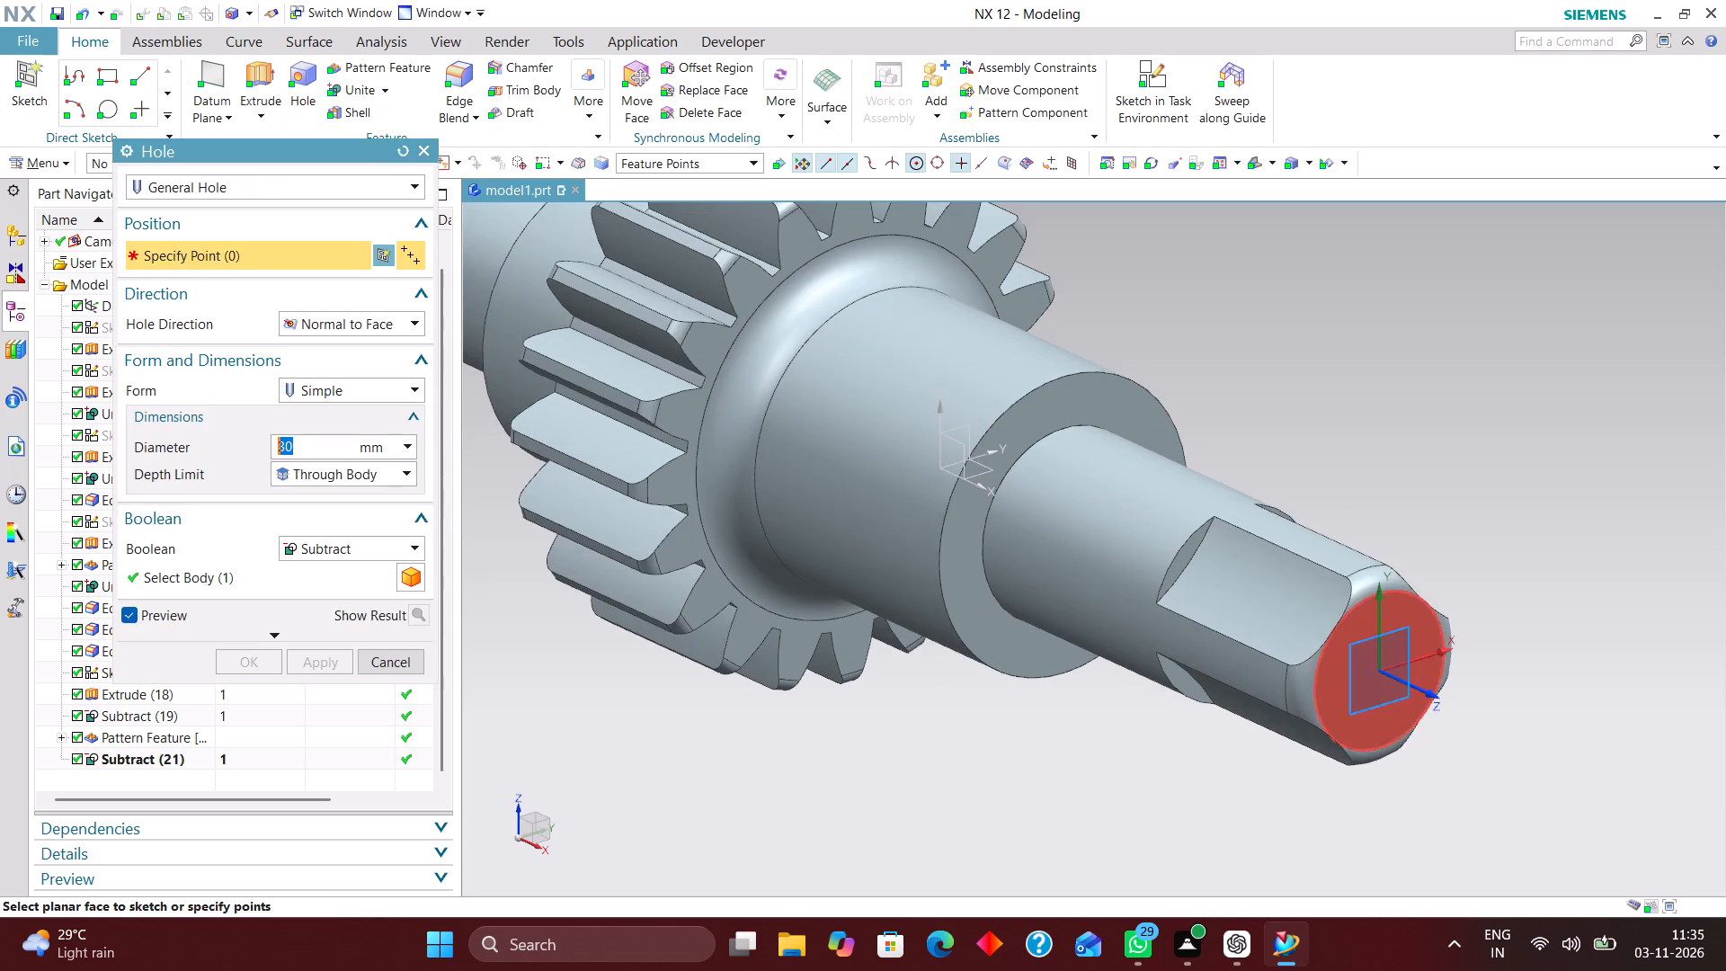
scroll(1356, 667, up, 5)
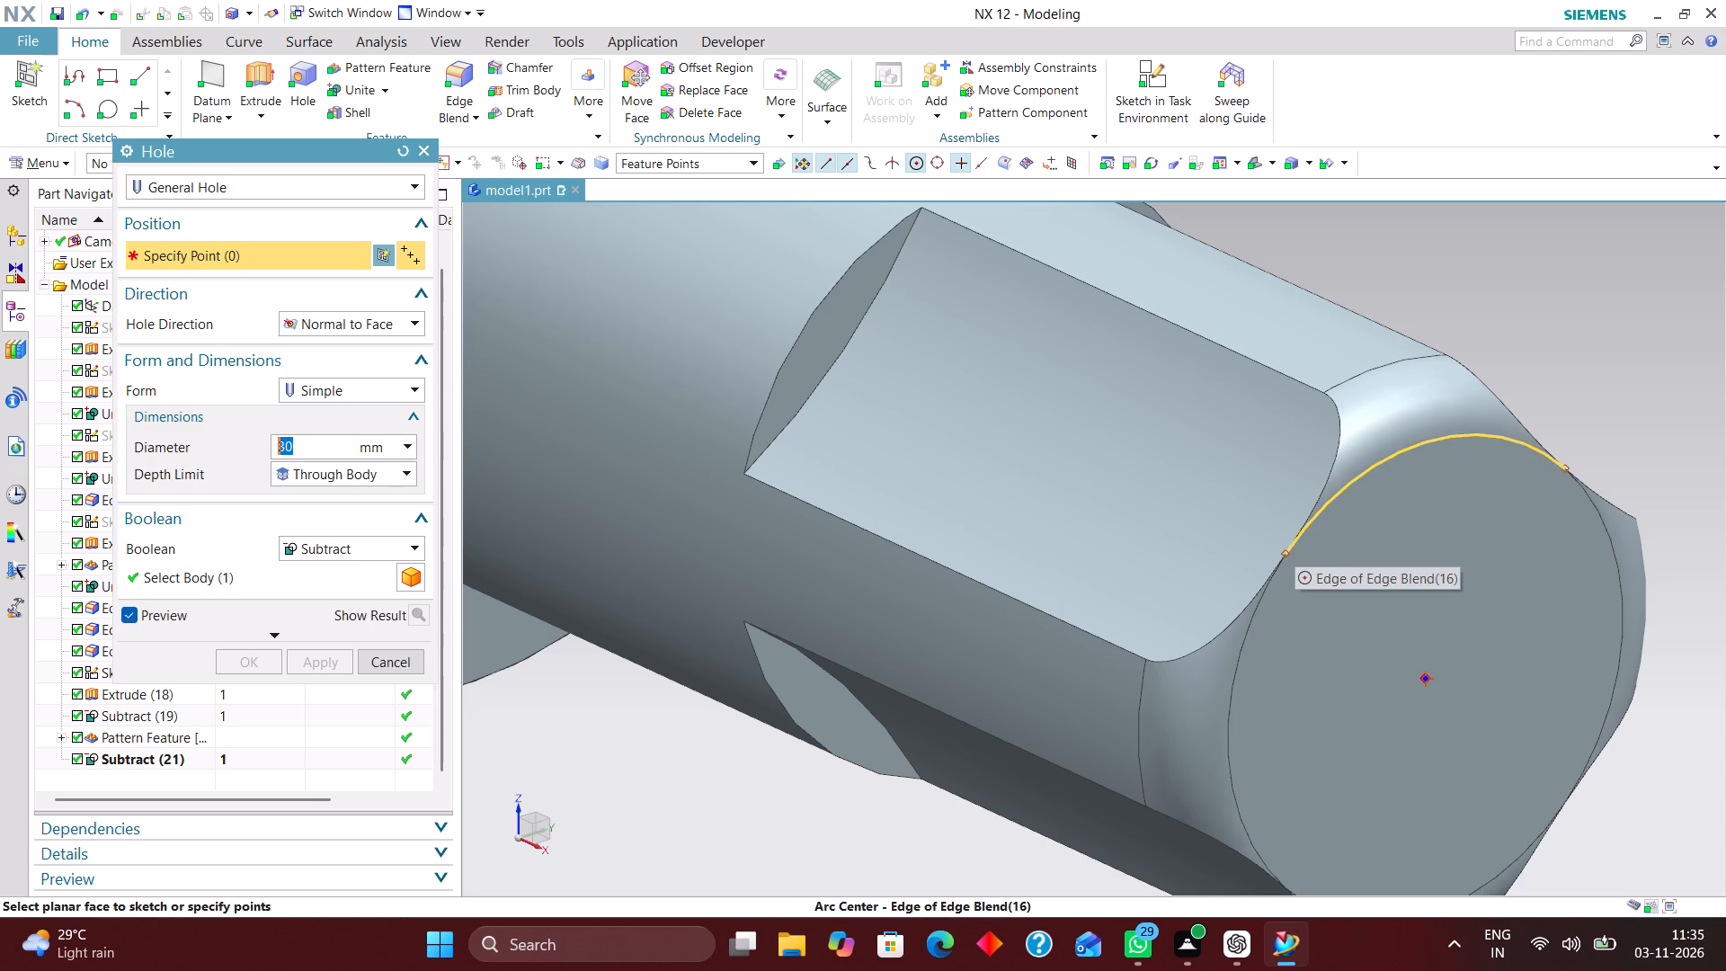
click(1418, 439)
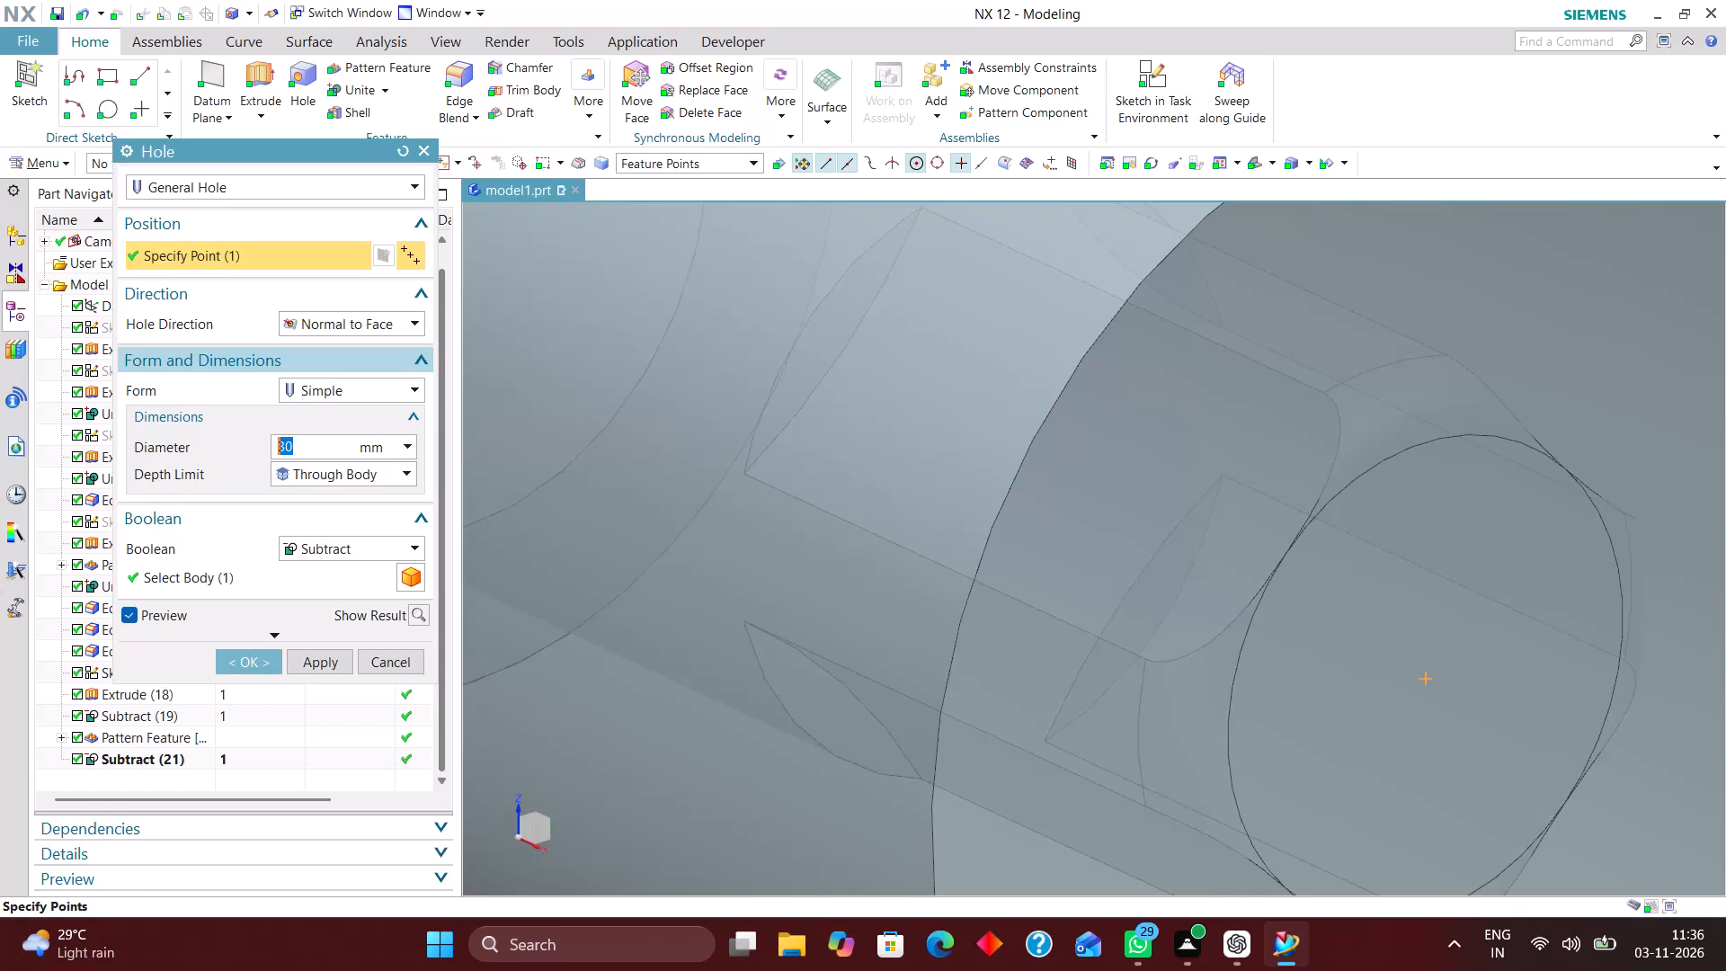
key(2)
key(Return)
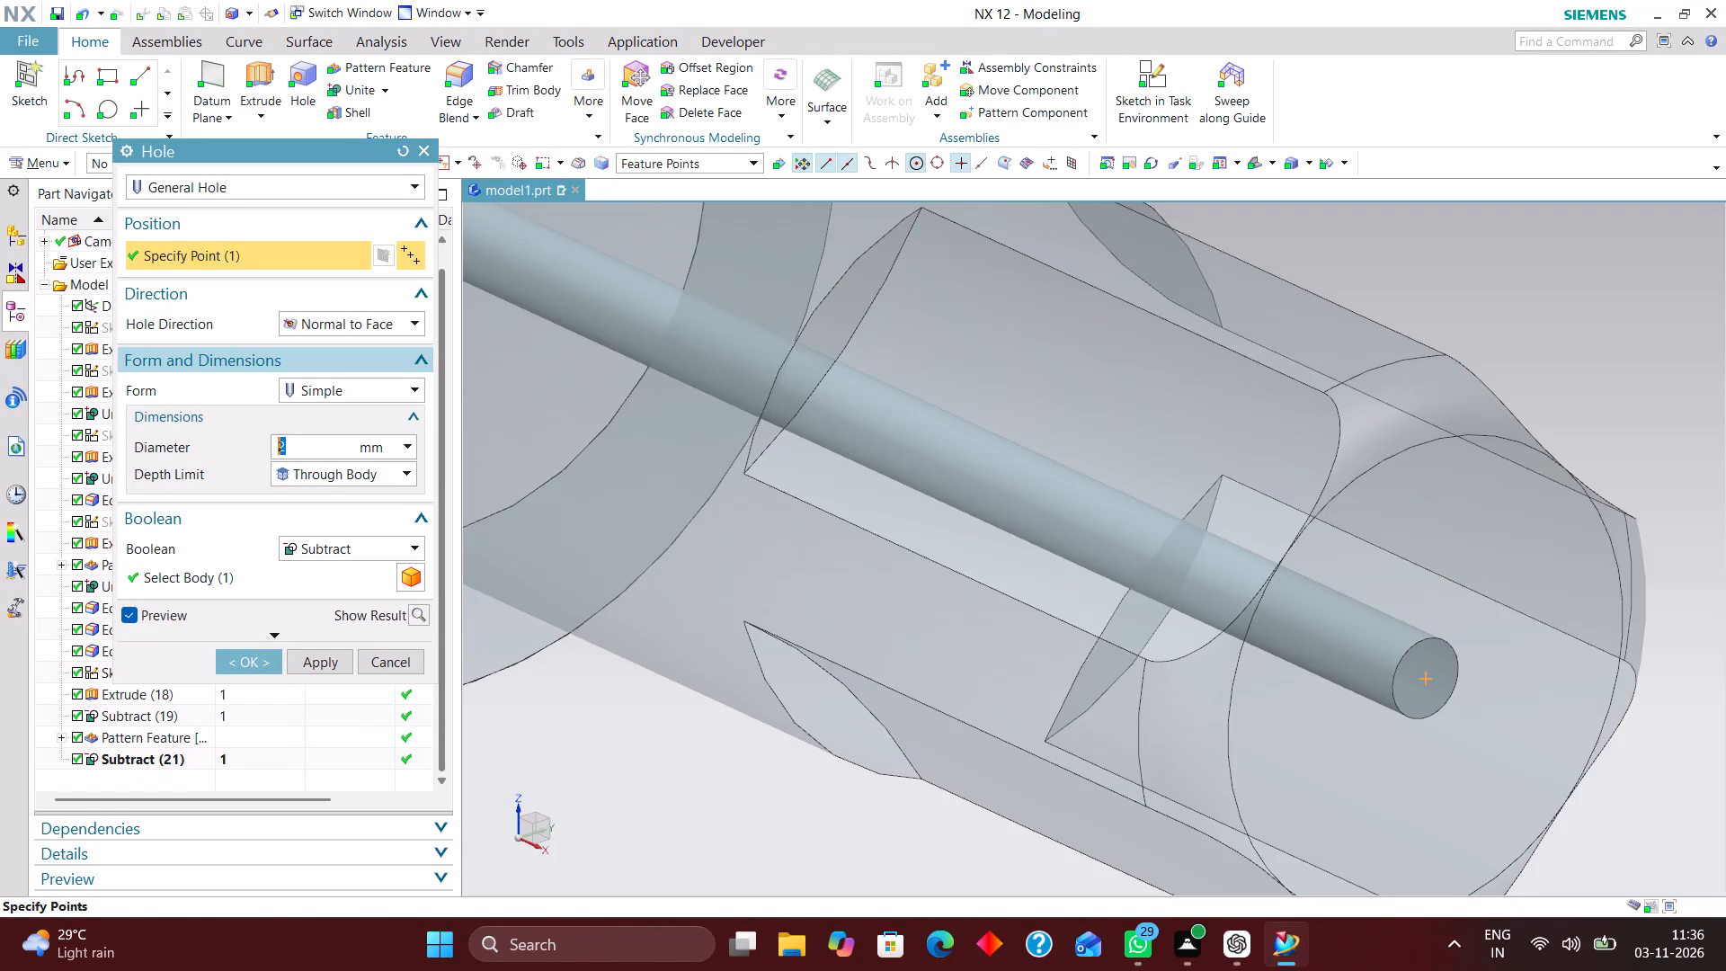
Limit the end-face hole's depth by value to 10 mm and create the hole, subtracting it from the shaft.
scroll(1090, 670, down, 4)
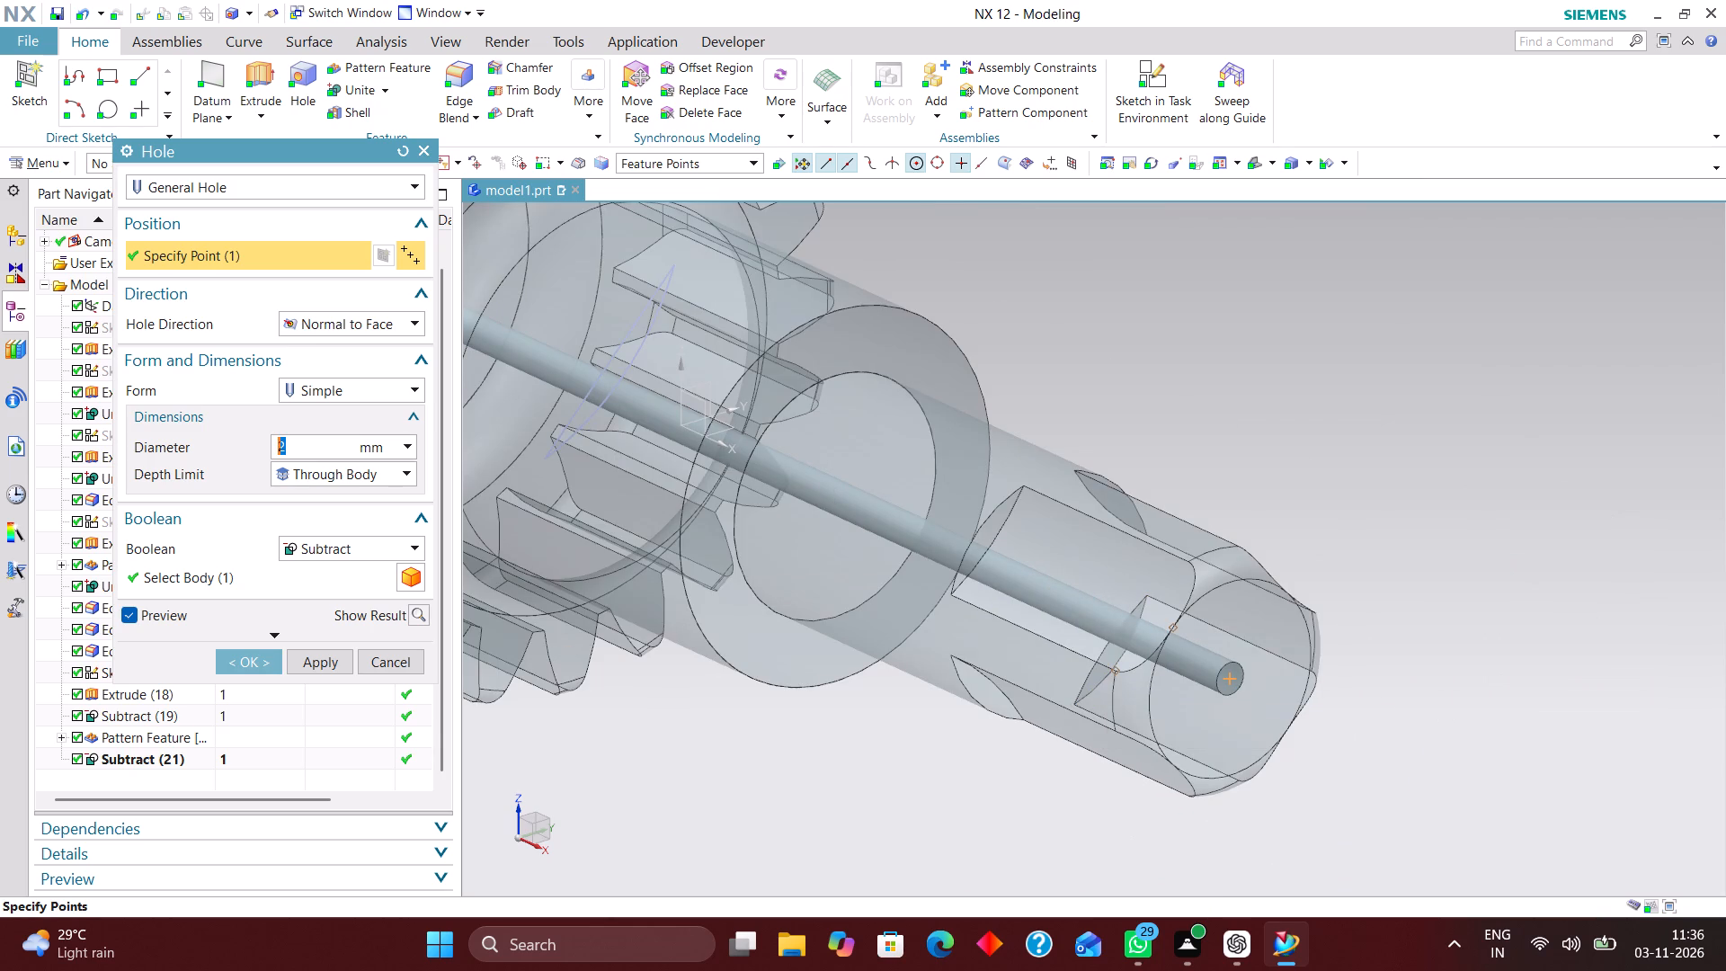
click(361, 468)
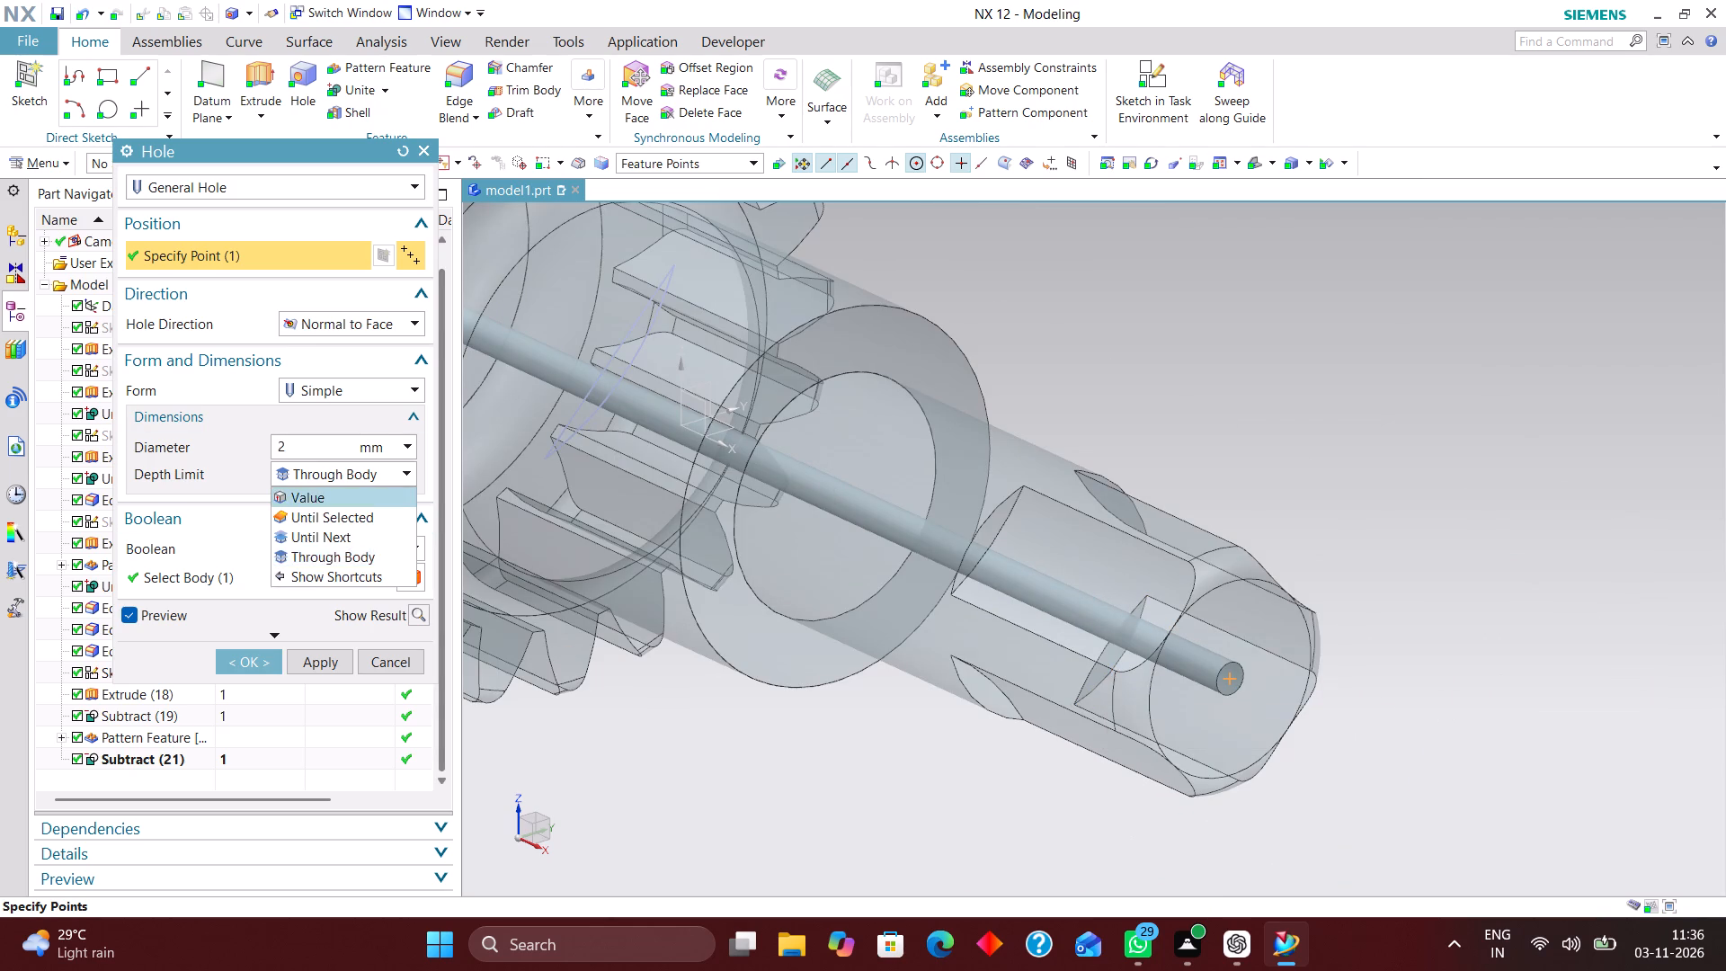
click(347, 498)
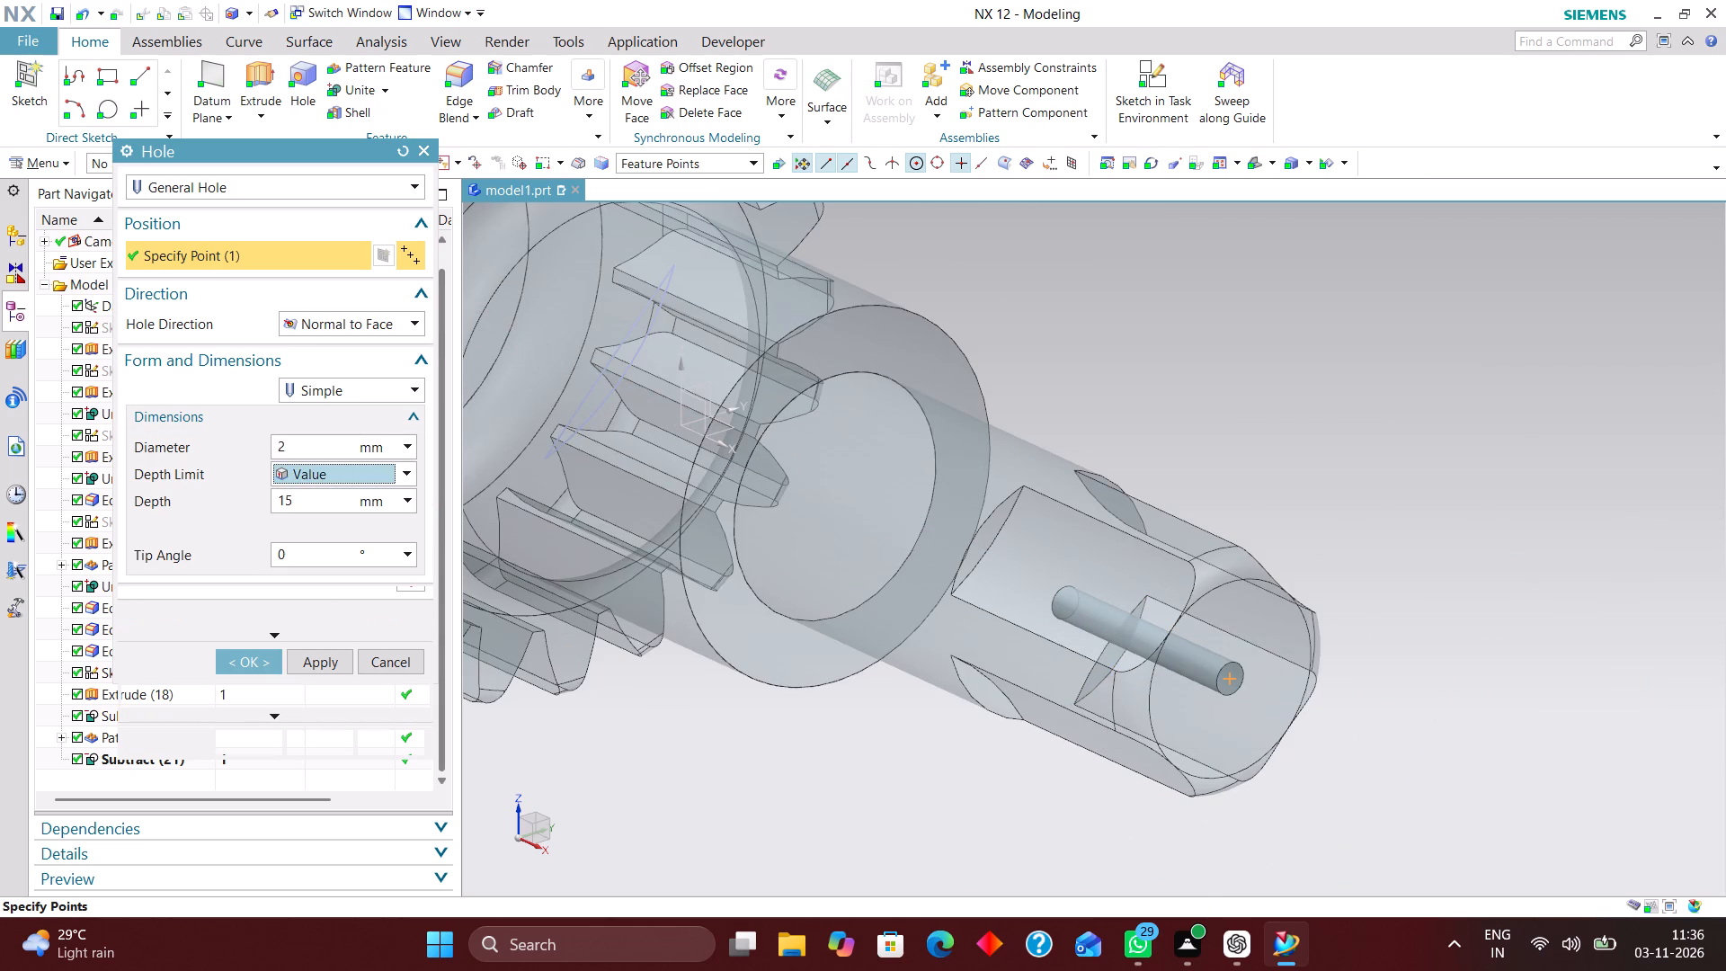
drag(331, 494, 113, 512)
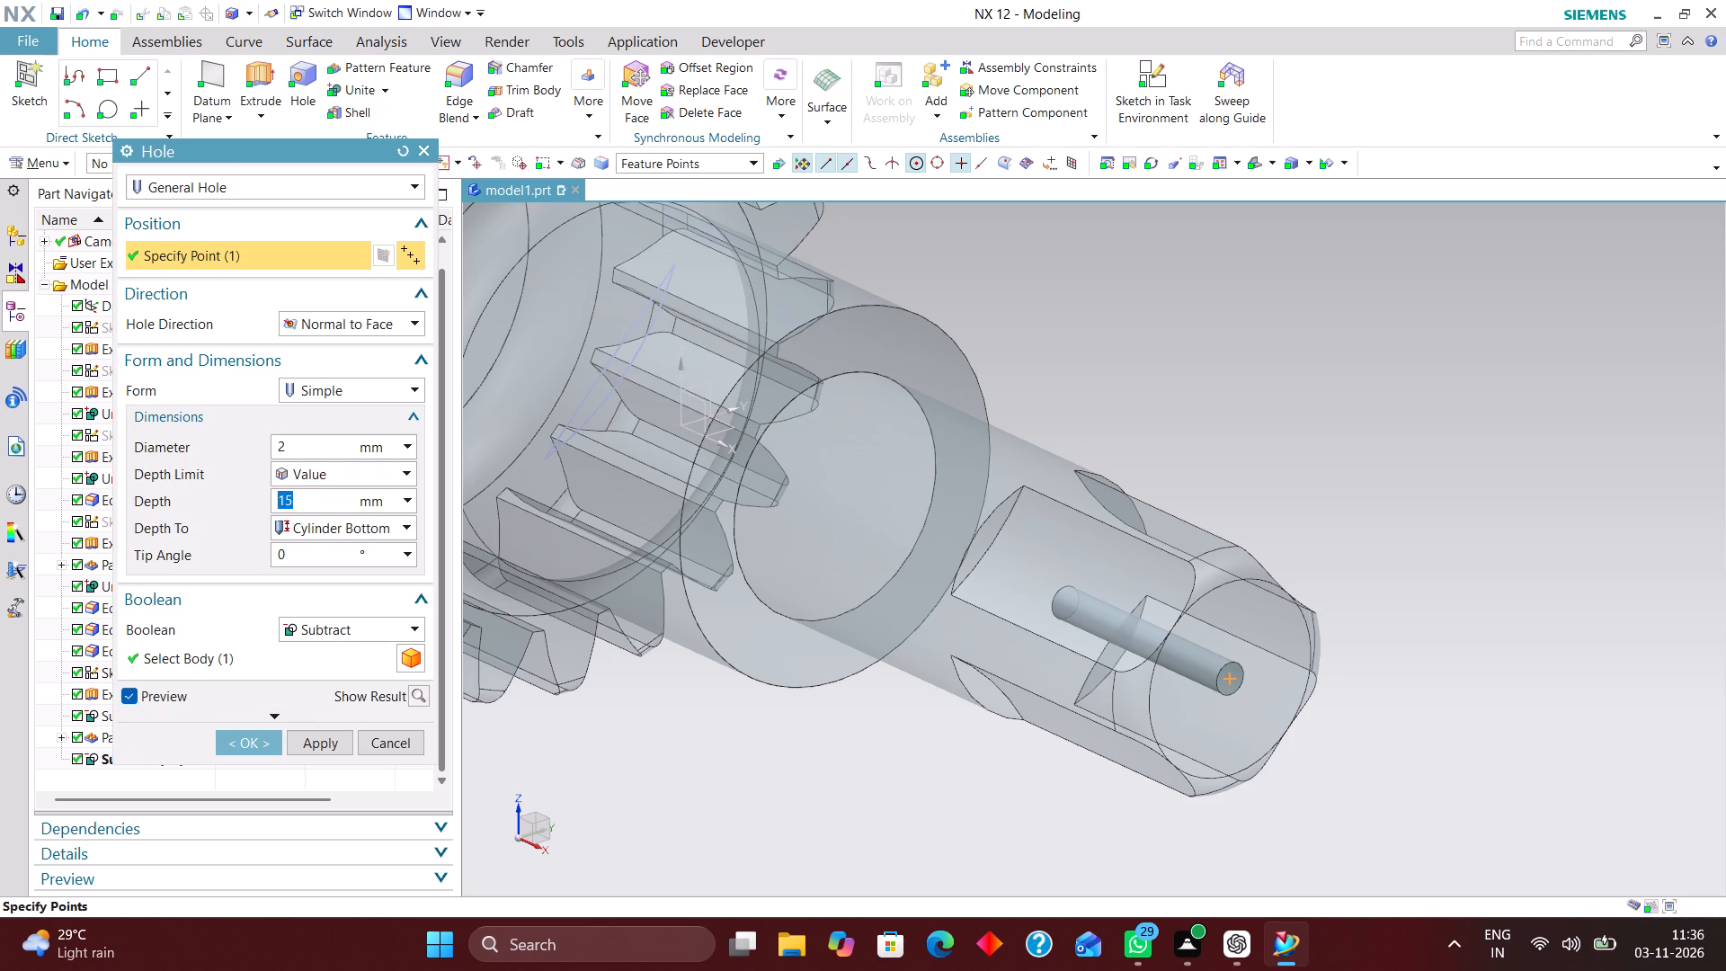
text(10)
key(Return)
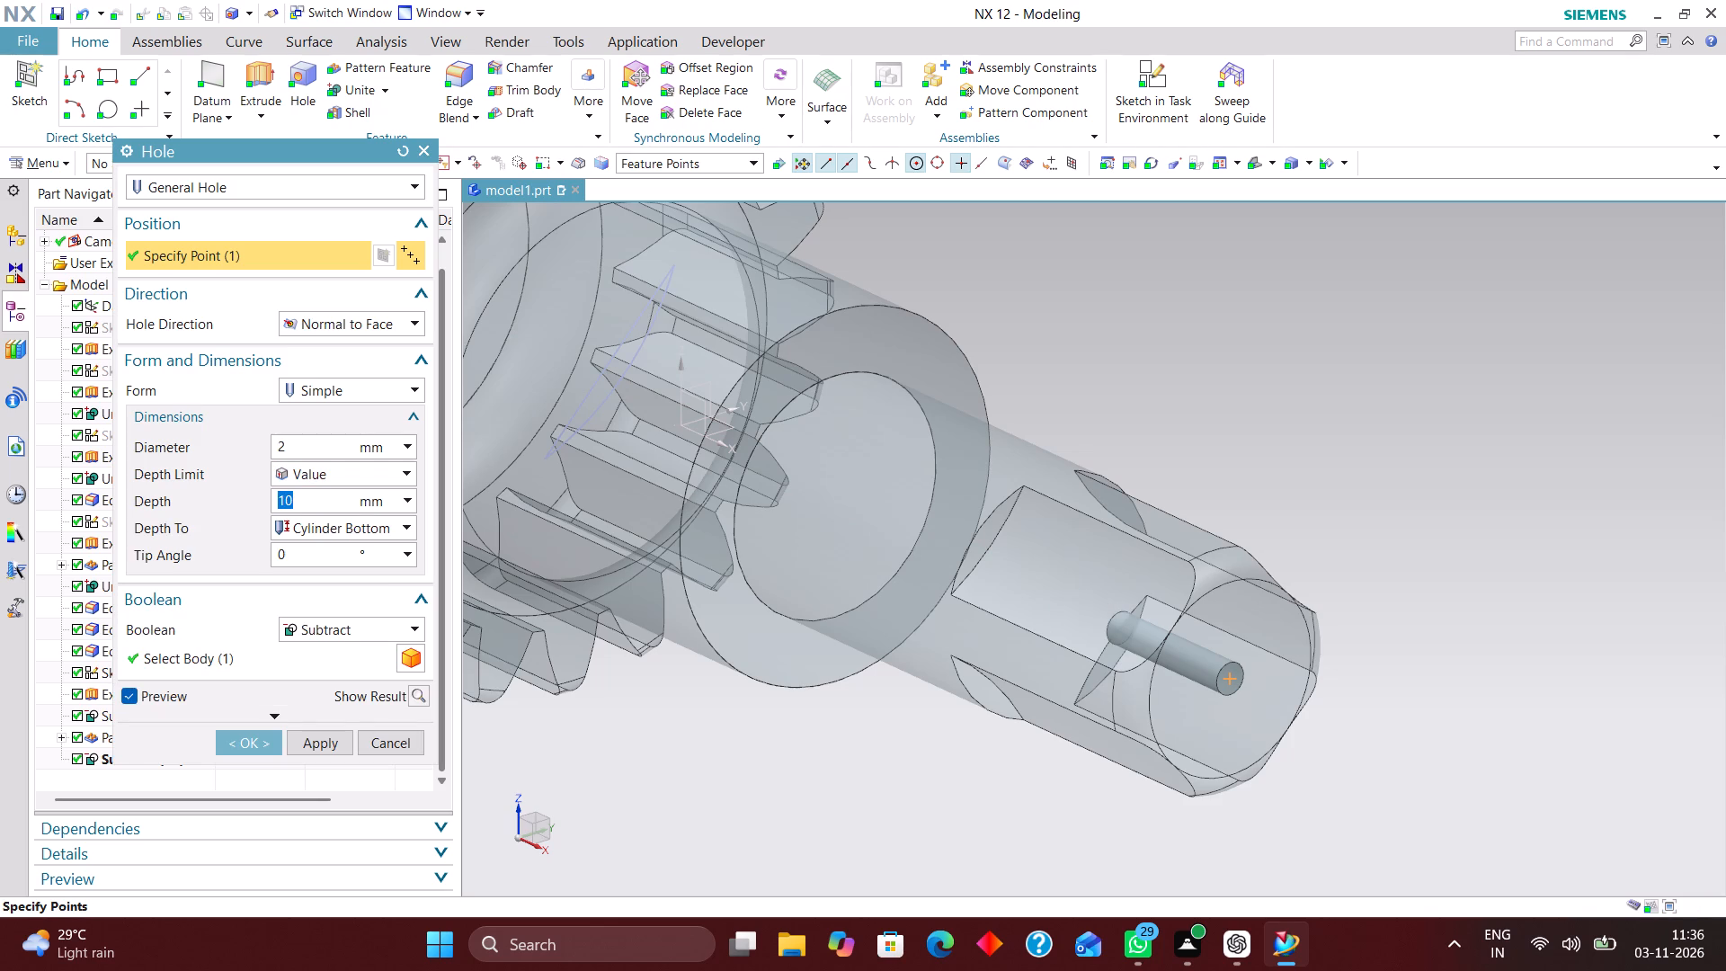
click(244, 742)
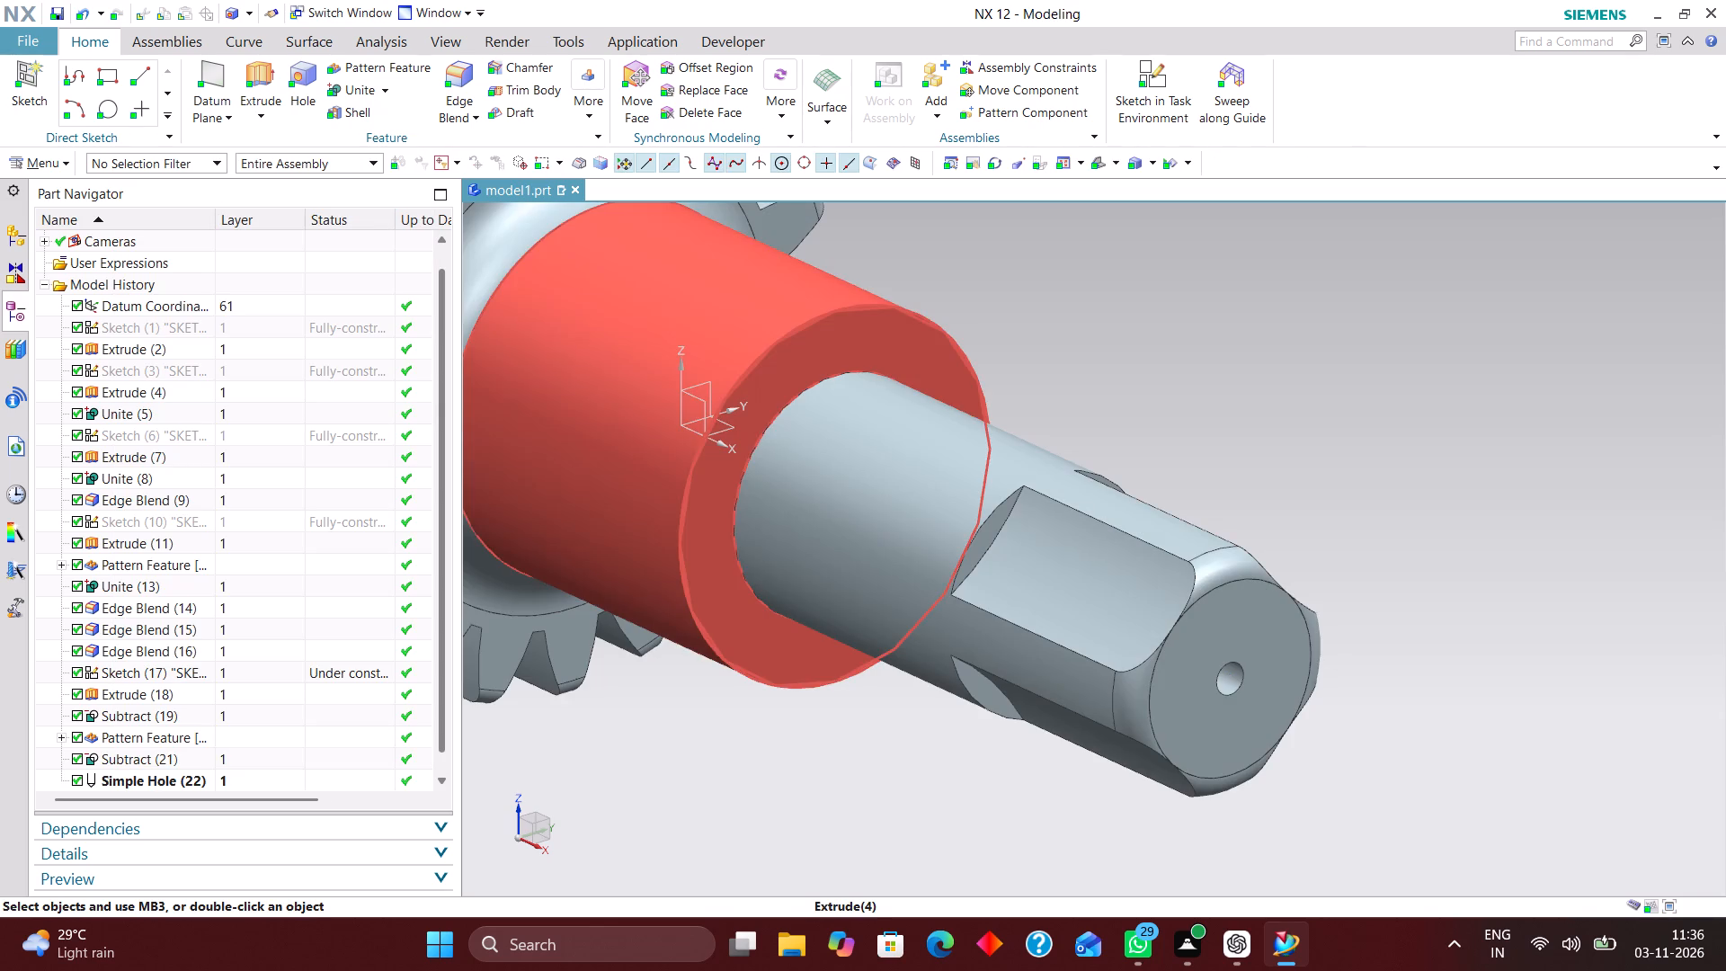
Reopen the end-face hole, try a 5 mm diameter, and set the final diameter to 4 mm.
scroll(1167, 489, down, 3)
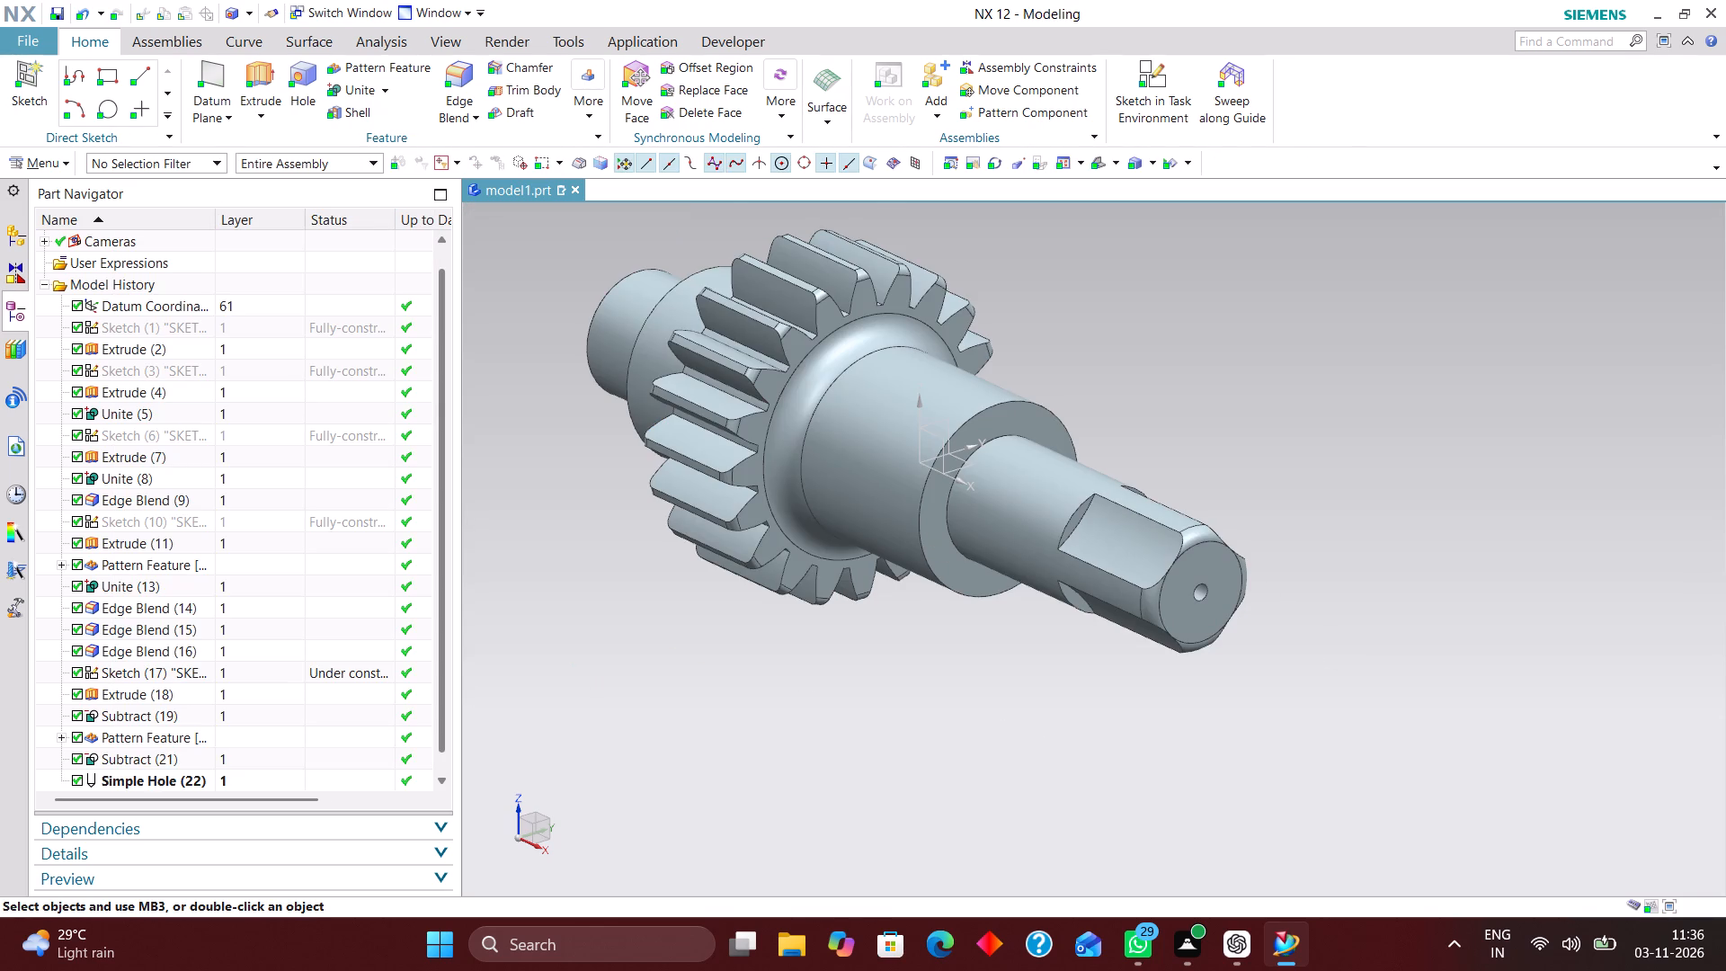
scroll(1238, 590, up, 5)
click(1130, 604)
click(1132, 604)
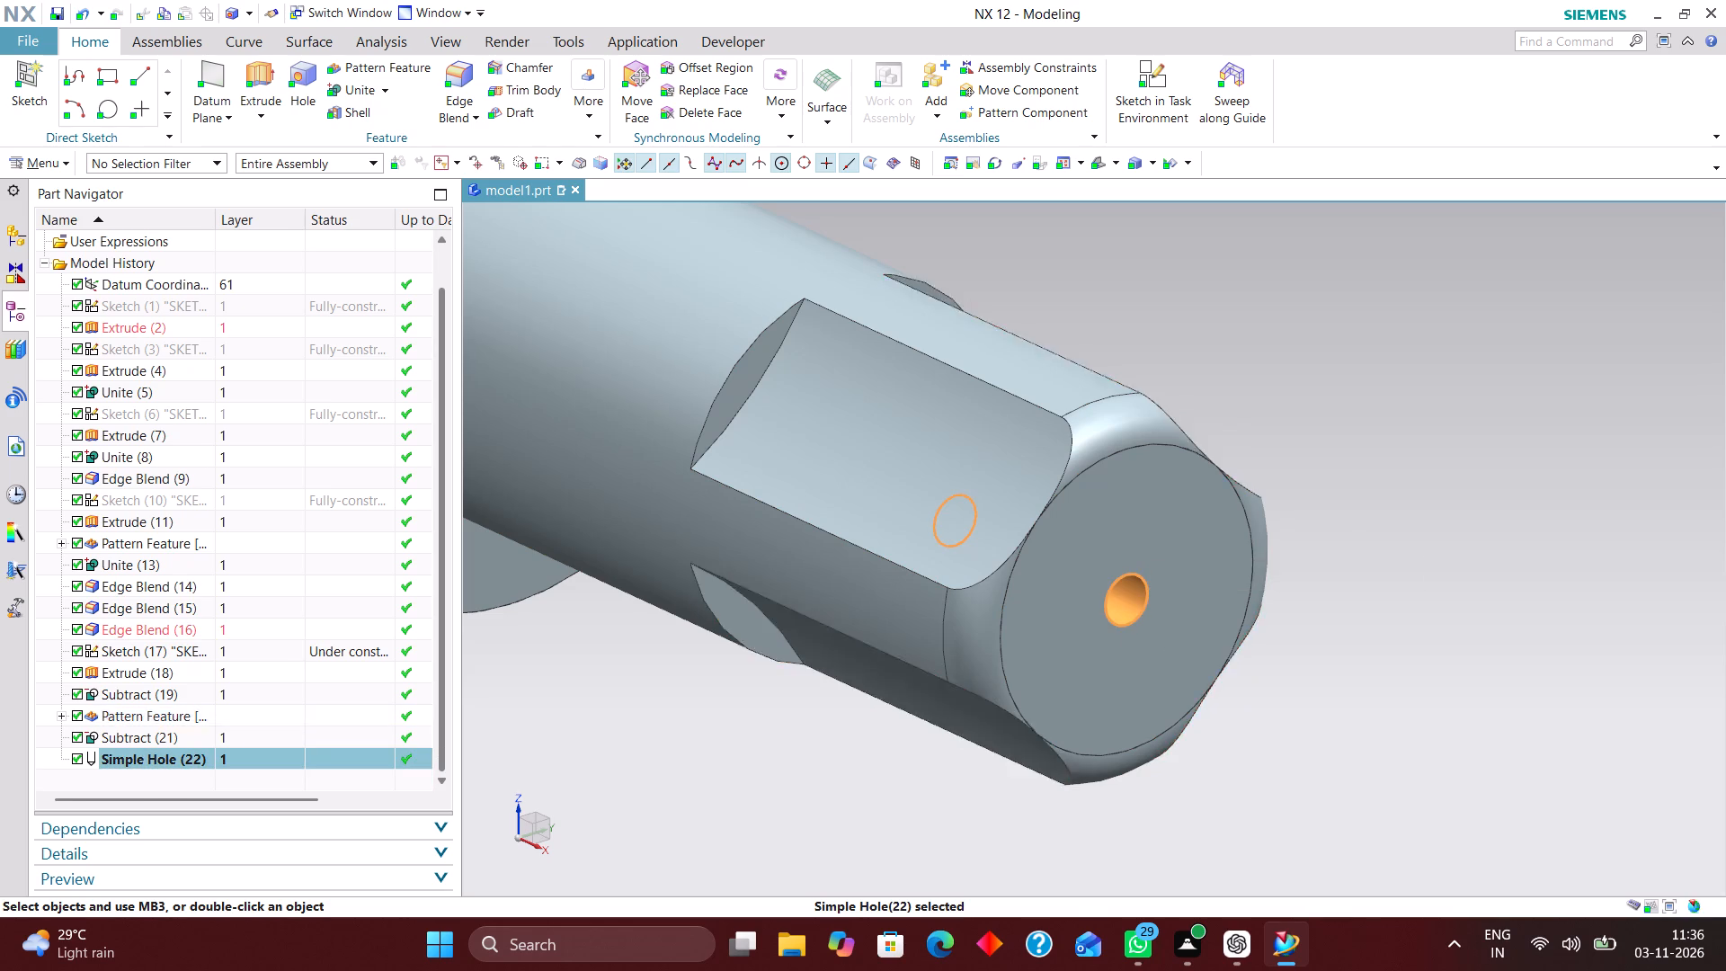
double_click(1131, 604)
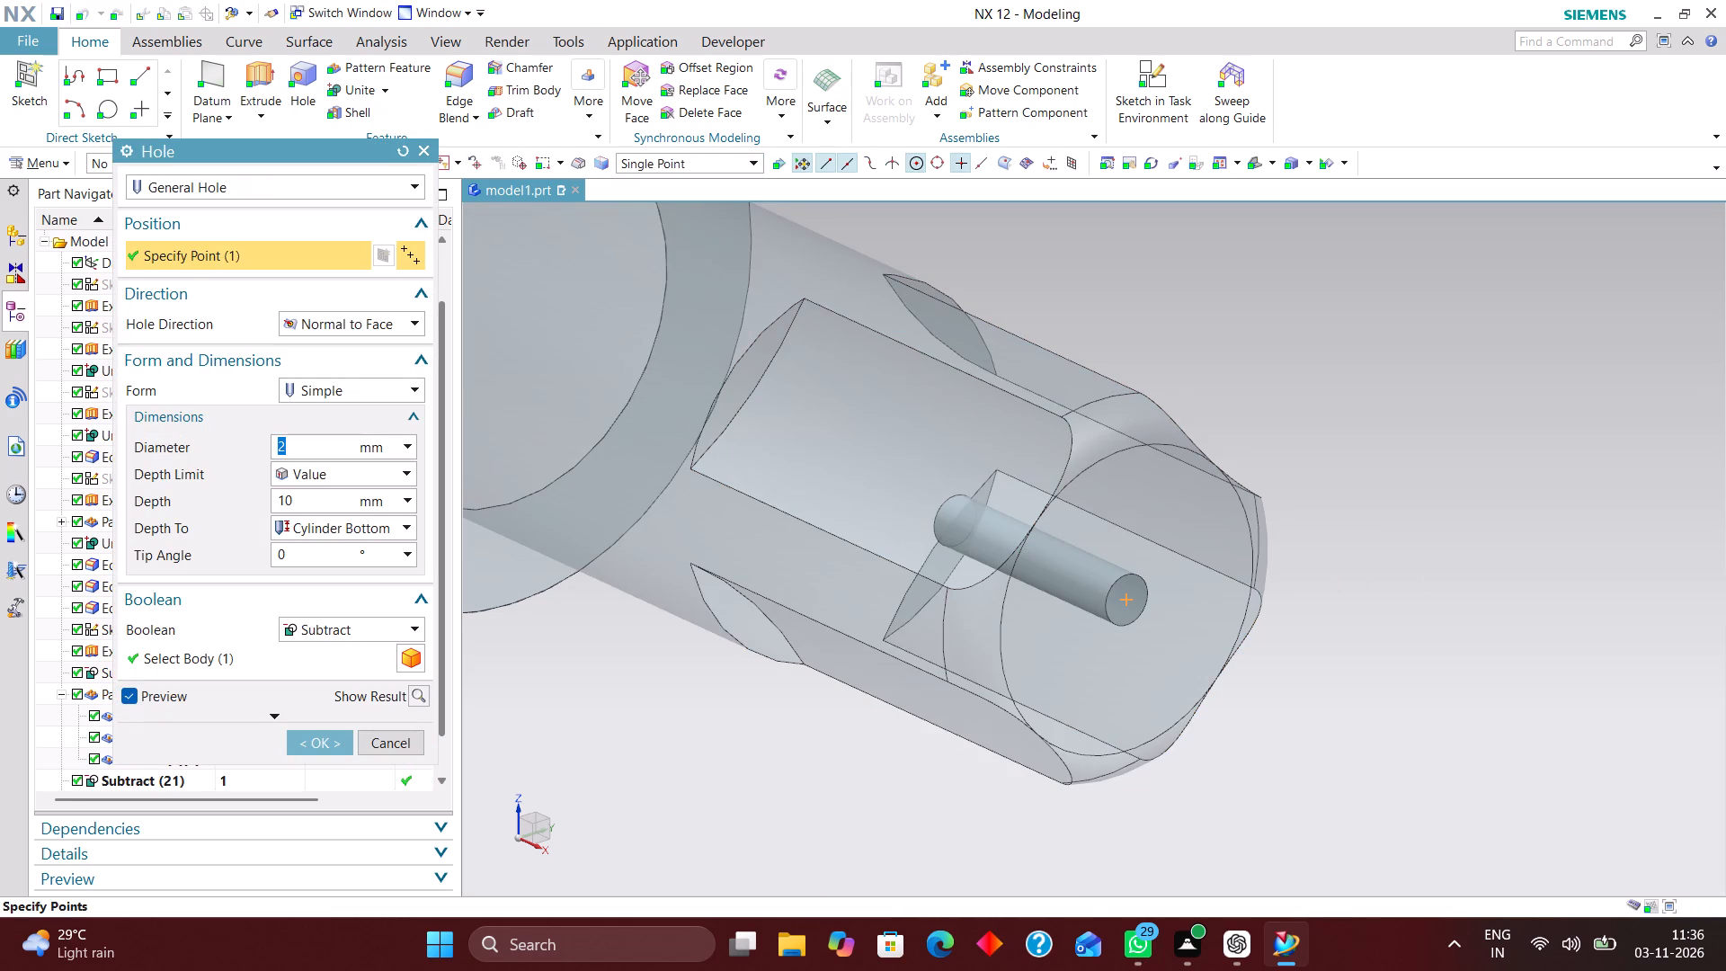
key(5)
key(Return)
key(4)
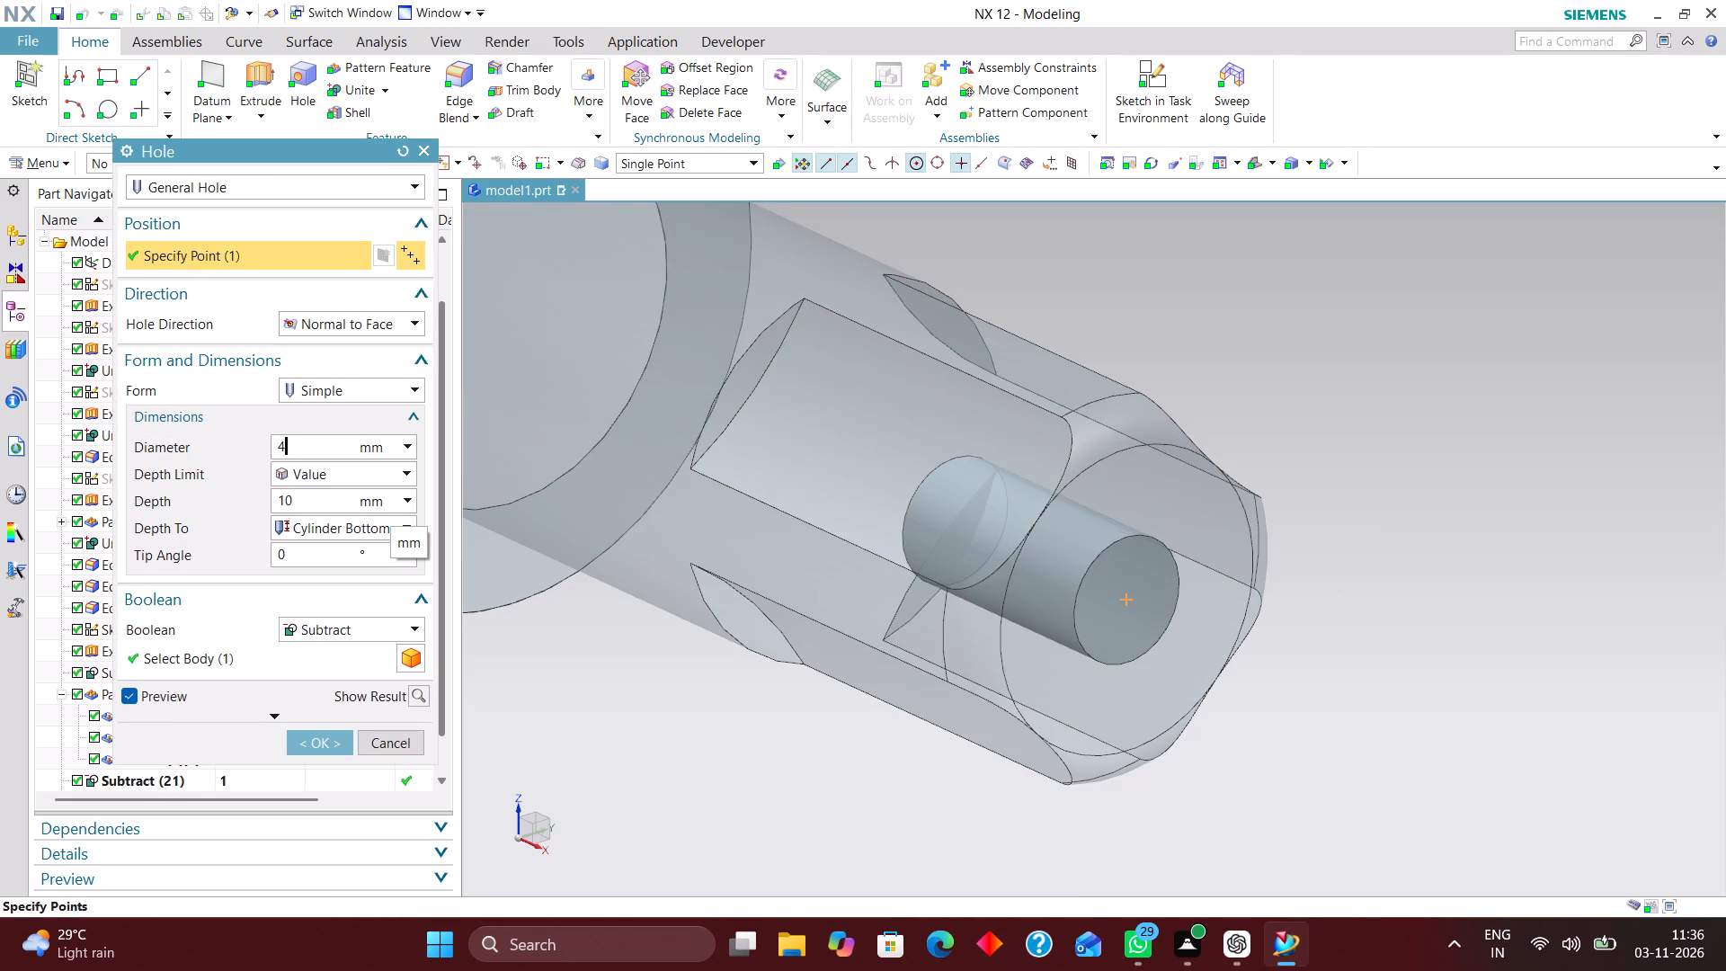
key(Return)
click(300, 737)
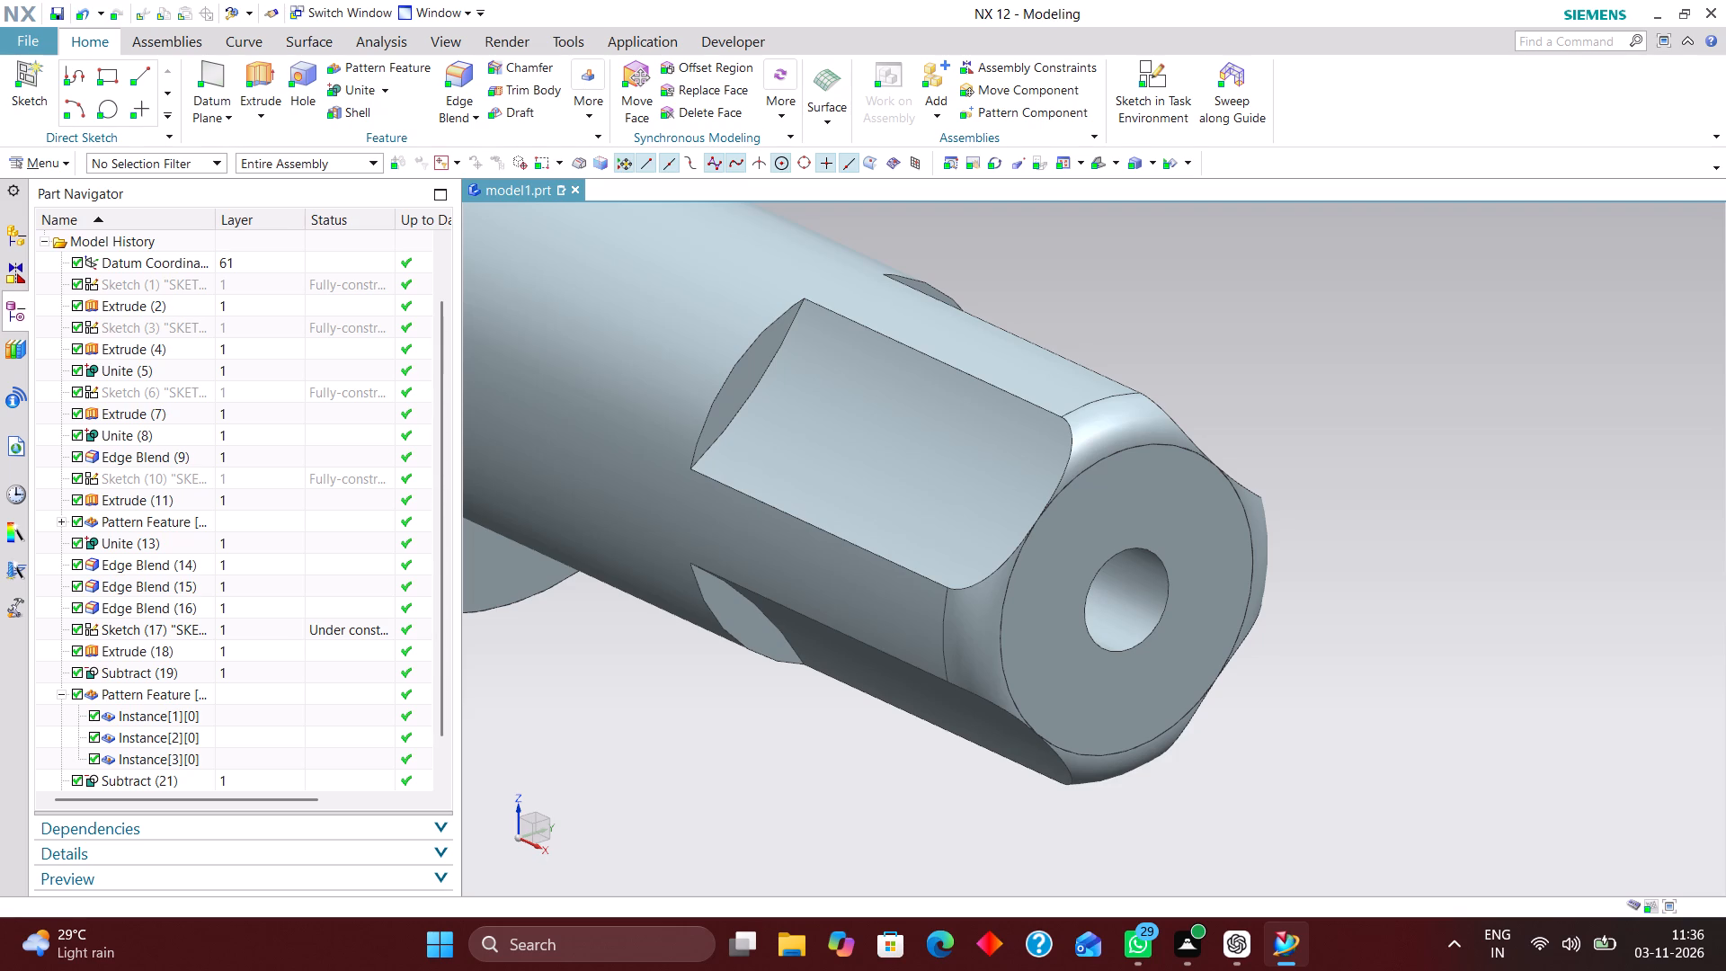
Examine the whole gear shaft with its end recesses and centre hole from several angles.
scroll(1272, 551, down, 4)
scroll(1240, 620, down, 3)
scroll(1146, 494, up, 2)
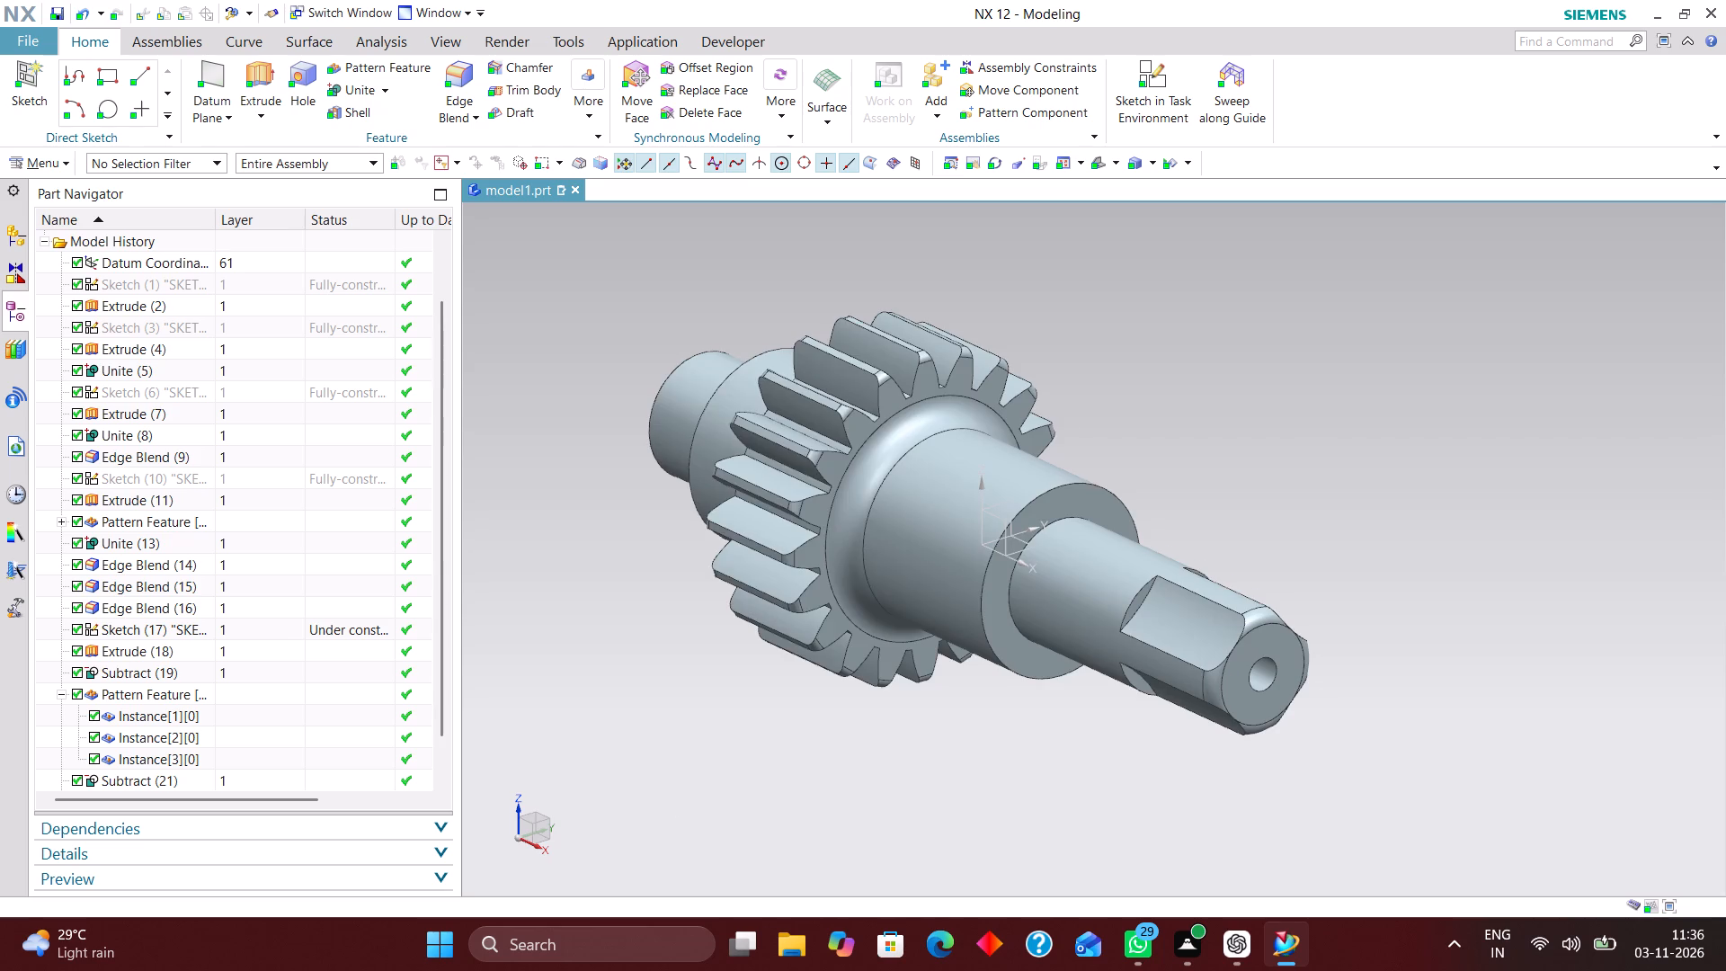
scroll(1229, 544, down, 1)
middle_drag(1223, 523, 1268, 729)
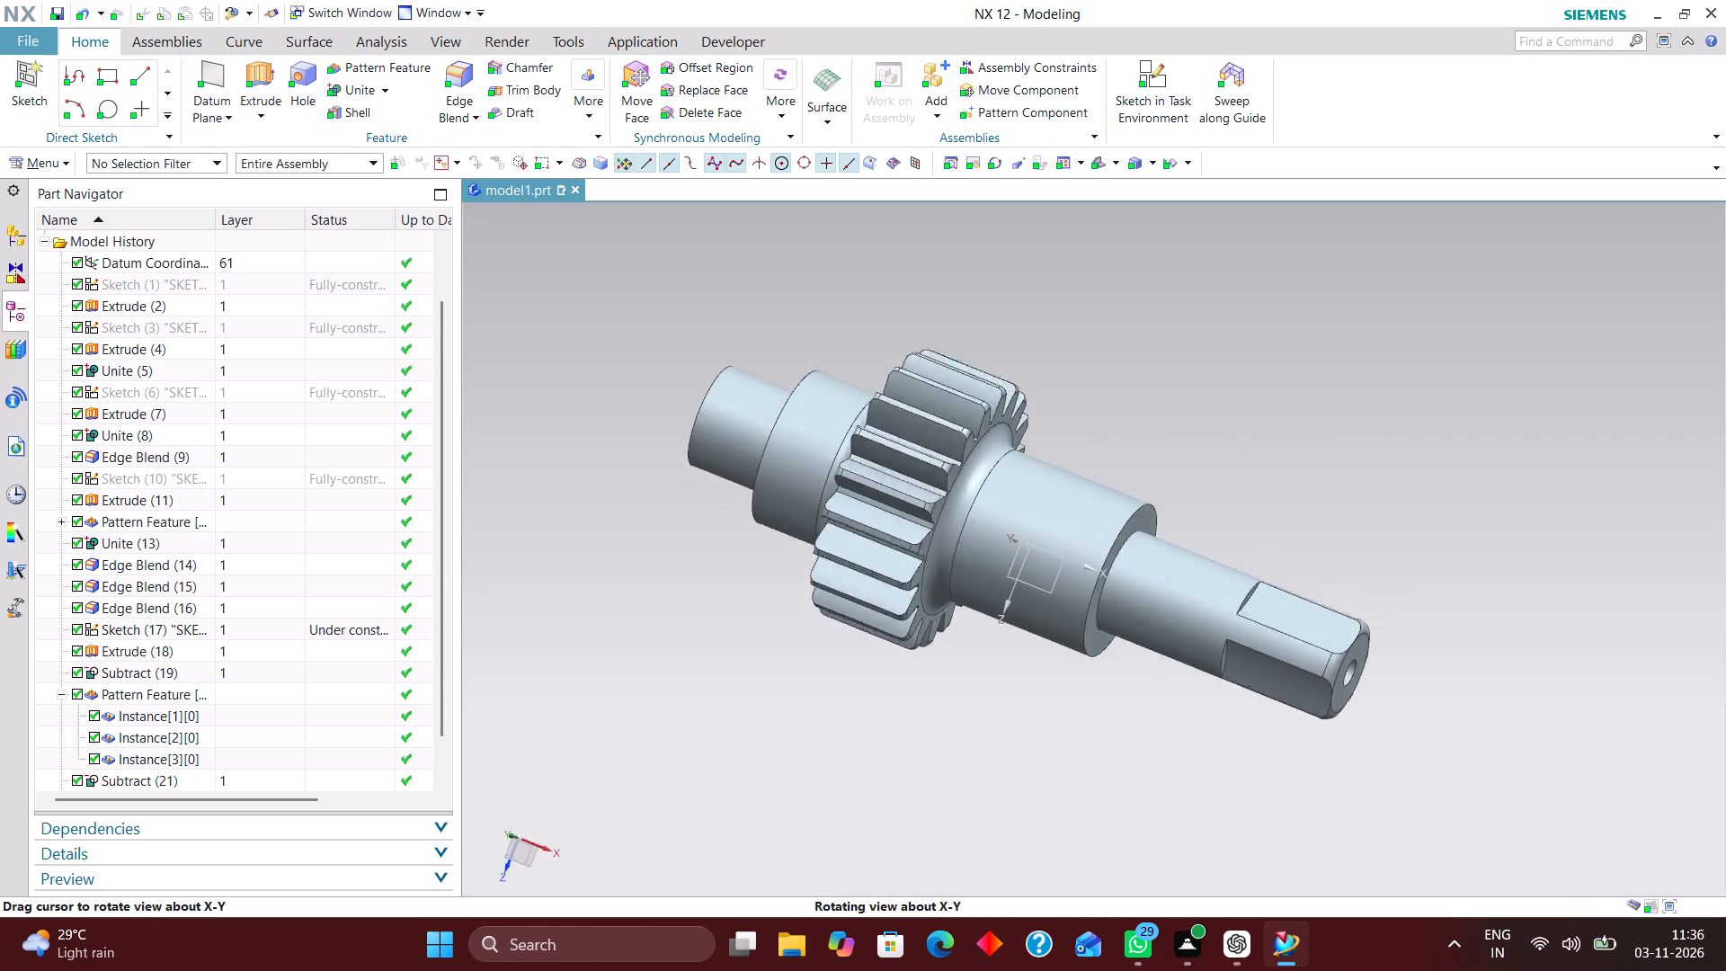
middle_drag(1268, 729, 1235, 603)
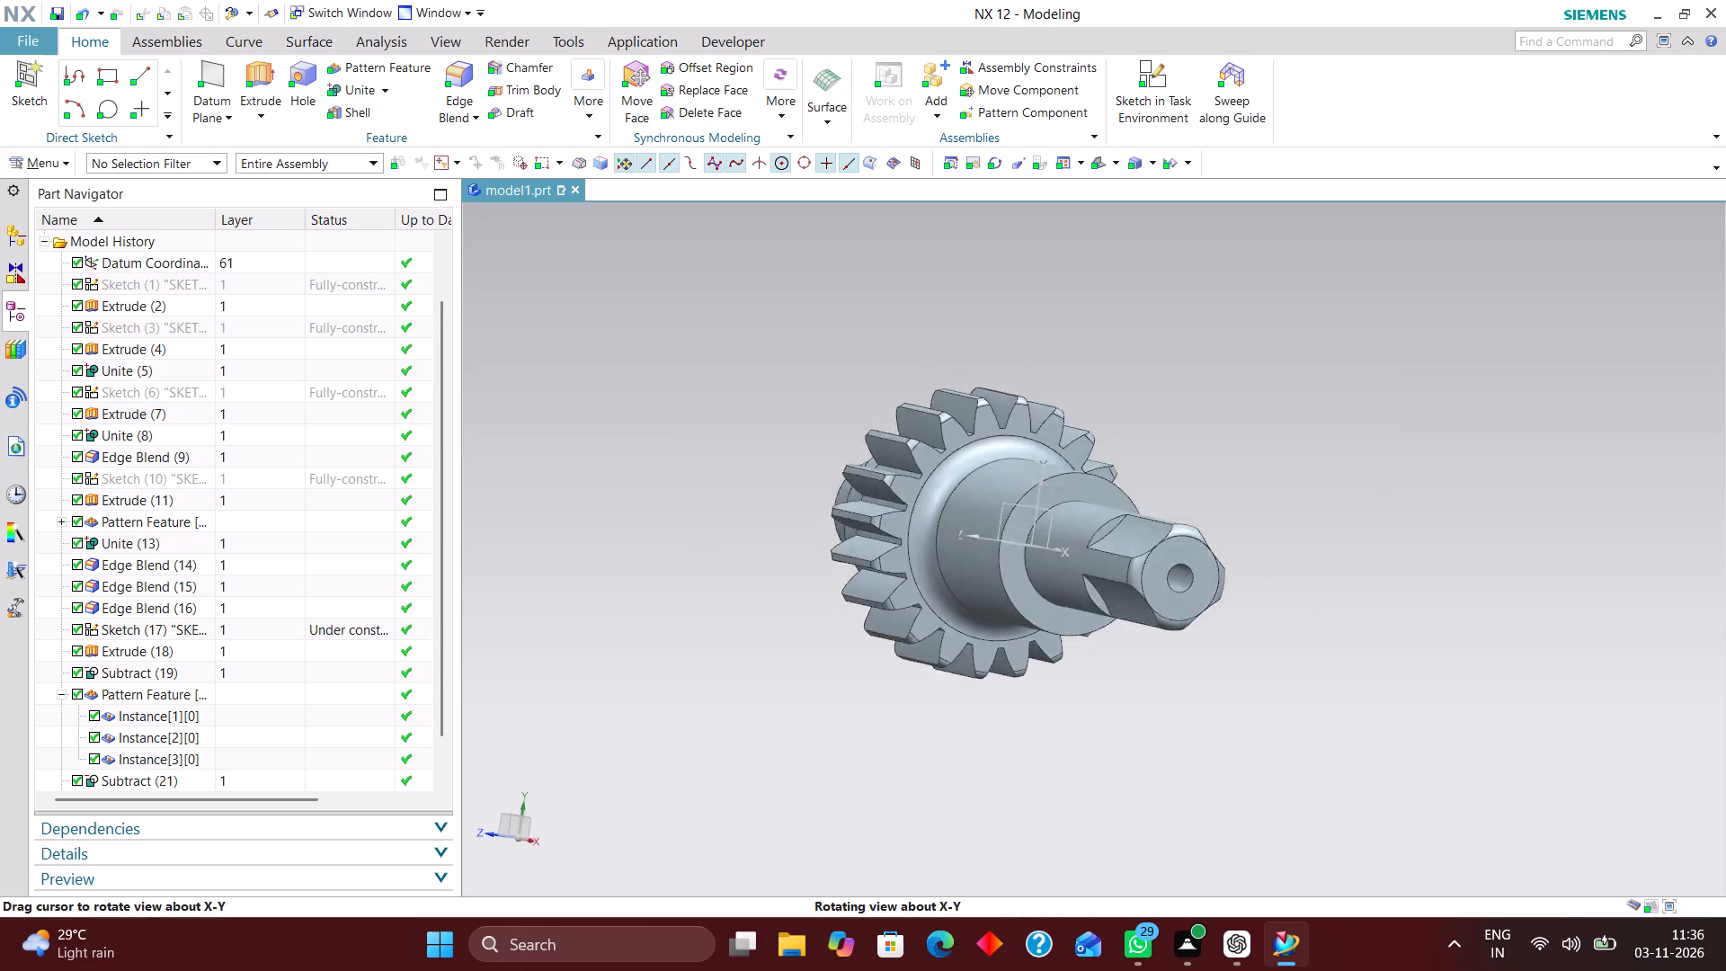
middle_drag(1235, 603, 1192, 752)
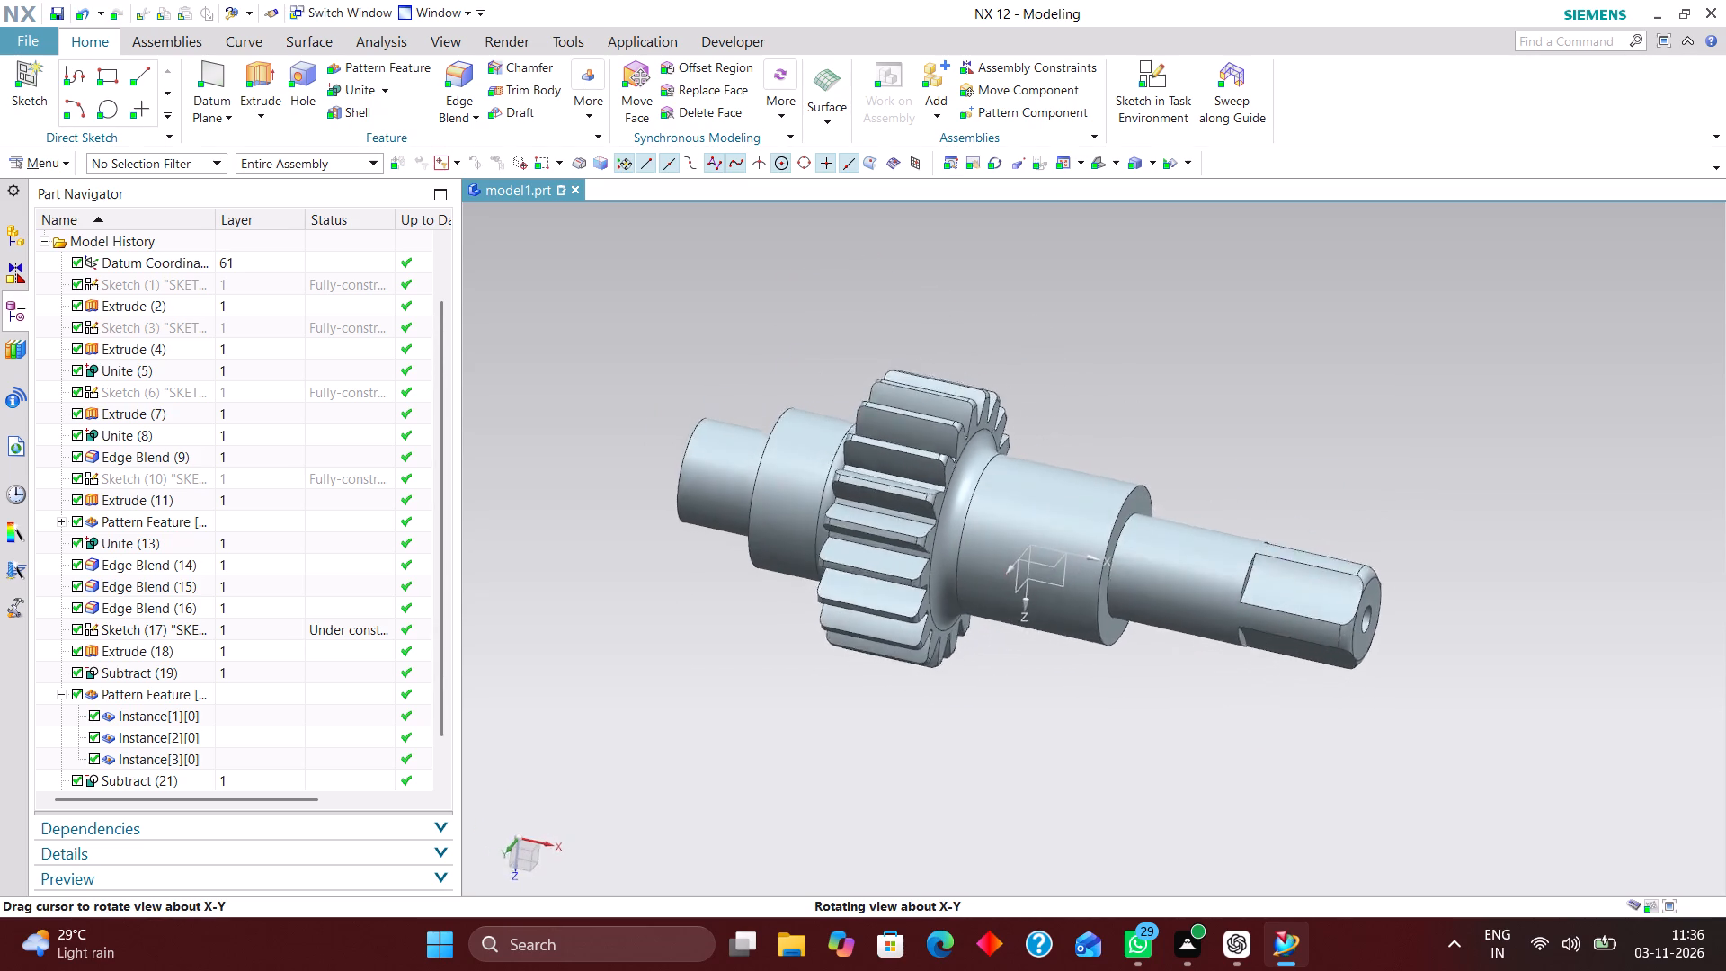
middle_drag(1192, 752, 1207, 735)
Highlight each recess pattern instance and the last Subtract feature in the history to check which recess each produces.
scroll(191, 690, down, 3)
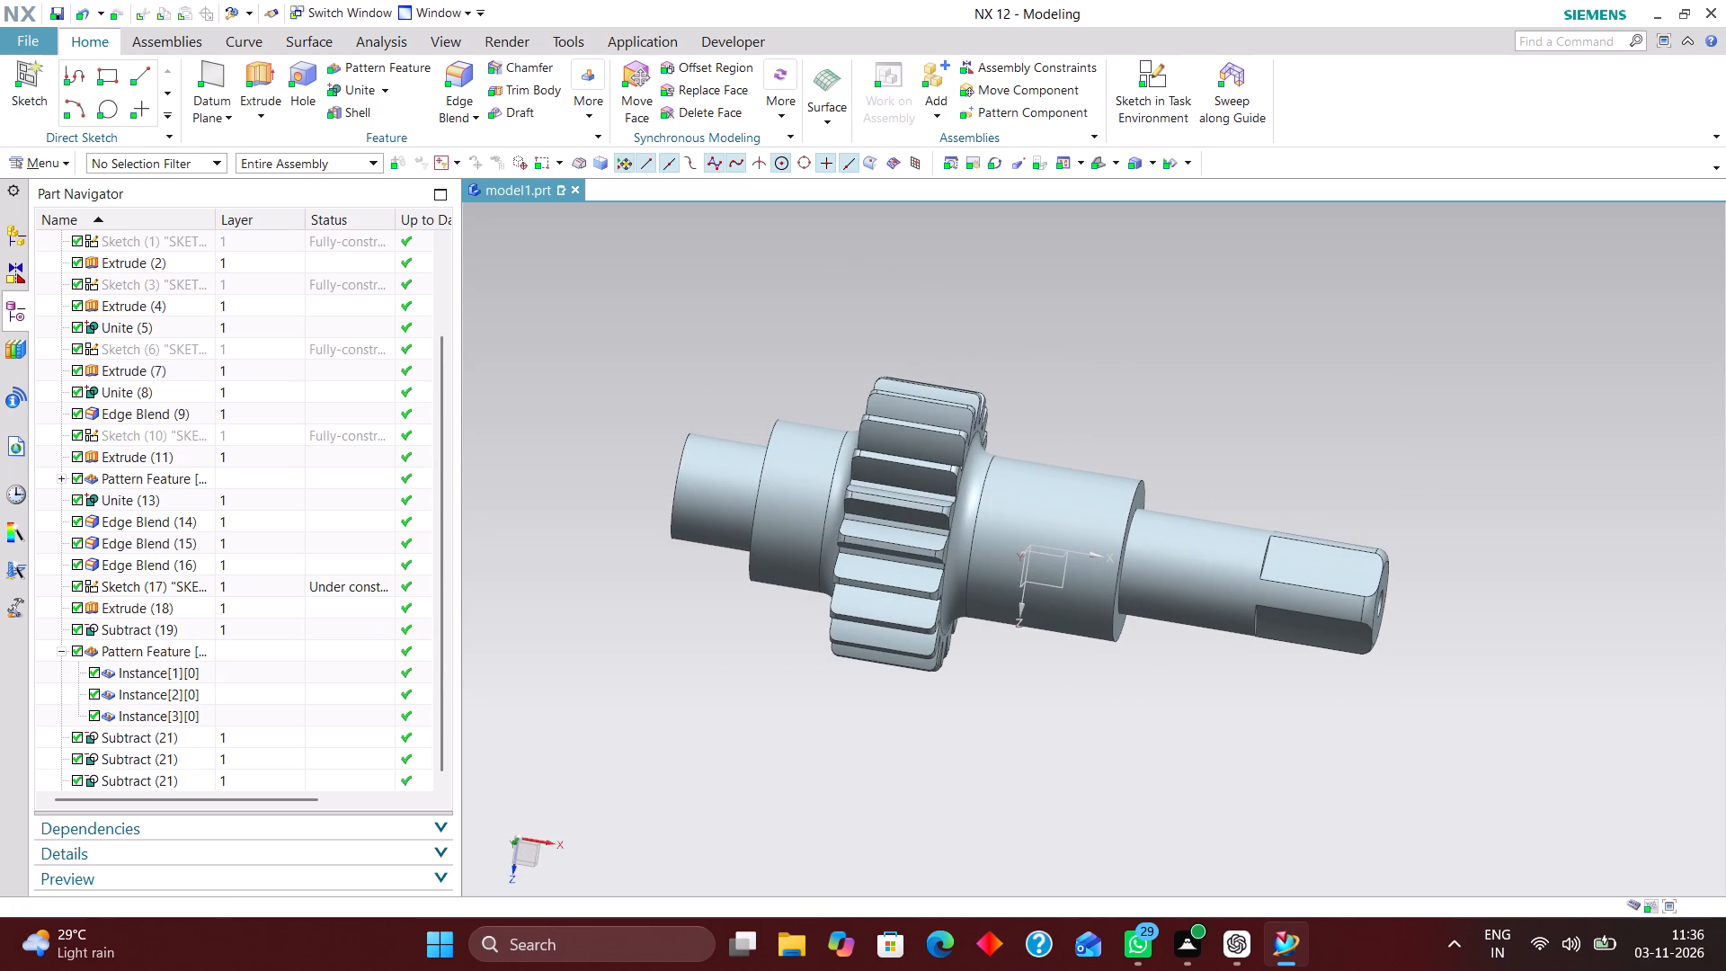
click(148, 668)
click(154, 690)
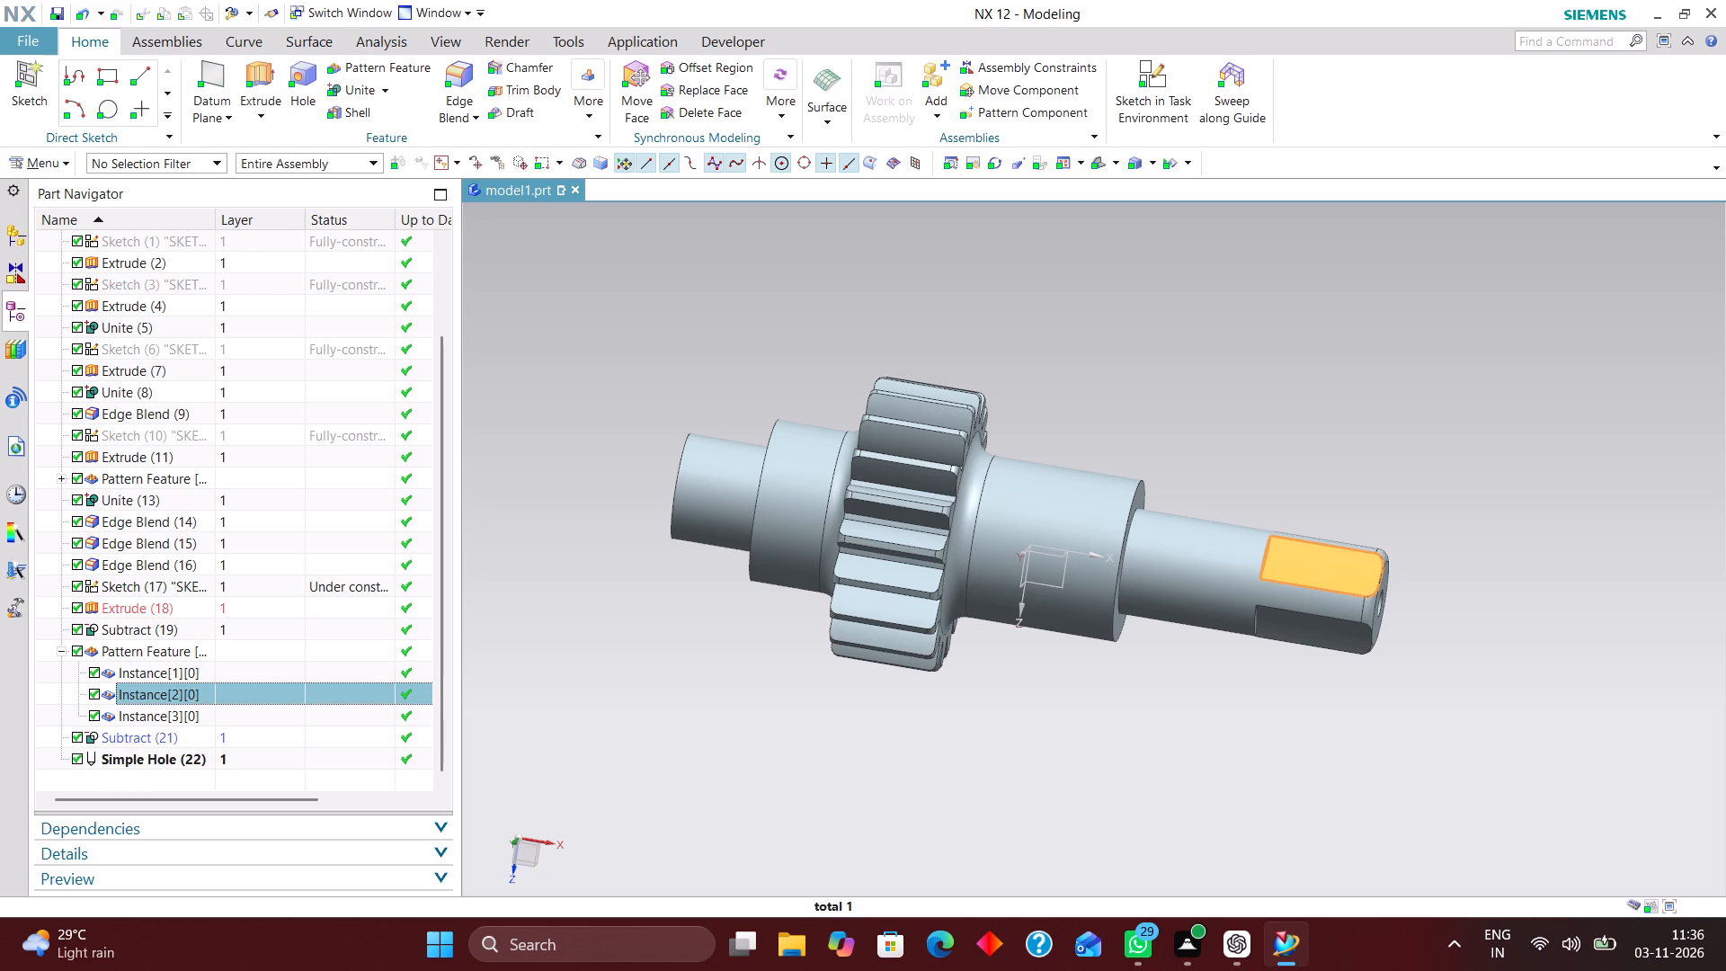
click(154, 710)
click(182, 671)
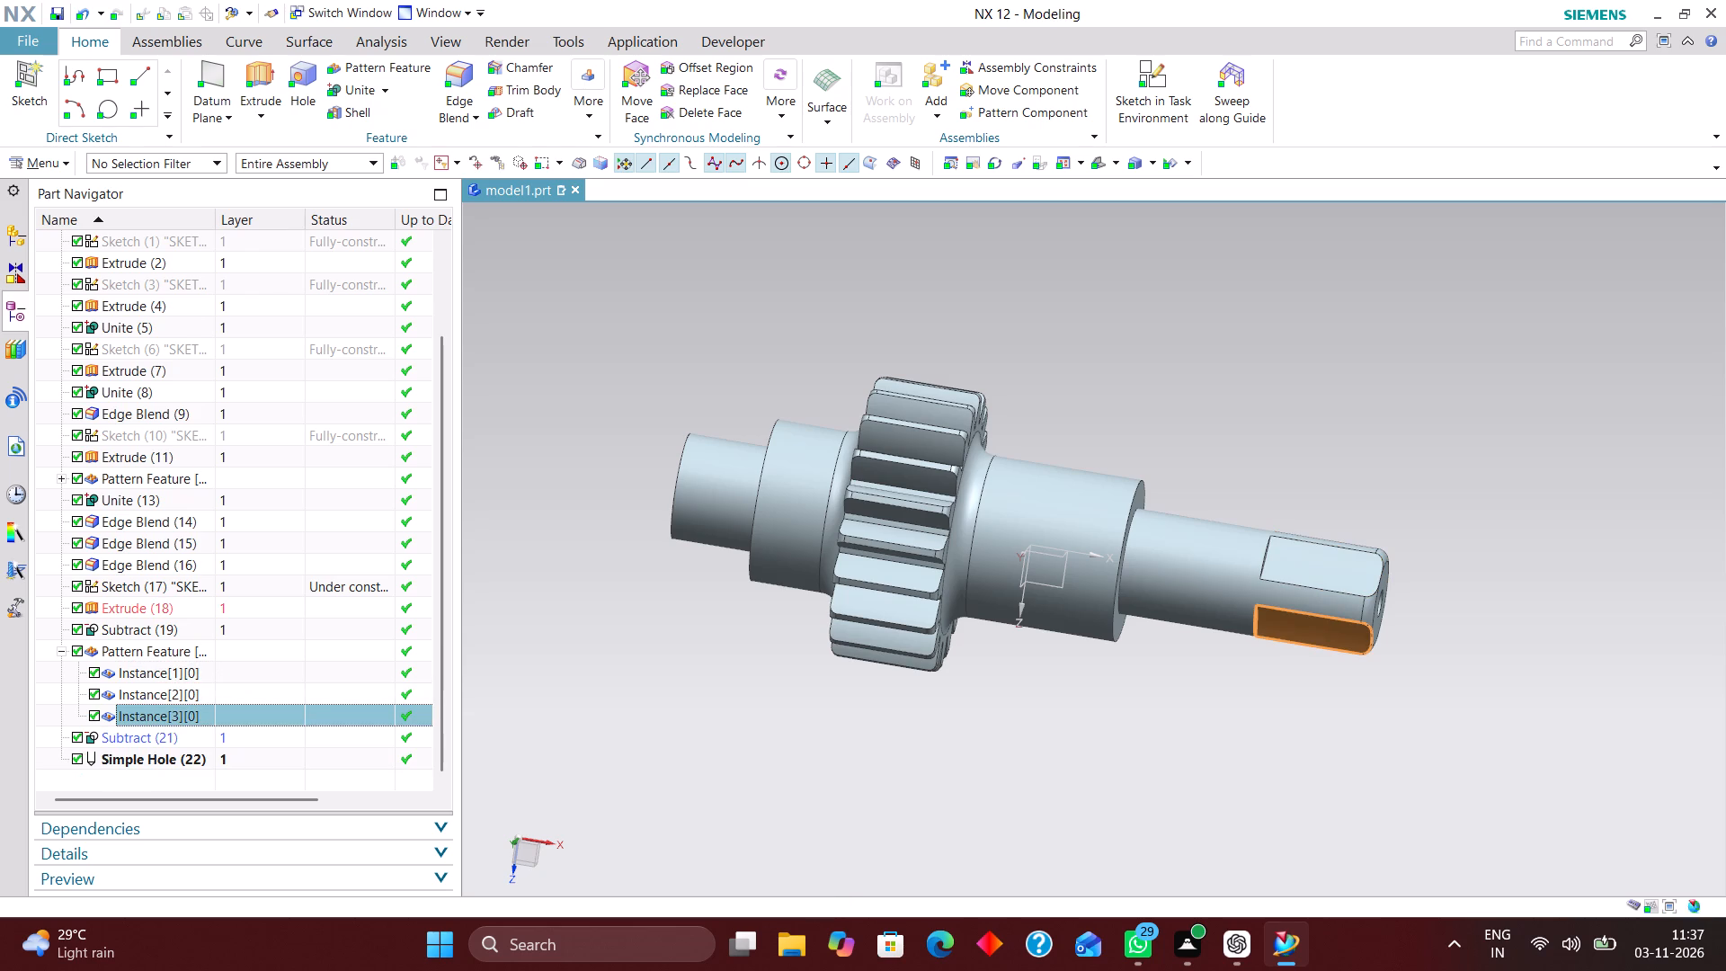
middle_drag(1308, 833, 1280, 843)
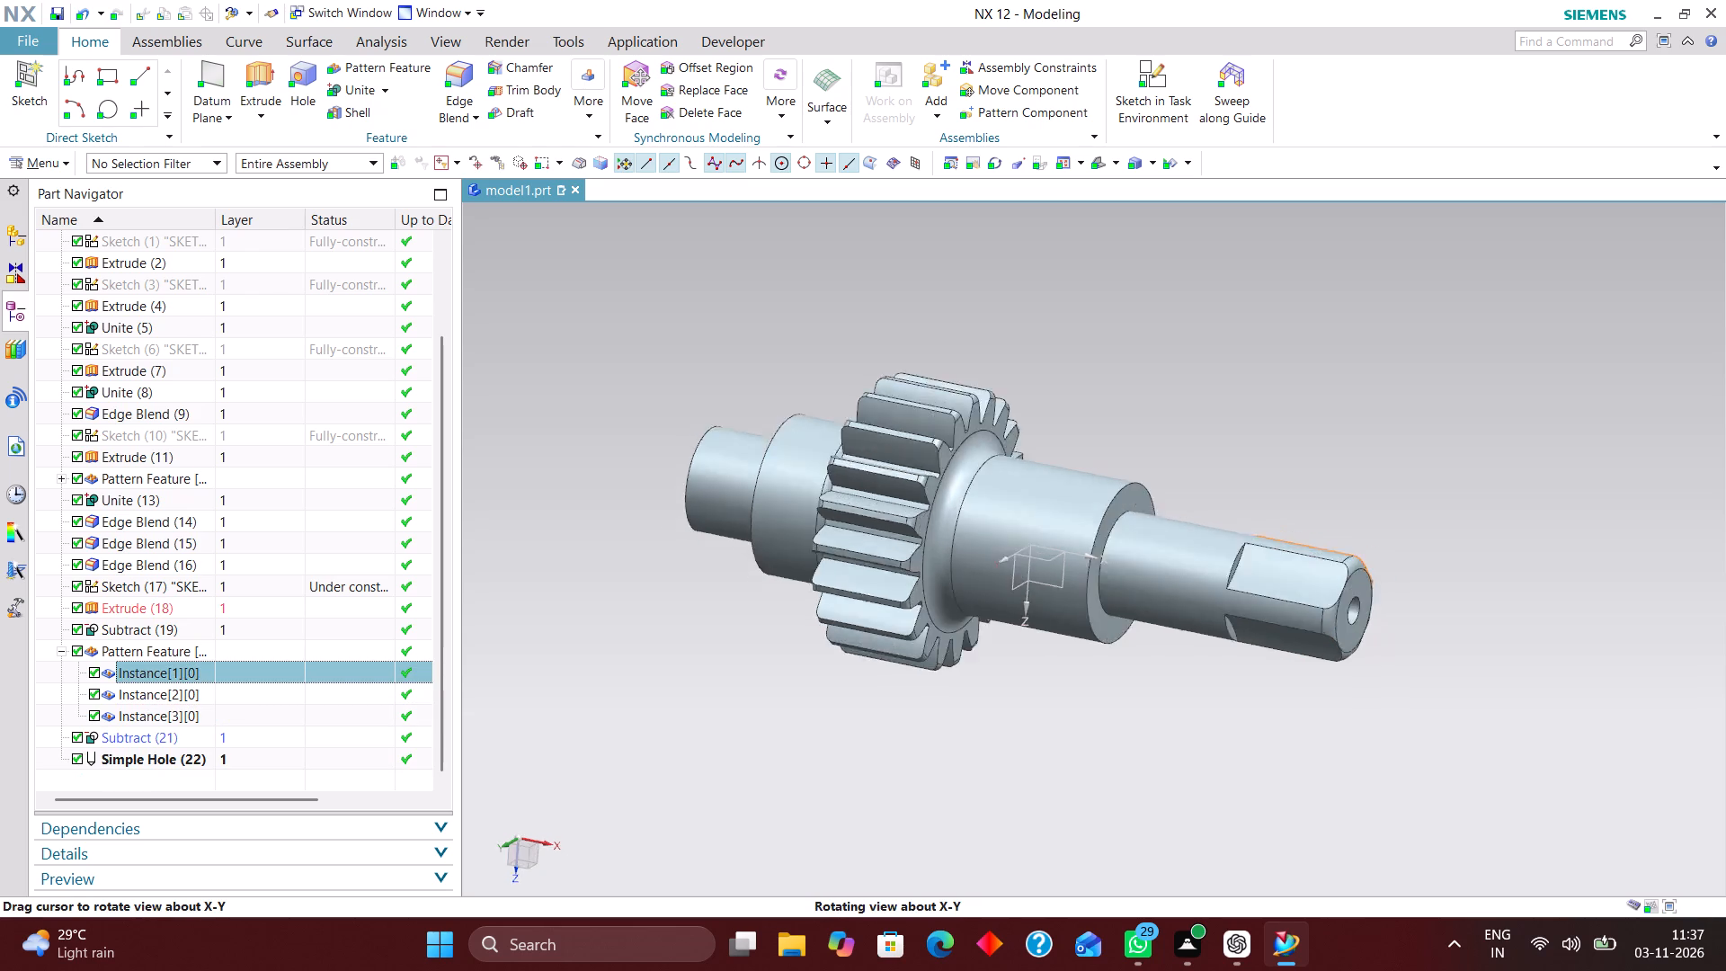
middle_drag(1280, 843, 1241, 869)
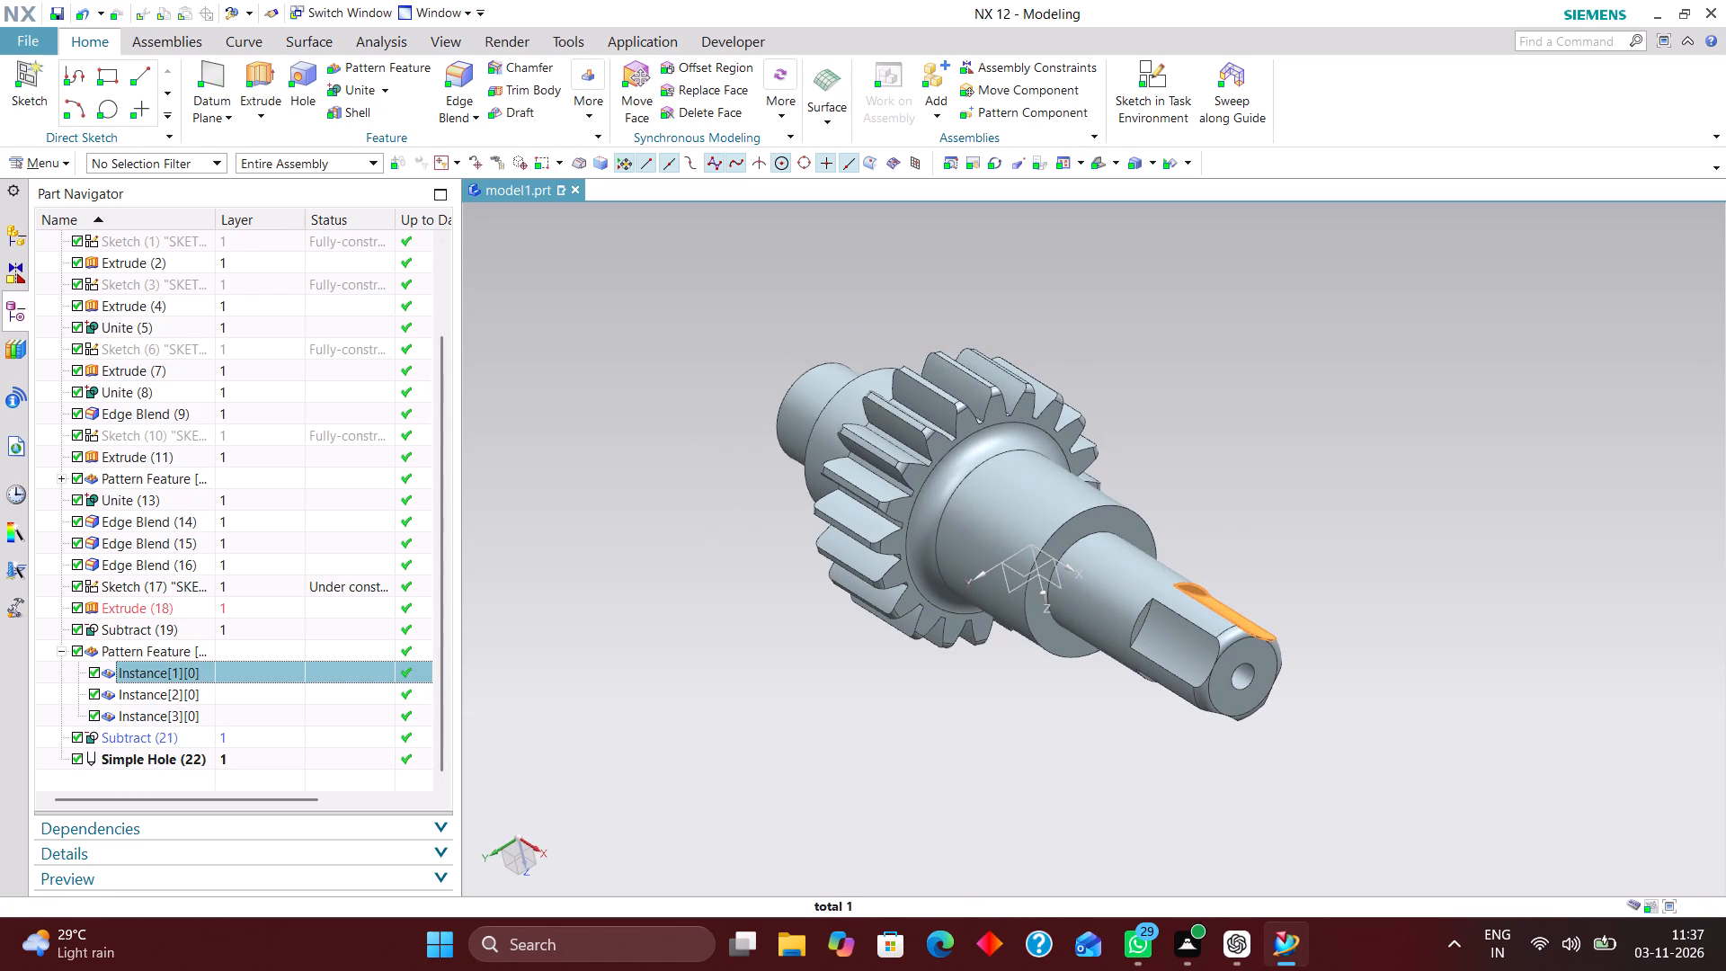
click(223, 691)
click(221, 714)
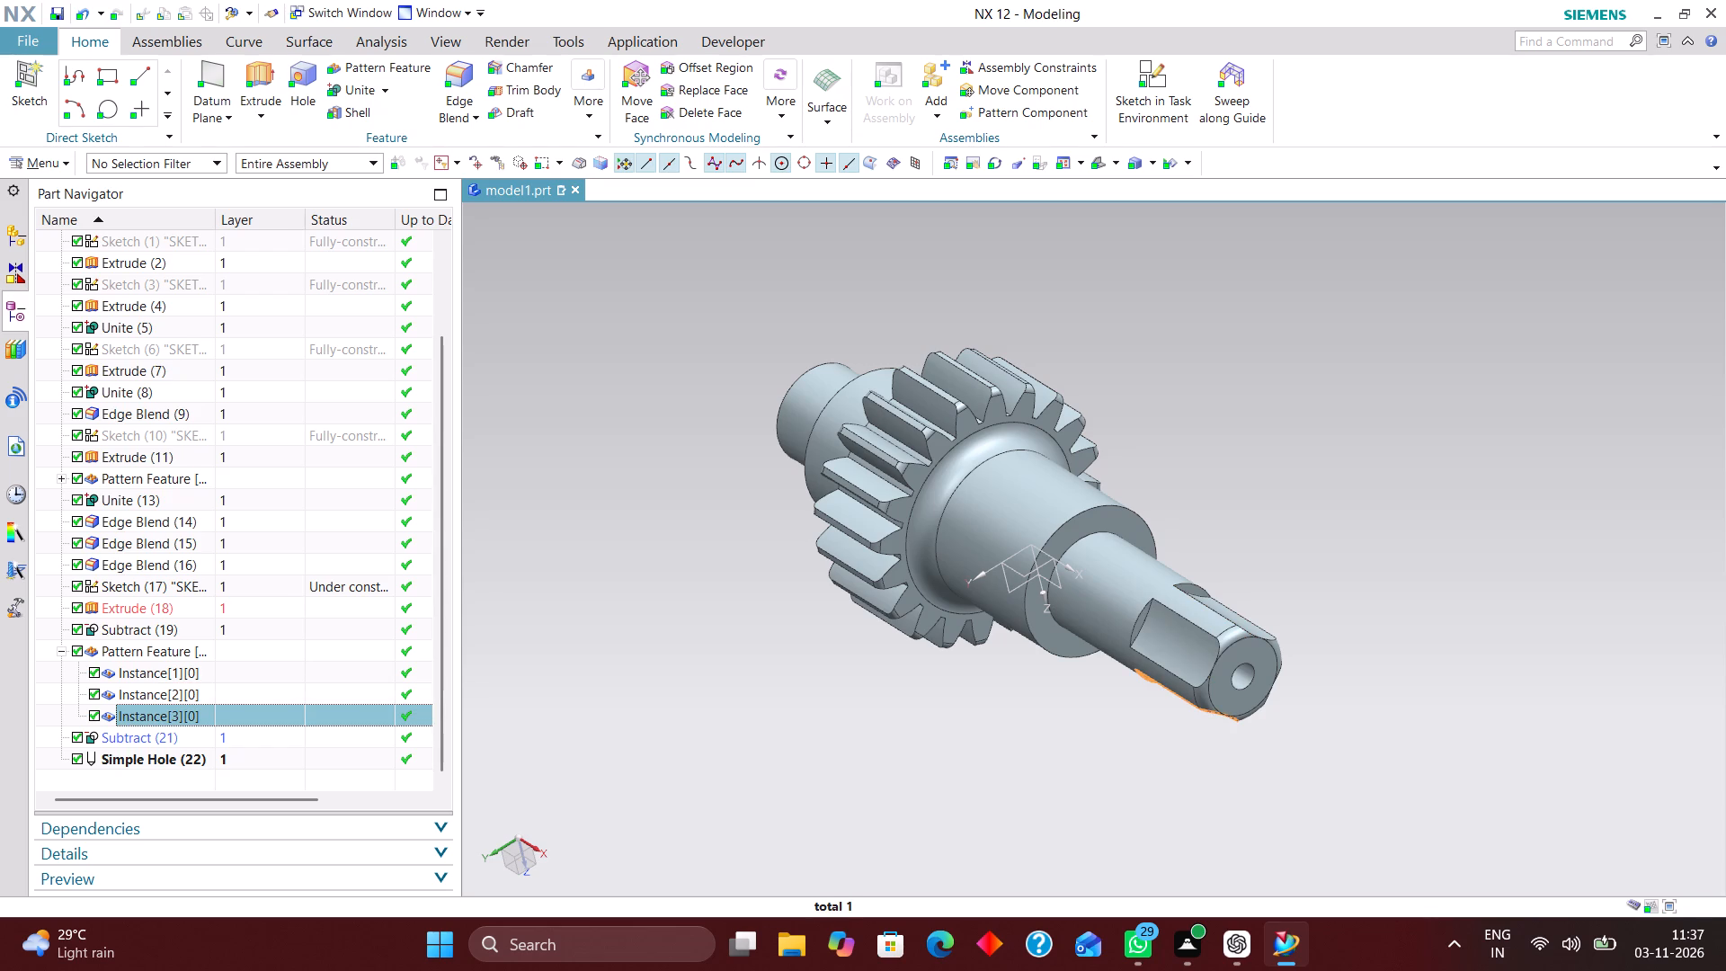
click(202, 737)
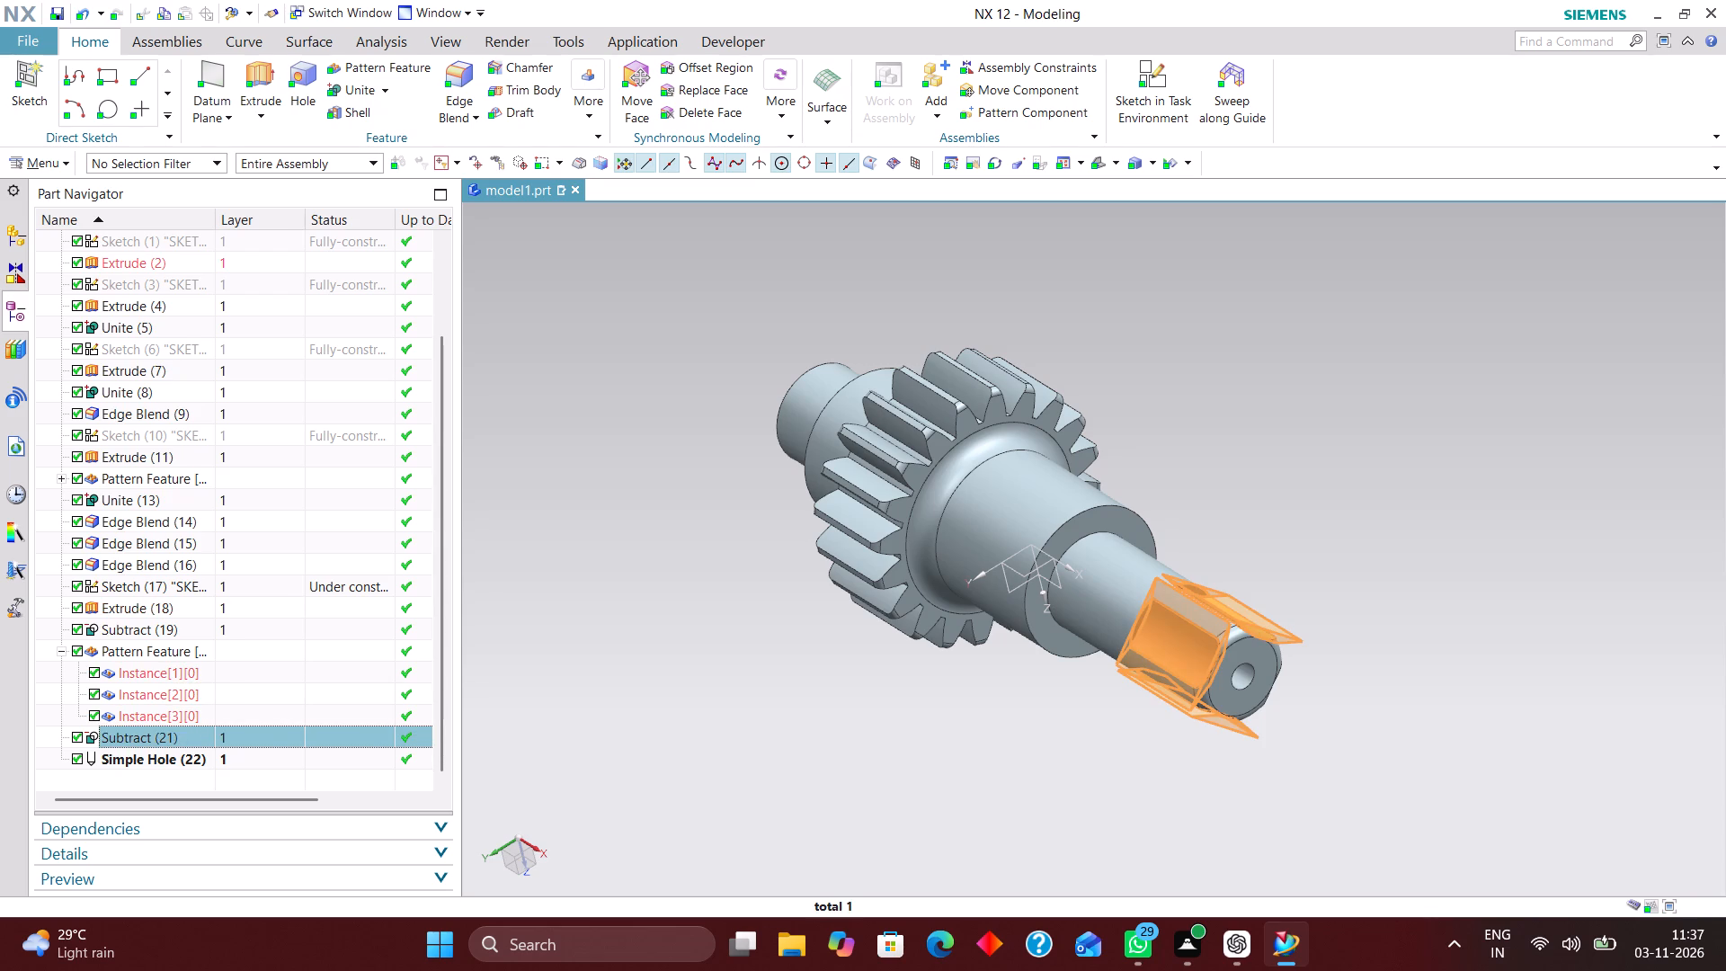
right_click(200, 738)
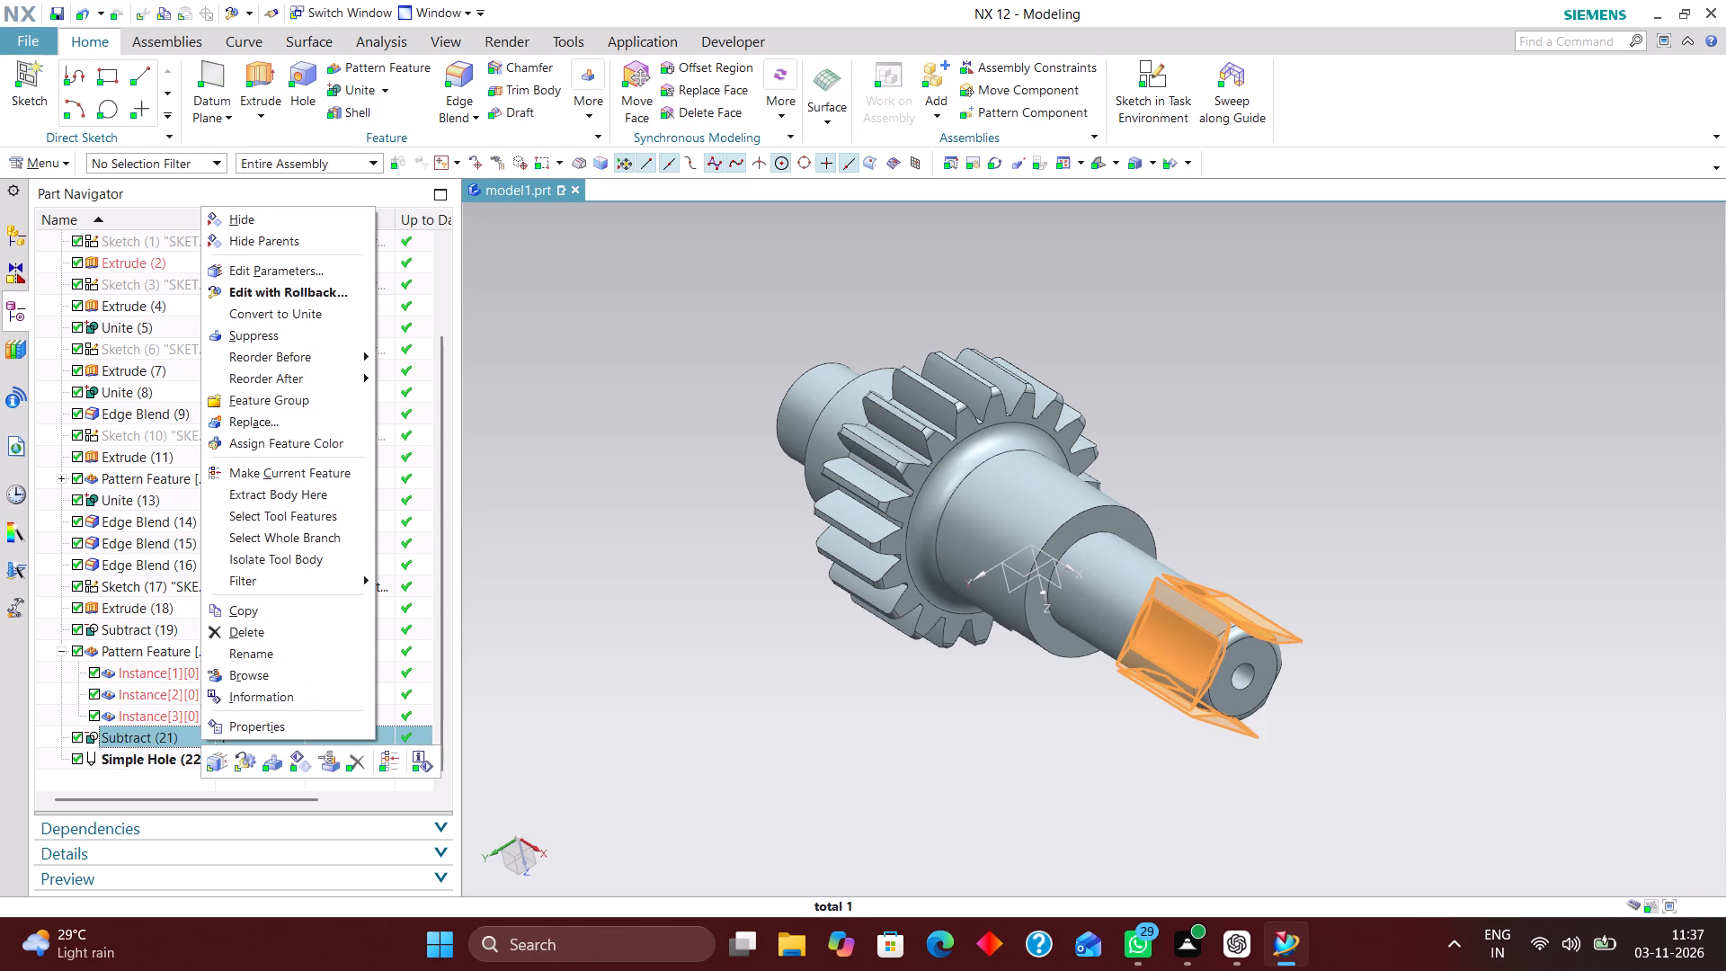
click(794, 762)
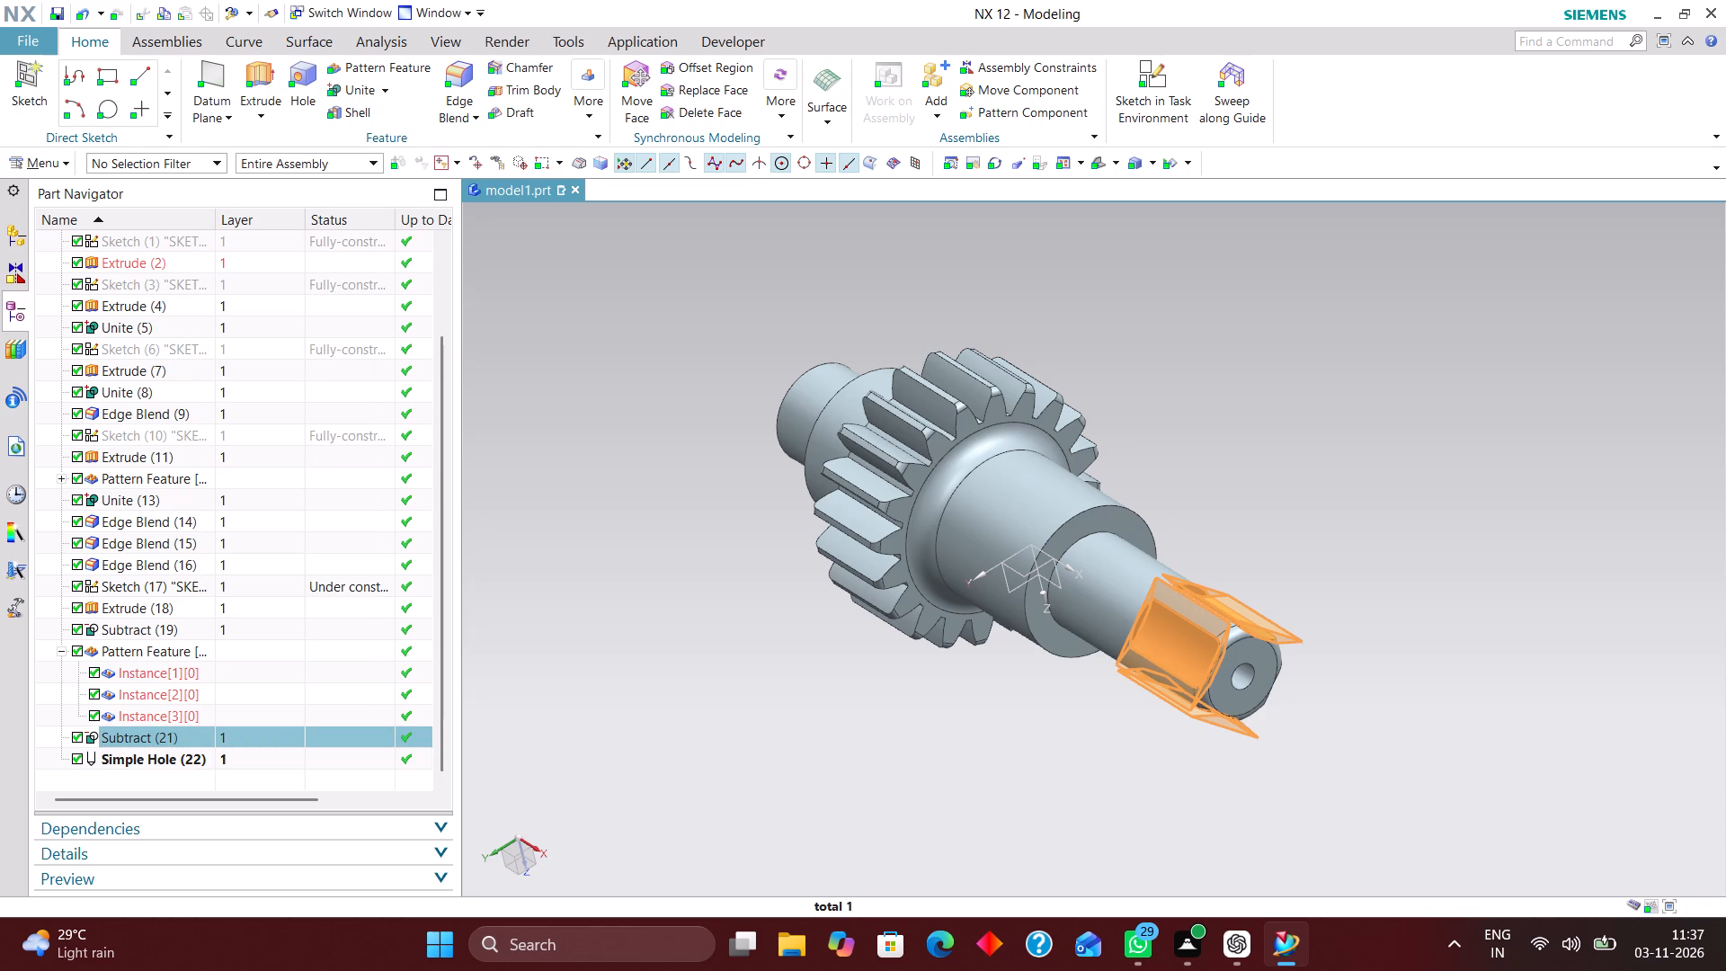
click(65, 652)
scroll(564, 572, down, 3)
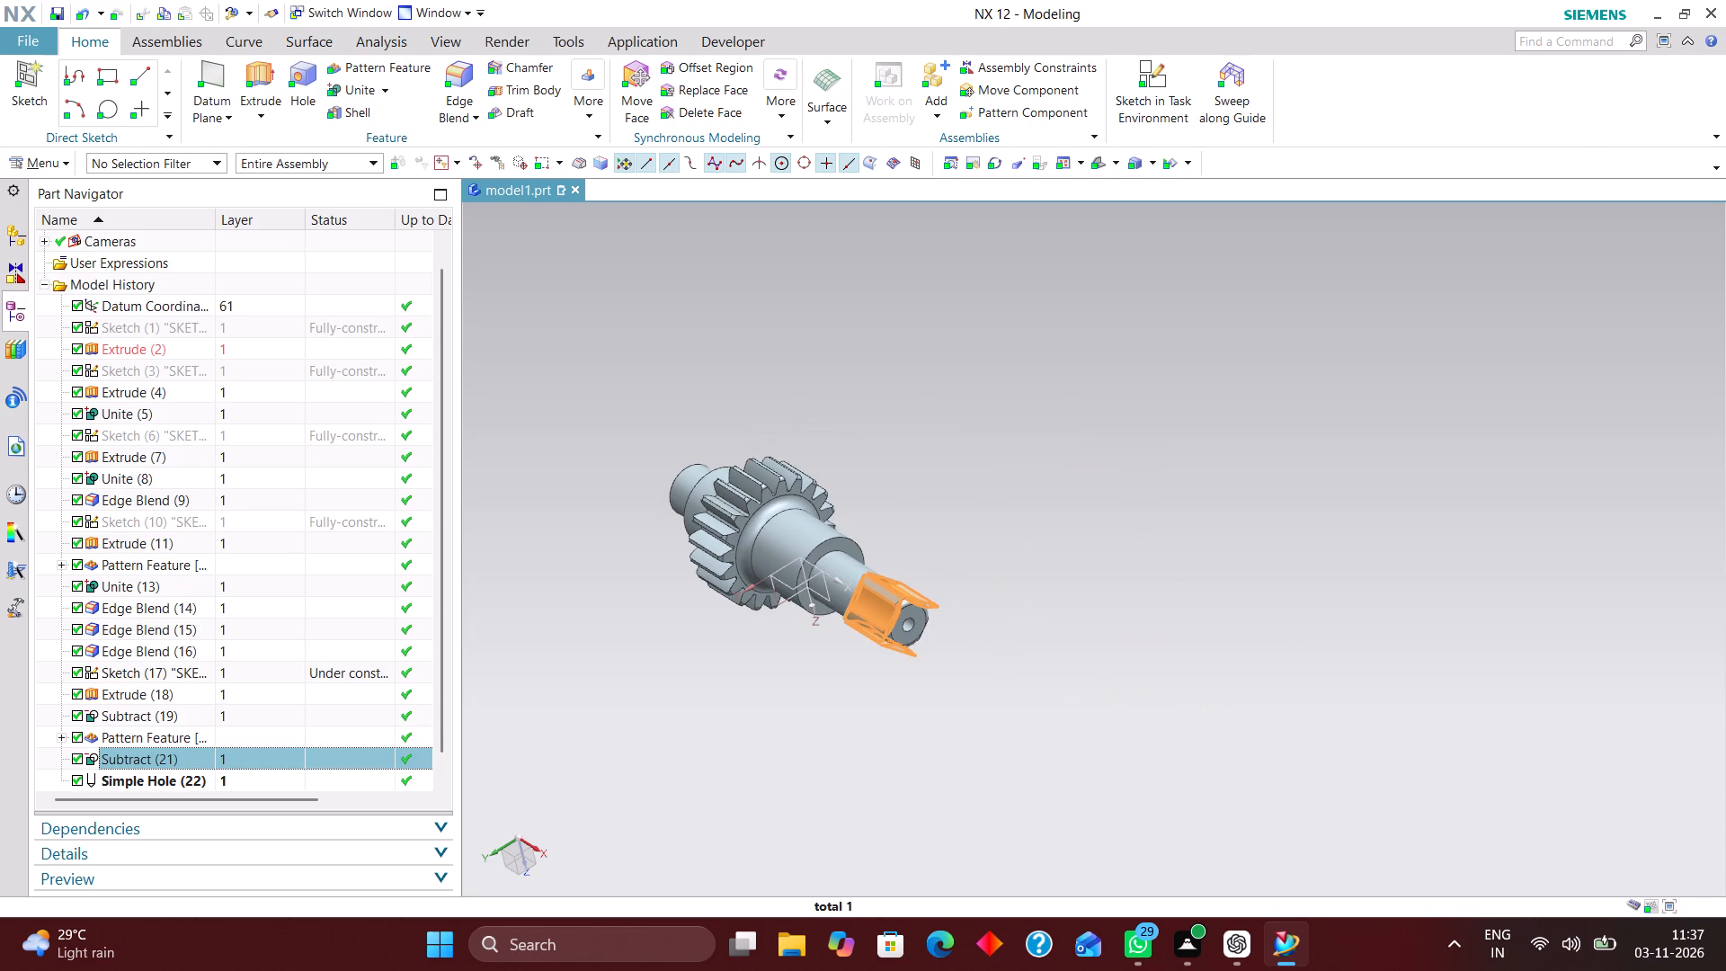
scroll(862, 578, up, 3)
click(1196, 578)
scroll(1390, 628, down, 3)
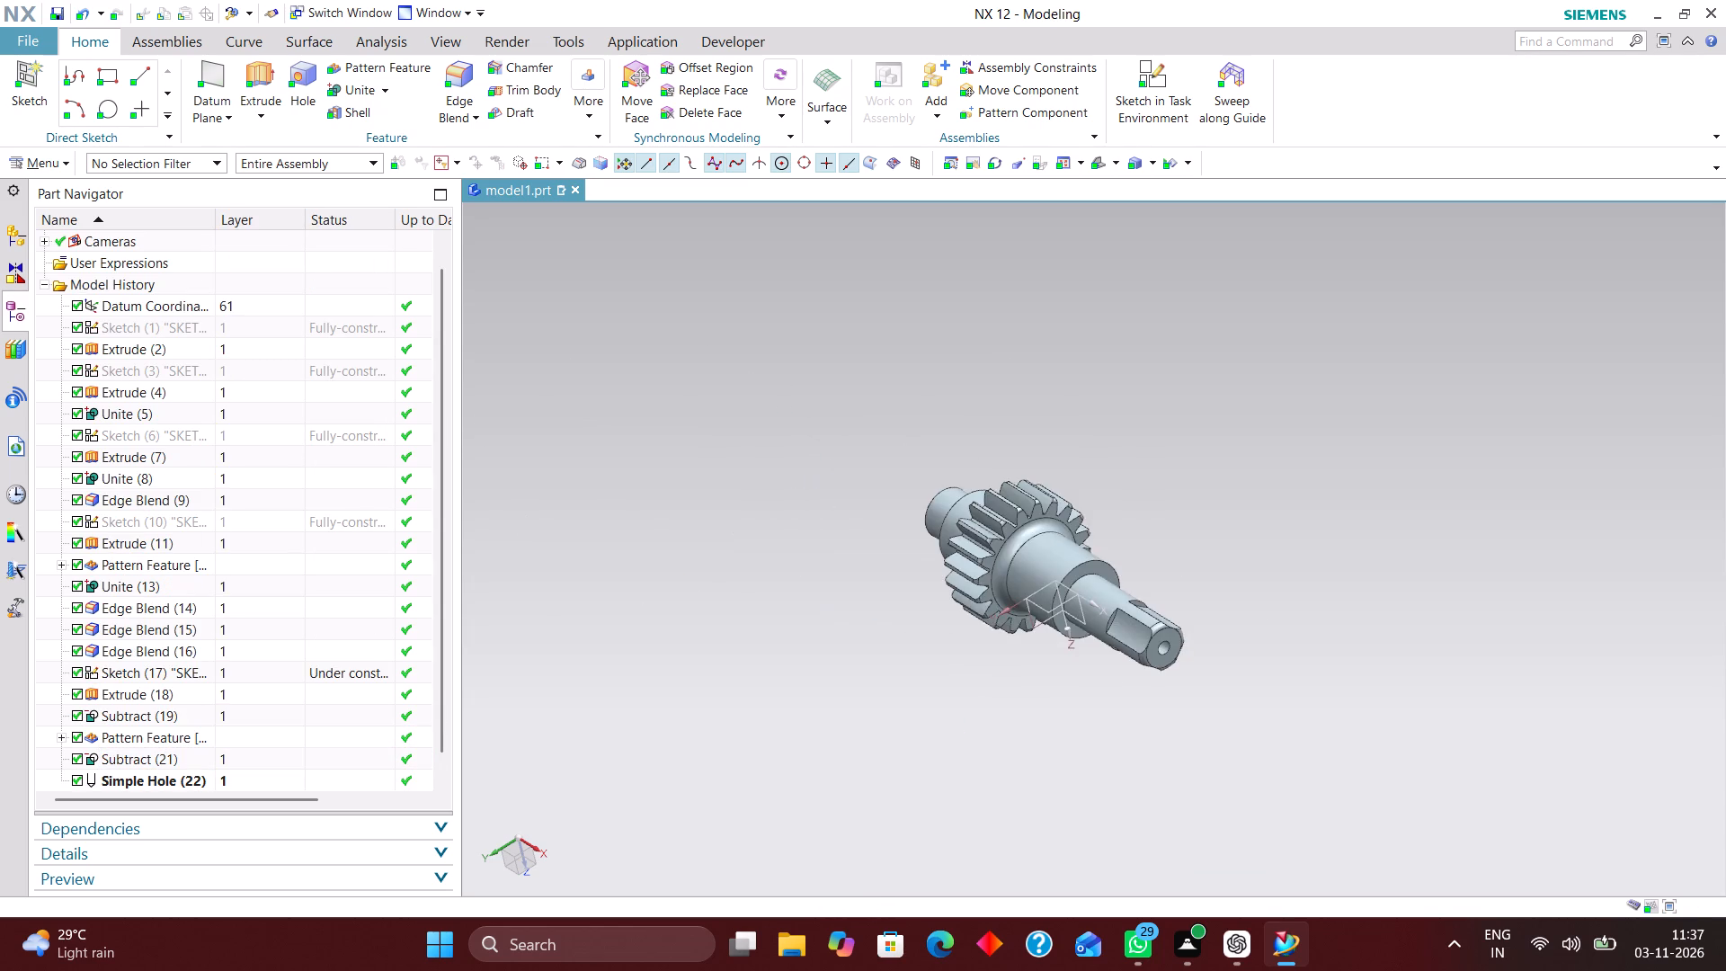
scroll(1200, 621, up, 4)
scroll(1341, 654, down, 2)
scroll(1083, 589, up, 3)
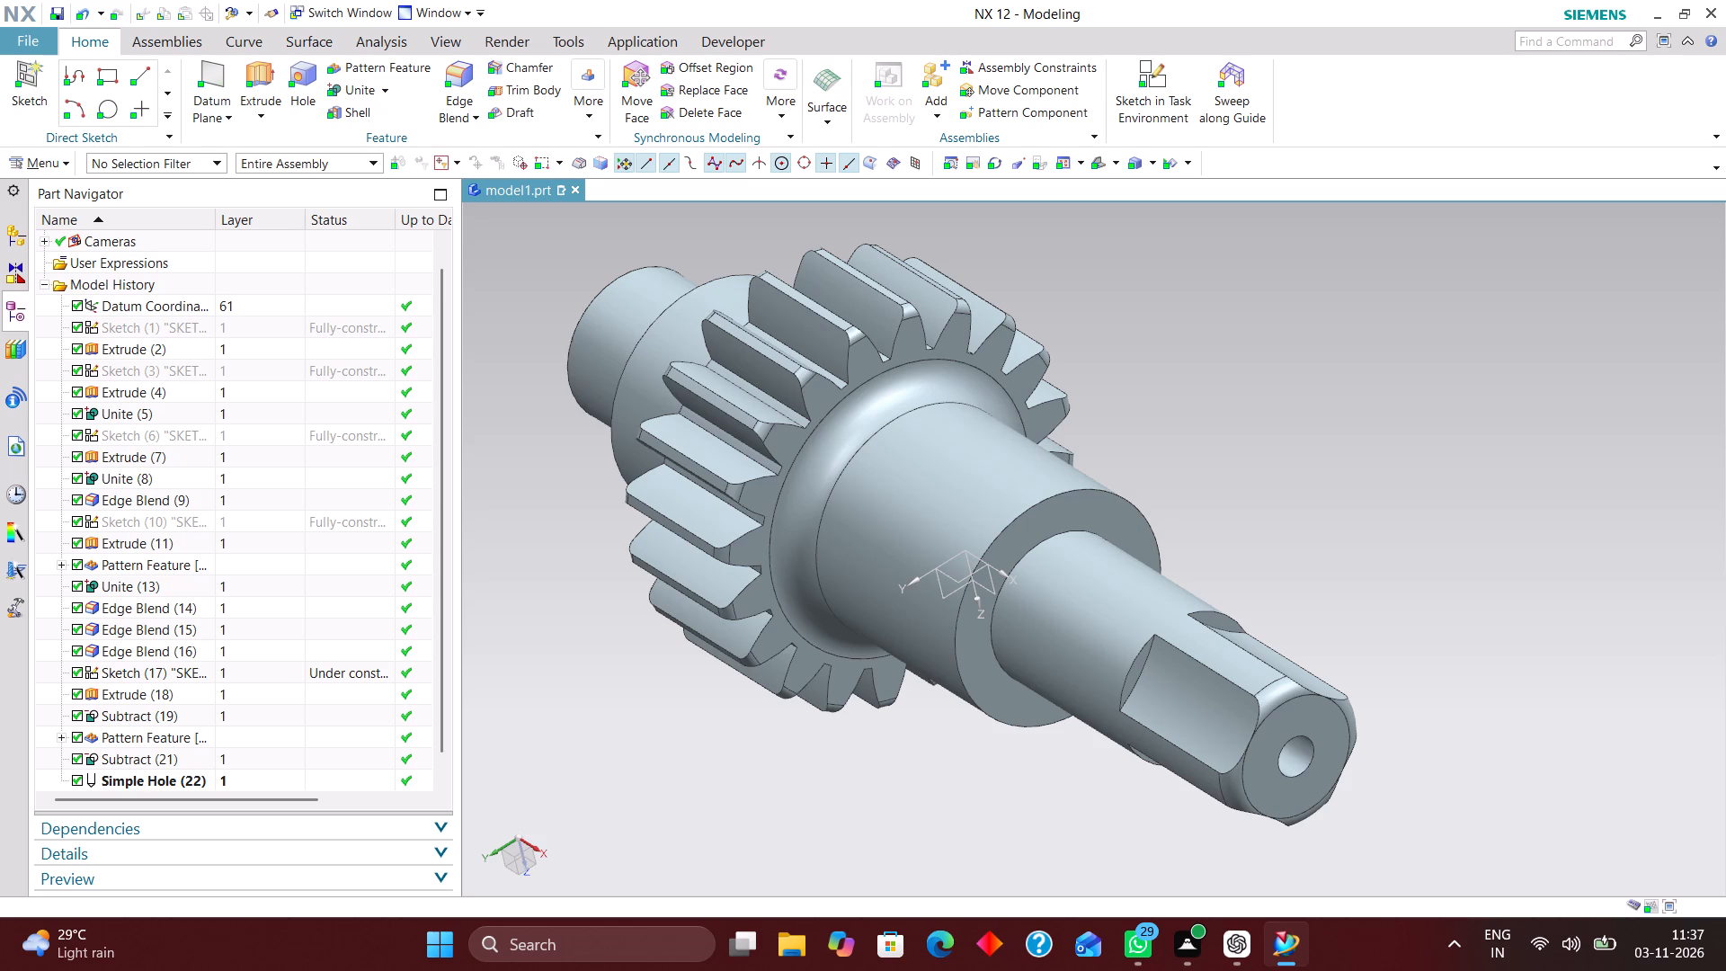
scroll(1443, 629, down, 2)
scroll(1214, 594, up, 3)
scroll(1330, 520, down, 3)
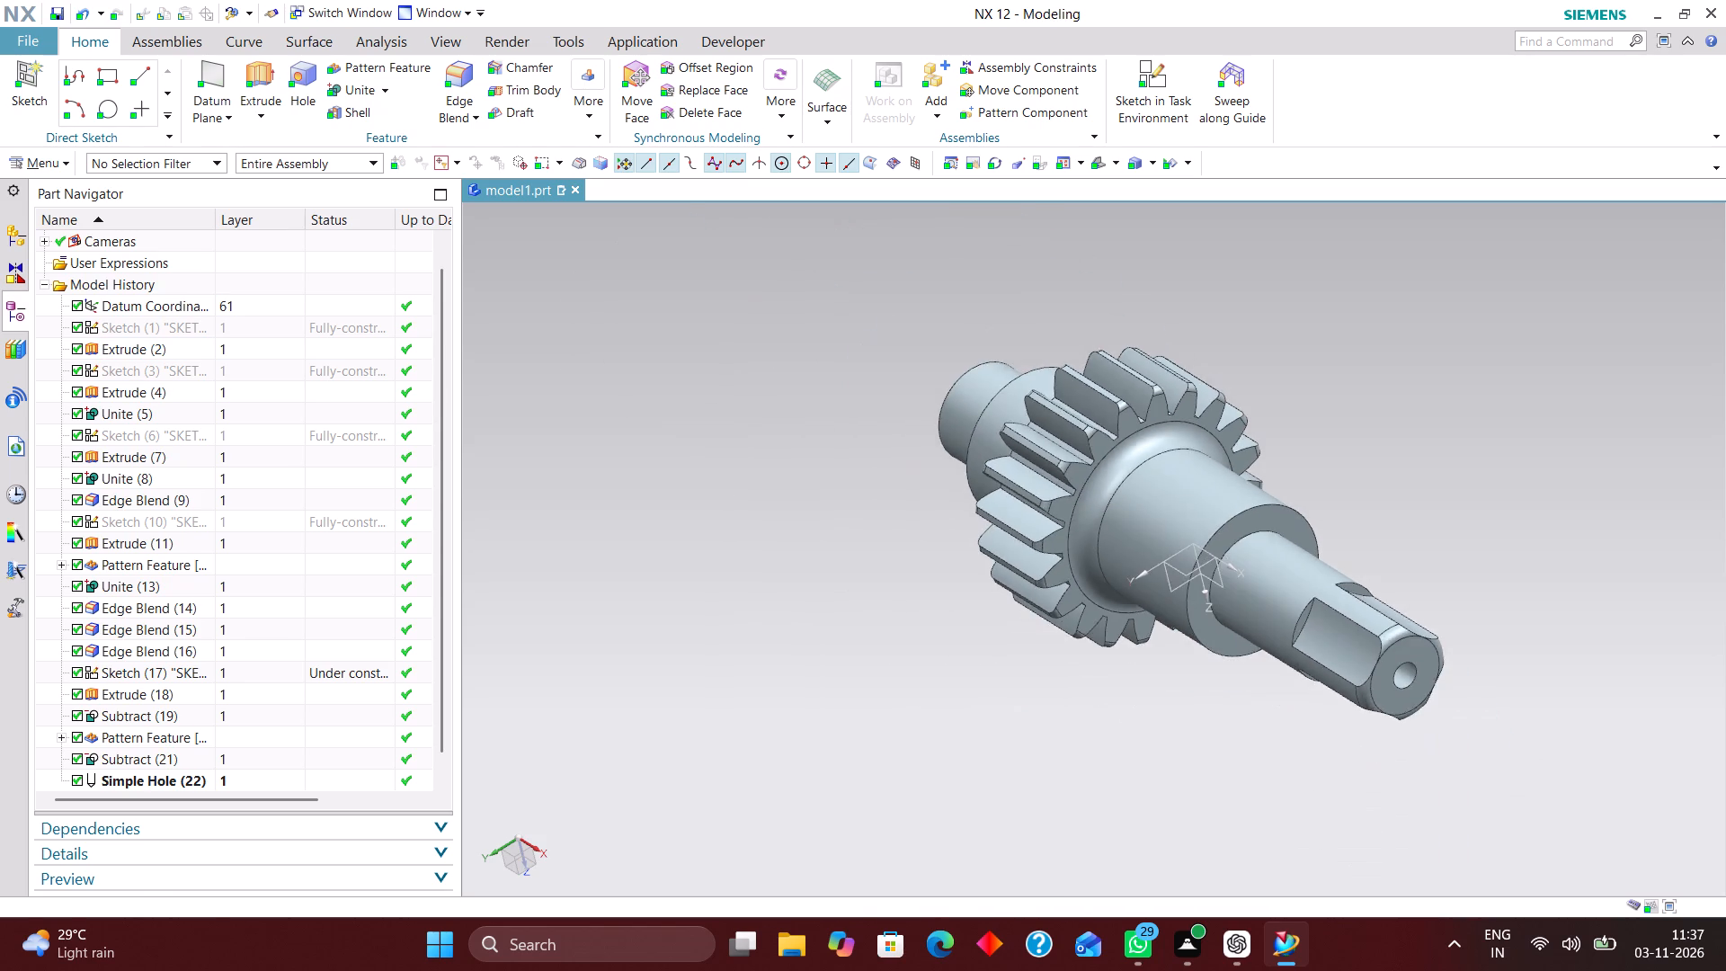
Examine the gear shaft from both ends, including the recesses and the centre hole in the thin end.
middle_drag(1389, 523, 1394, 501)
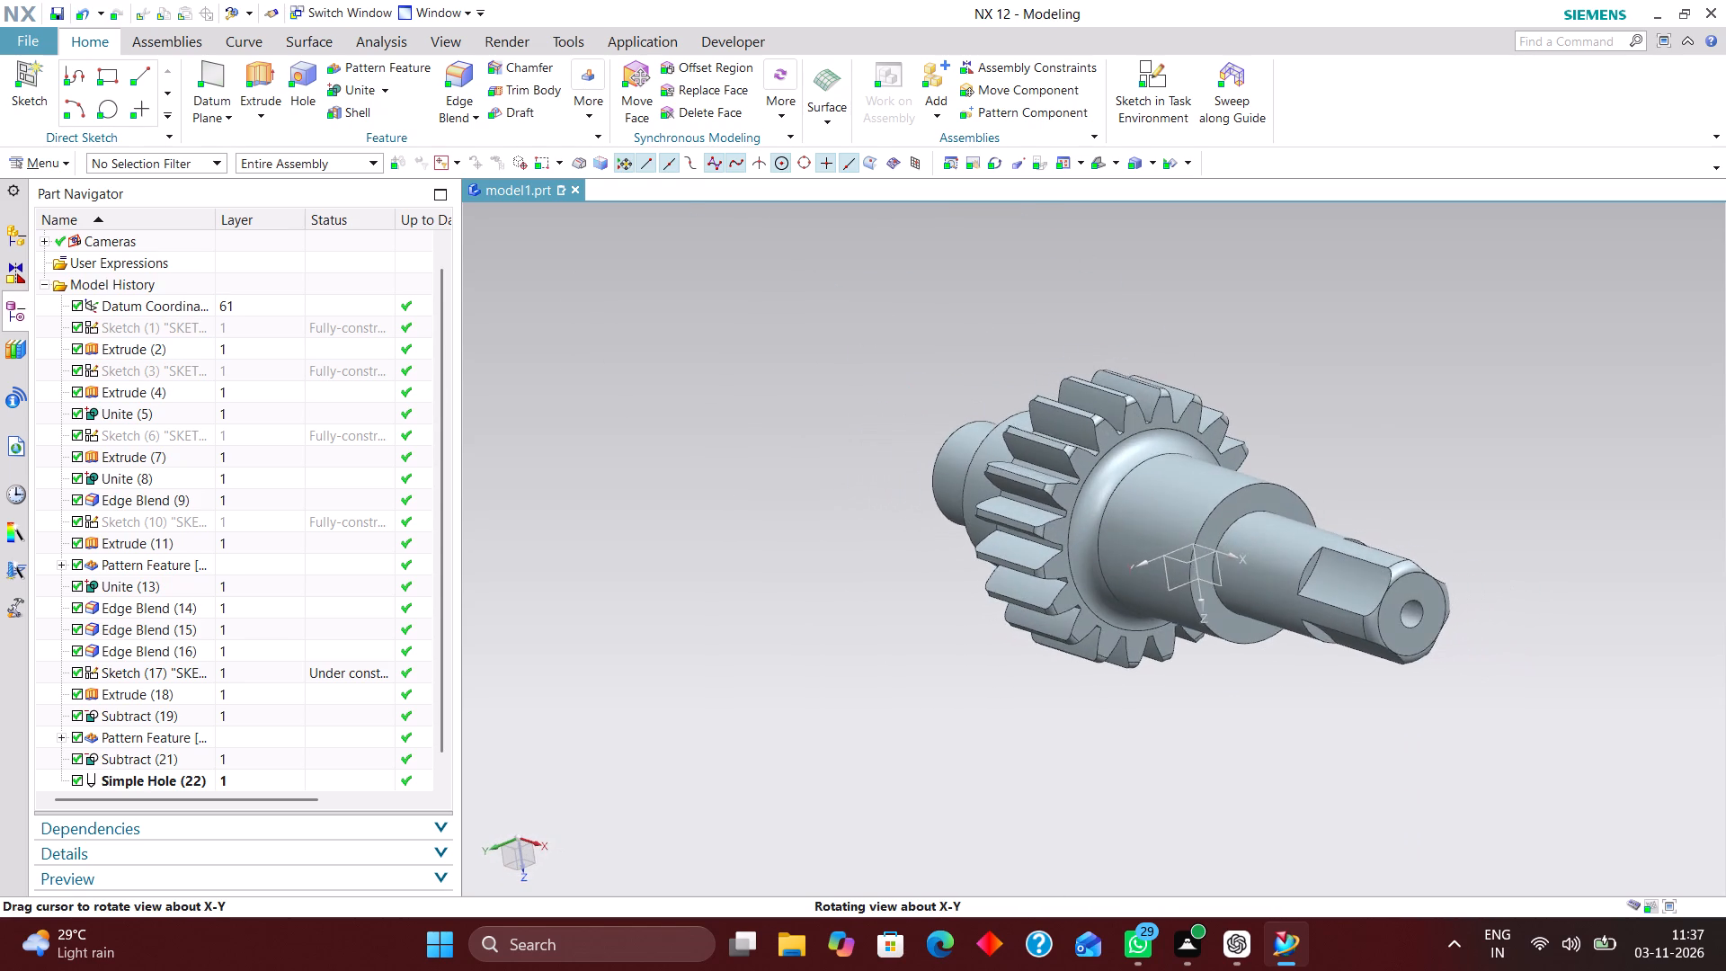
middle_drag(1394, 501, 1357, 679)
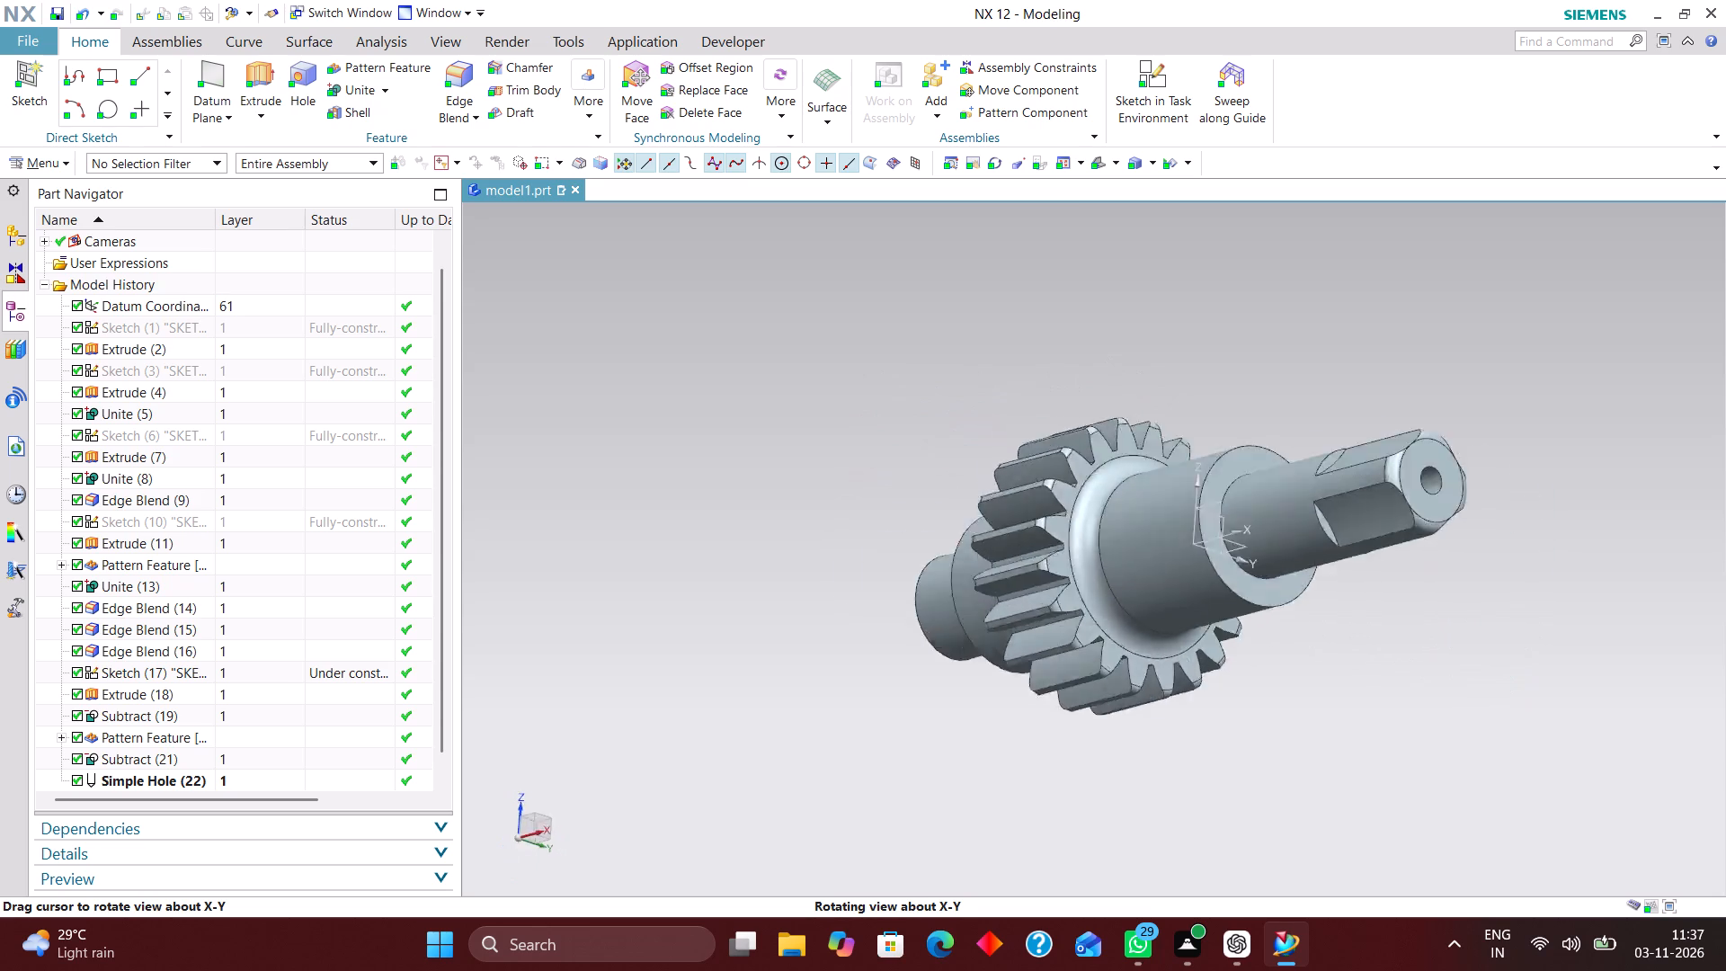
middle_drag(1357, 679, 1456, 848)
scroll(1415, 822, up, 1)
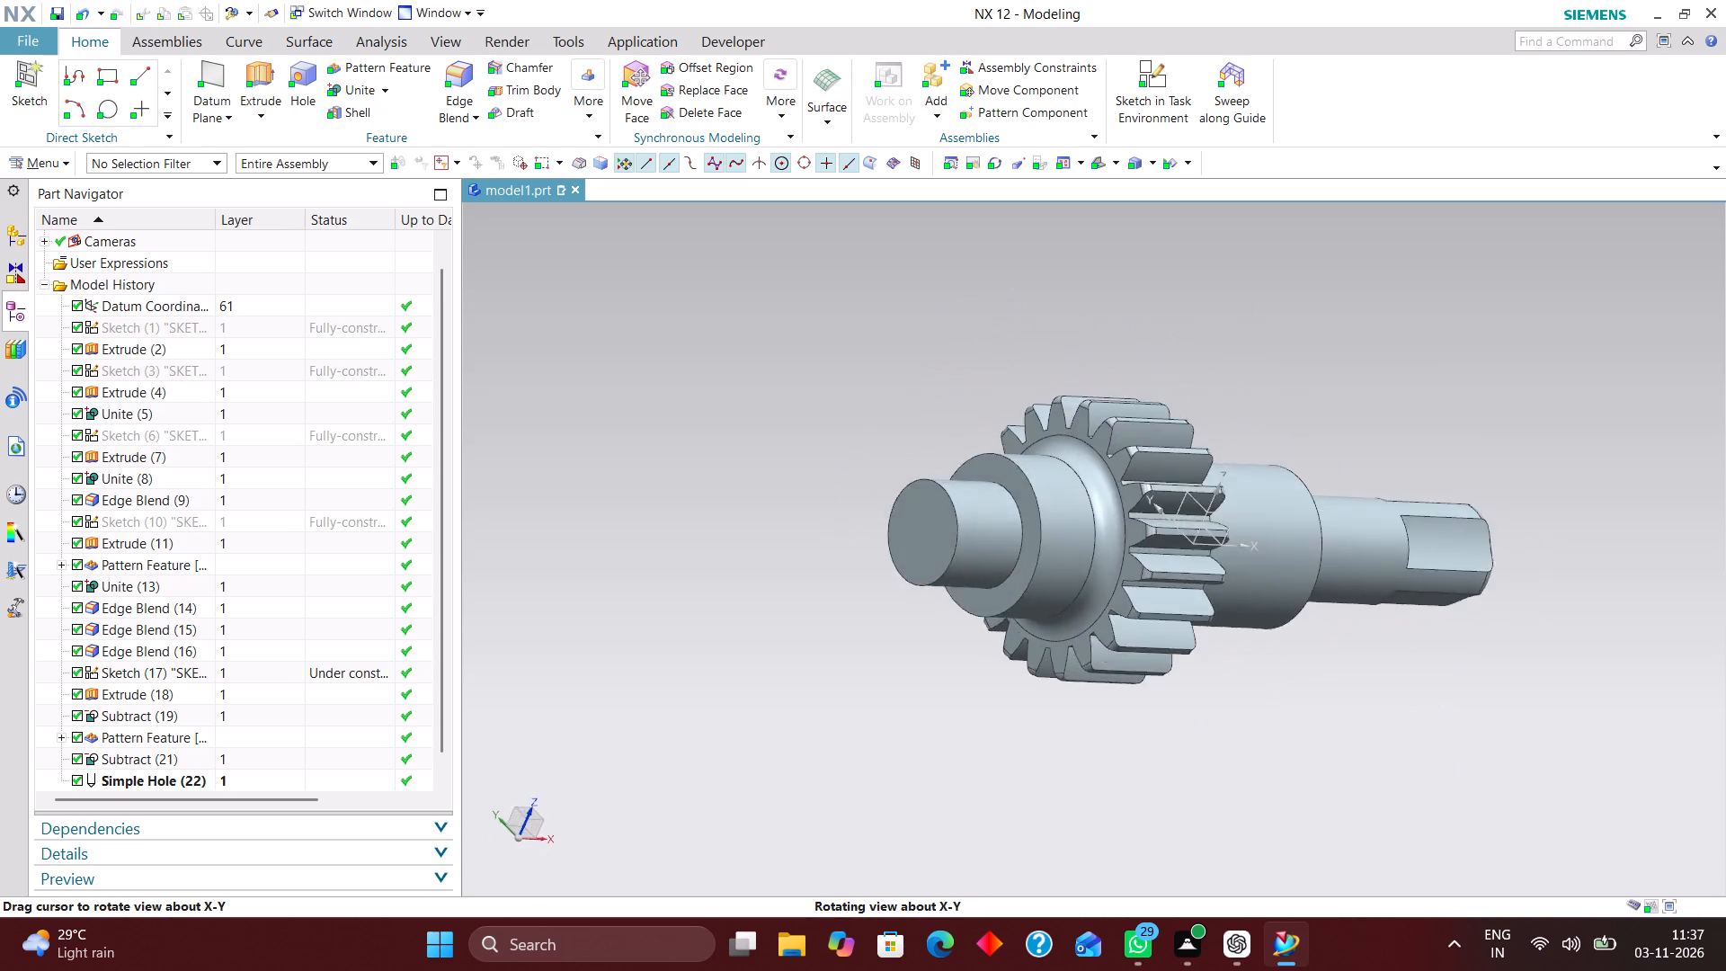
middle_drag(1456, 848, 1359, 820)
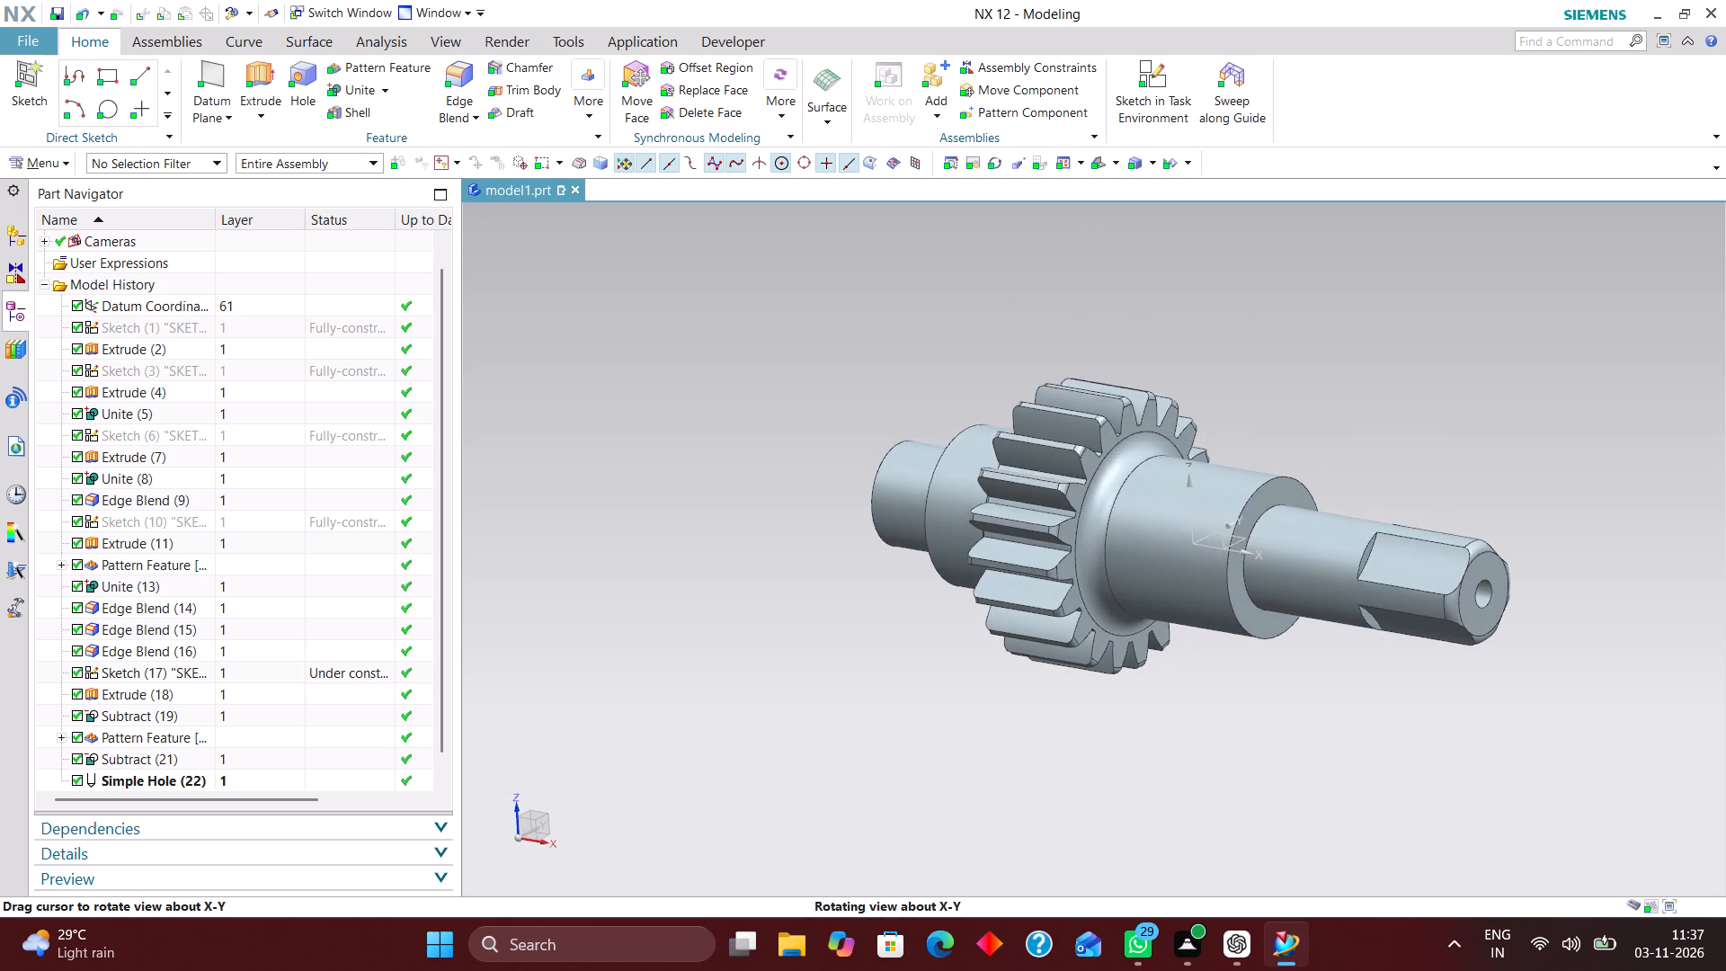
middle_drag(1359, 820, 1369, 844)
scroll(259, 556, down, 5)
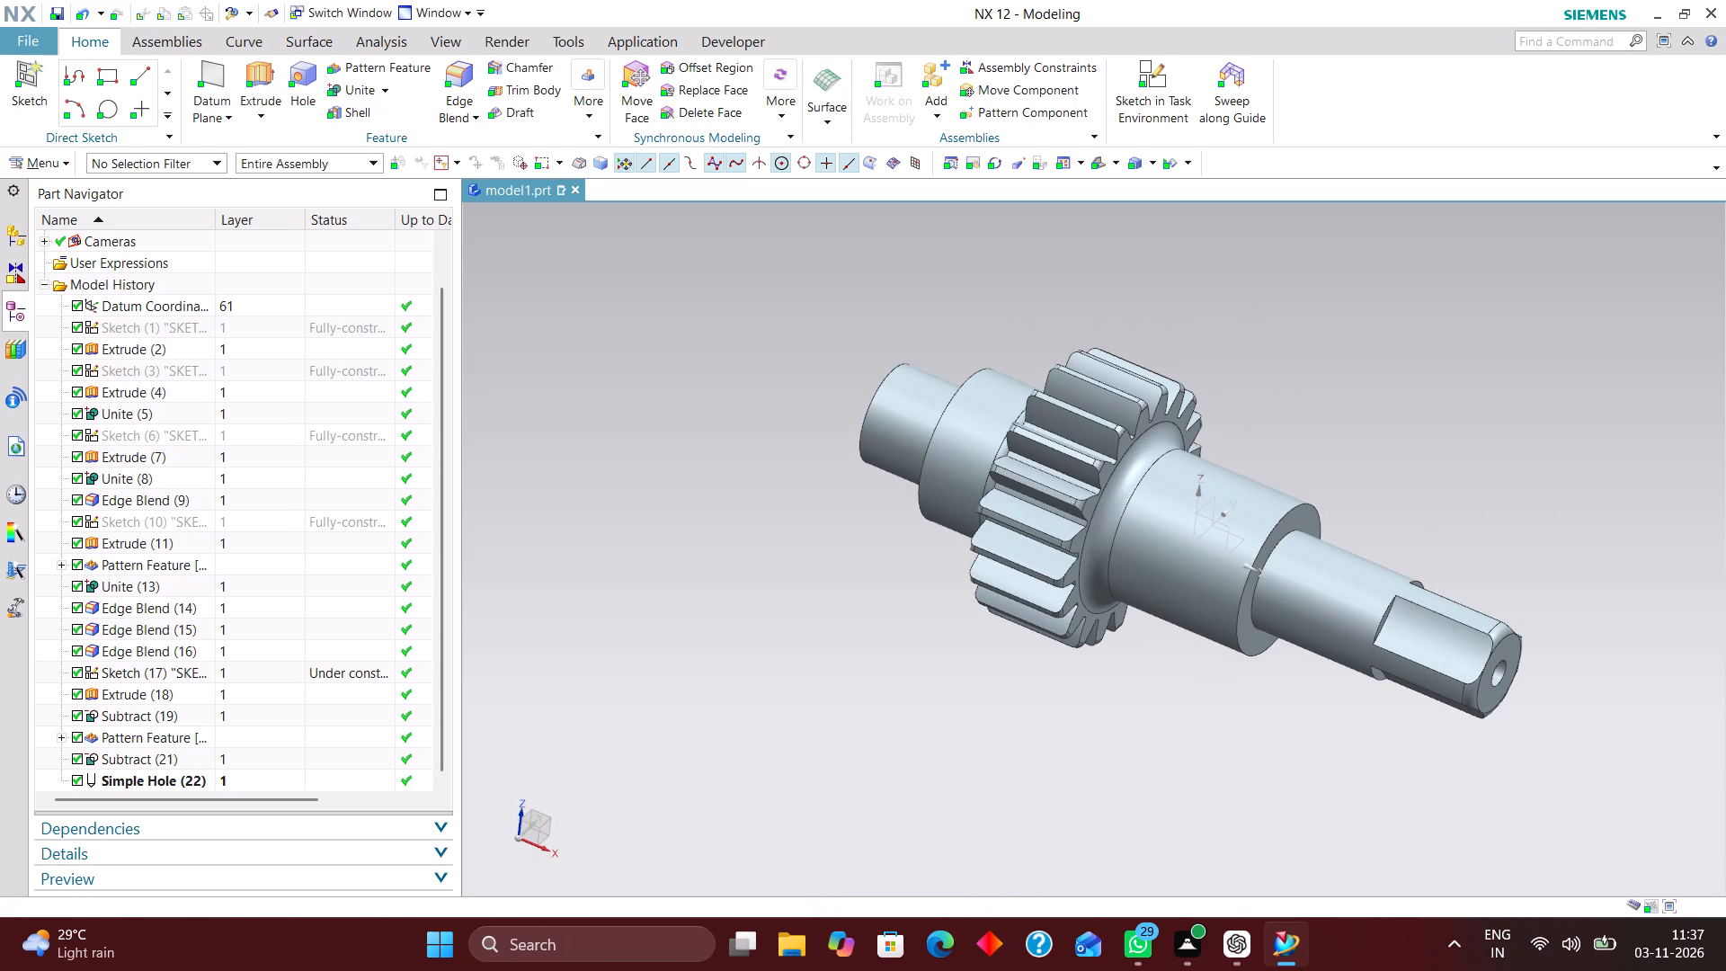
Move the datum coordinate system to layer 220 through its object display settings.
click(252, 281)
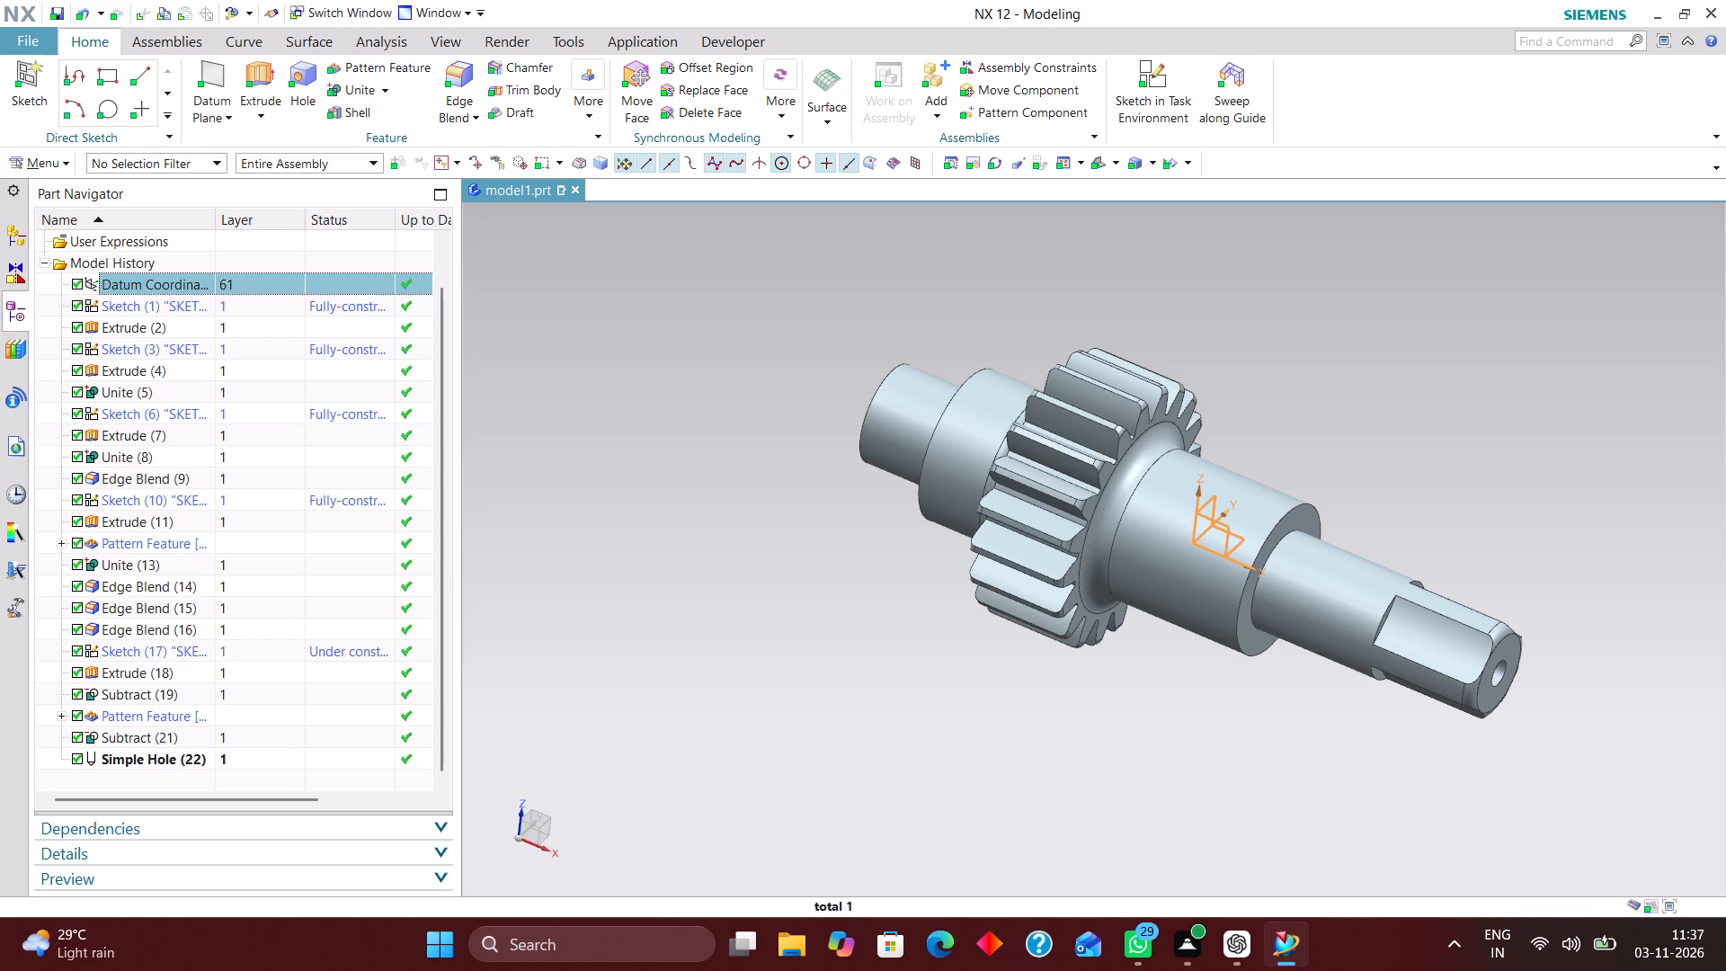
click(250, 282)
key(ctrl+j)
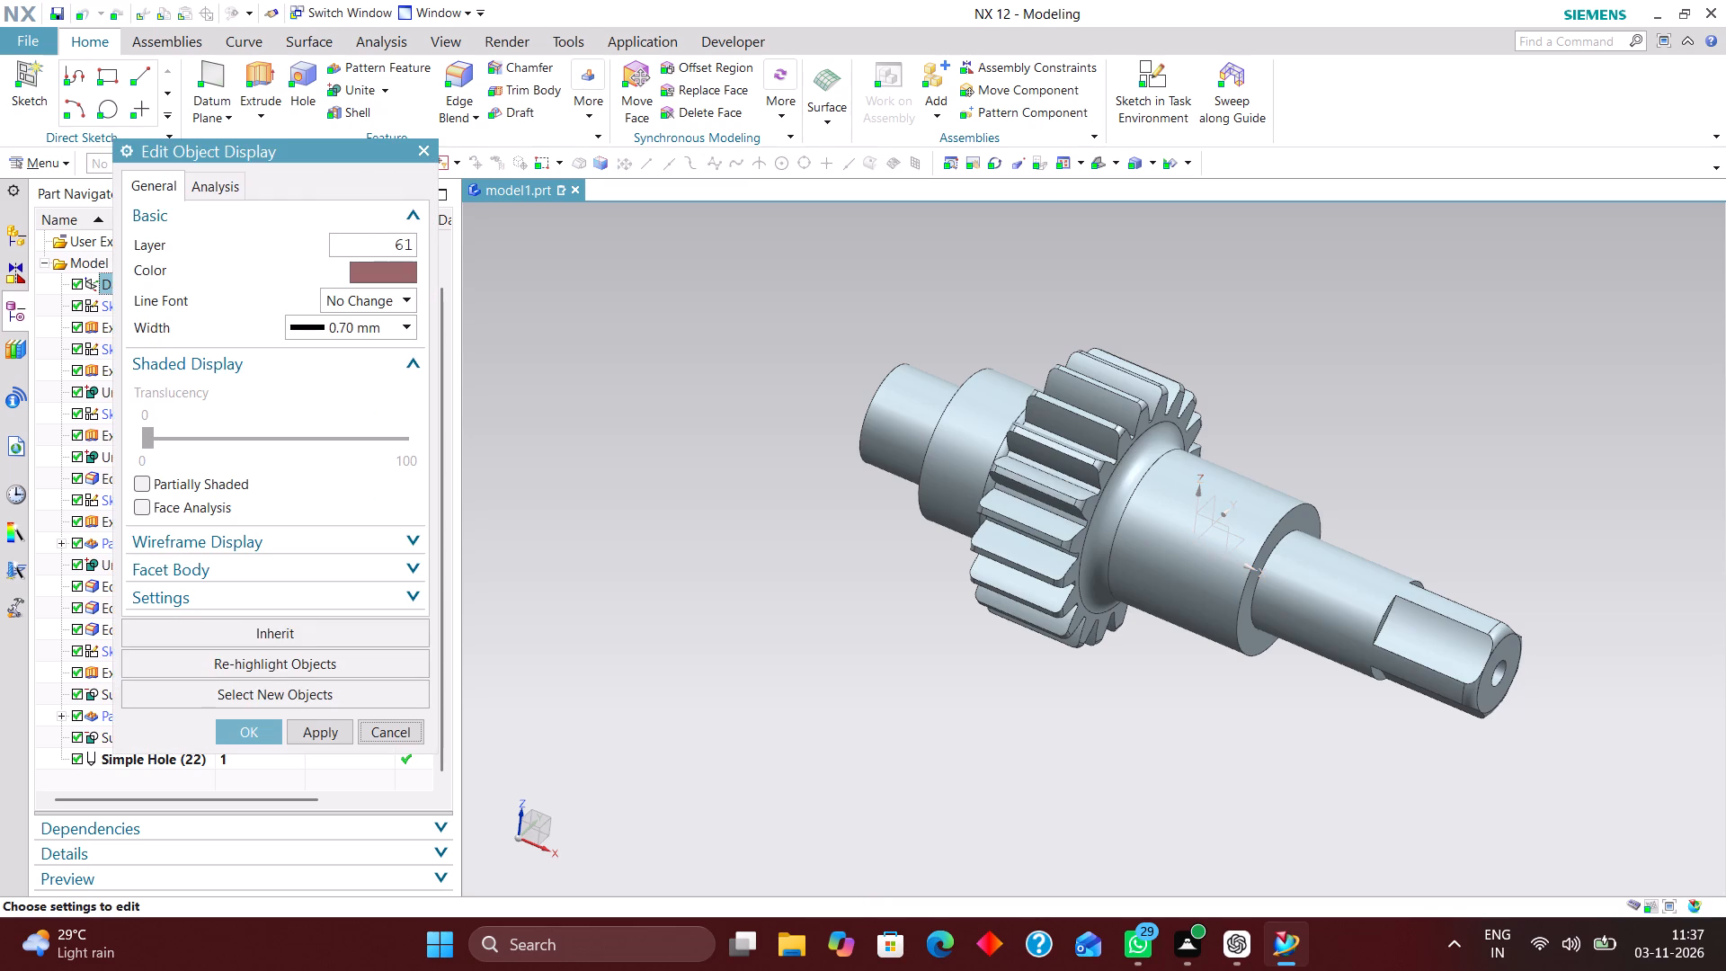
drag(366, 243, 601, 256)
key(2)
text(20)
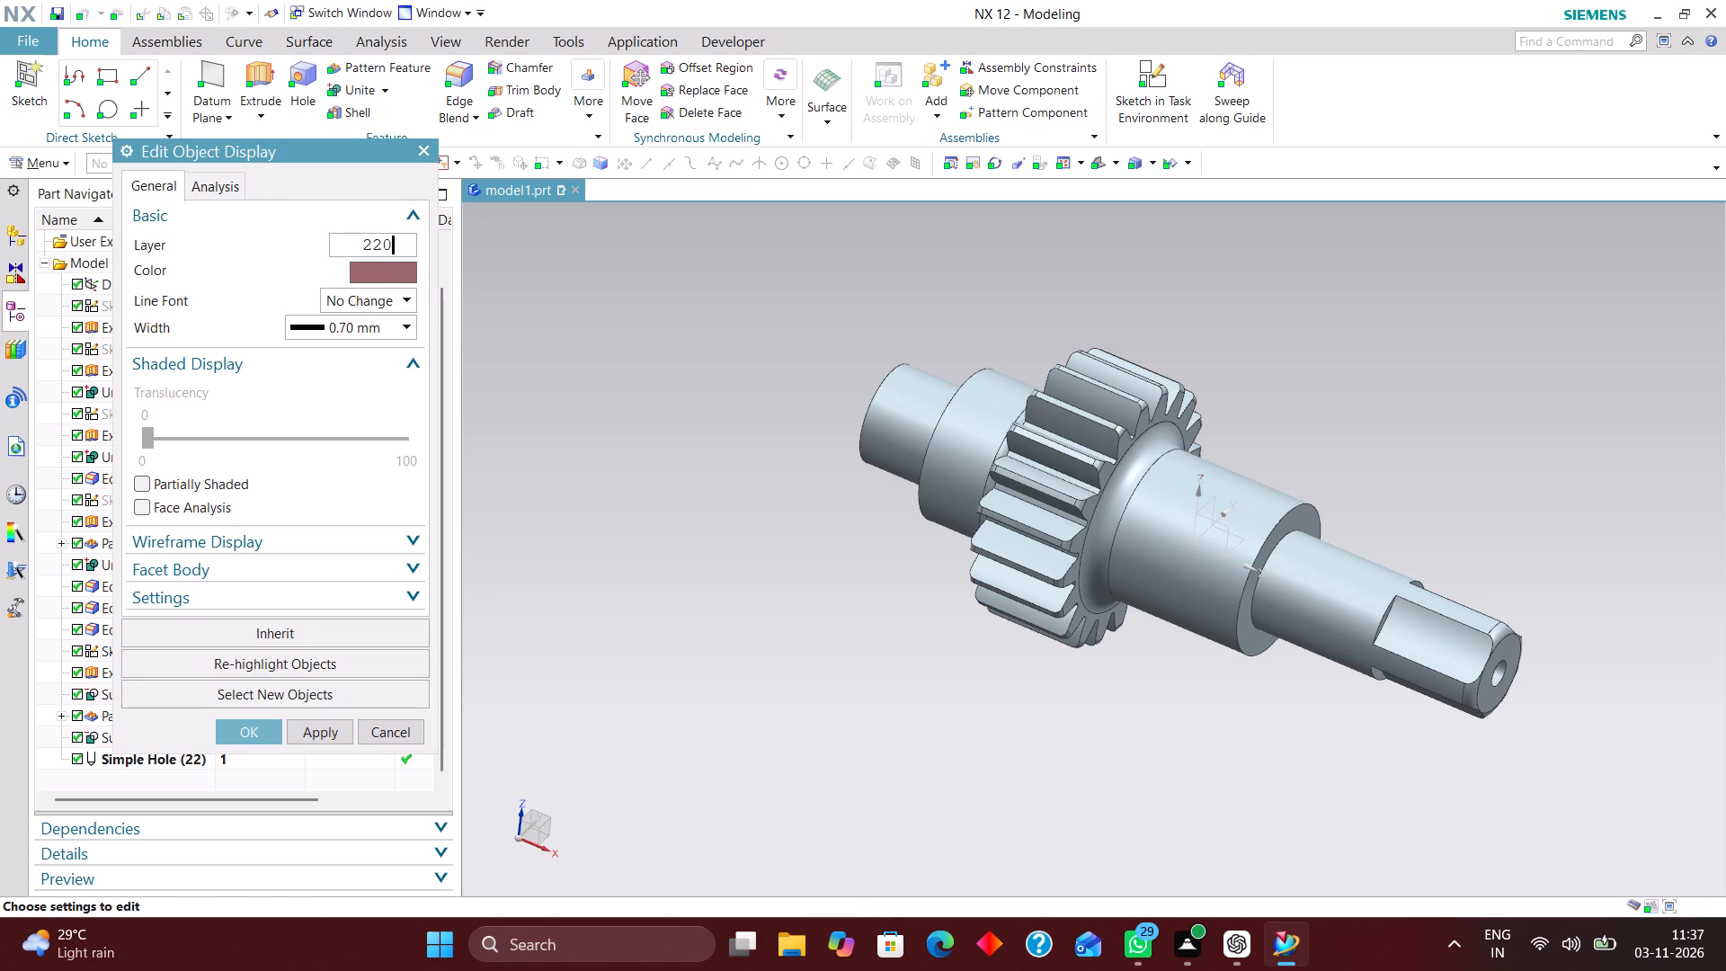
key(Return)
Move the first circle sketch, Sketch (1), to layer 11.
click(259, 306)
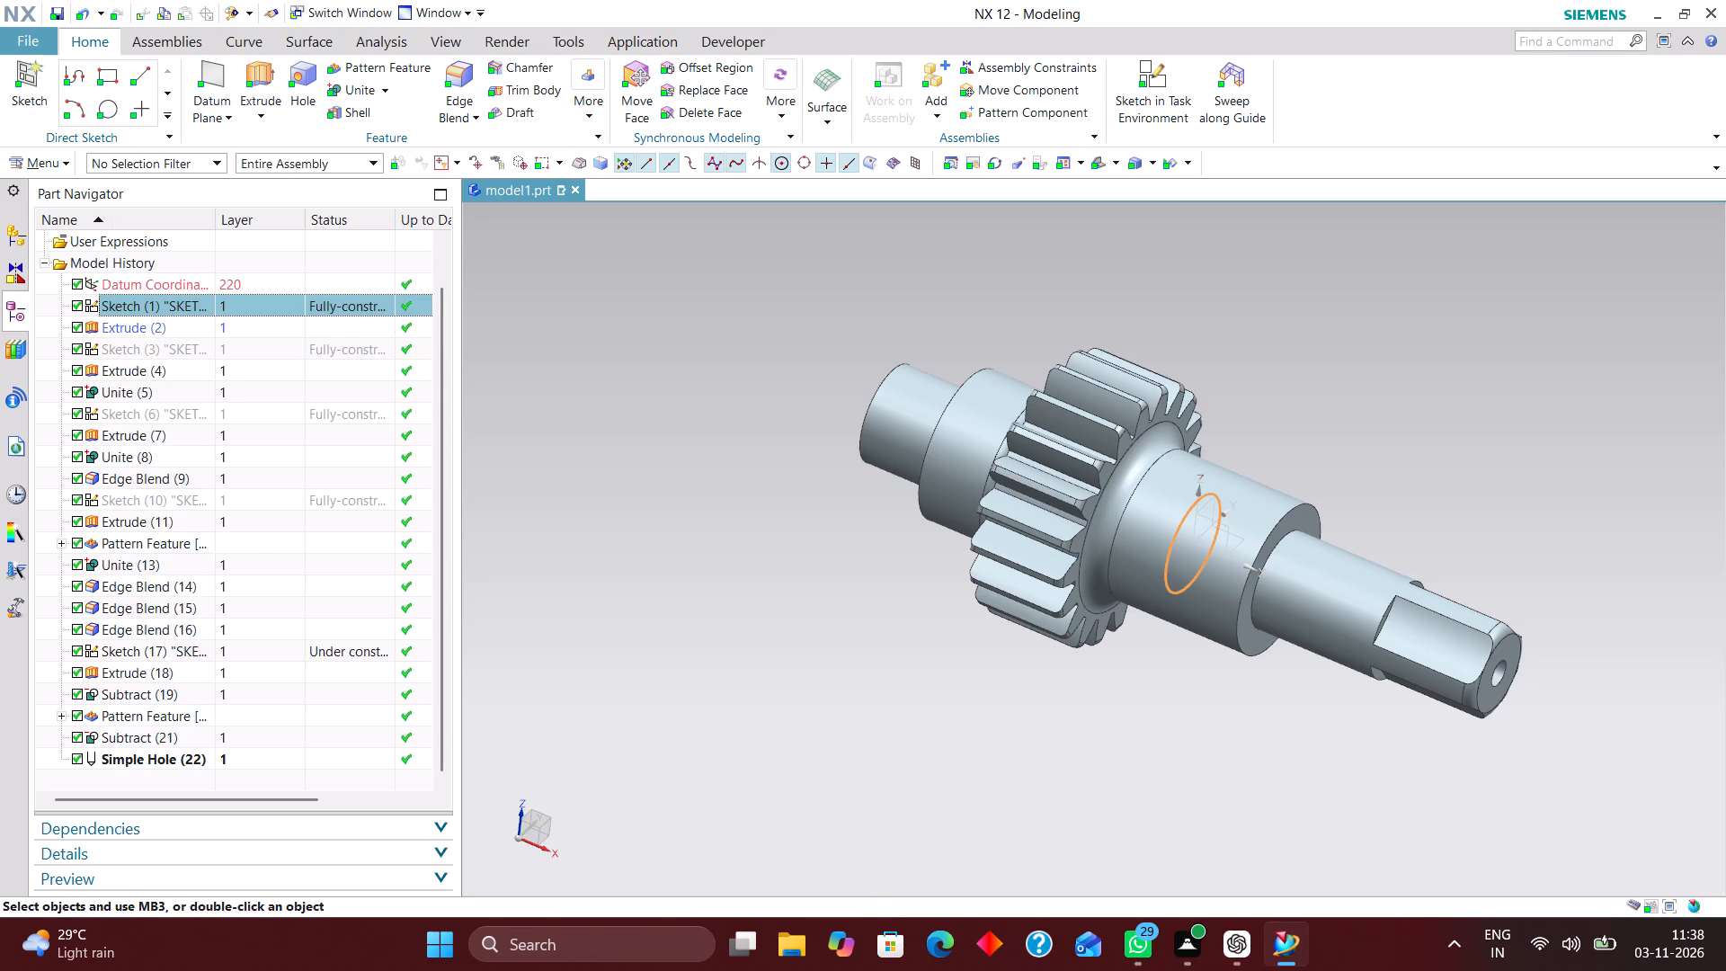
key(ctrl+j)
text(11)
key(Return)
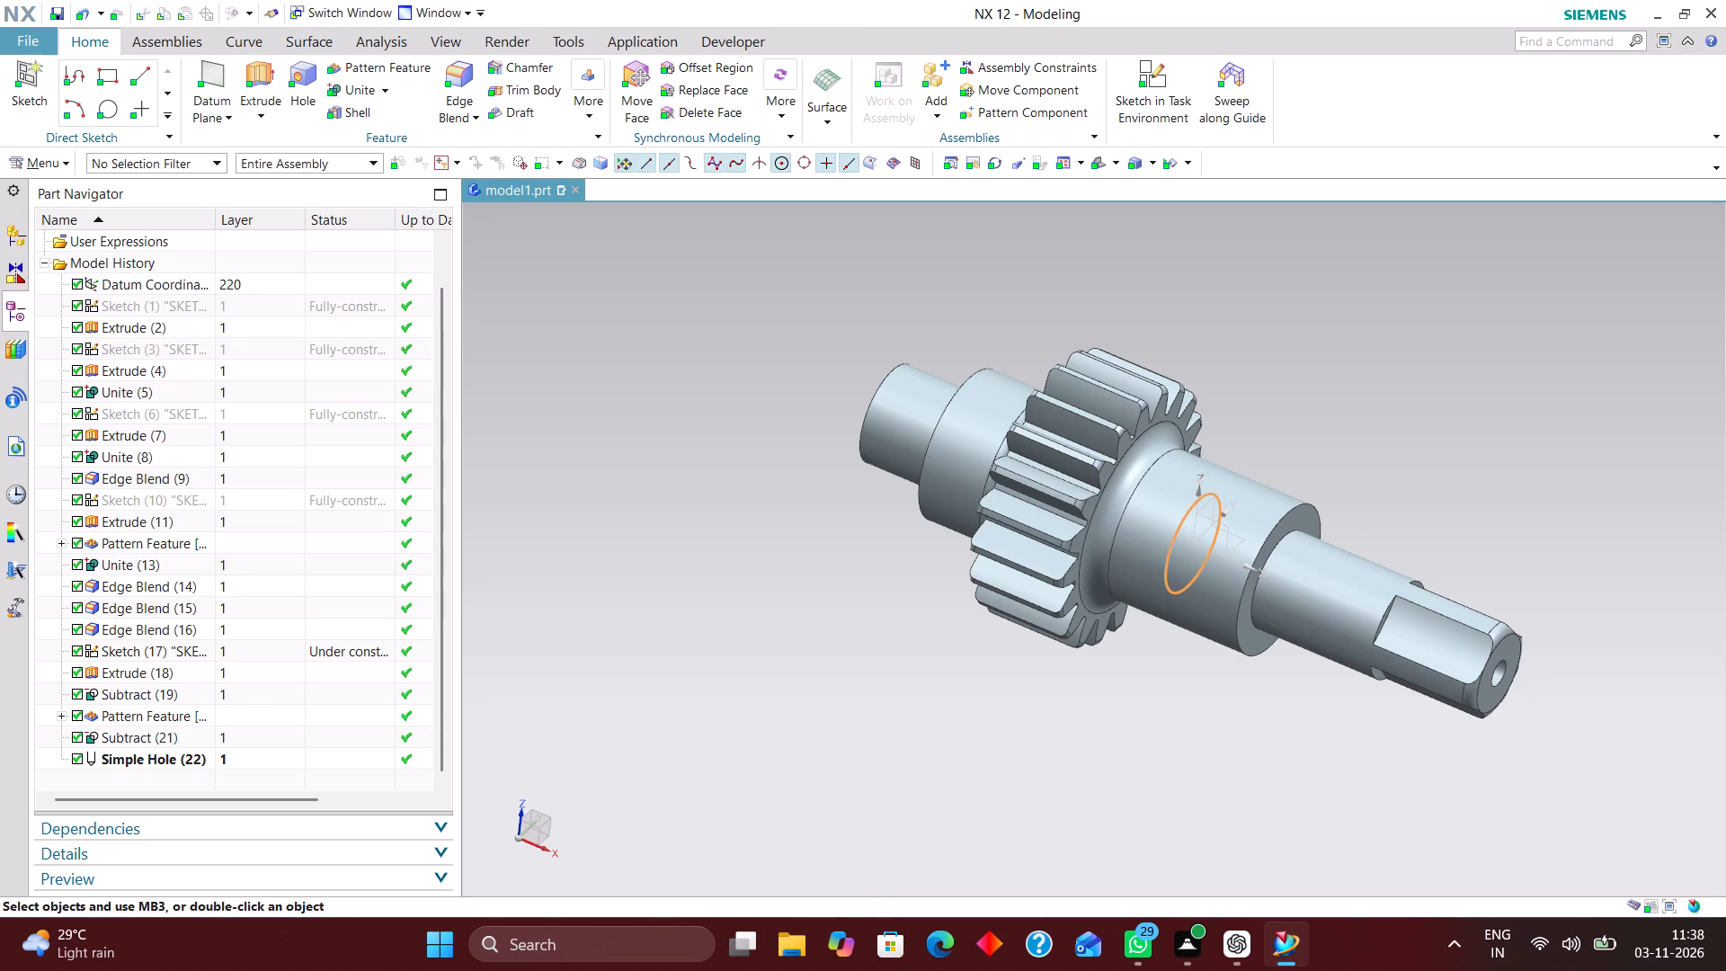
Move the gear shaft's solid body to layer 2, selecting it through Extrude (2) in the history.
click(254, 331)
key(ctrl+j)
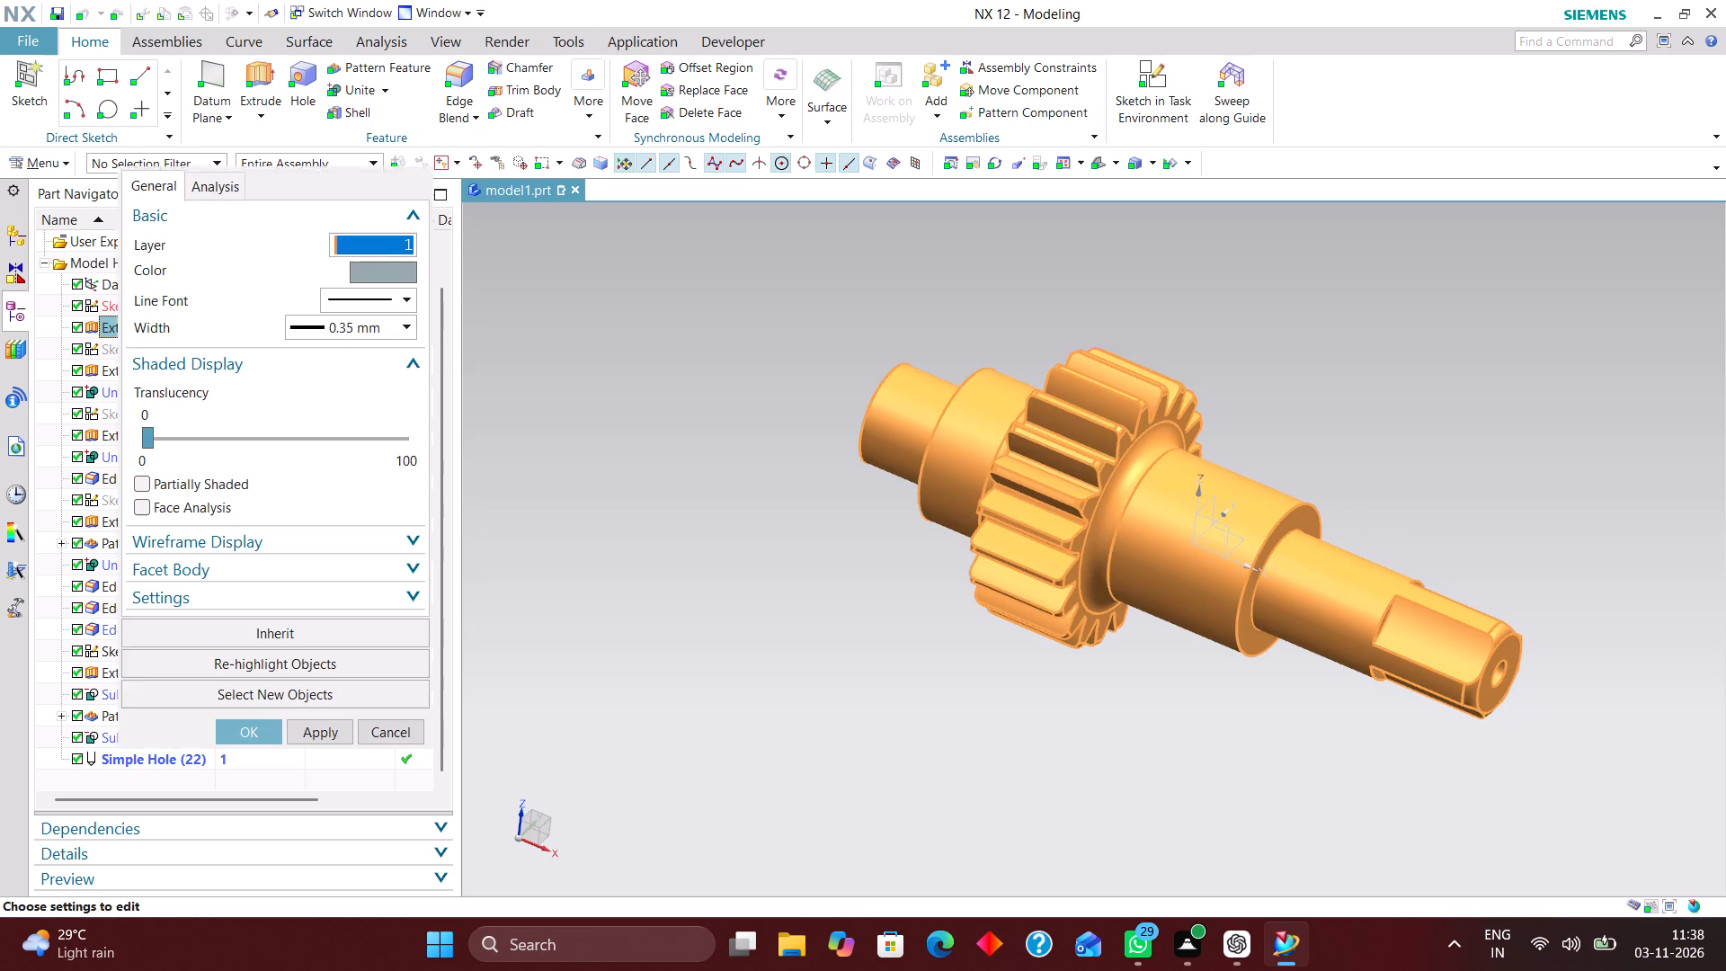
key(2)
key(Return)
Move the second circle sketch, Sketch (3), to layer 12.
click(251, 346)
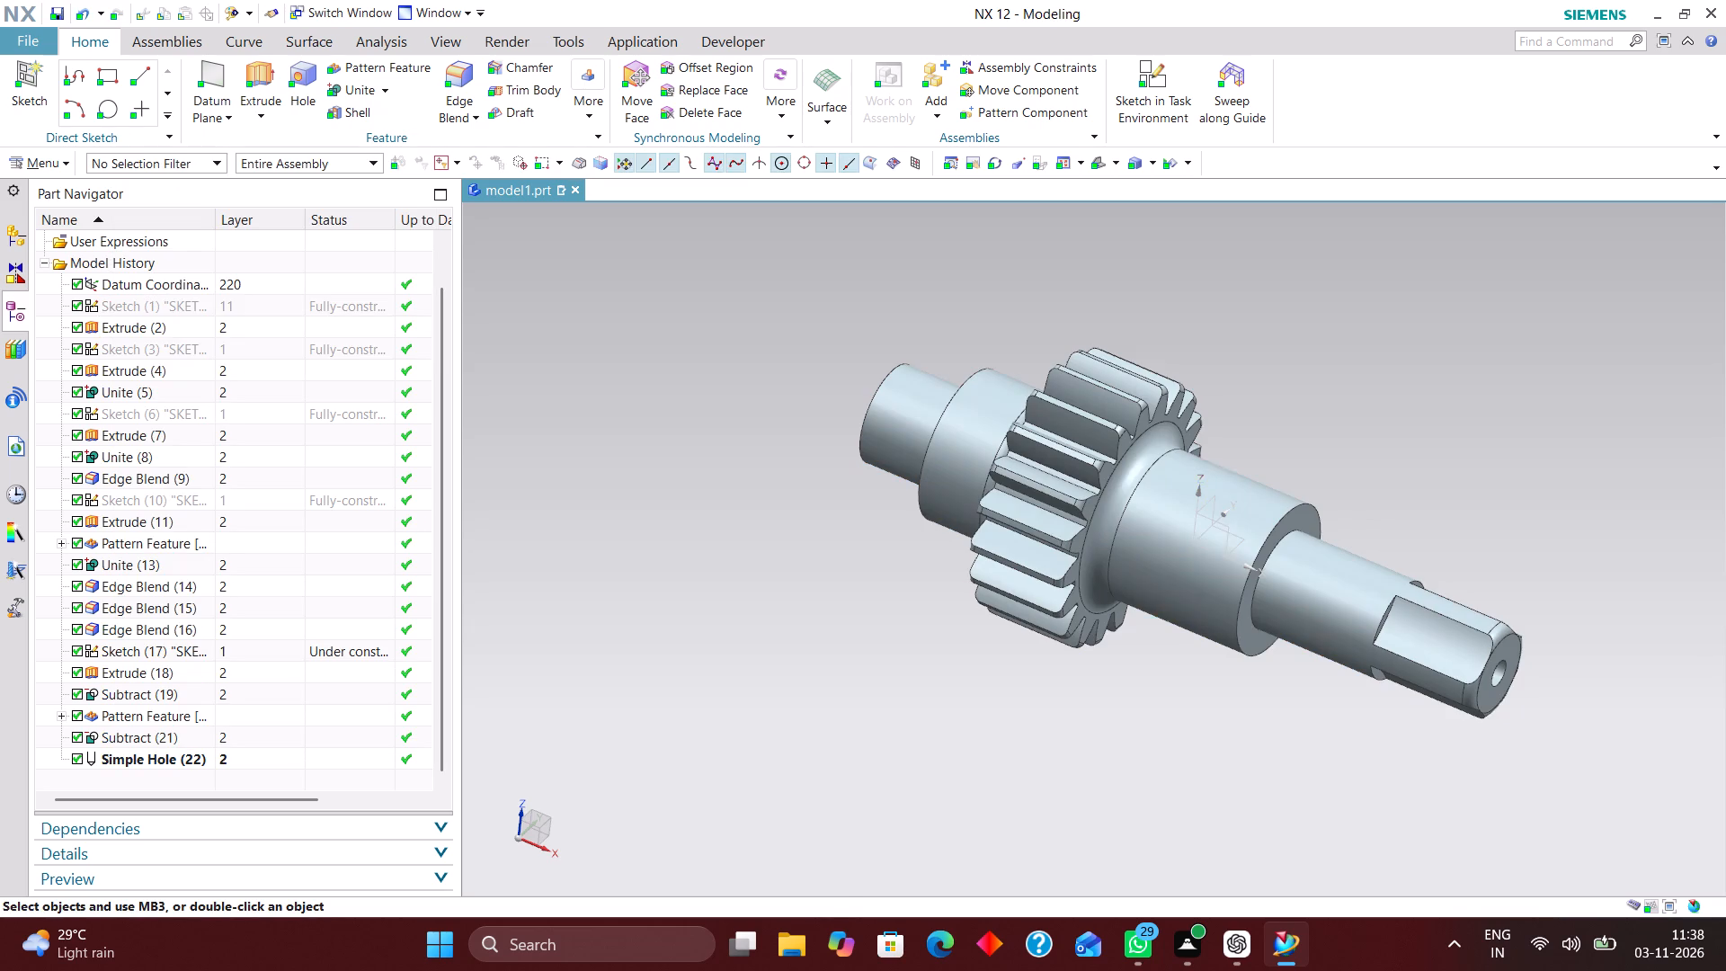
key(ctrl+j)
key(1)
key(2)
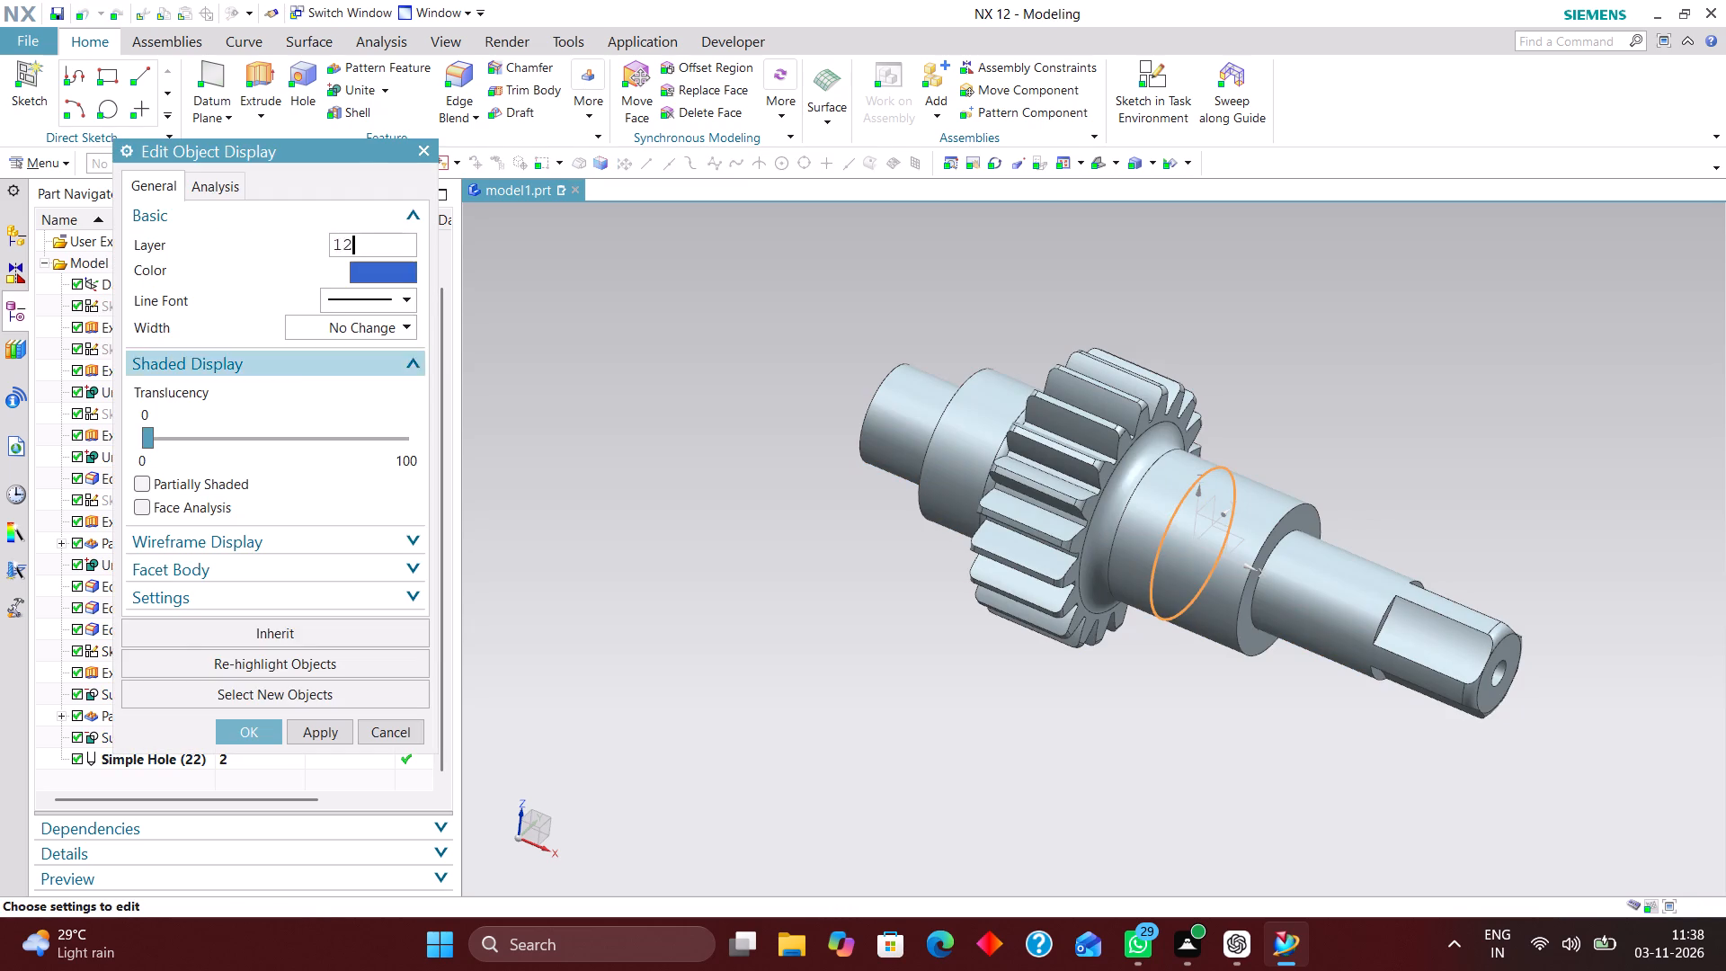
key(Return)
Move the third circle sketch, Sketch (6), to layer 13.
click(248, 408)
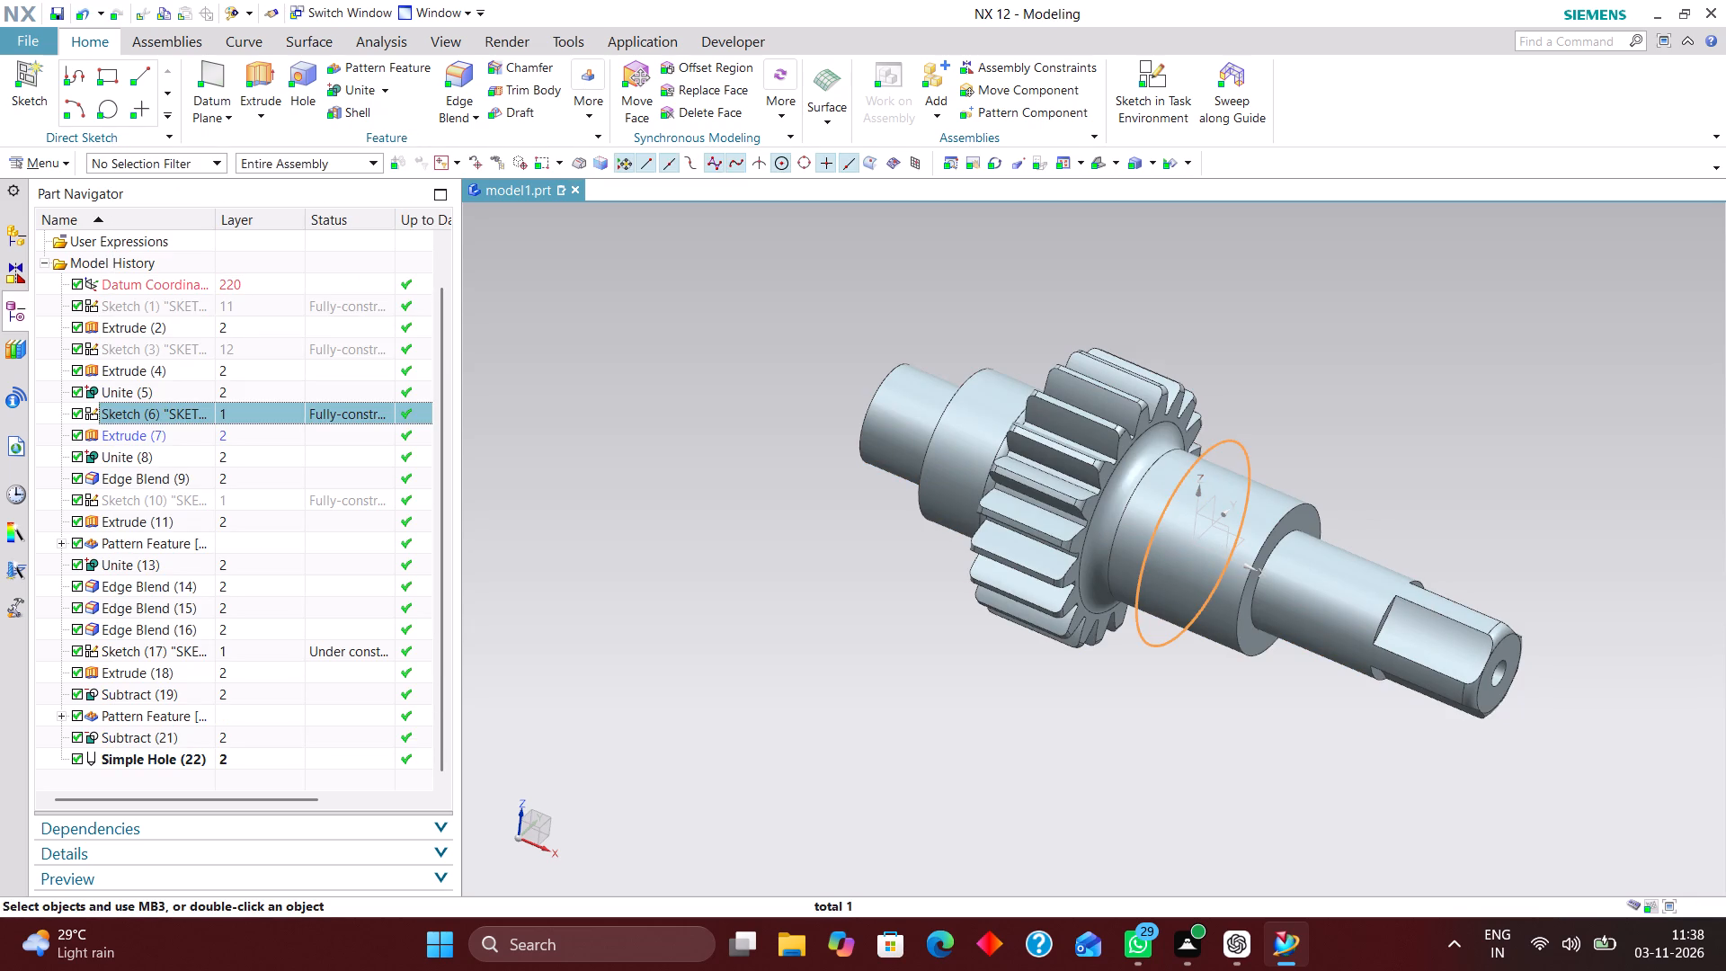
key(ctrl+j)
key(1)
key(3)
key(Return)
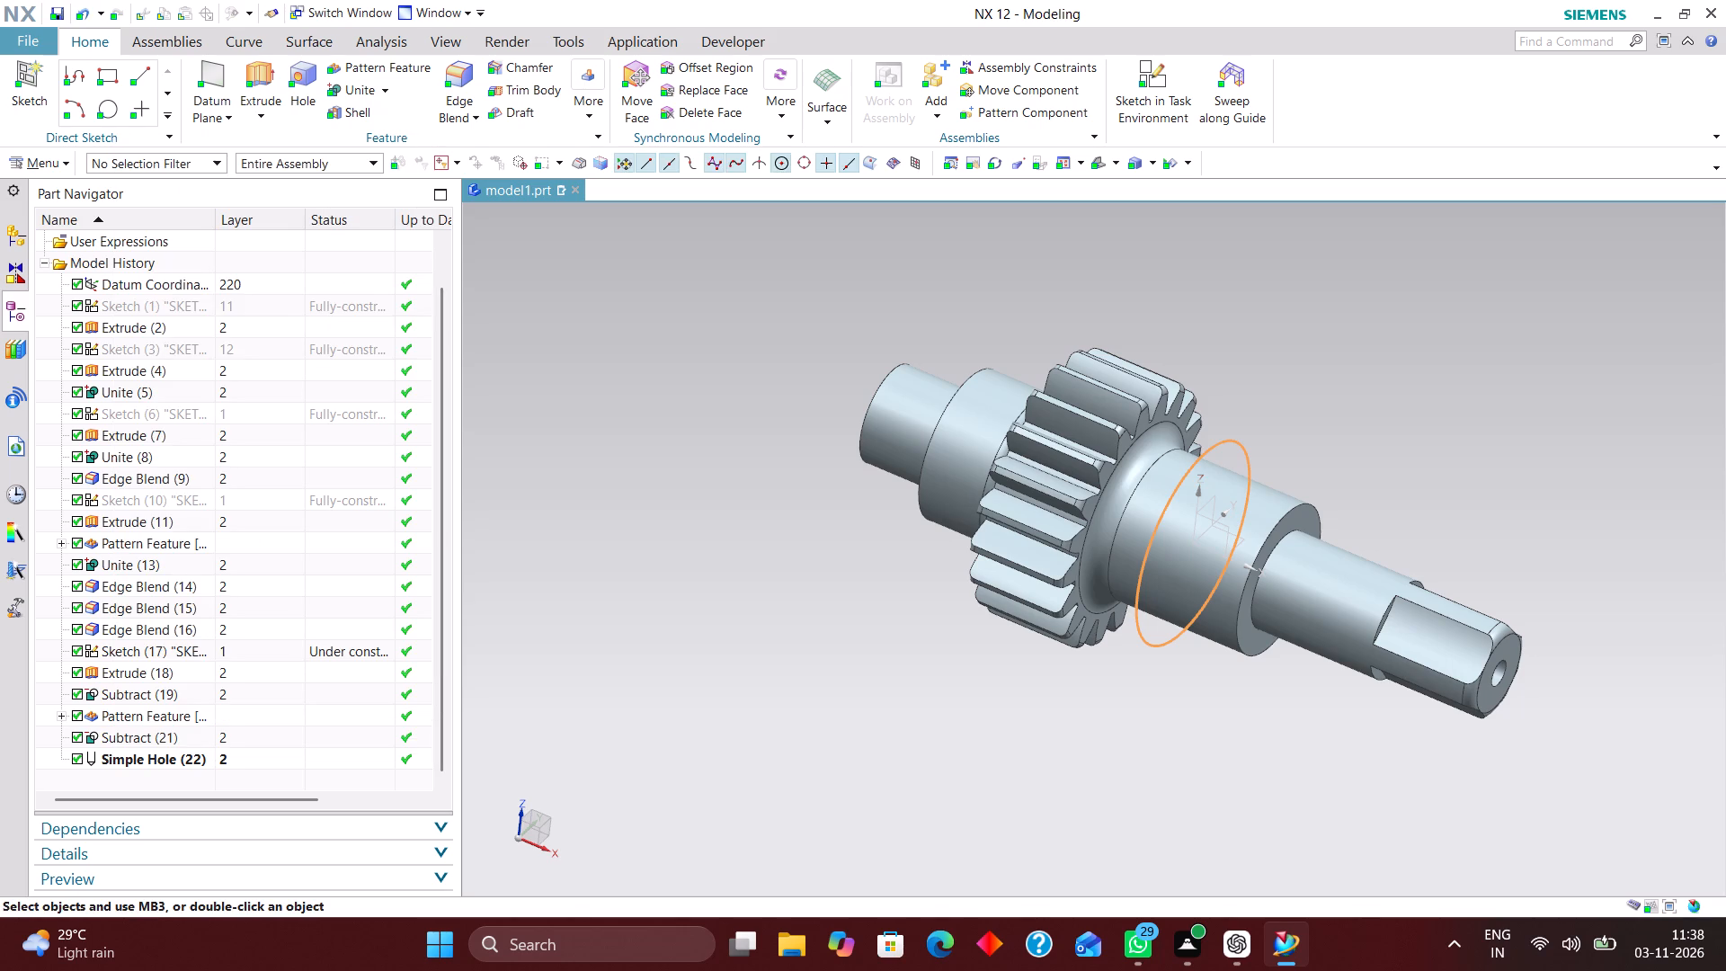
Move the gear tooth sketch, Sketch (10), to layer 14.
click(234, 496)
key(ctrl+j)
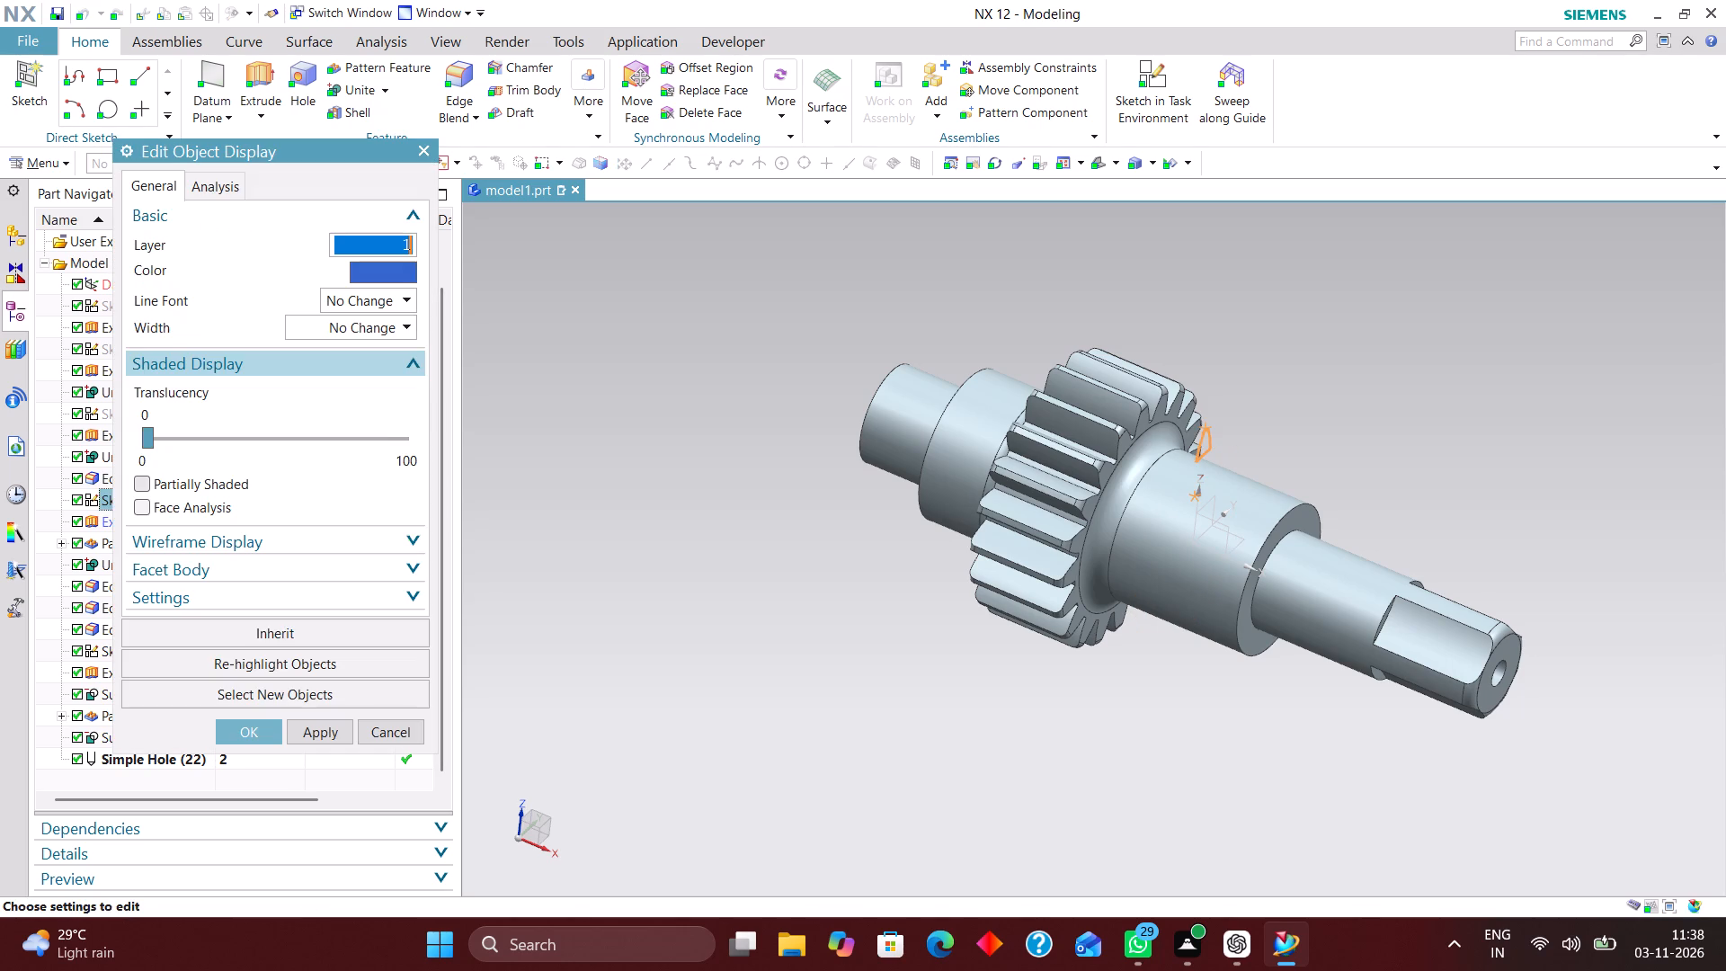
key(1)
key(4)
key(Return)
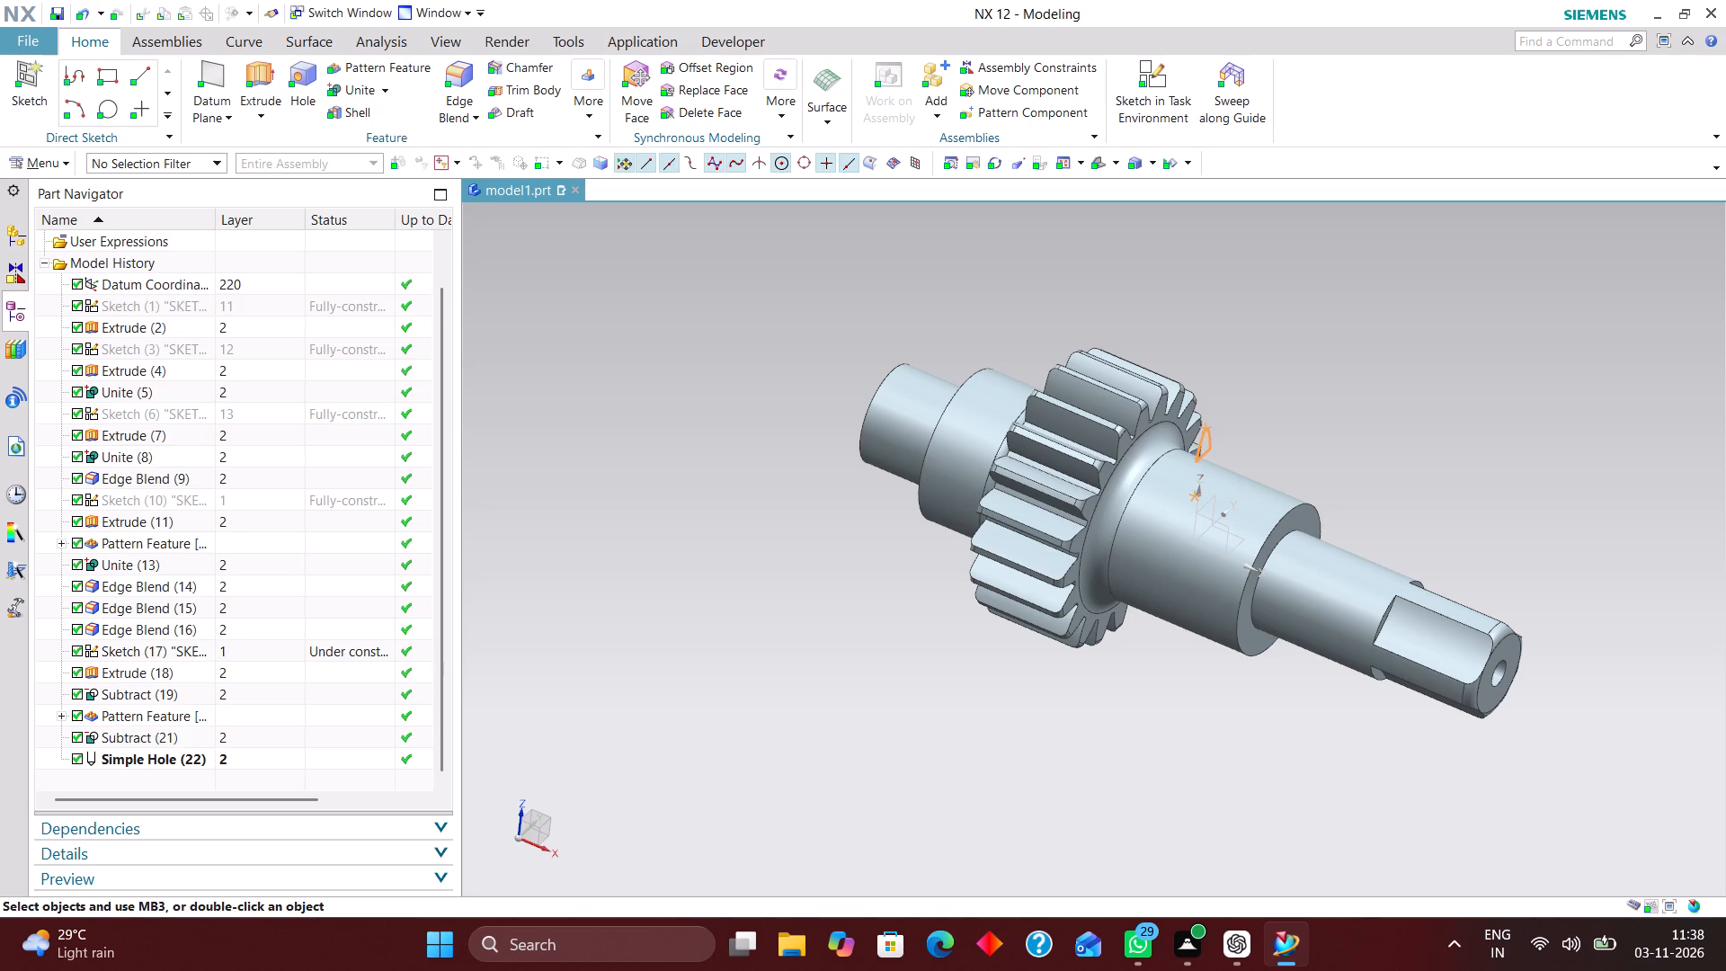
Move the recess sketch, Sketch (17), to layer 15.
scroll(236, 636, down, 2)
click(240, 648)
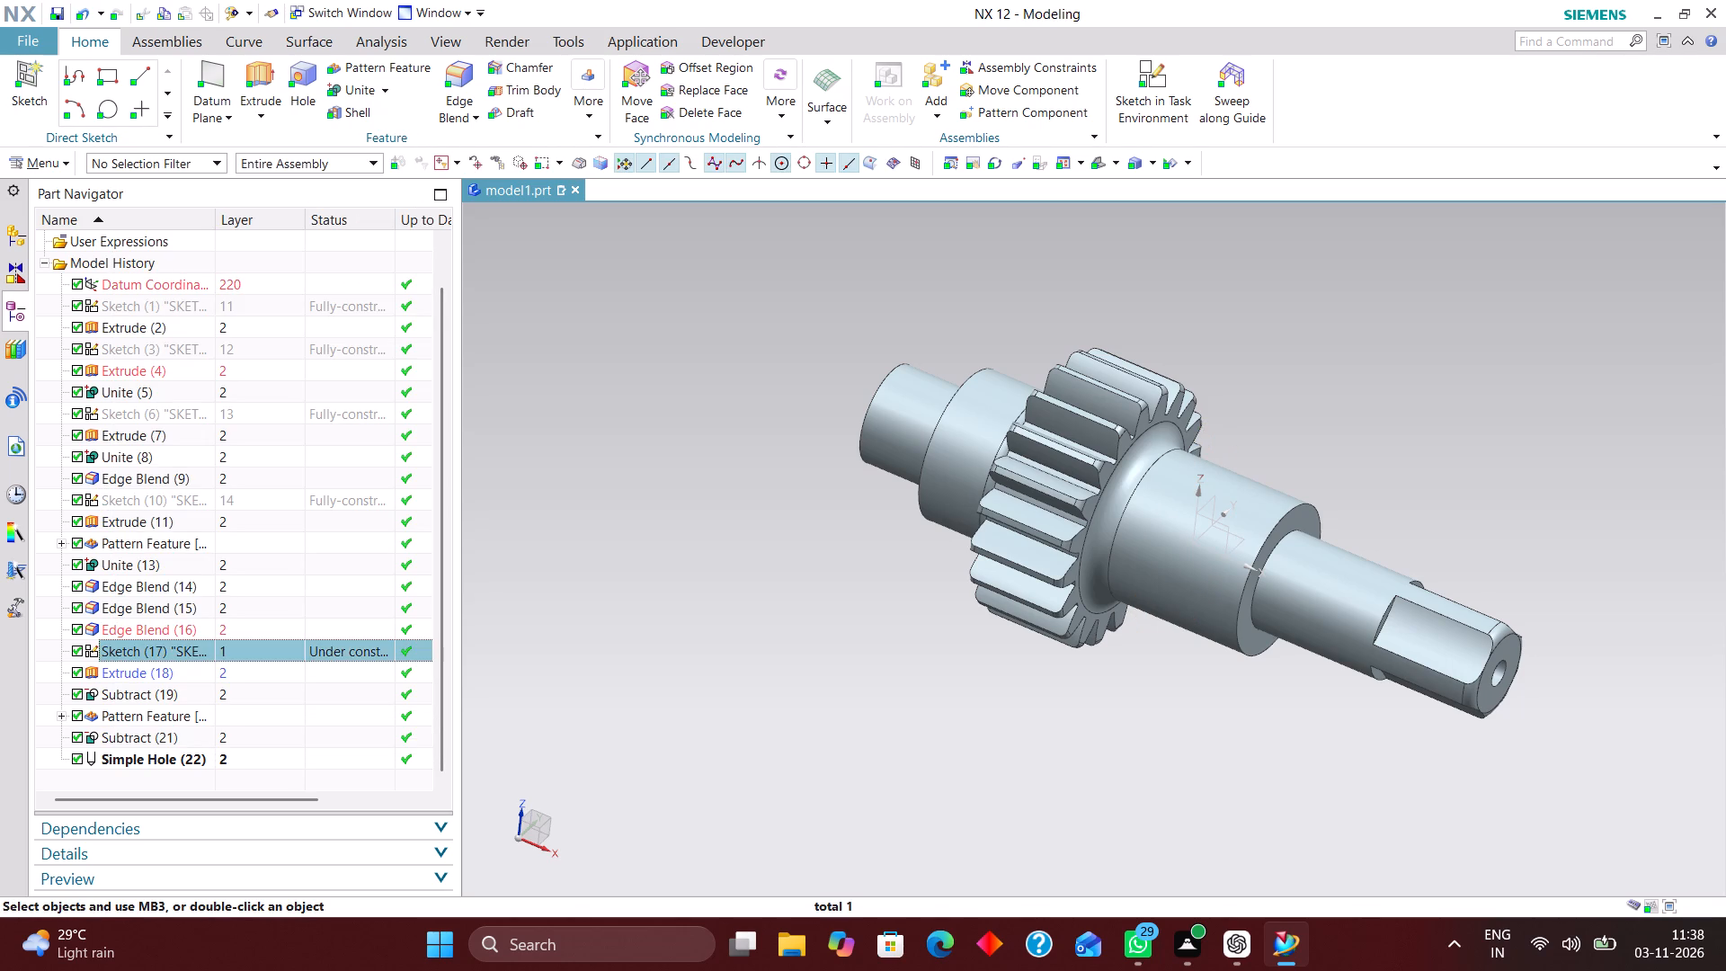
key(ctrl+j)
key(1)
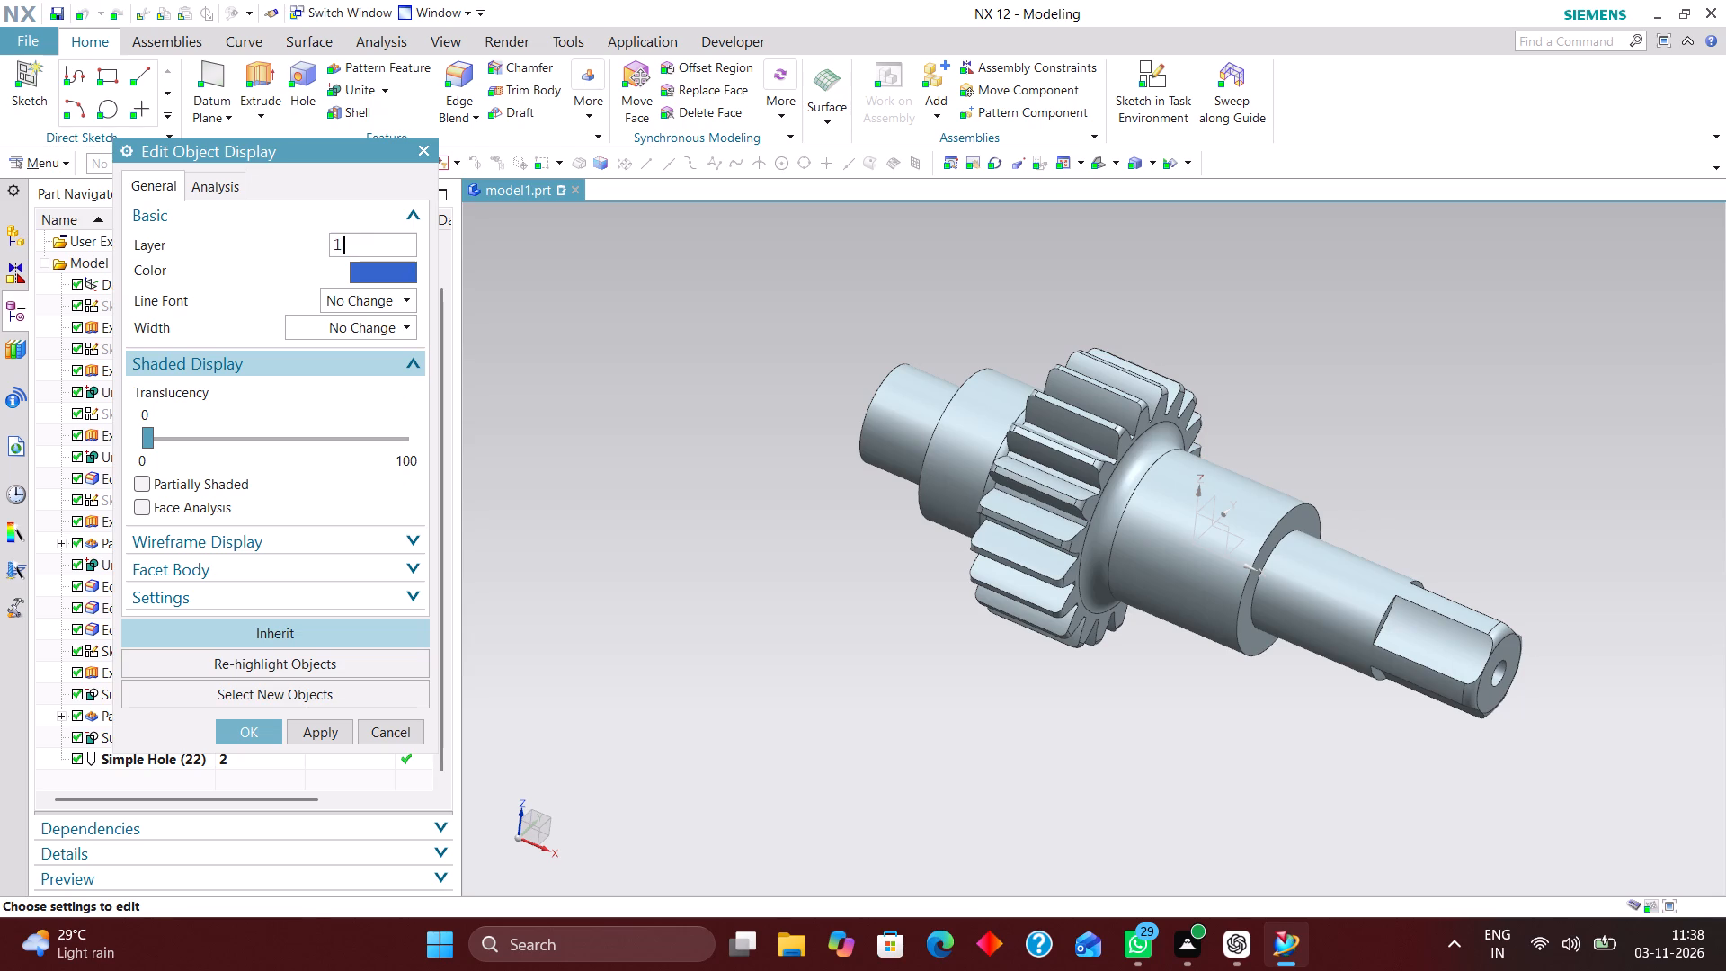
key(5)
key(Return)
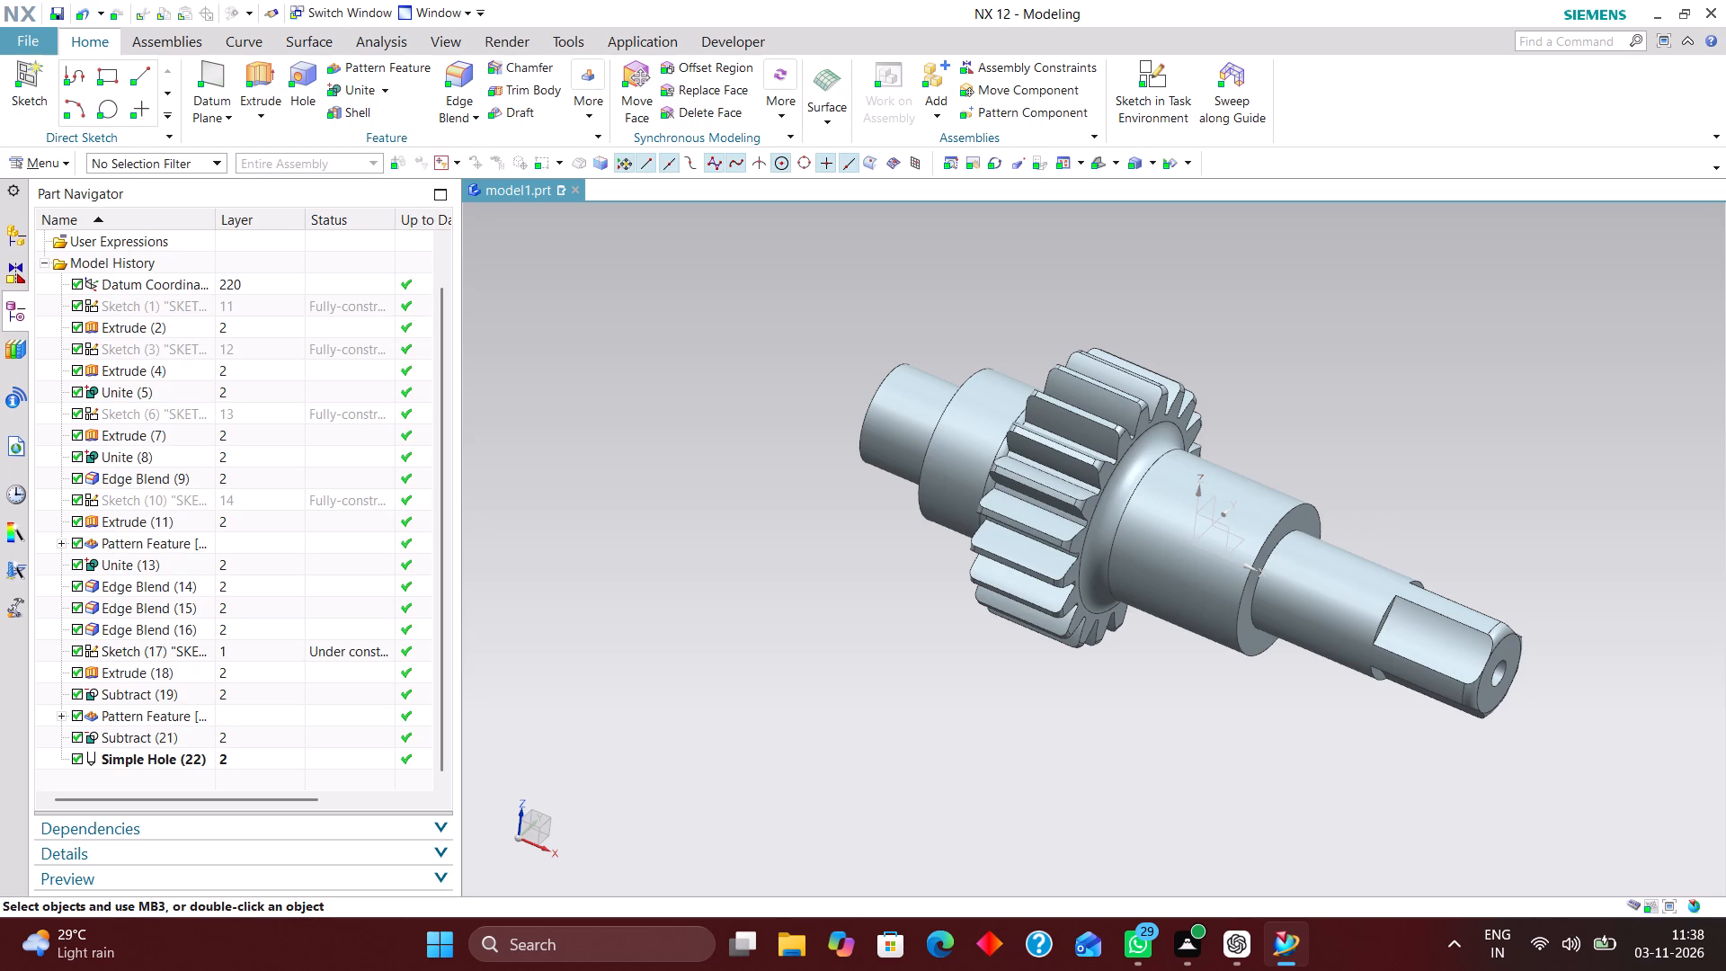
Edit the recess sketch, Sketch (17), with rollback and trim the end of the 45° reference line that extends beyond the profile's straight edge.
scroll(250, 548, down, 5)
click(268, 659)
right_click(269, 652)
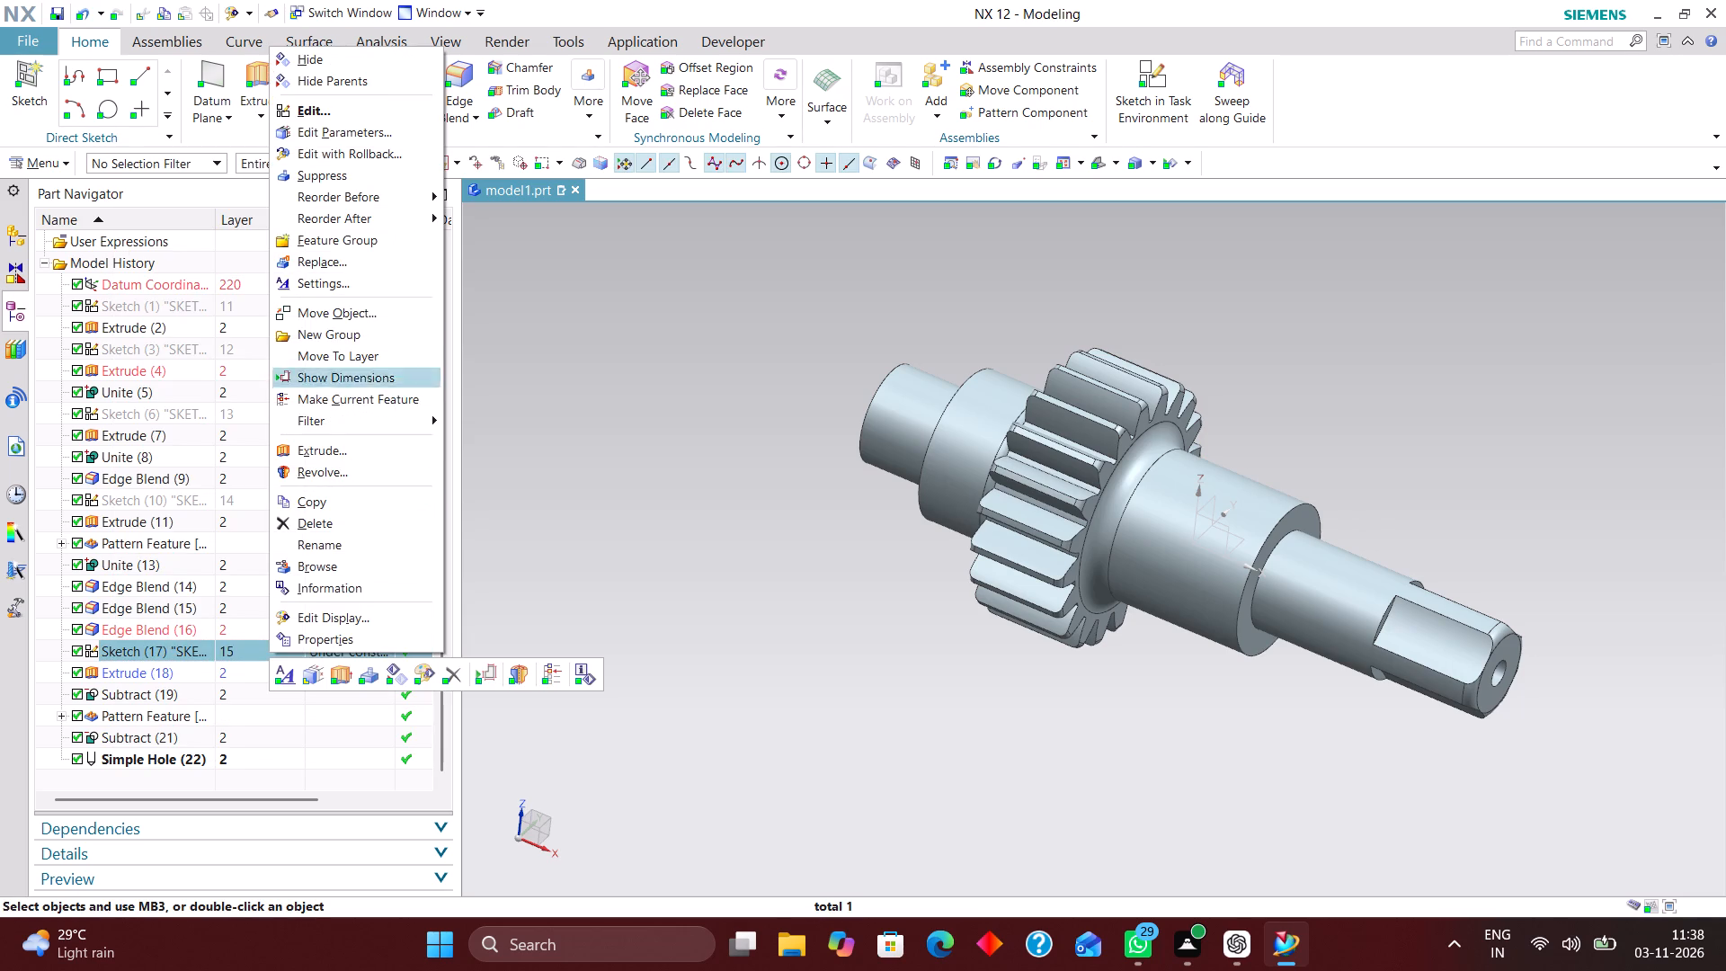
click(335, 153)
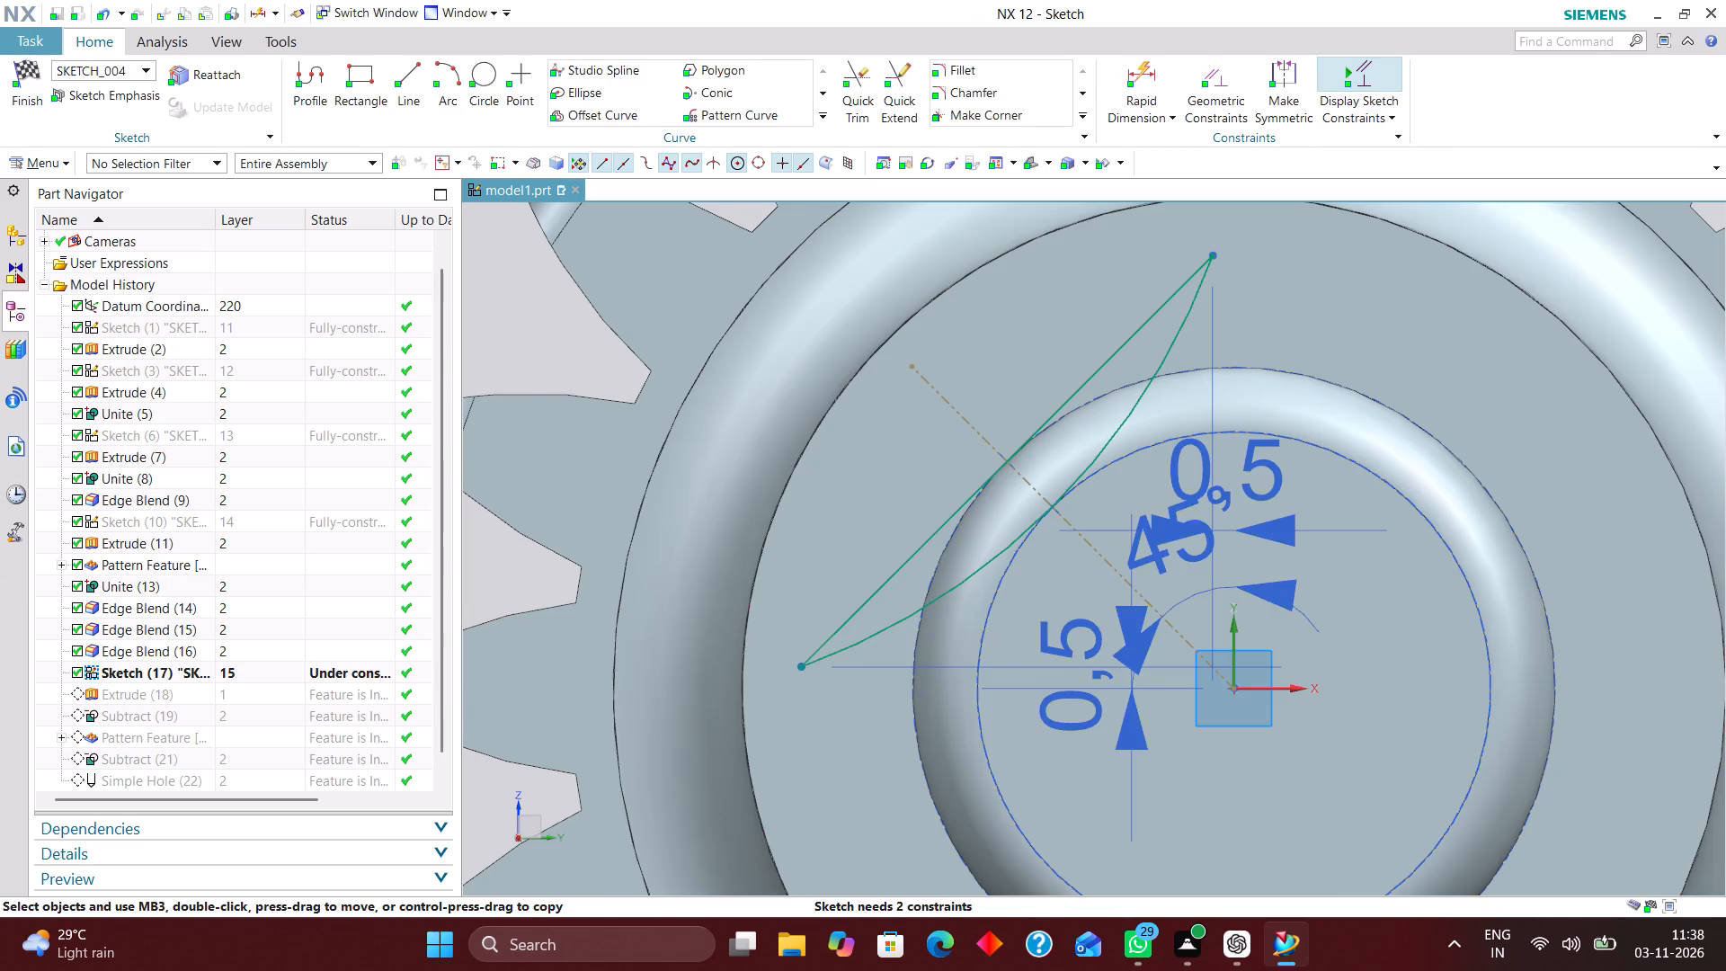
scroll(810, 392, down, 2)
scroll(969, 533, down, 3)
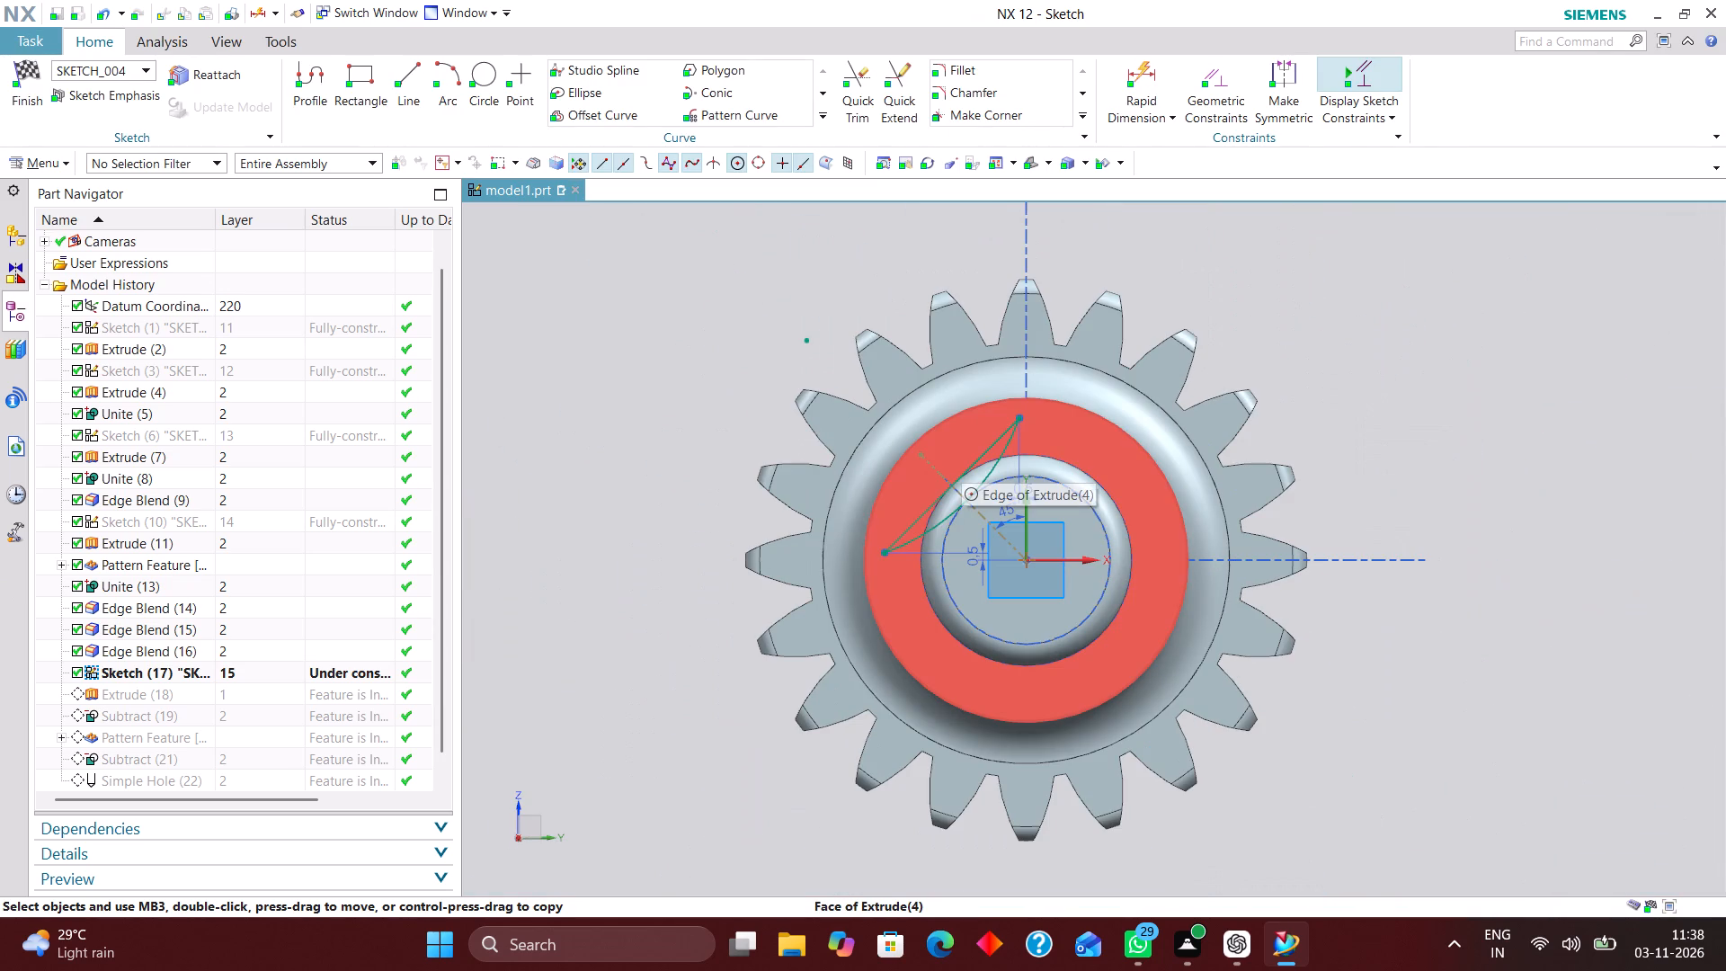
click(1138, 85)
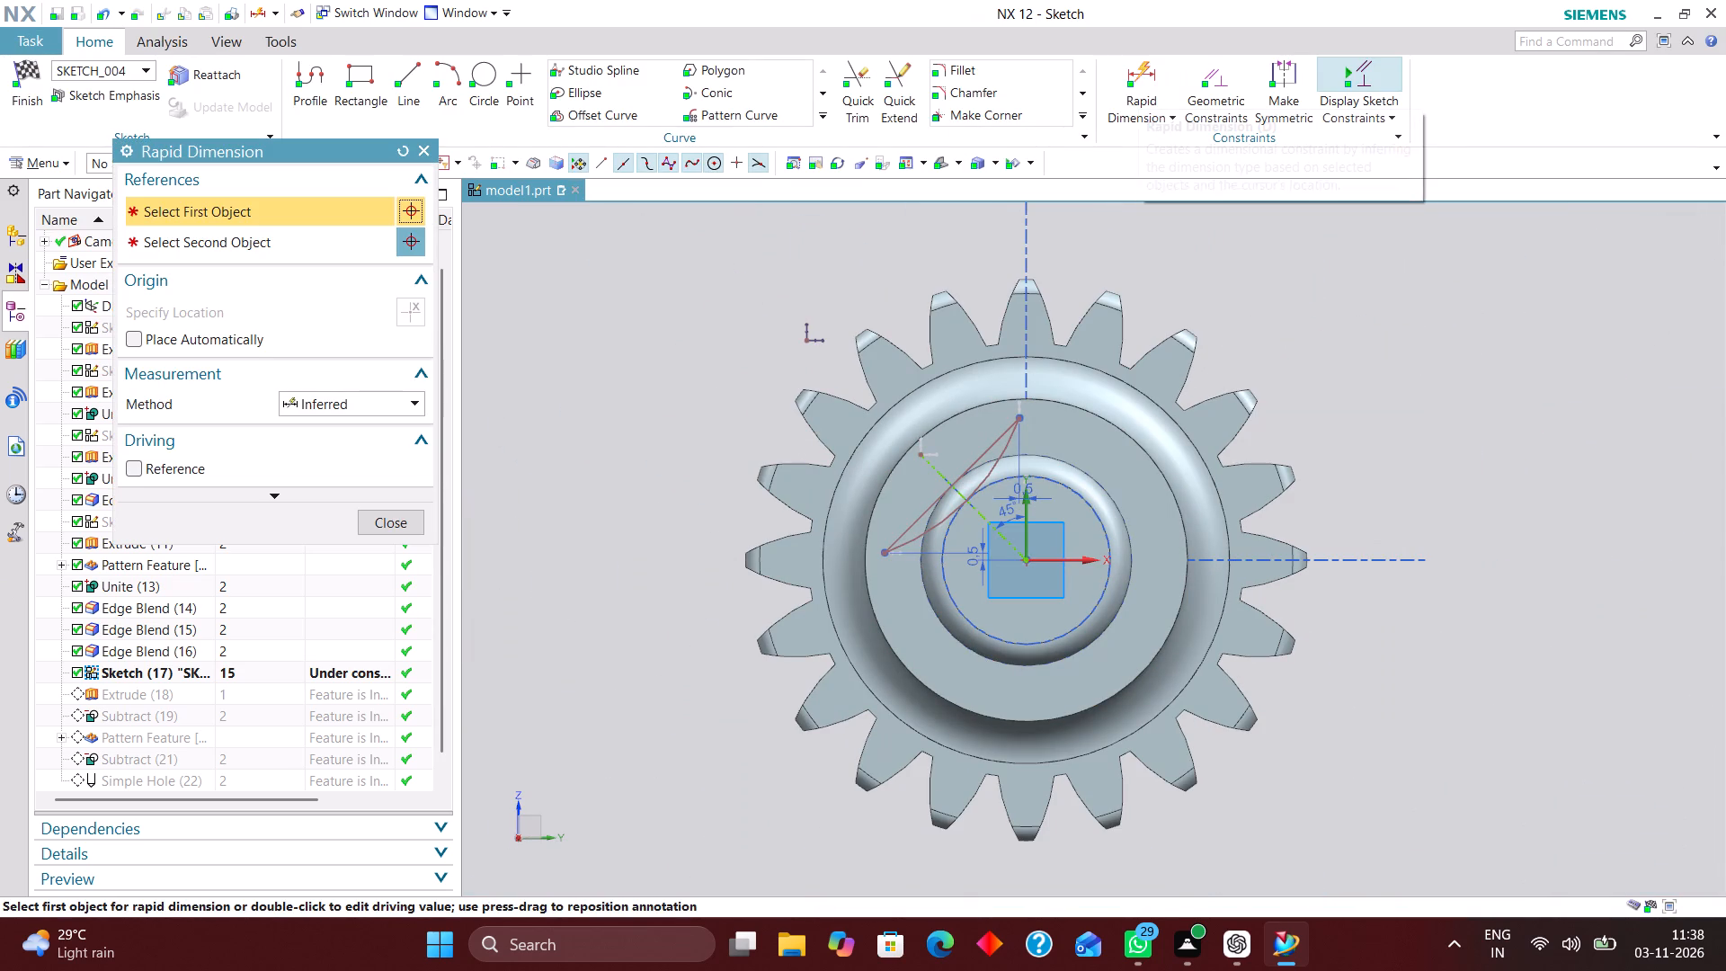
click(857, 92)
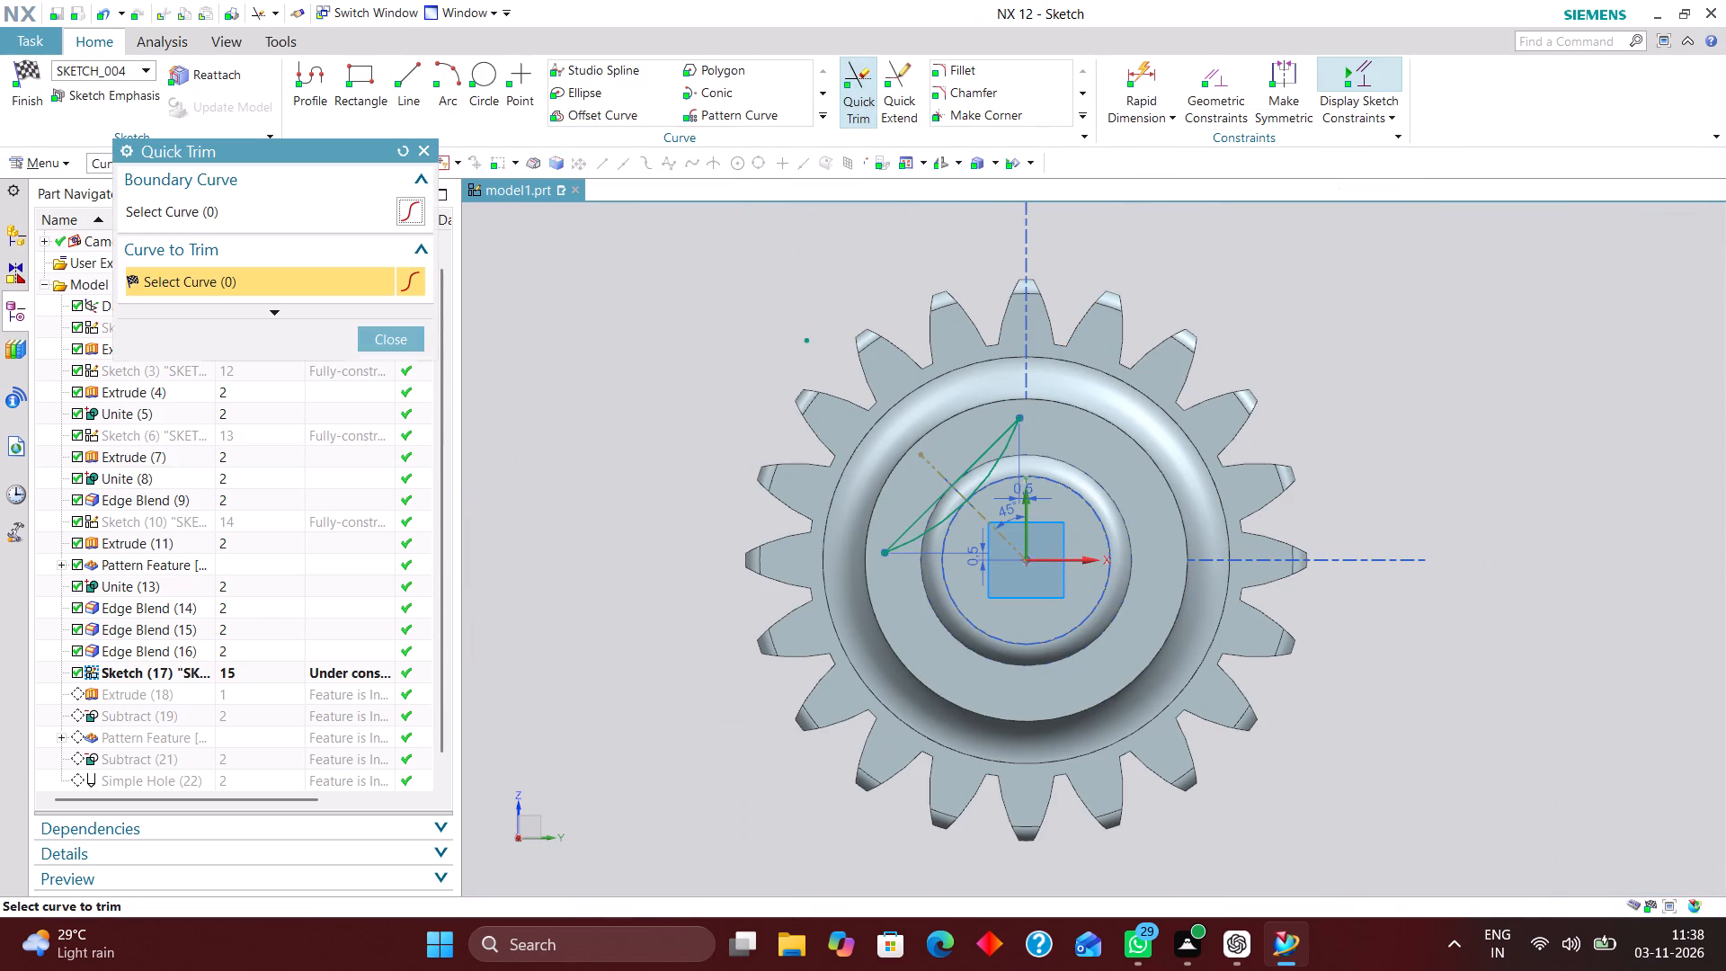
scroll(885, 437, up, 3)
click(965, 490)
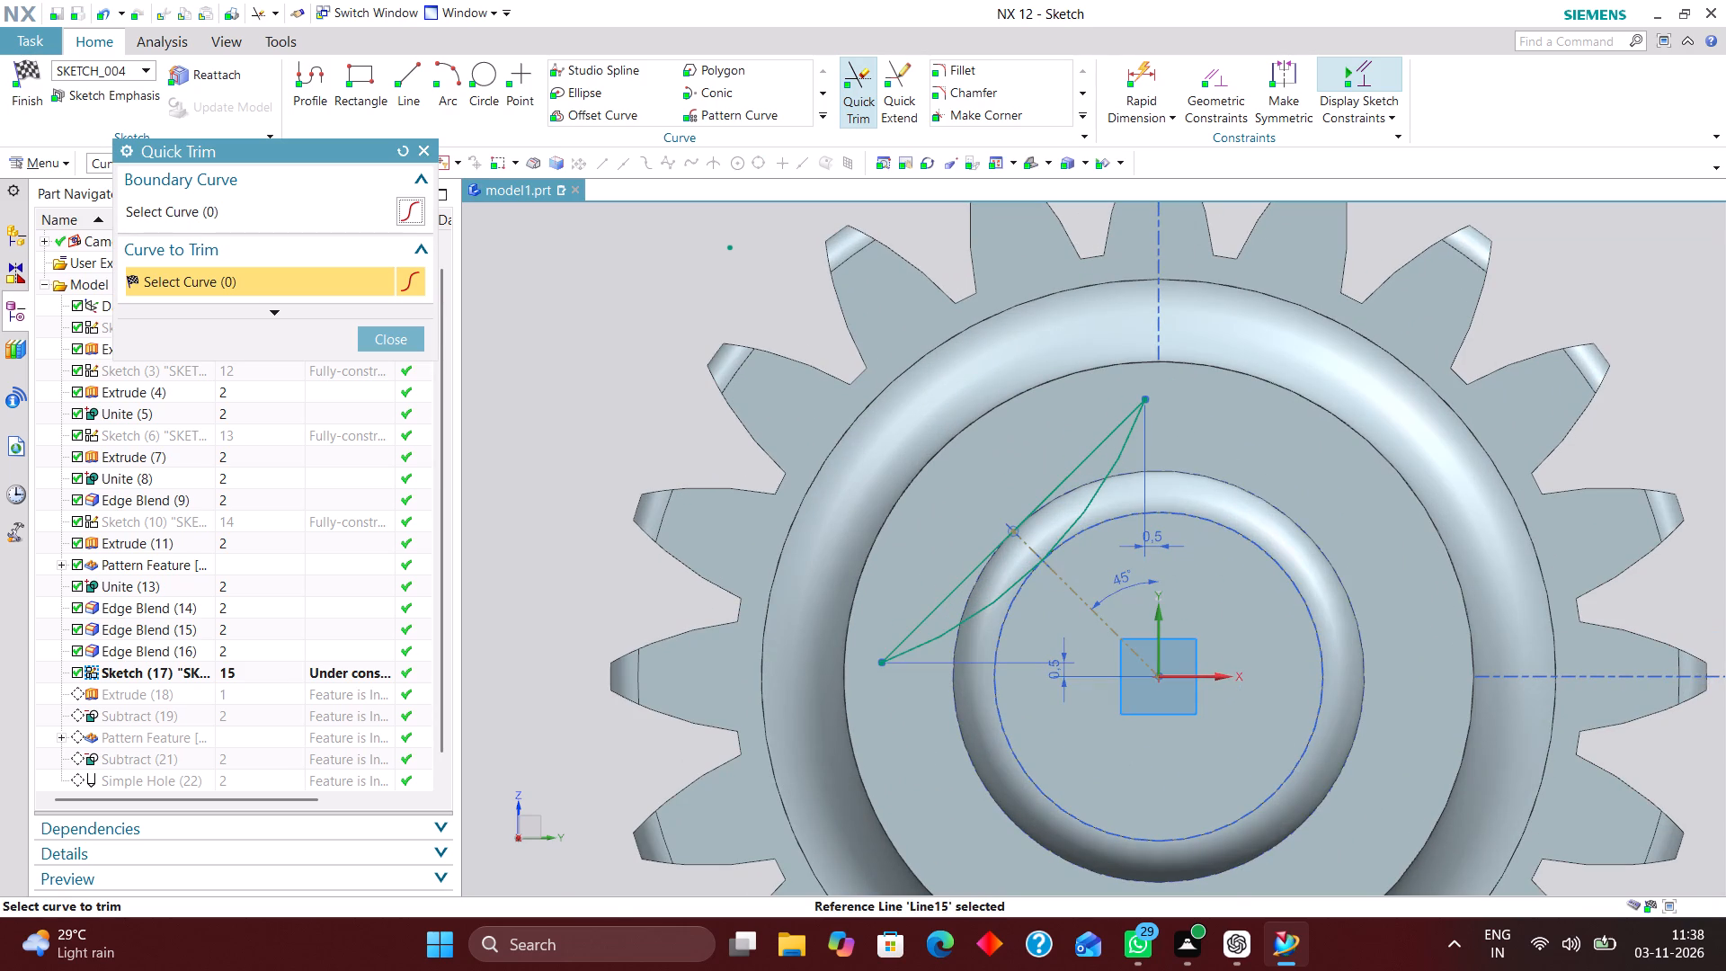
scroll(747, 391, down, 3)
click(544, 657)
click(389, 340)
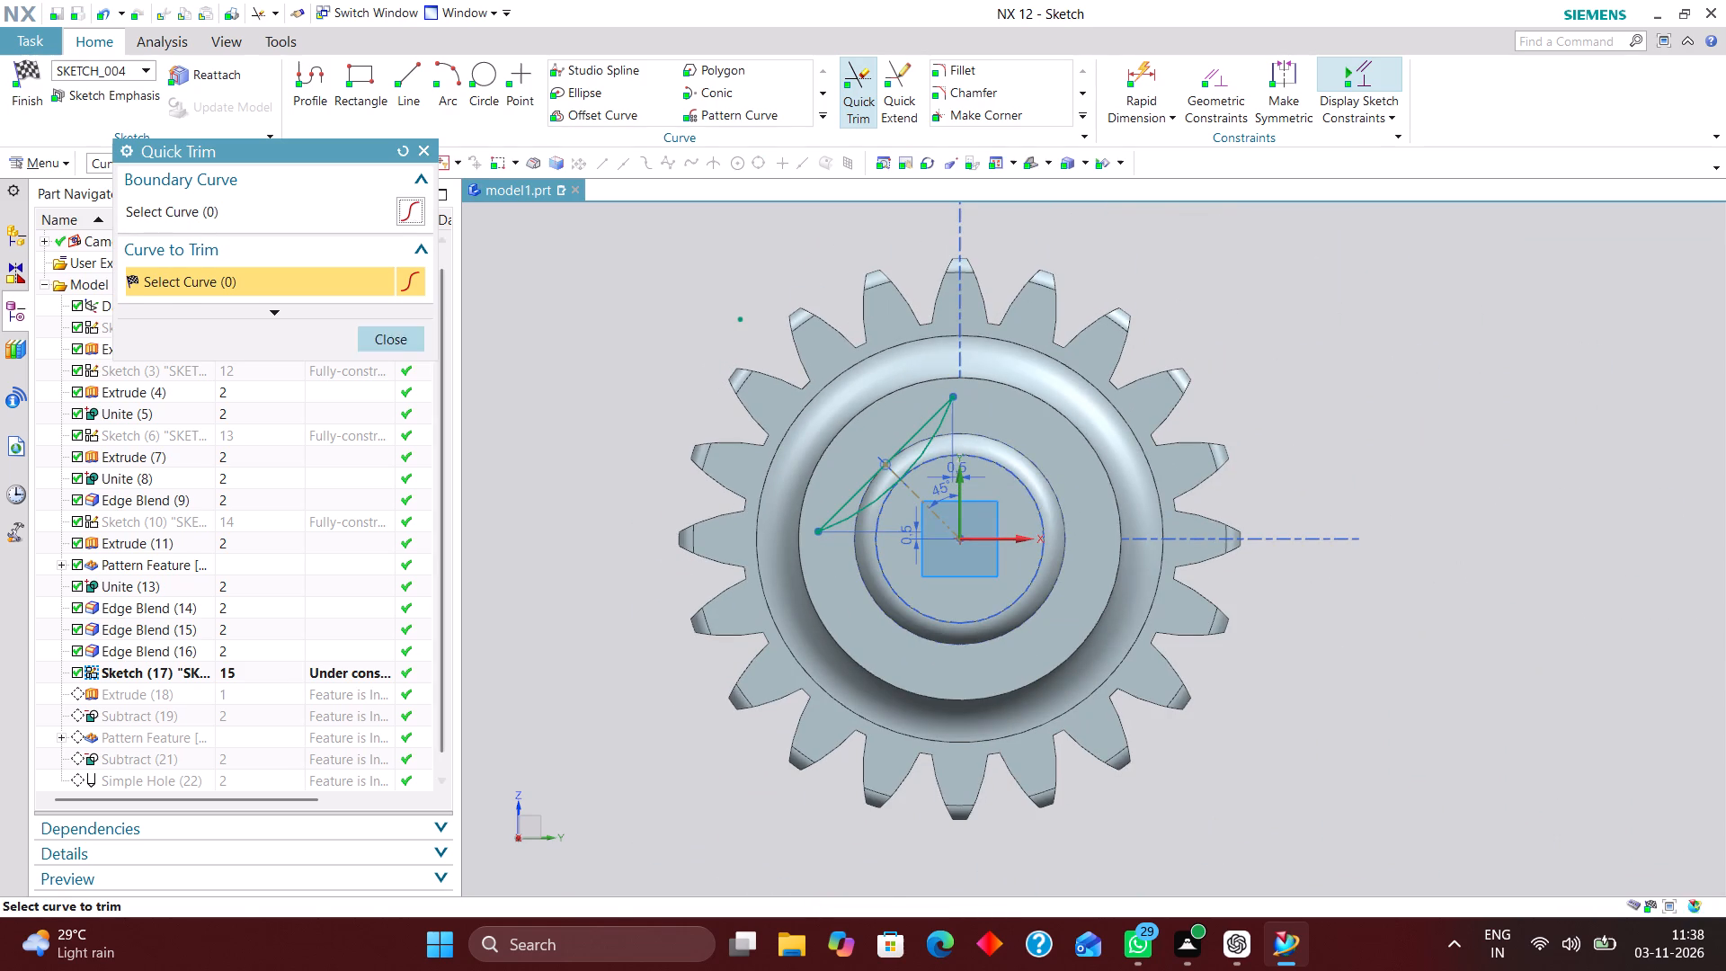
Add a radial dimension to the recess profile's arc, placed outside the profile's straight edge.
click(1139, 70)
scroll(889, 510, up, 4)
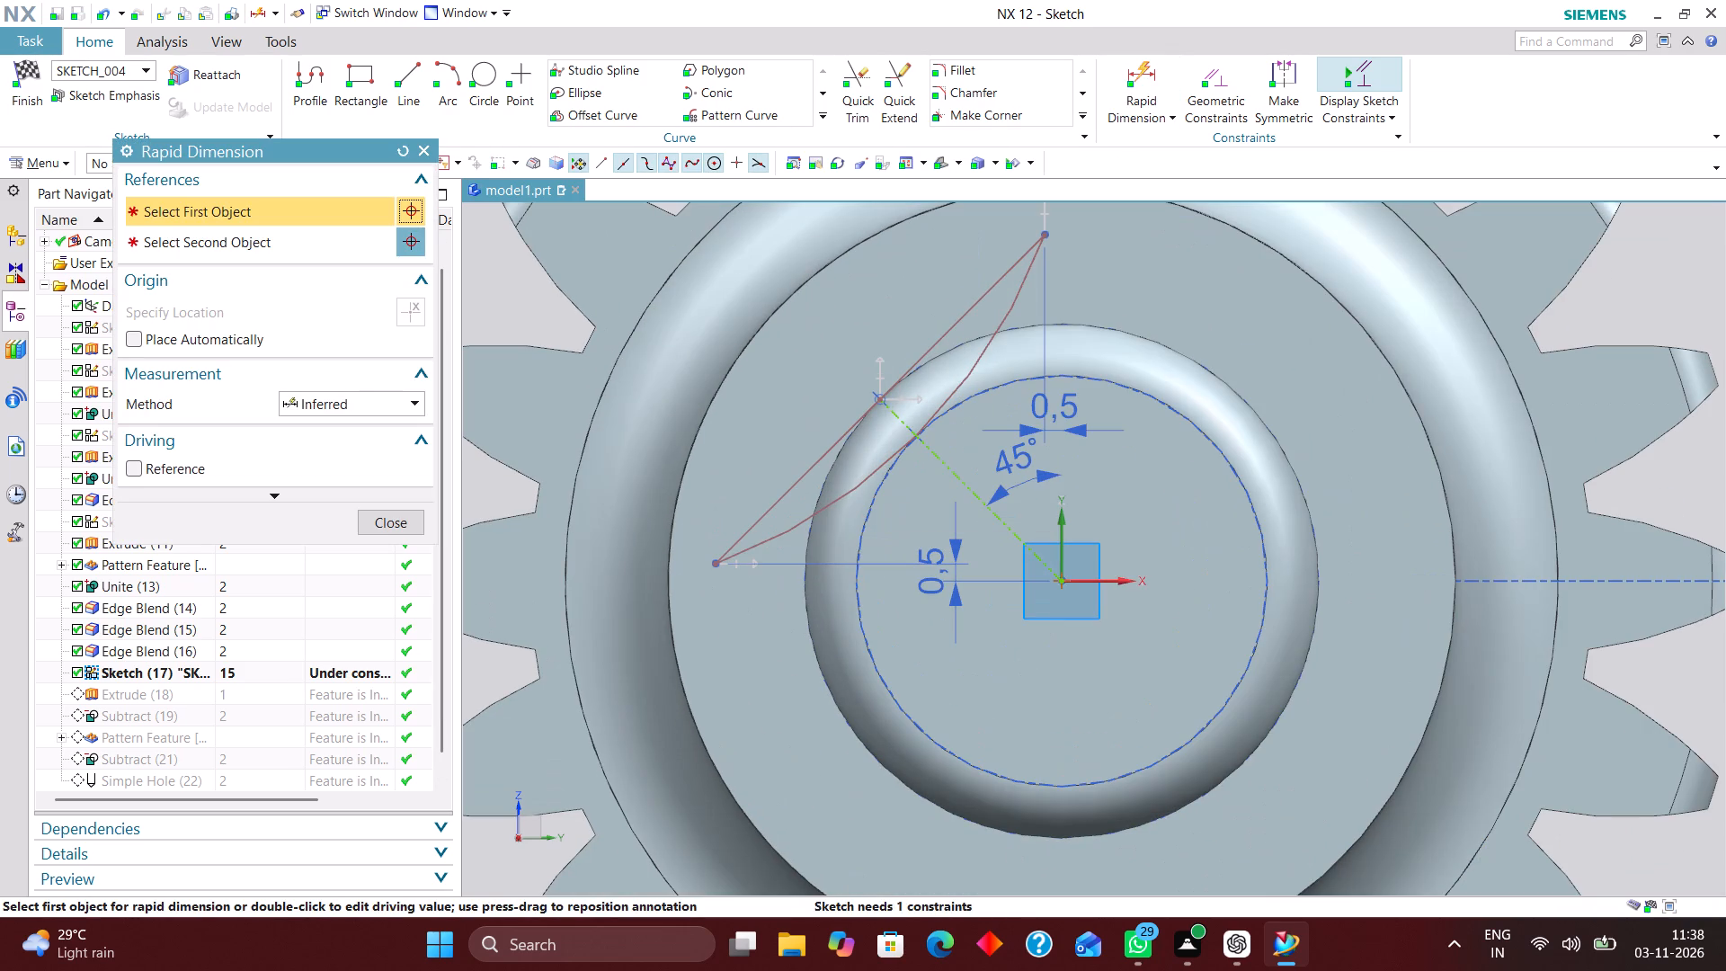
click(355, 414)
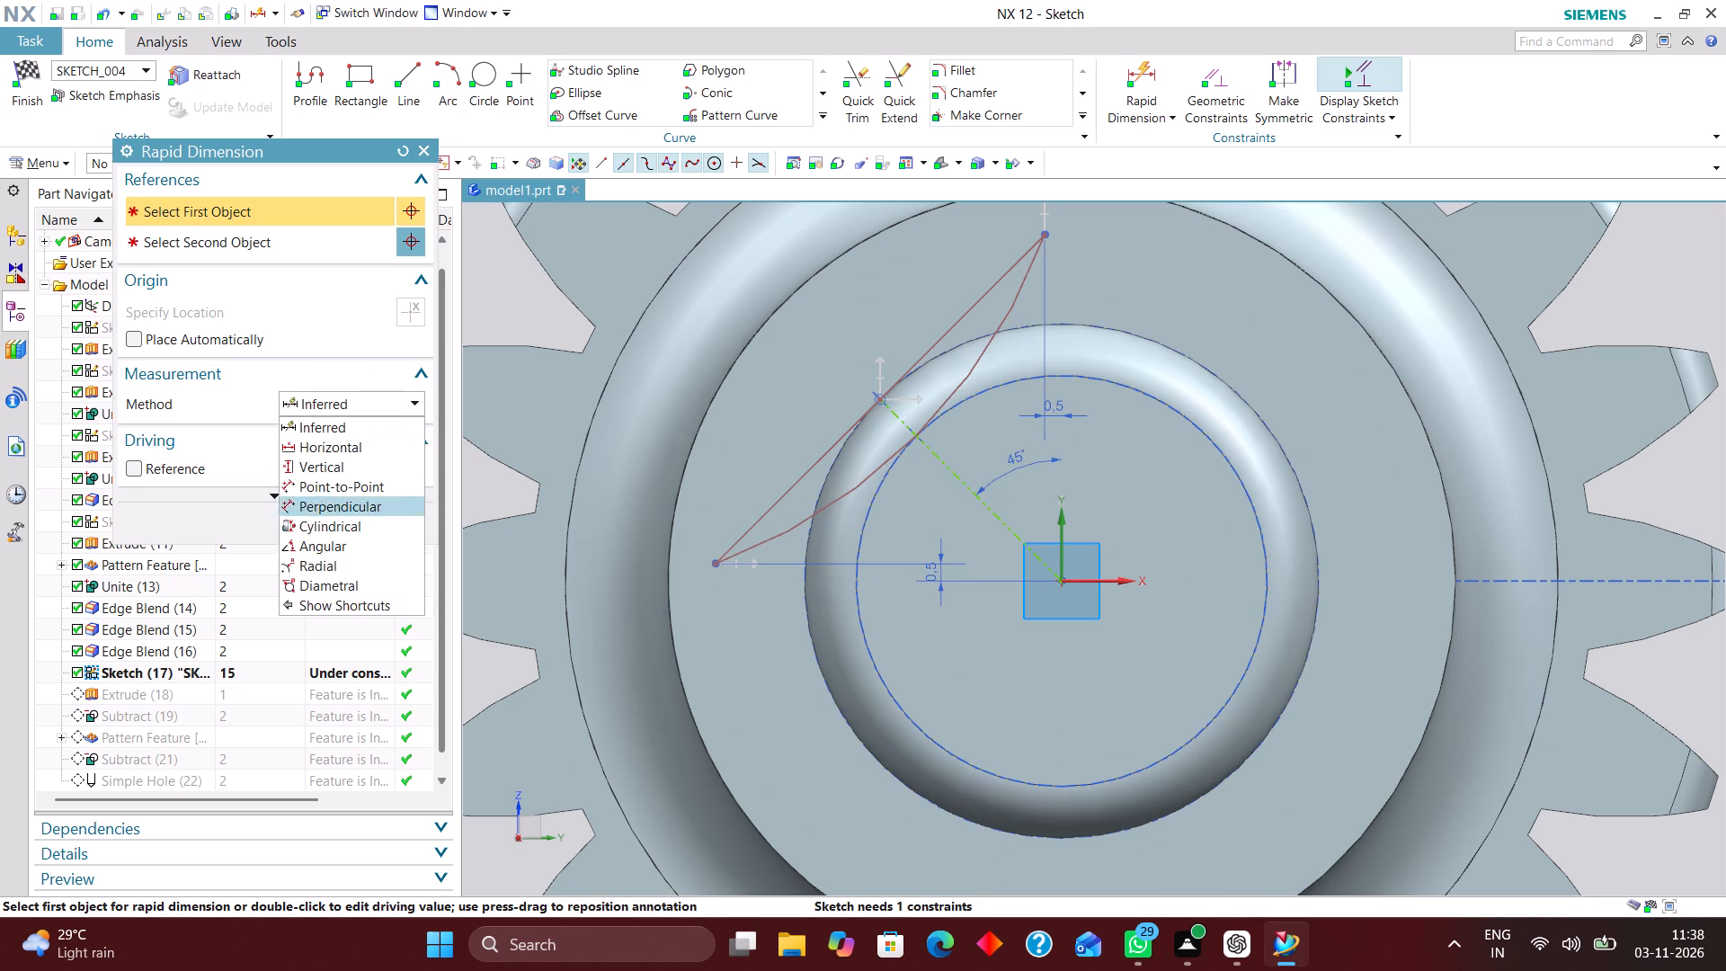
click(354, 561)
click(799, 524)
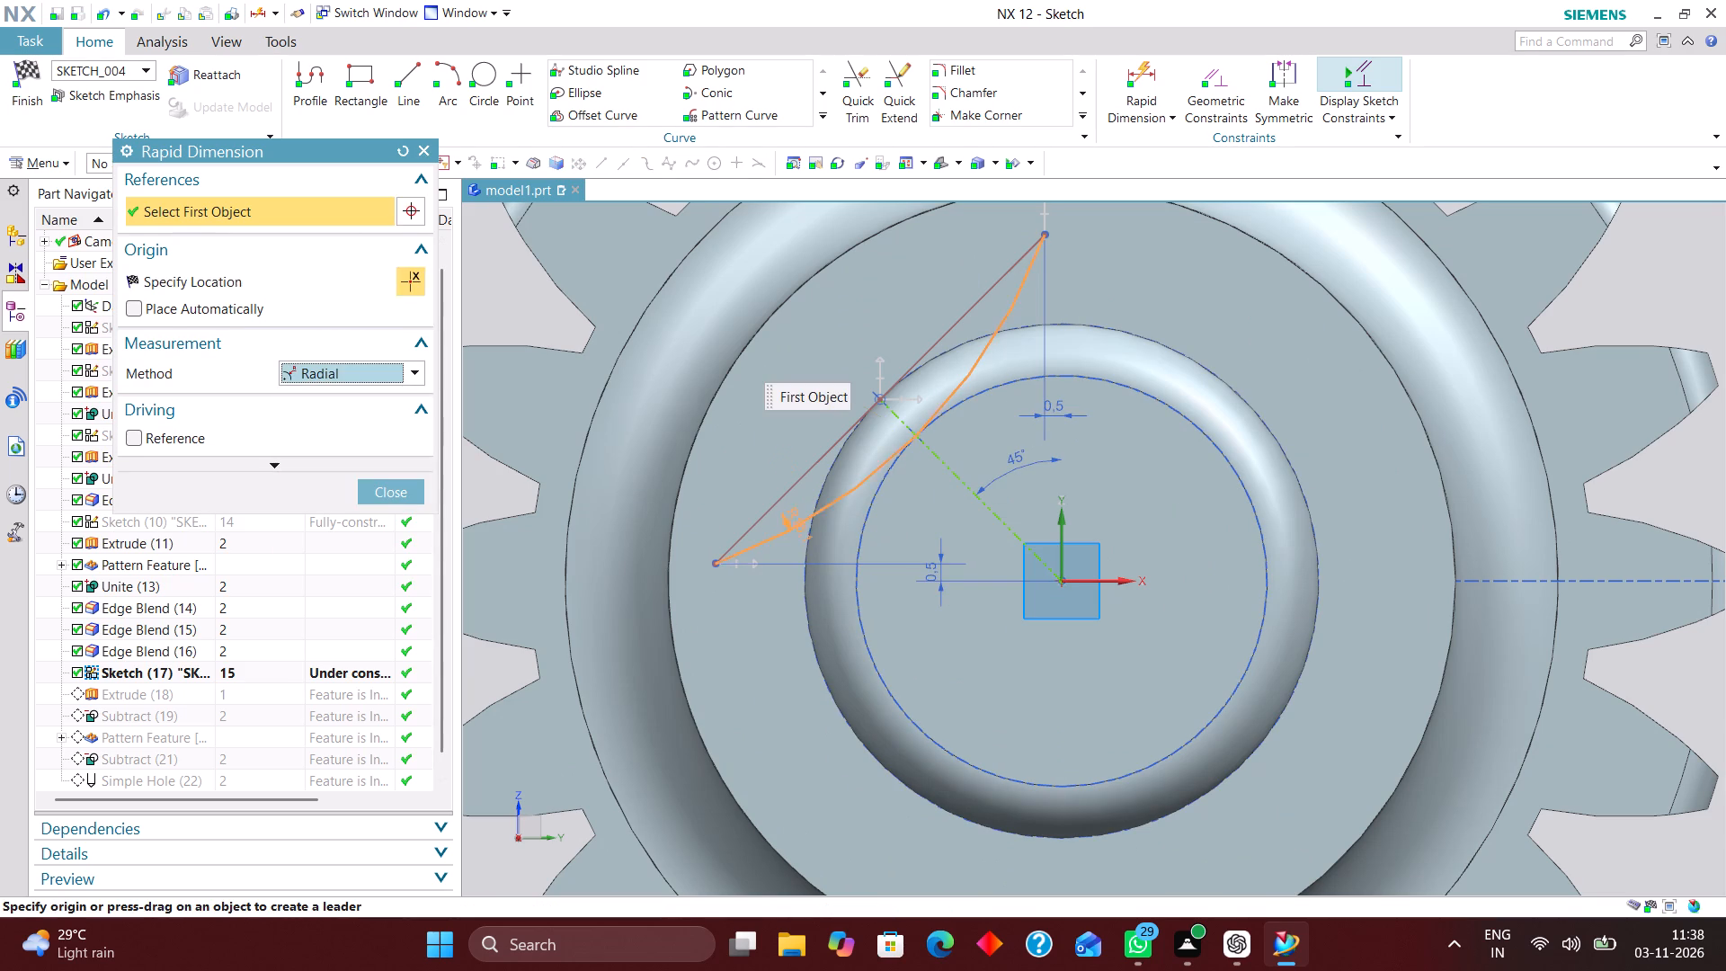
click(752, 342)
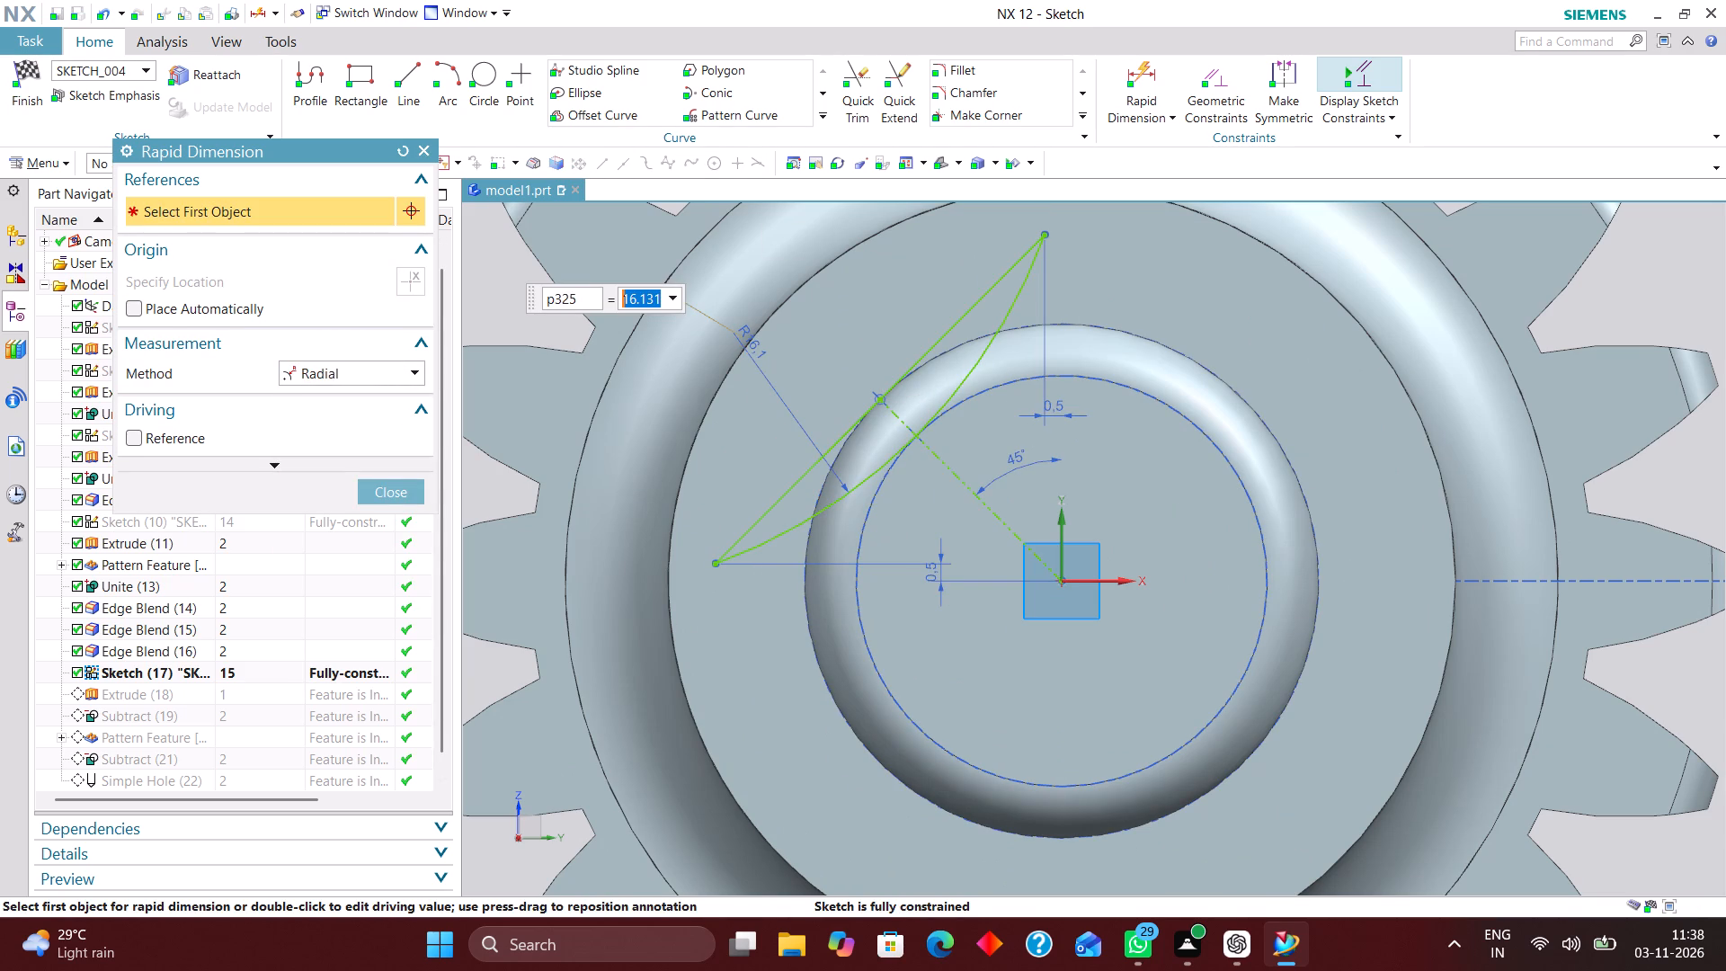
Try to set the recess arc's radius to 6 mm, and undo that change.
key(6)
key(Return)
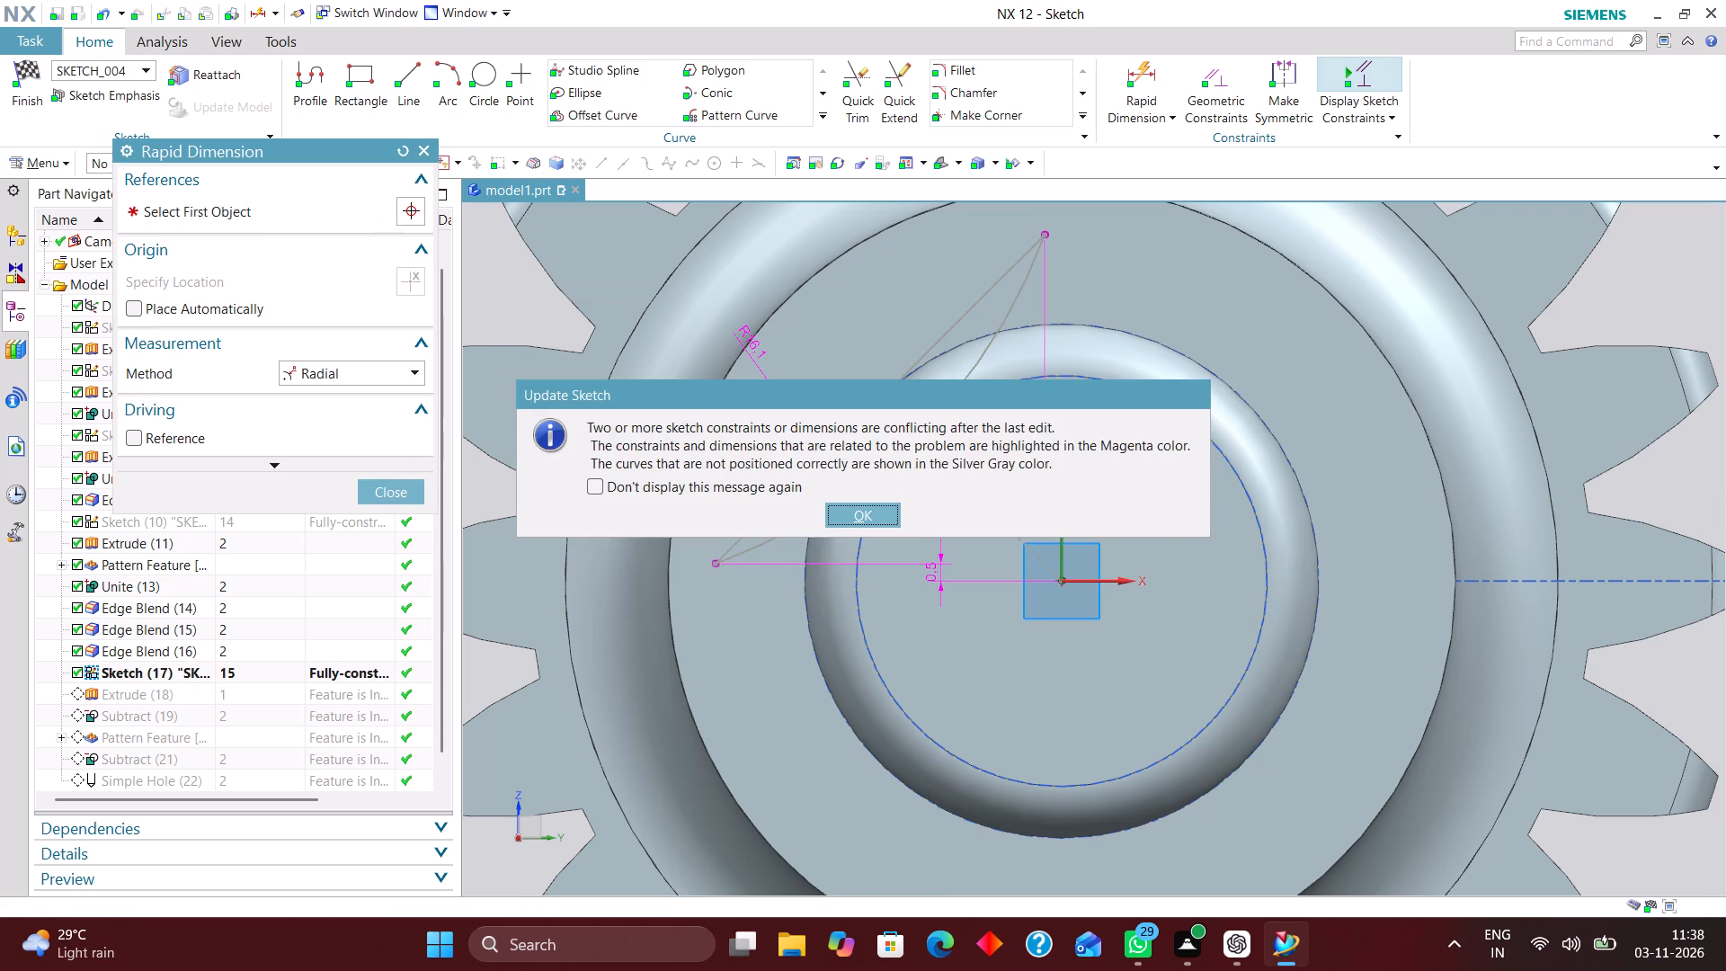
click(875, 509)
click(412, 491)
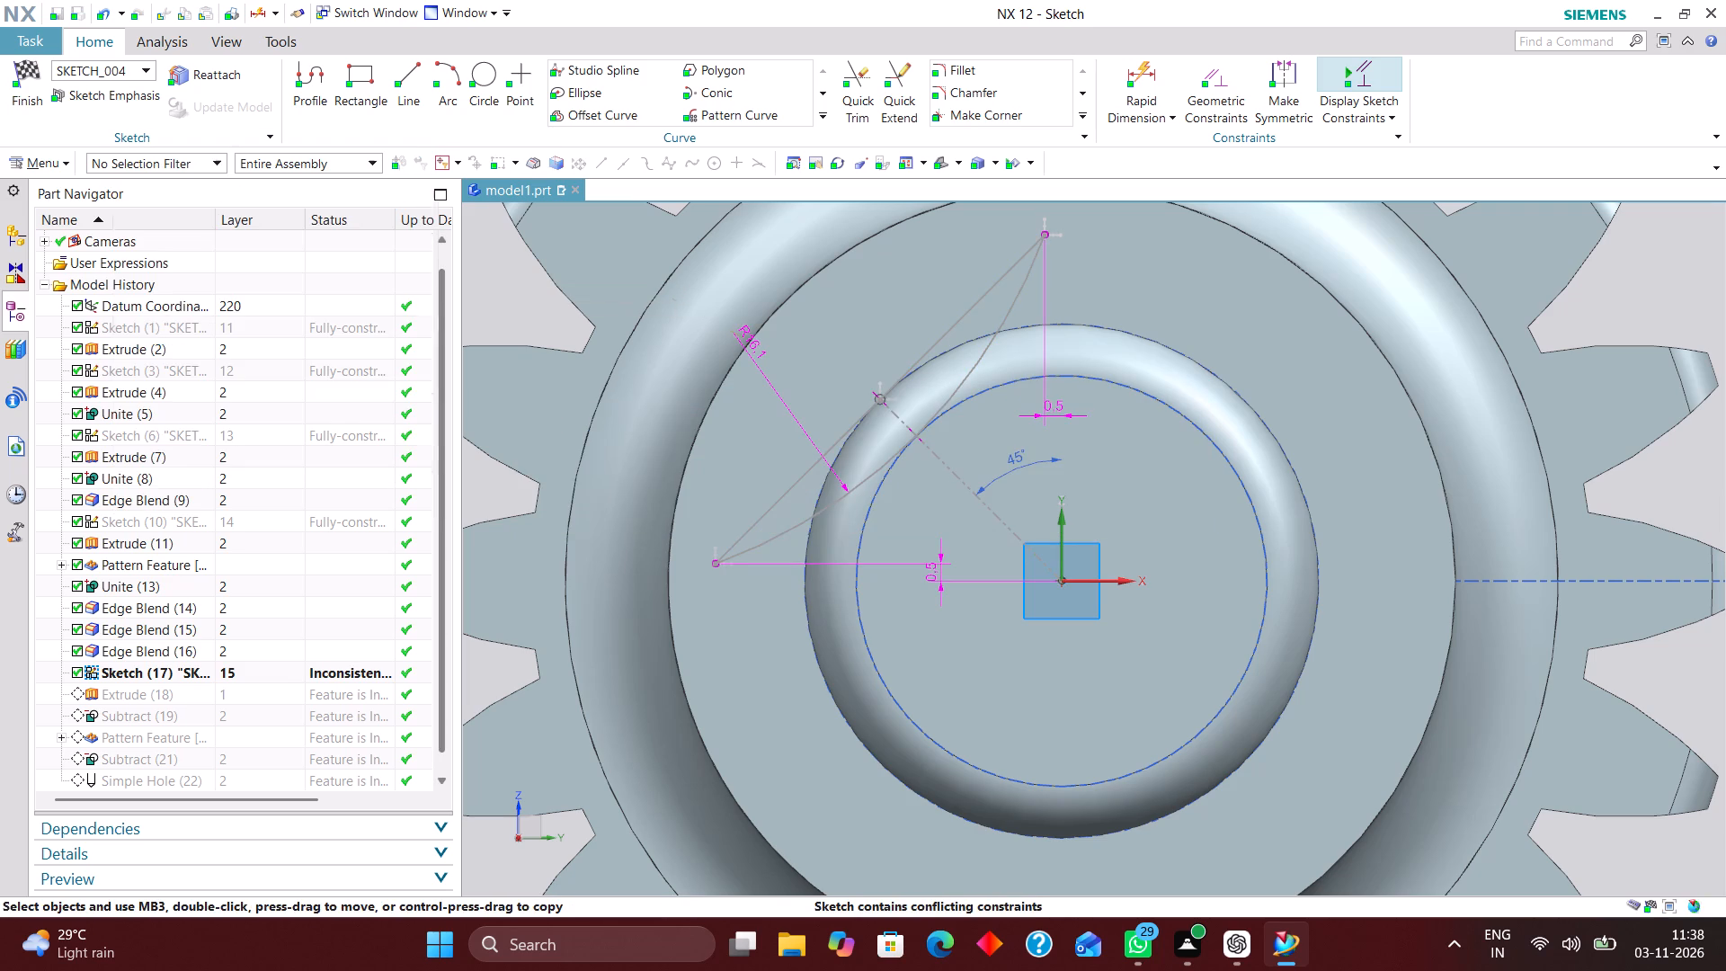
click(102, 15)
Move the arc's radial dimension closer to the recess profile and finish the sketch.
drag(750, 342, 791, 383)
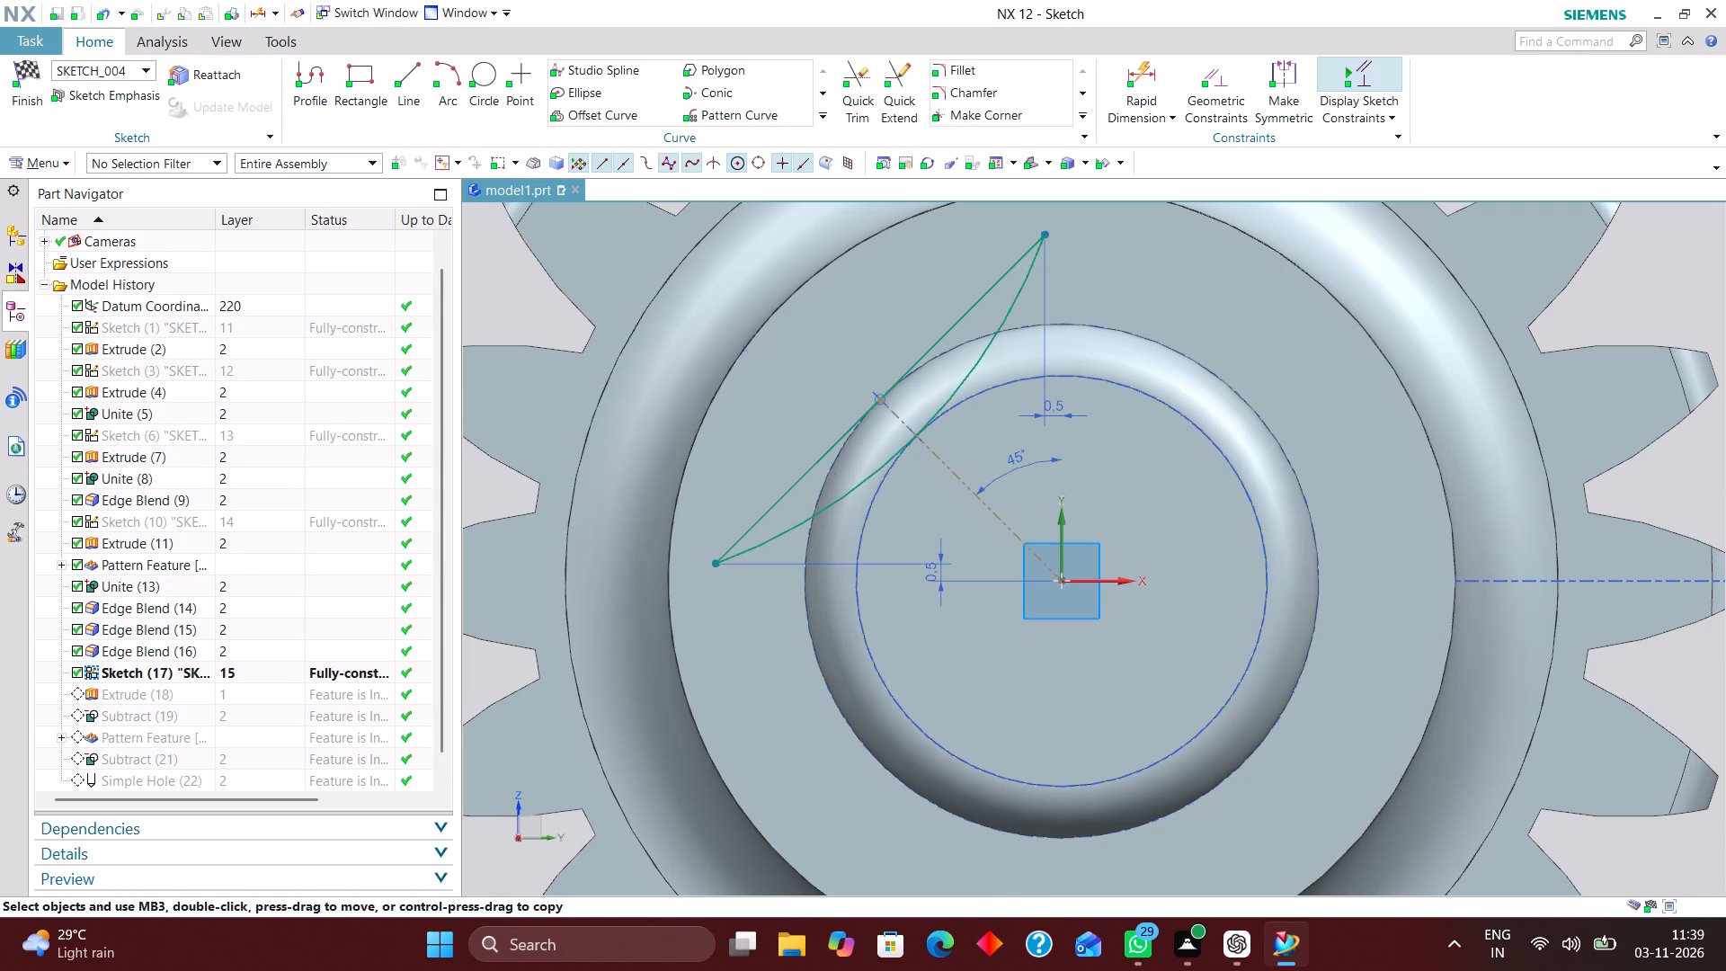
drag(791, 383, 806, 394)
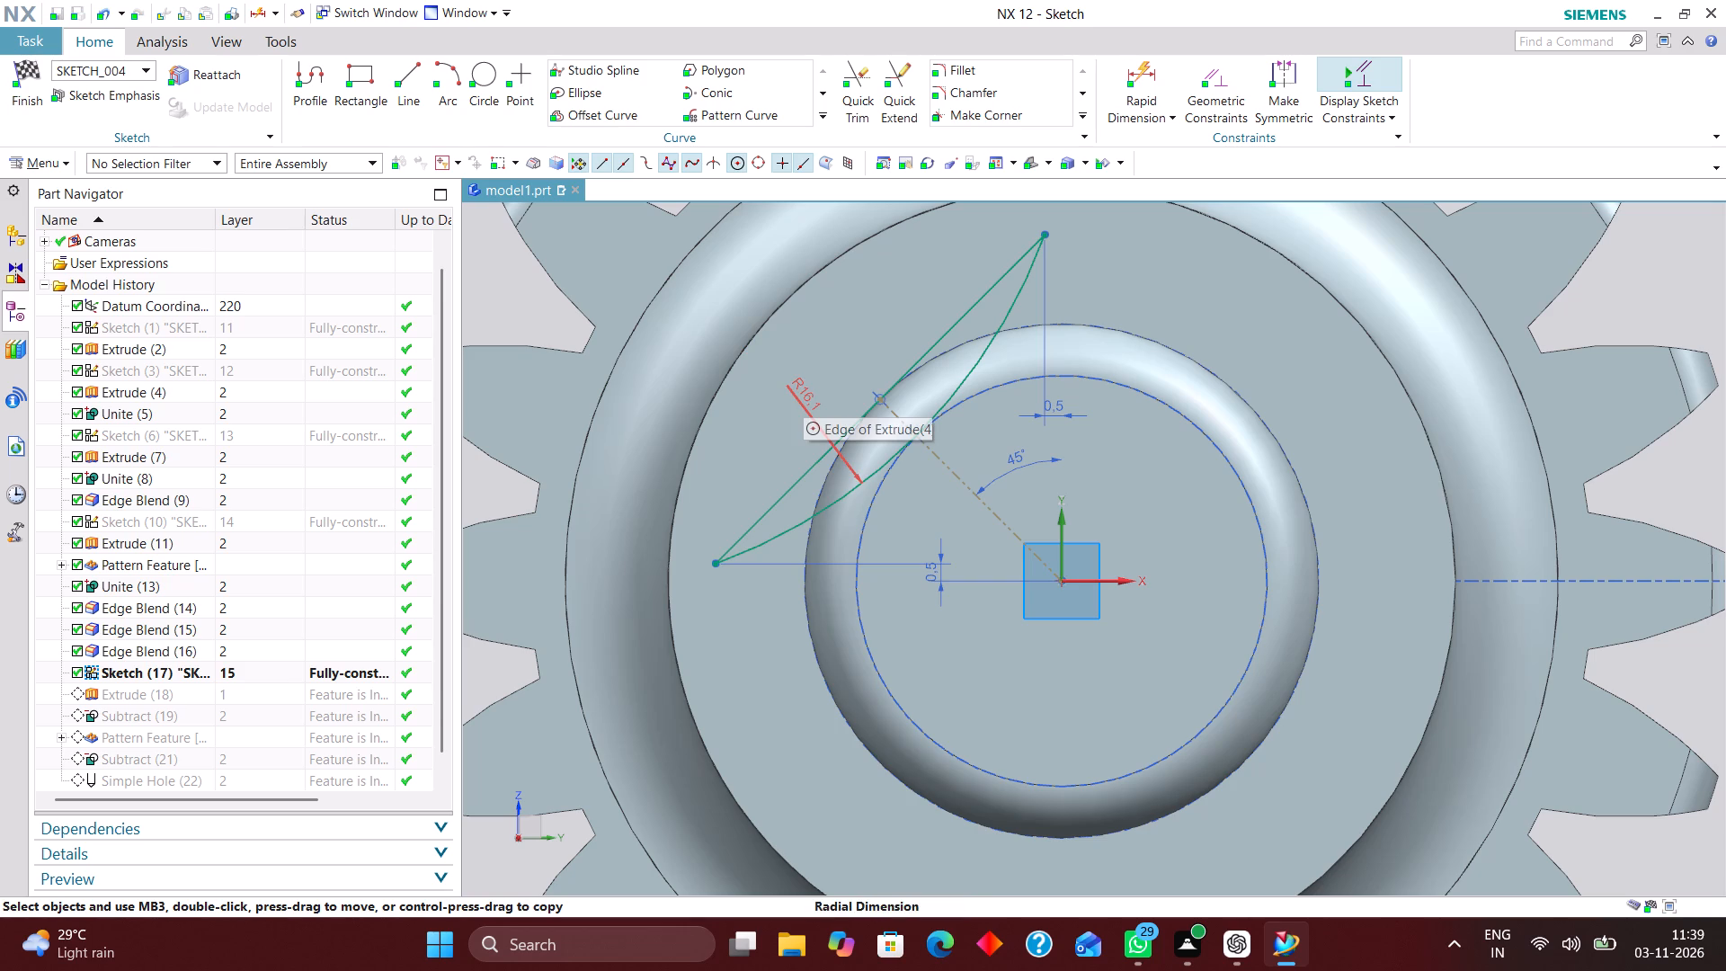
click(31, 74)
scroll(1233, 526, down, 1)
scroll(1385, 530, up, 2)
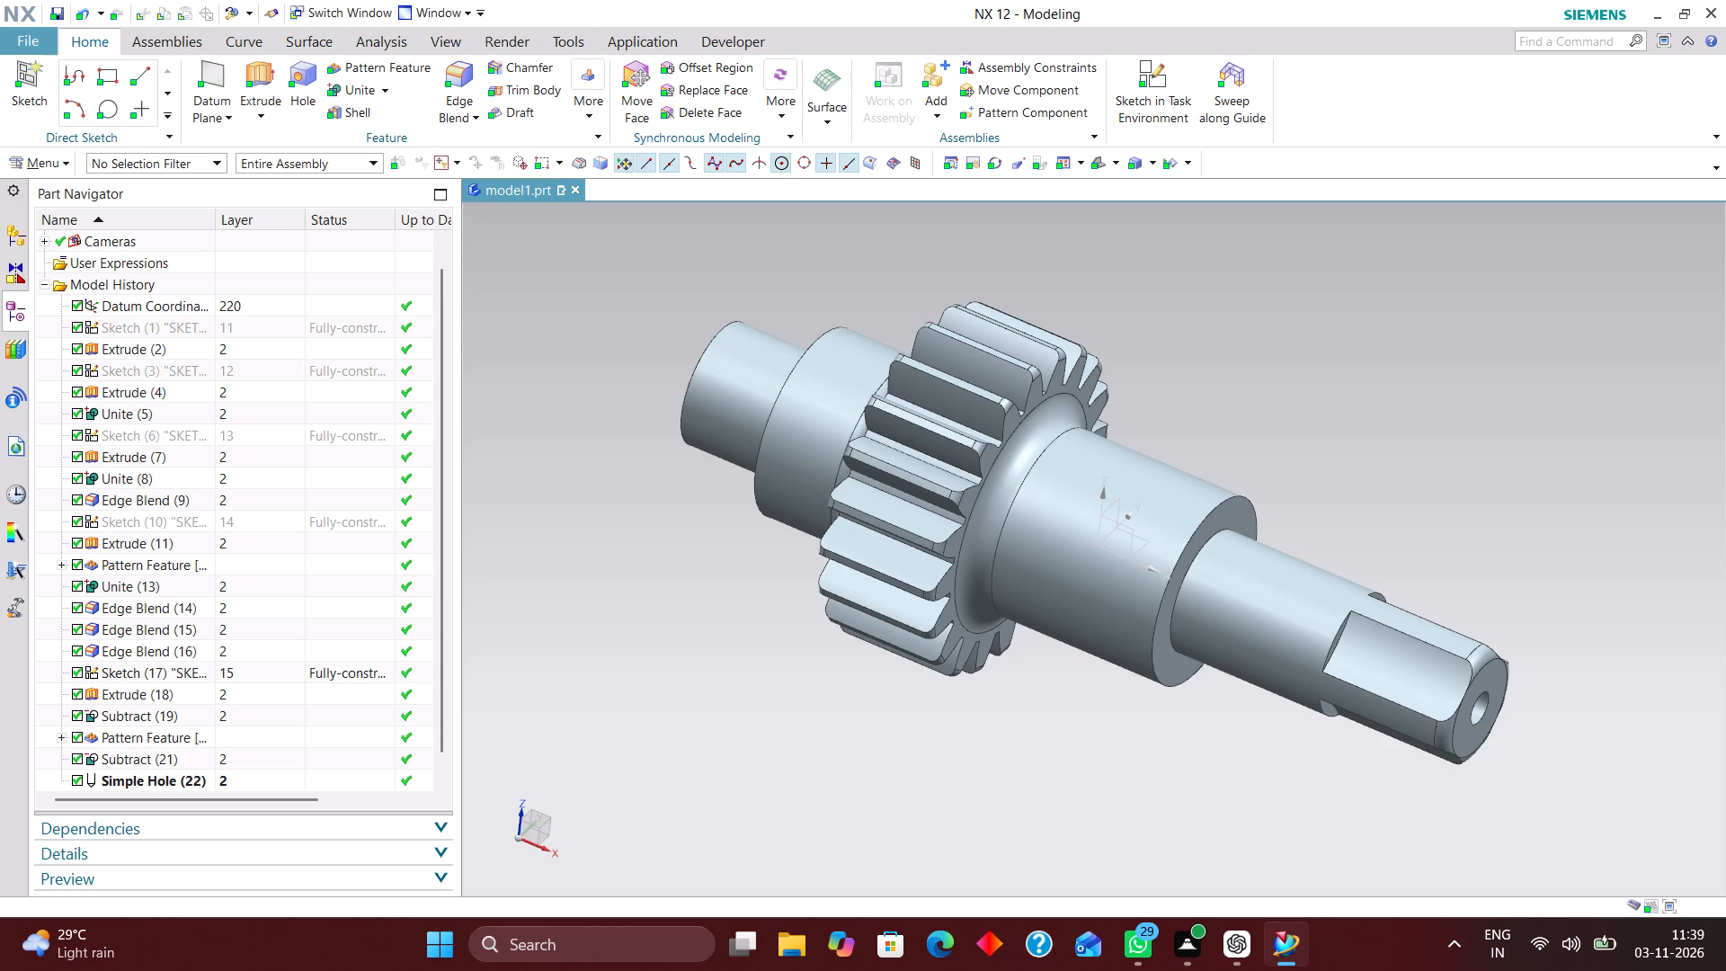
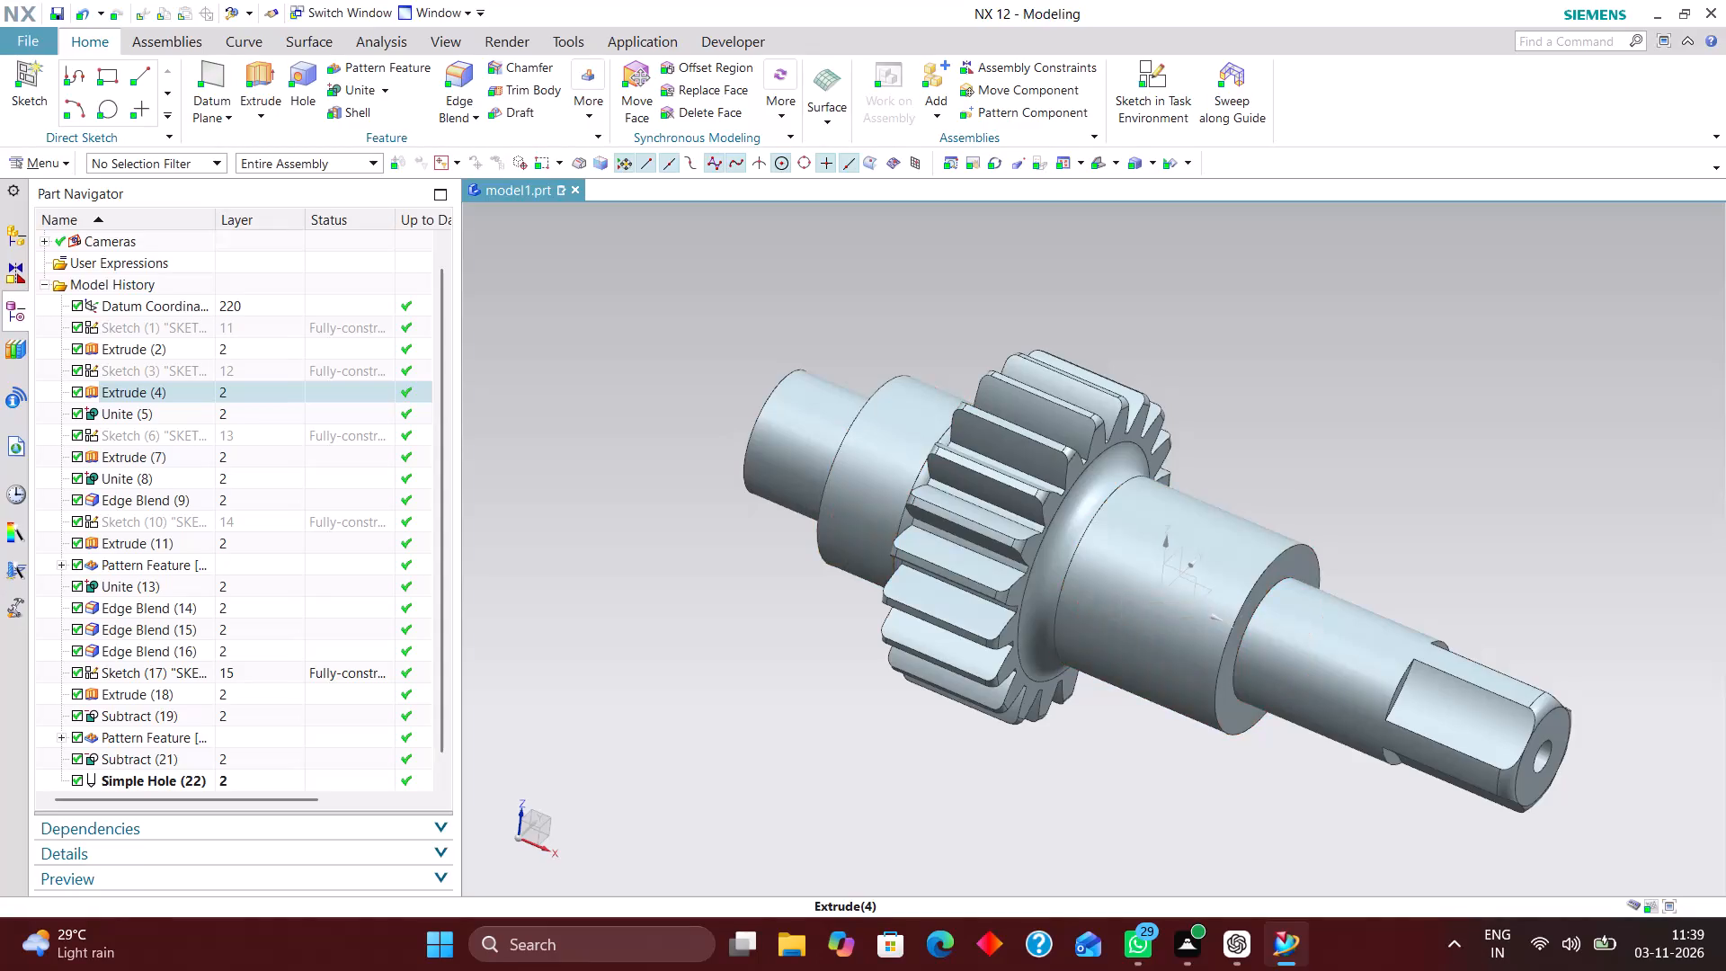
Inspect the gear shaft from several sides and the settings of the circular pattern of flats at its end.
click(1098, 168)
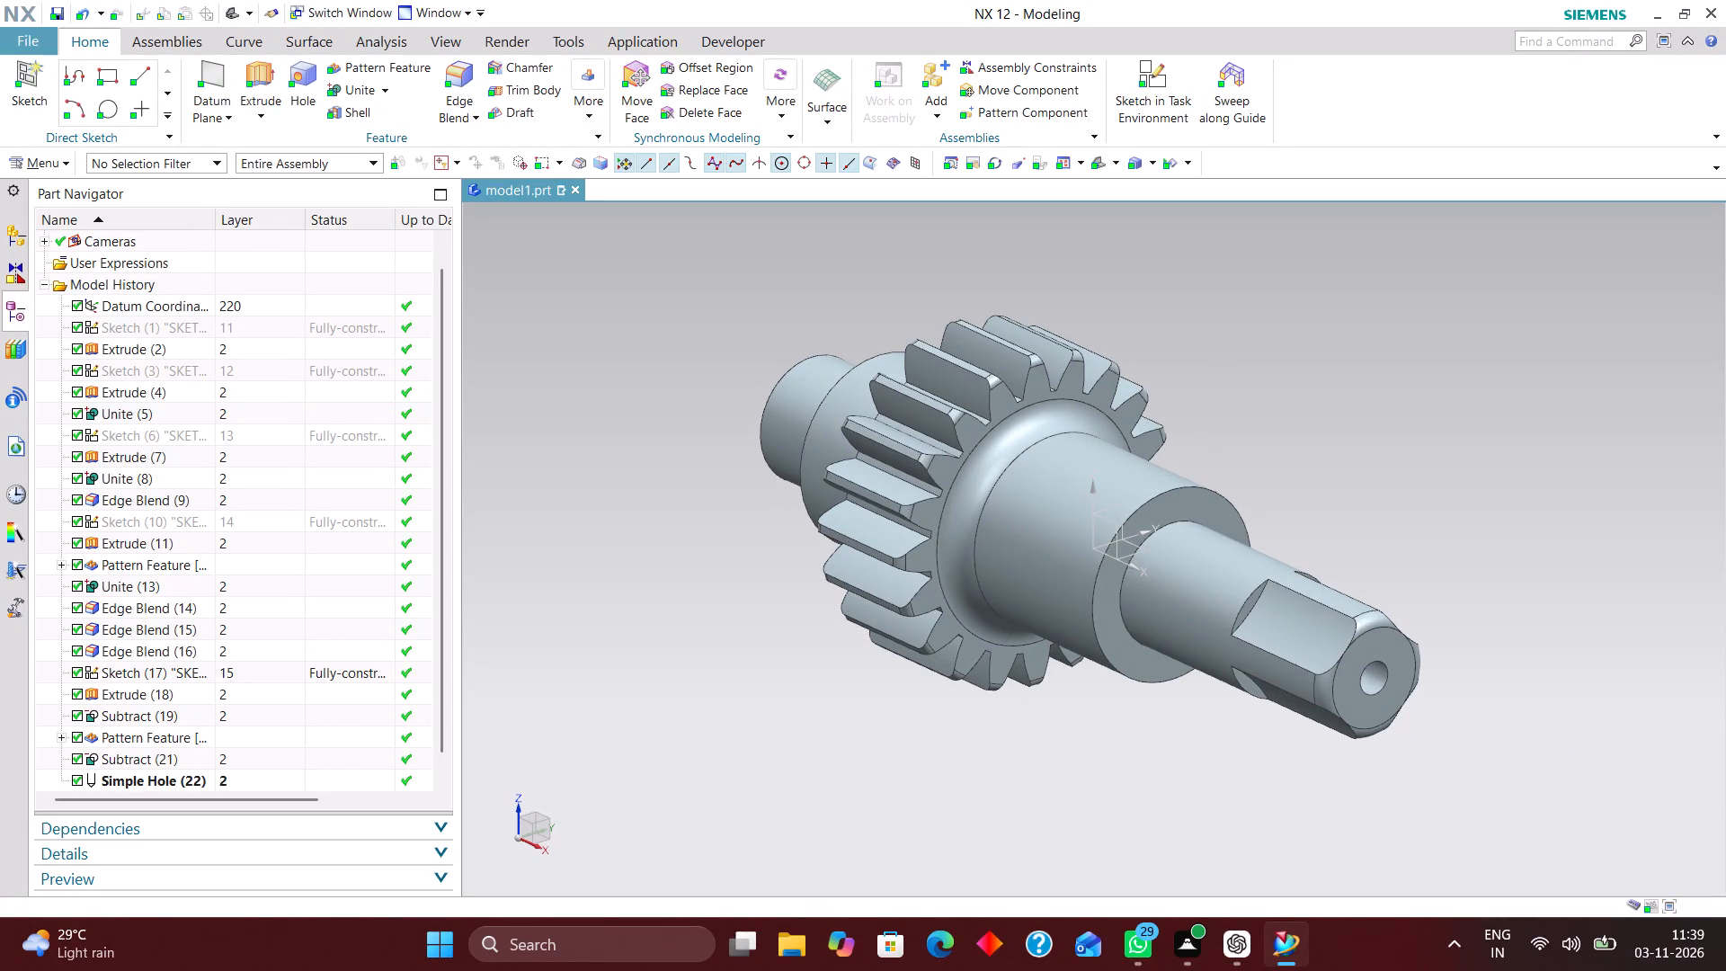
middle_drag(1265, 467, 1239, 581)
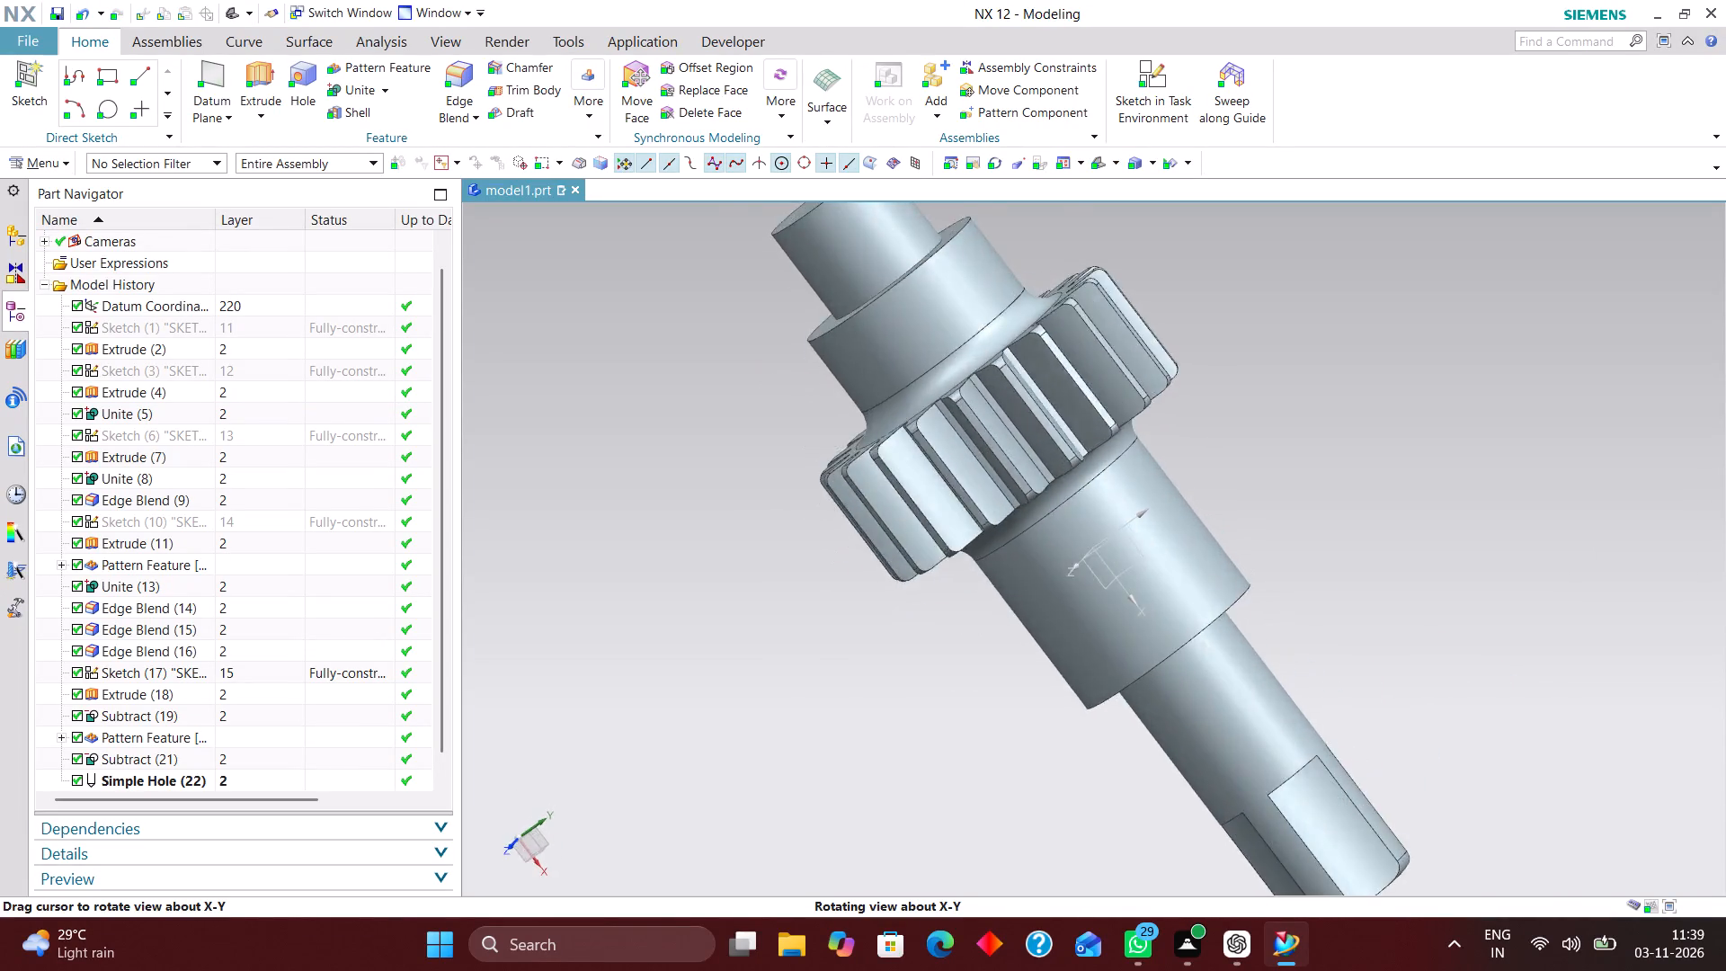
middle_drag(1239, 581, 1172, 690)
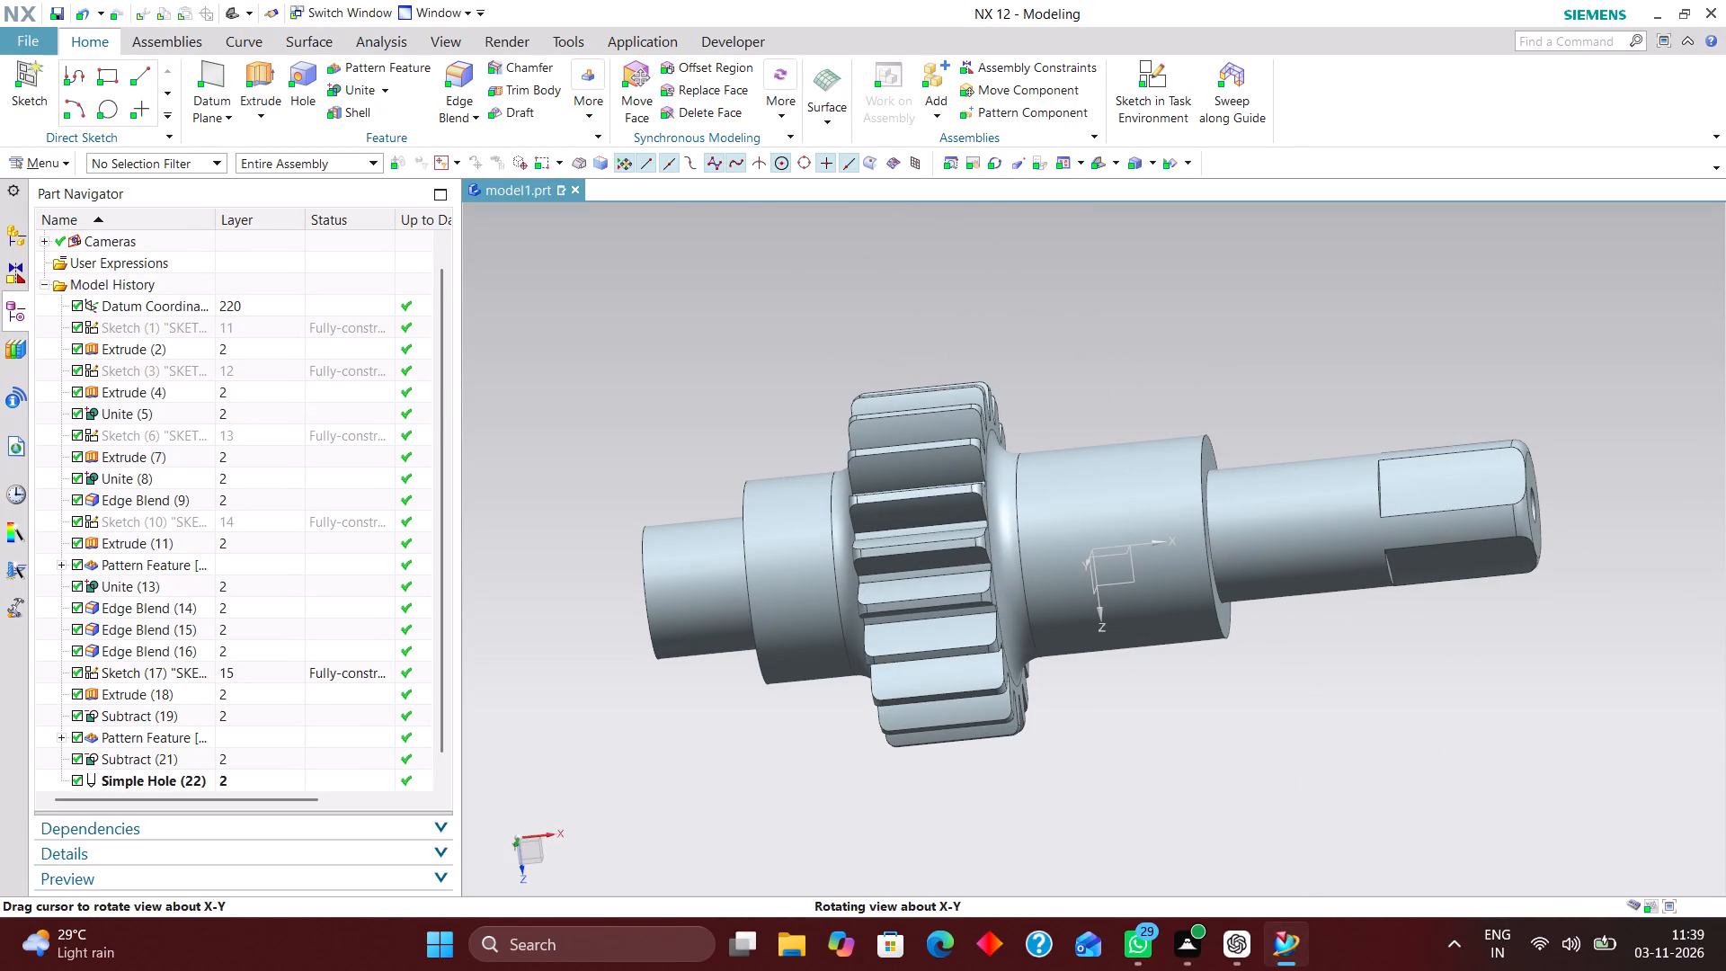
middle_drag(1172, 690, 1152, 691)
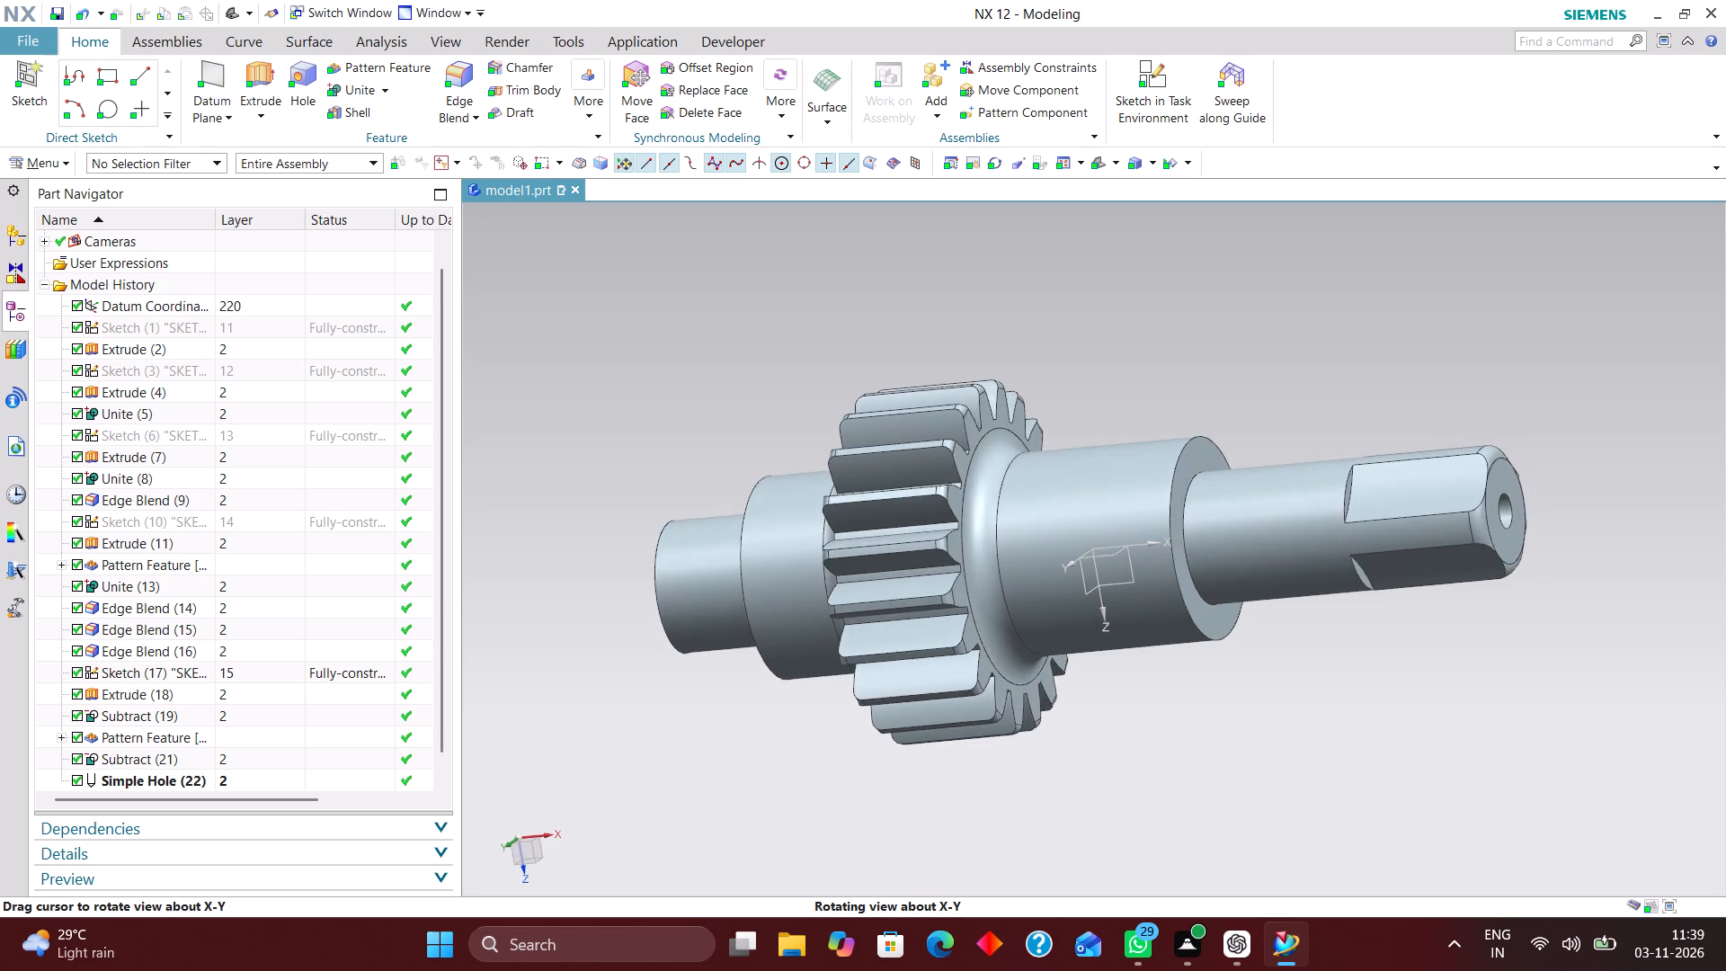
middle_drag(1152, 691, 1089, 727)
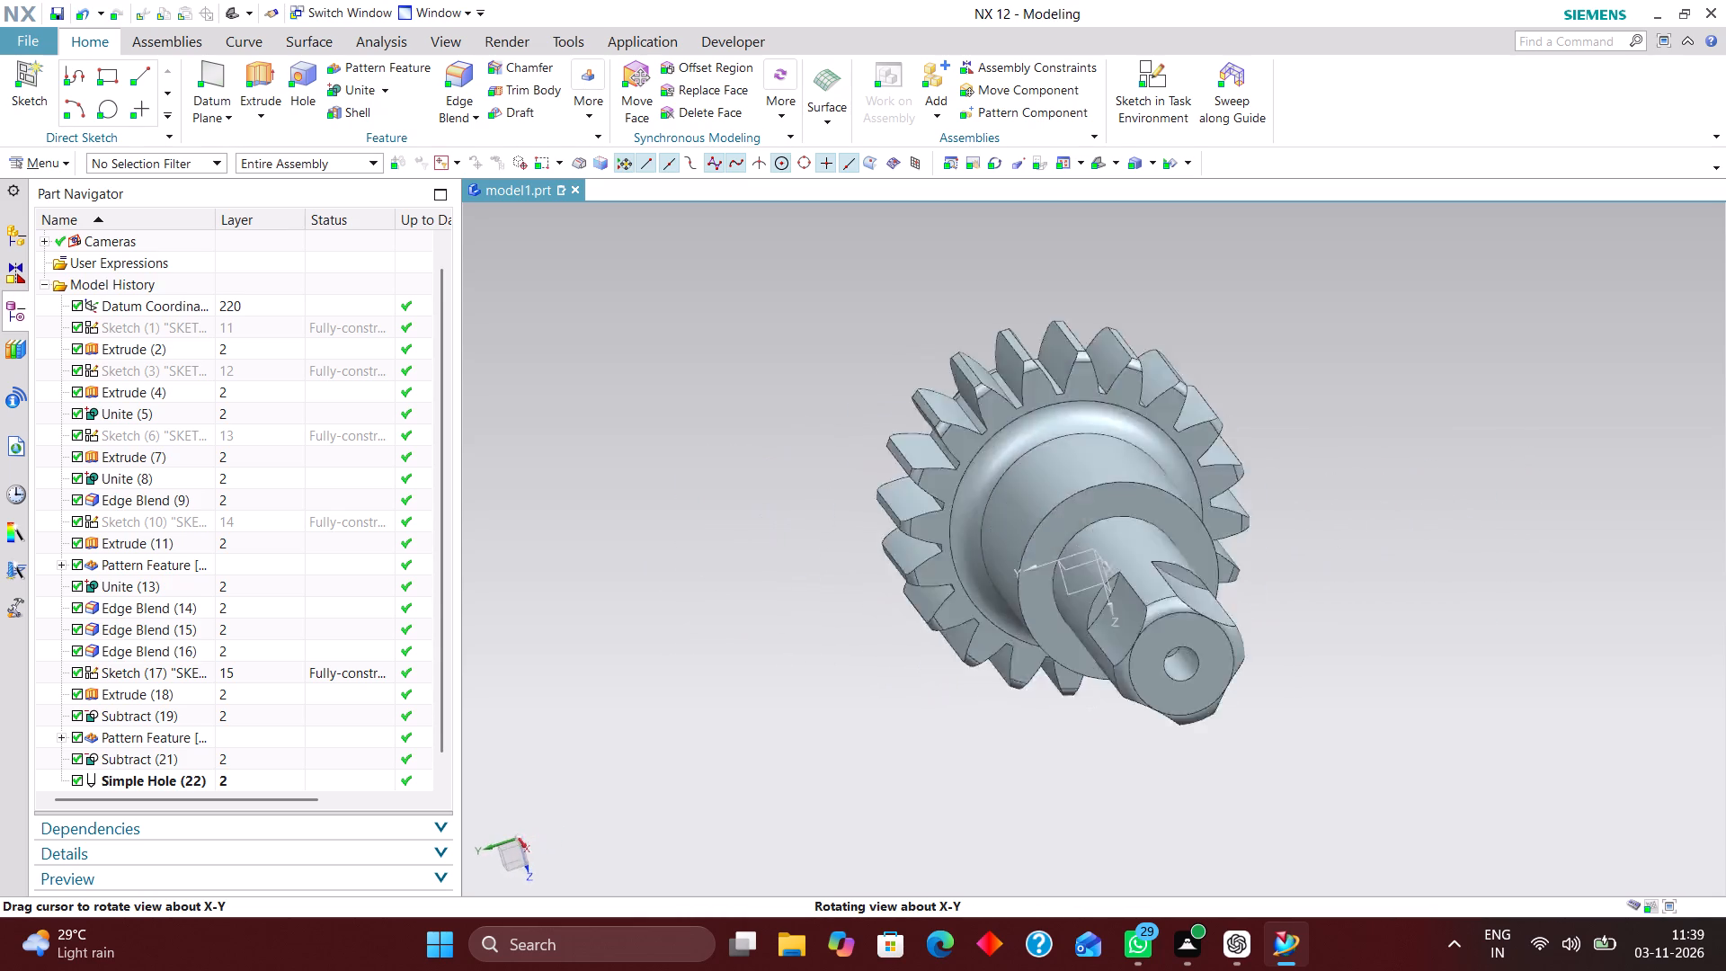
middle_drag(1089, 727, 1143, 742)
double_click(1372, 733)
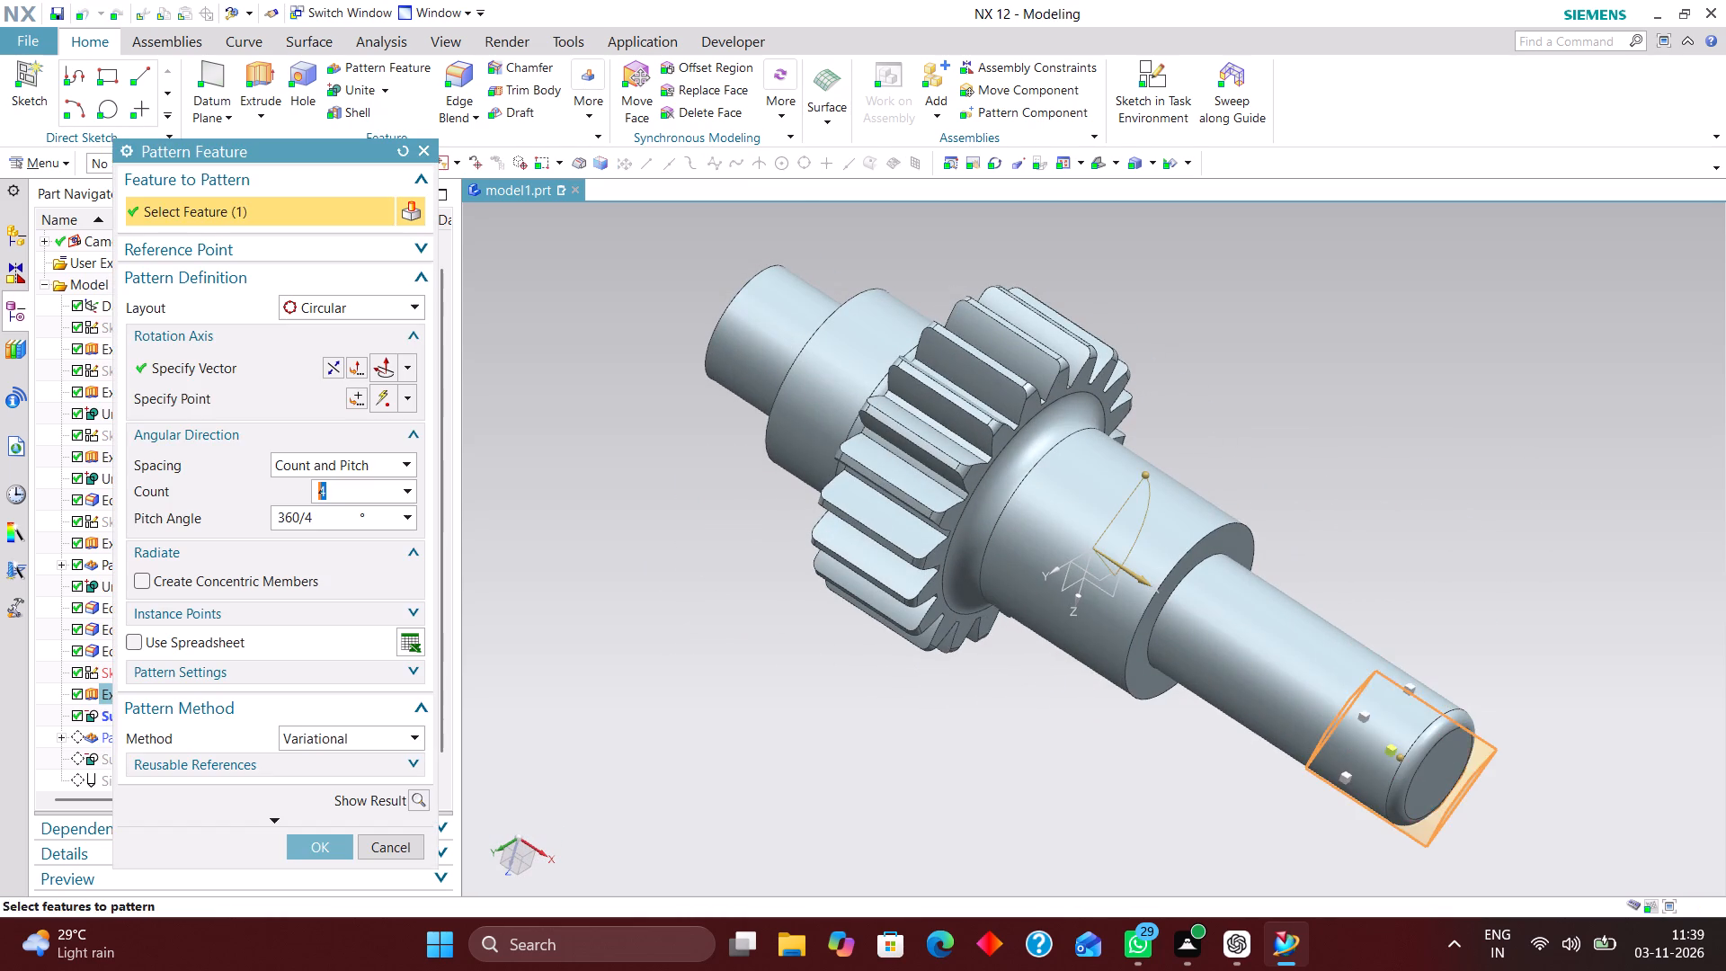
click(403, 851)
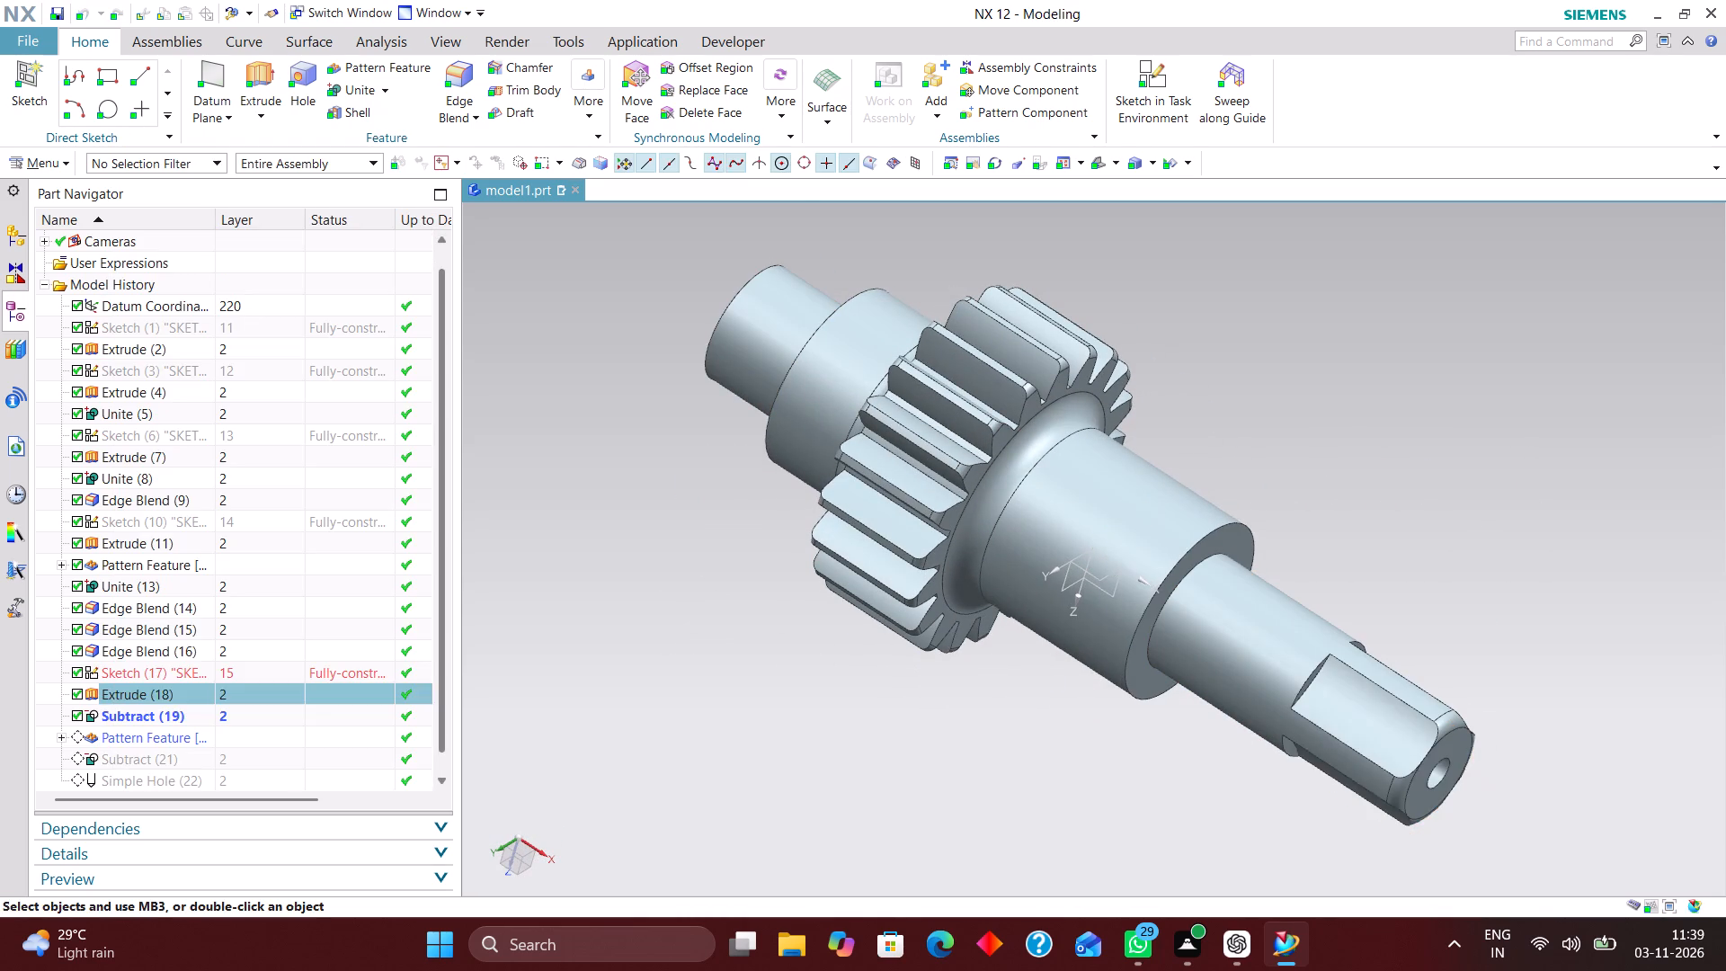
Edit Extrude (18), the recess extrusion at the shaft end, with rollback and set its start distance to 34 mm.
scroll(1235, 670, down, 1)
middle_drag(1366, 686, 1307, 704)
middle_drag(1282, 717, 1302, 708)
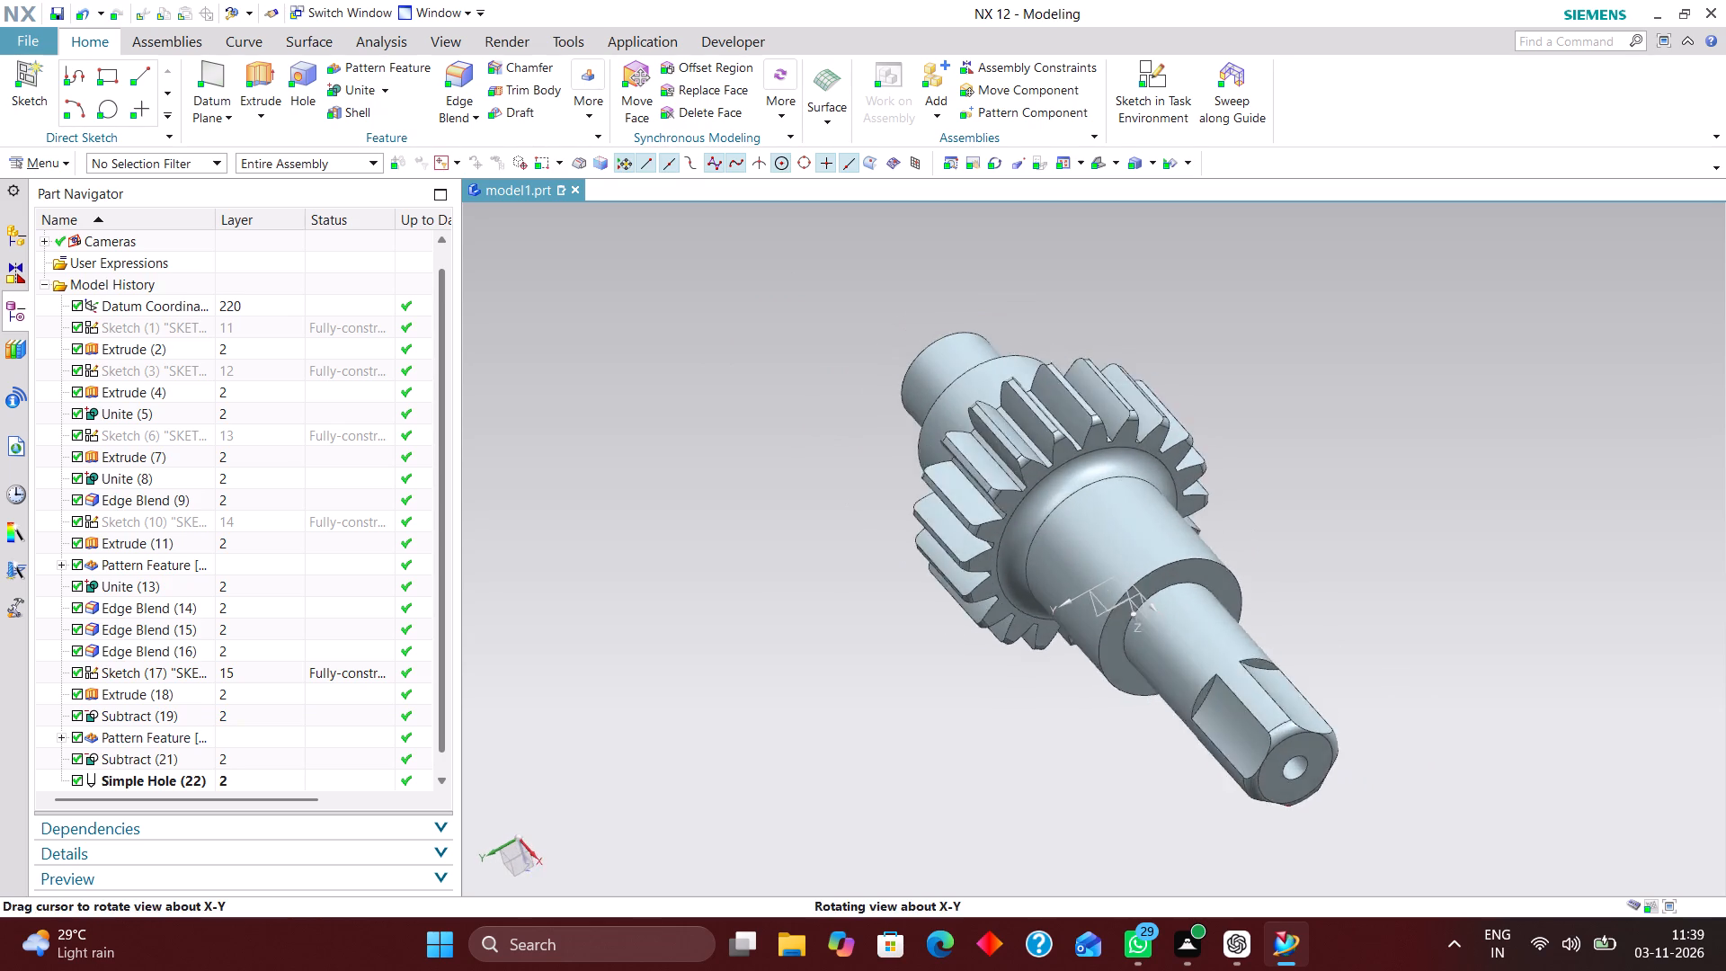
middle_drag(1302, 708, 1308, 675)
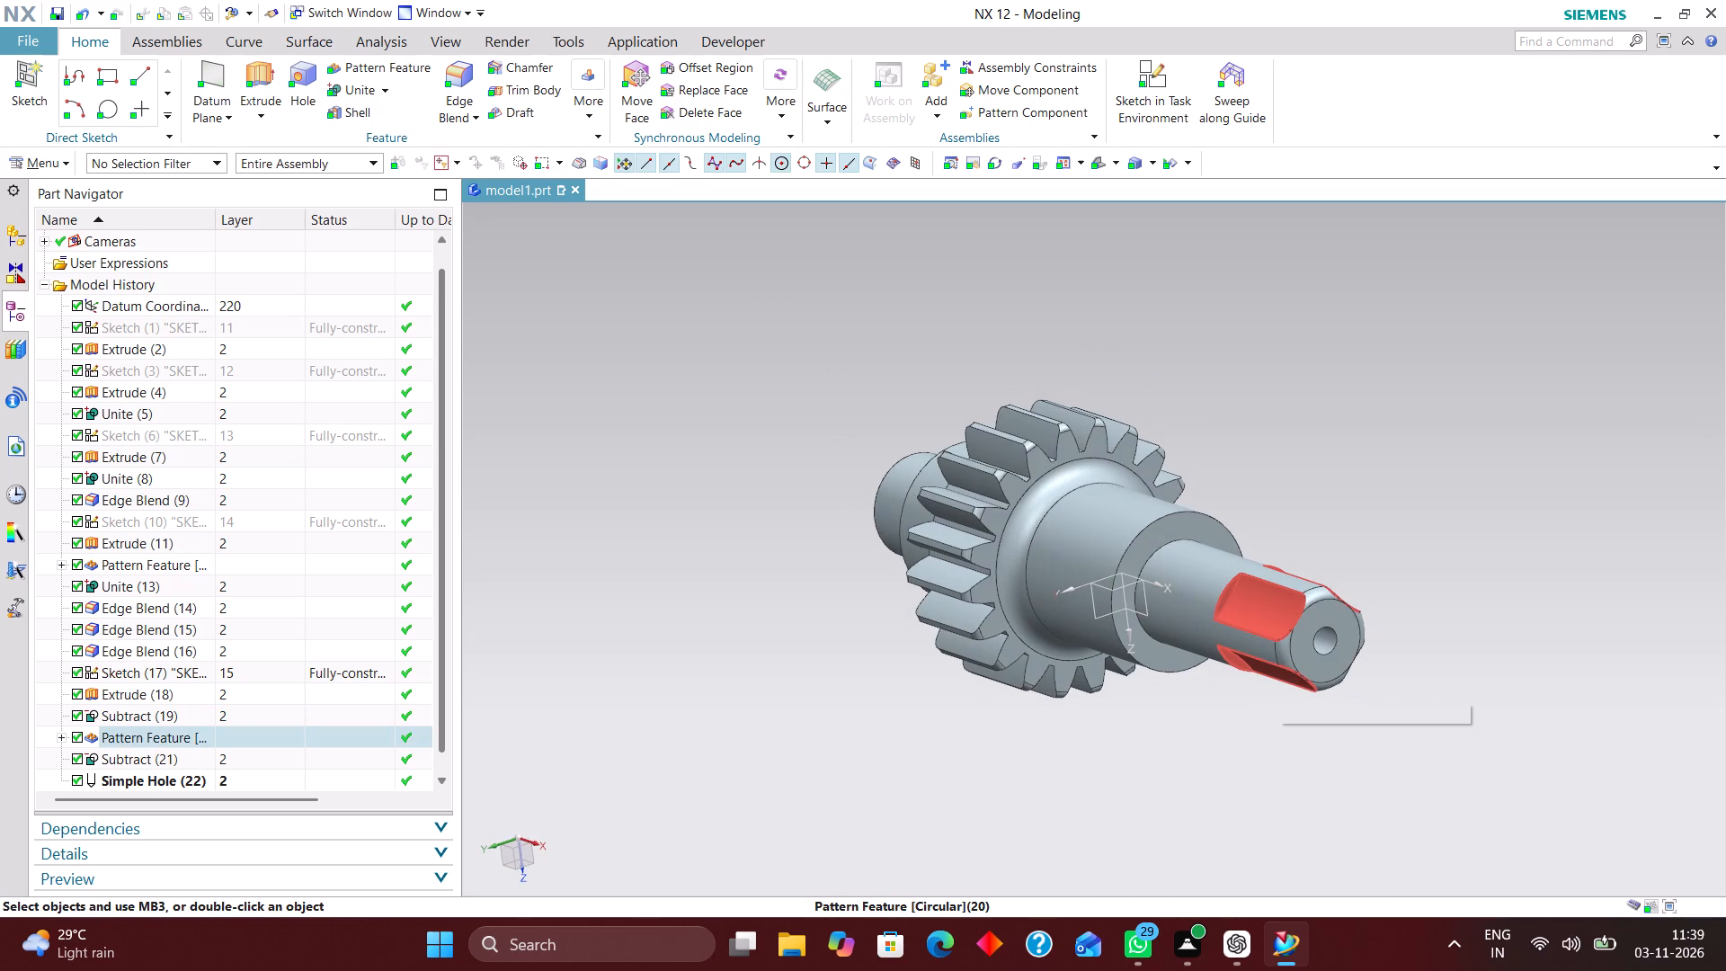
click(191, 696)
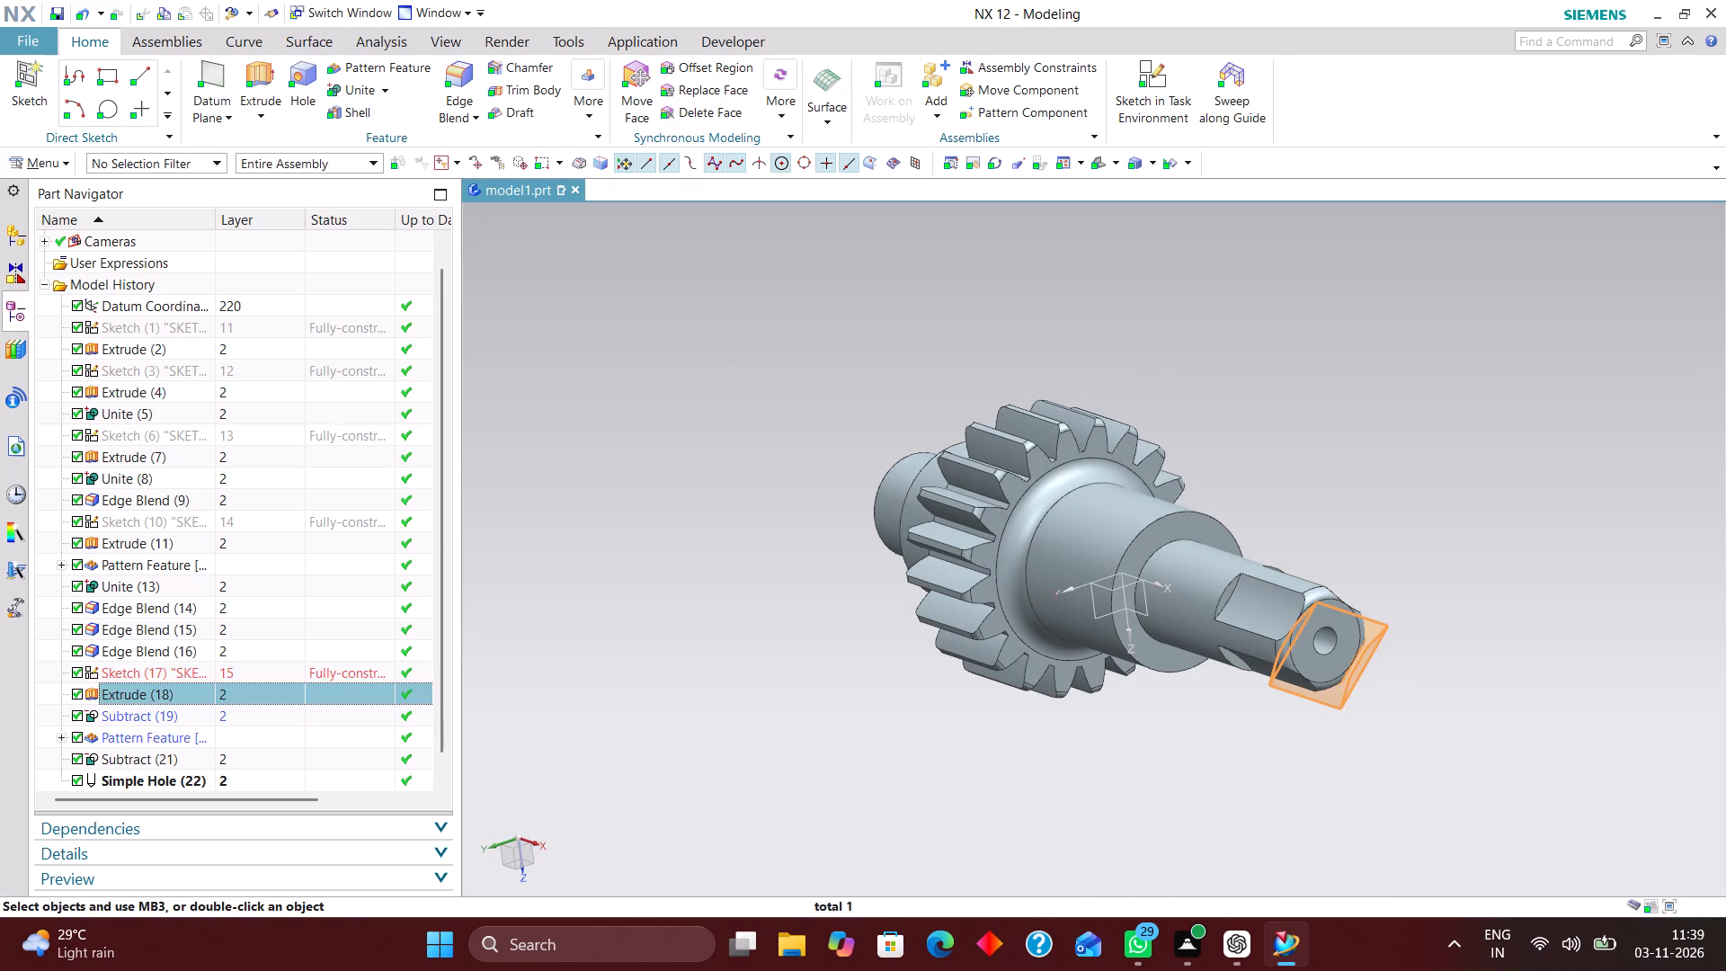
right_click(191, 695)
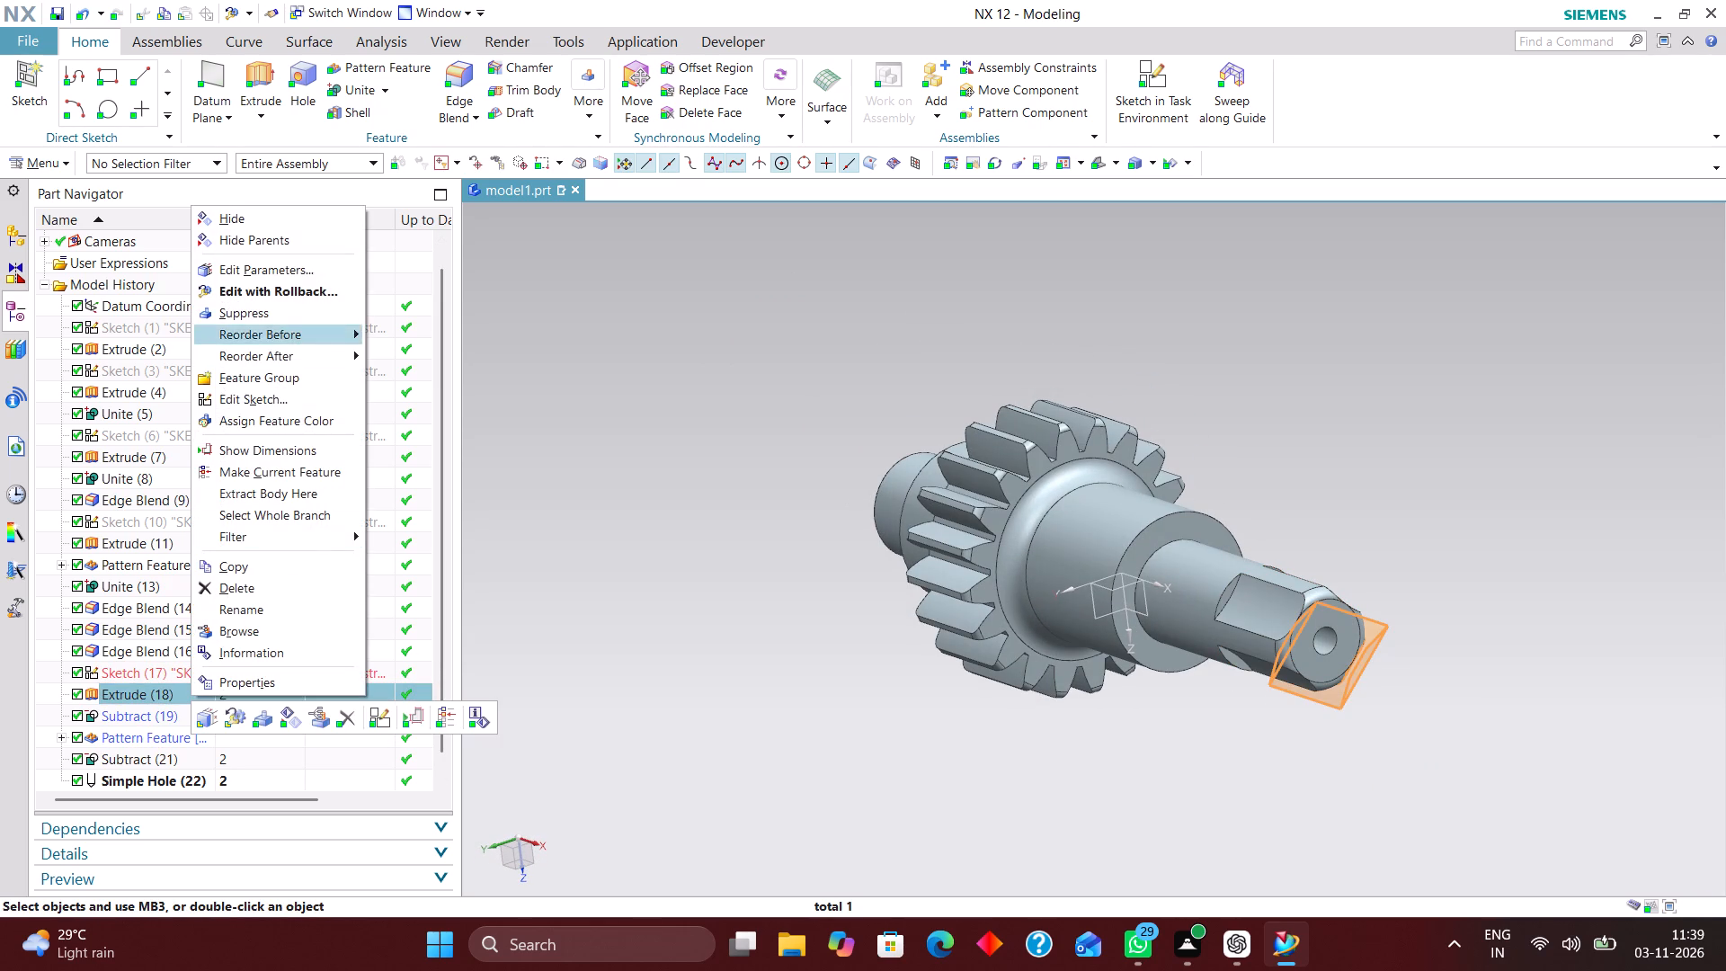
click(284, 296)
scroll(1131, 650, up, 1)
middle_drag(1164, 633, 1232, 708)
right_drag(1611, 480, 1004, 468)
scroll(956, 593, down, 2)
scroll(1324, 575, up, 4)
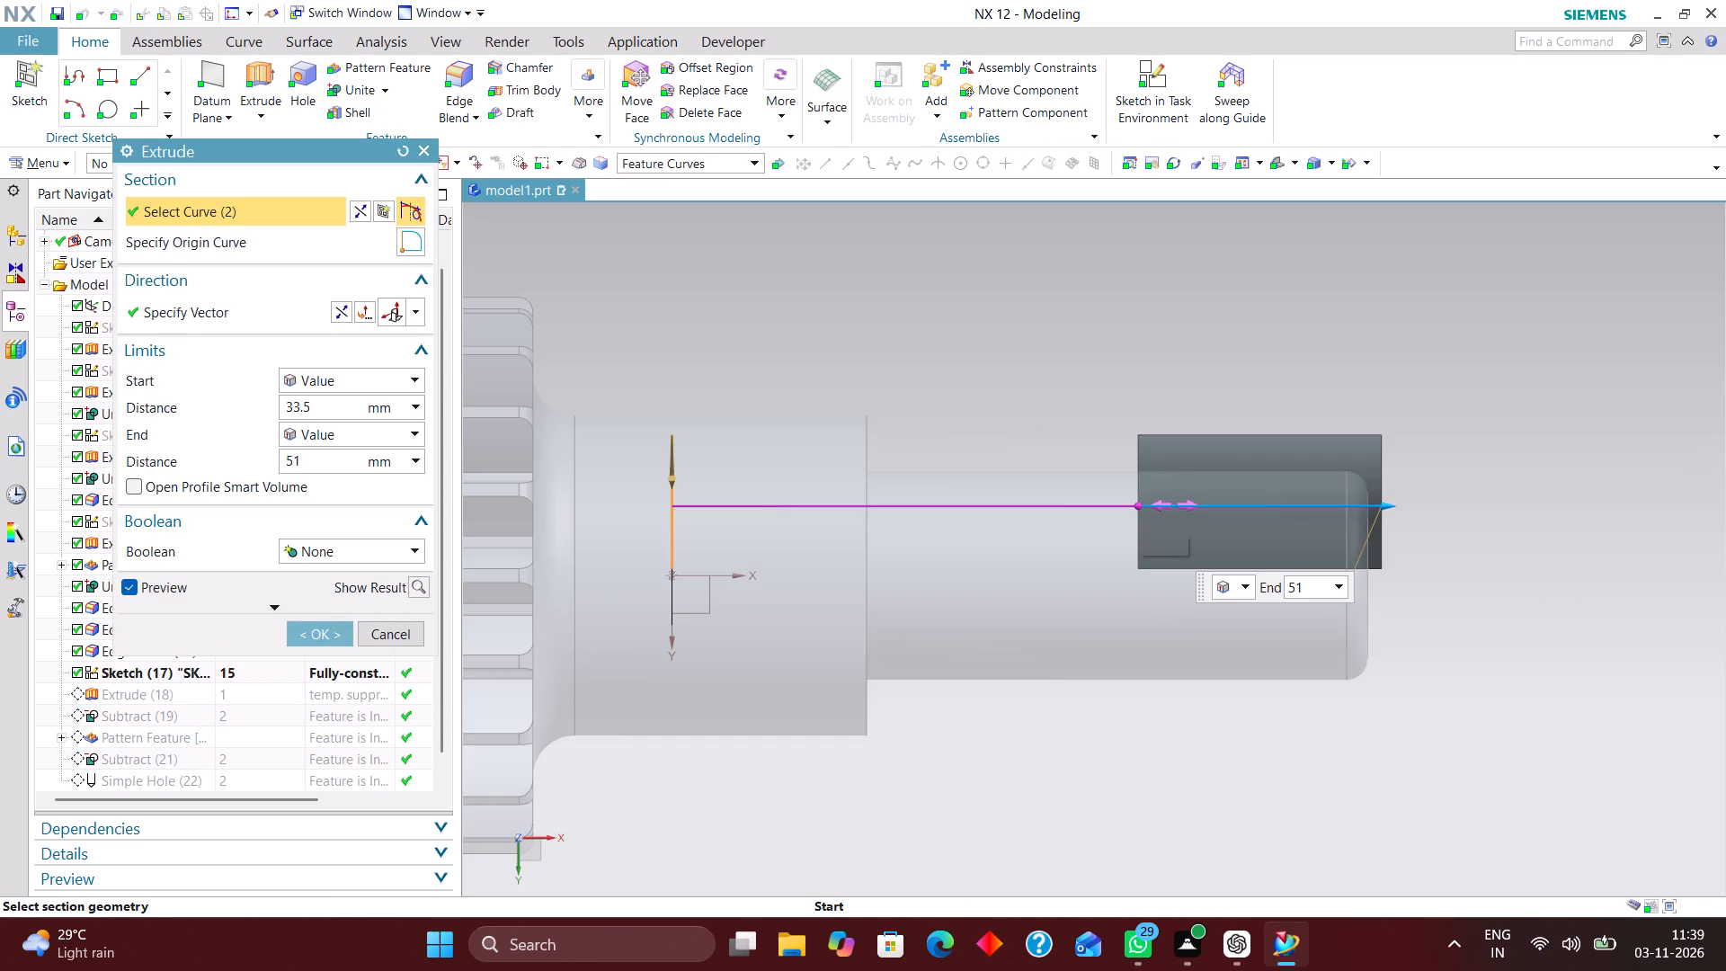
drag(1141, 503, 1150, 503)
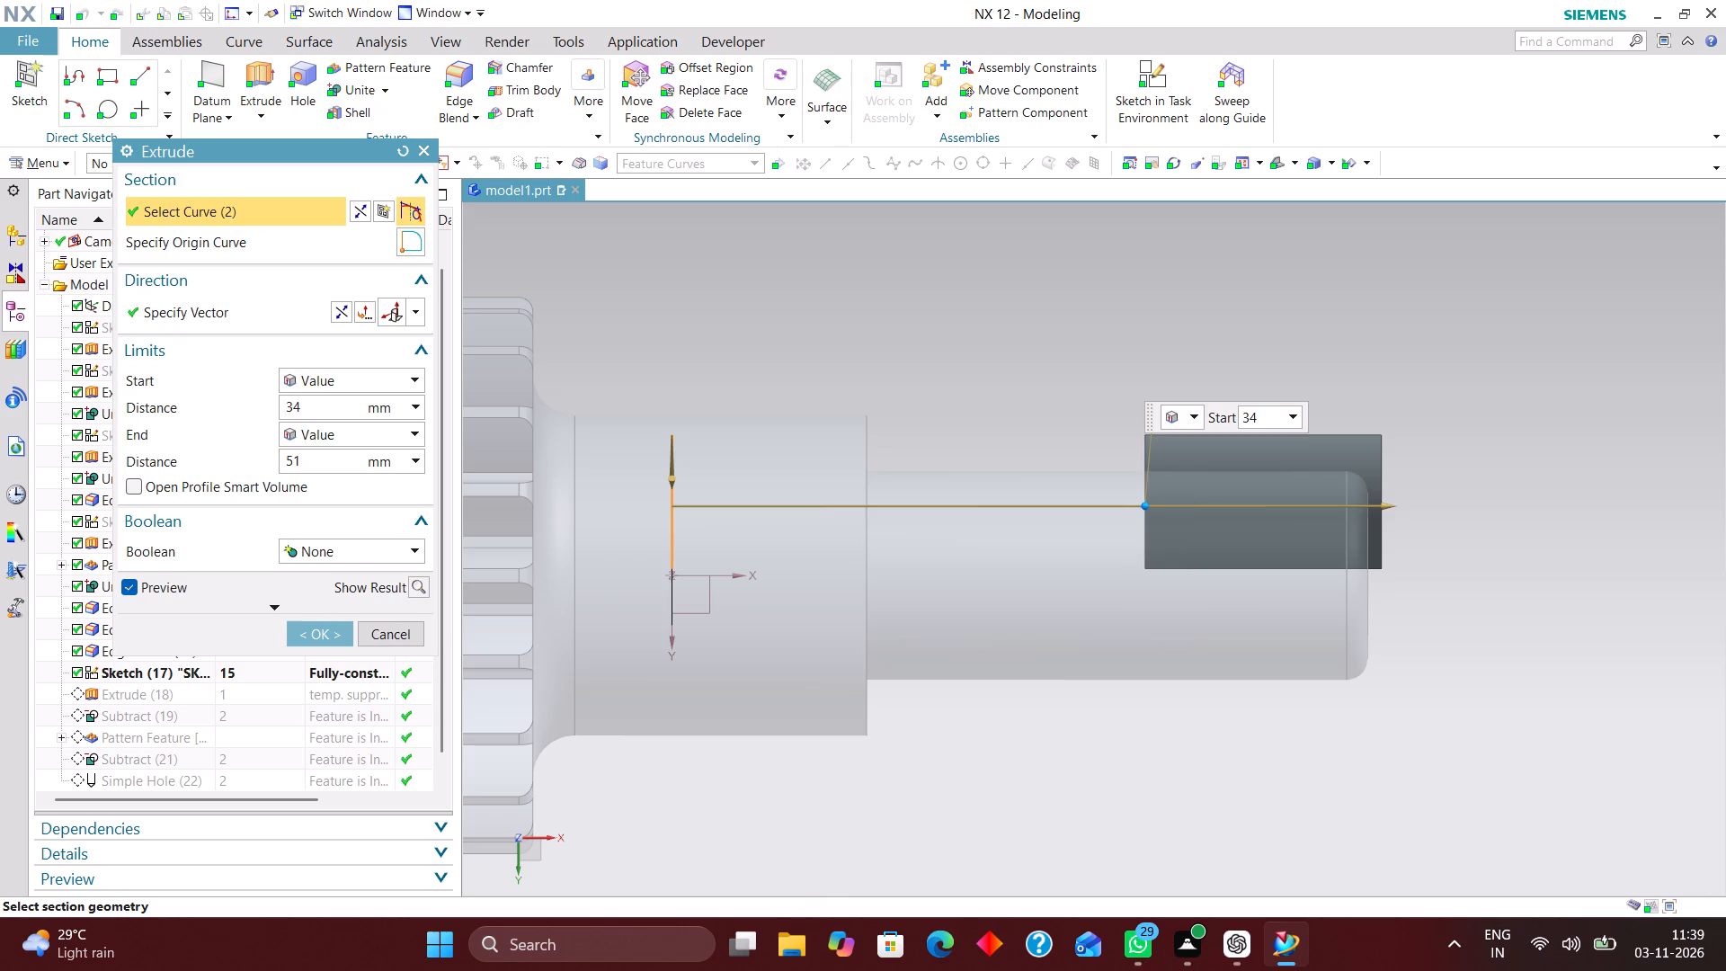
drag(1150, 503, 1145, 504)
drag(1145, 504, 1150, 505)
click(332, 625)
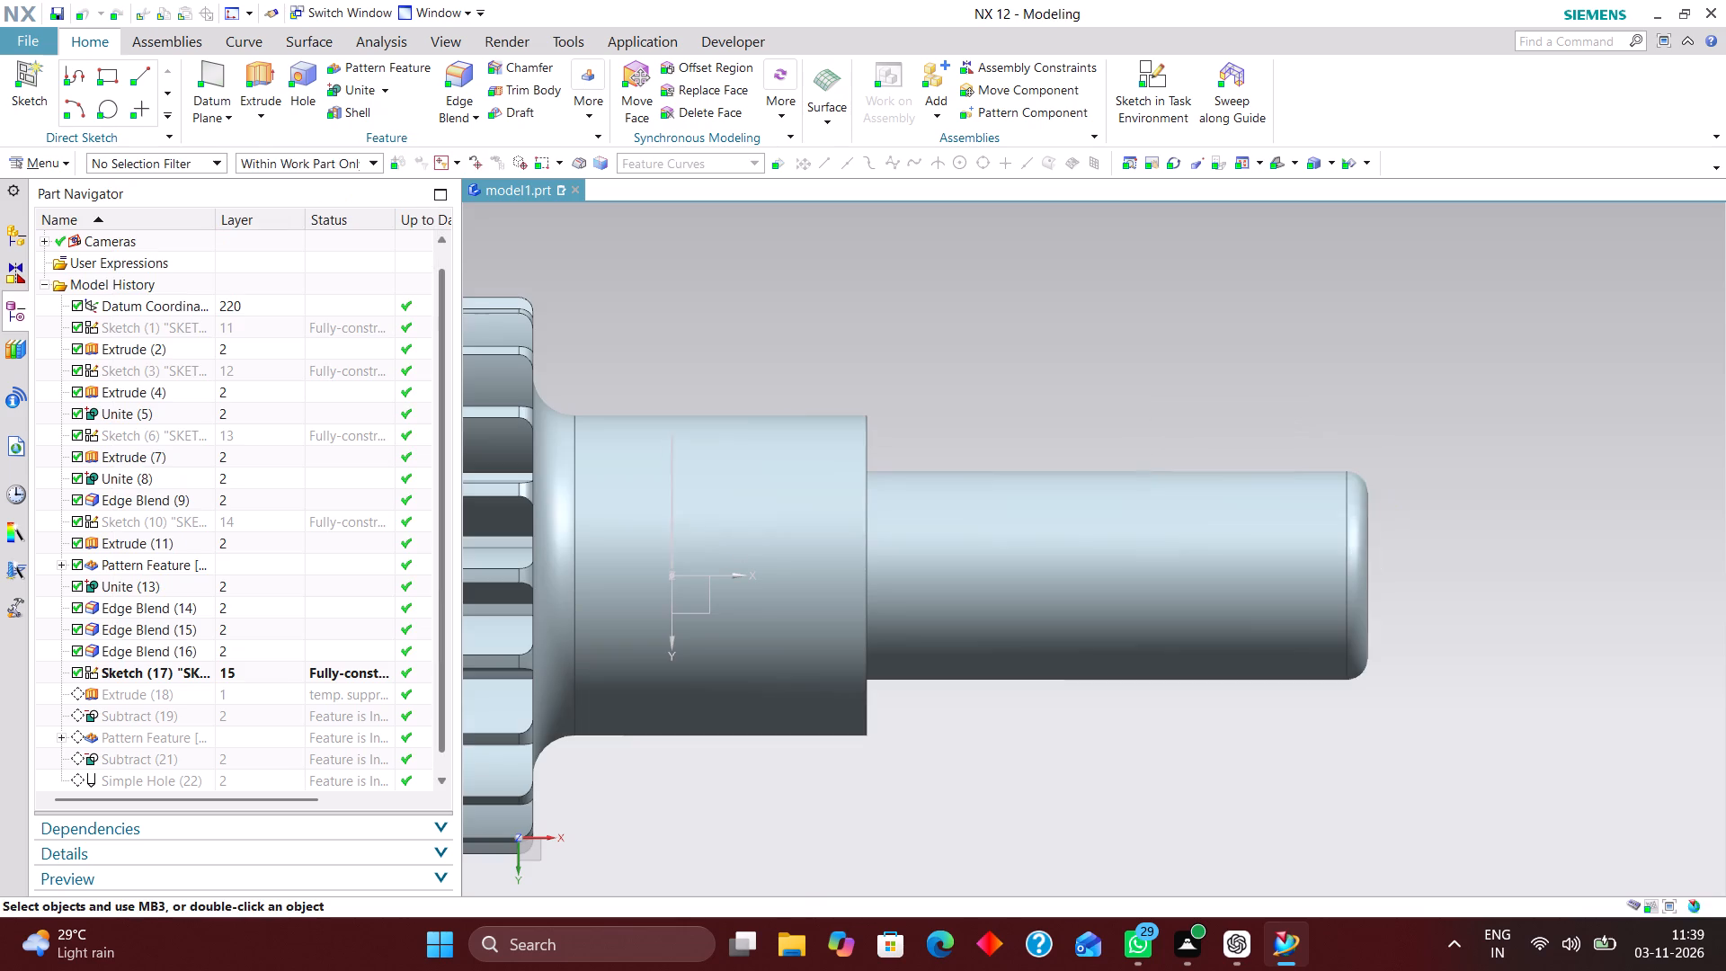
Measure the distance from the step face at the flat's inner end to the end face of the shaft.
middle_drag(1409, 557, 1350, 572)
middle_click(1351, 574)
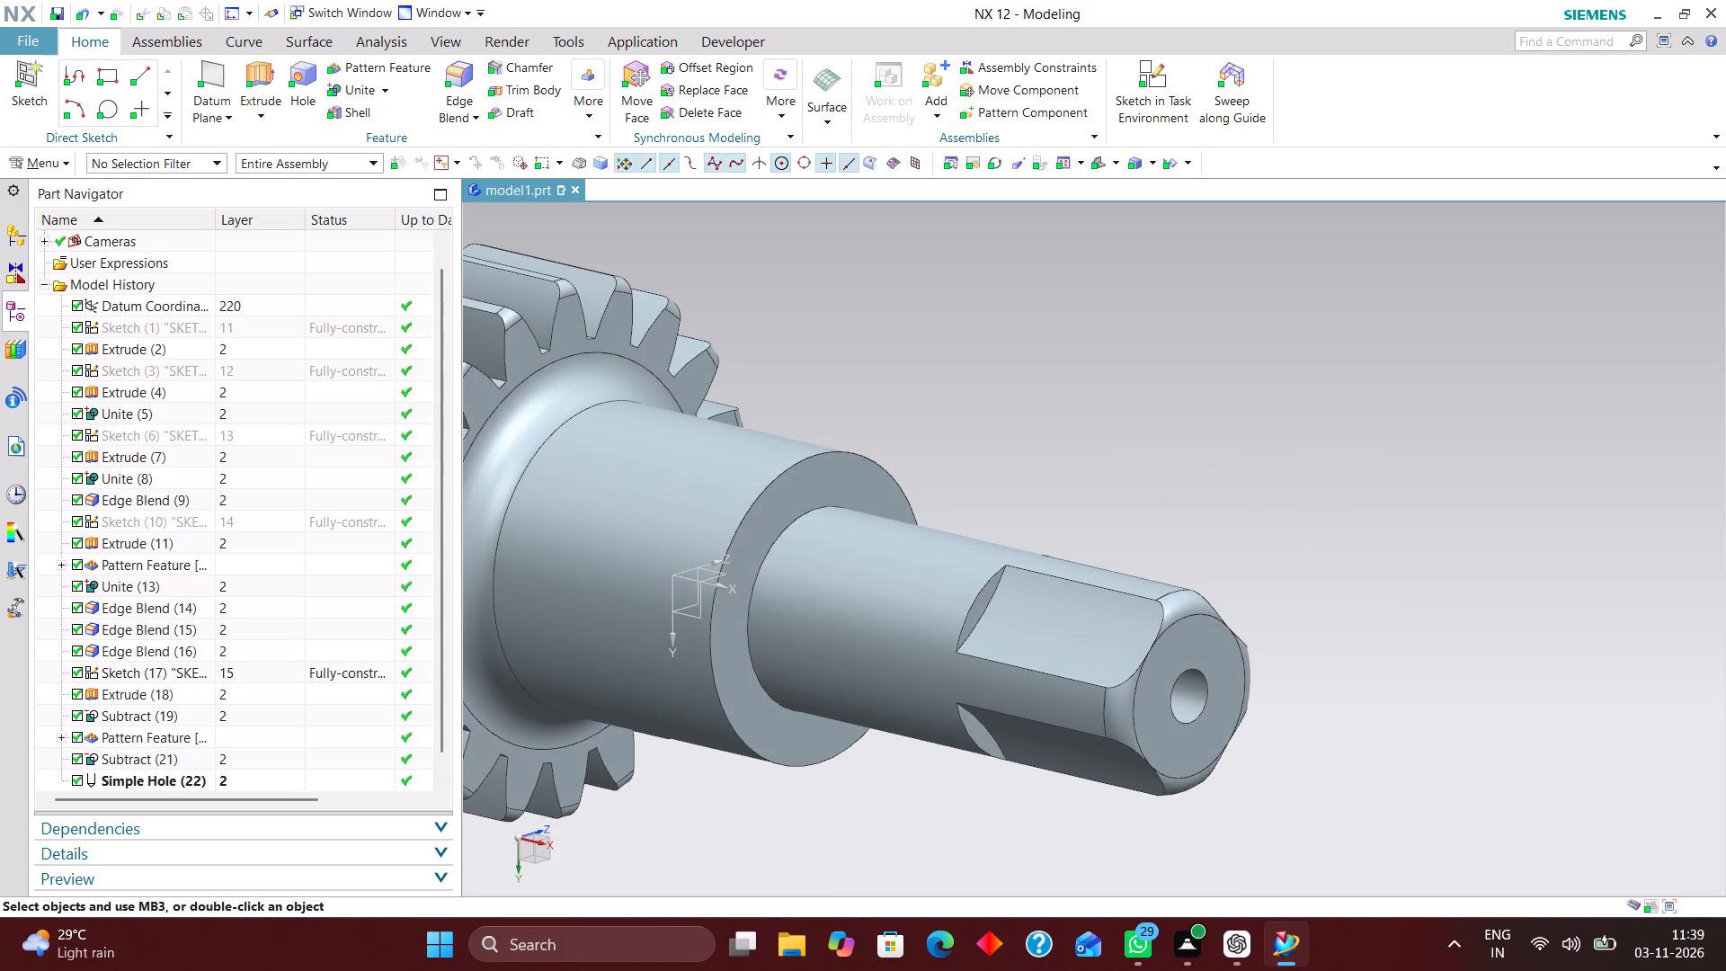
scroll(1400, 550, down, 2)
middle_drag(1399, 570, 1364, 512)
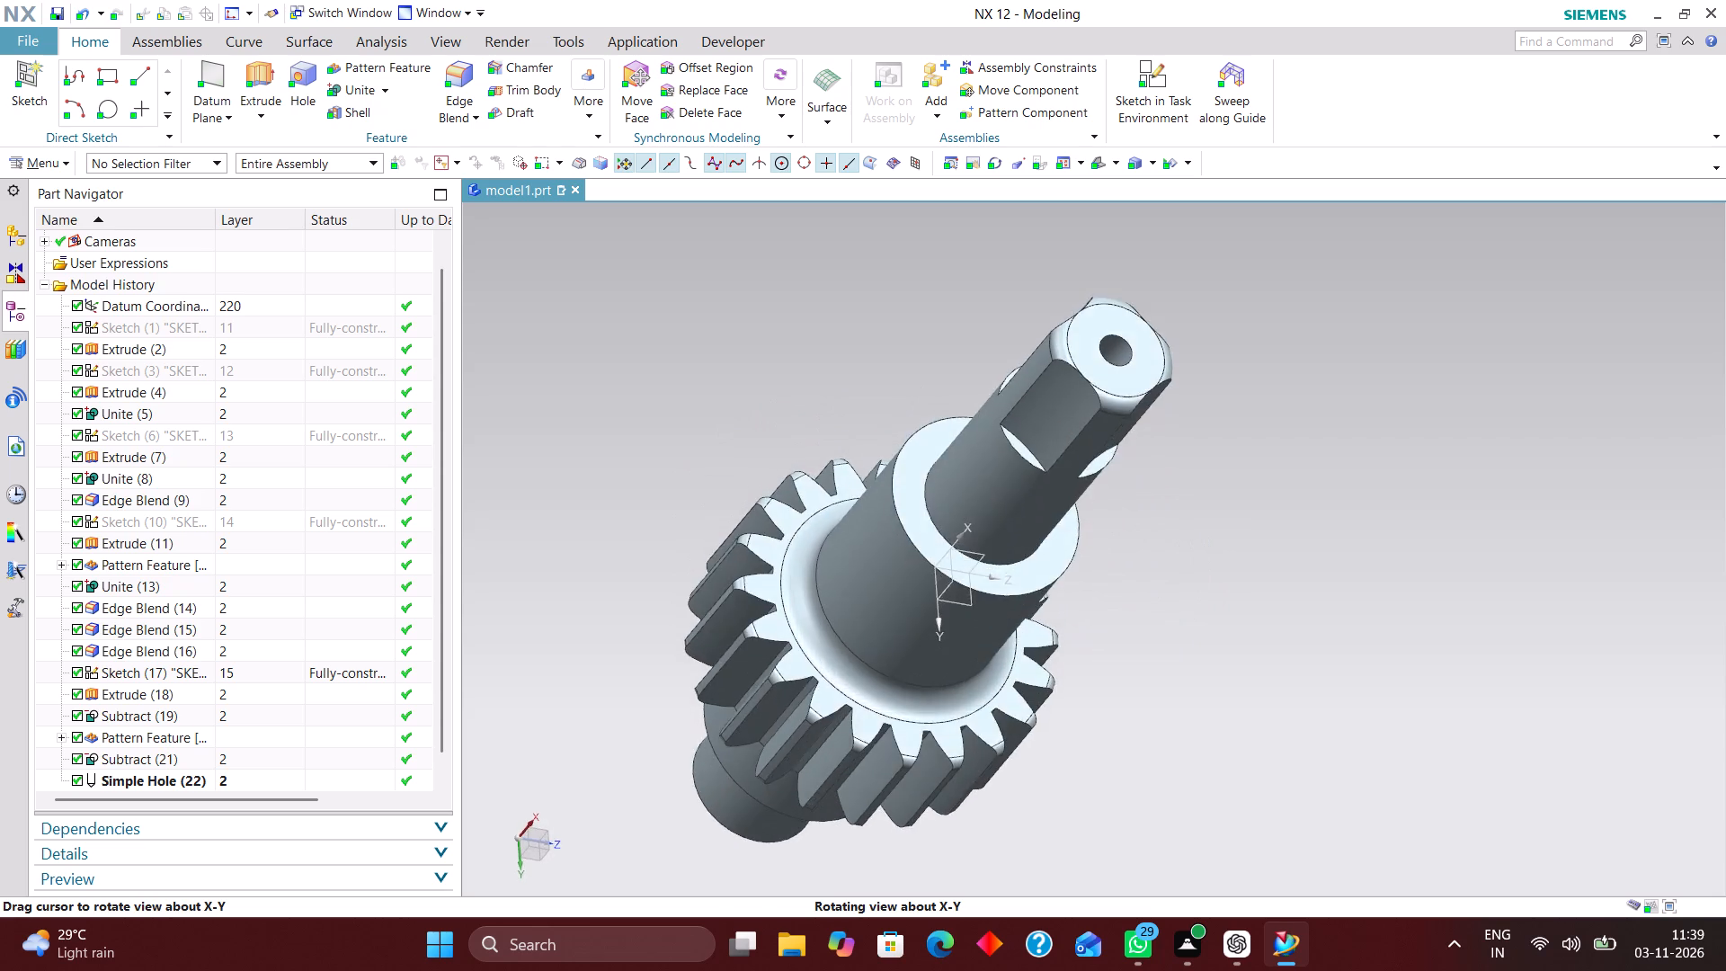
middle_drag(1364, 512, 1382, 705)
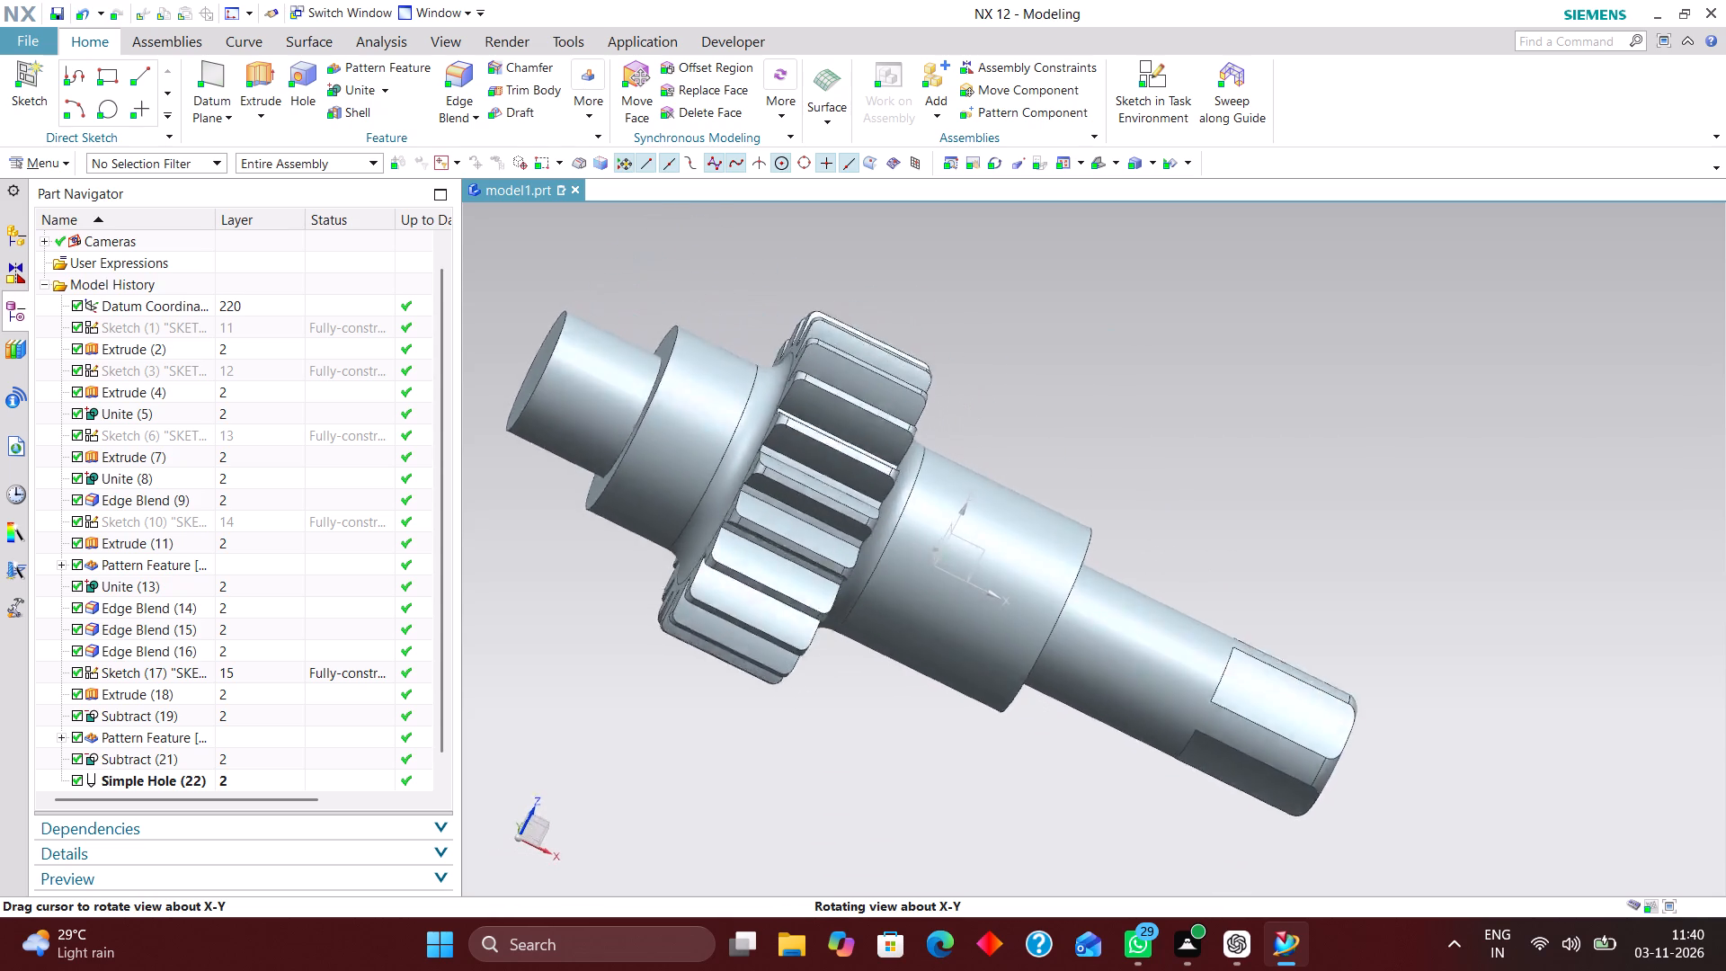
middle_drag(1382, 705, 1340, 682)
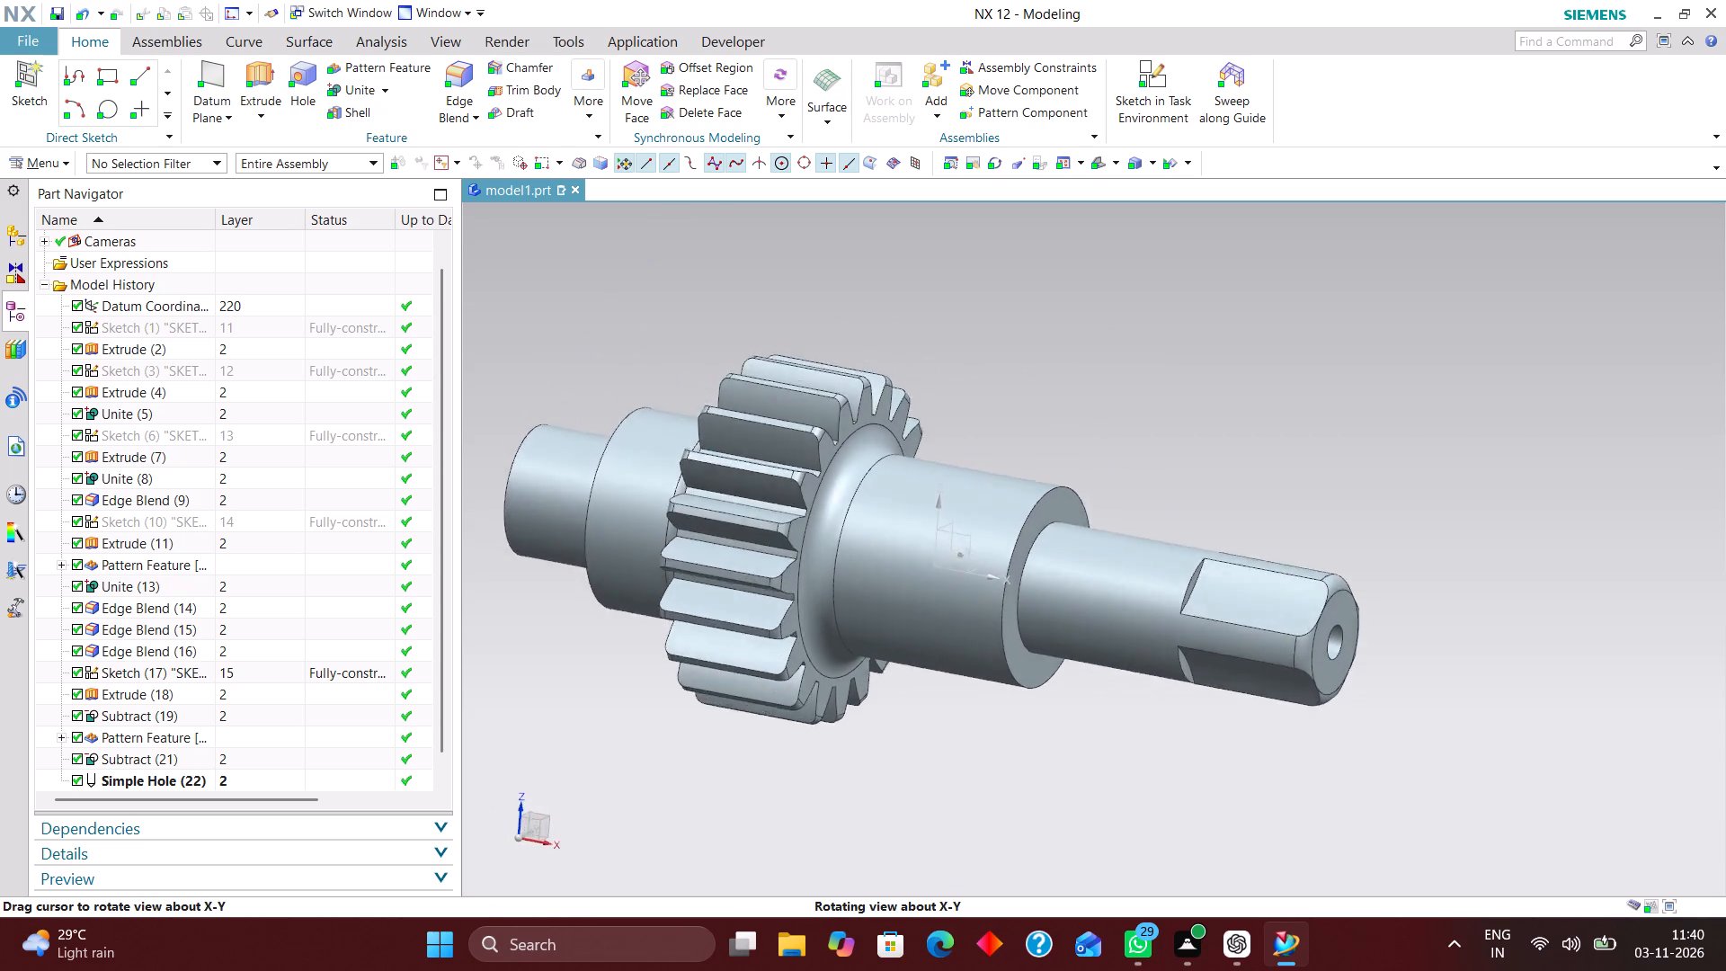
middle_drag(1340, 682, 1307, 685)
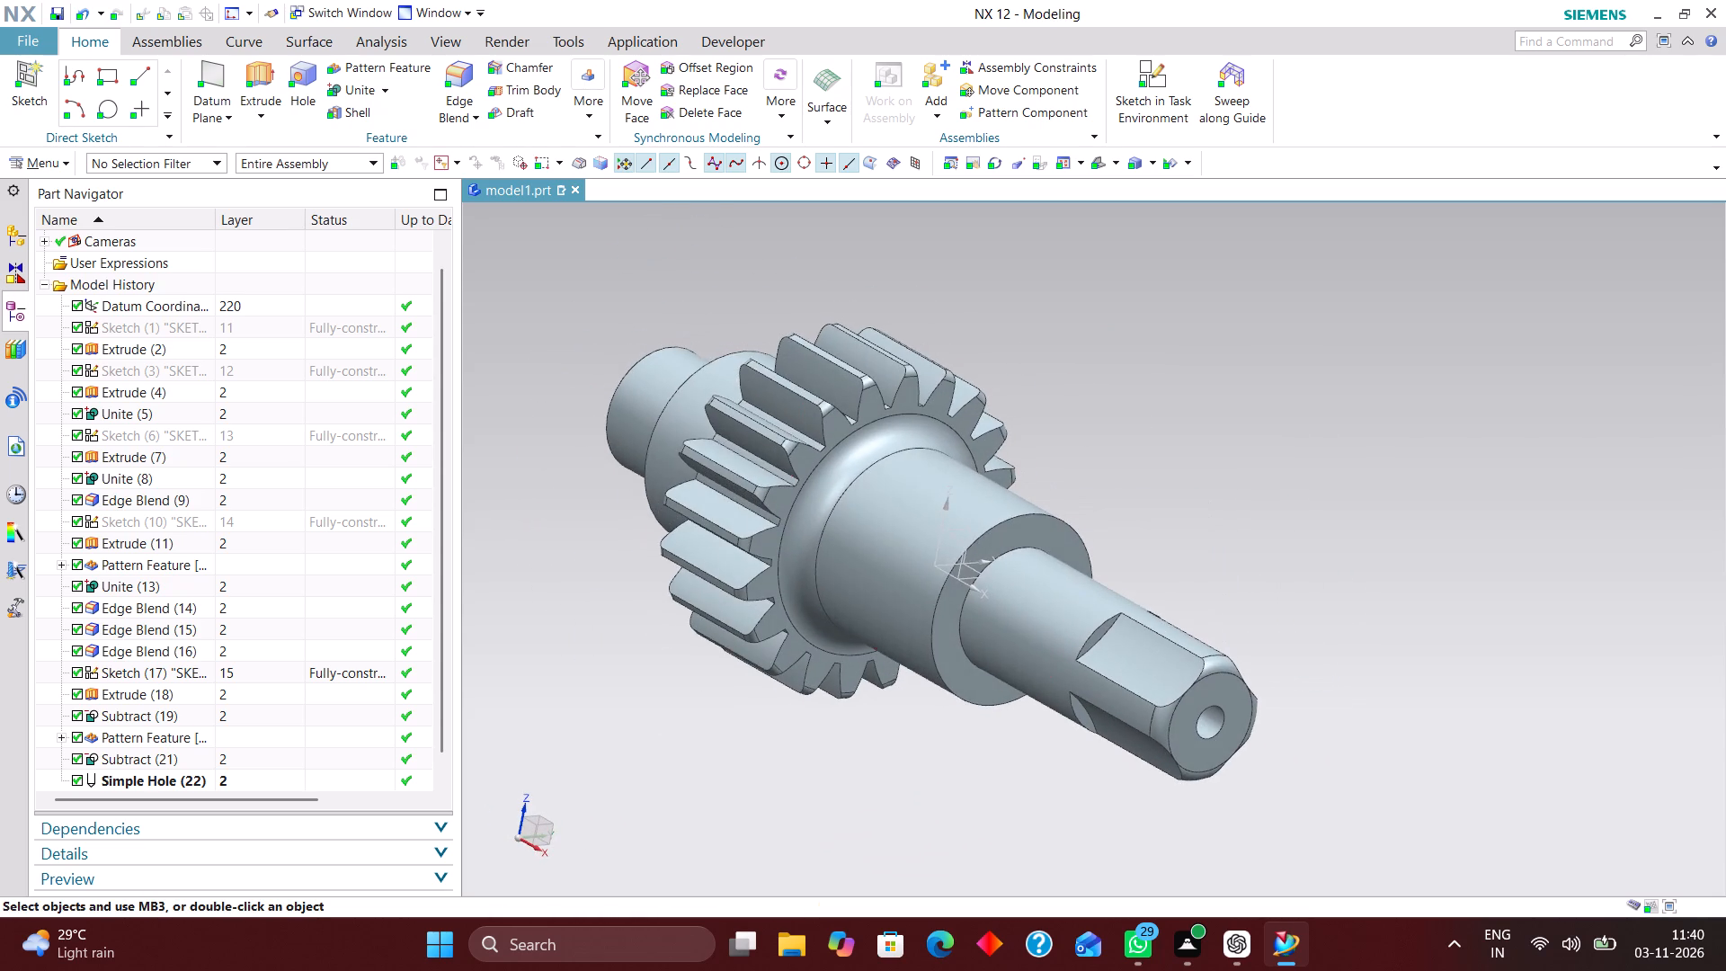
scroll(993, 505, down, 1)
click(370, 44)
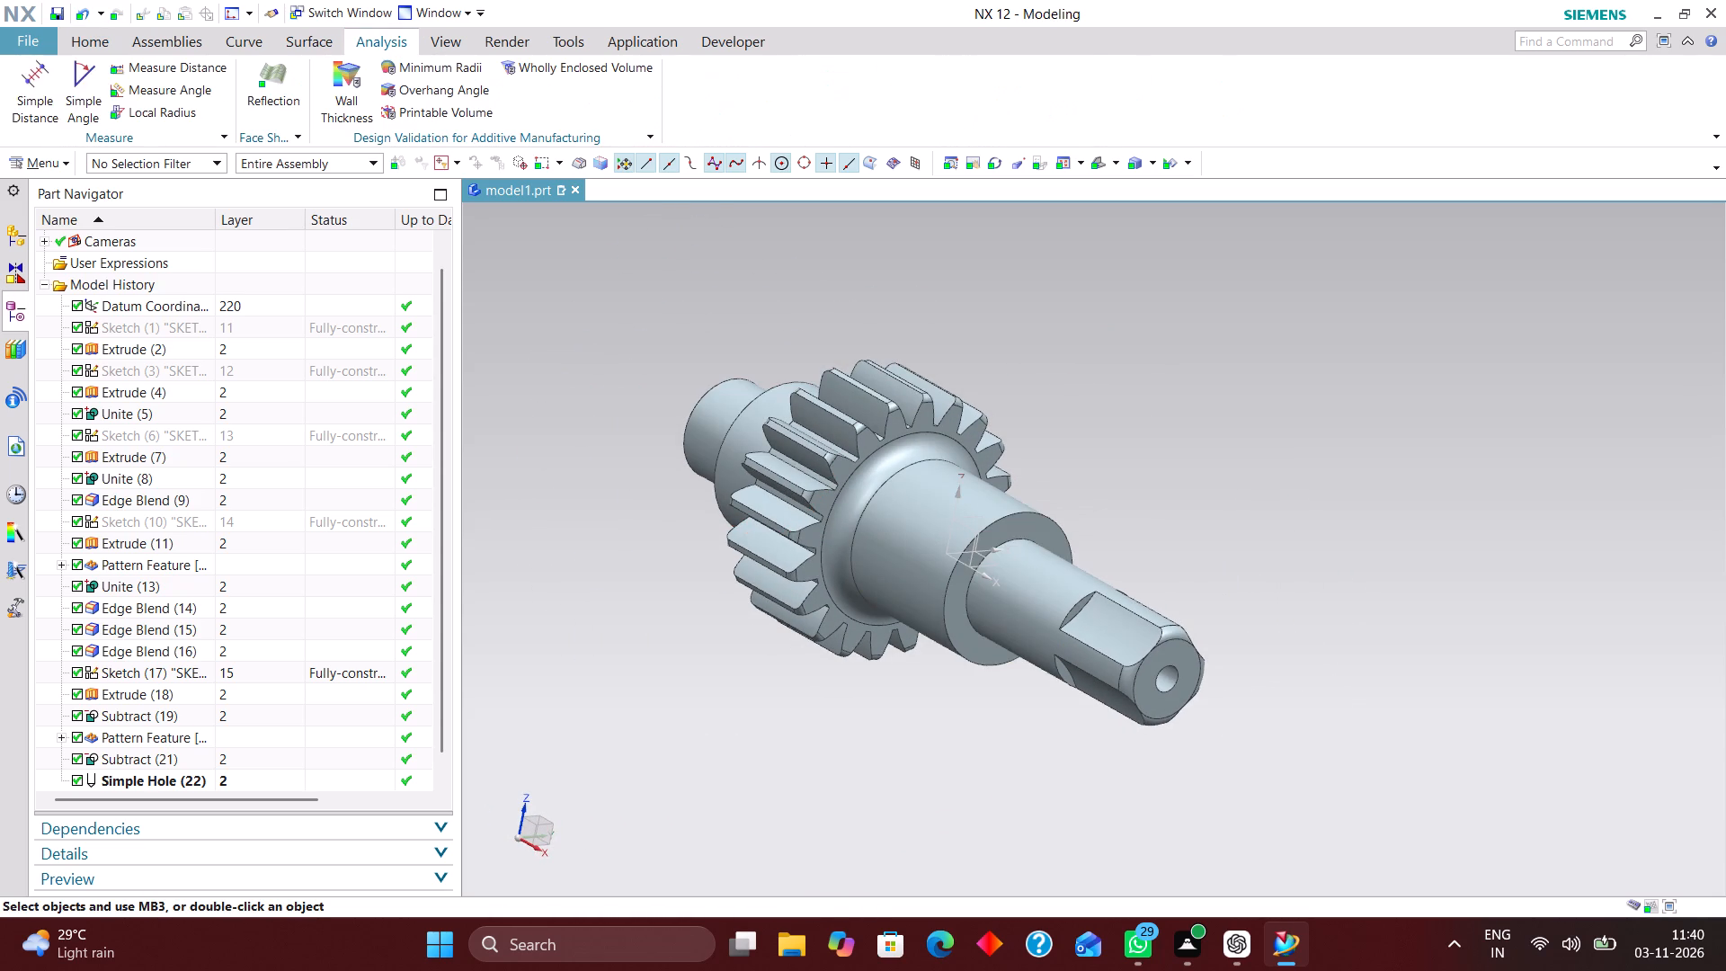
click(36, 85)
scroll(1120, 628, up, 5)
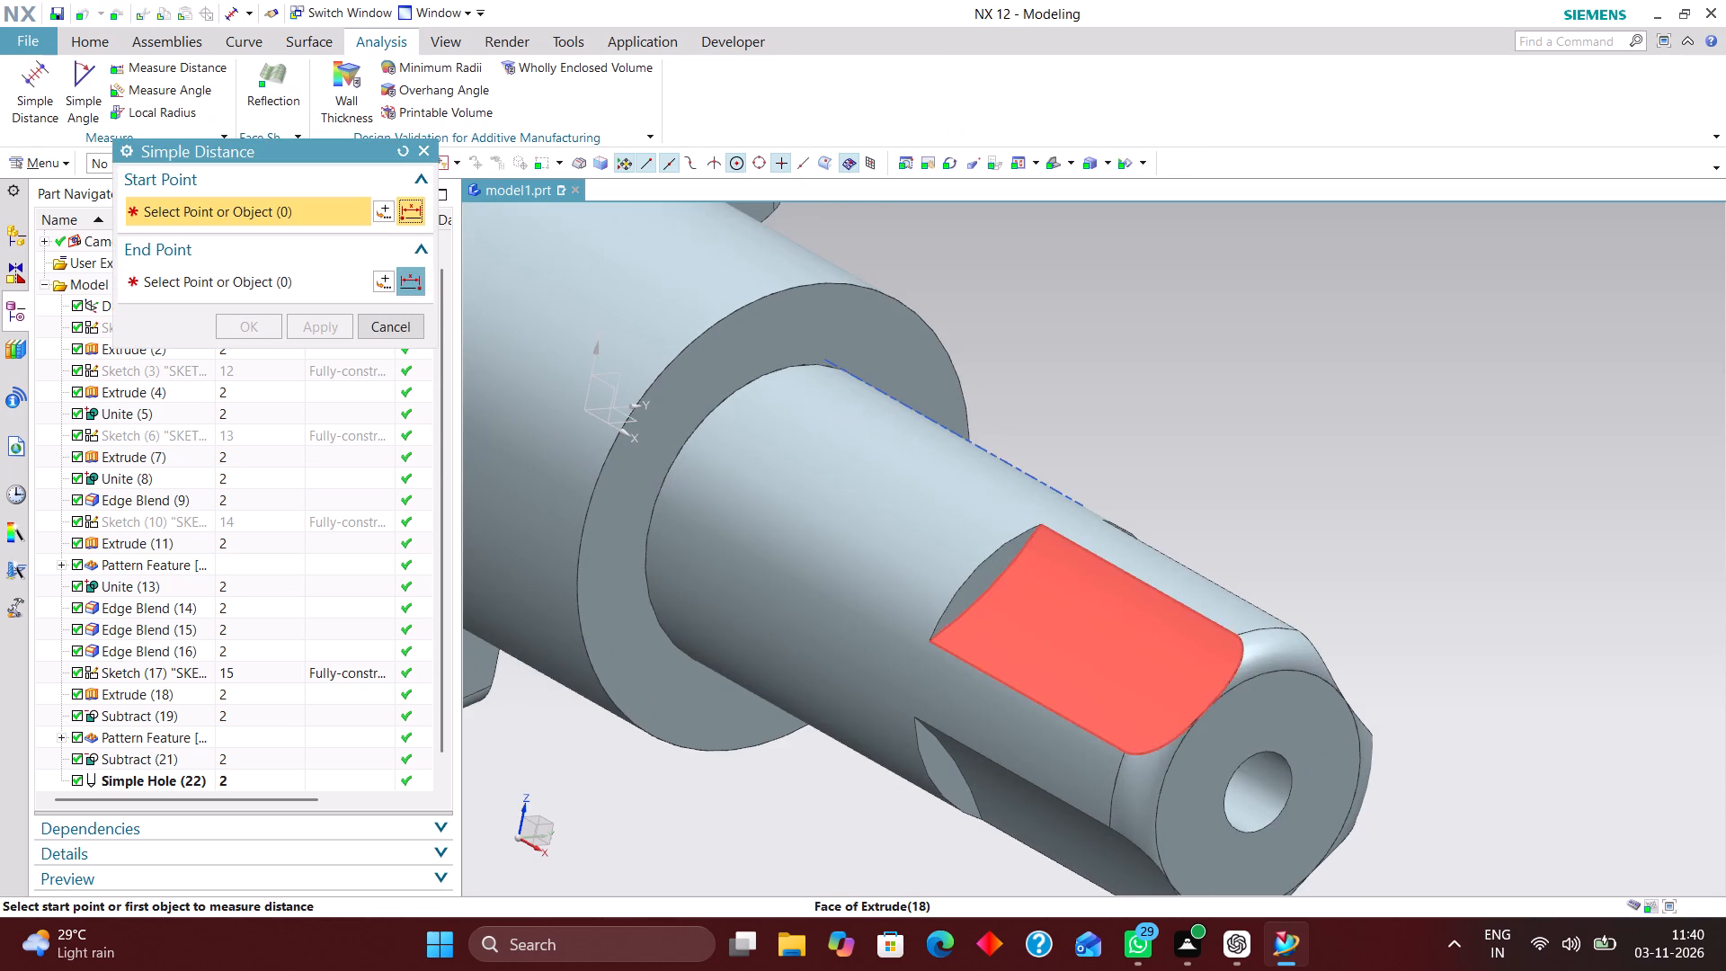
click(992, 559)
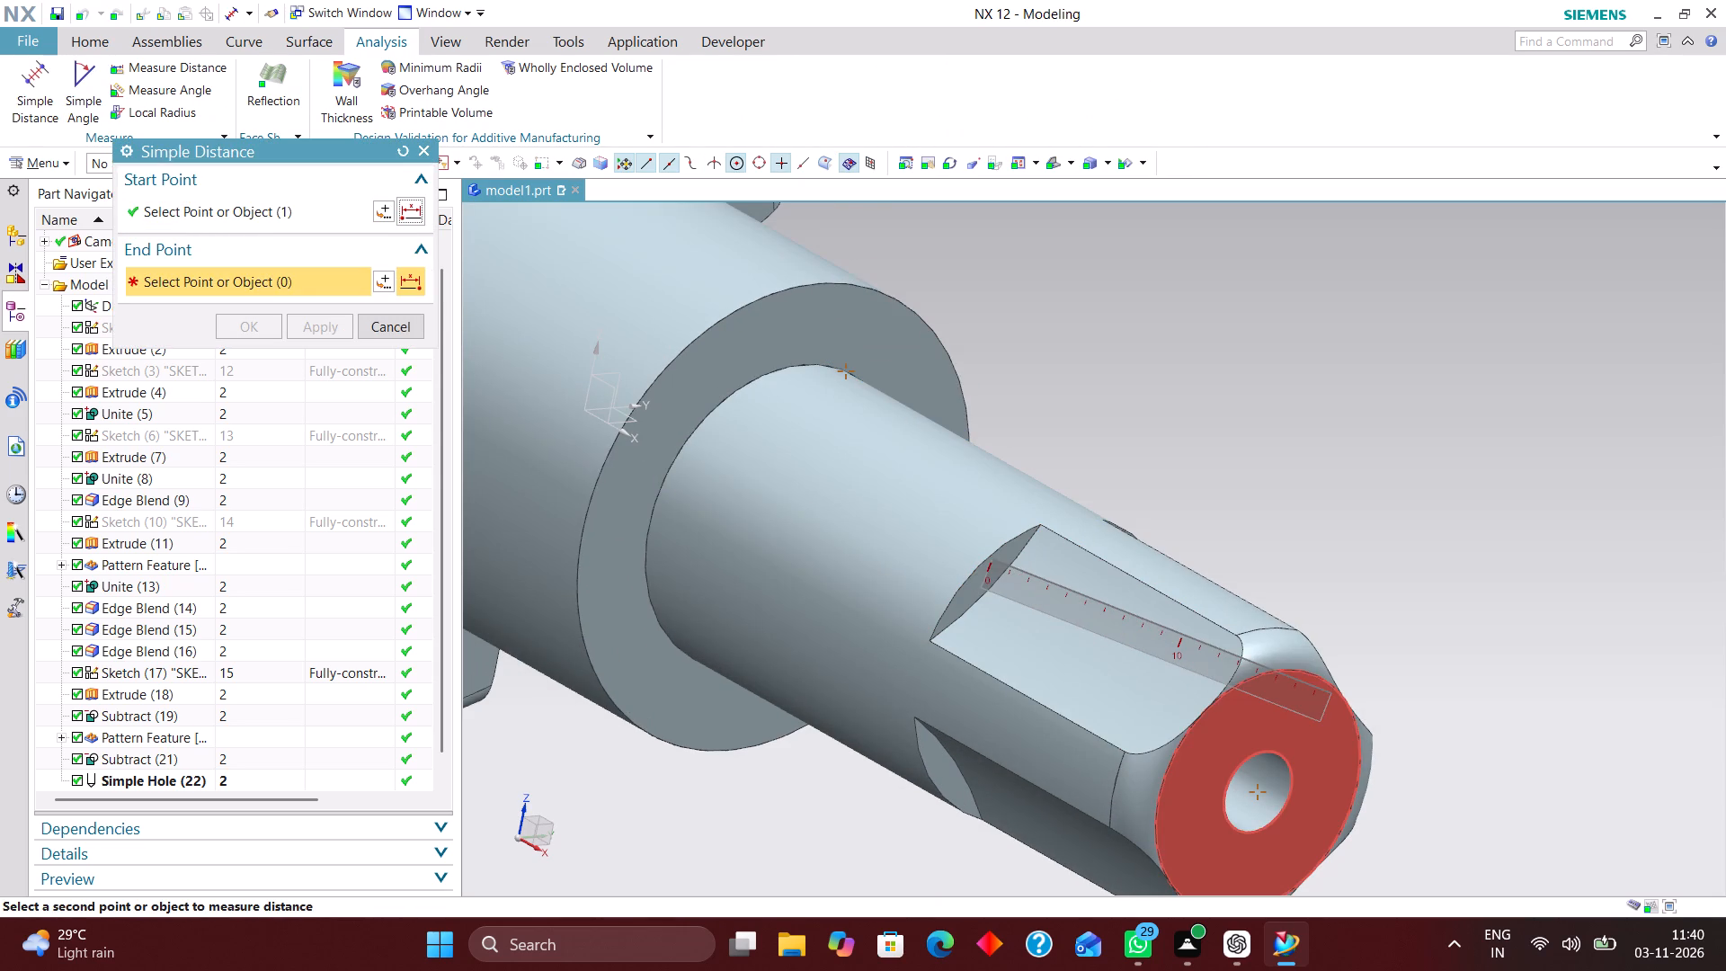
click(1251, 719)
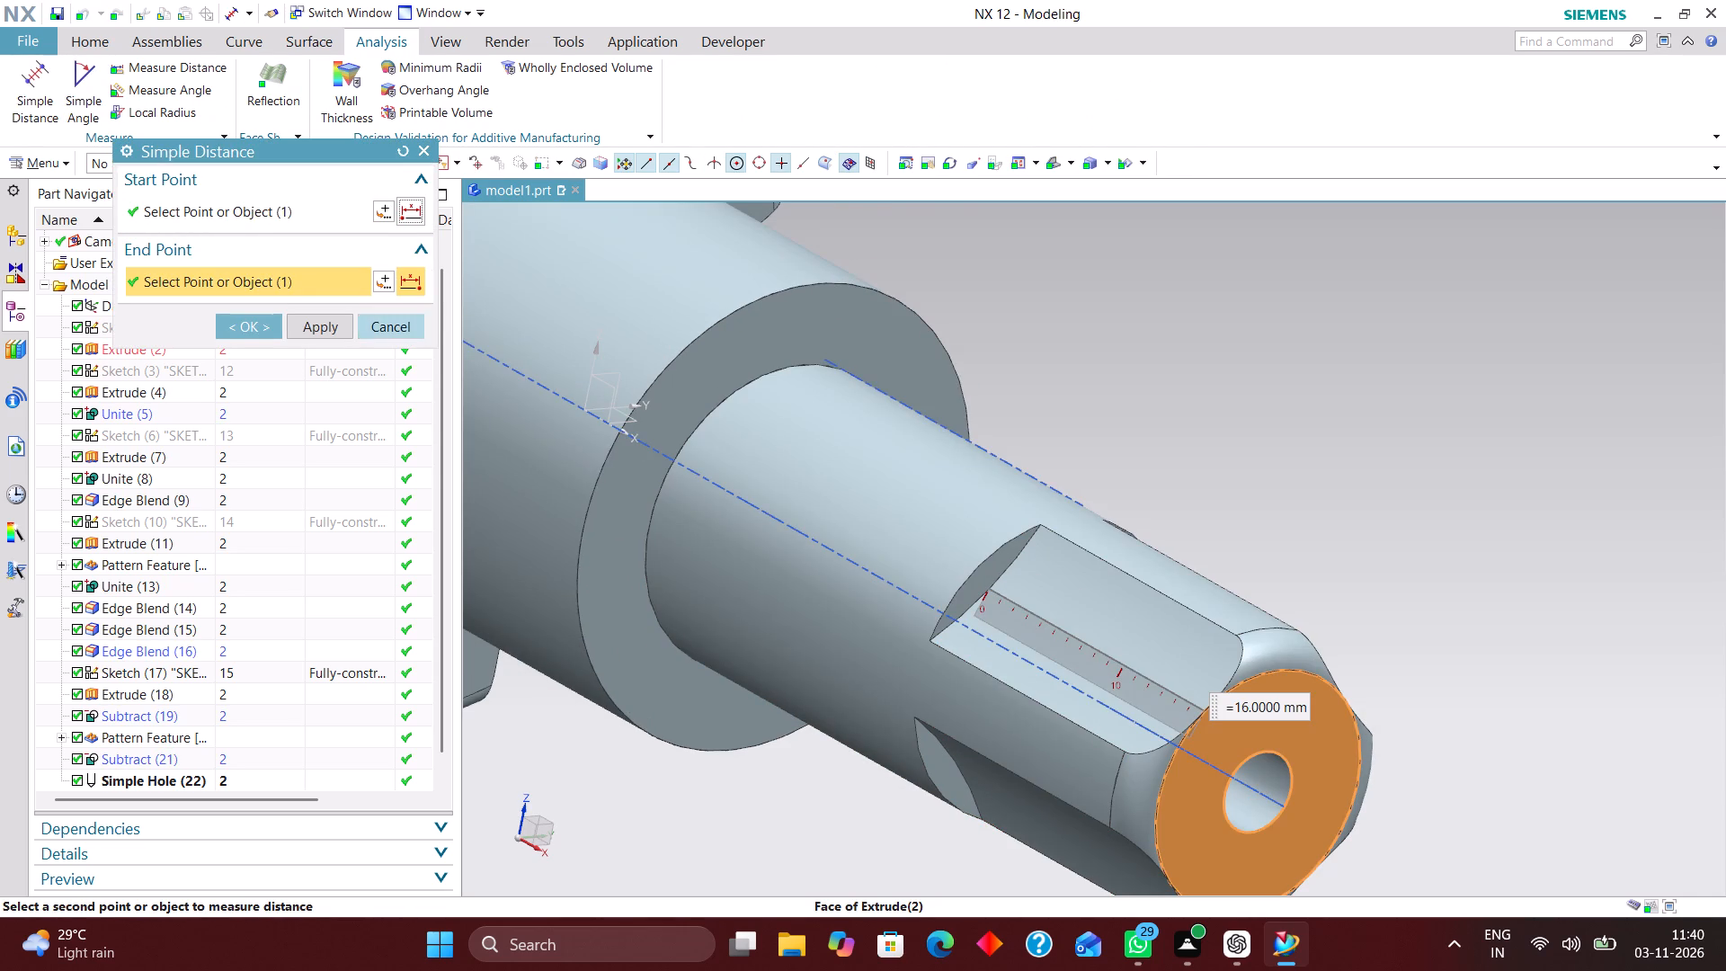
click(393, 327)
Blend both tip edges of one gear tooth with a 0.2 mm circular edge blend.
scroll(1127, 394, down, 4)
click(86, 47)
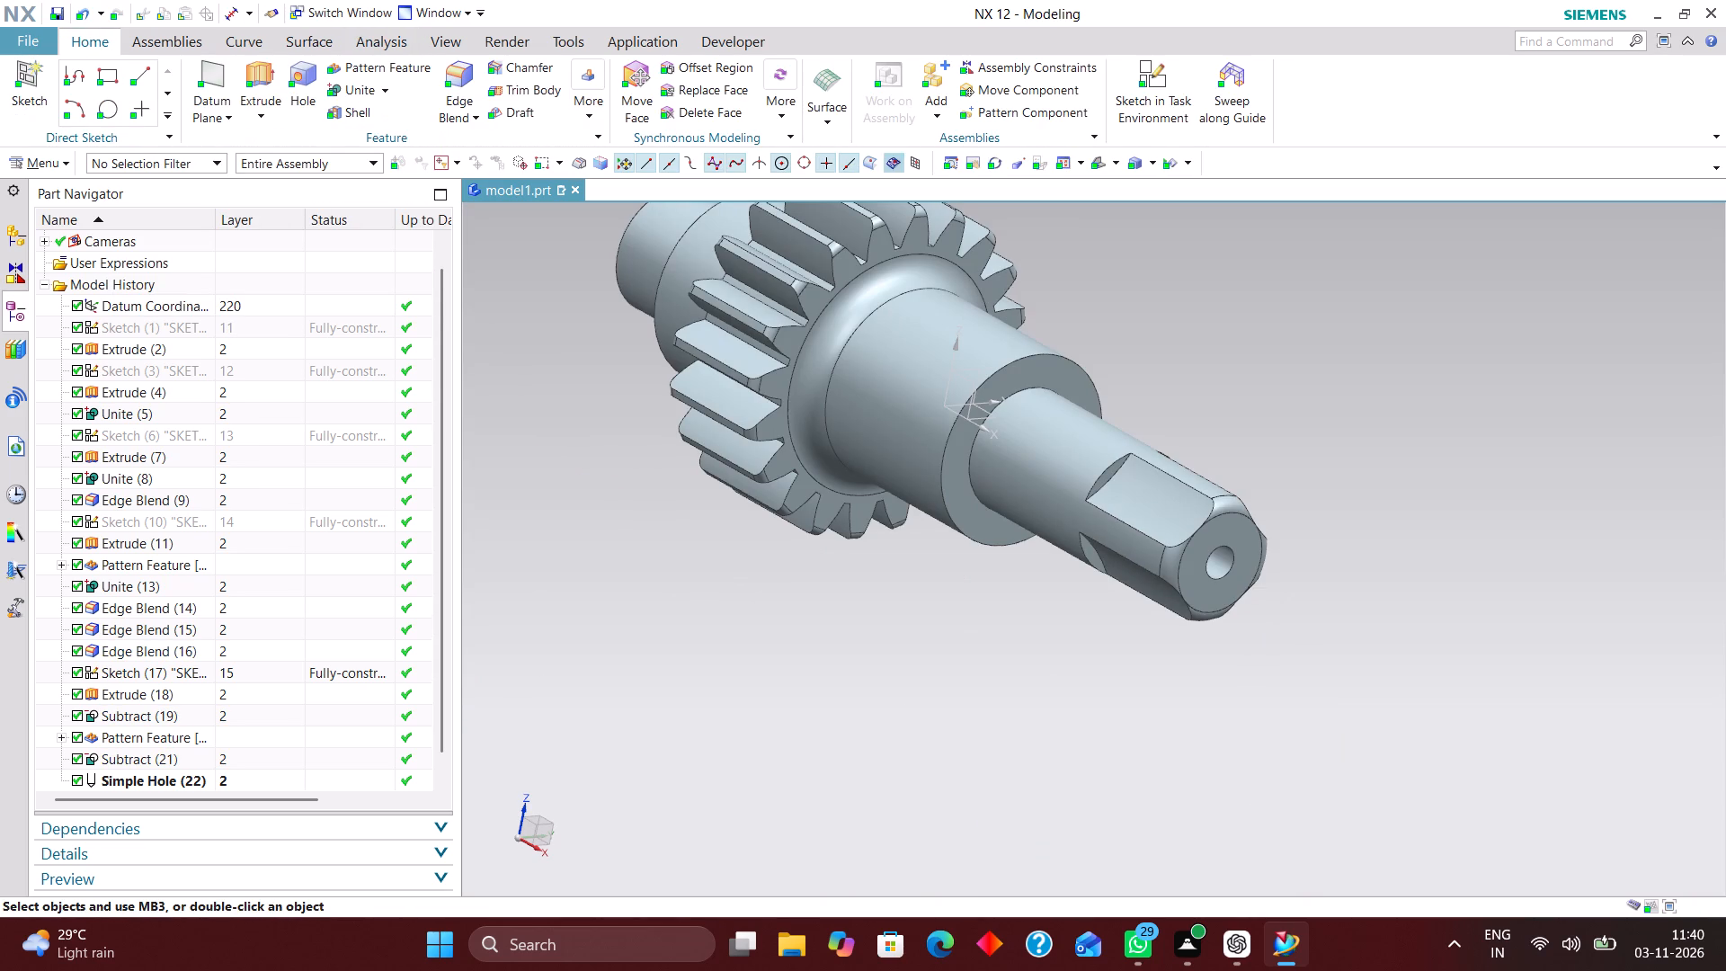
click(1094, 164)
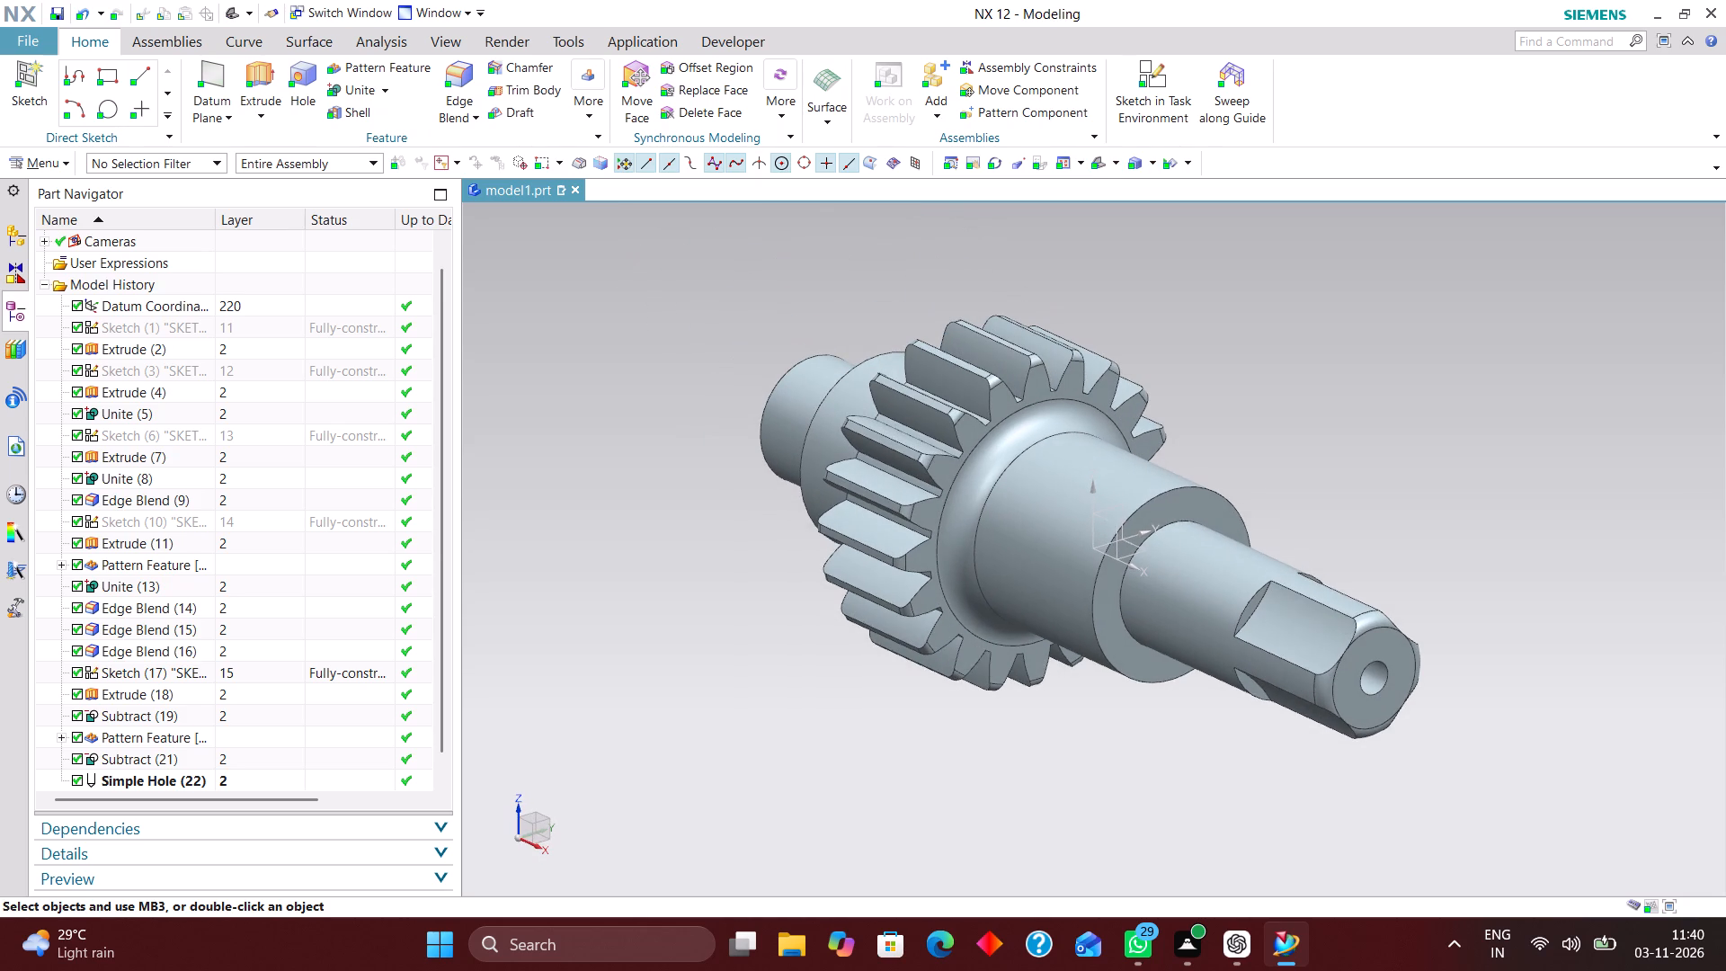
scroll(1014, 448, up, 6)
scroll(1023, 433, down, 3)
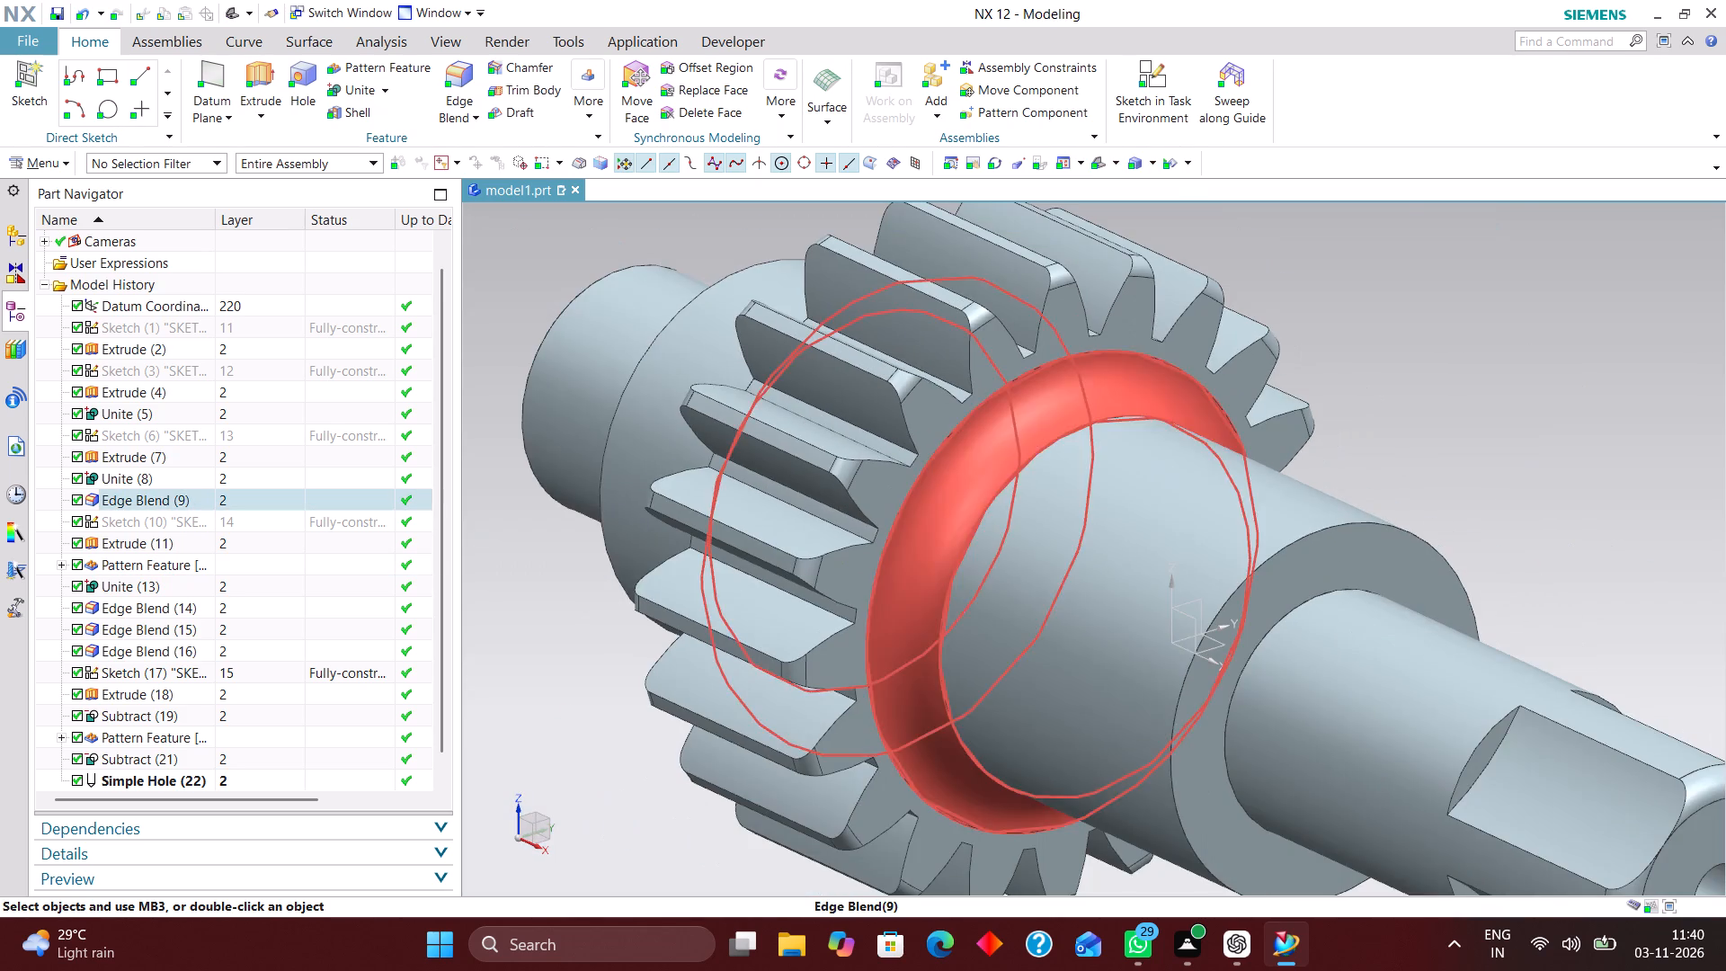
scroll(926, 483, up, 2)
scroll(963, 453, down, 2)
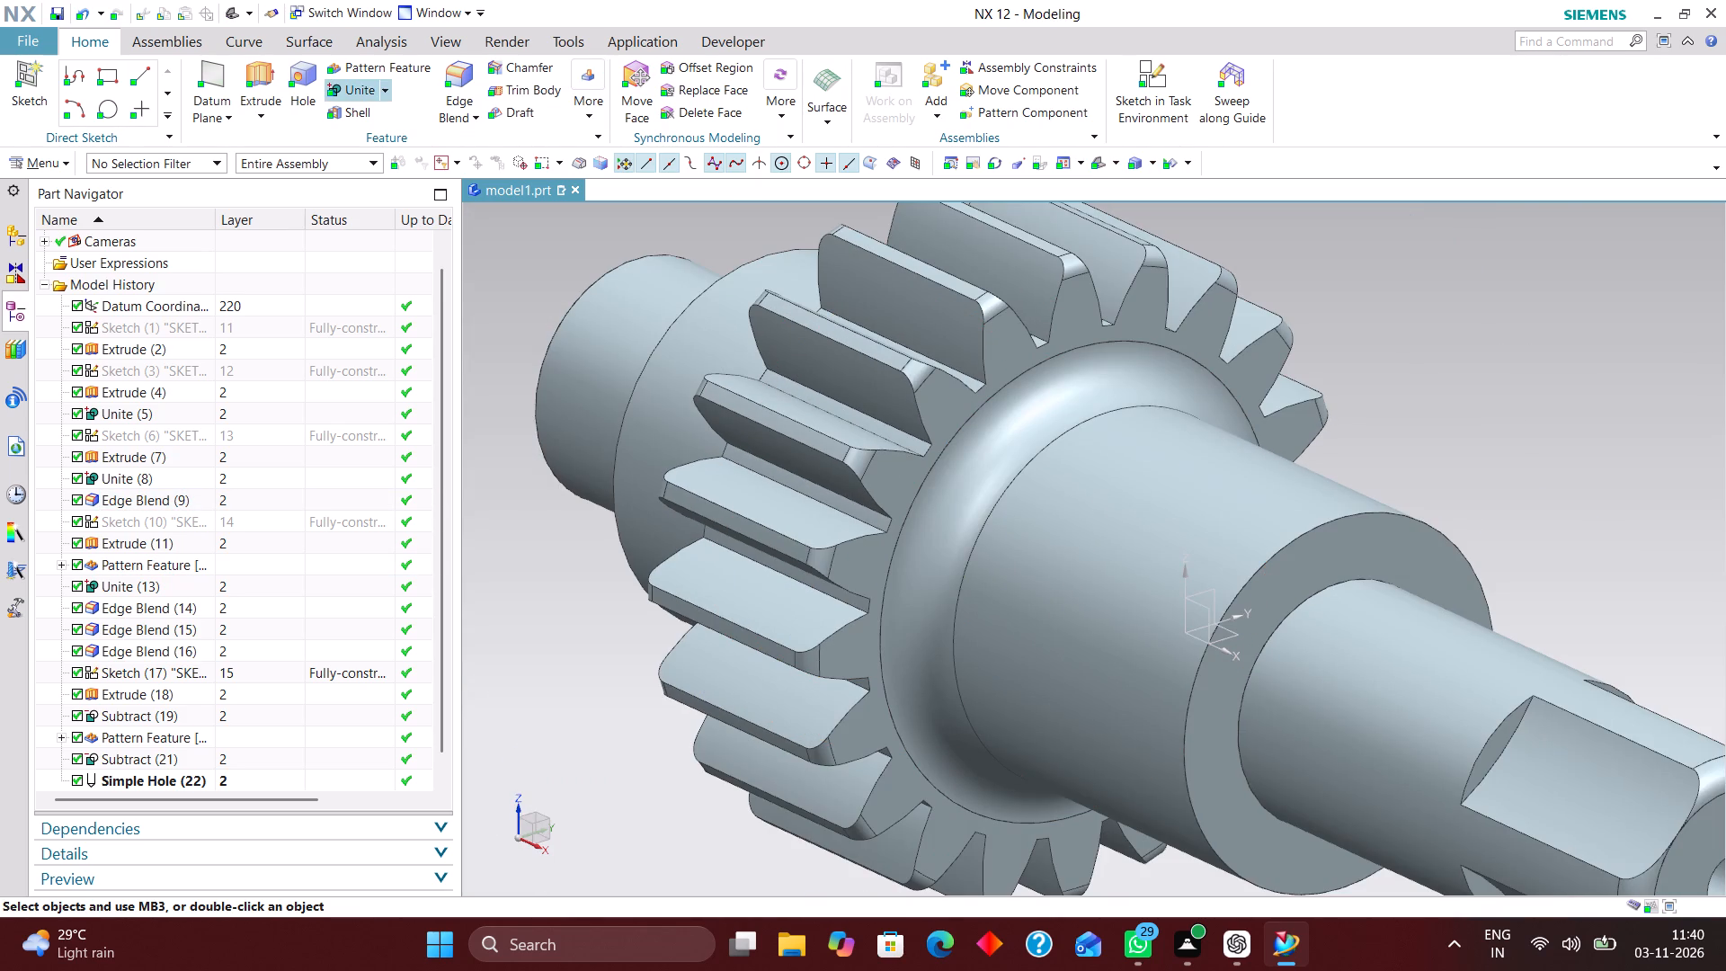
click(467, 105)
scroll(958, 369, up, 5)
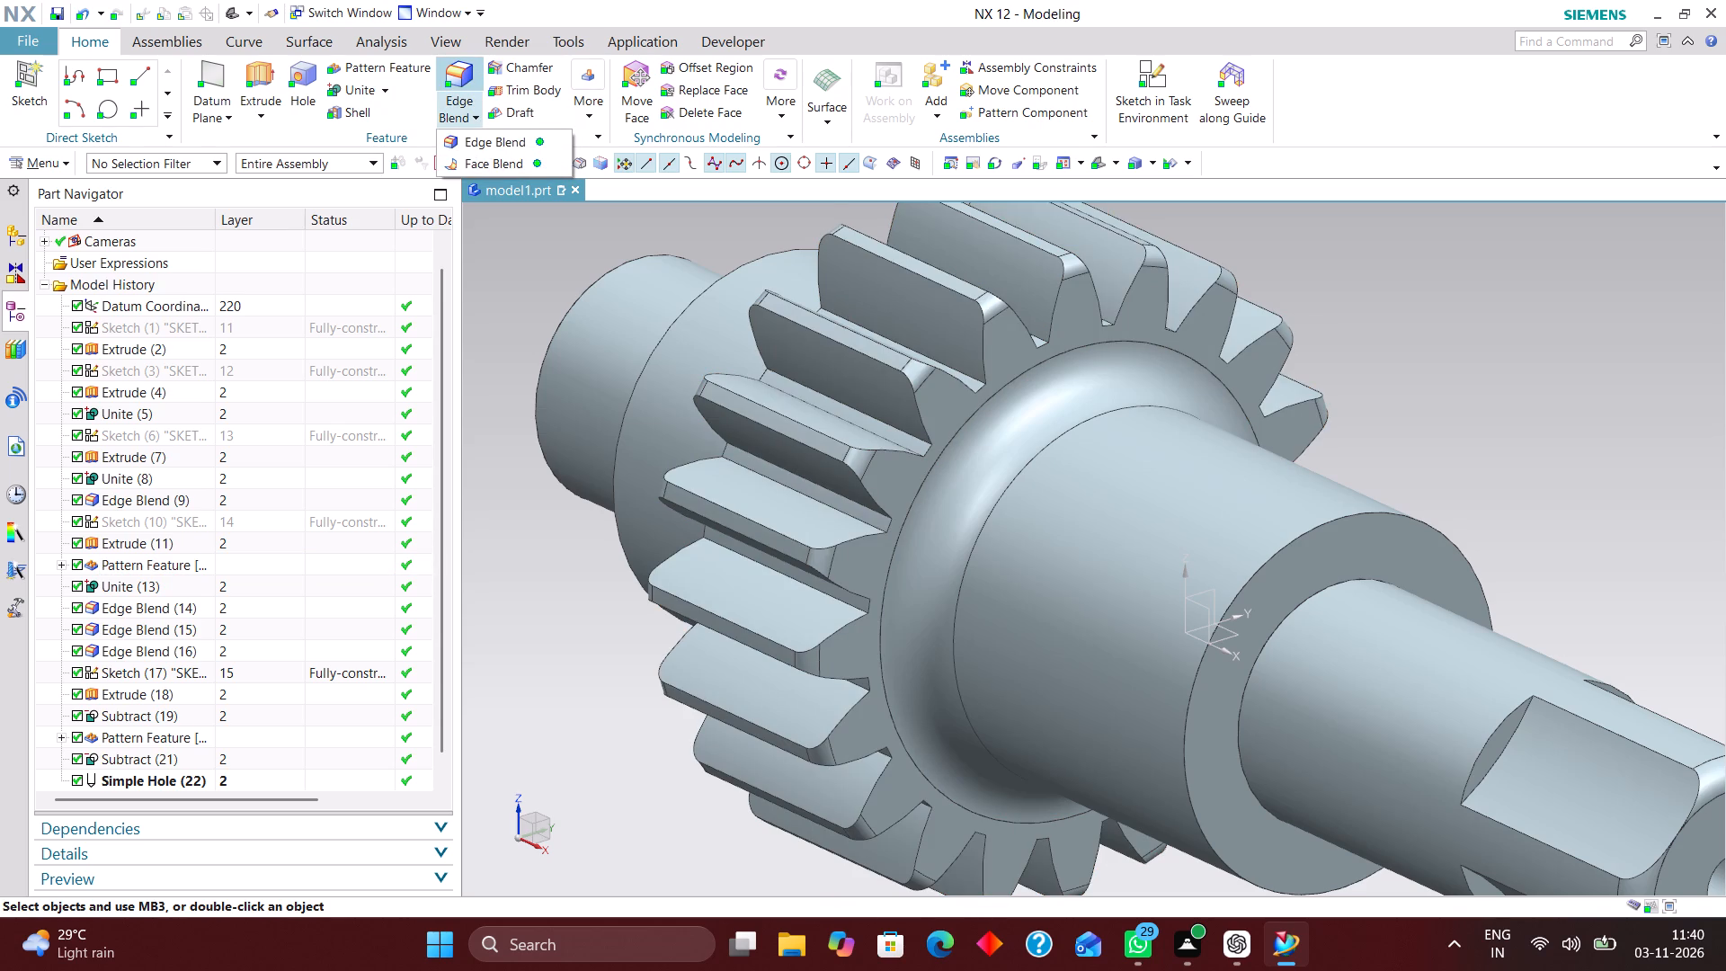
click(467, 74)
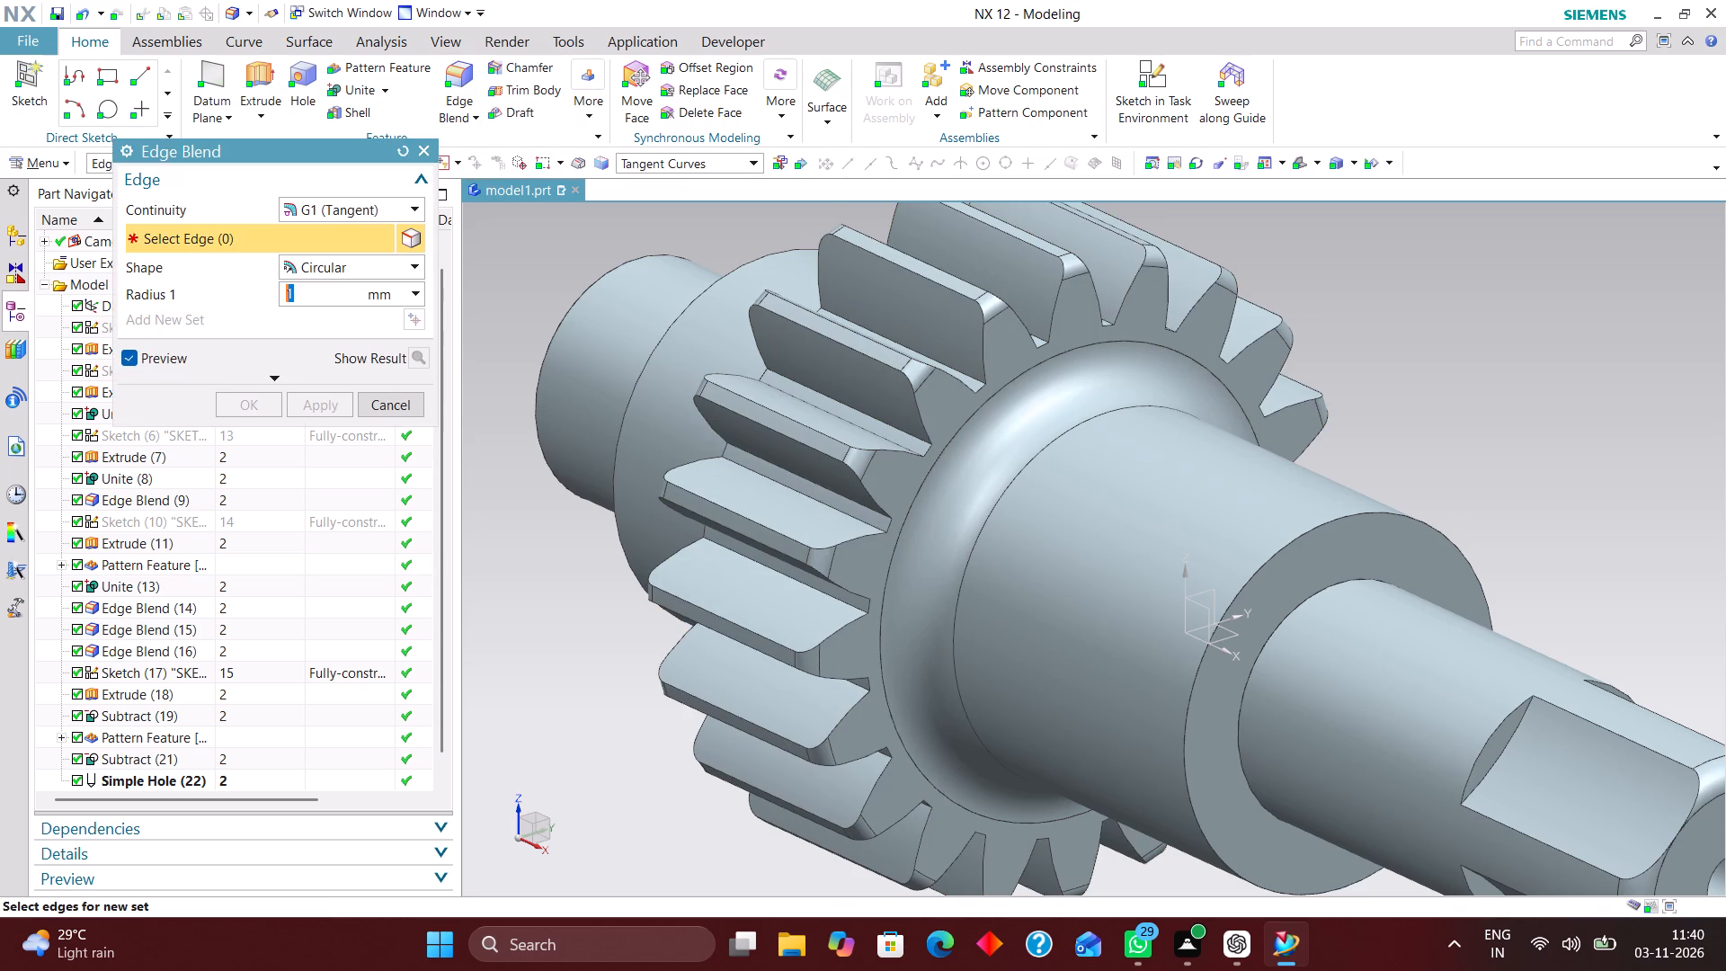
scroll(1006, 375, up, 5)
click(922, 374)
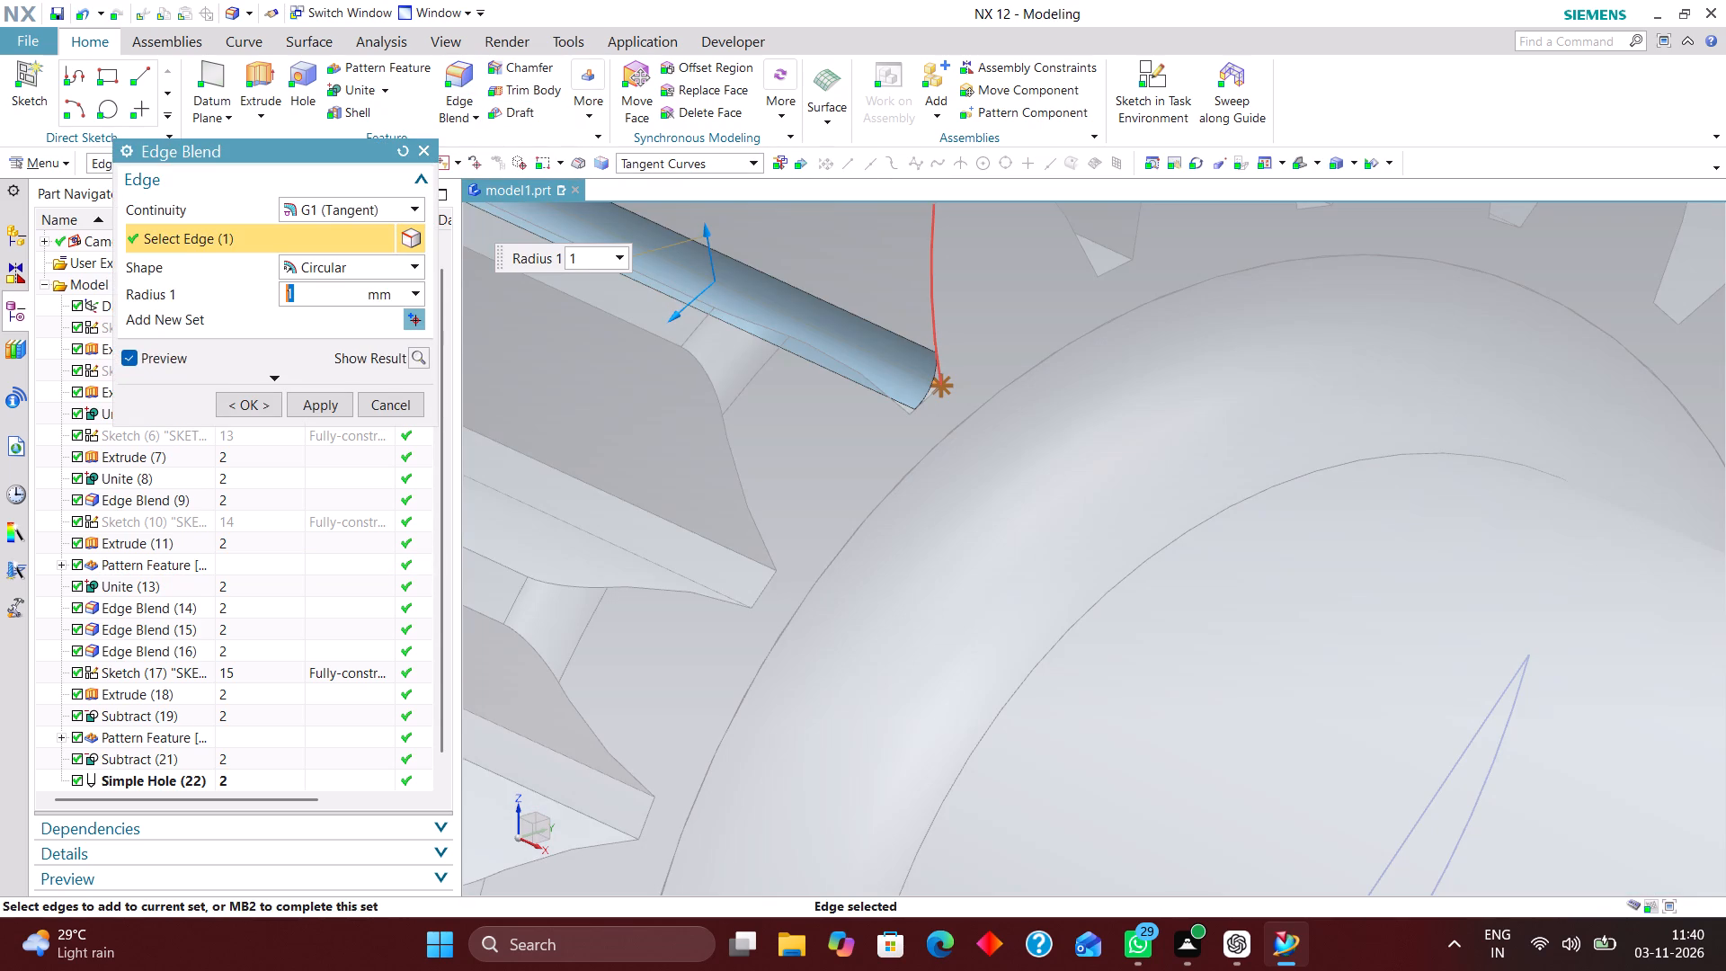
text(0.)
key(5)
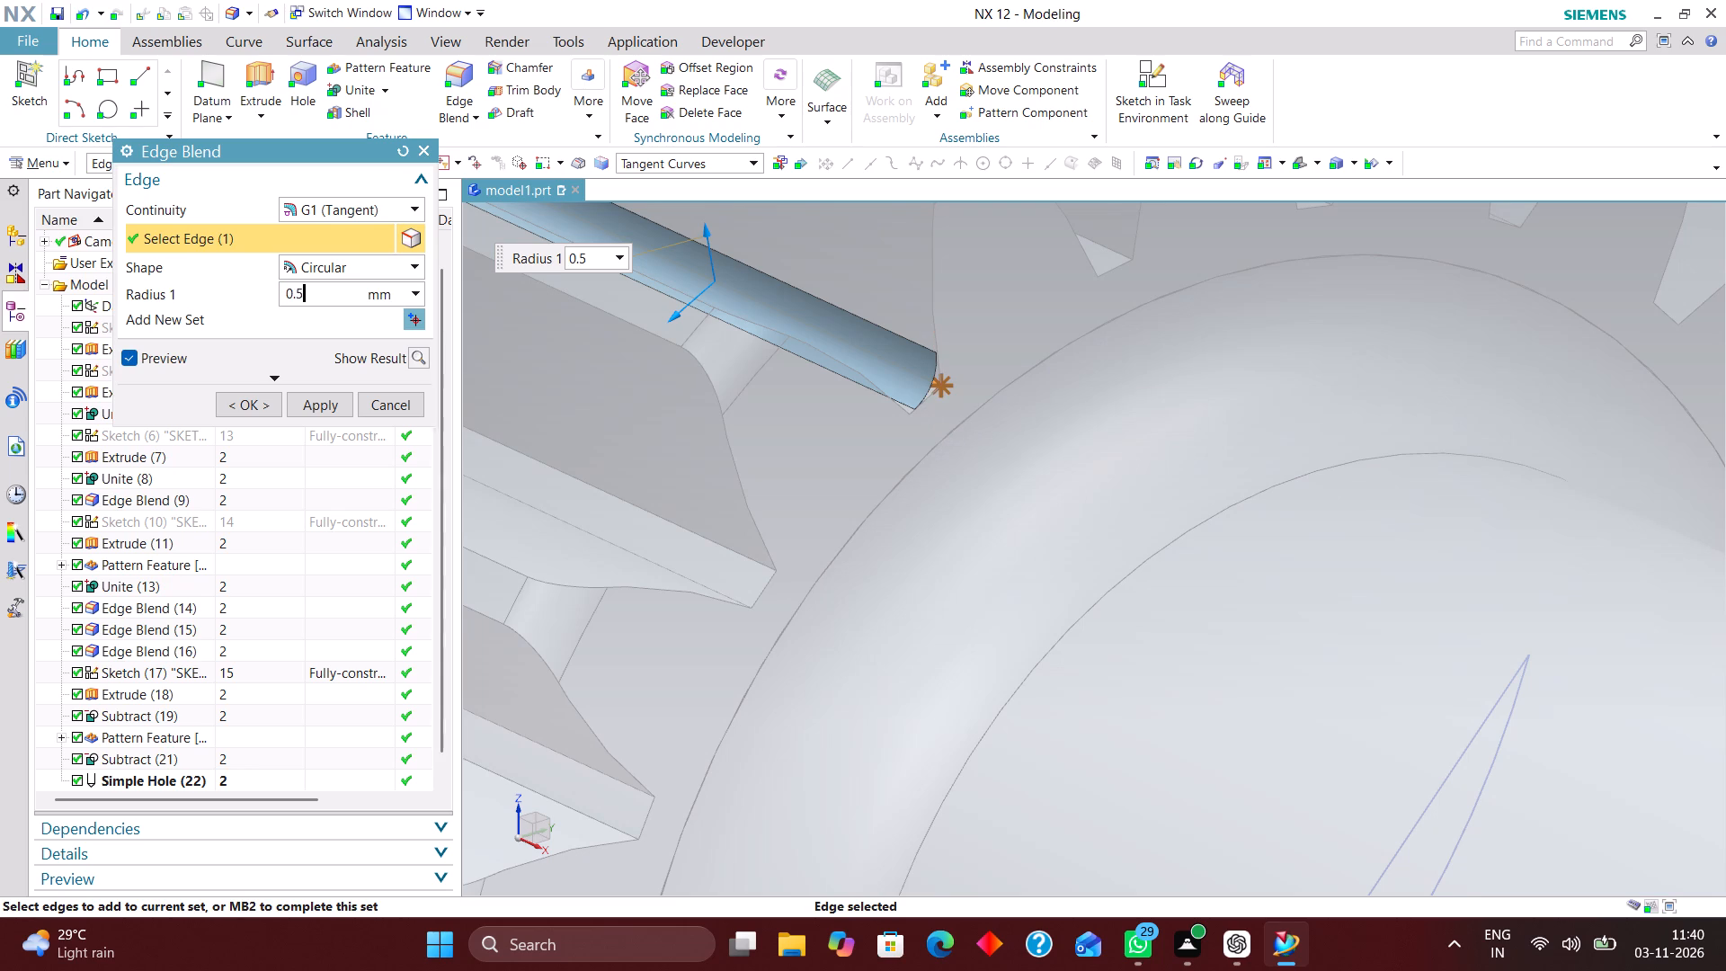
key(Return)
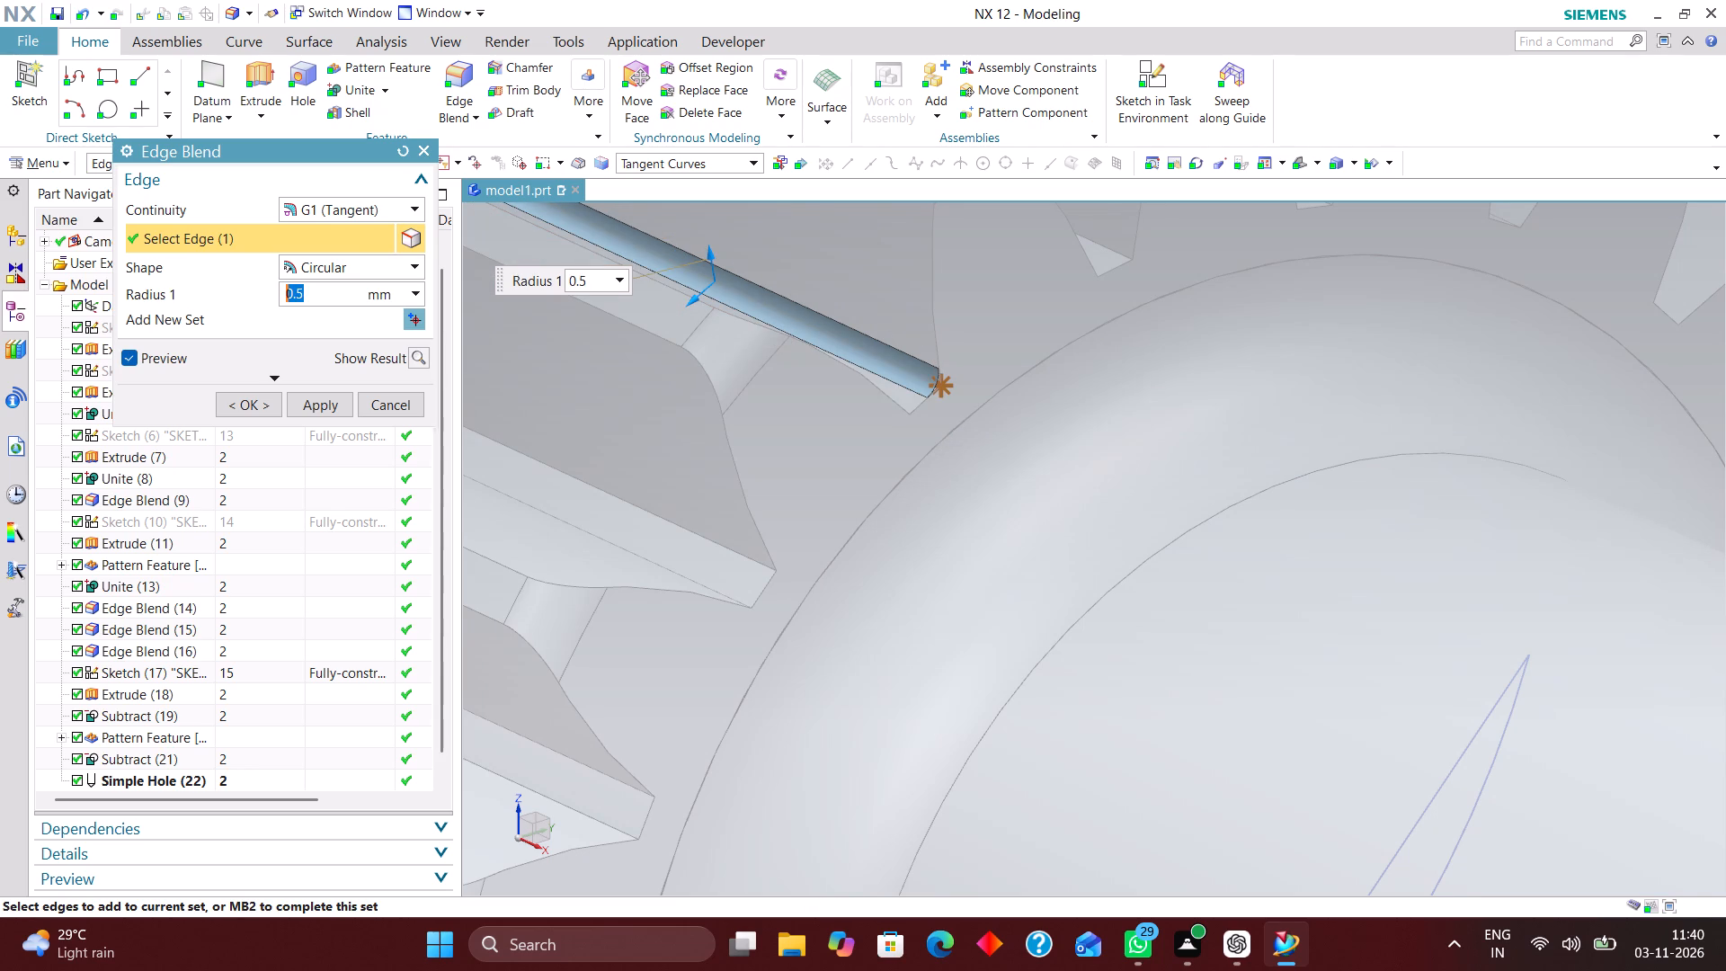
text(0.2)
key(Return)
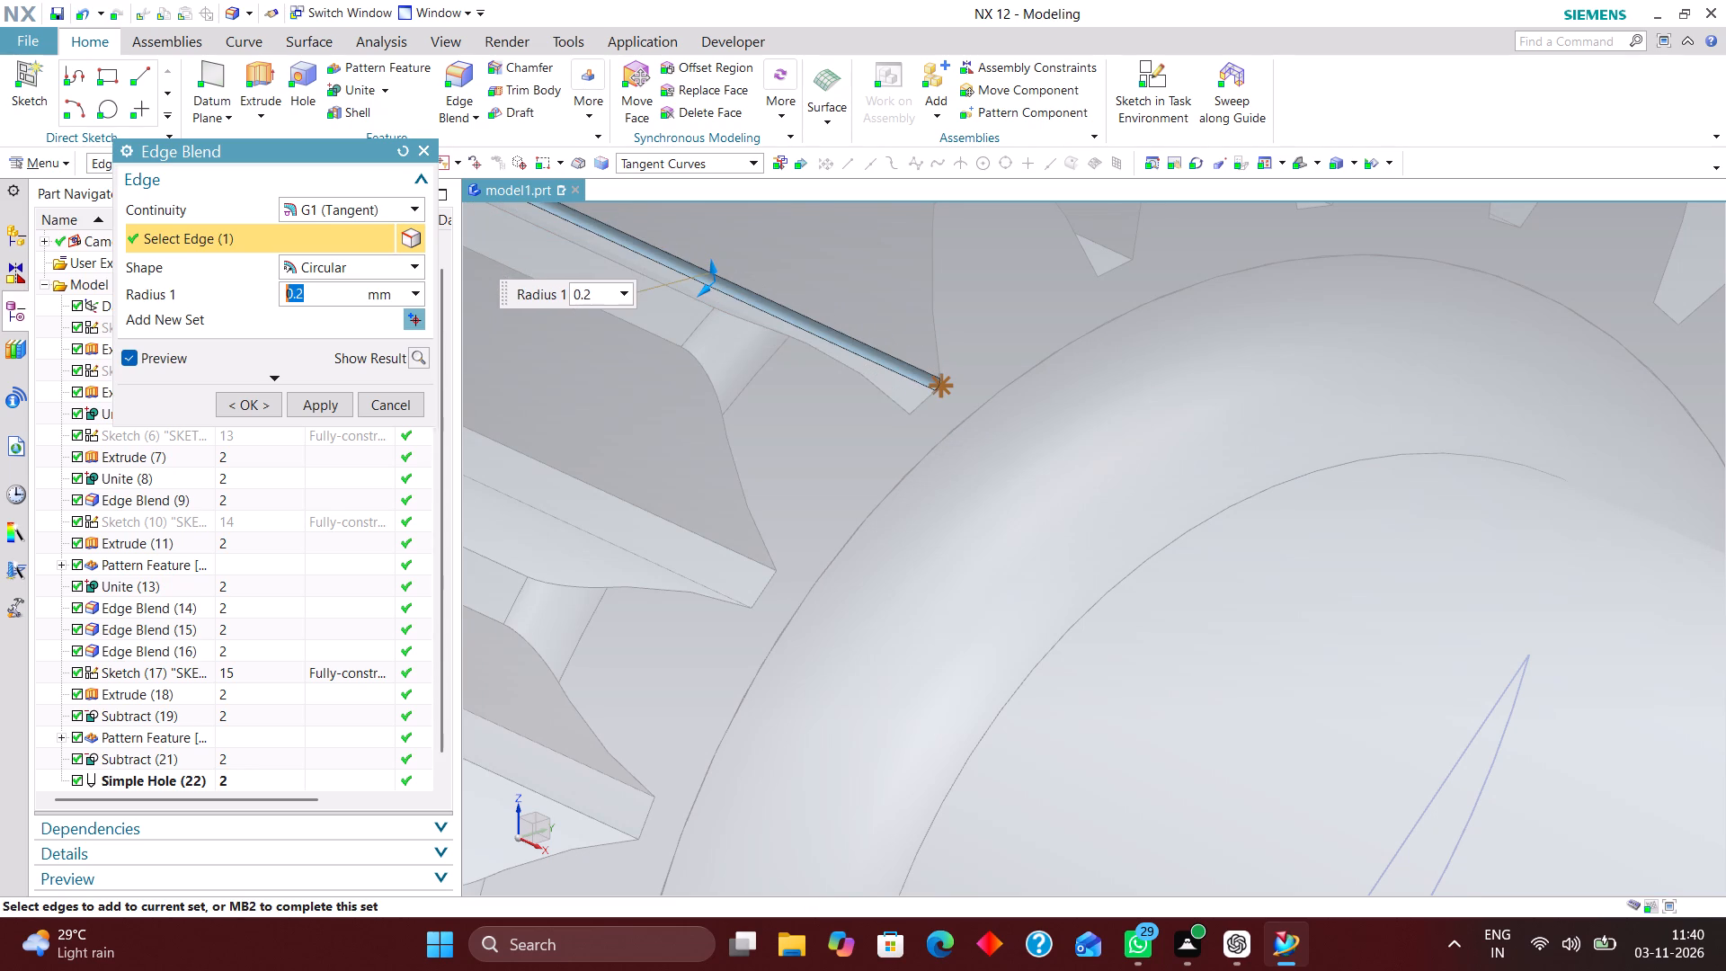
middle_drag(907, 334, 884, 350)
scroll(922, 398, down, 4)
scroll(681, 426, up, 4)
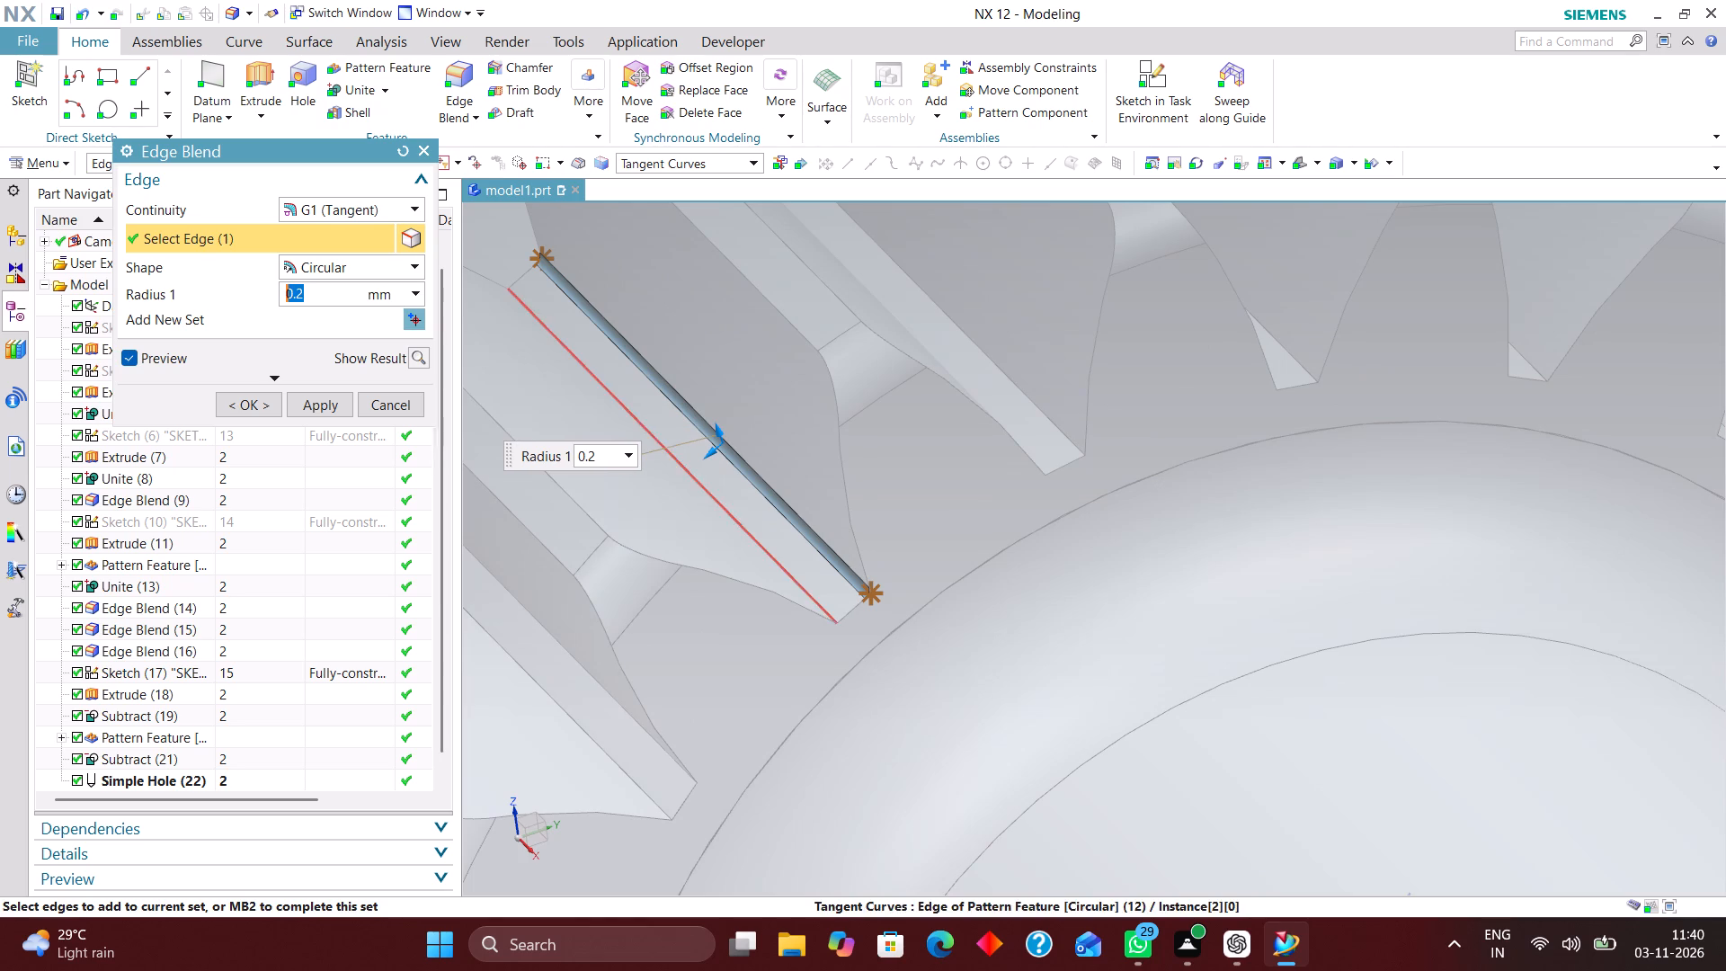
click(722, 503)
click(245, 397)
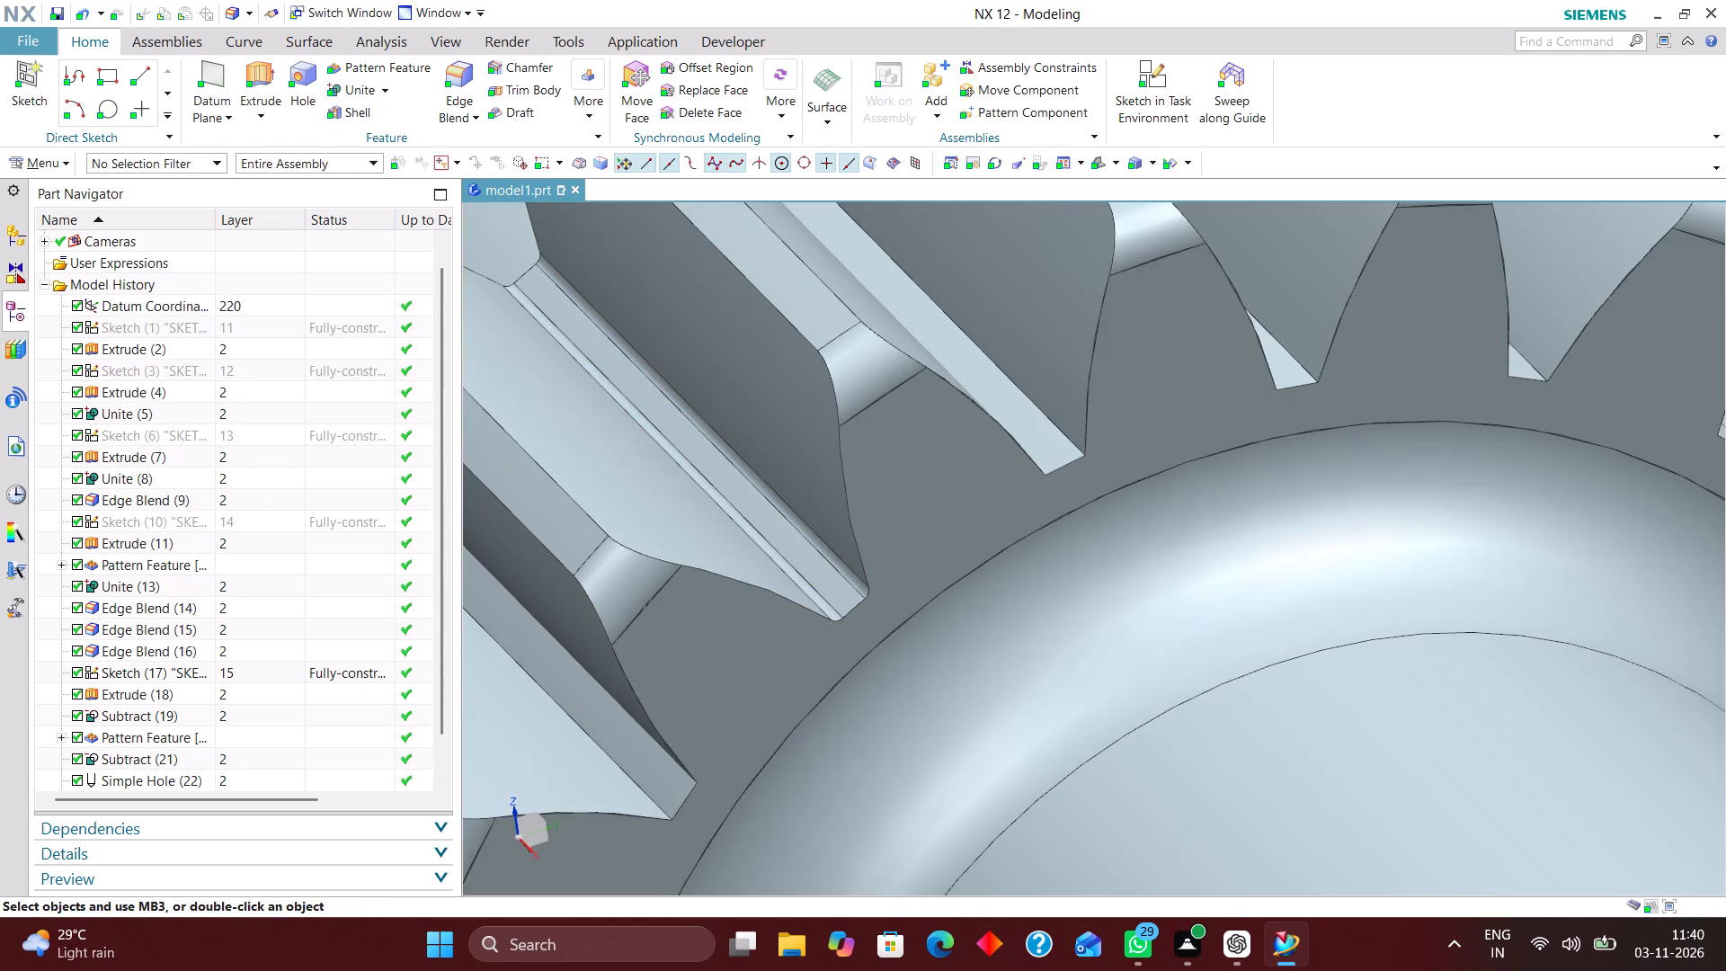
Examine the blended tooth tip up close and compare it with the other gear teeth from the shaft end and at an angle.
scroll(909, 645, up, 1)
scroll(922, 507, down, 2)
scroll(923, 578, up, 3)
scroll(922, 444, down, 2)
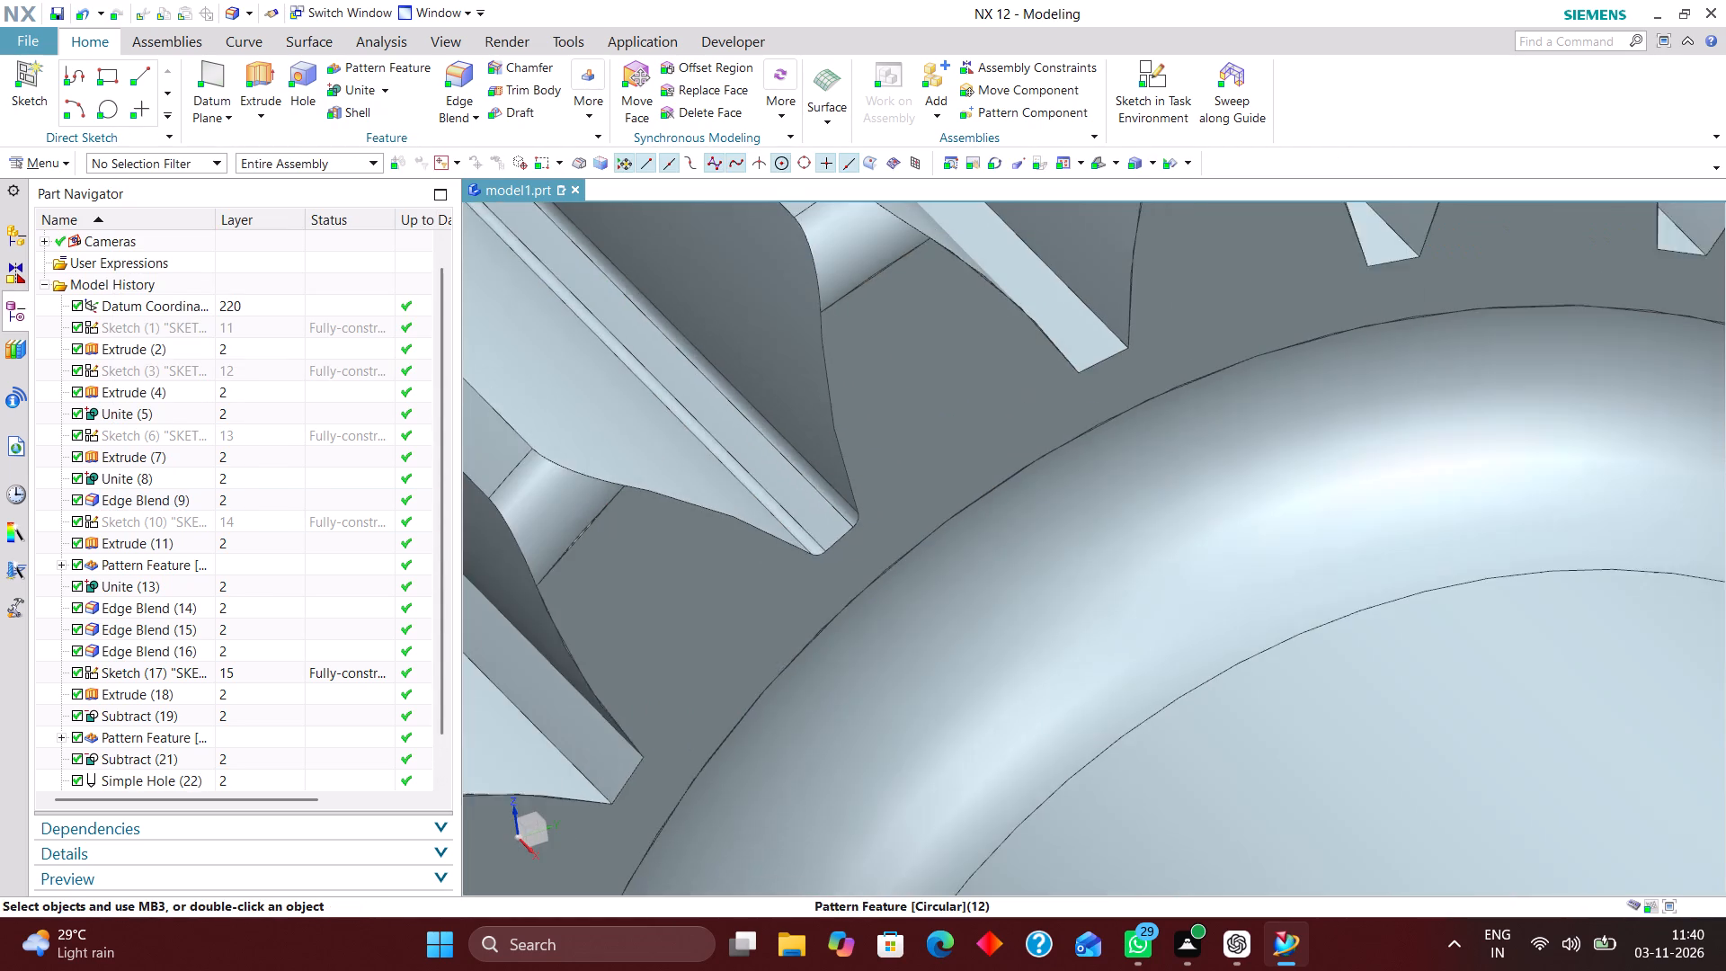
scroll(926, 461, down, 7)
right_drag(1326, 456, 1245, 452)
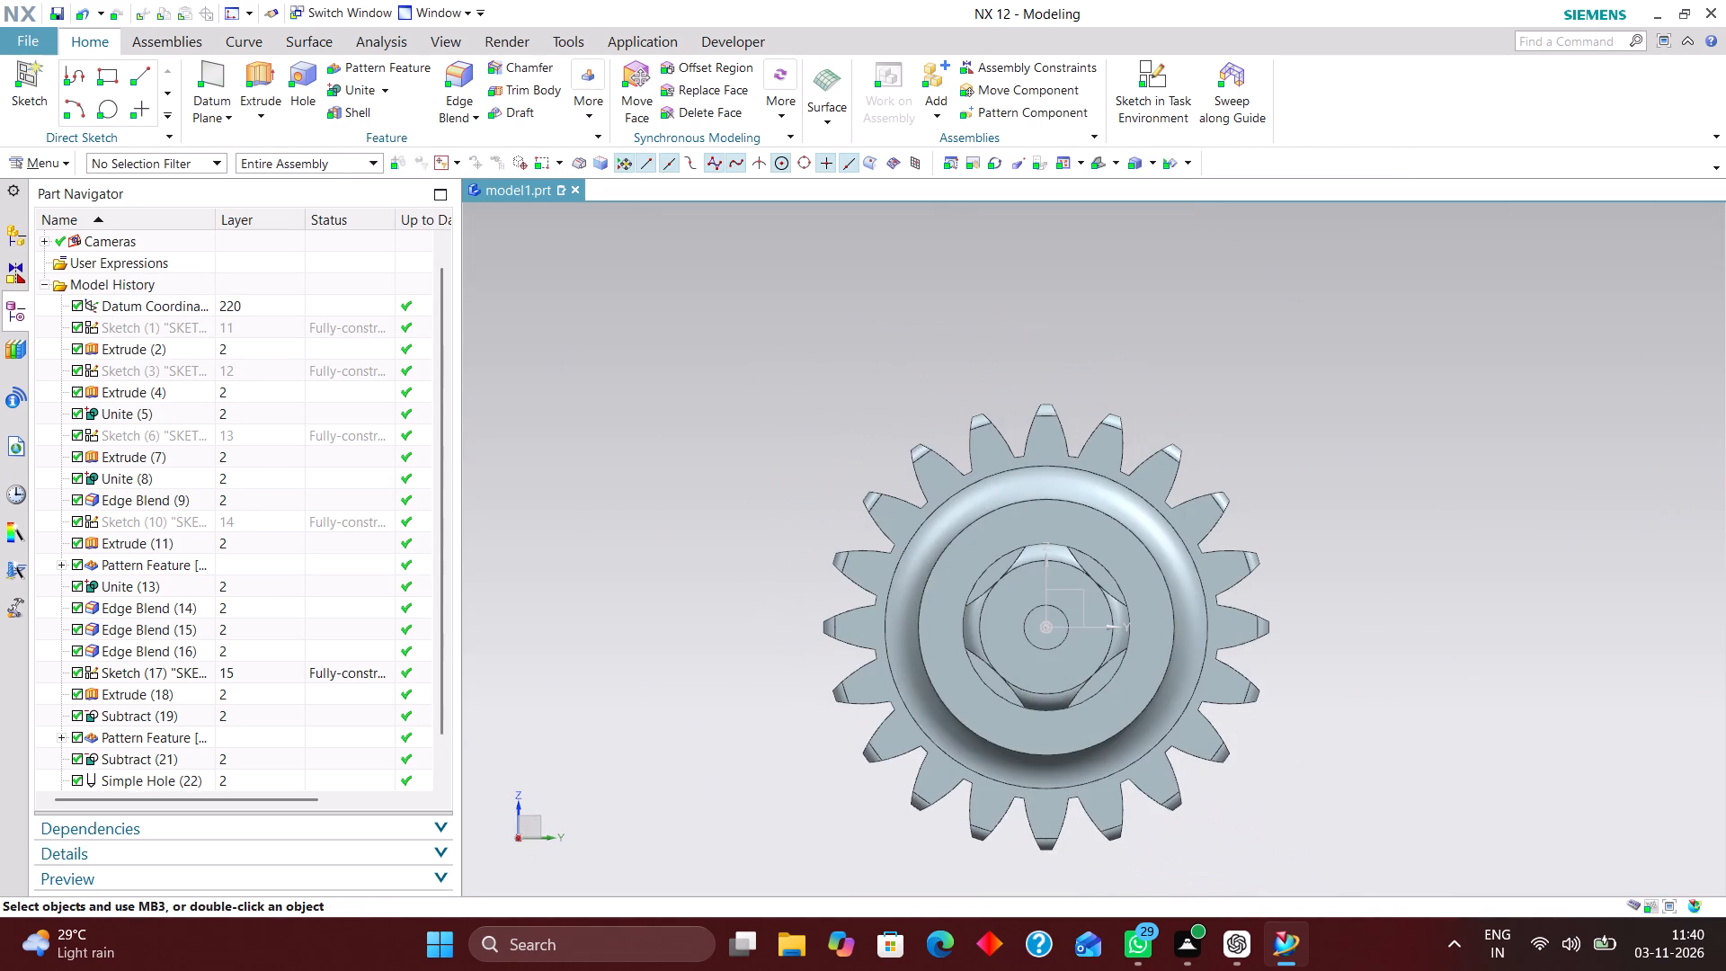
scroll(990, 489, up, 5)
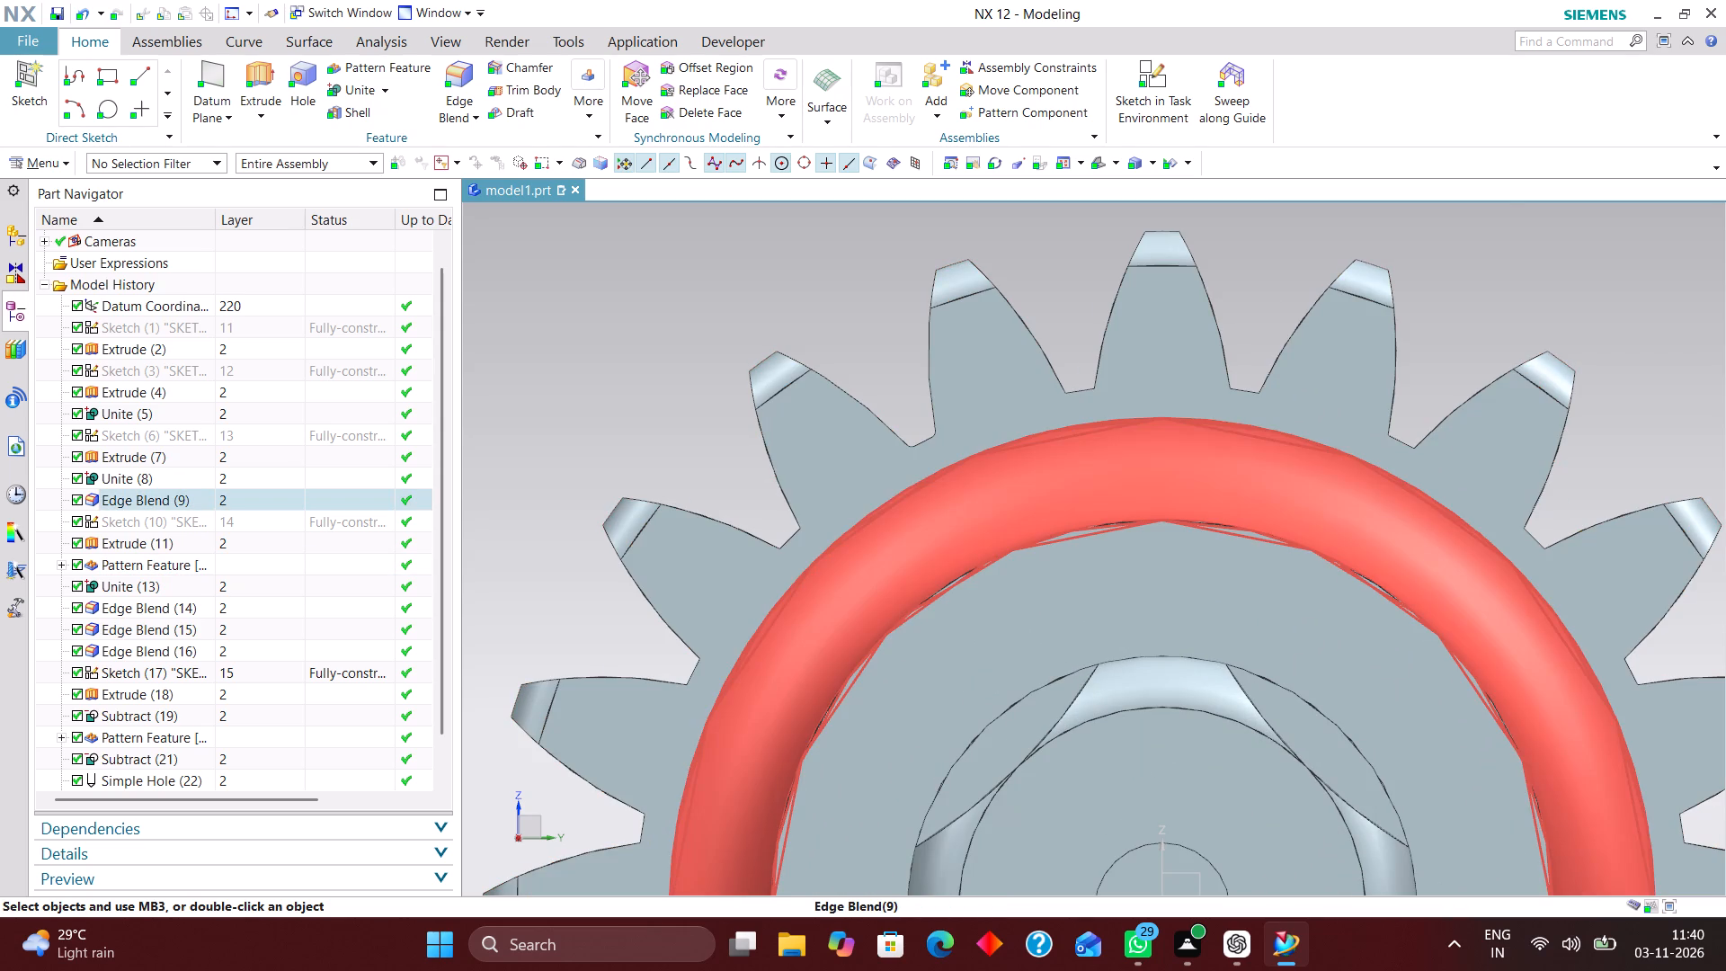
scroll(1040, 391, down, 4)
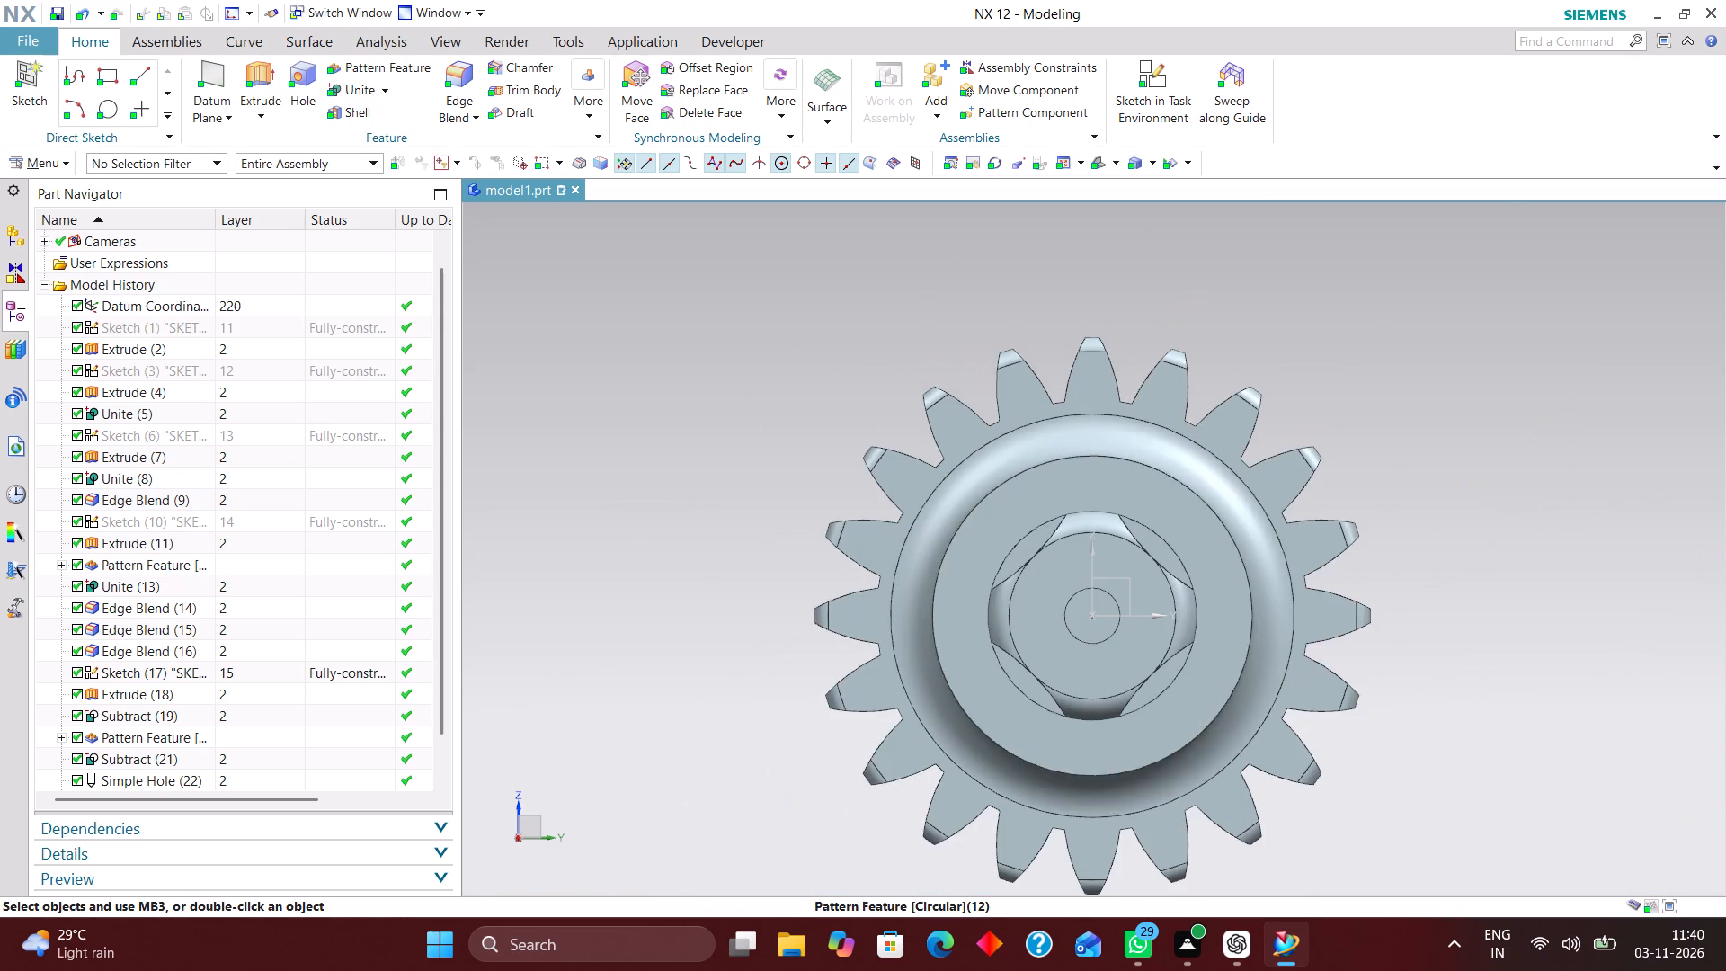
middle_drag(997, 311, 1012, 337)
scroll(963, 379, up, 3)
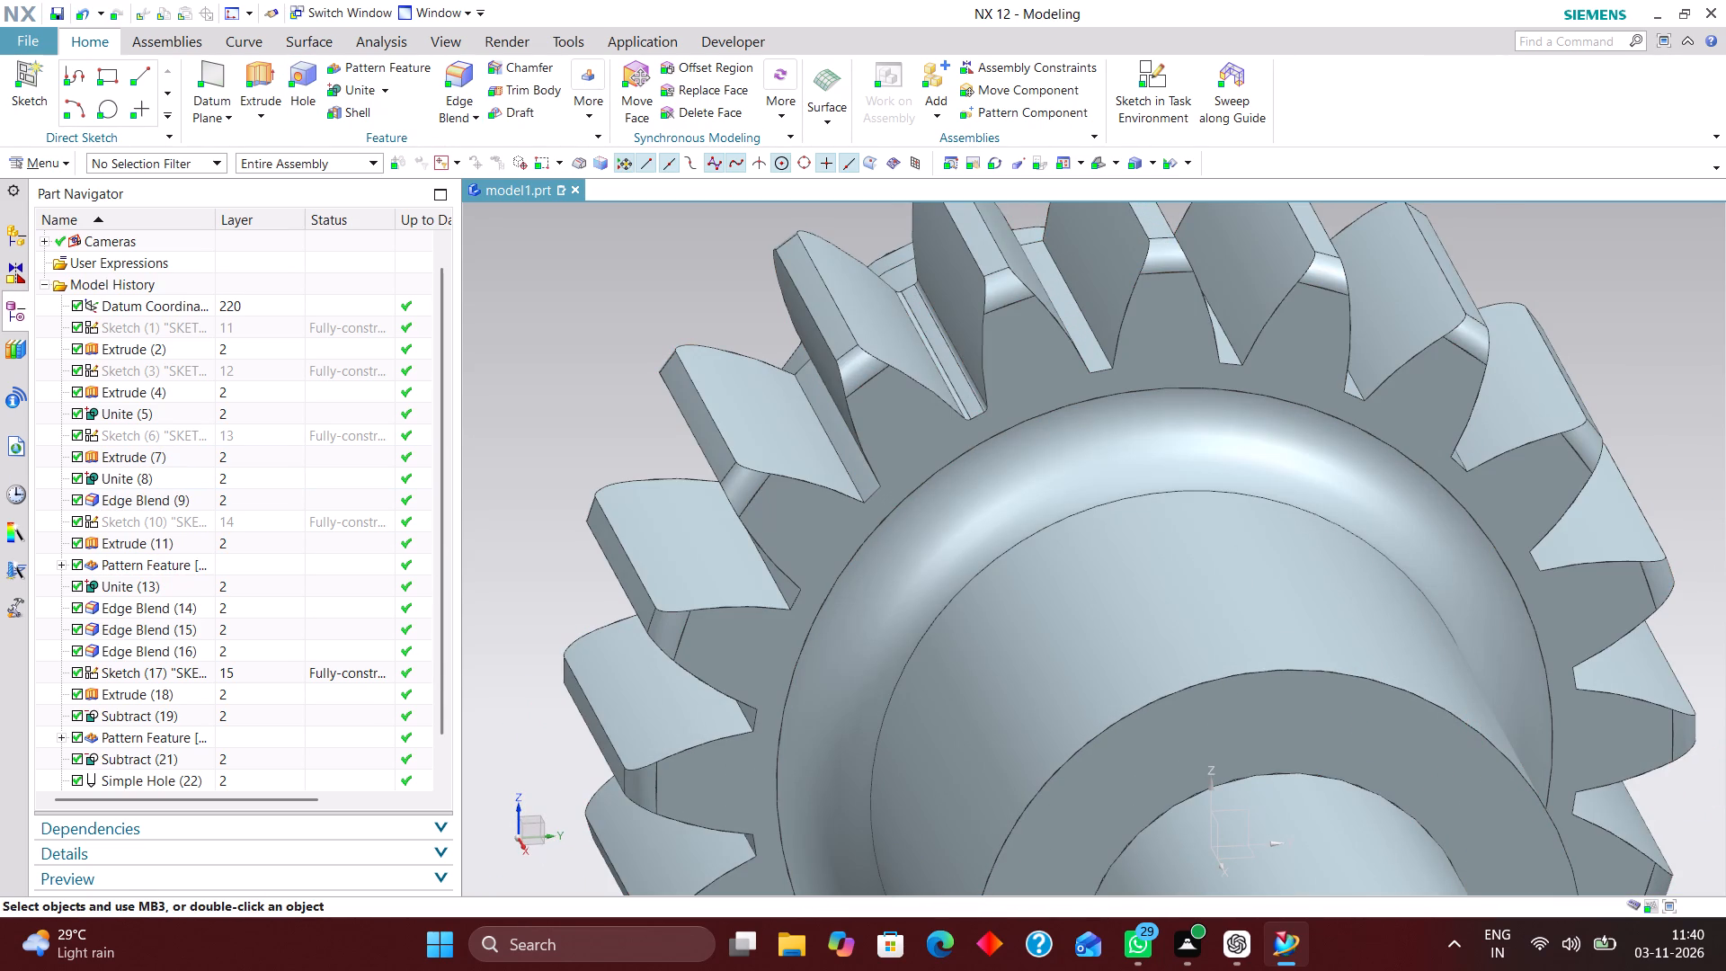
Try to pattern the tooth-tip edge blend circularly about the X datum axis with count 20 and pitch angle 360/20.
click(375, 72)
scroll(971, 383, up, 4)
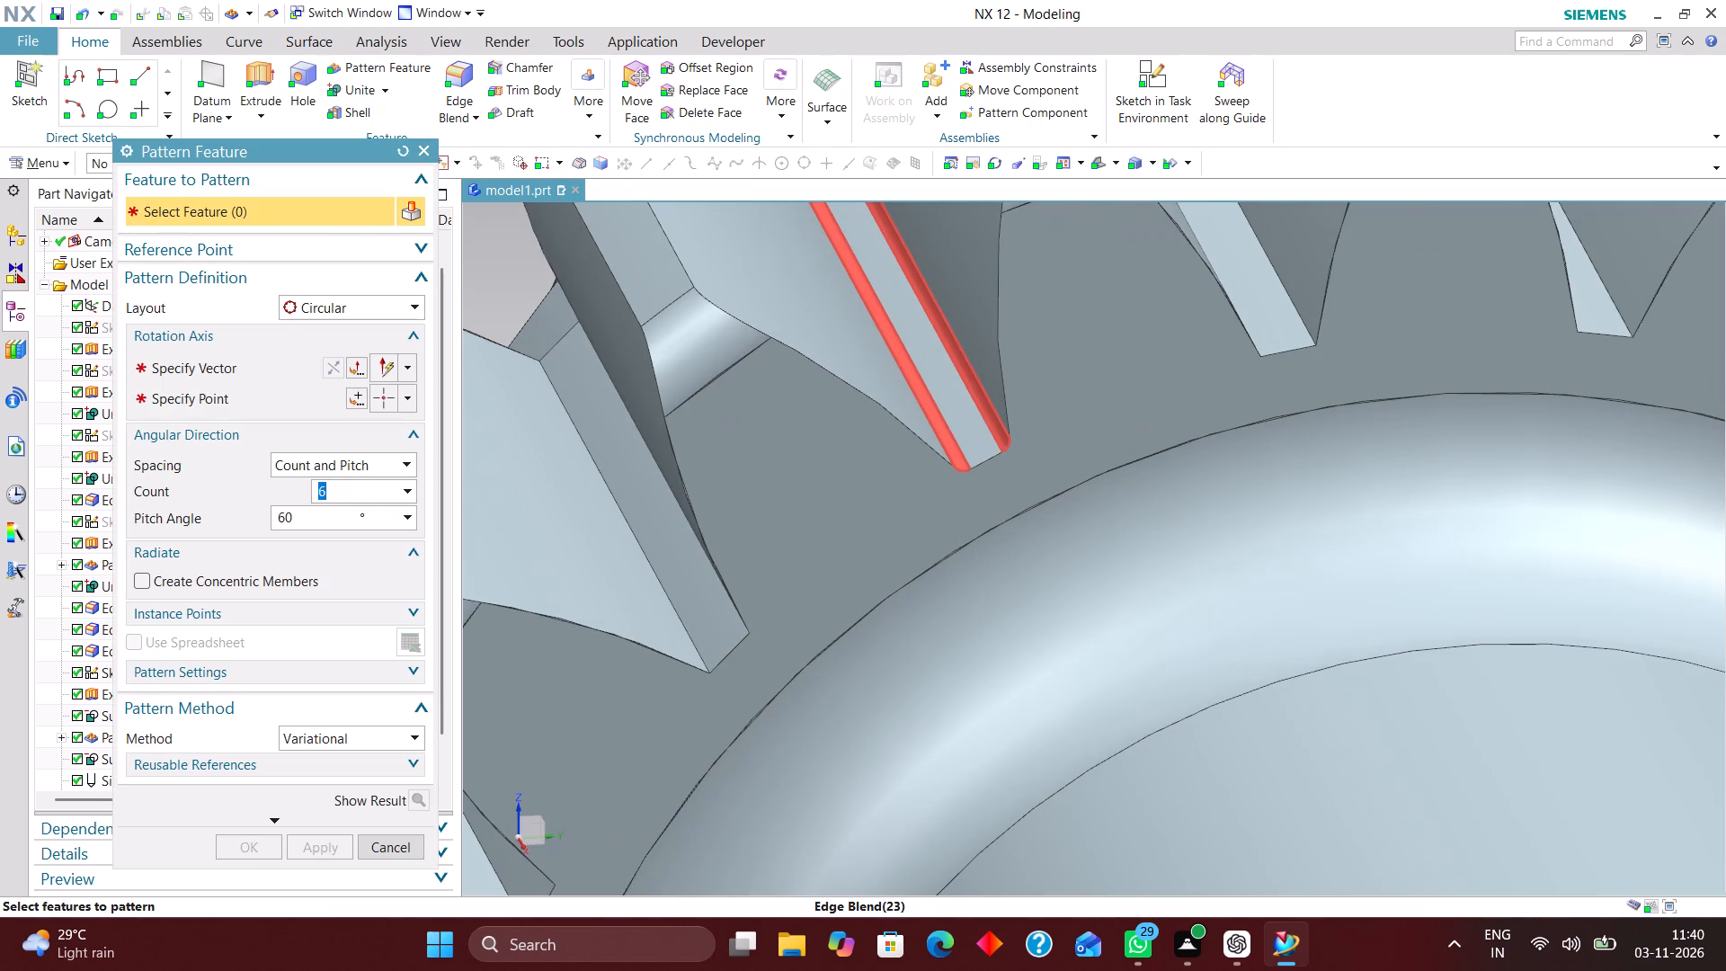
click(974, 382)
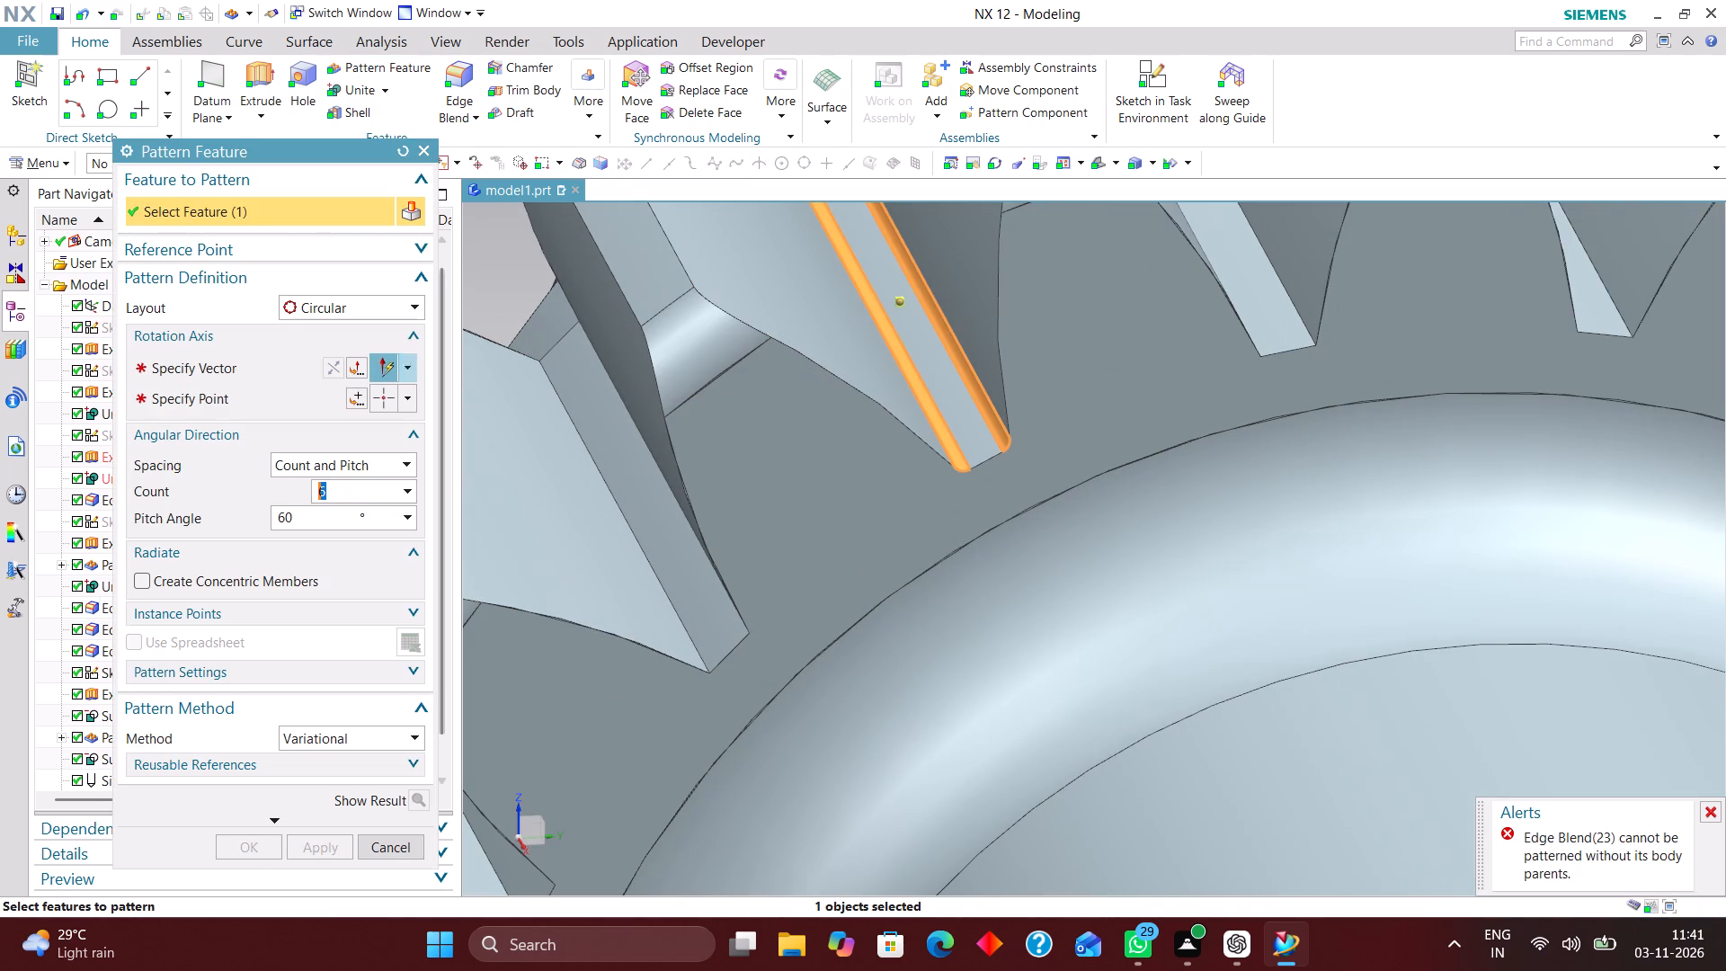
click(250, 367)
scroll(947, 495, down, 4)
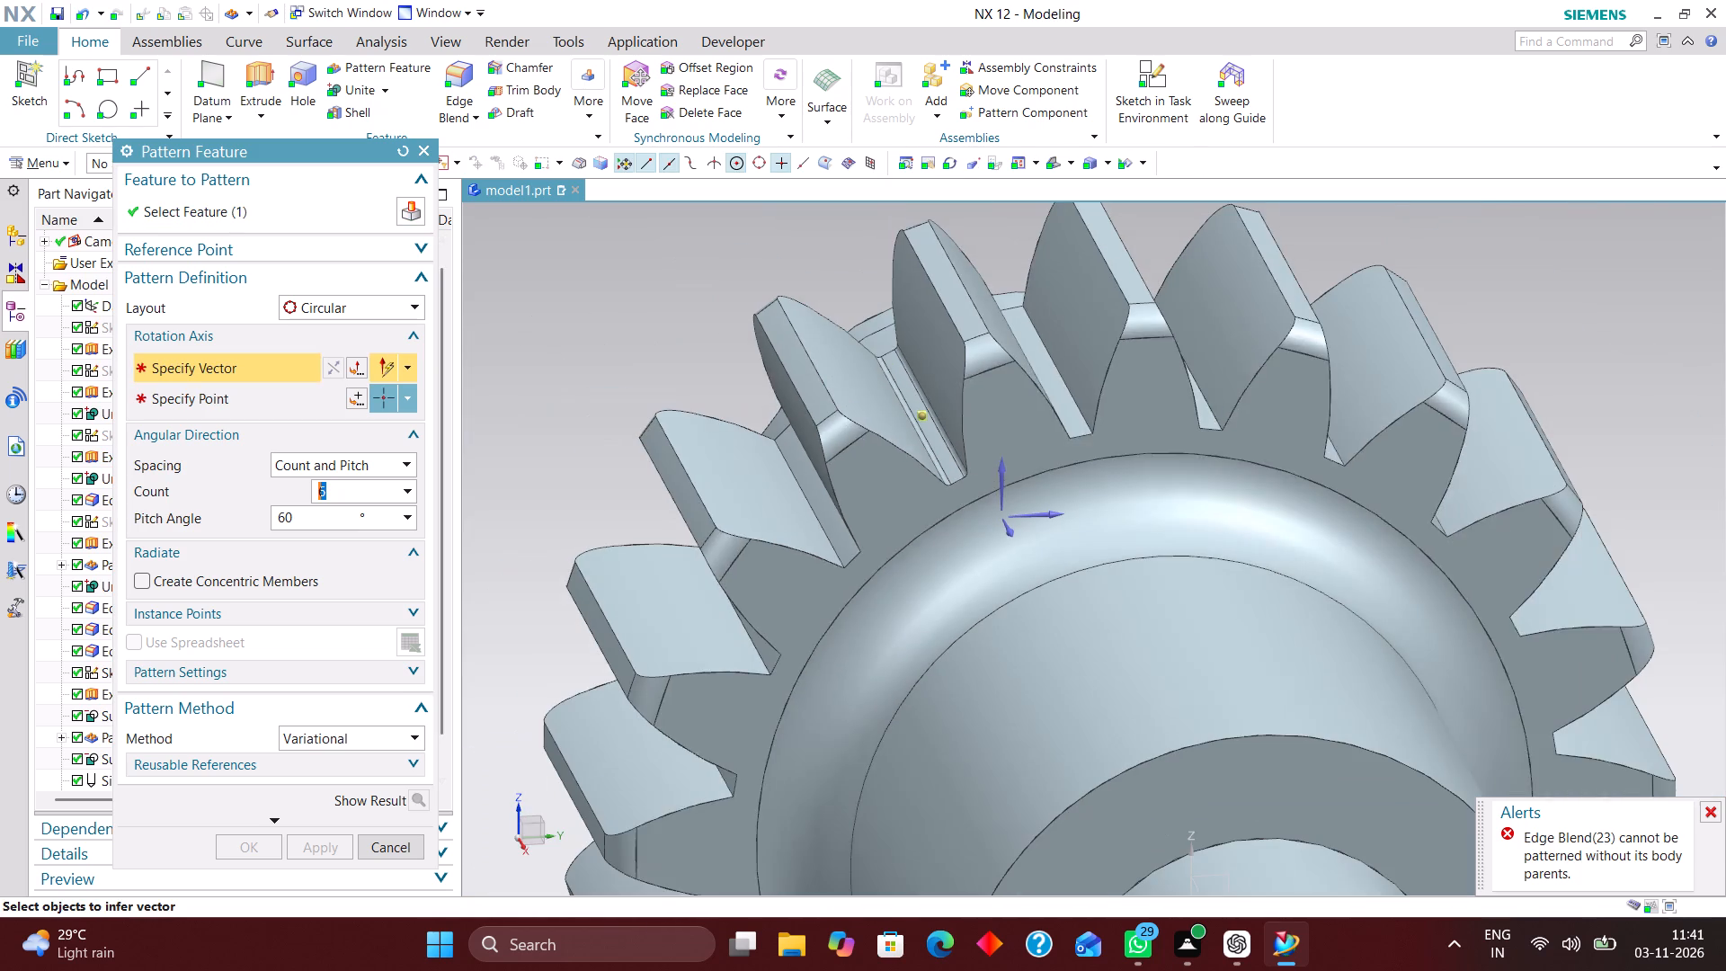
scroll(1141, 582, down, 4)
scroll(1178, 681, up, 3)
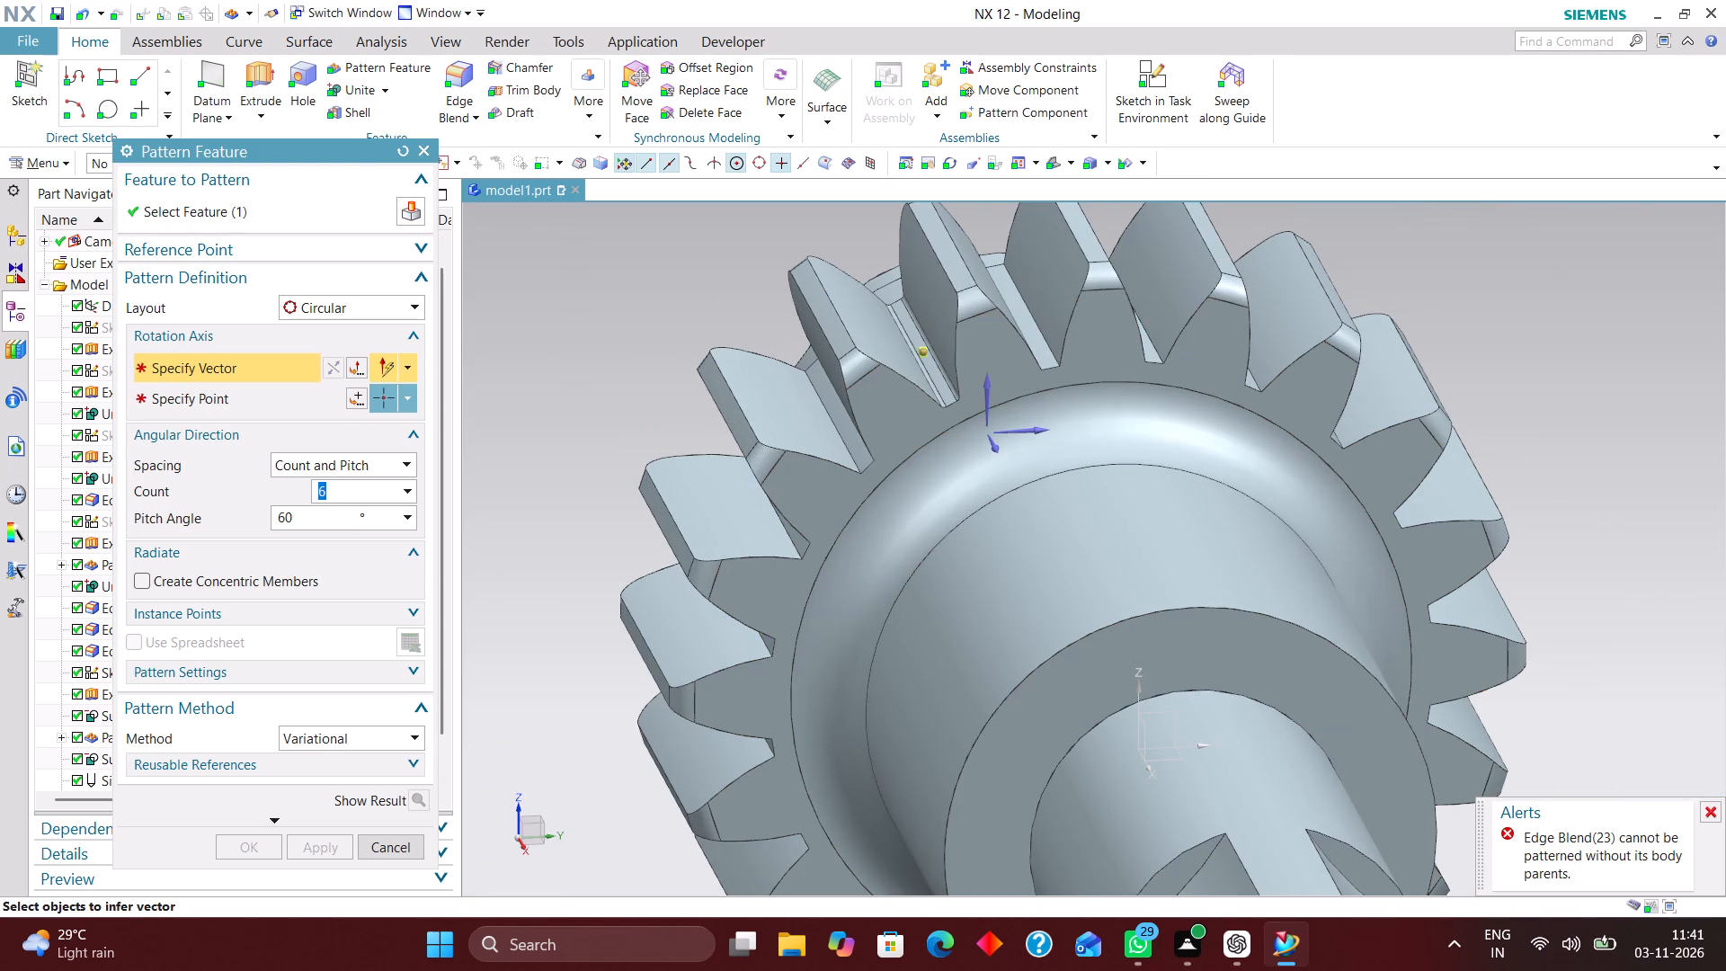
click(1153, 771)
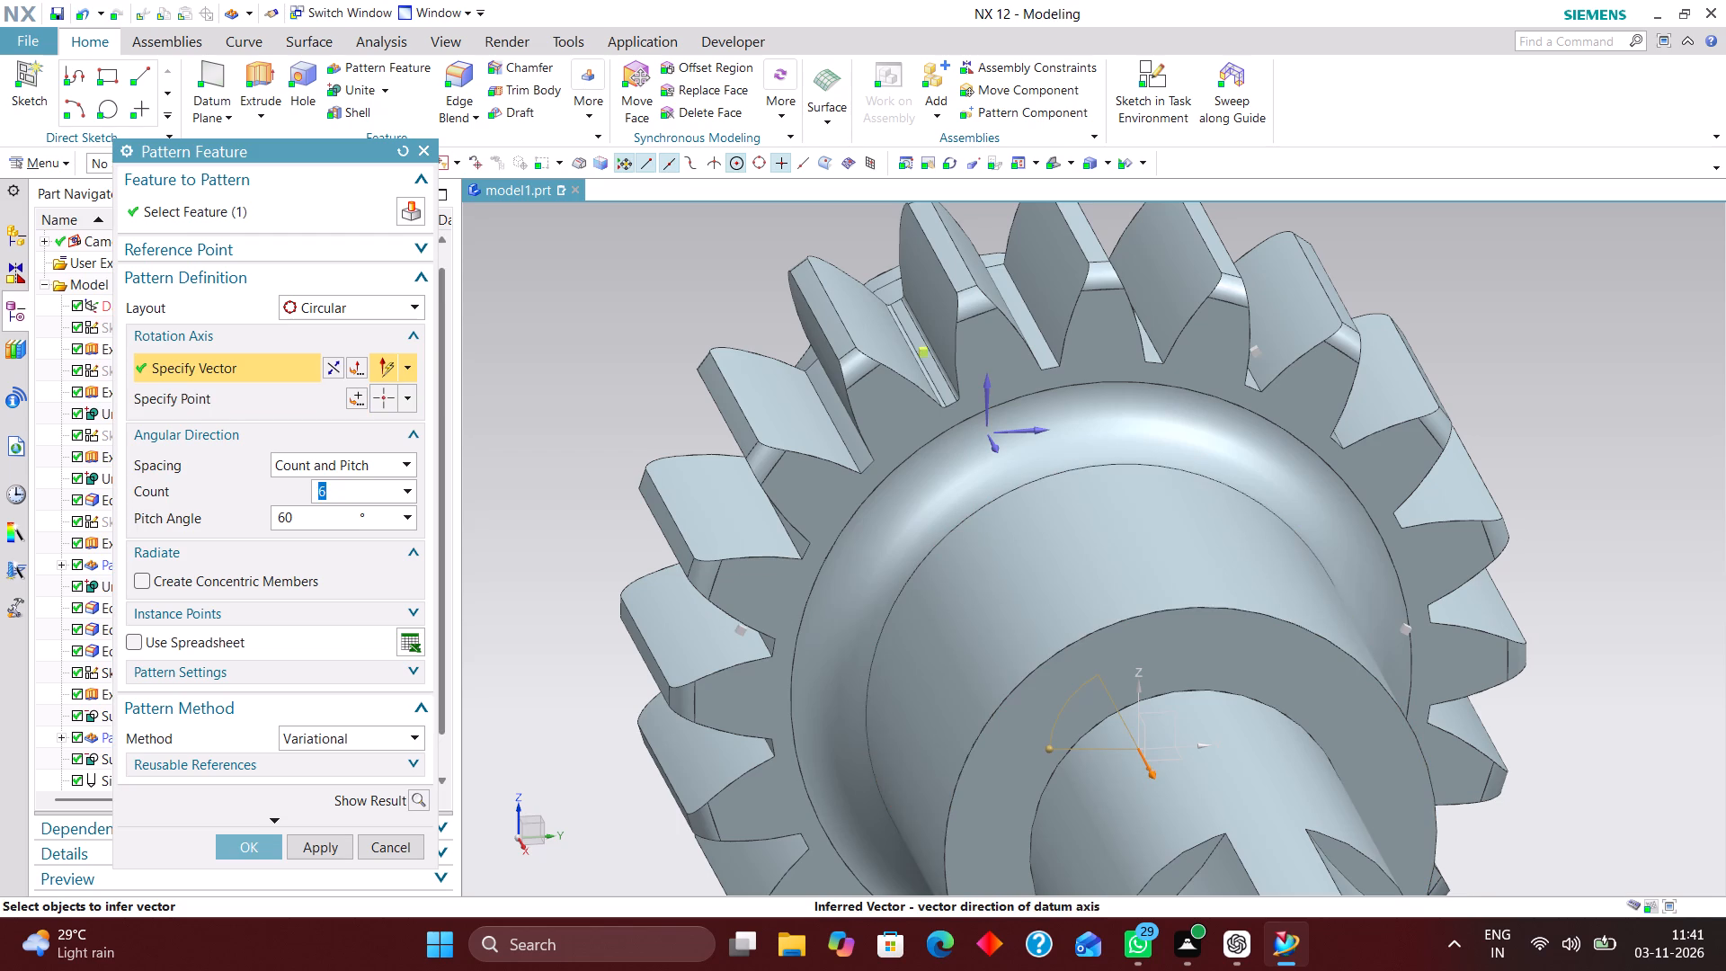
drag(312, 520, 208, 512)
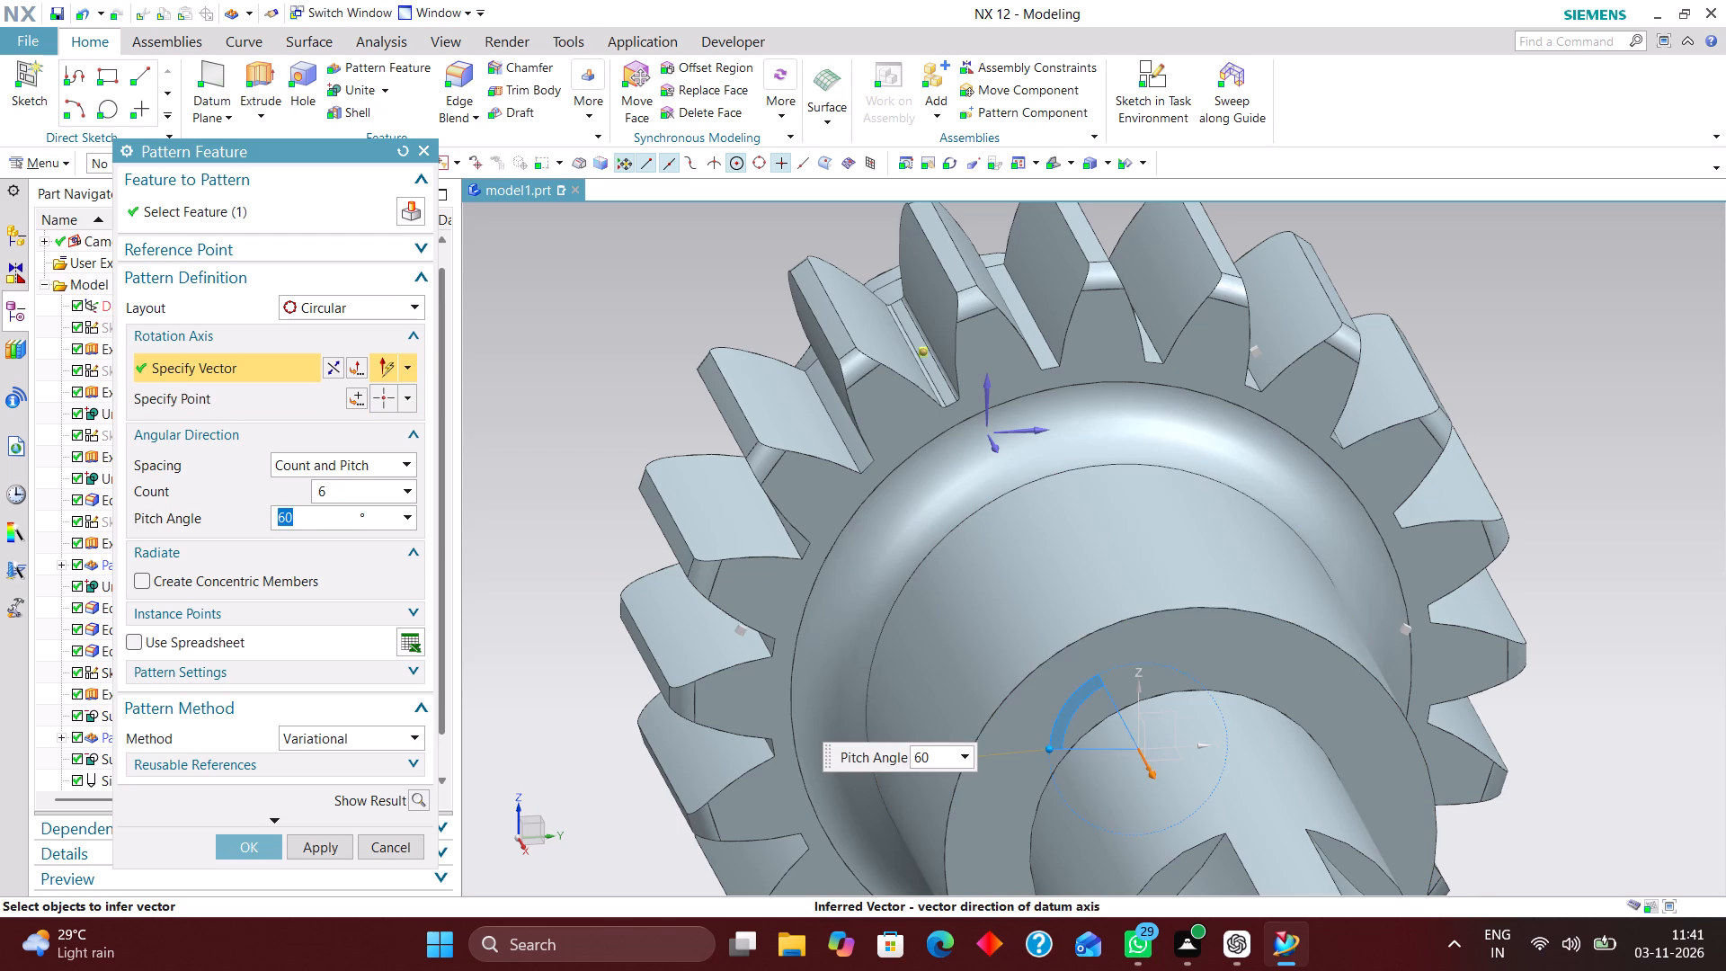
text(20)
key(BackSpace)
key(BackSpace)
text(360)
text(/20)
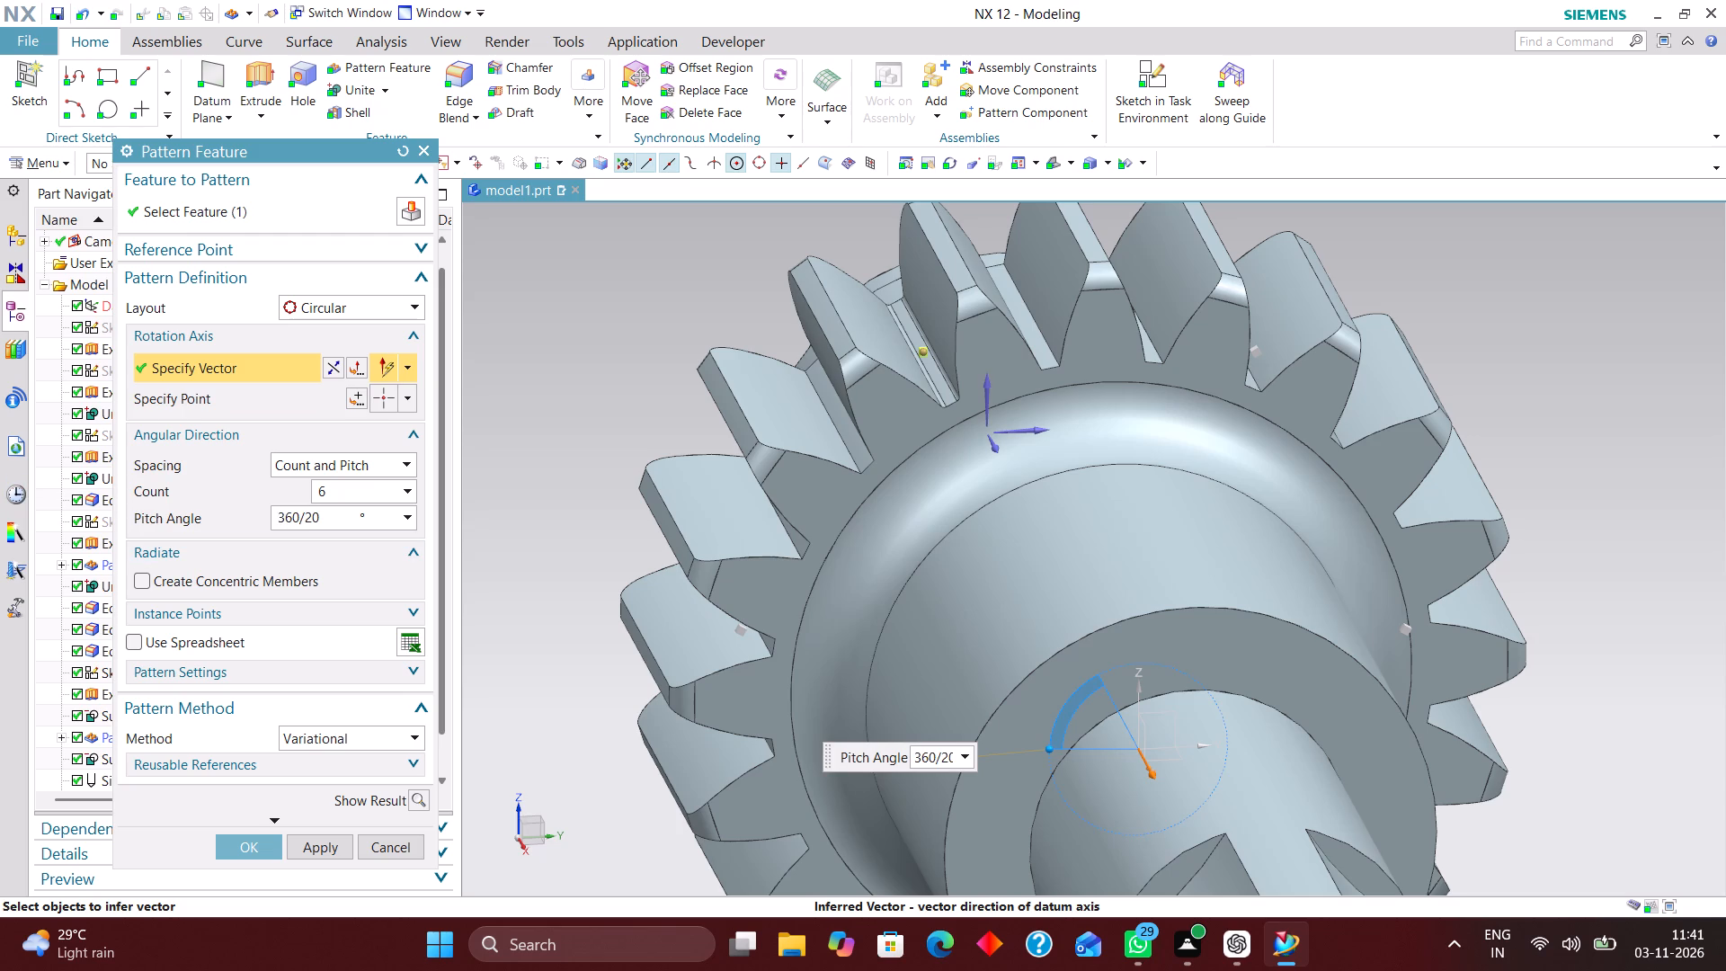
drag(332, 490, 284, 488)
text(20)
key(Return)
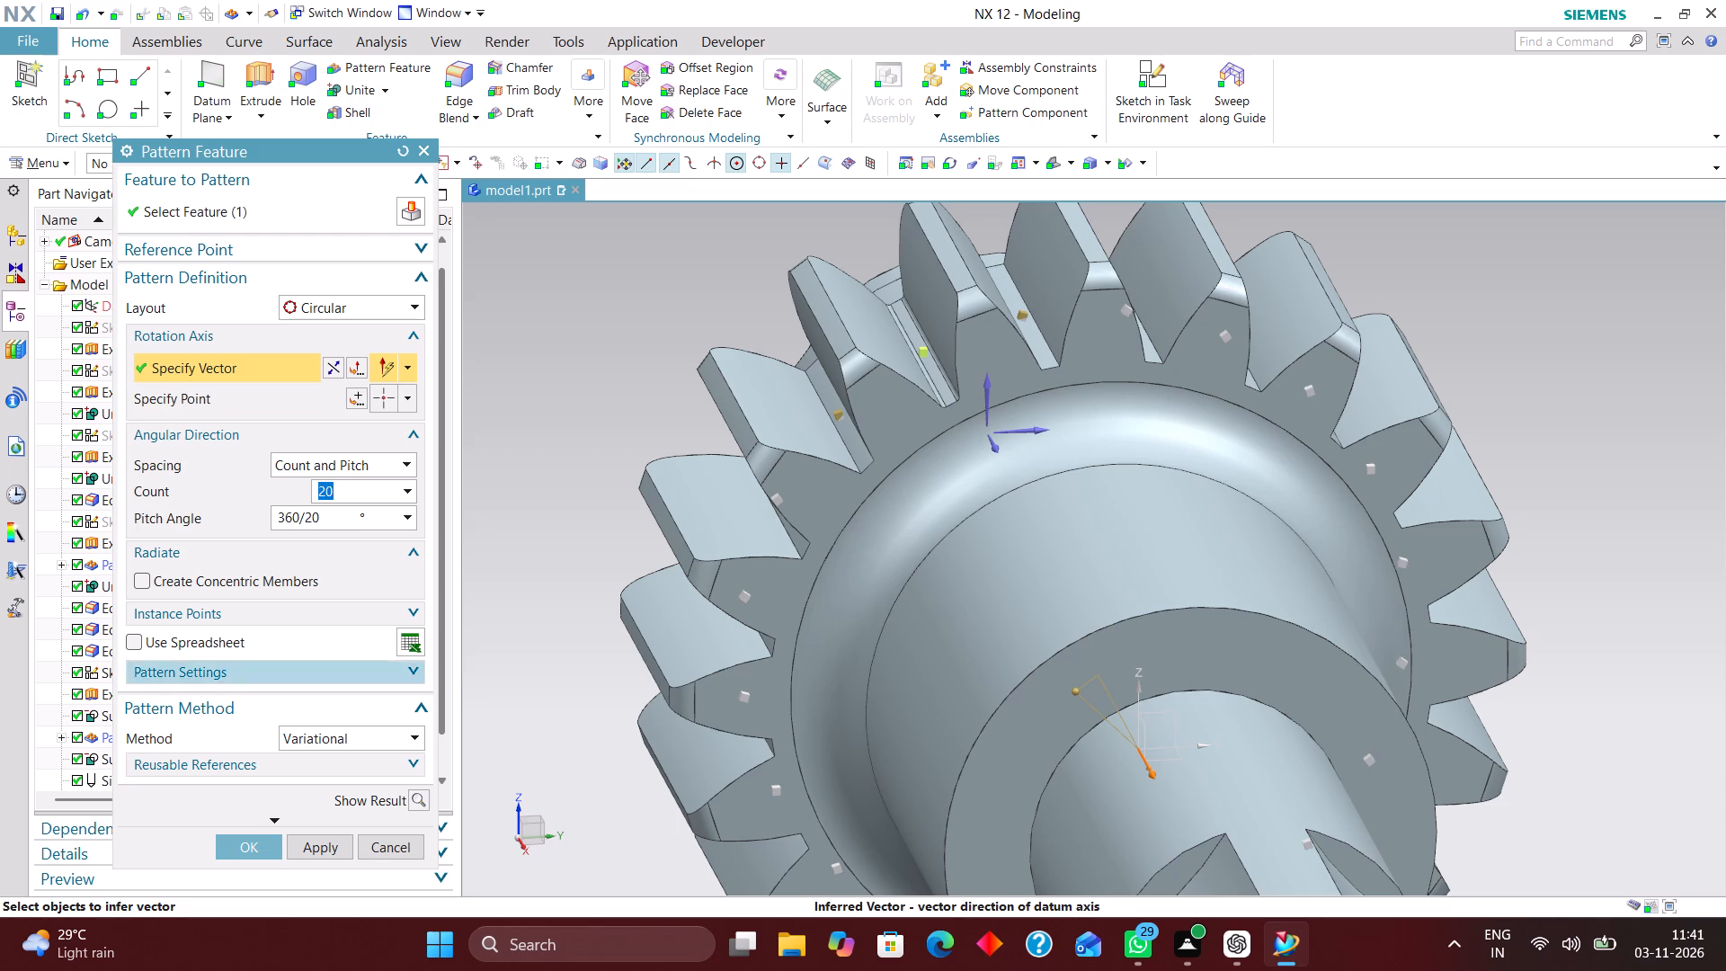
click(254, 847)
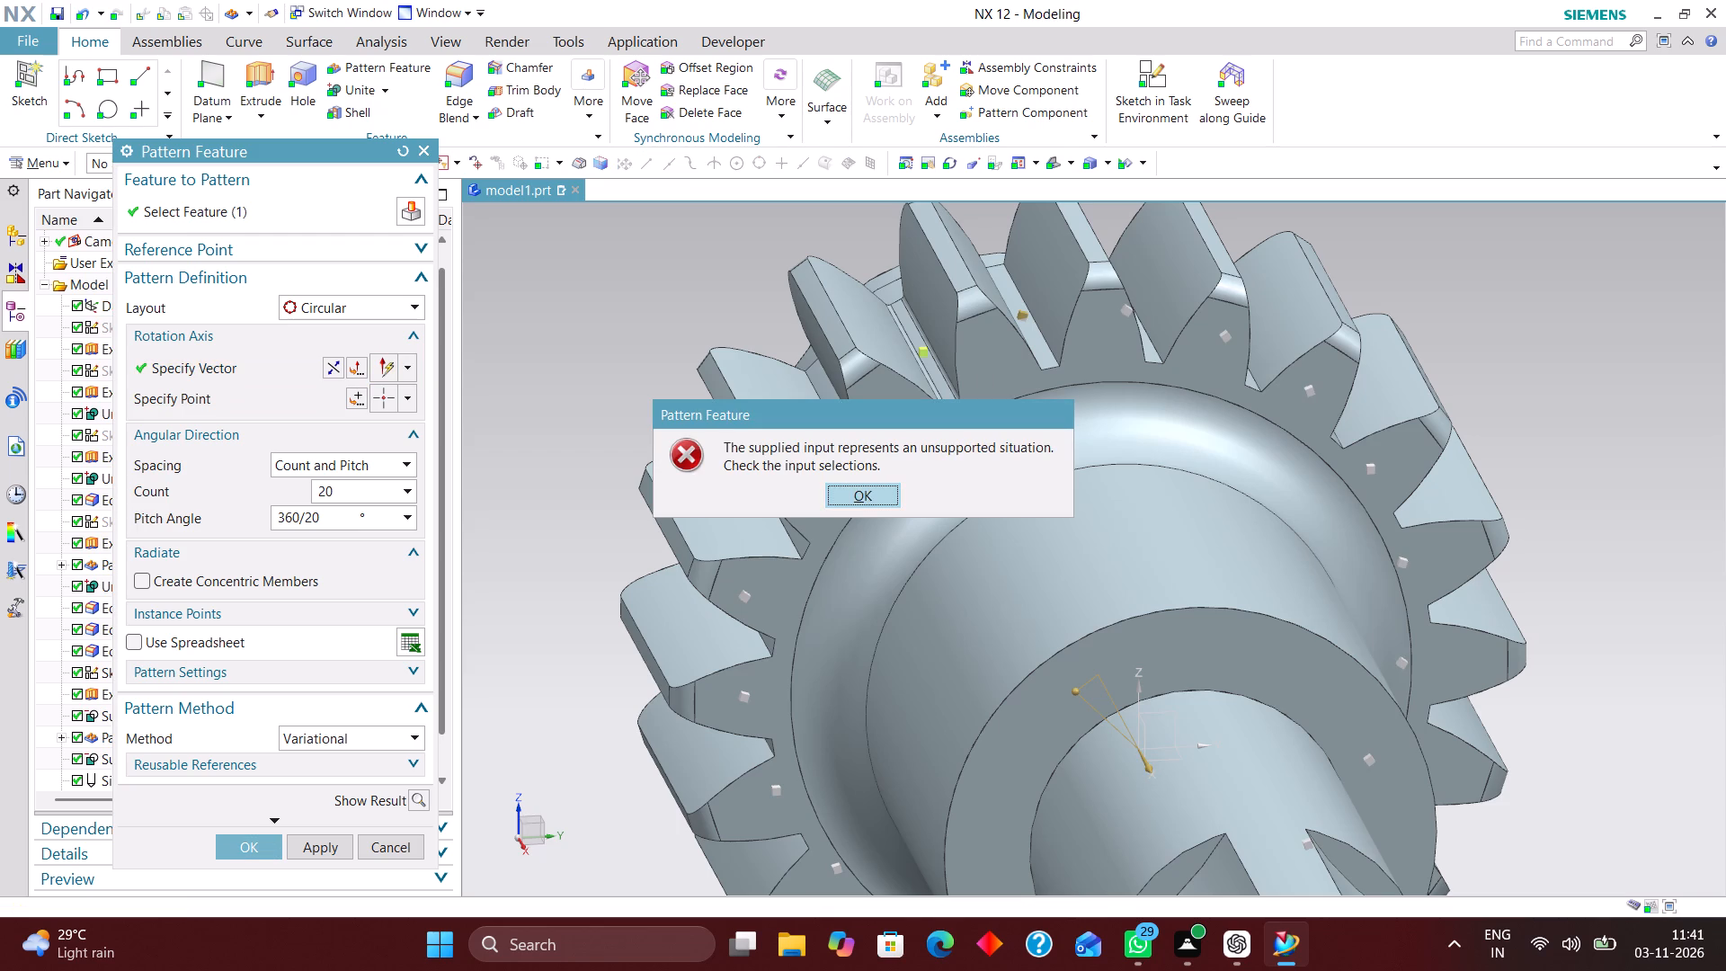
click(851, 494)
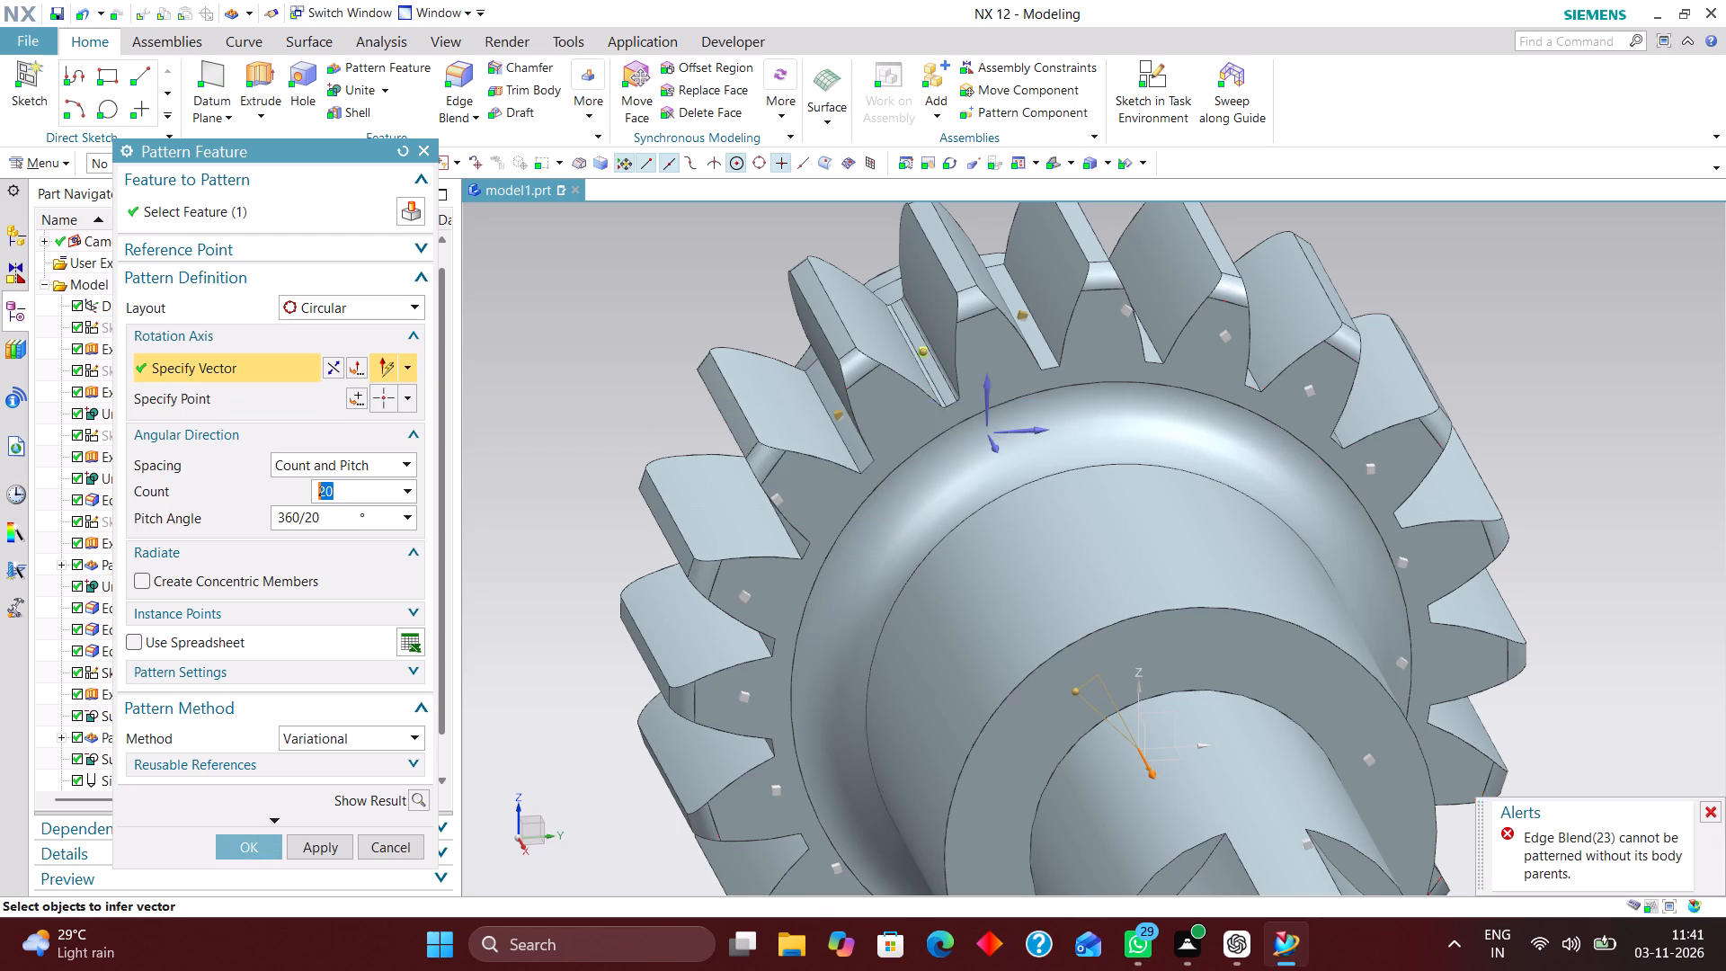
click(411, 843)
Start a circular 0.2 mm edge blend and select both tip edges of the two teeth following the blended tooth clockwise.
scroll(1048, 325, up, 3)
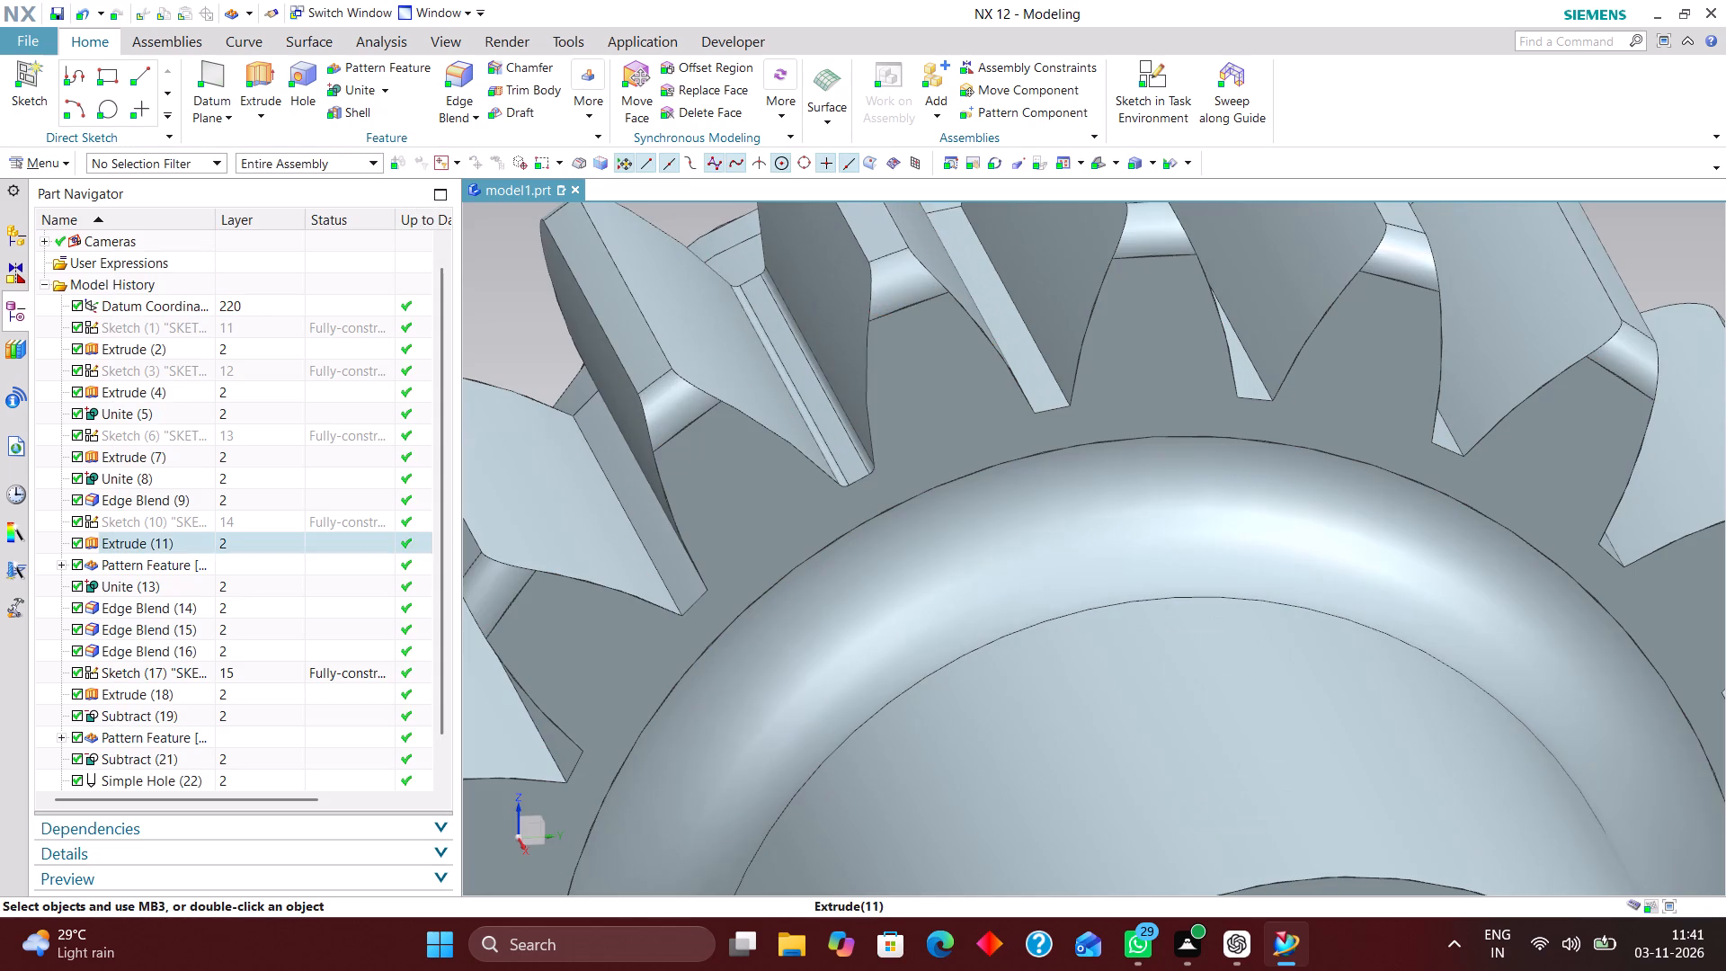
scroll(882, 444, down, 2)
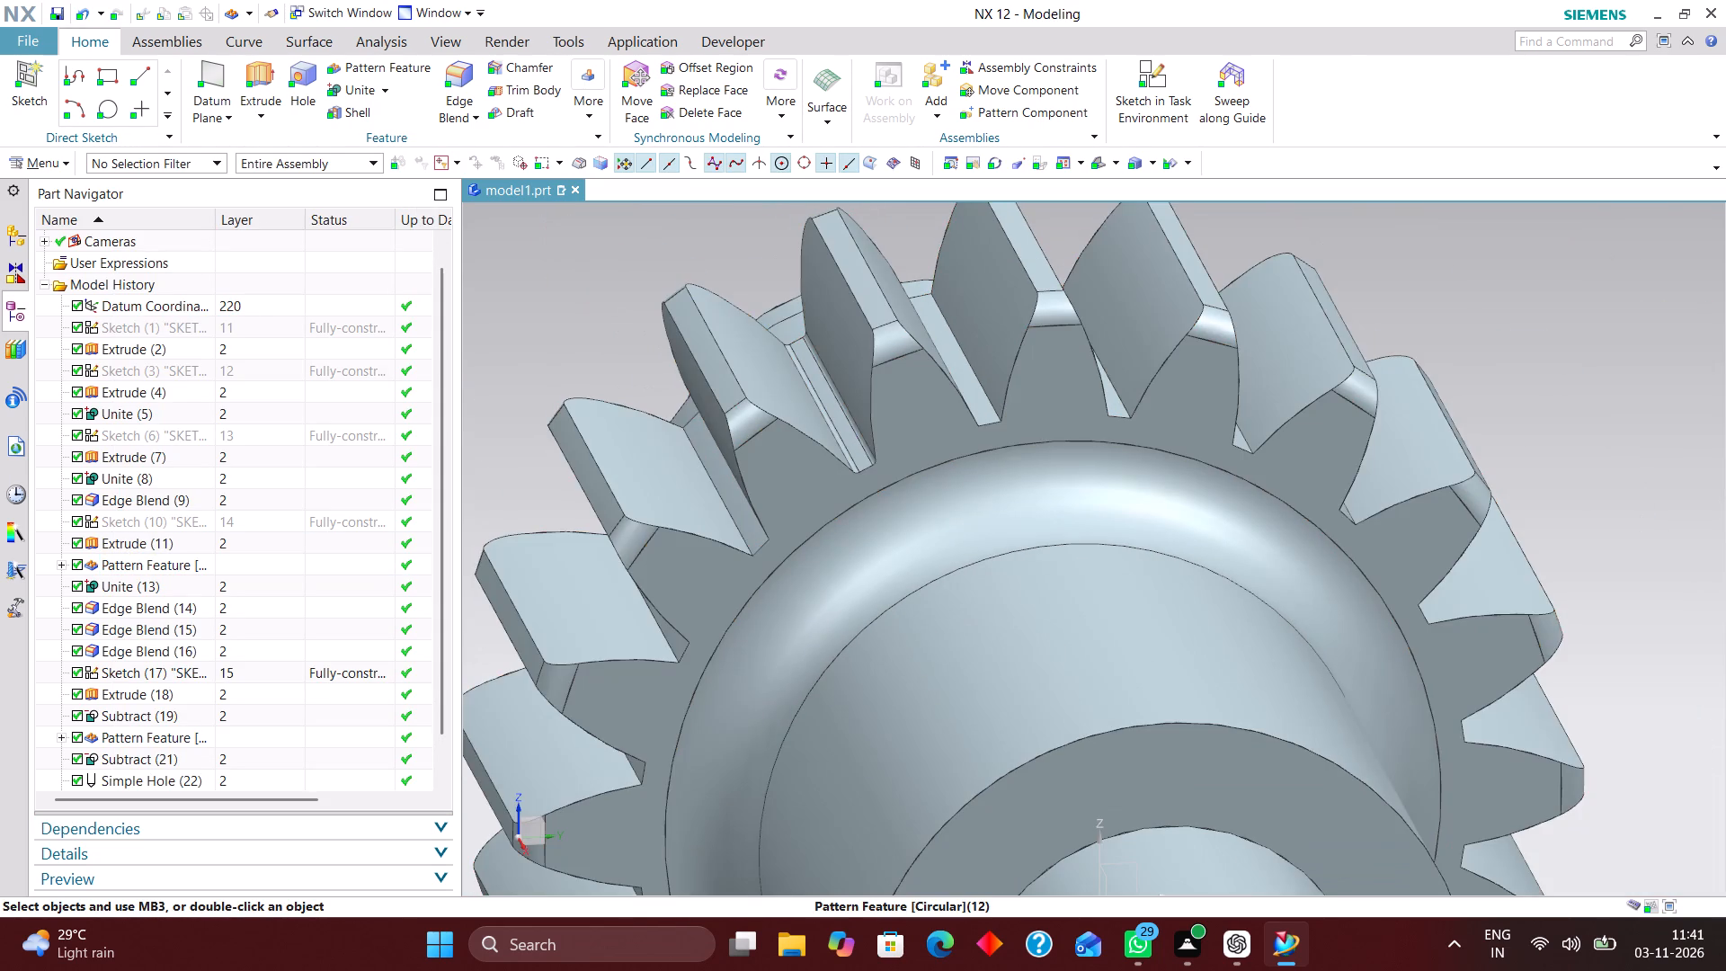
scroll(952, 355, up, 3)
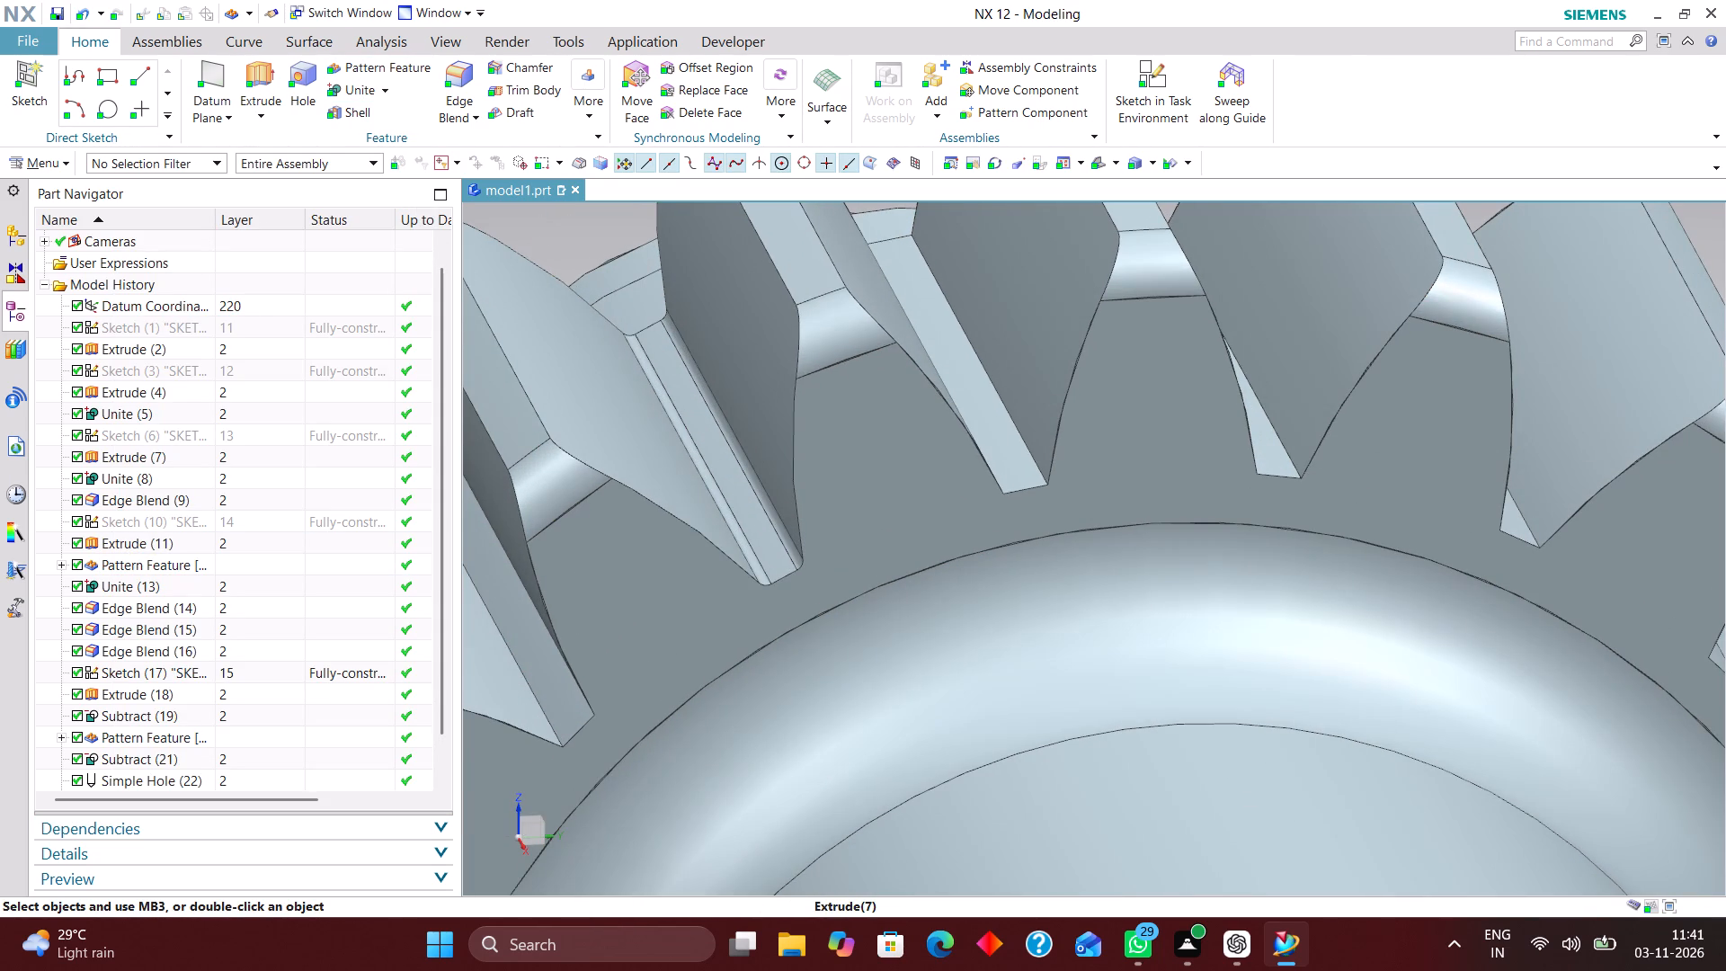
click(472, 71)
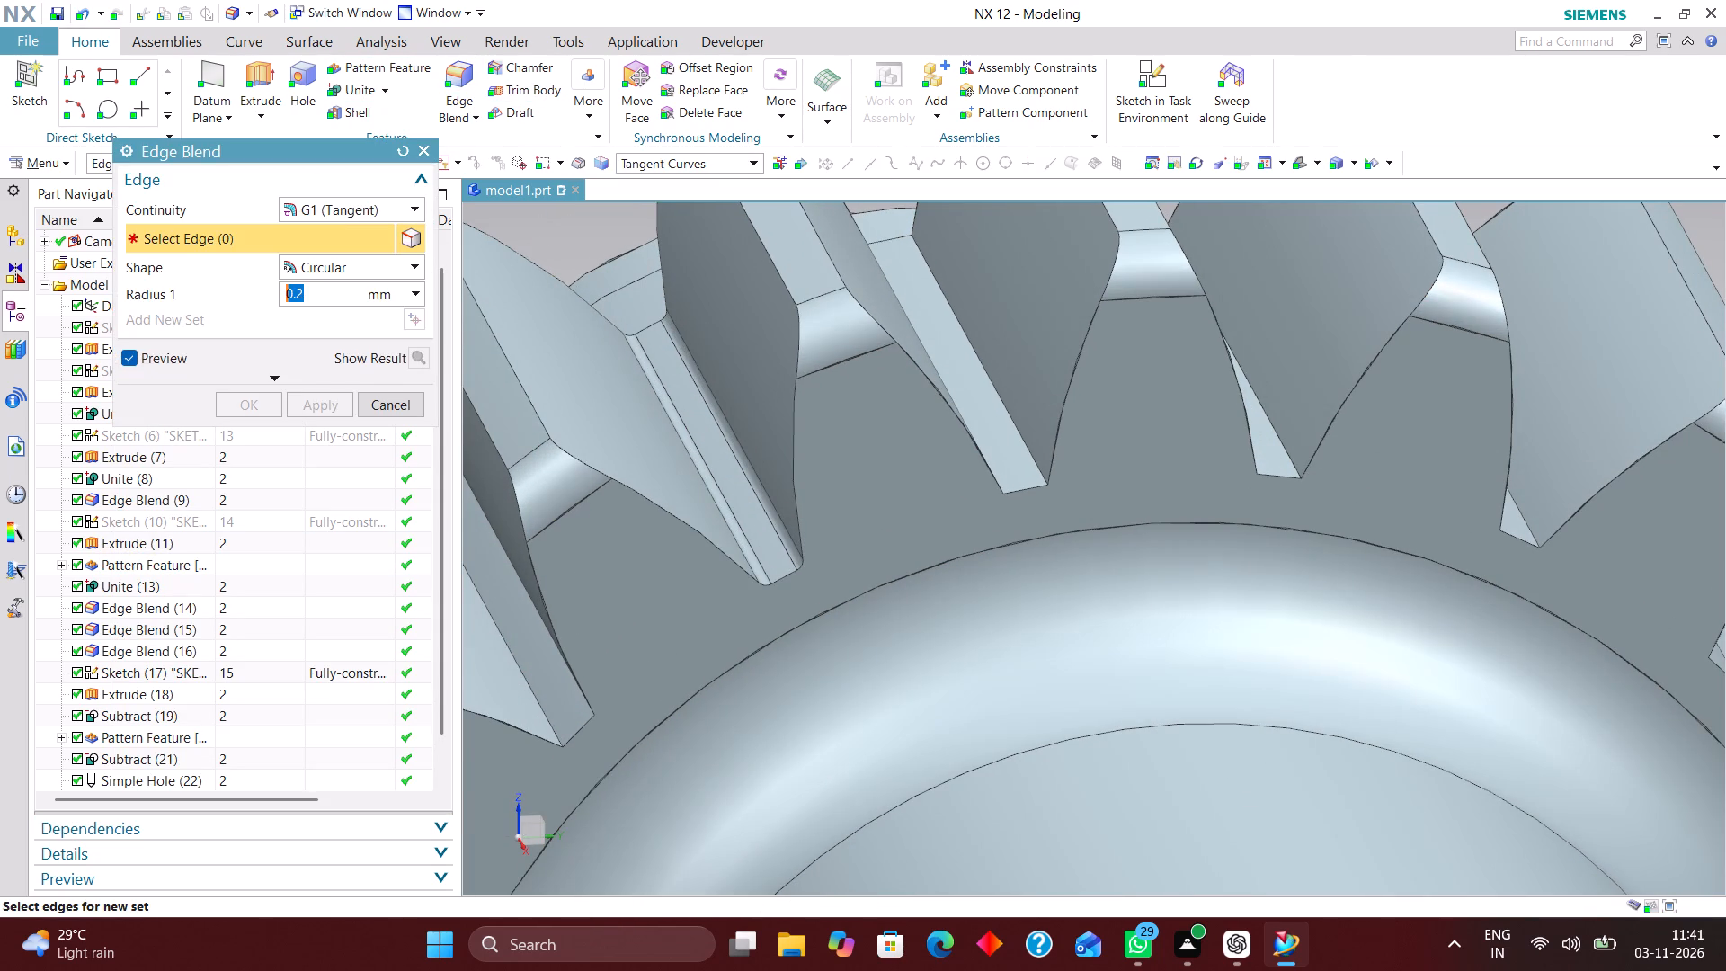
scroll(1019, 425, up, 3)
click(1012, 427)
scroll(1032, 427, down, 4)
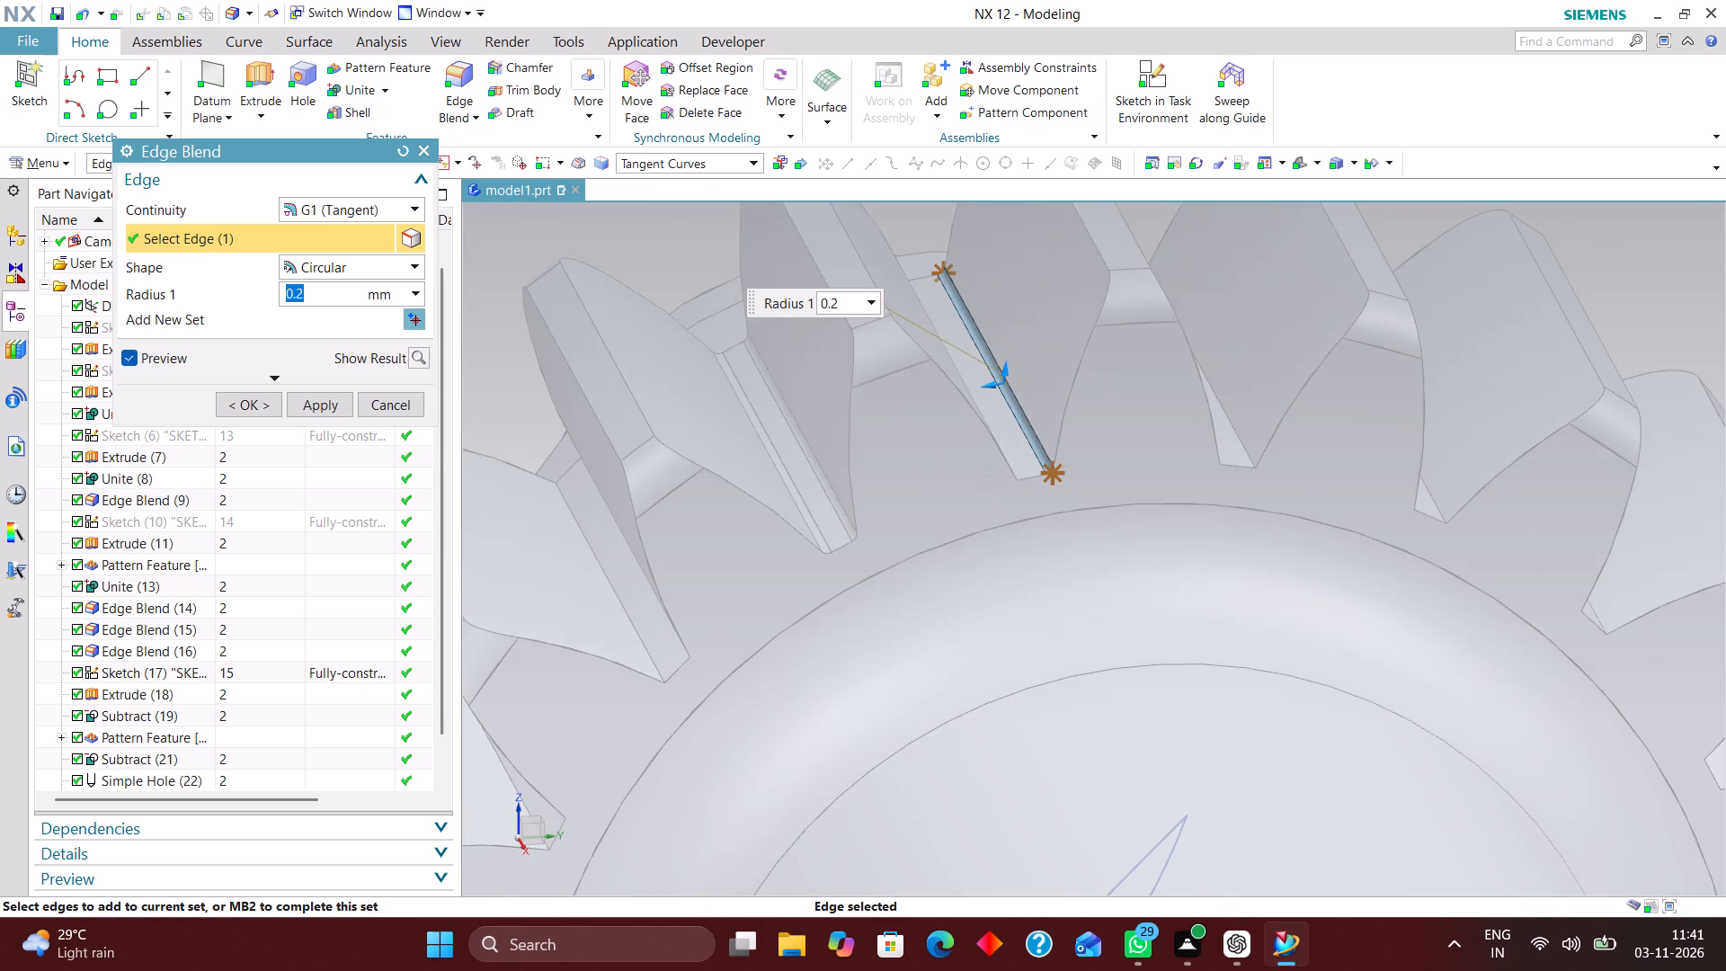
middle_drag(1019, 414, 999, 423)
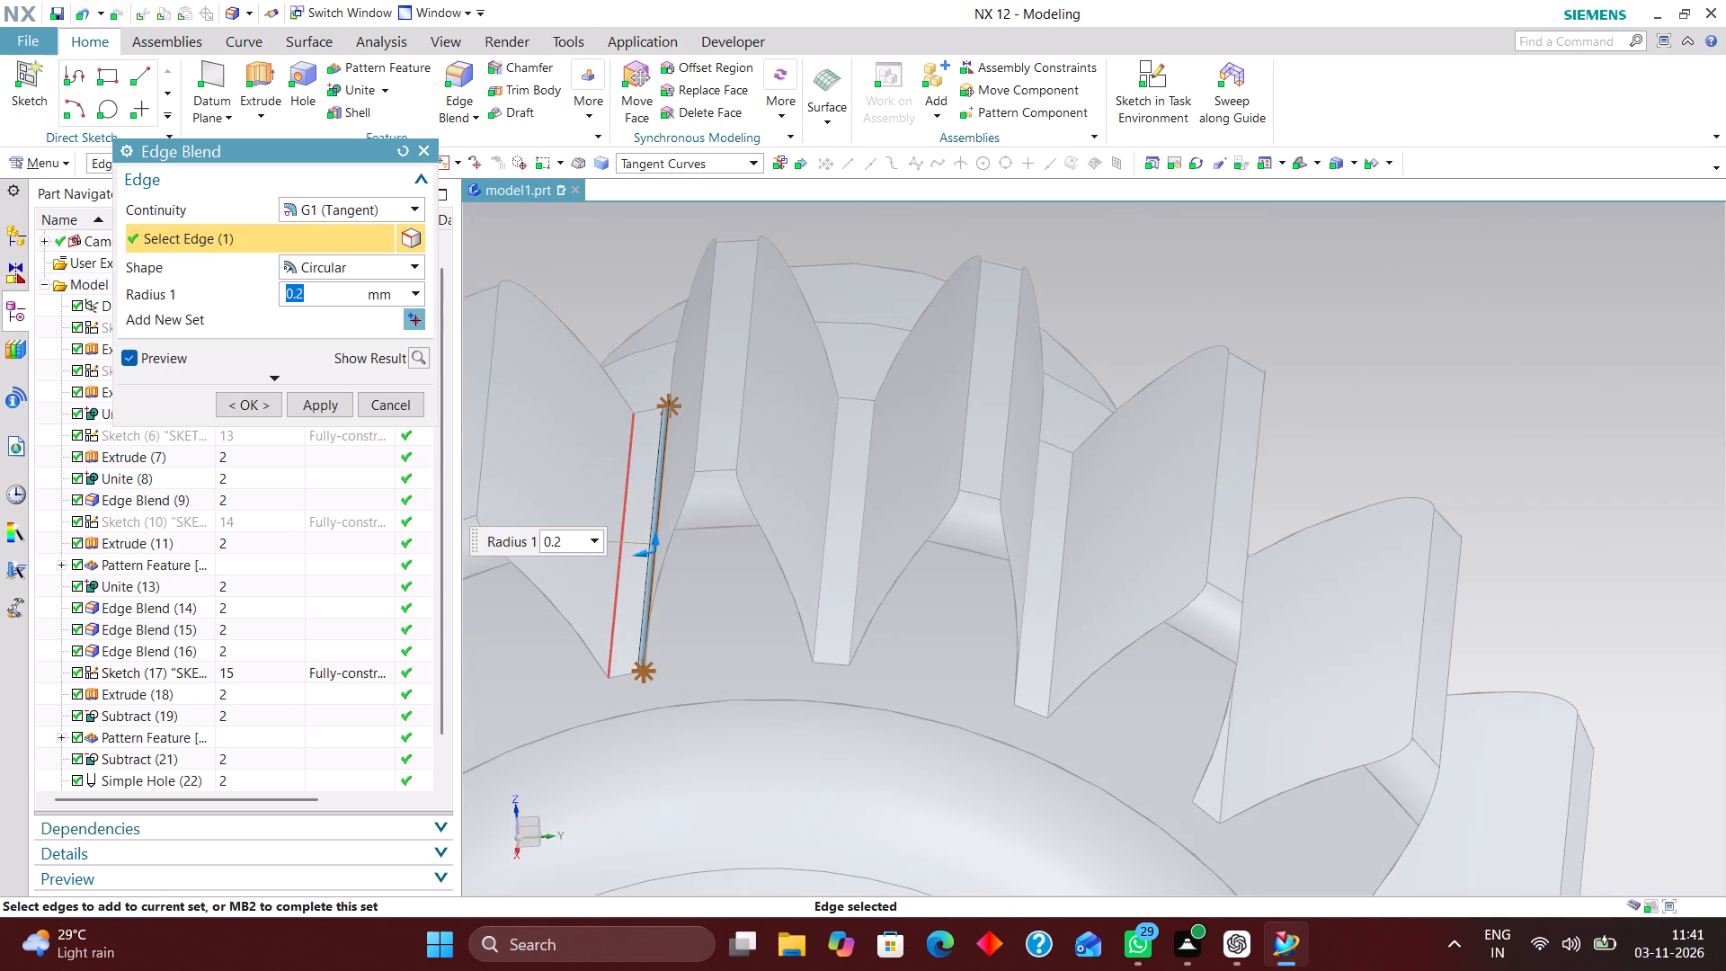
click(613, 583)
click(814, 594)
double_click(852, 604)
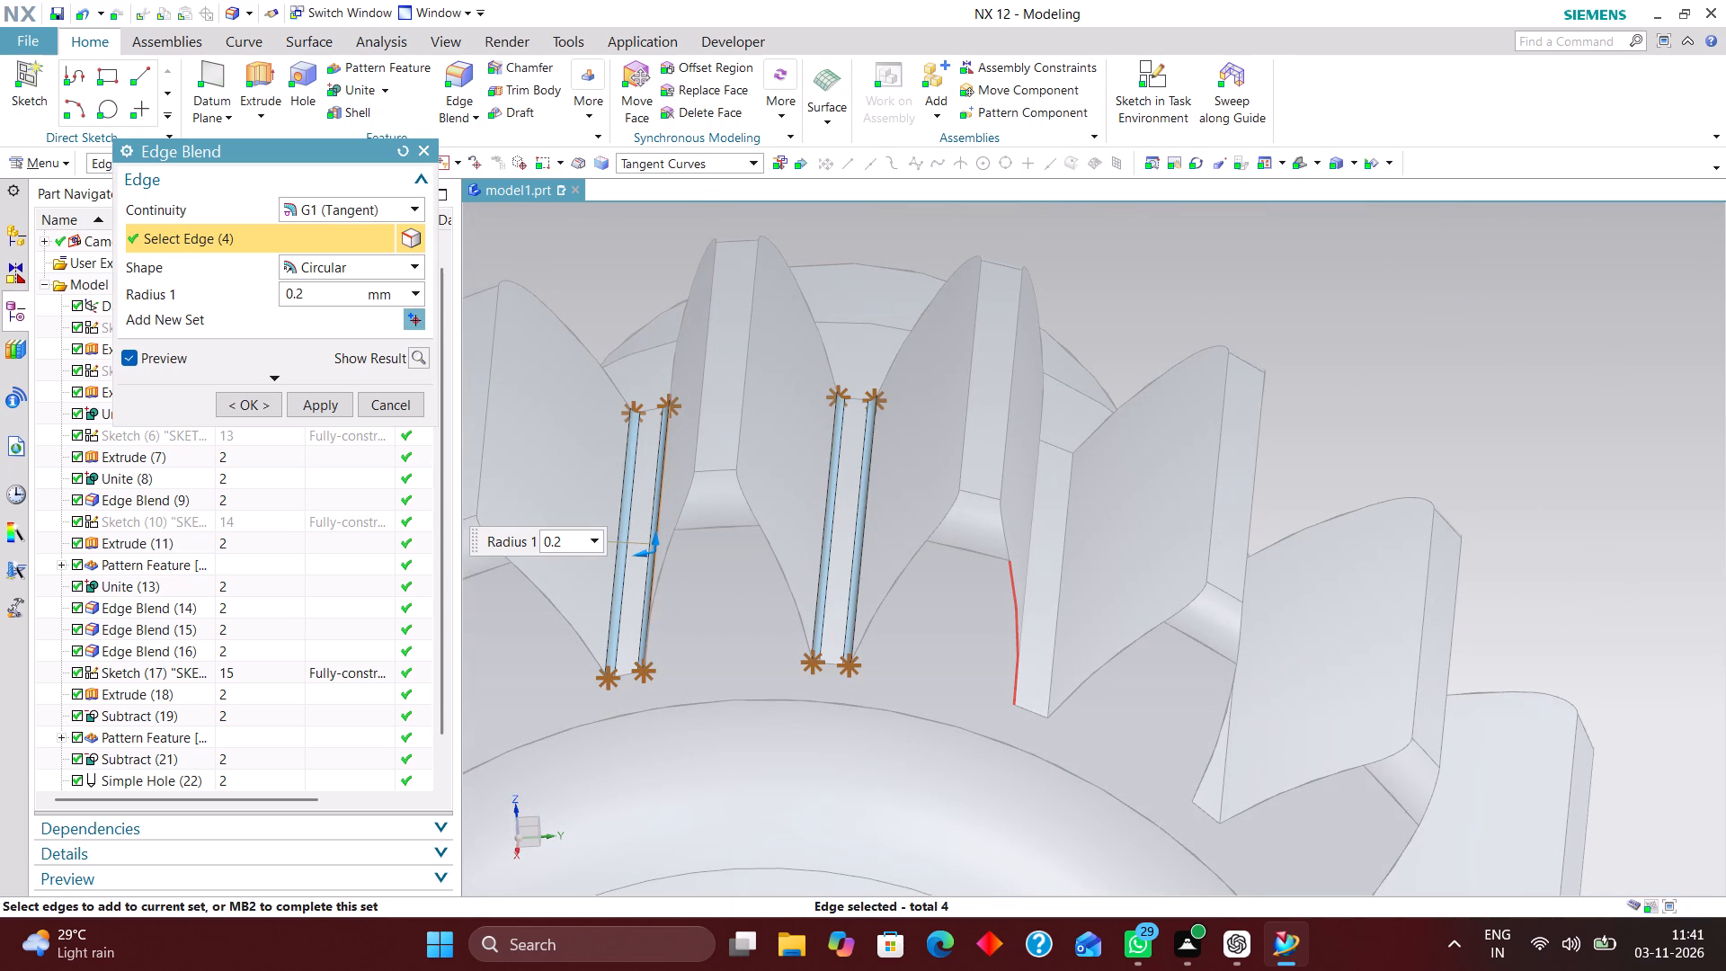
Add both tip edges of the third and fourth teeth clockwise from the blended tooth to the 0.2 mm edge blend.
click(1027, 560)
middle_drag(1064, 553, 1053, 539)
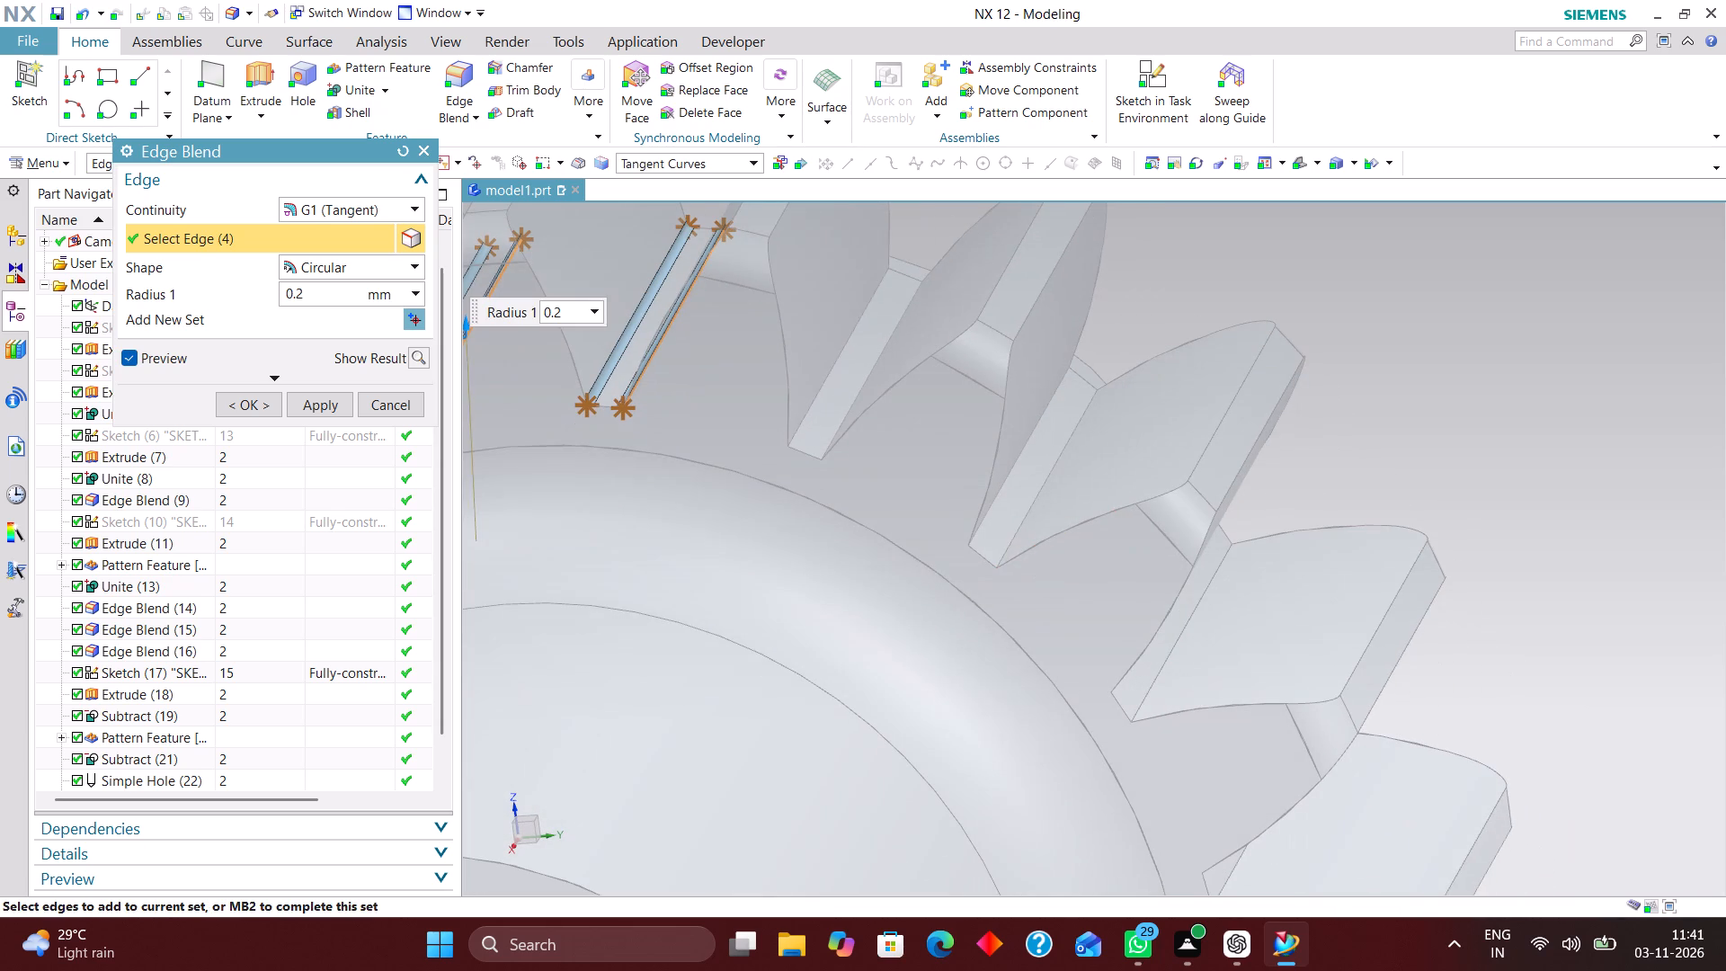
click(841, 345)
click(863, 380)
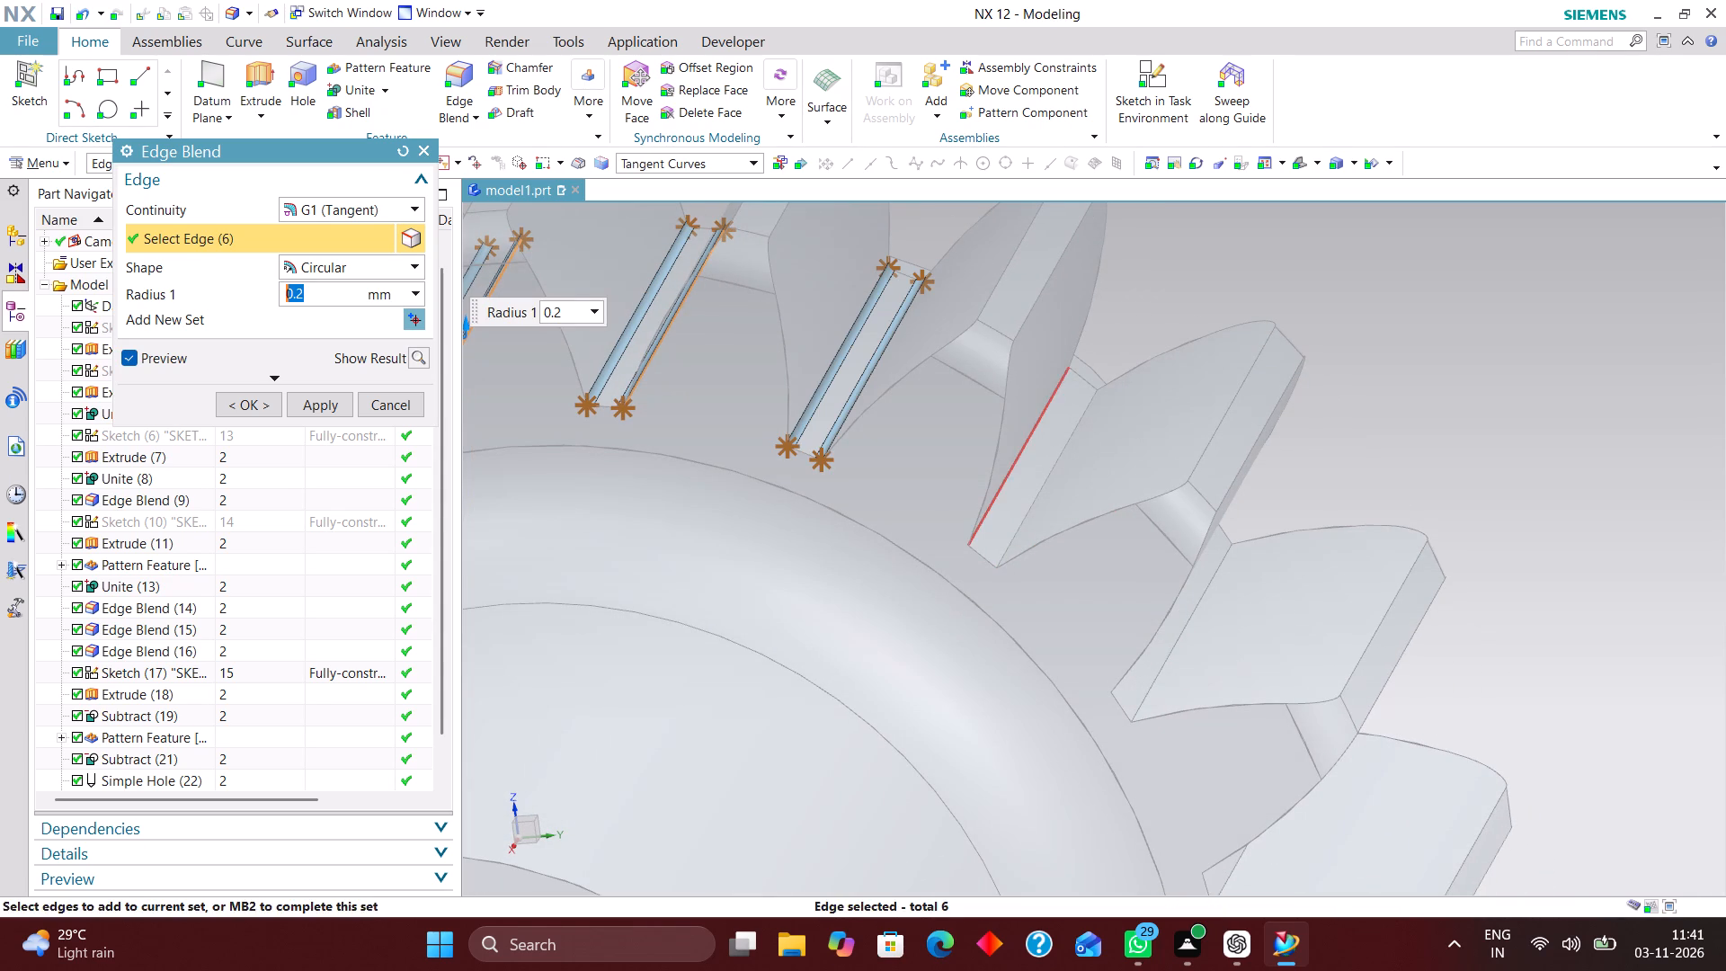
click(1030, 441)
click(1045, 467)
Add both tip edges of the fifth, sixth and seventh teeth around the gear to the 0.2 mm edge blend.
middle_drag(1124, 477, 1115, 462)
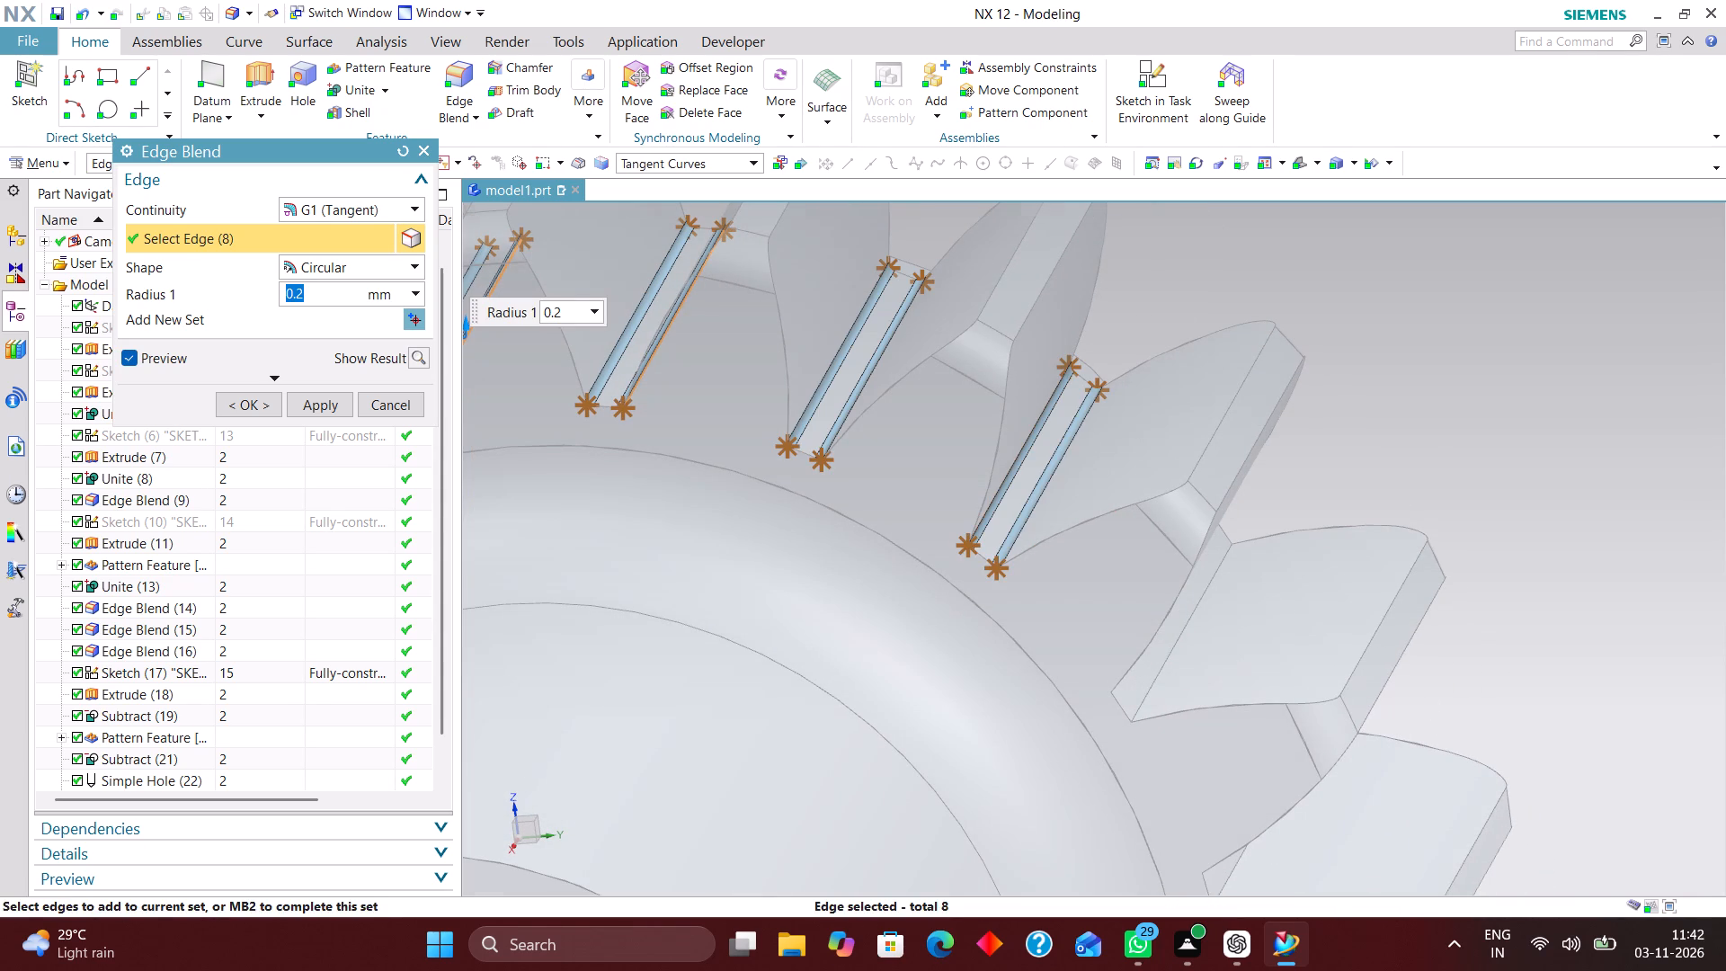
middle_drag(1115, 462, 1091, 472)
scroll(1111, 454, down, 2)
scroll(838, 536, up, 4)
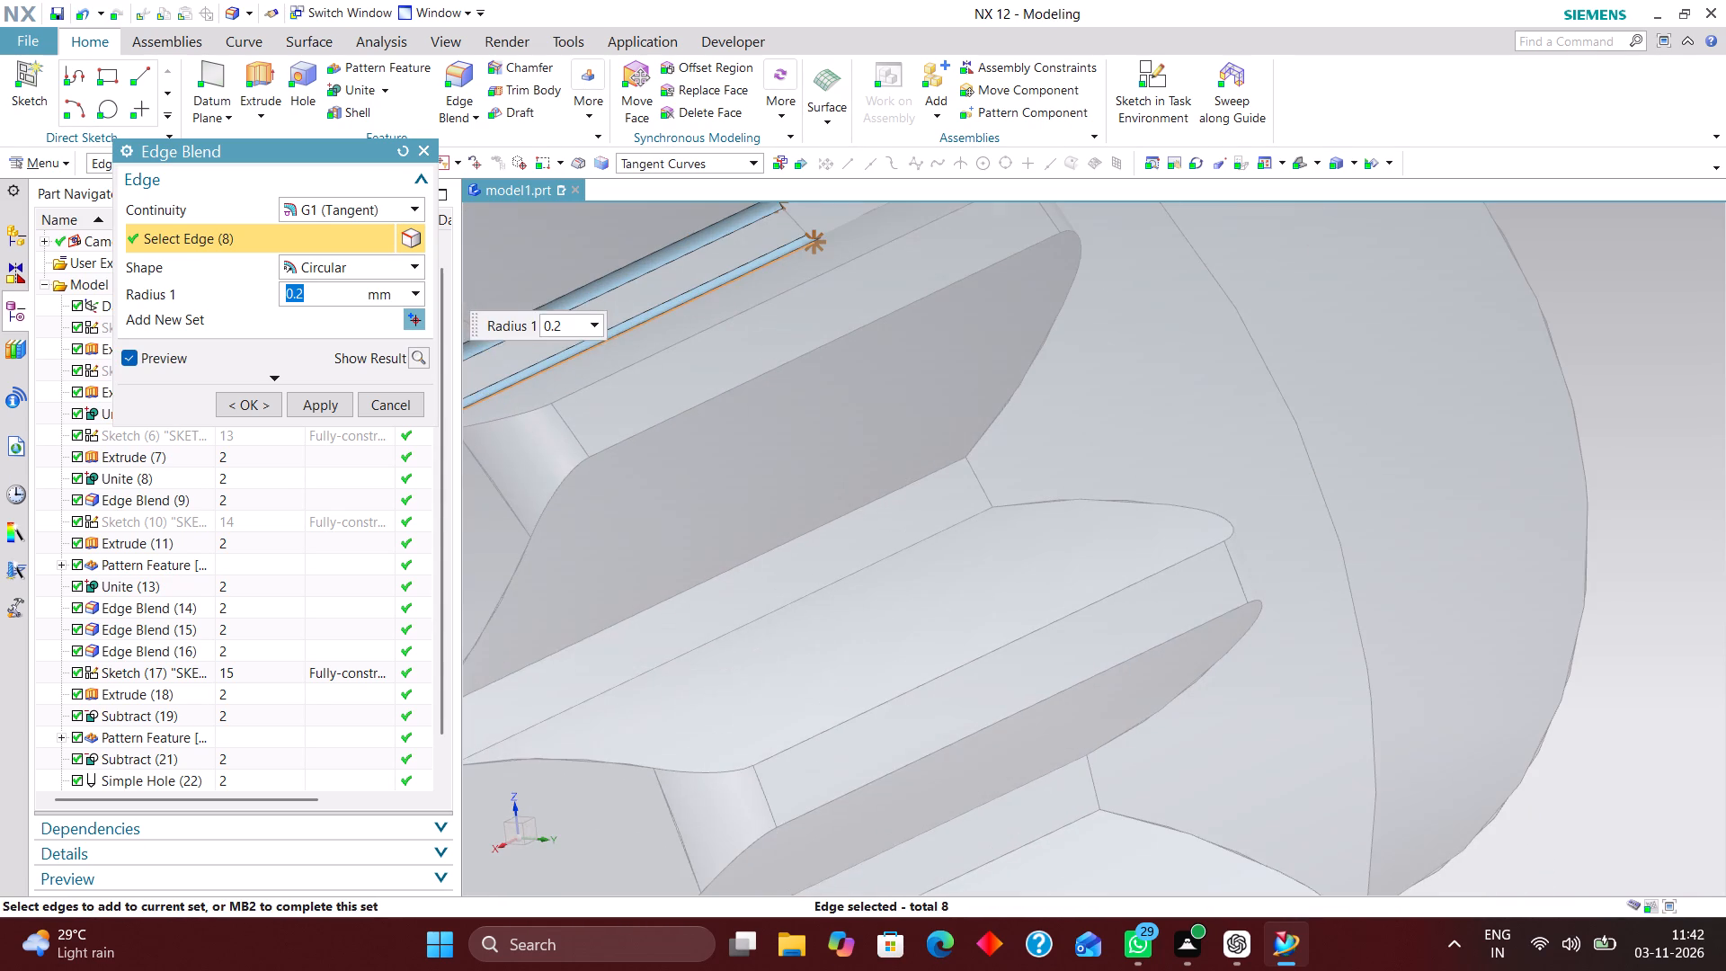
click(834, 523)
scroll(948, 419, down, 3)
middle_click(927, 479)
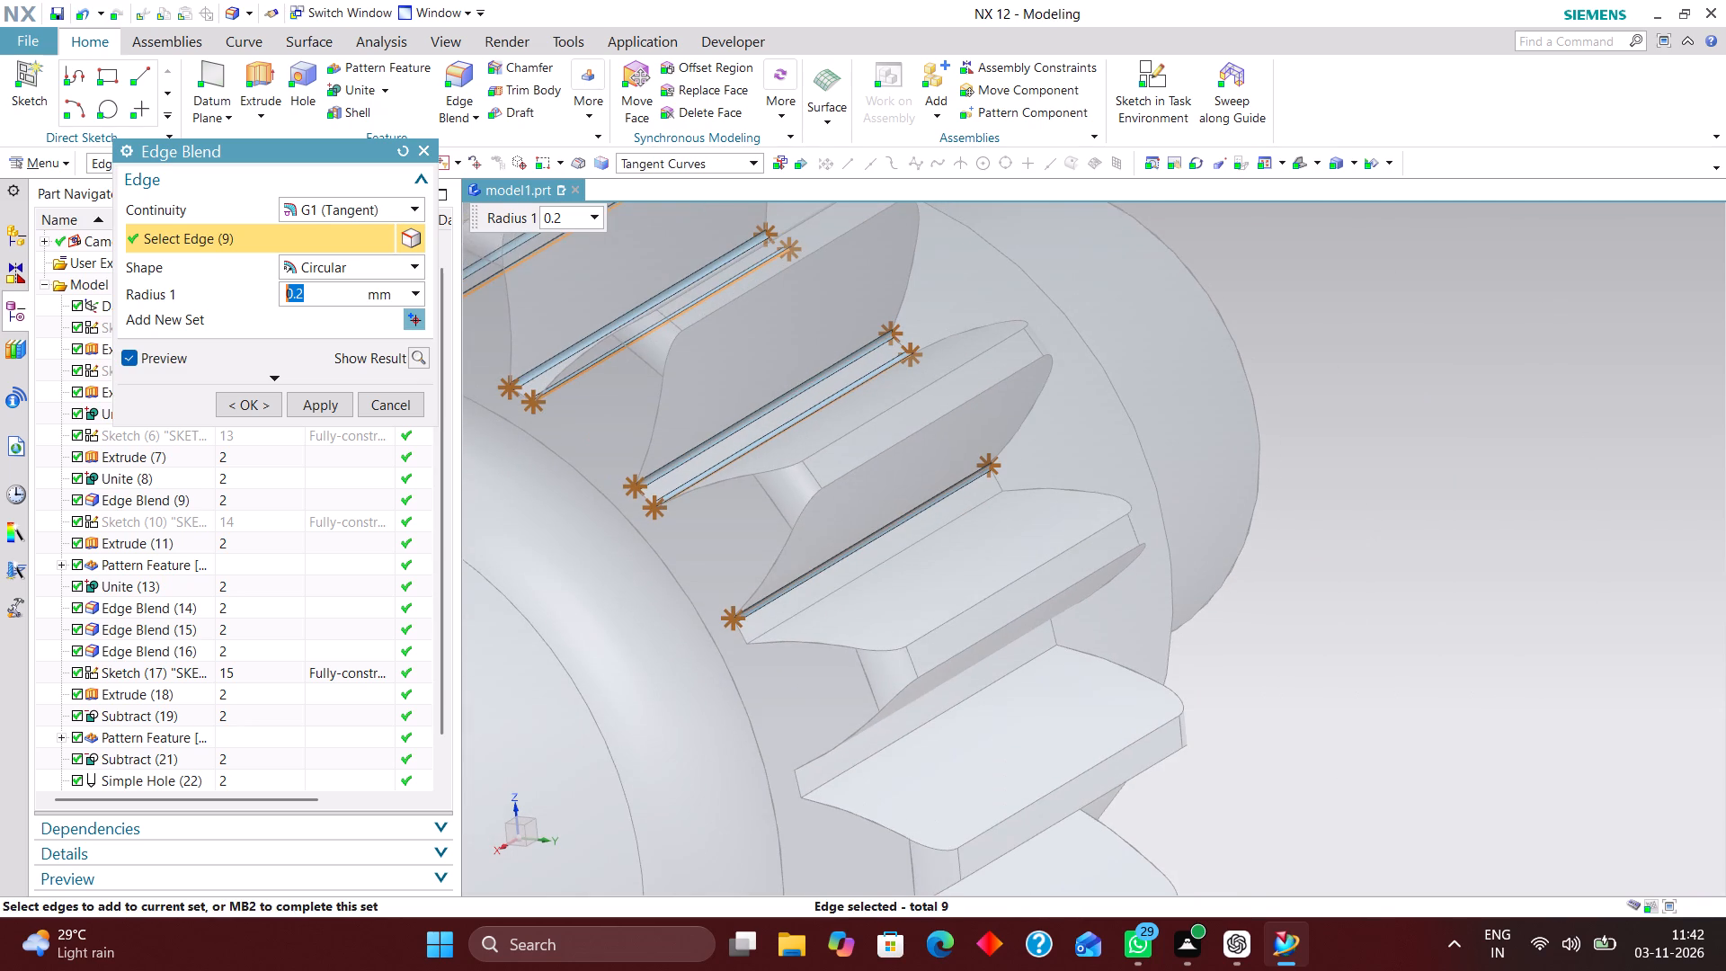
click(937, 524)
middle_drag(996, 538, 983, 500)
scroll(991, 510, up, 1)
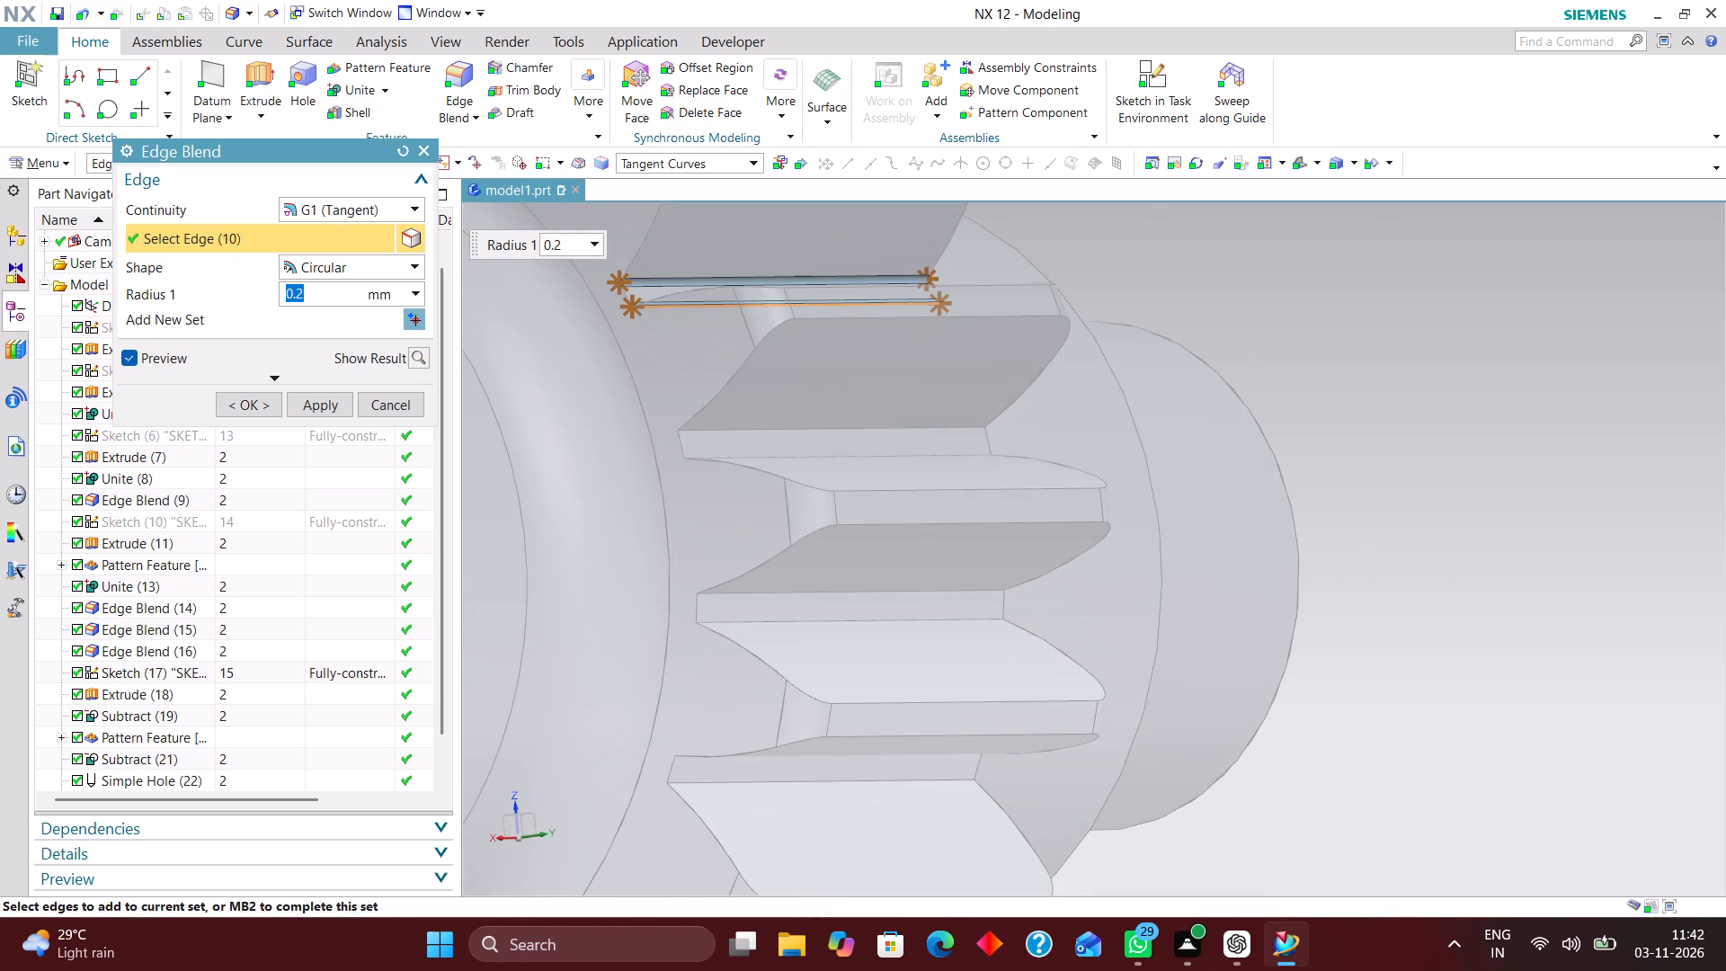
click(928, 424)
click(924, 452)
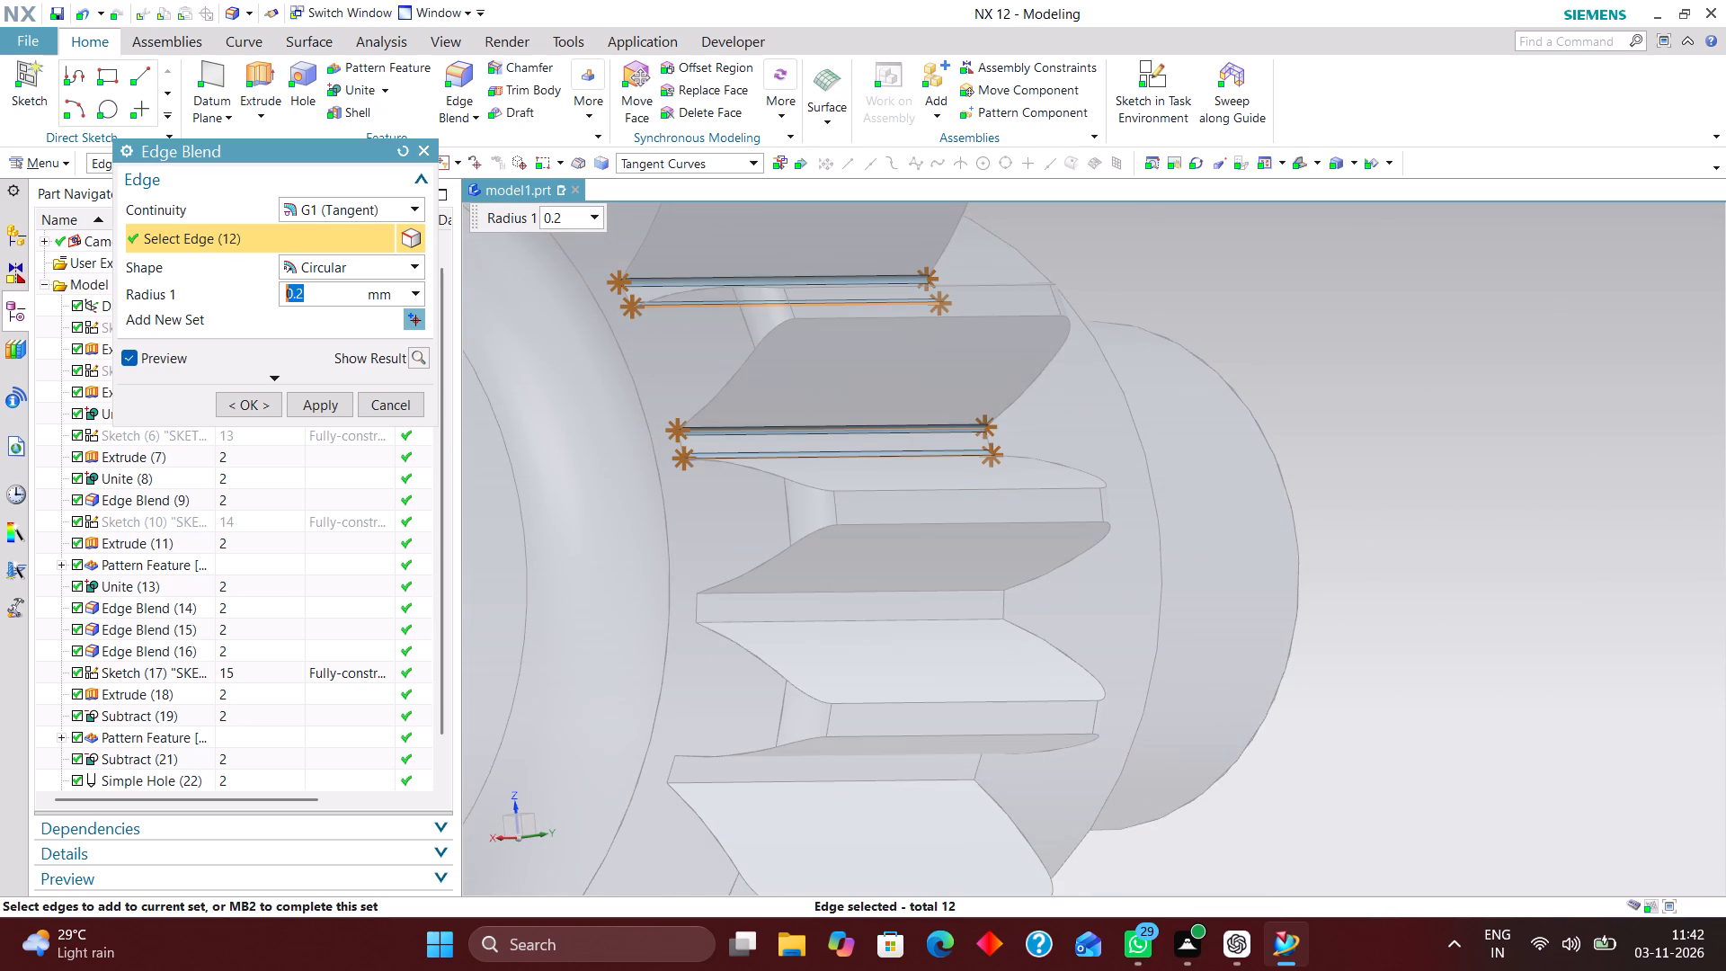
click(924, 586)
click(911, 613)
Add both tip edges of the eighth and ninth teeth around the gear to the 0.2 mm edge blend.
scroll(939, 396, down, 2)
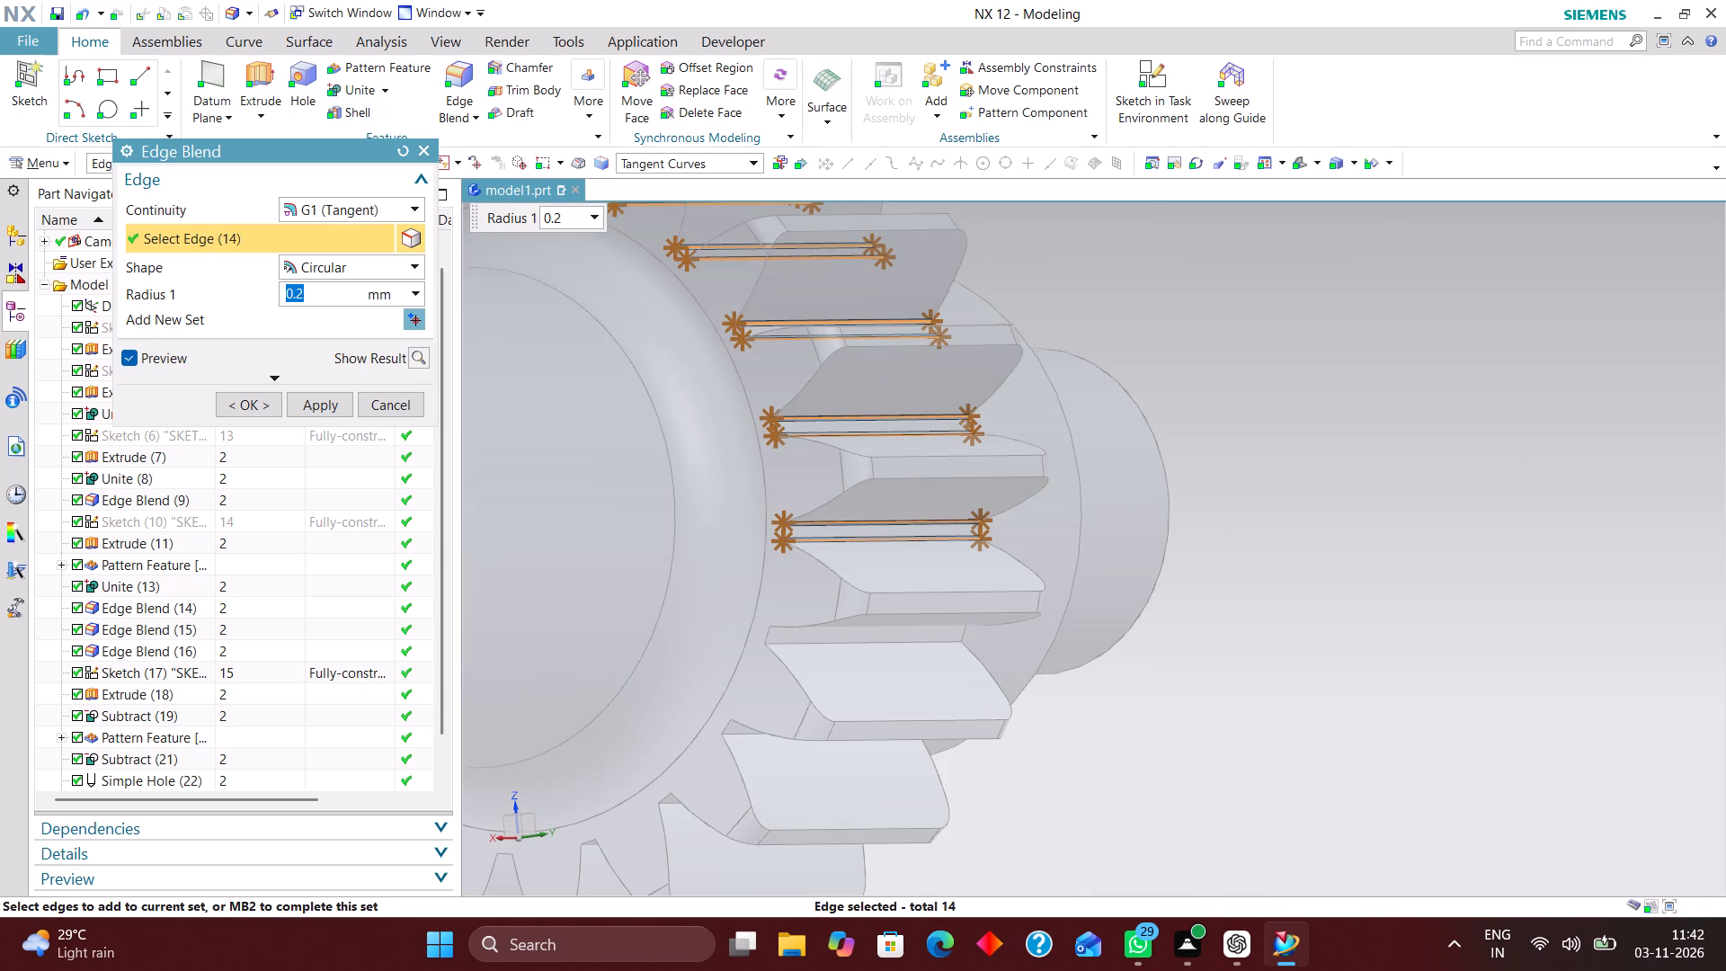
middle_drag(939, 537, 942, 497)
scroll(942, 390, up, 3)
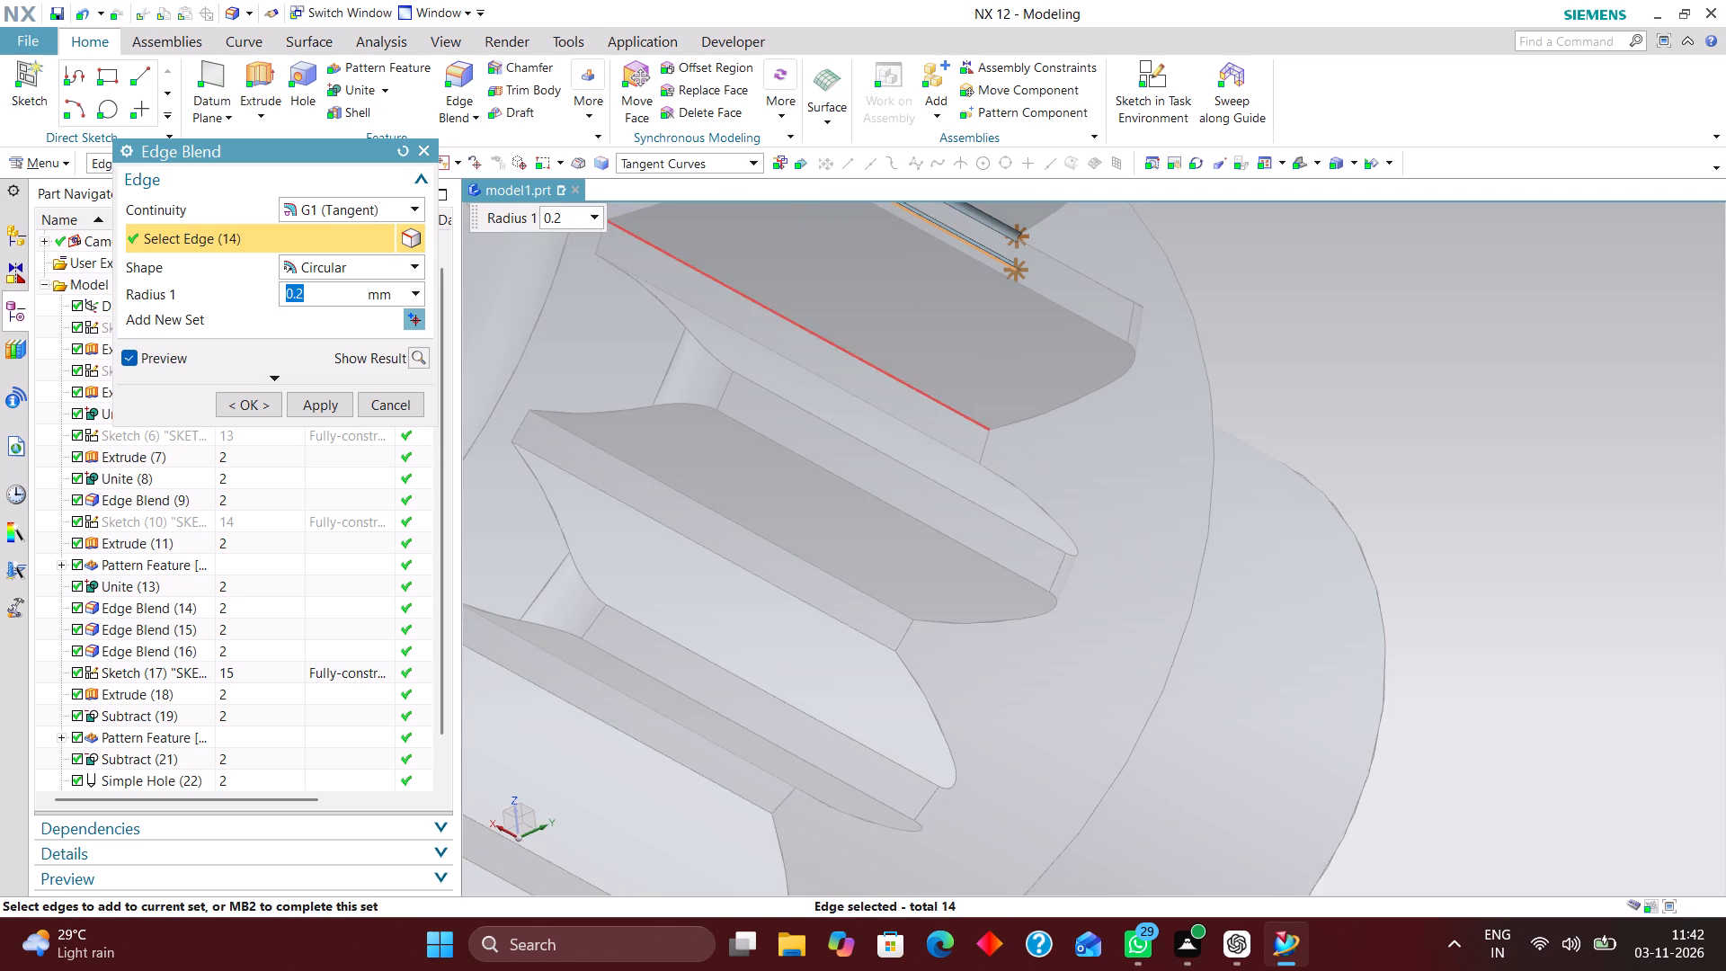
click(936, 396)
middle_drag(953, 409, 947, 433)
click(878, 597)
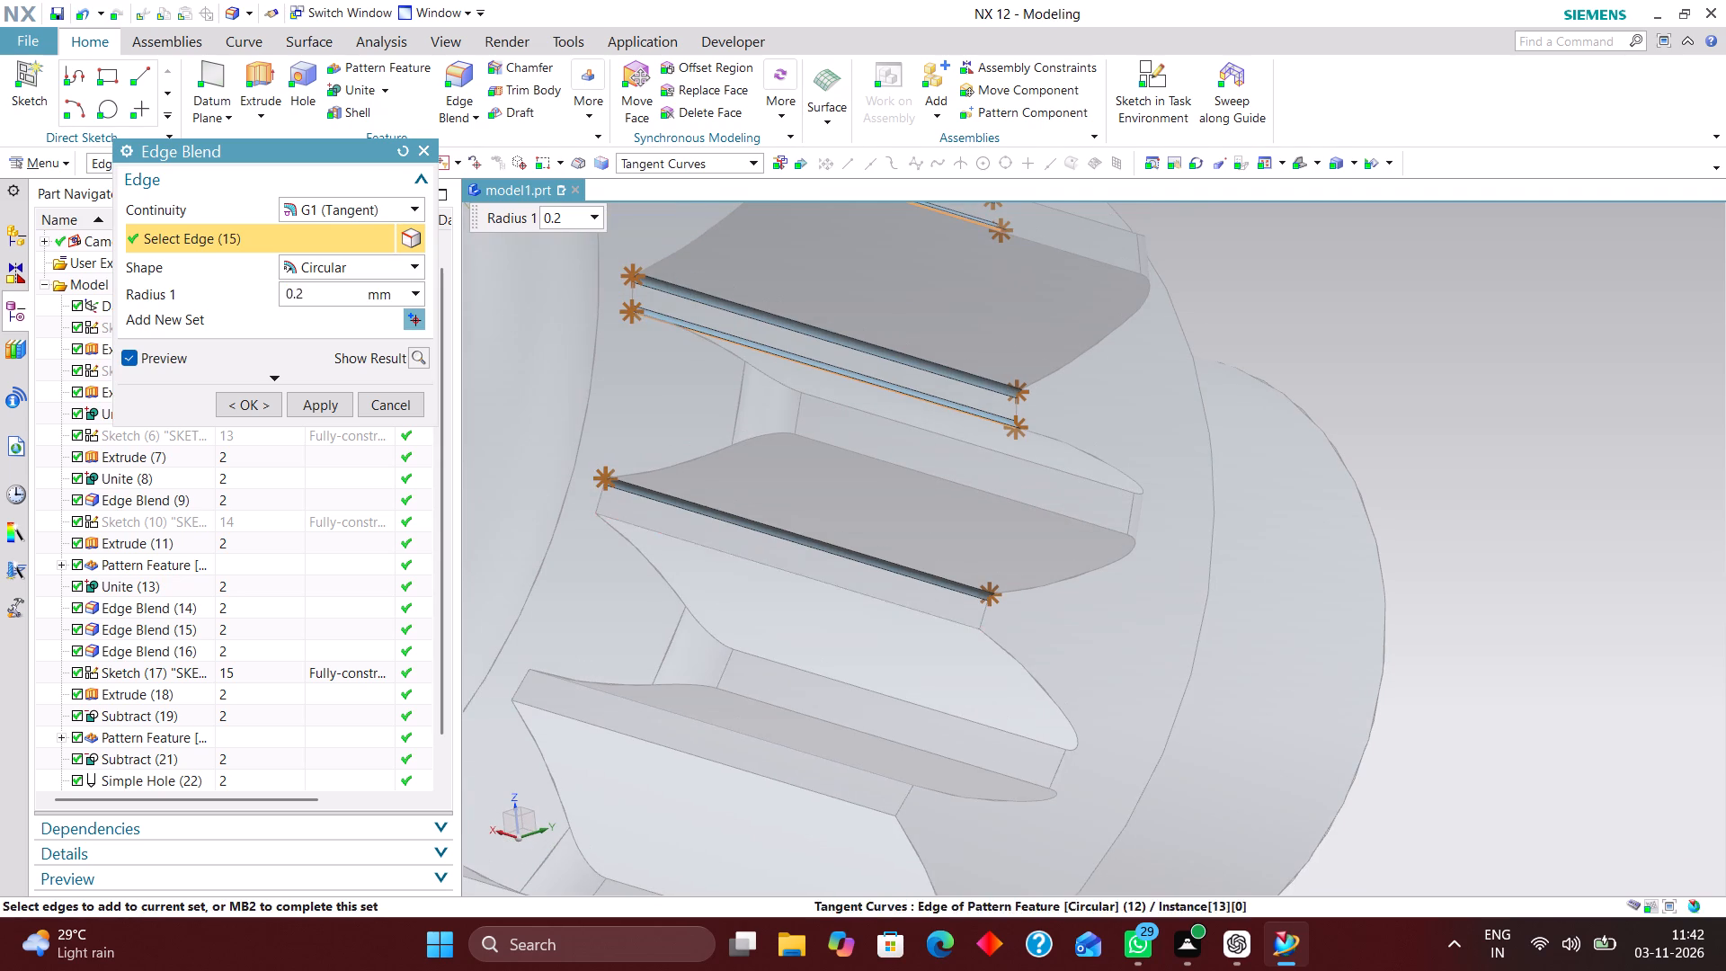
scroll(916, 411, down, 2)
scroll(907, 575, down, 2)
scroll(913, 575, up, 1)
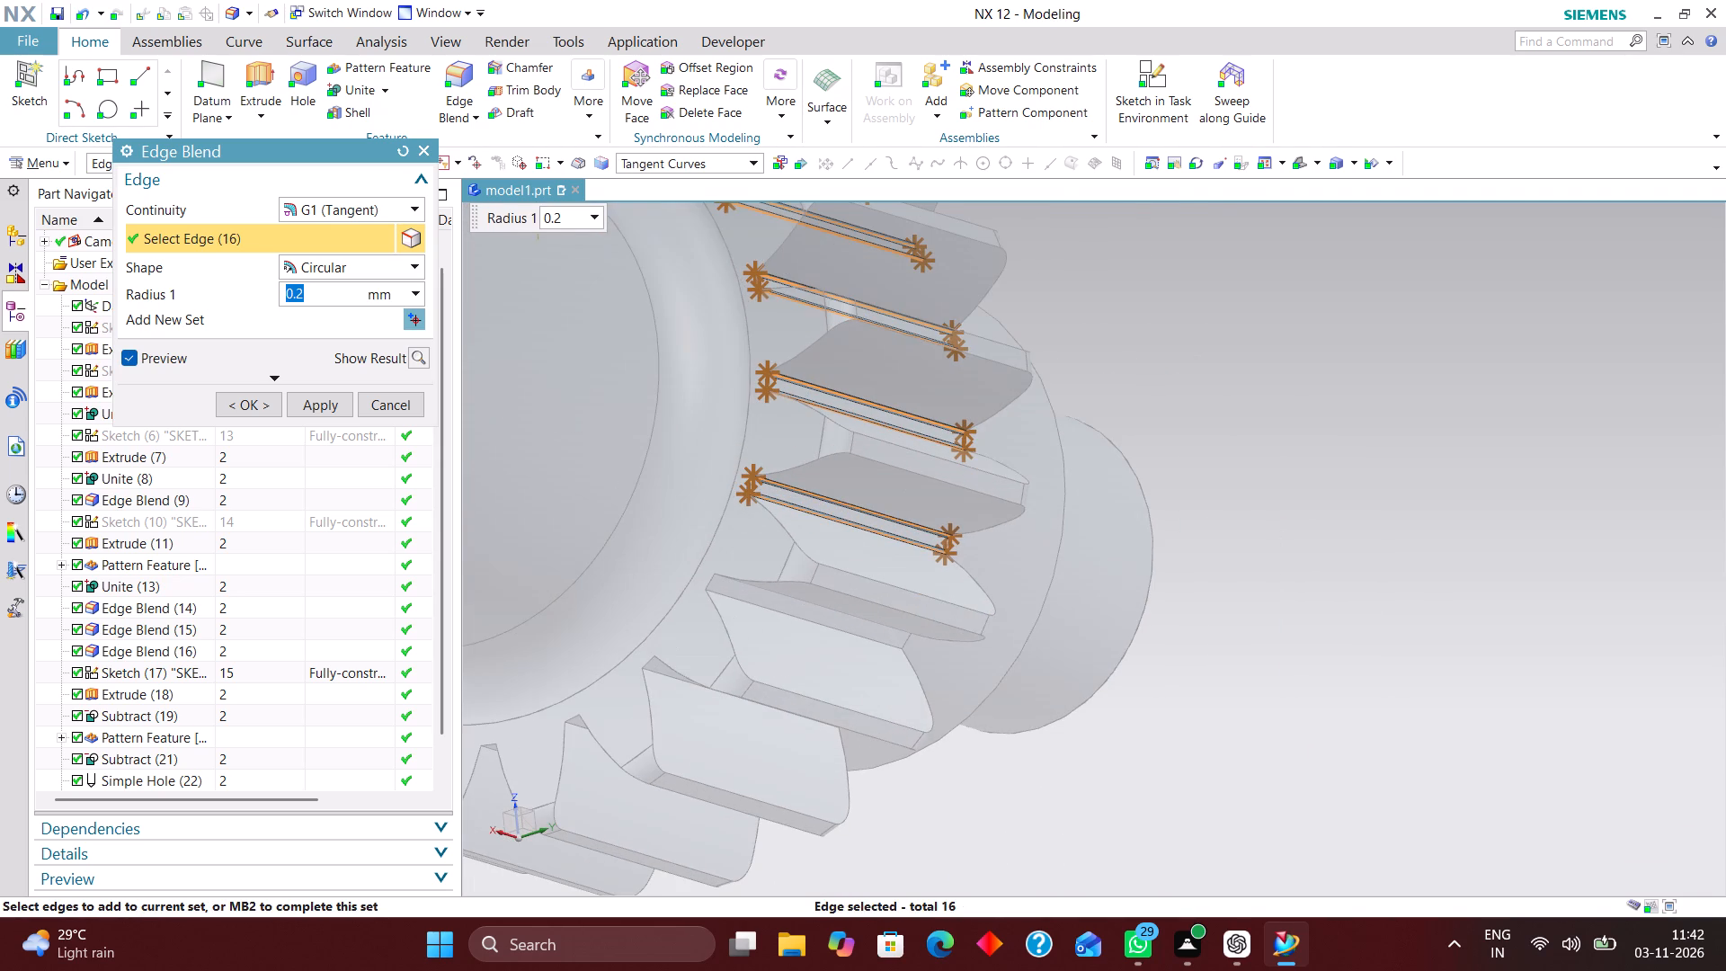
middle_drag(934, 539, 939, 514)
scroll(939, 514, up, 4)
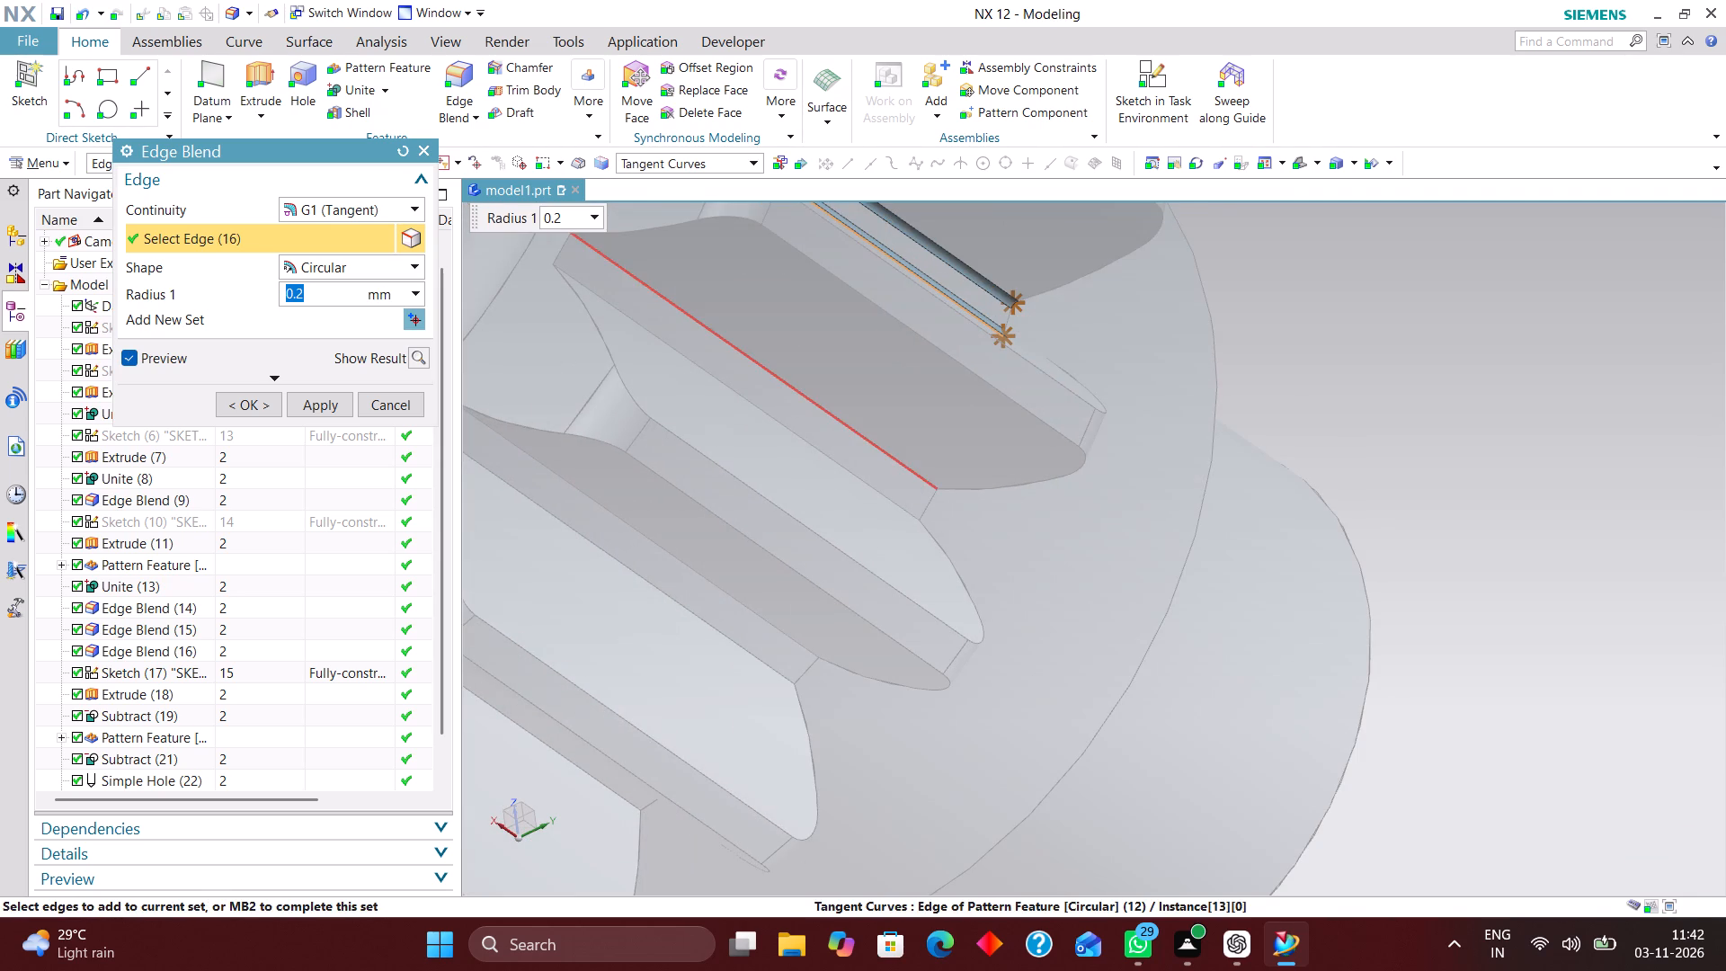
click(911, 467)
click(889, 494)
Add both tip edges of the tenth and eleventh teeth around the gear to the 0.2 mm edge blend.
middle_drag(877, 530, 877, 512)
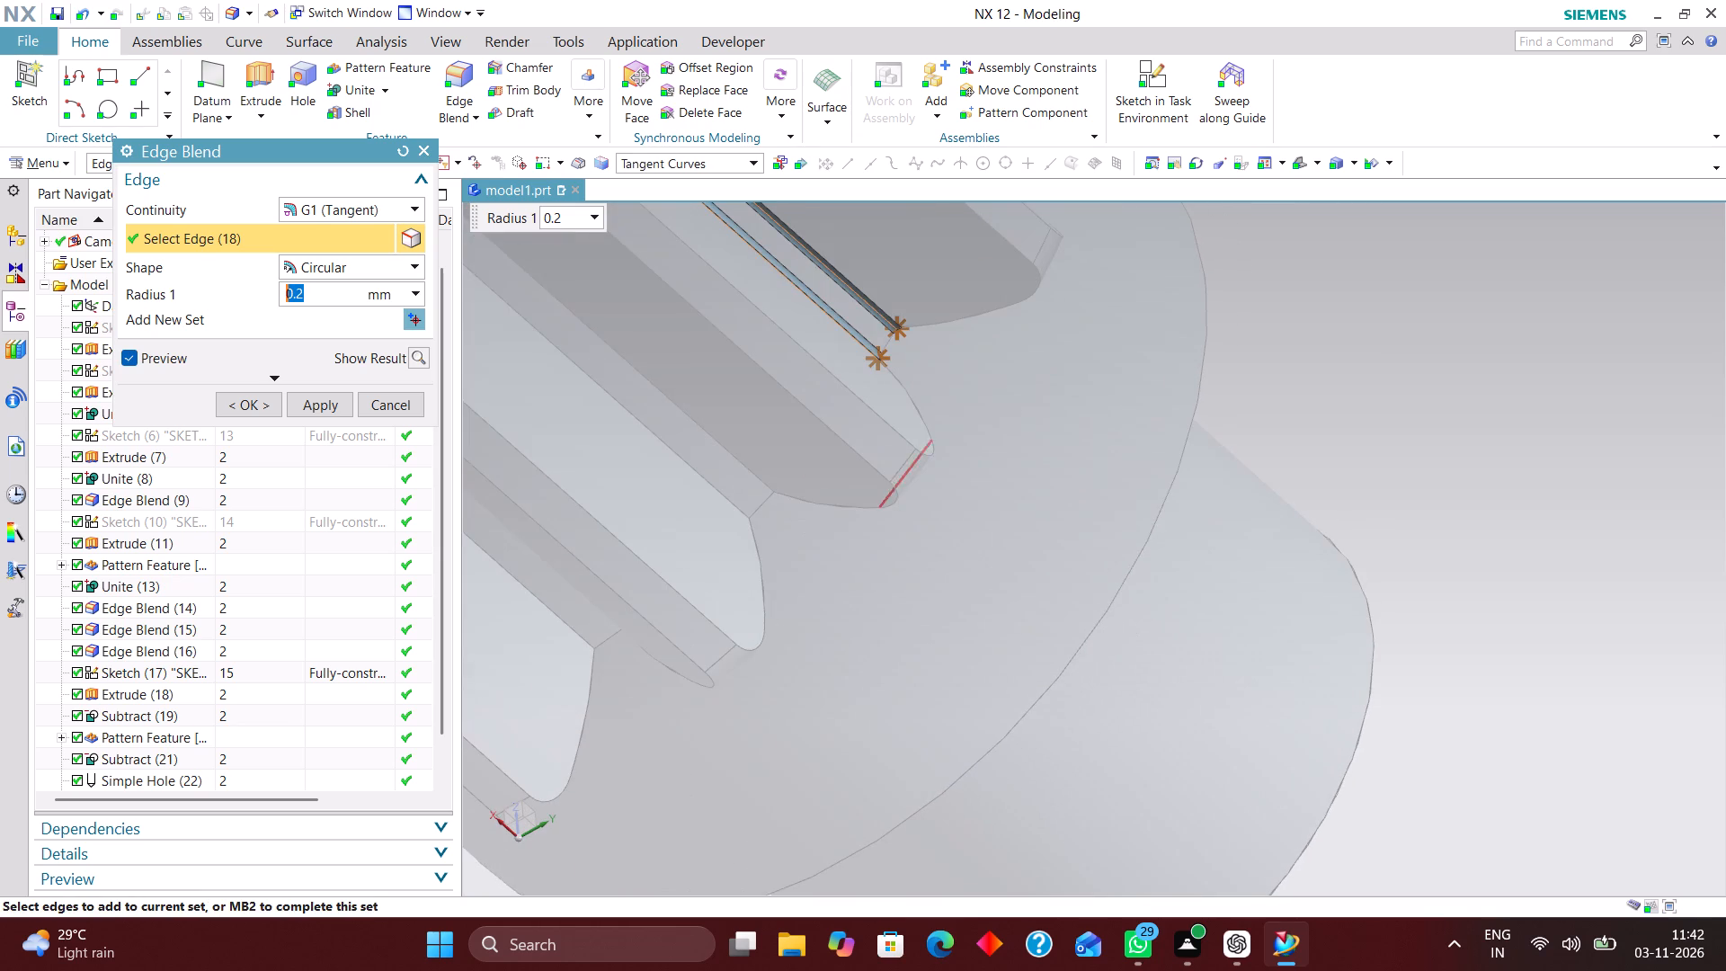
click(743, 450)
click(735, 460)
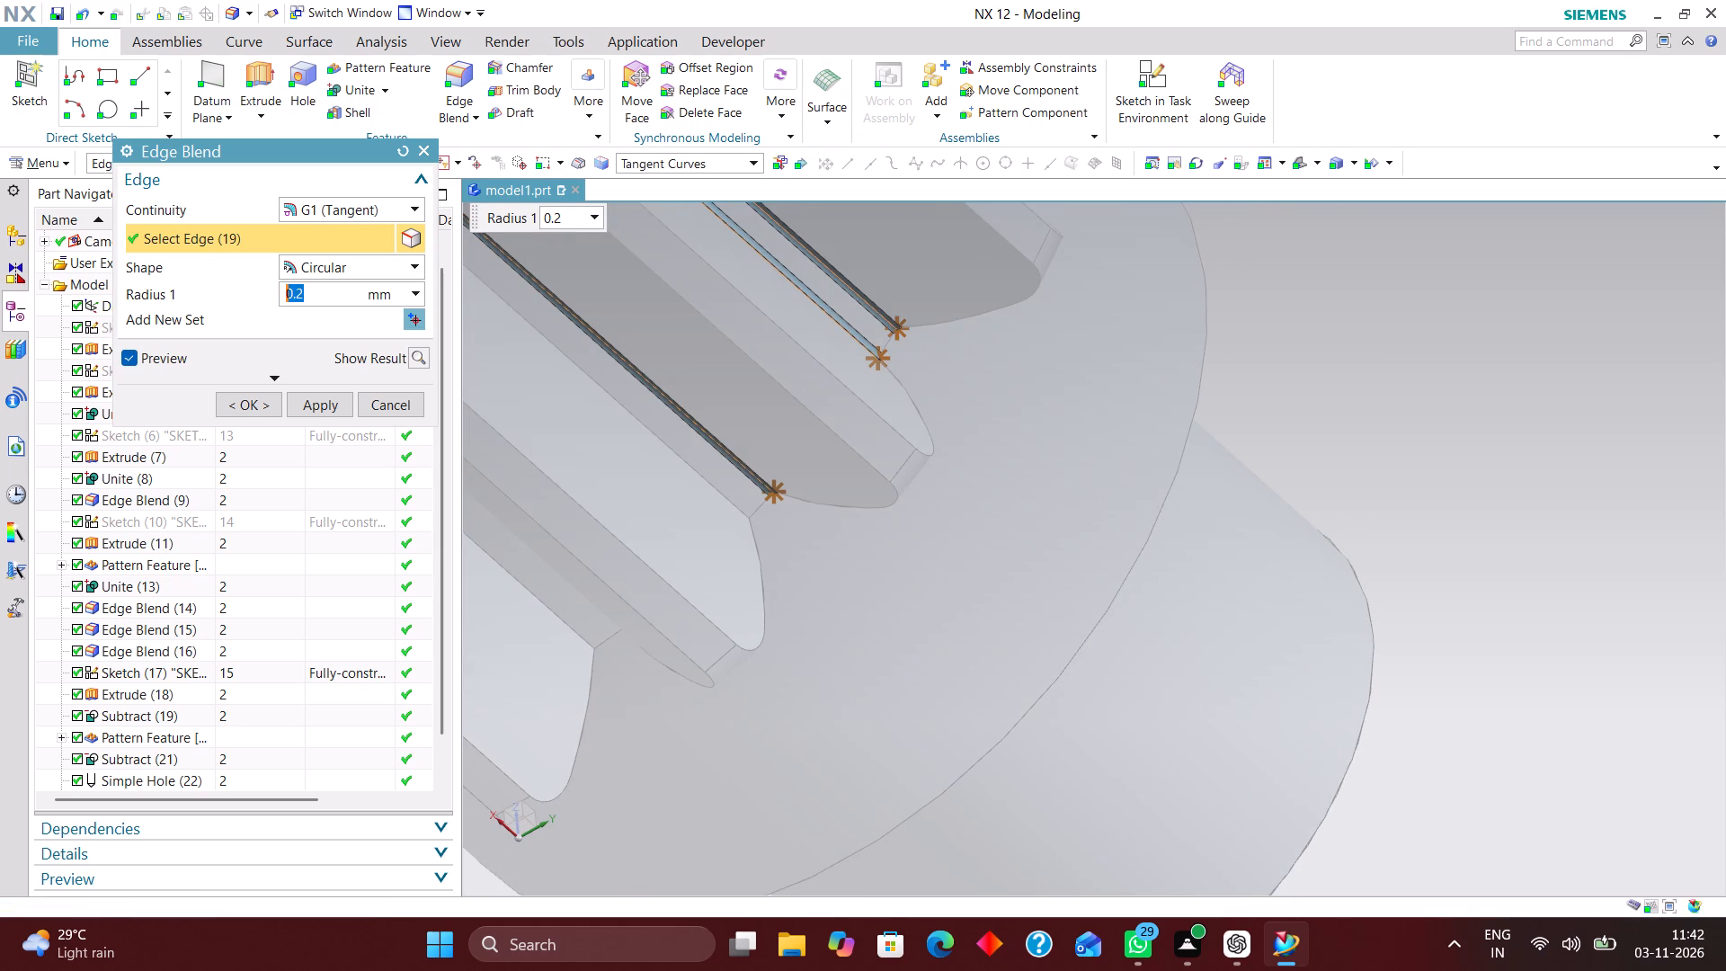
click(723, 491)
scroll(864, 430, down, 4)
middle_drag(839, 452, 860, 441)
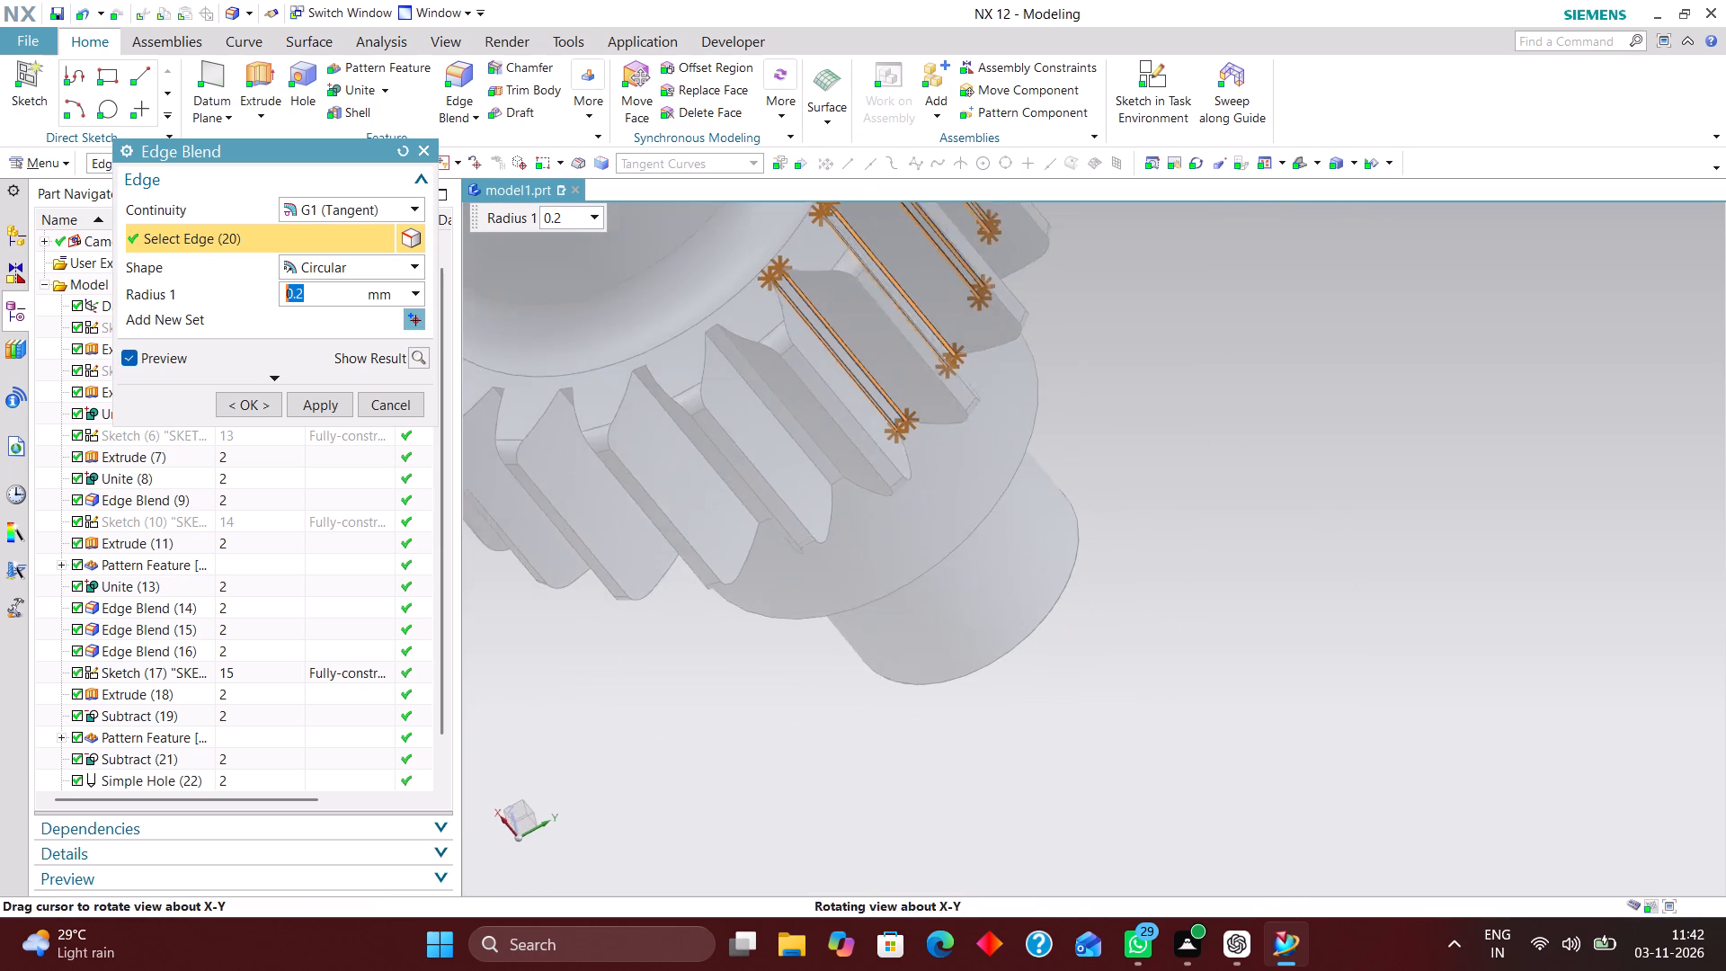
middle_drag(860, 441, 871, 435)
scroll(869, 405, up, 4)
click(902, 395)
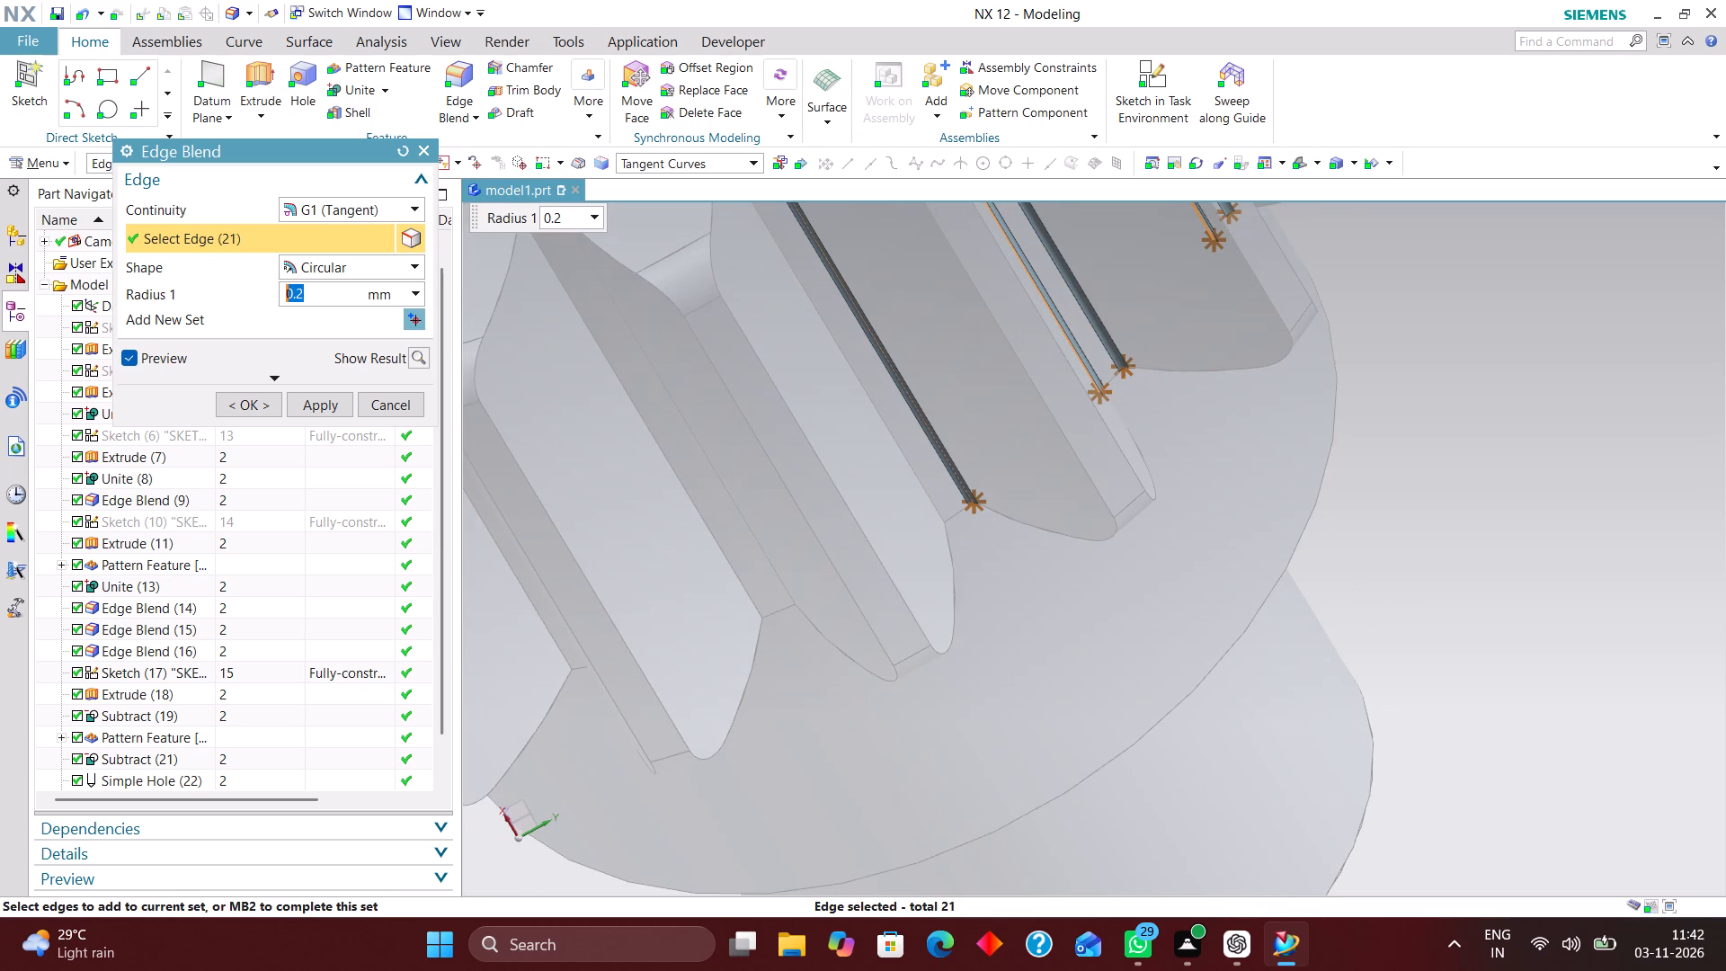
click(875, 423)
Add both tip edges of the twelfth and thirteenth teeth around the gear to the 0.2 mm edge blend.
scroll(874, 439, down, 3)
scroll(803, 446, up, 3)
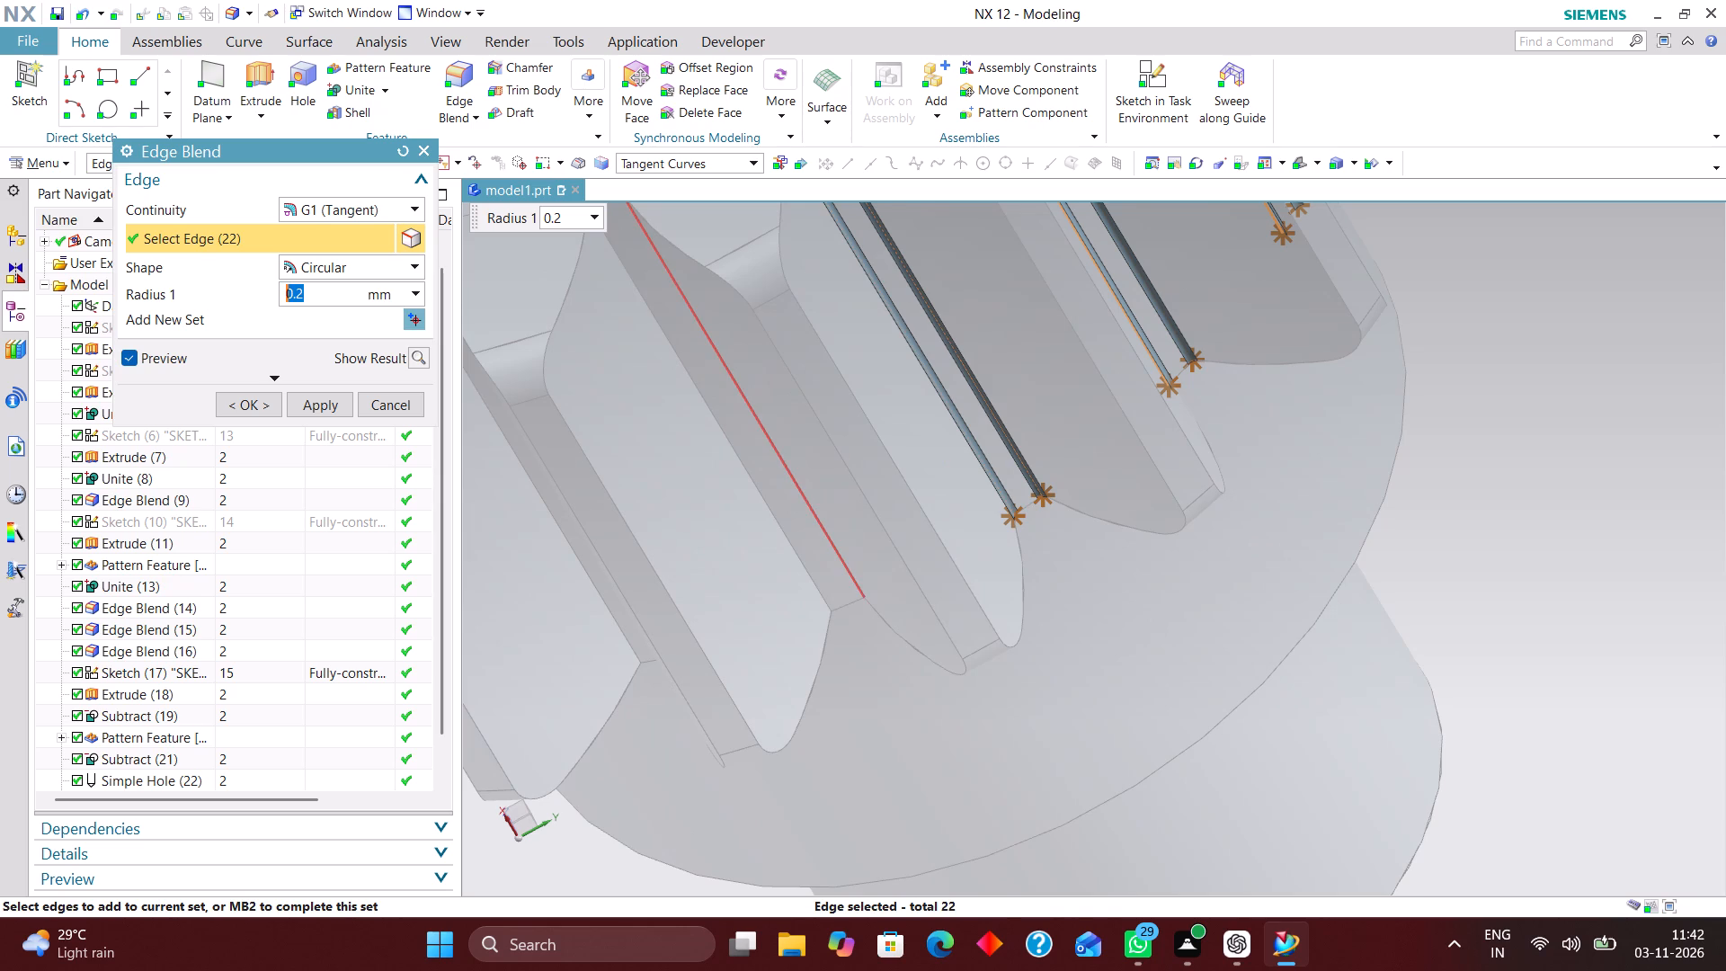
middle_drag(817, 420, 829, 403)
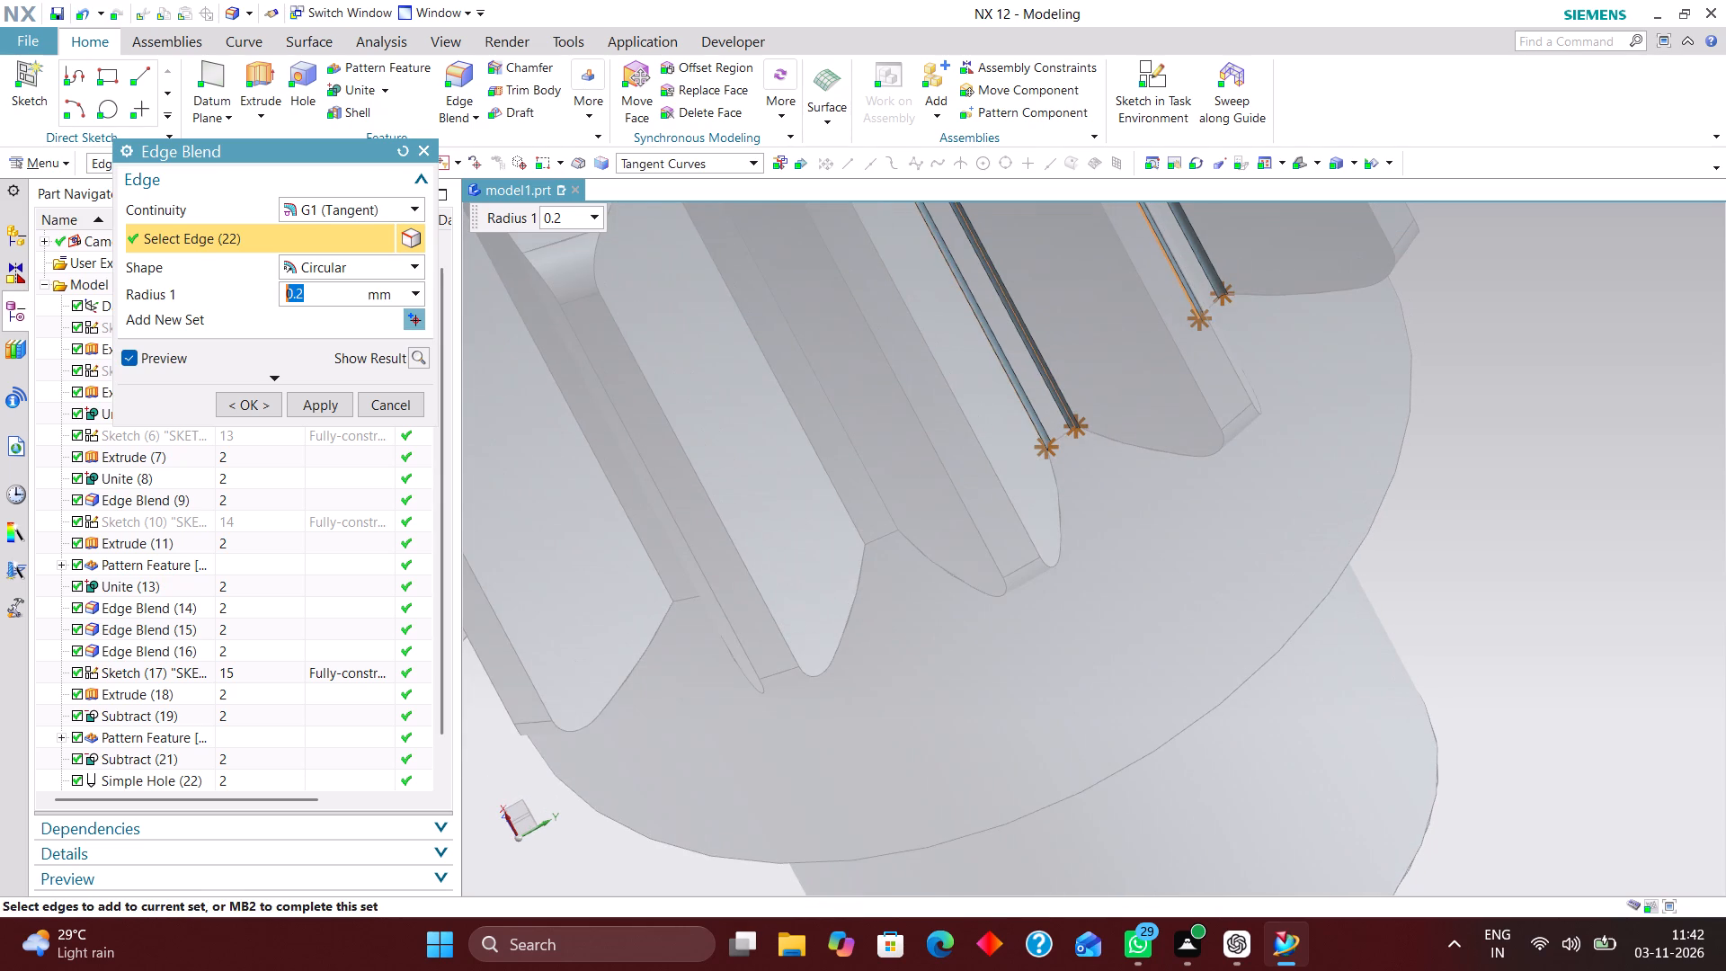
click(835, 405)
click(805, 431)
scroll(873, 413, down, 2)
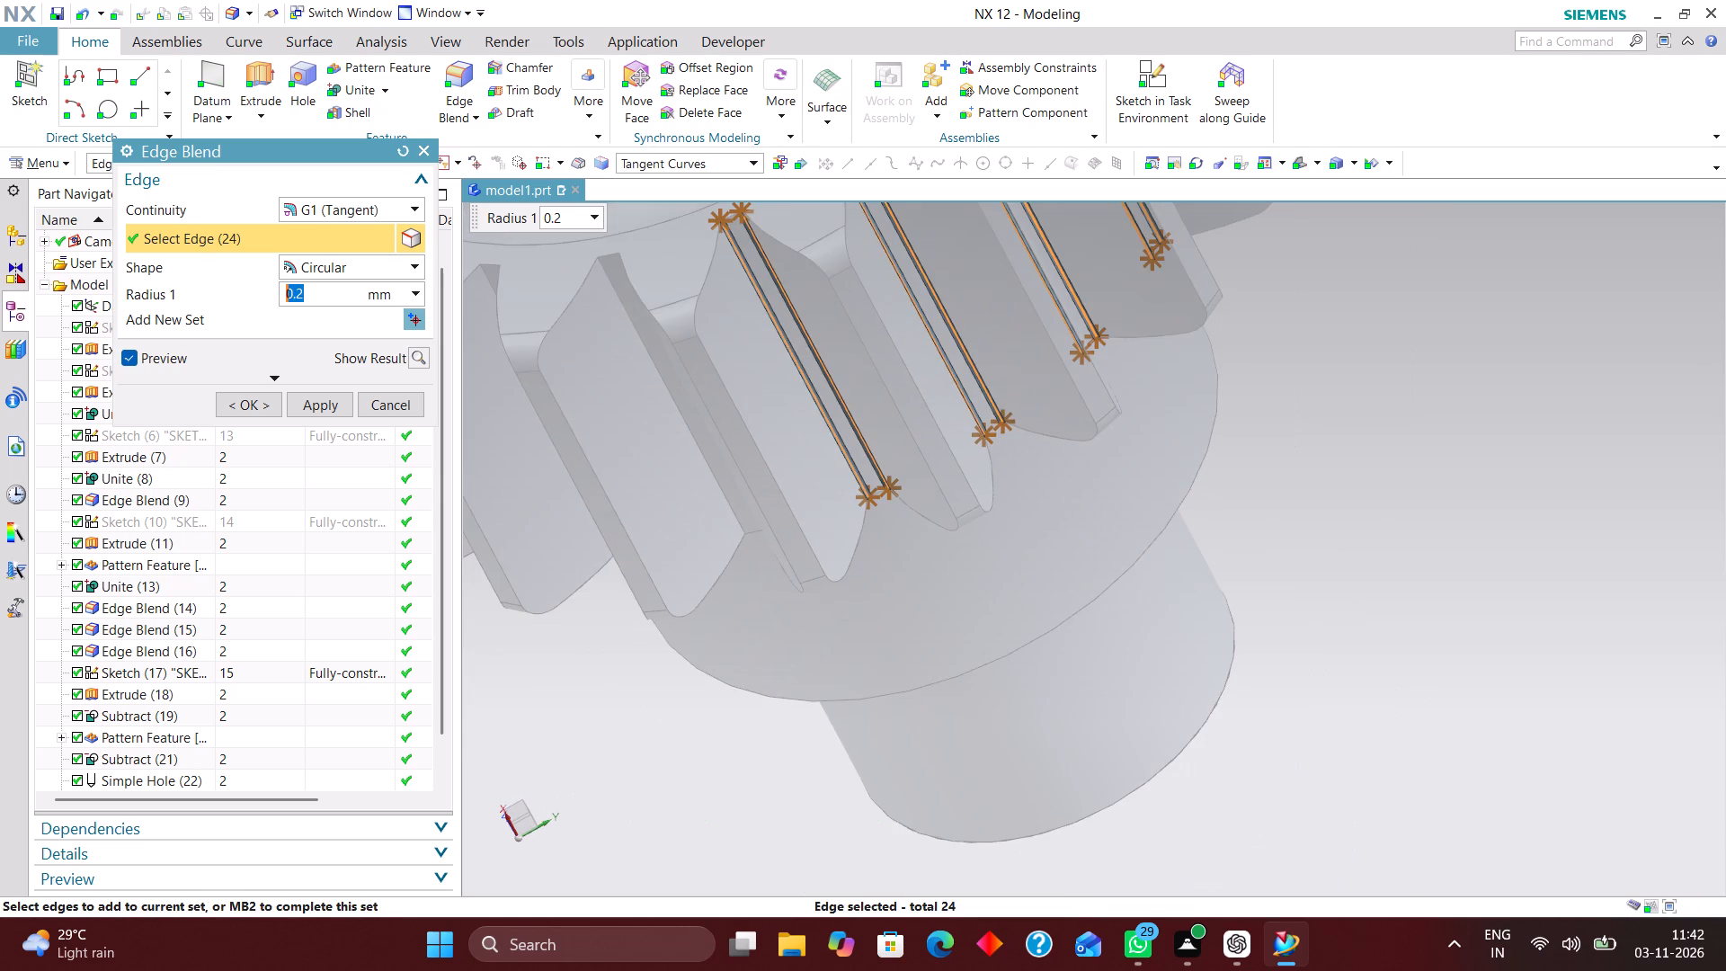
middle_drag(888, 414, 912, 405)
scroll(905, 390, up, 2)
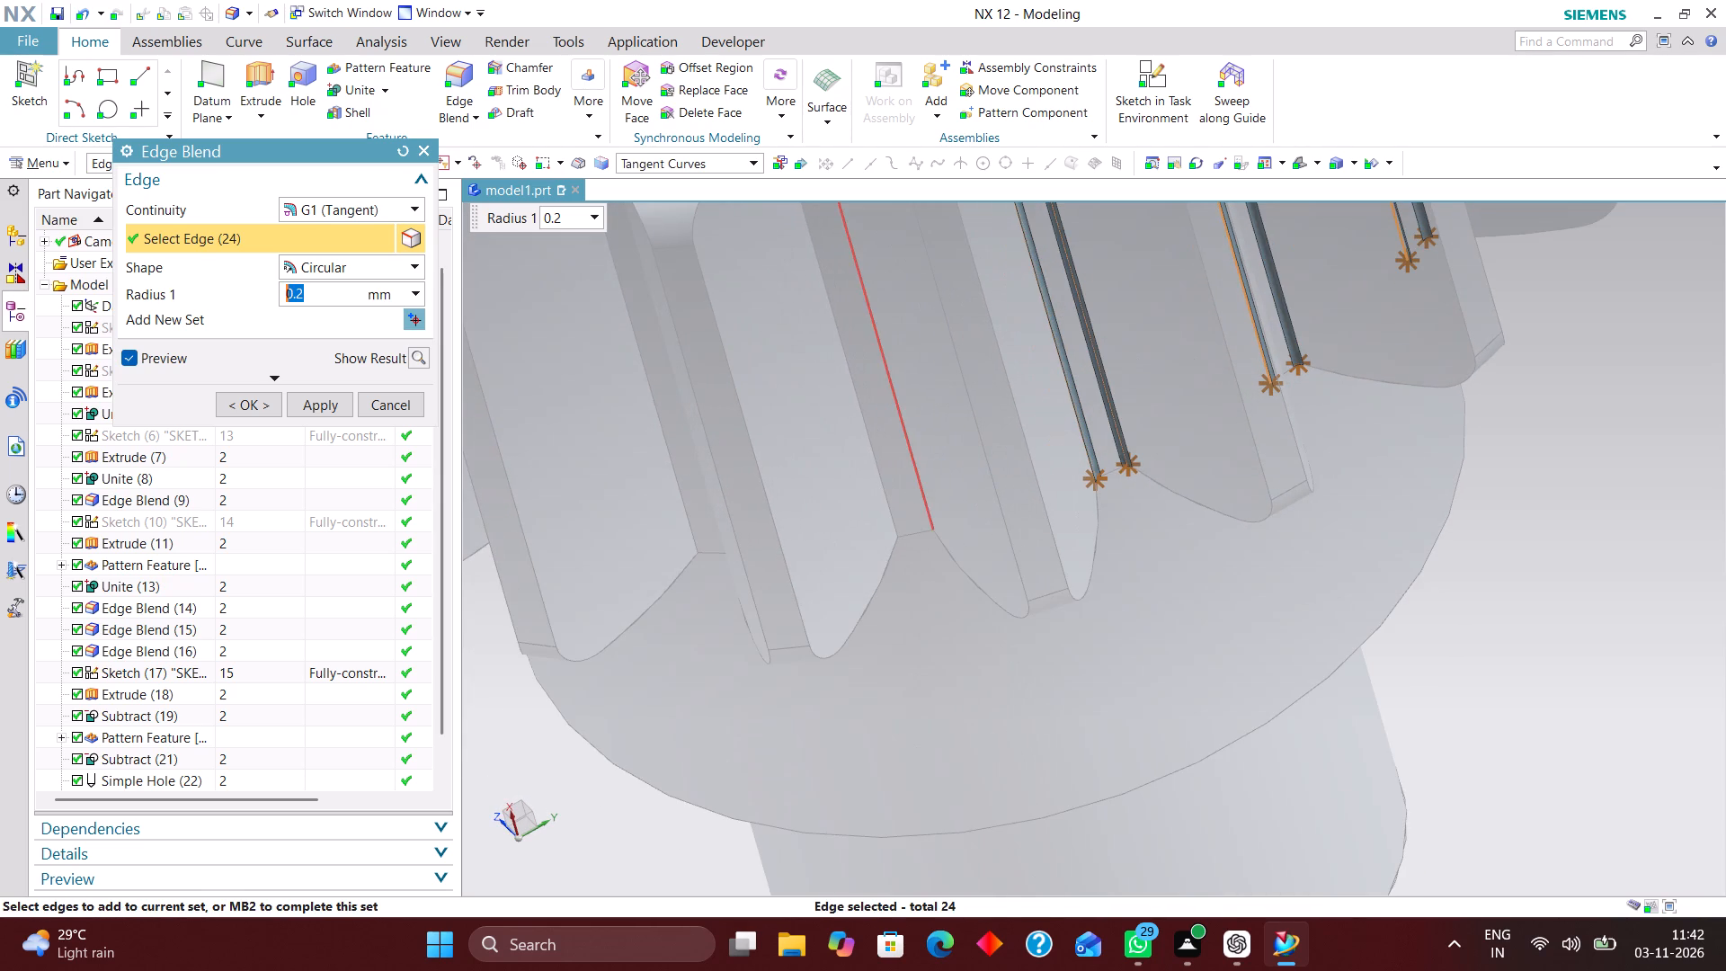
click(890, 388)
click(858, 400)
Add both tip edges of the fourteenth tooth around the gear to the 0.2 mm edge blend.
scroll(948, 404, down, 2)
scroll(944, 409, up, 1)
scroll(942, 411, down, 2)
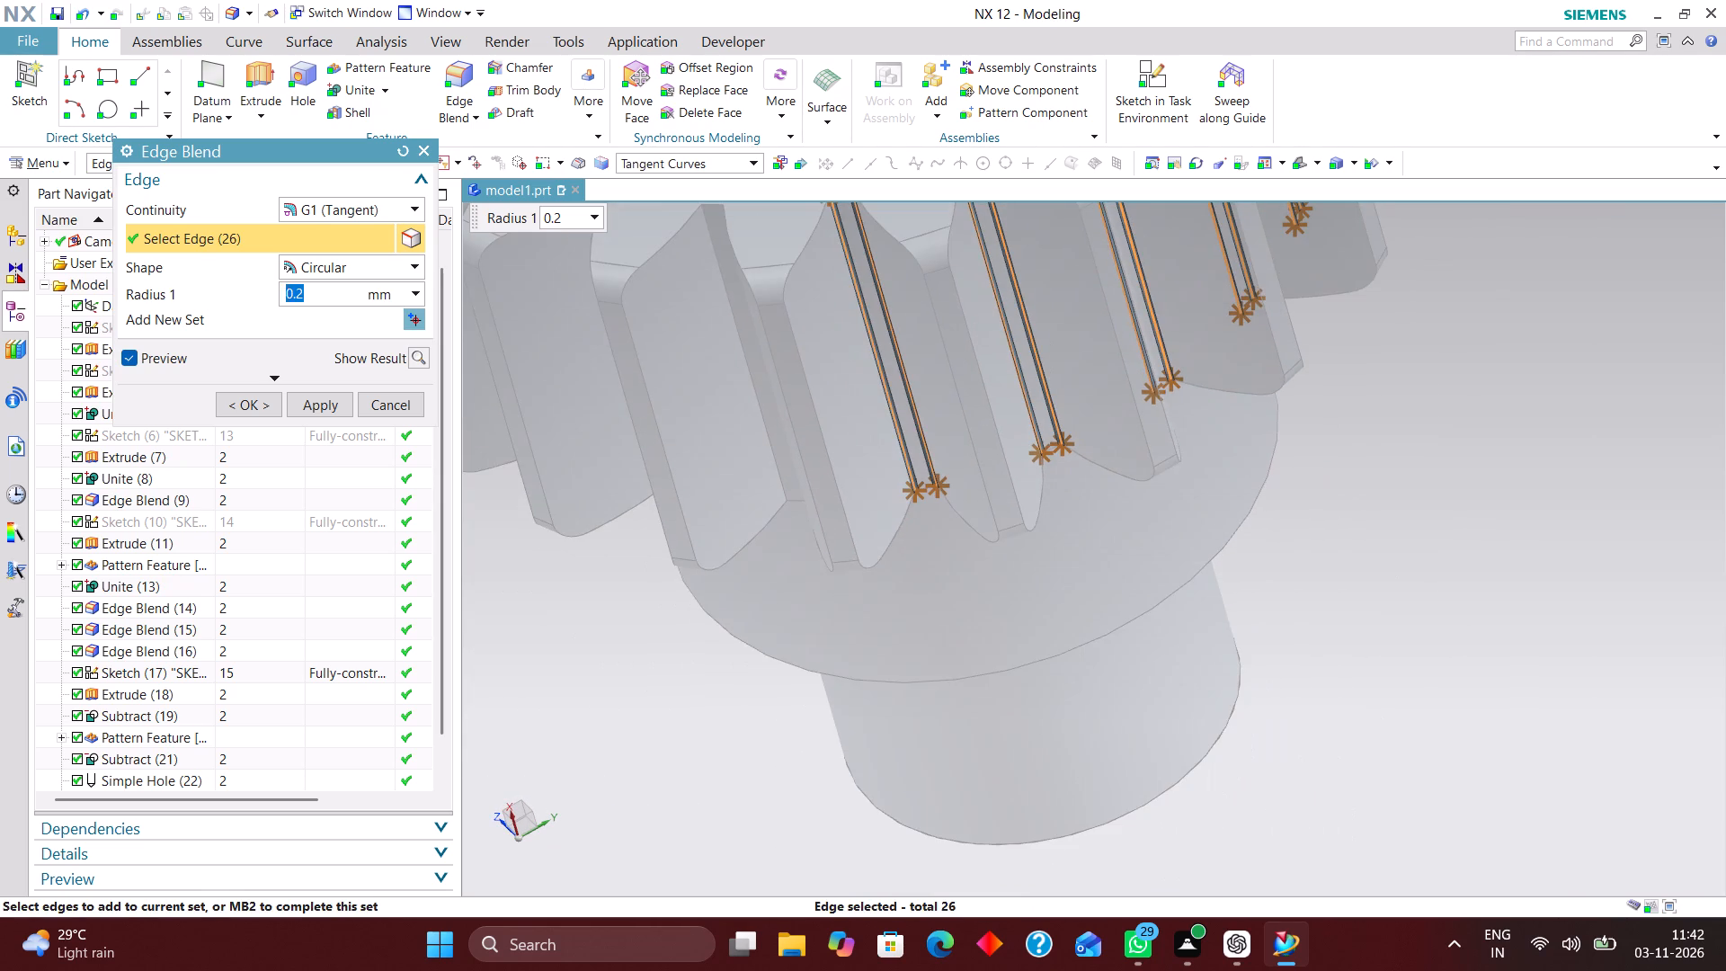
middle_drag(945, 421, 958, 419)
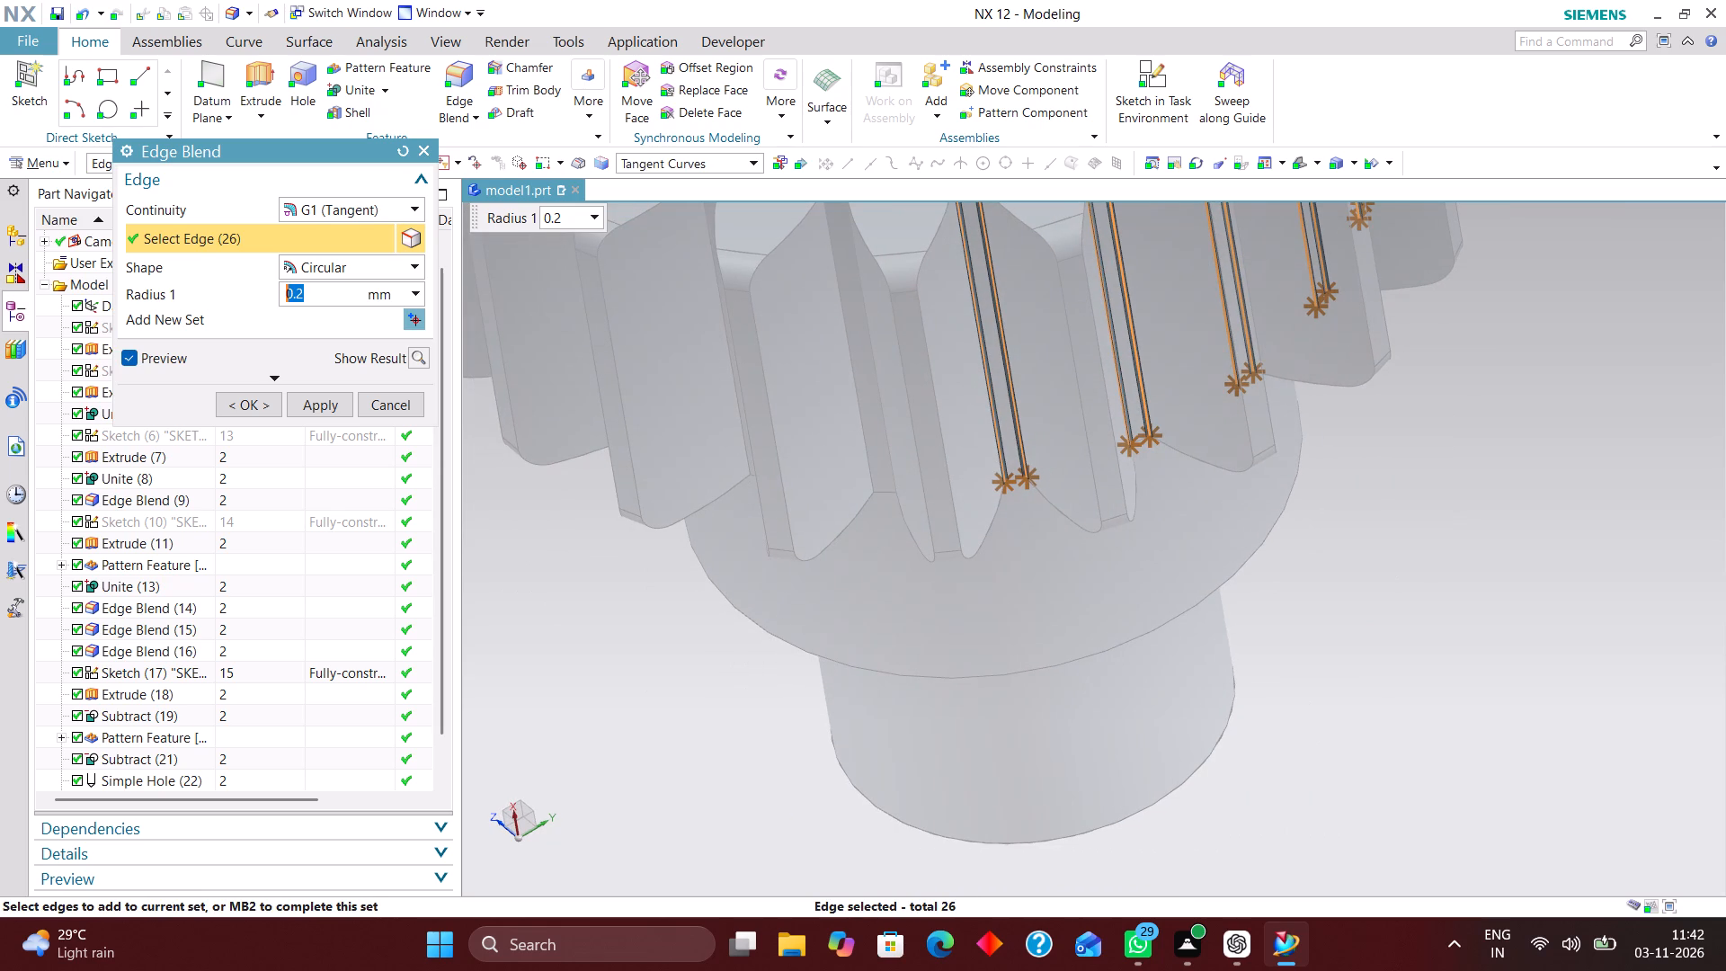
scroll(1038, 422, up, 1)
scroll(969, 405, down, 2)
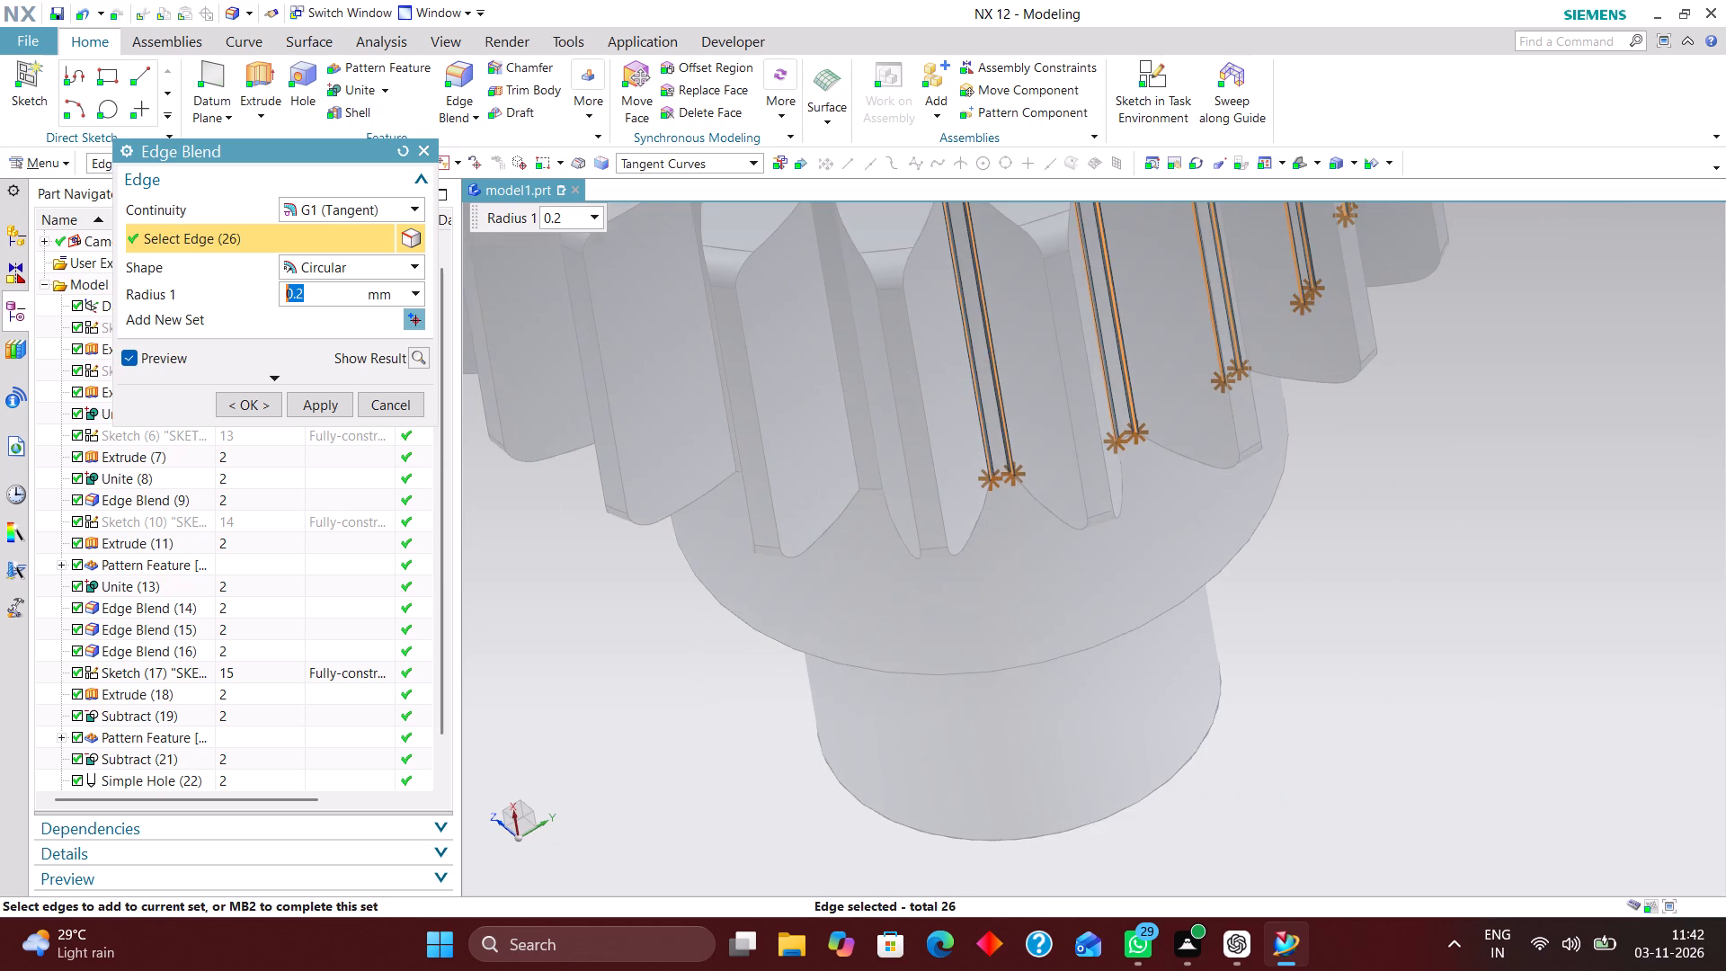
scroll(972, 406, down, 2)
middle_drag(981, 395, 1006, 388)
scroll(1005, 370, up, 5)
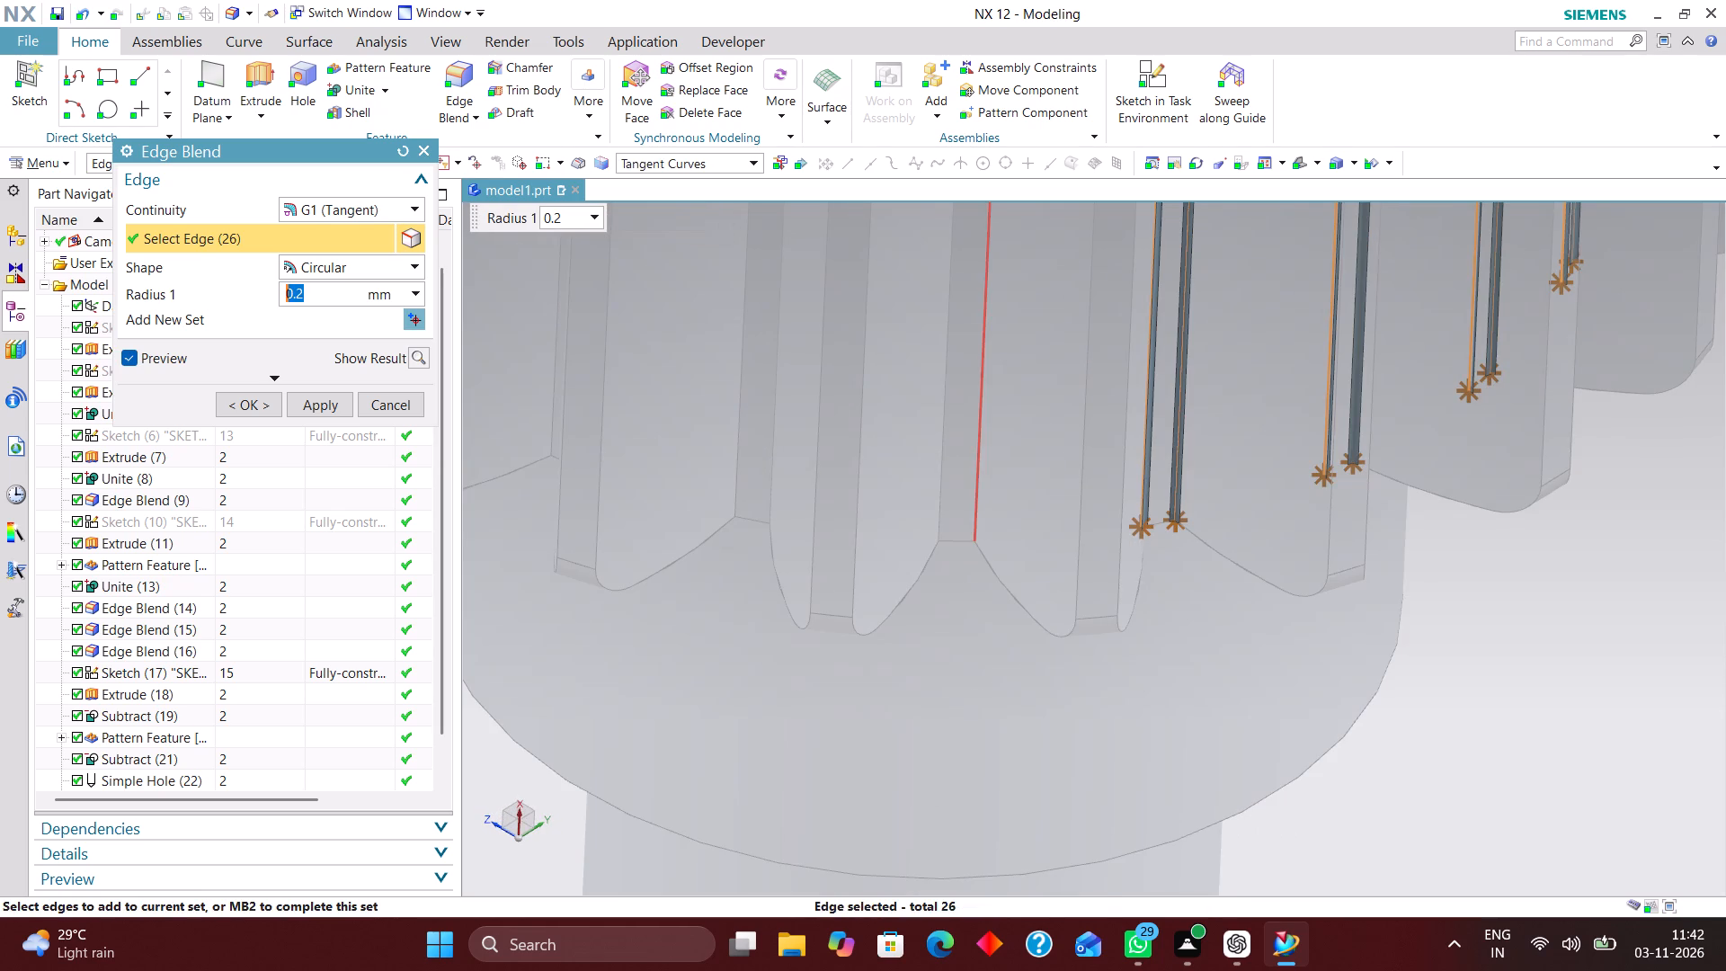
click(992, 360)
click(948, 369)
Add both tip edges of the fifteenth tooth around the gear to the 0.2 mm edge blend.
scroll(930, 435, down, 3)
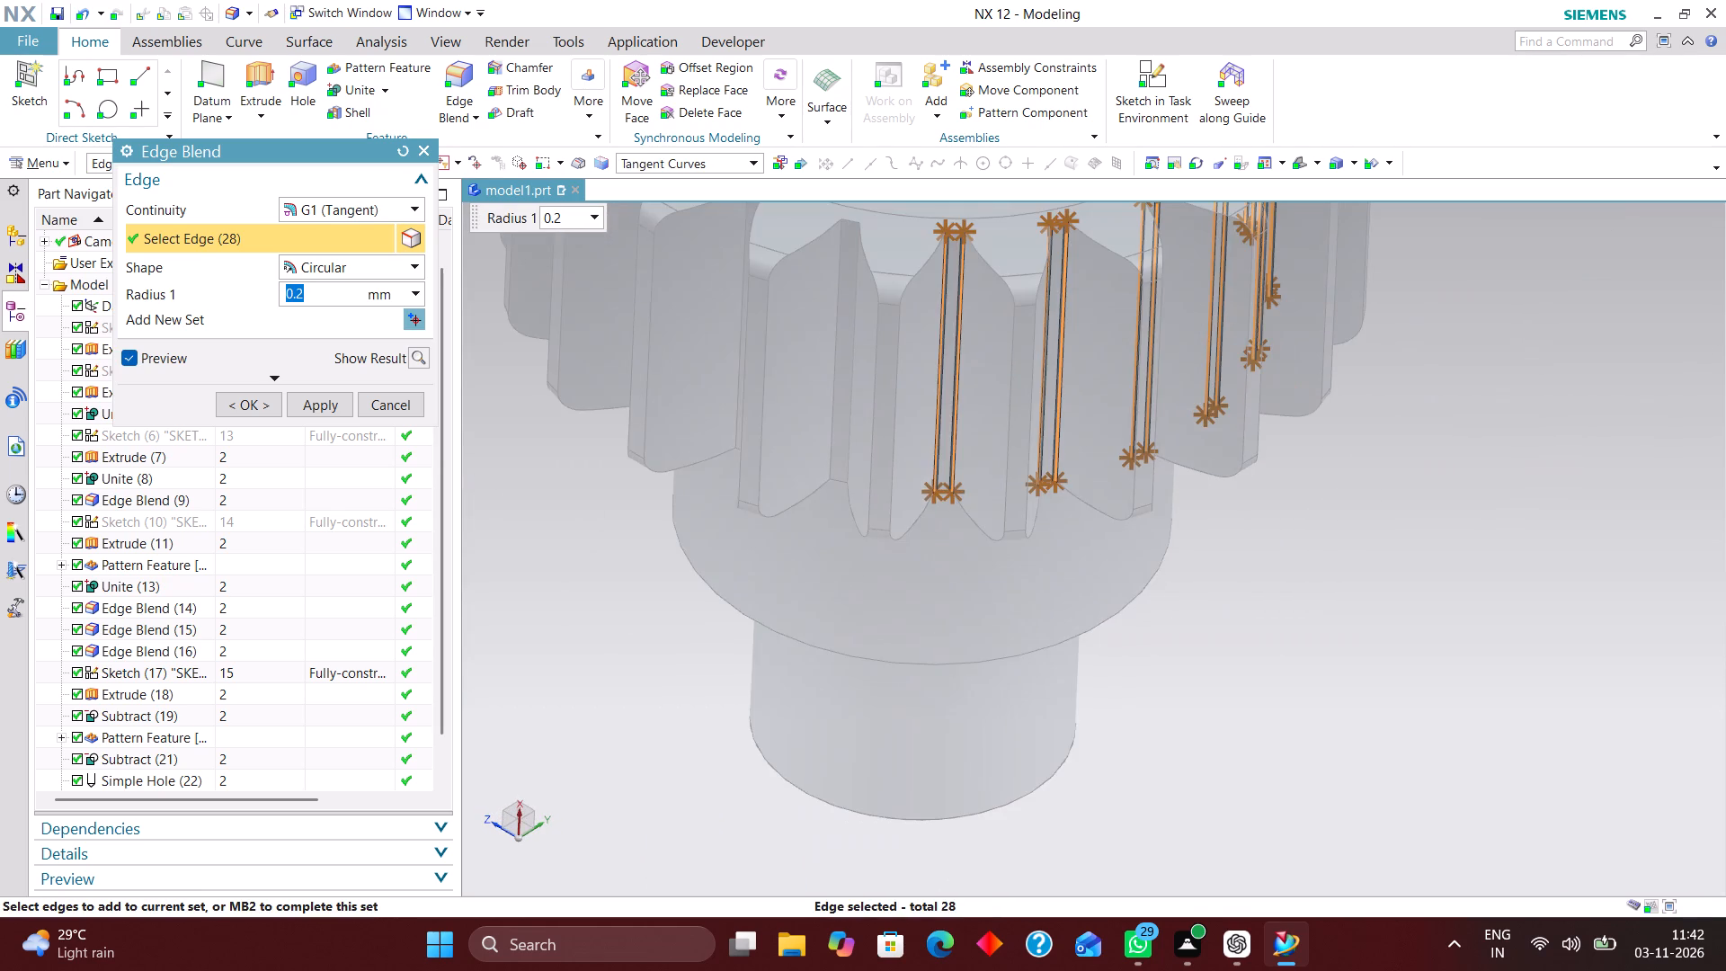
middle_drag(967, 441, 994, 432)
scroll(1018, 387, up, 3)
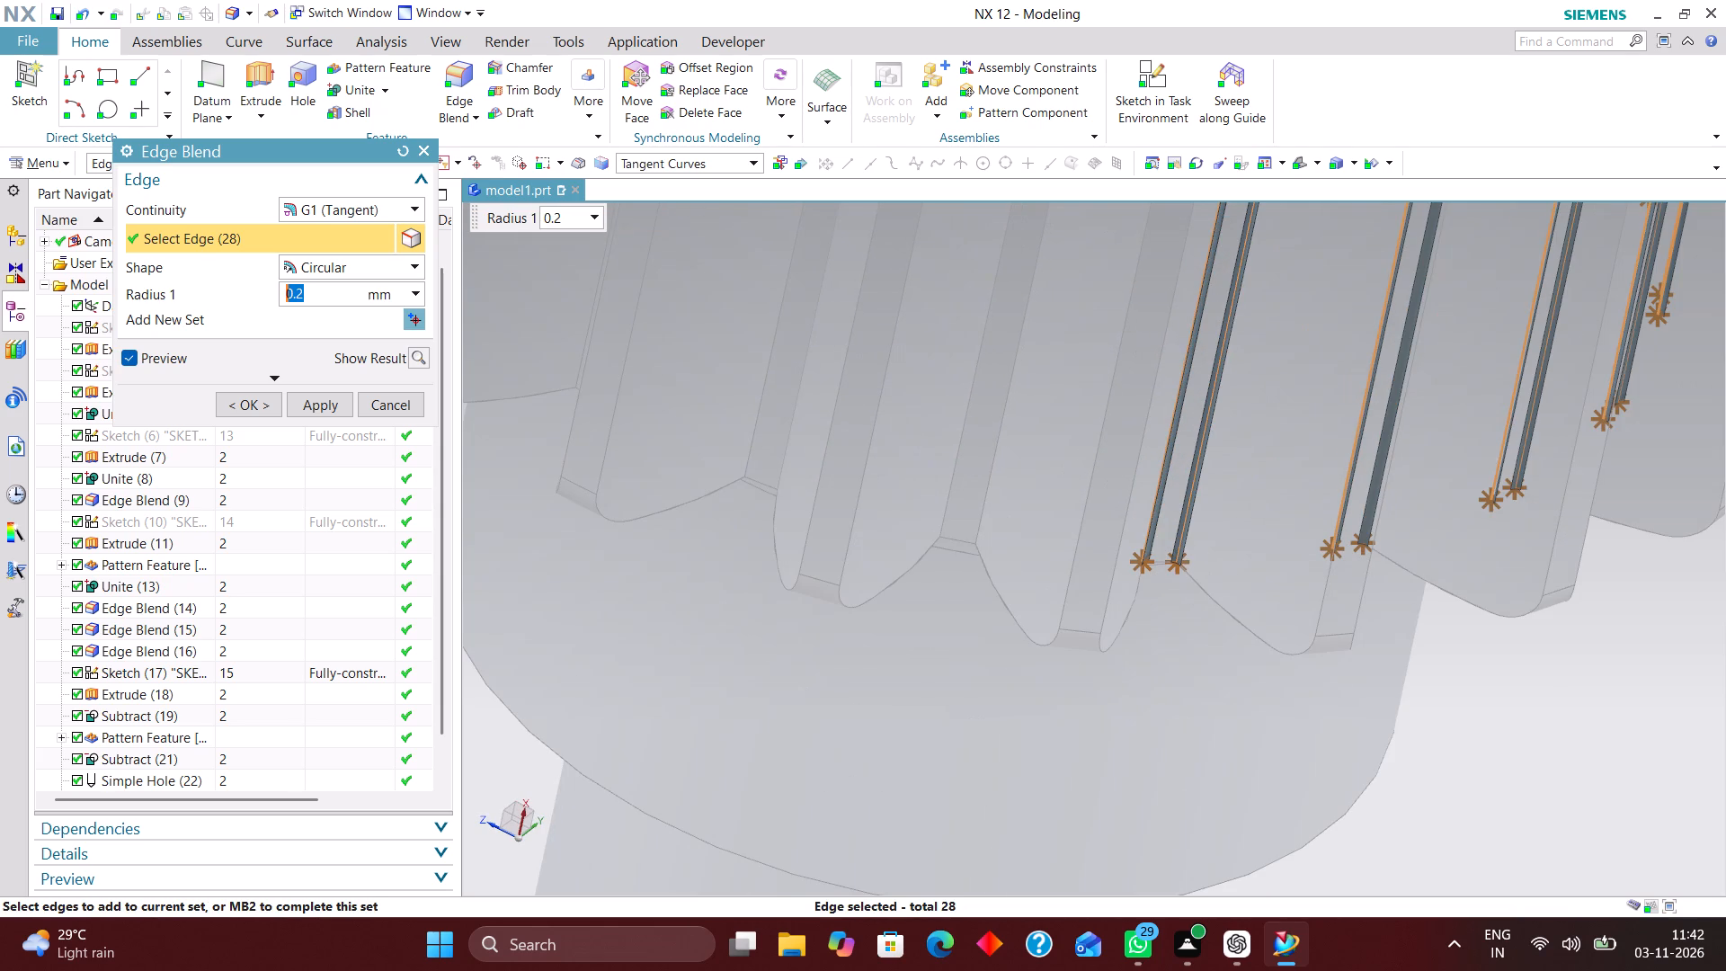
click(1025, 379)
click(1016, 376)
click(974, 377)
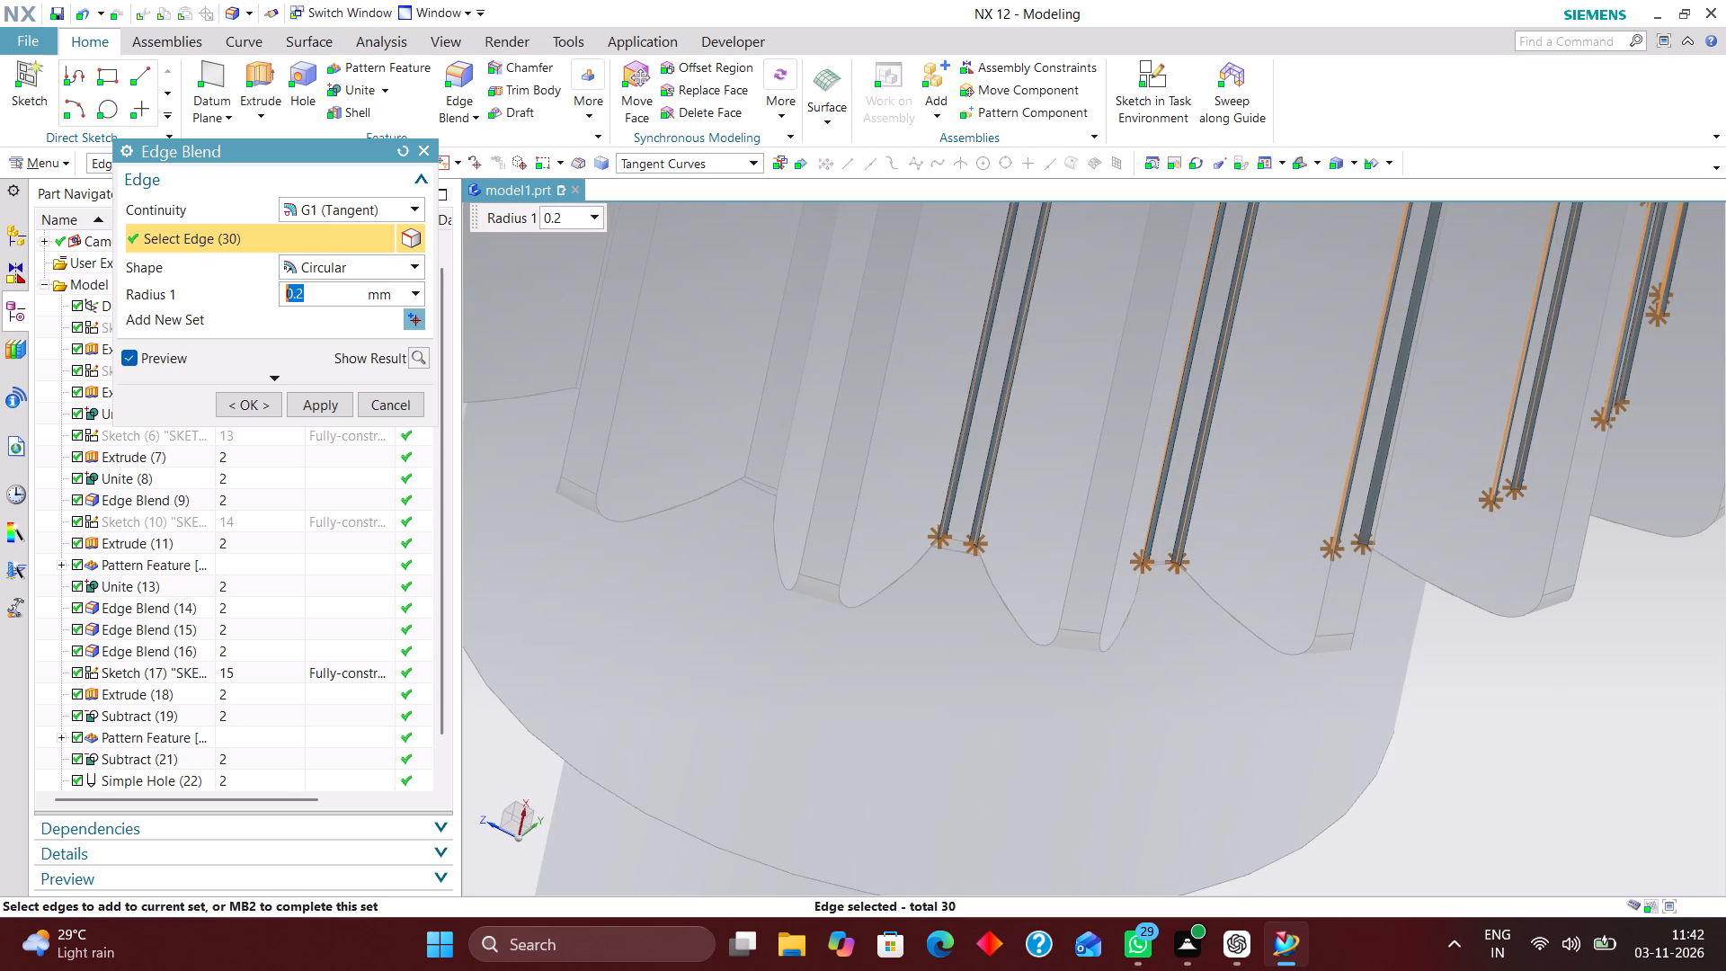
Add both tip edges of the sixteenth tooth around the gear to the 0.2 mm edge blend.
scroll(994, 468, down, 3)
scroll(944, 416, down, 1)
scroll(932, 387, up, 3)
middle_drag(976, 426, 1007, 423)
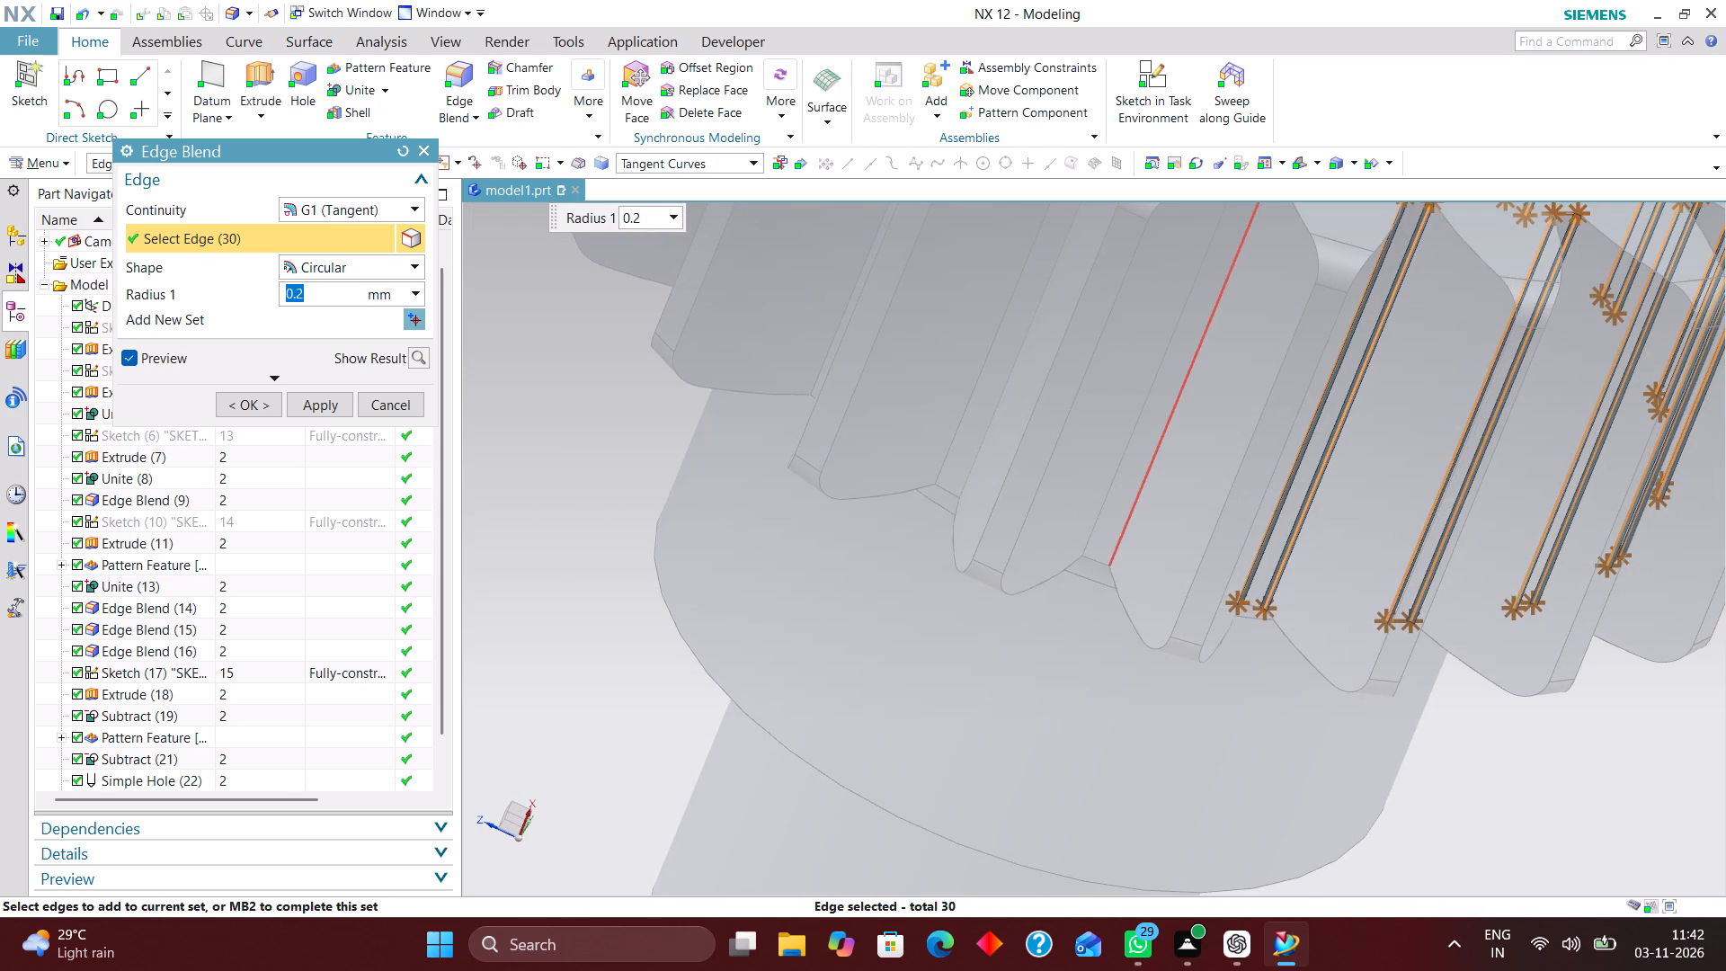
click(1167, 442)
middle_drag(1161, 437, 1143, 427)
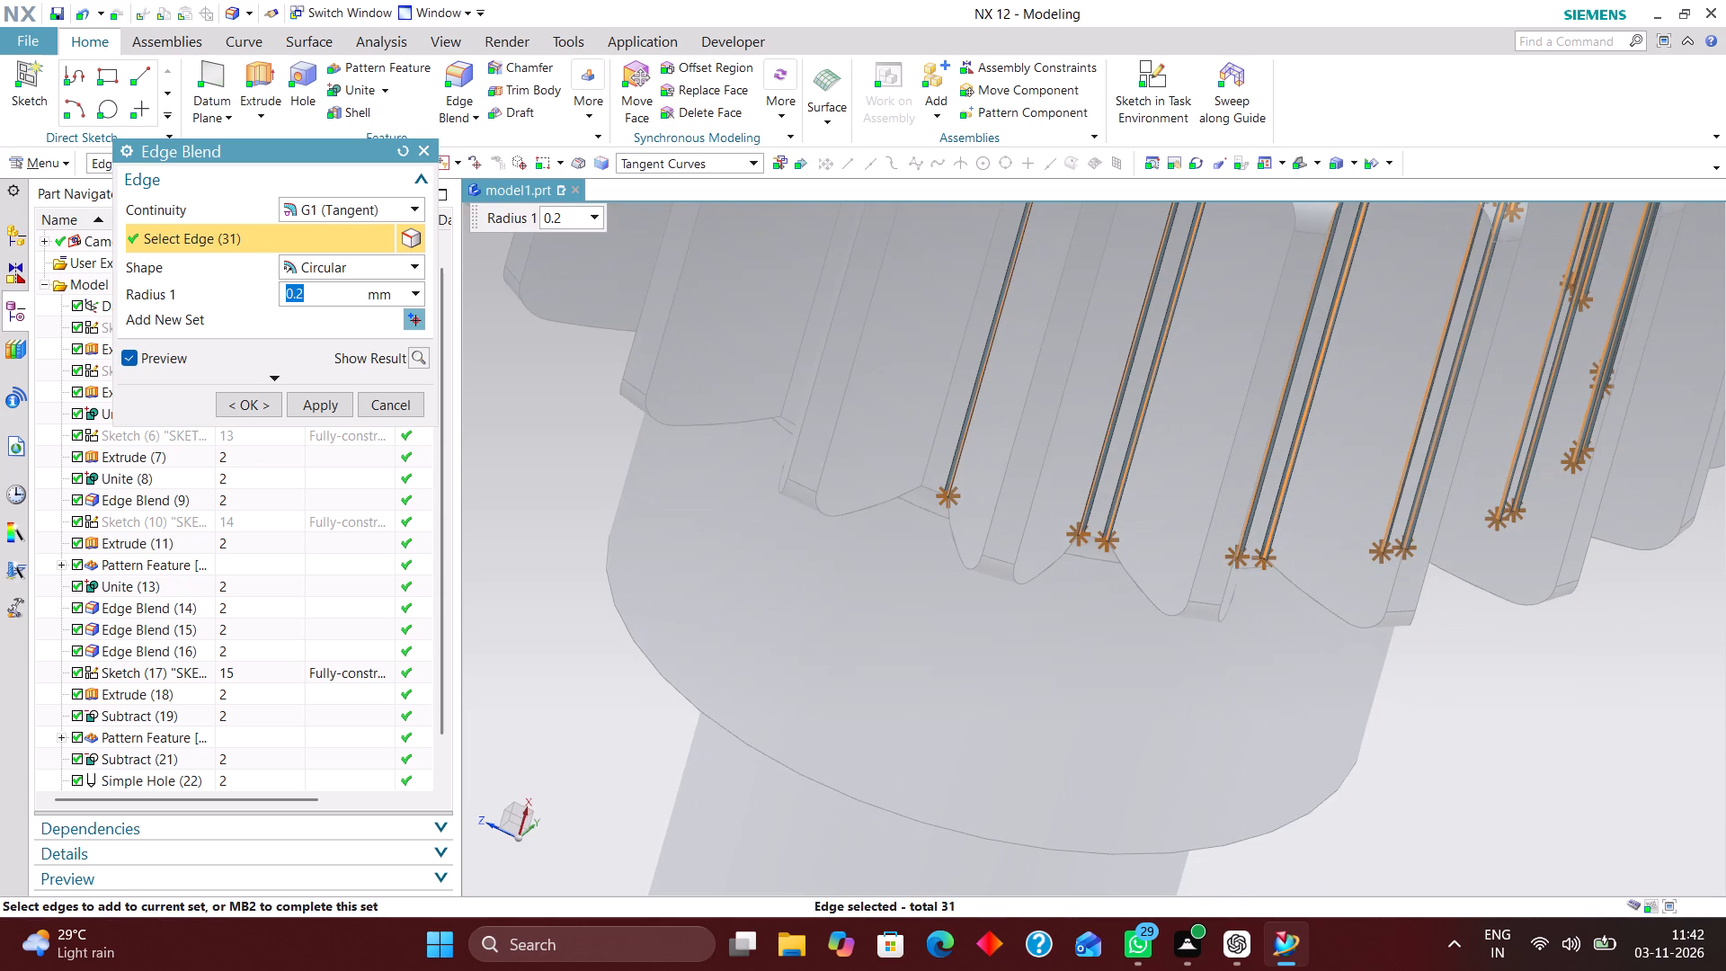
click(956, 354)
Add both tip edges of the seventeenth tooth around the gear to the 0.2 mm edge blend.
scroll(983, 407, down, 4)
middle_drag(1025, 445, 1063, 456)
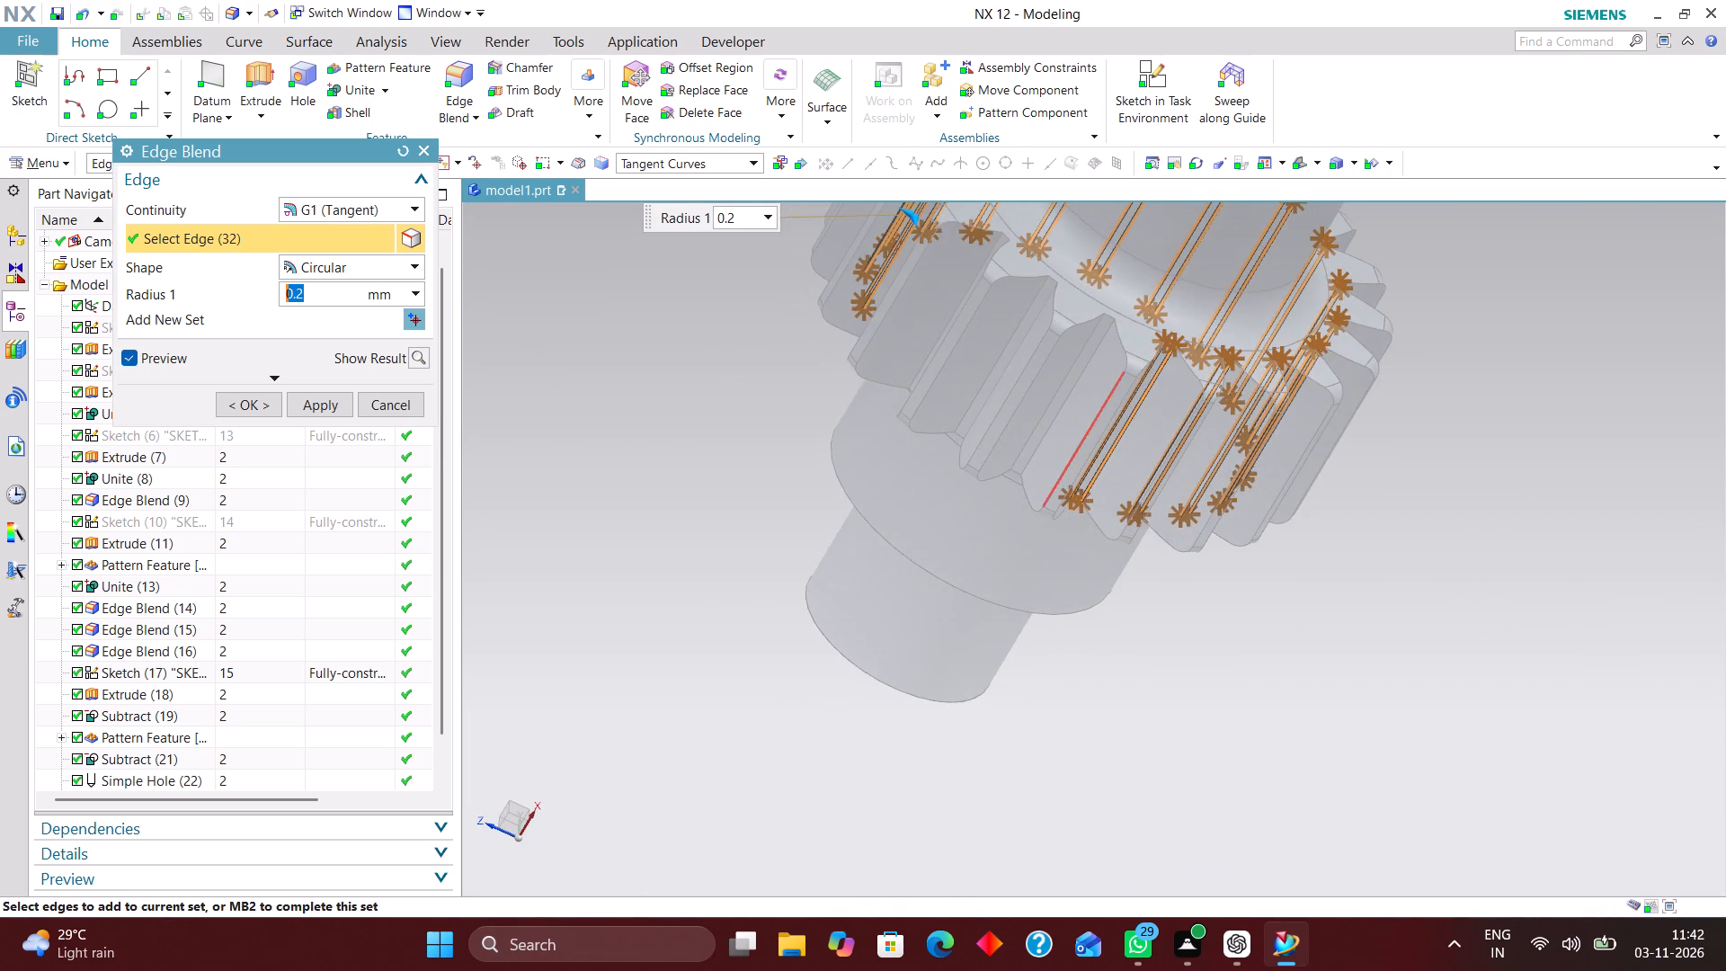
scroll(1083, 407, up, 5)
click(1050, 367)
click(1015, 350)
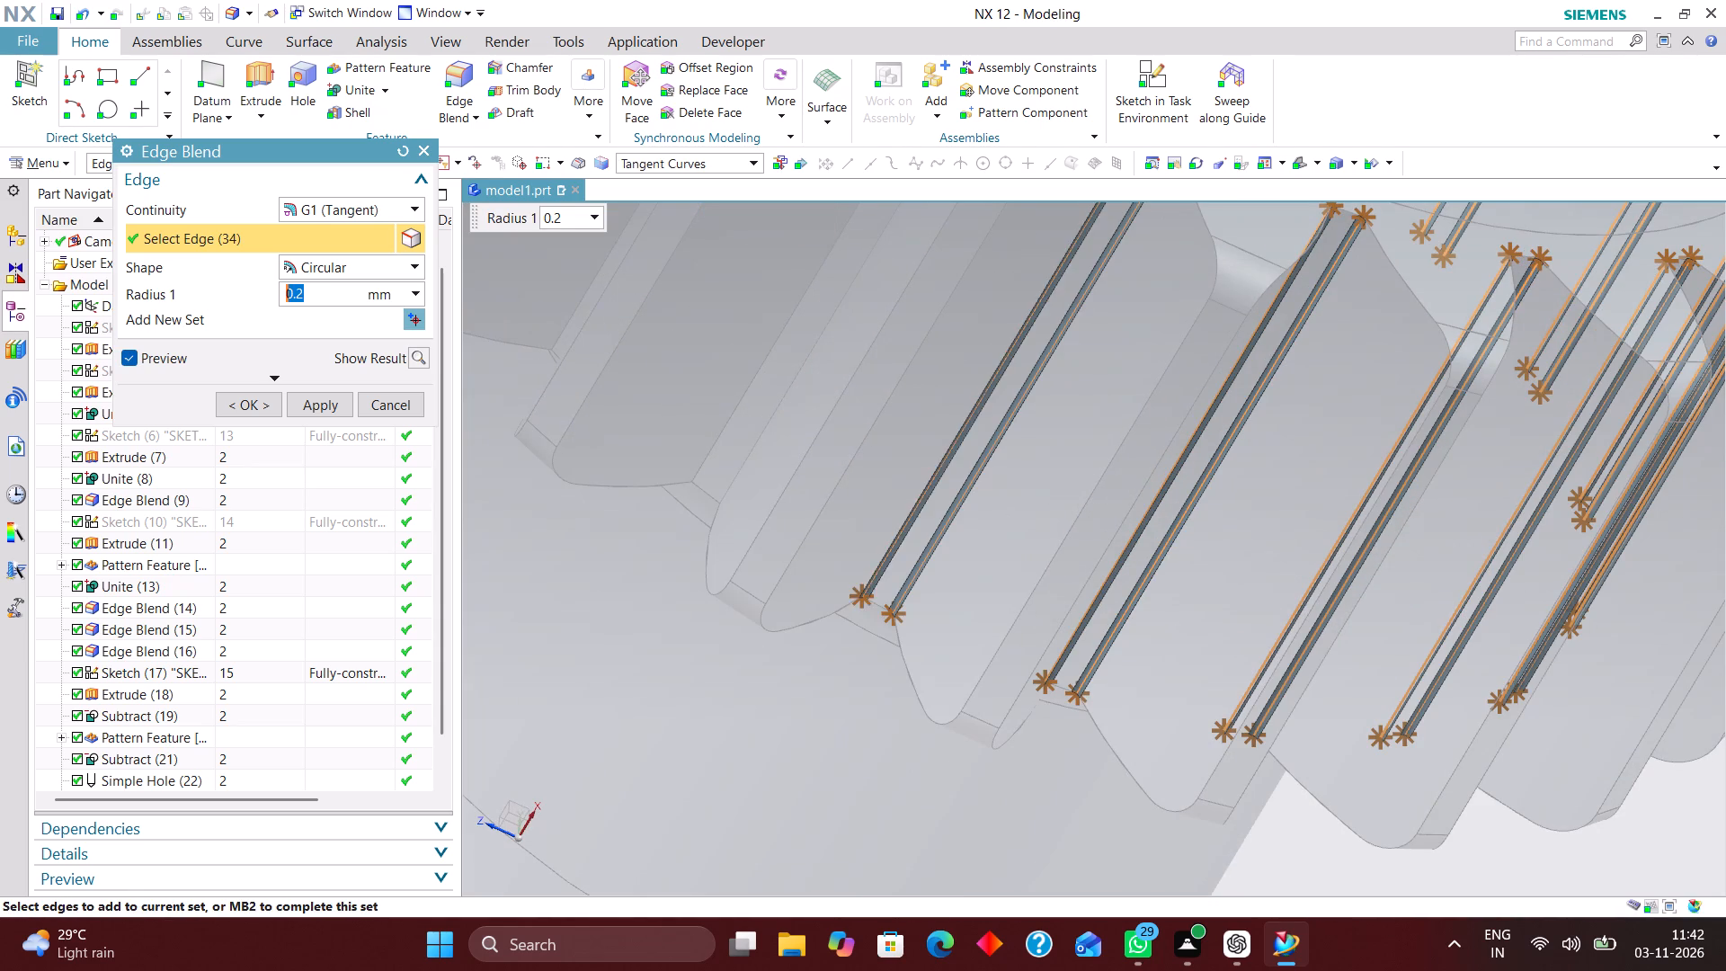
Add both tip edges of the eighteenth tooth around the gear to the 0.2 mm edge blend.
scroll(1105, 446, down, 4)
middle_drag(1064, 378, 1093, 393)
scroll(1093, 399, up, 3)
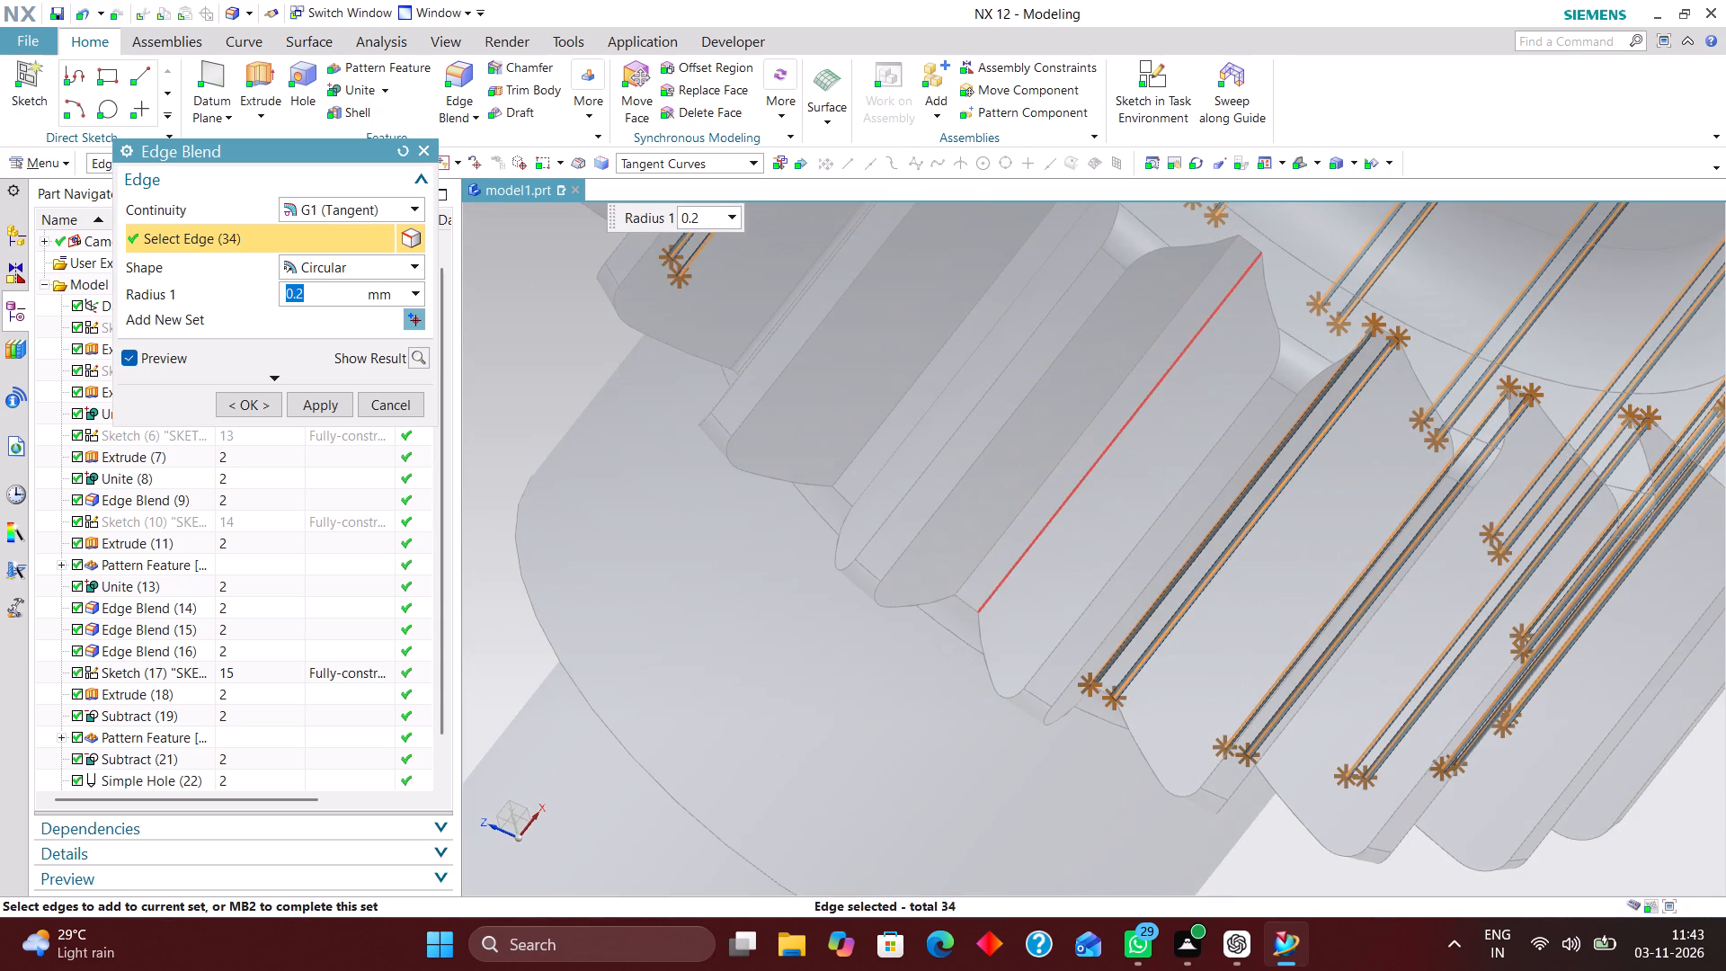
click(1128, 432)
click(1103, 408)
Add both tip edges of the nineteenth tooth around the gear to the 0.2 mm edge blend.
scroll(1028, 451, down, 3)
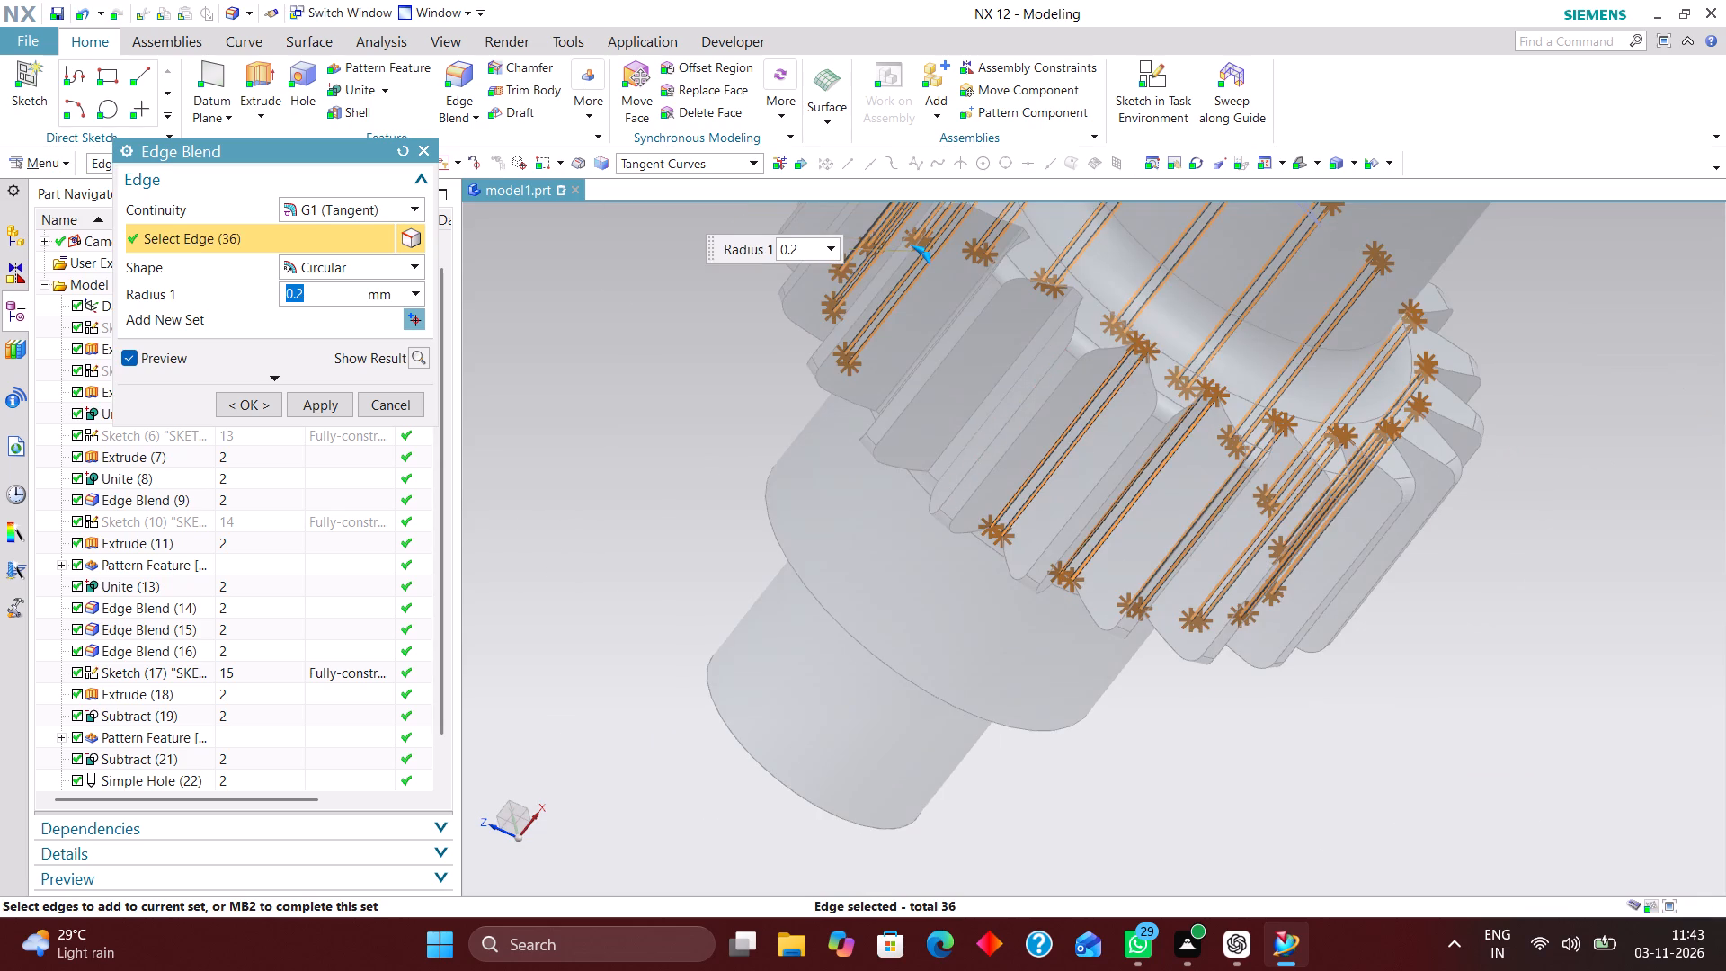
middle_drag(1047, 428, 1063, 450)
scroll(1043, 421, up, 3)
click(1036, 405)
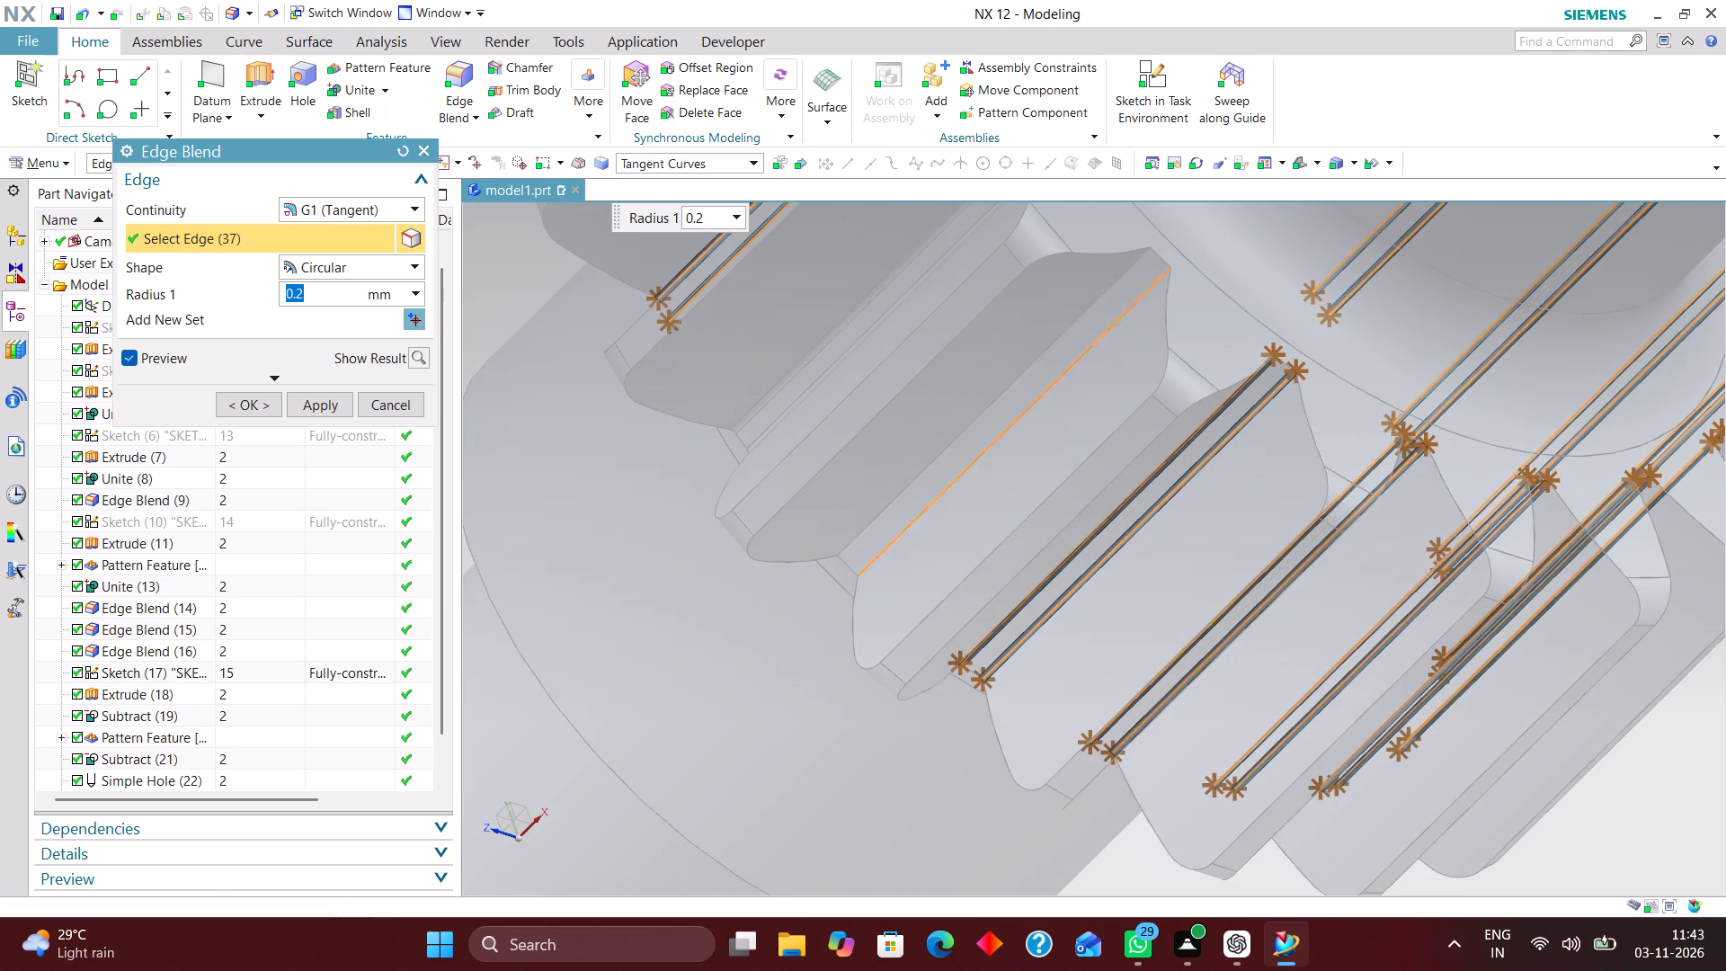
click(1018, 373)
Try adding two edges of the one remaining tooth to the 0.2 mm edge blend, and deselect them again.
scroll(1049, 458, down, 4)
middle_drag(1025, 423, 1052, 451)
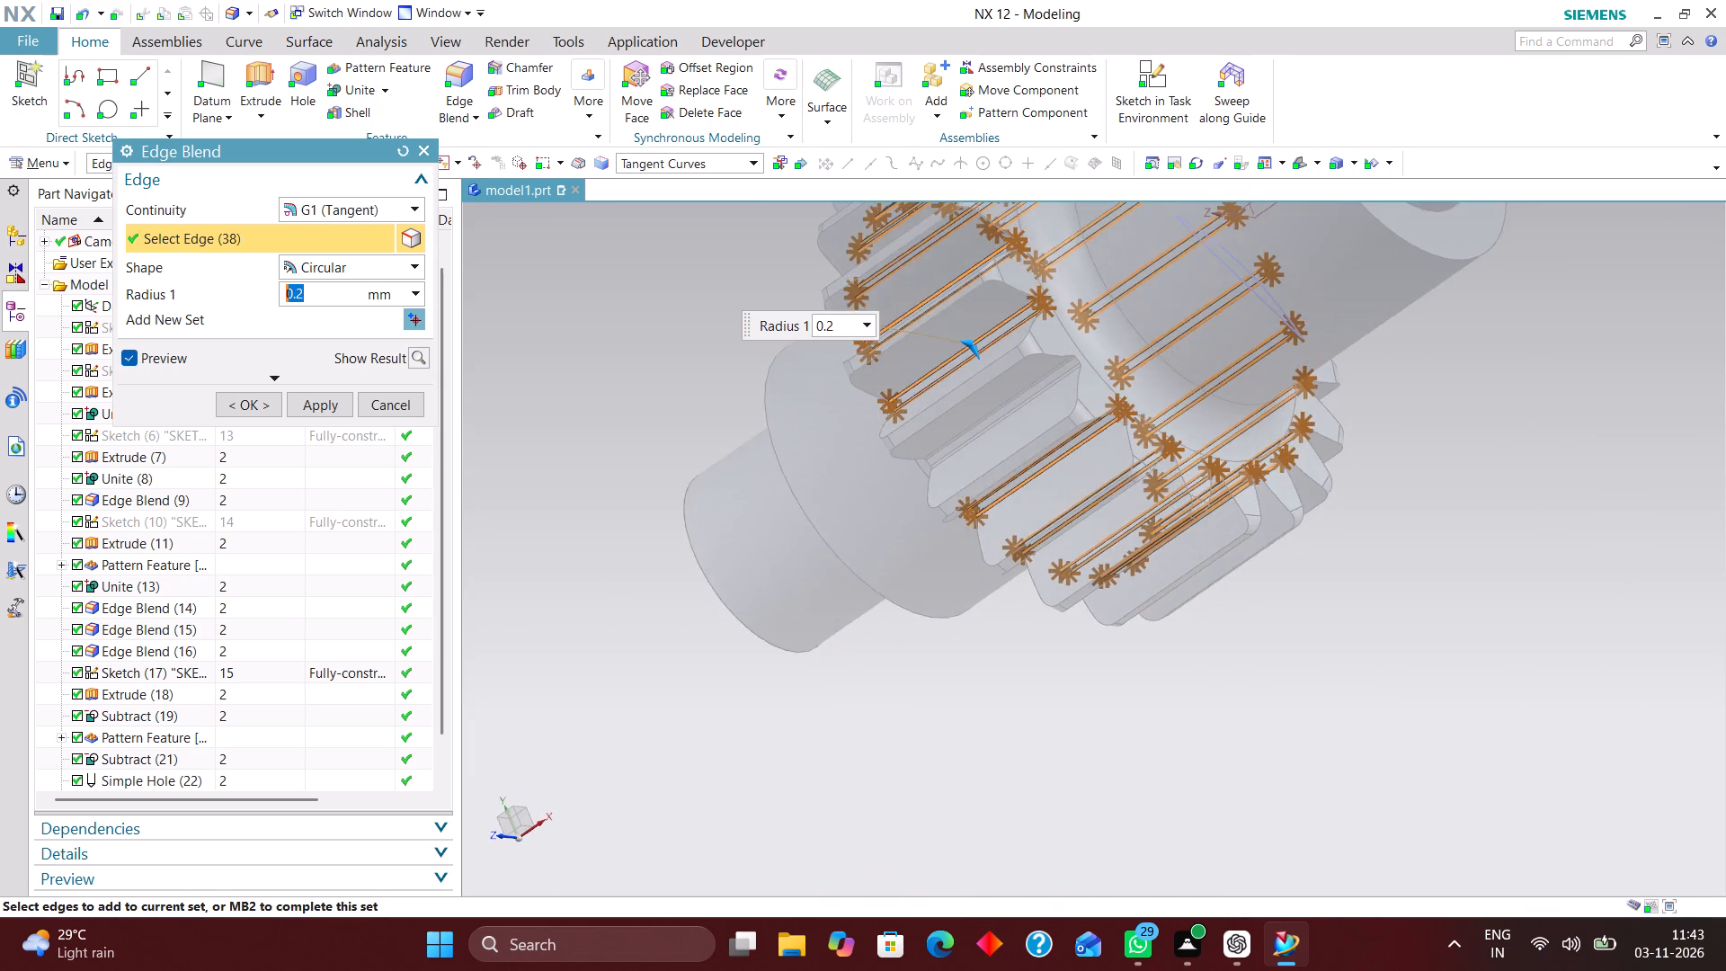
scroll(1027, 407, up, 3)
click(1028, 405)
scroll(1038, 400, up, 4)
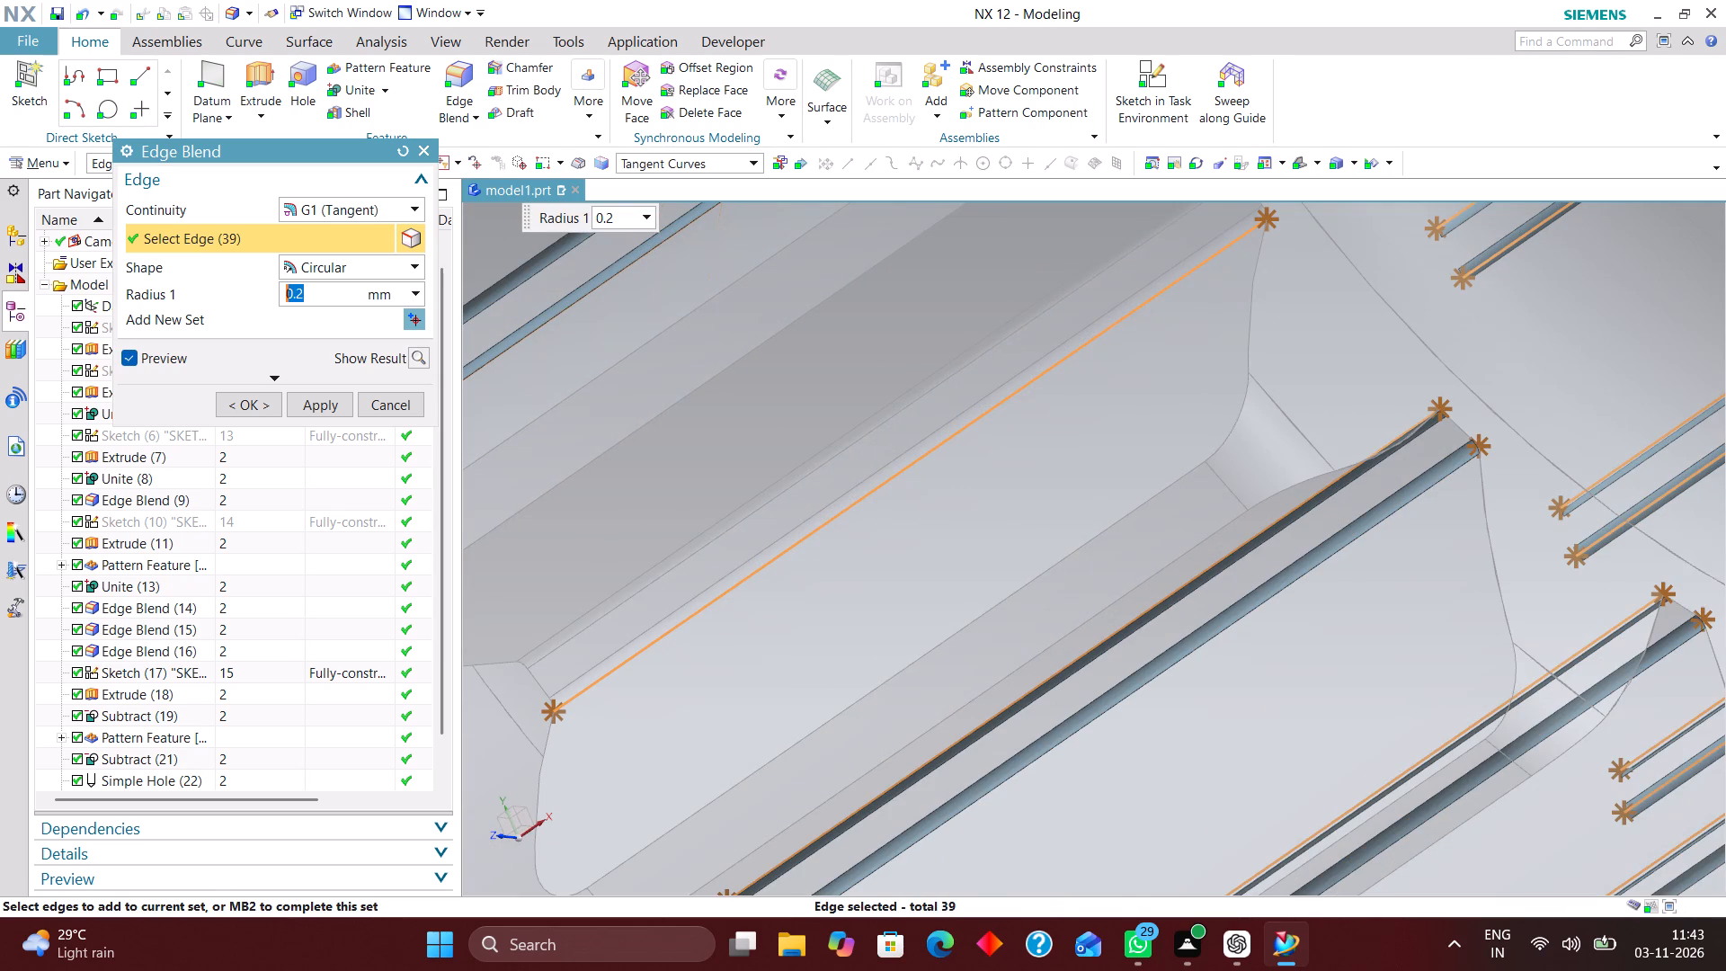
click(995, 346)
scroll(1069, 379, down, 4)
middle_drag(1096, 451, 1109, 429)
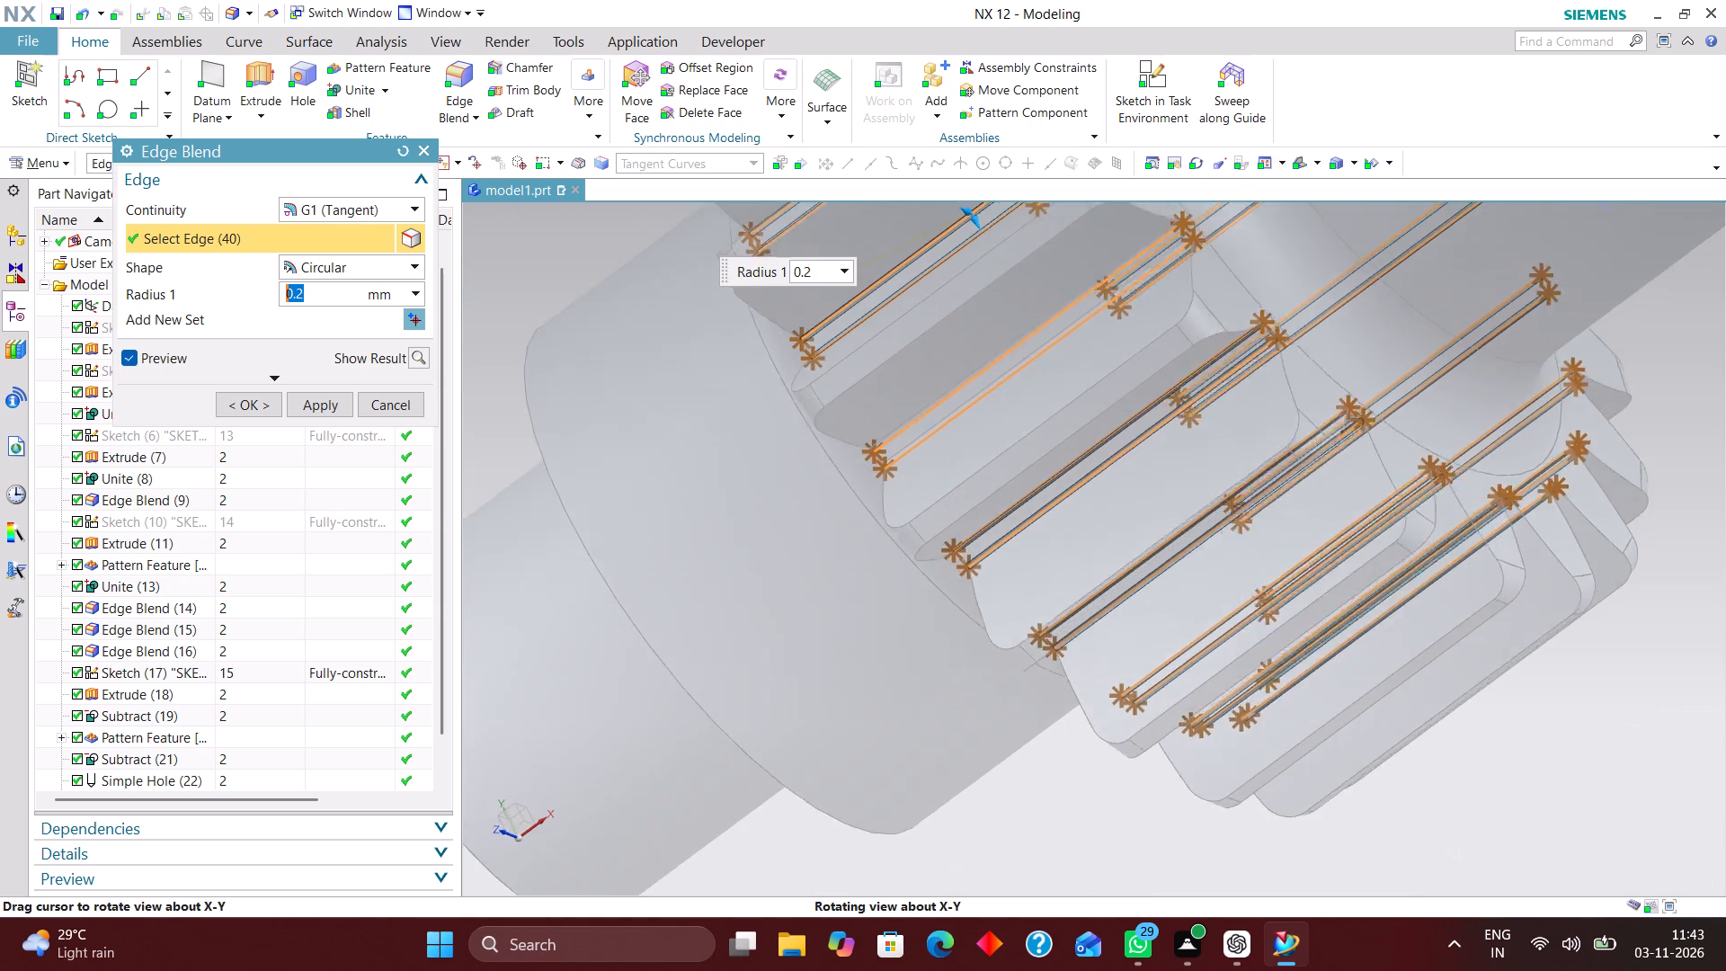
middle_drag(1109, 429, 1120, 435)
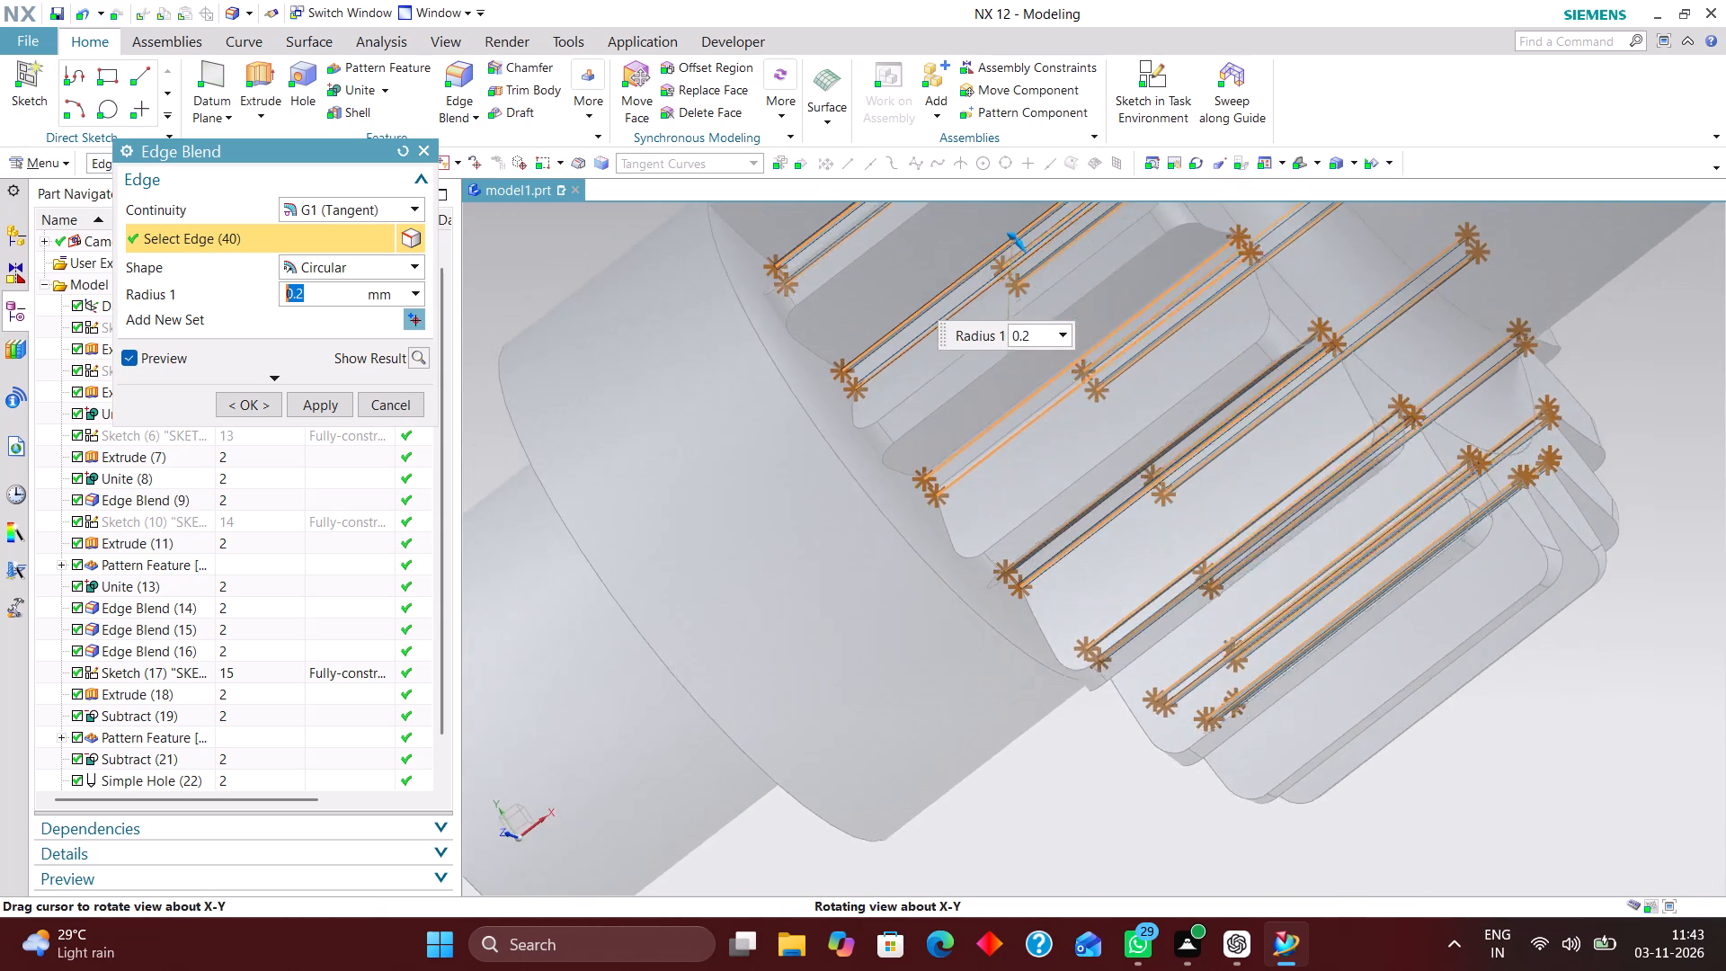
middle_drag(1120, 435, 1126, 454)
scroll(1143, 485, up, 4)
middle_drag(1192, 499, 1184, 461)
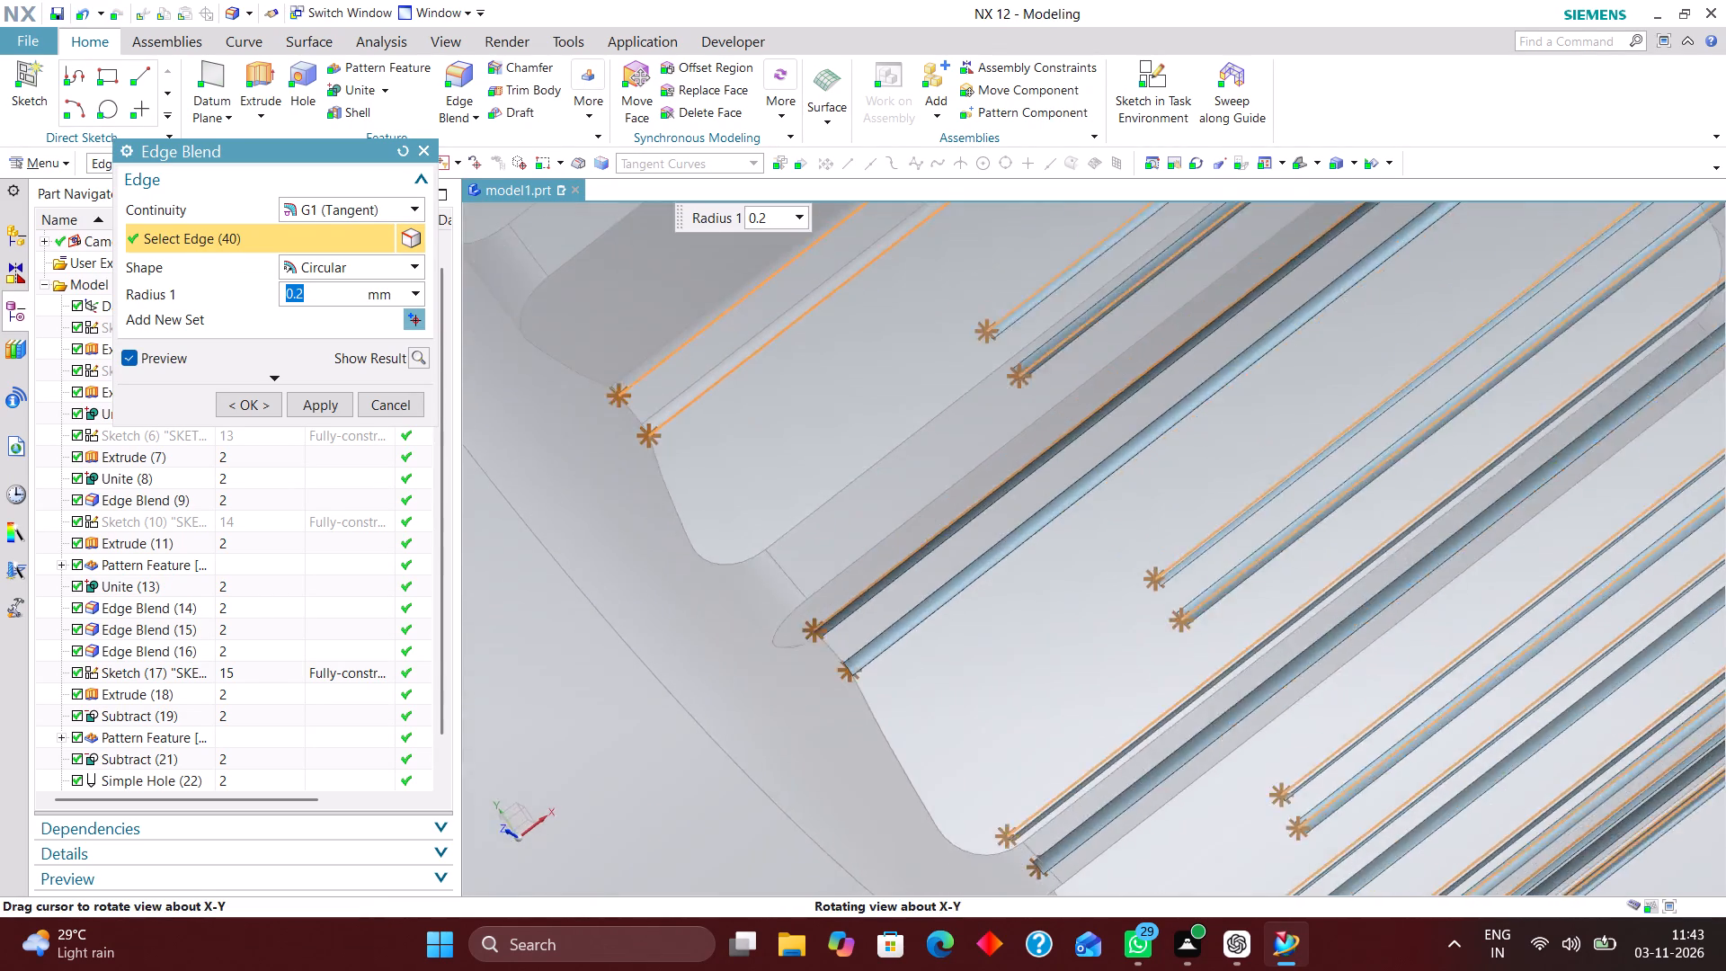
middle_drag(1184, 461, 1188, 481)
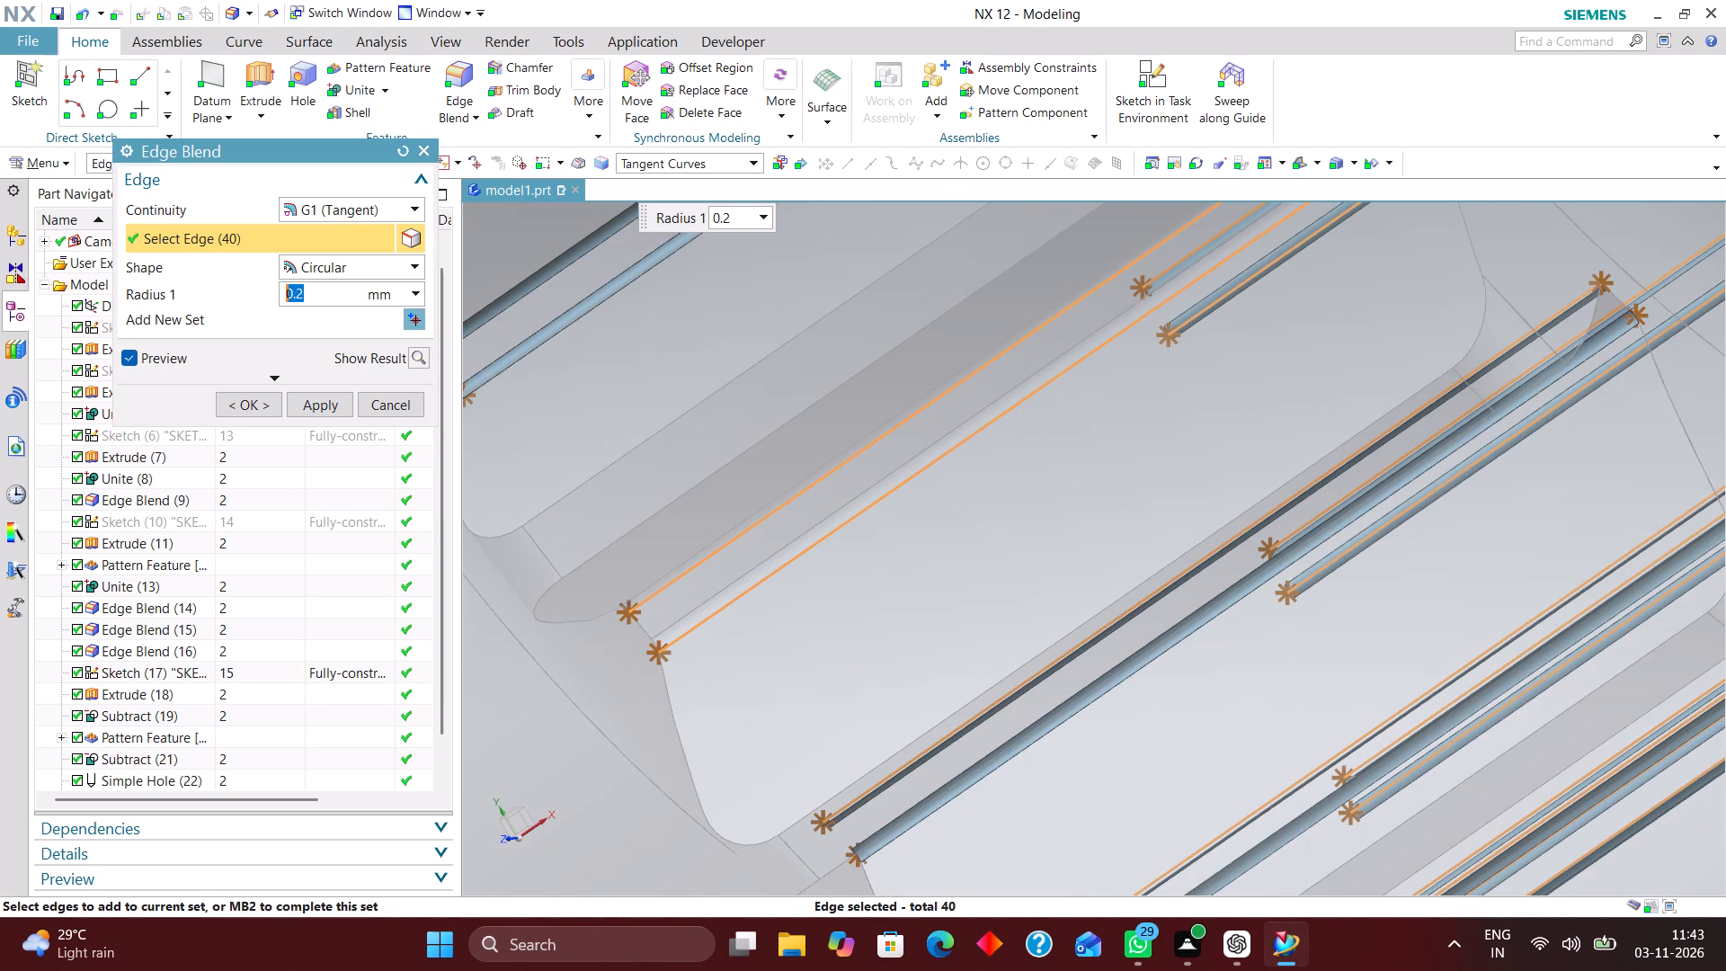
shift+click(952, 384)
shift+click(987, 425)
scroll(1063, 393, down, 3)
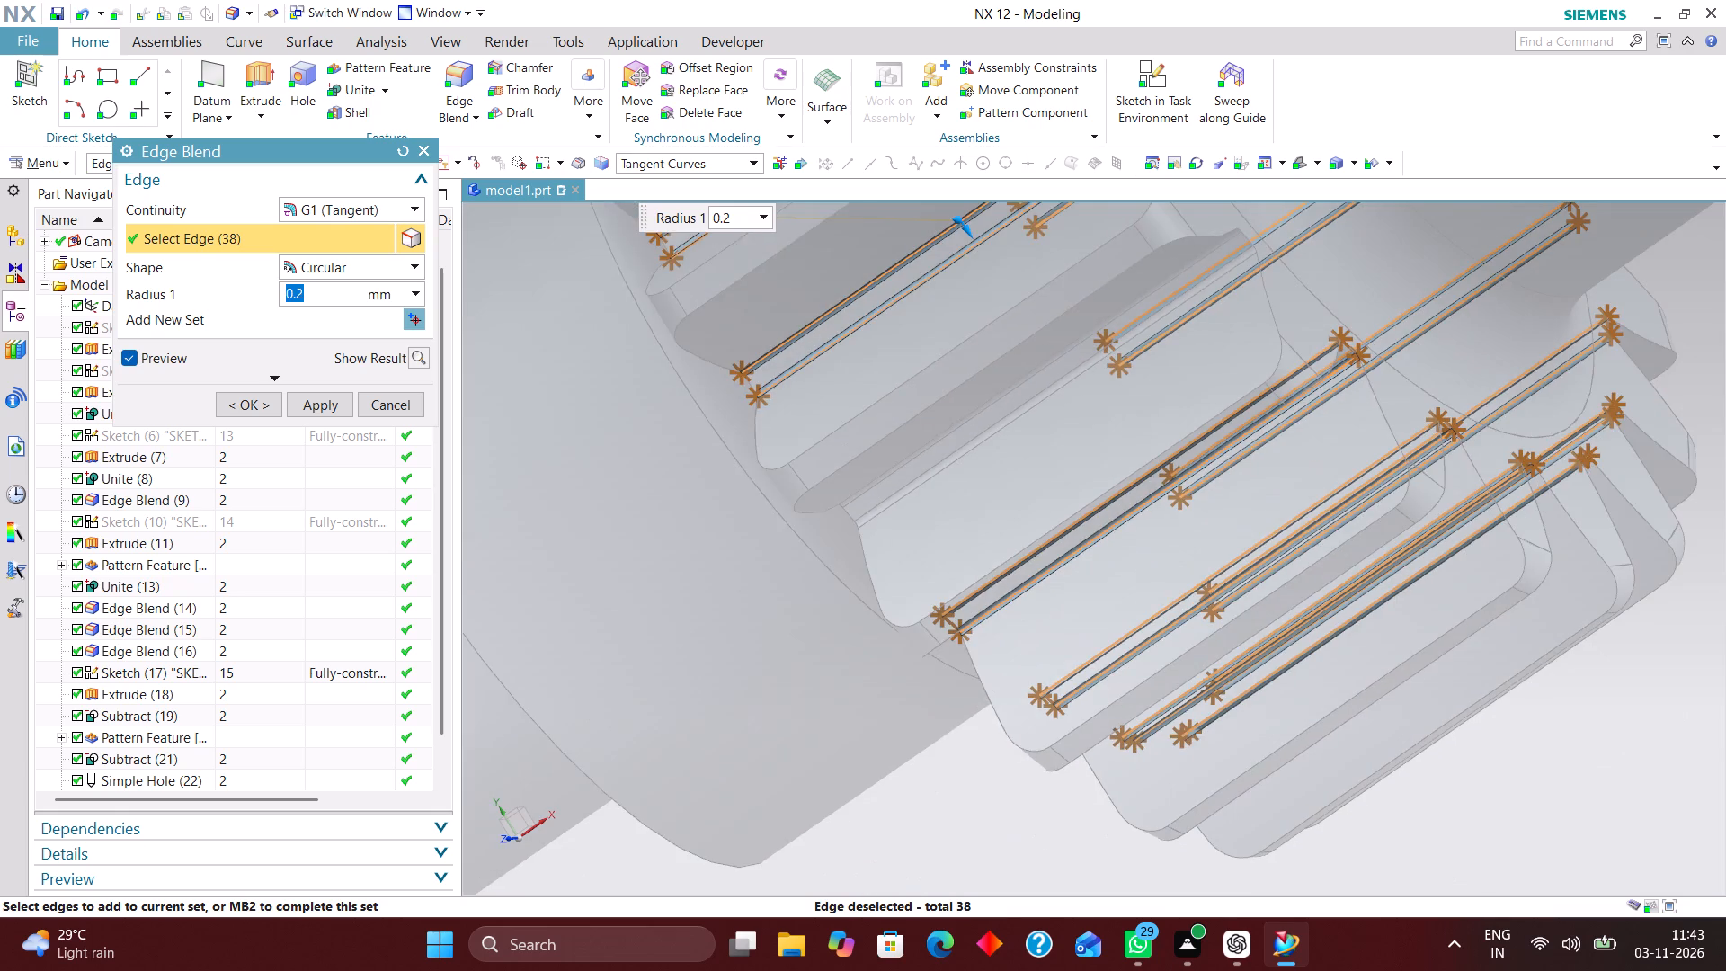
Check the selected tooth edges around the gear and create the 0.2 mm edge blend.
scroll(1103, 526, down, 4)
middle_drag(1495, 524, 1424, 514)
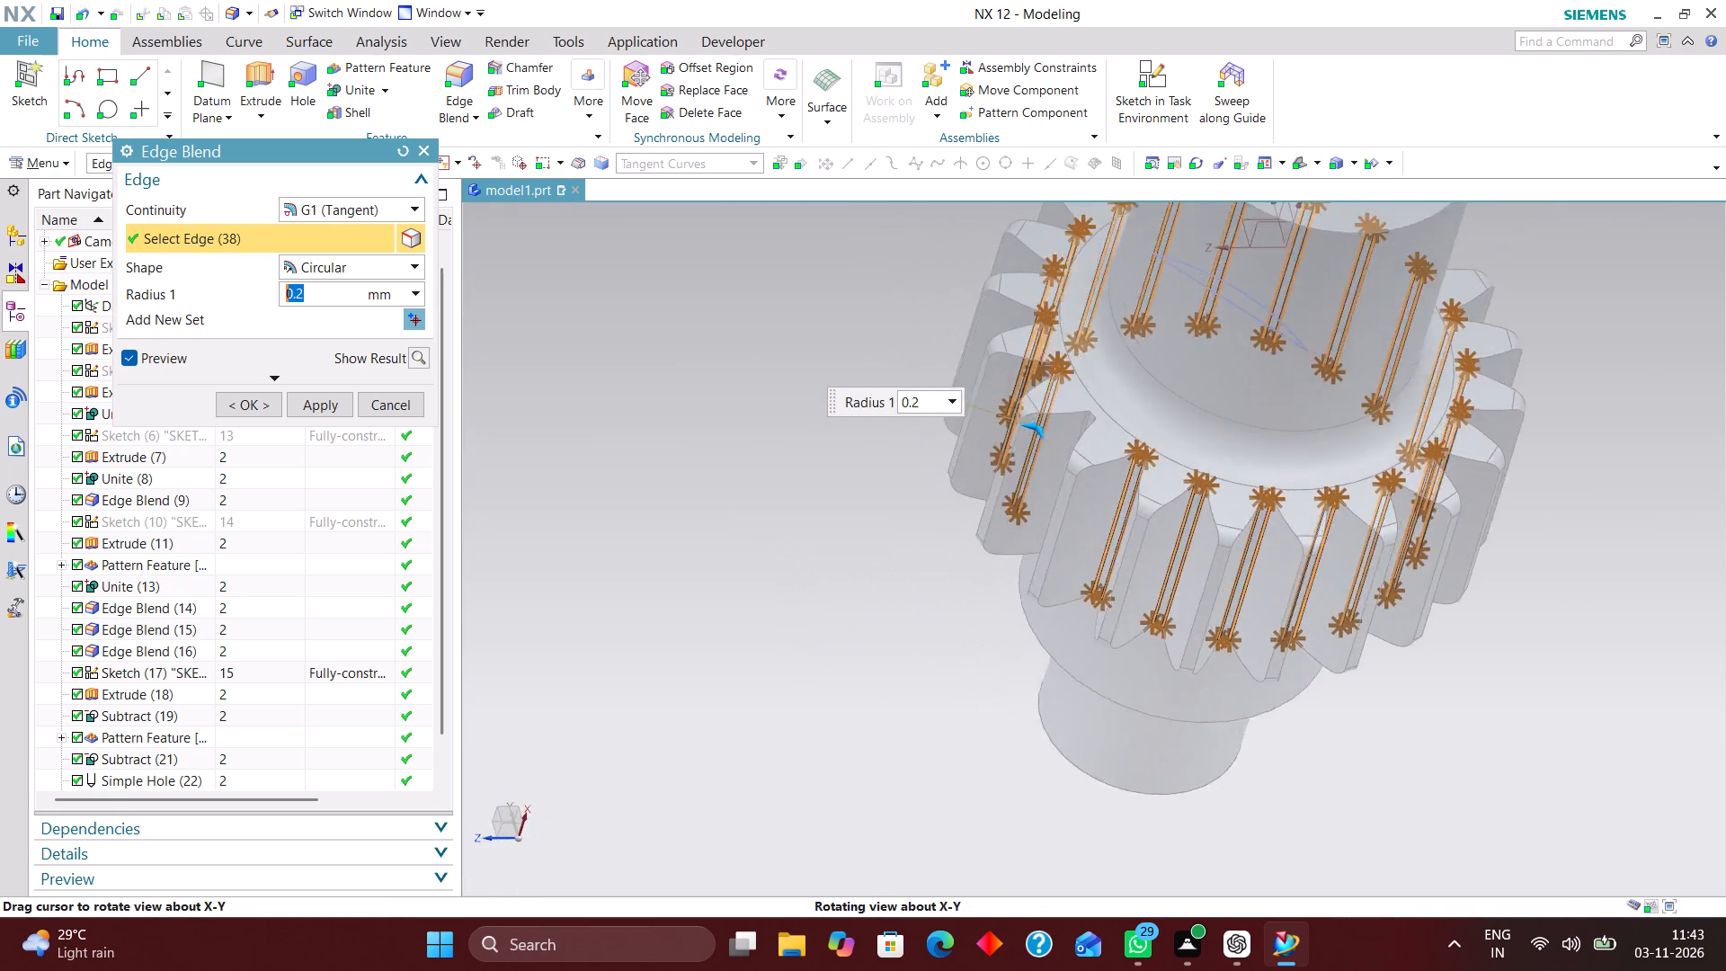
middle_drag(1424, 514, 1319, 385)
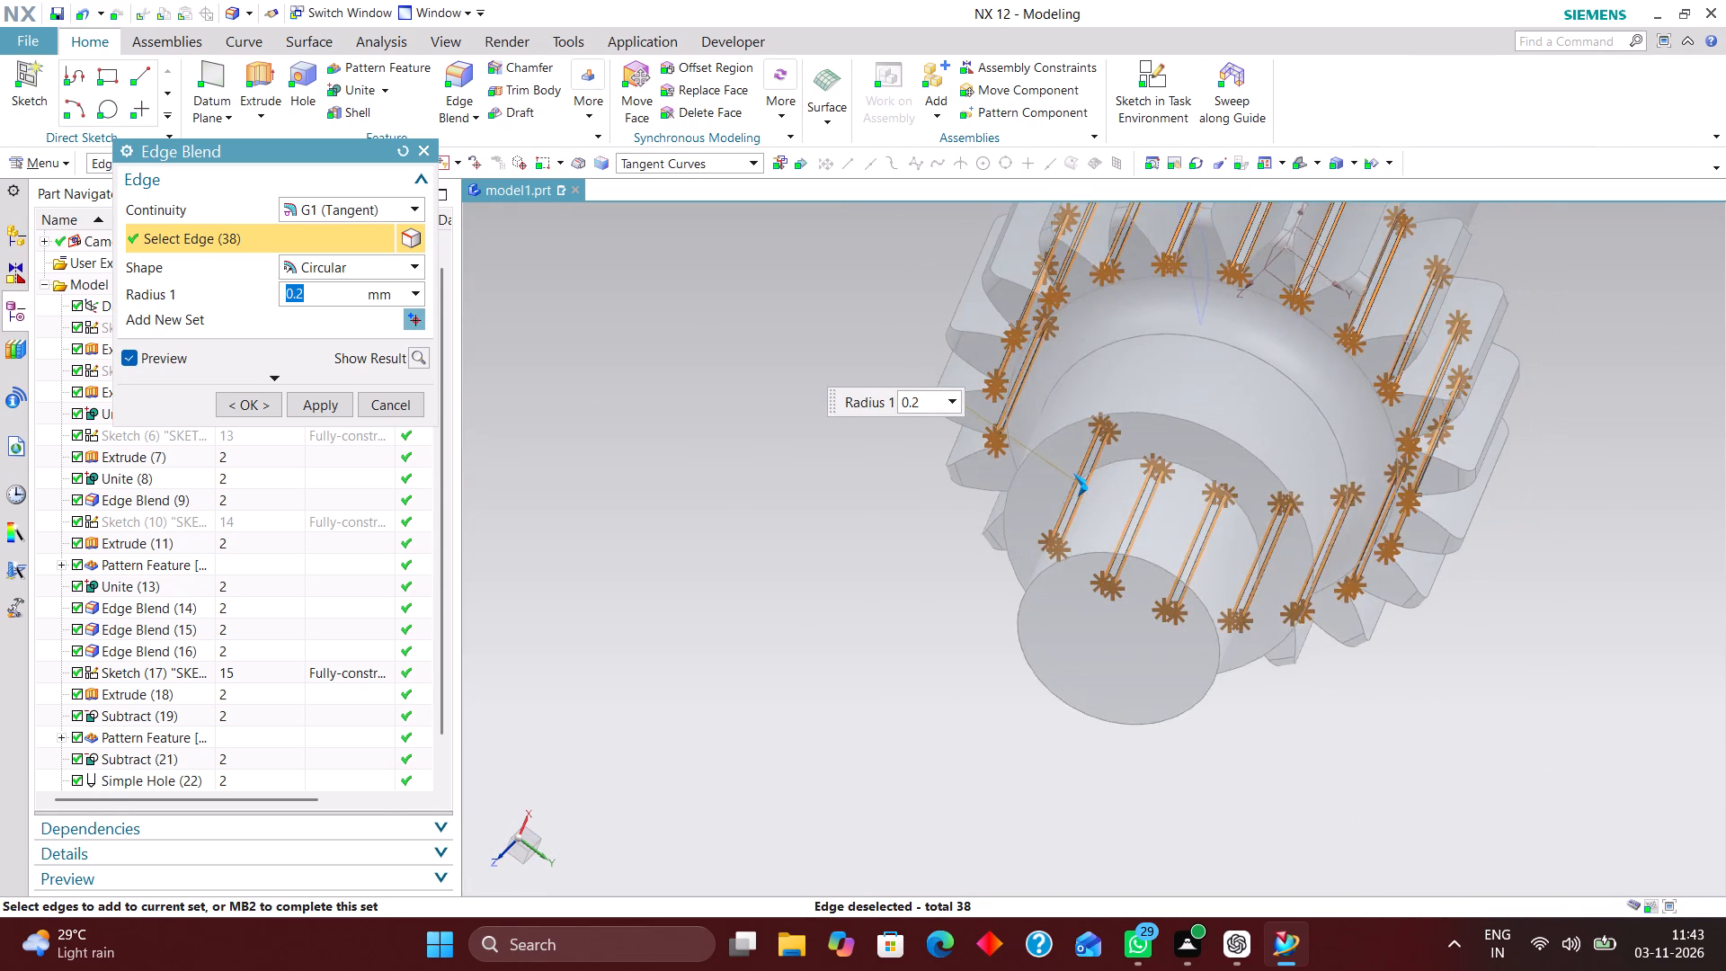
scroll(1090, 411, down, 3)
right_drag(1508, 409, 1333, 396)
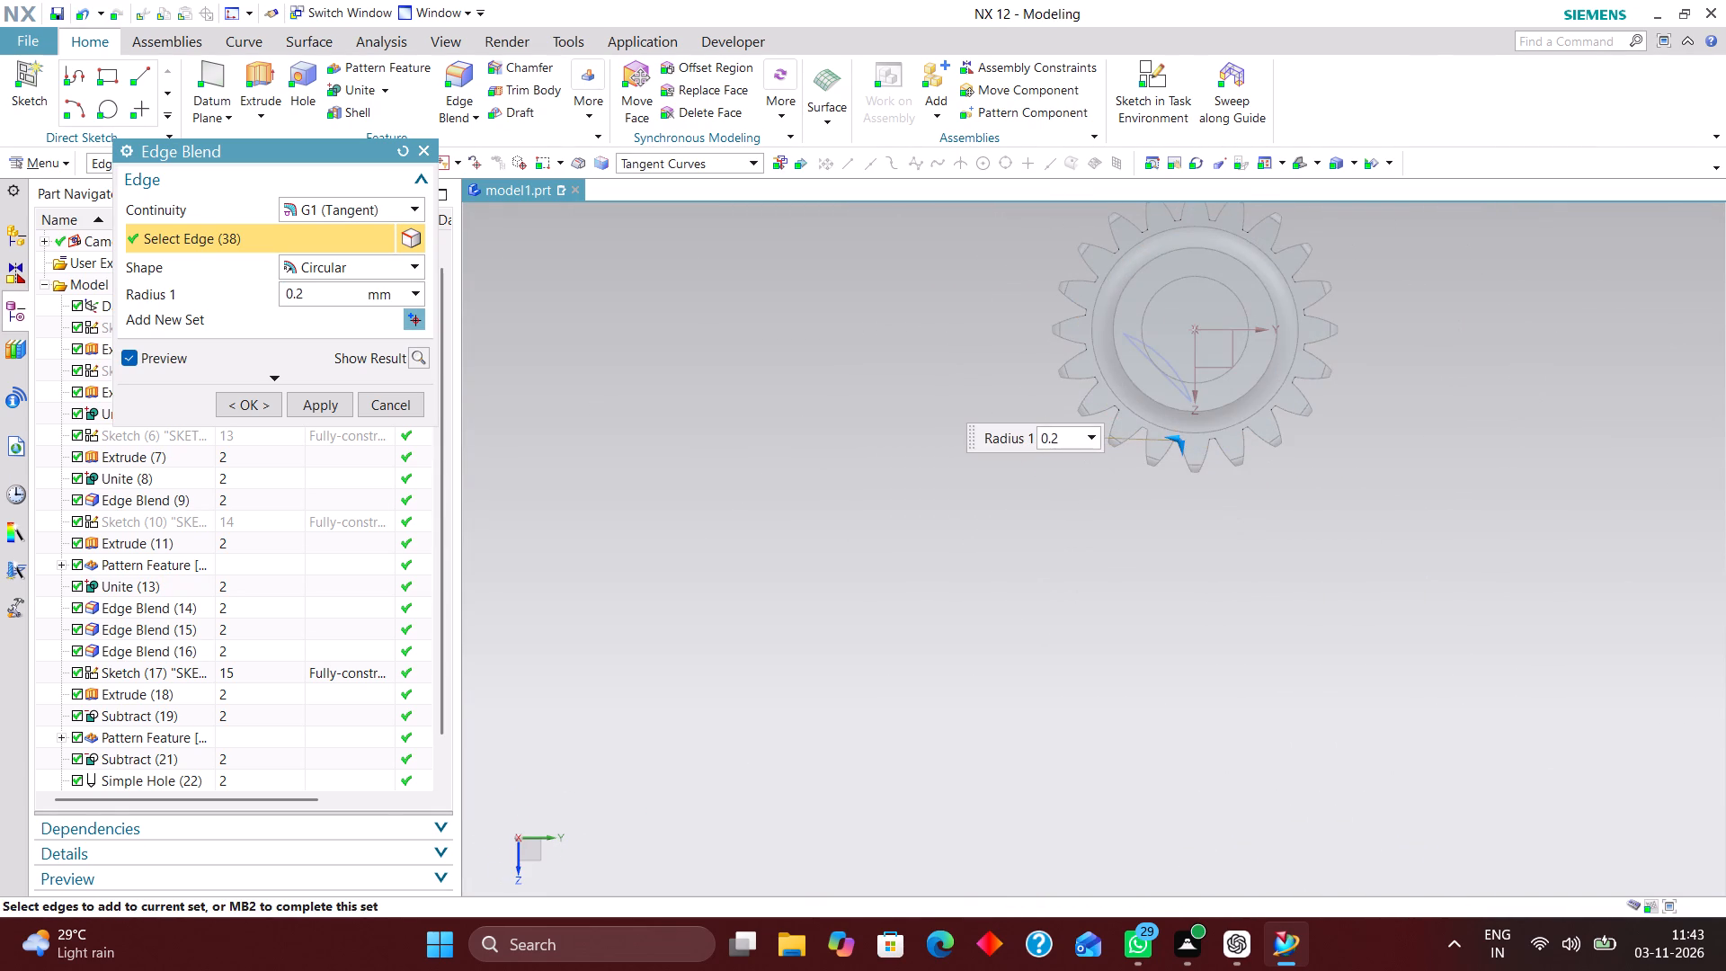
middle_drag(1375, 436, 1374, 463)
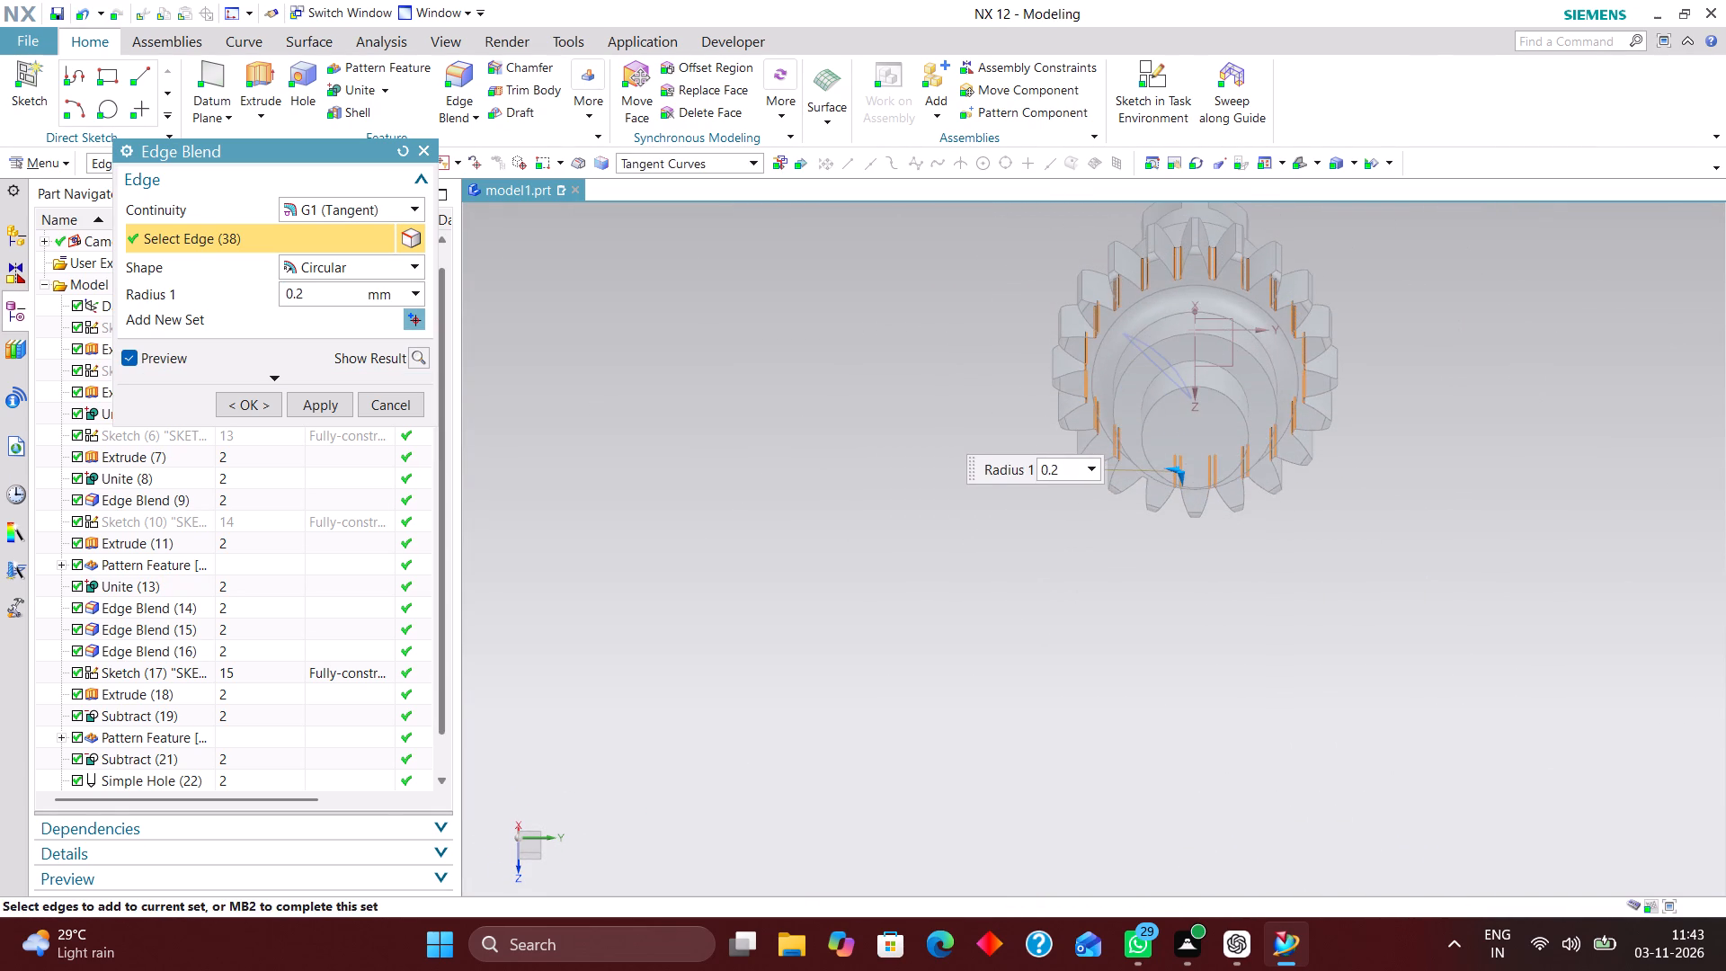
click(245, 402)
Examine the rounded tooth tips end-on and the whole gear shaft from both sides.
right_drag(1471, 376, 1199, 381)
scroll(1161, 485, down, 2)
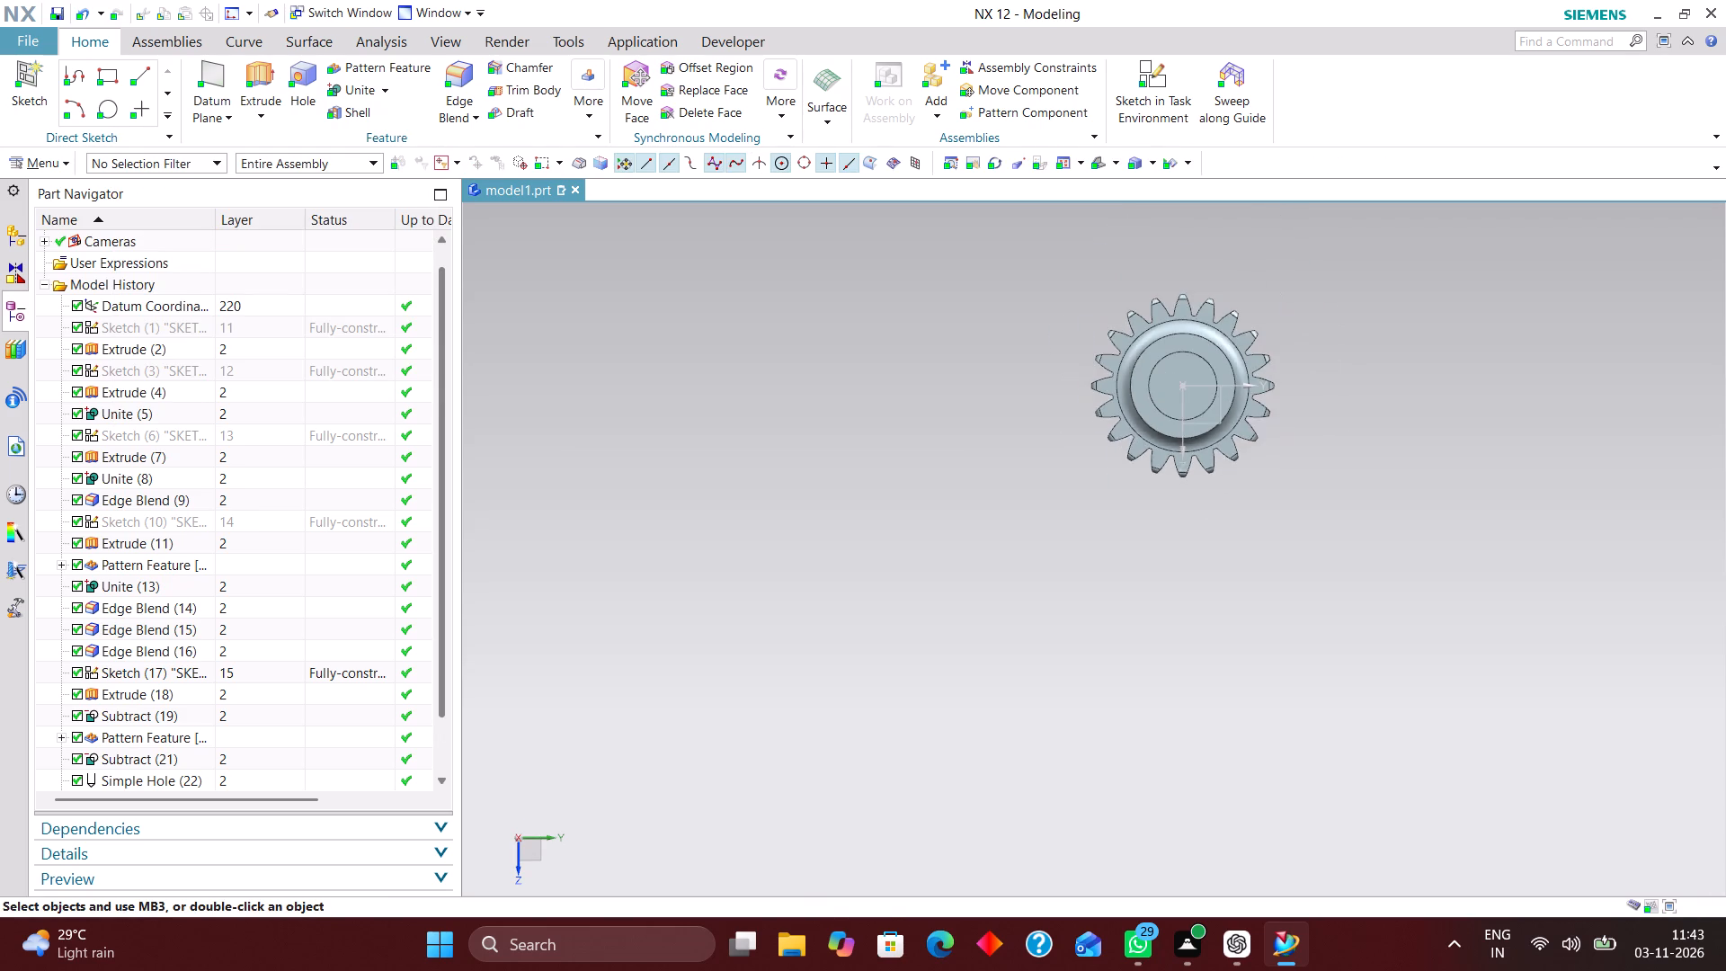
scroll(1188, 324, up, 10)
scroll(1055, 408, down, 3)
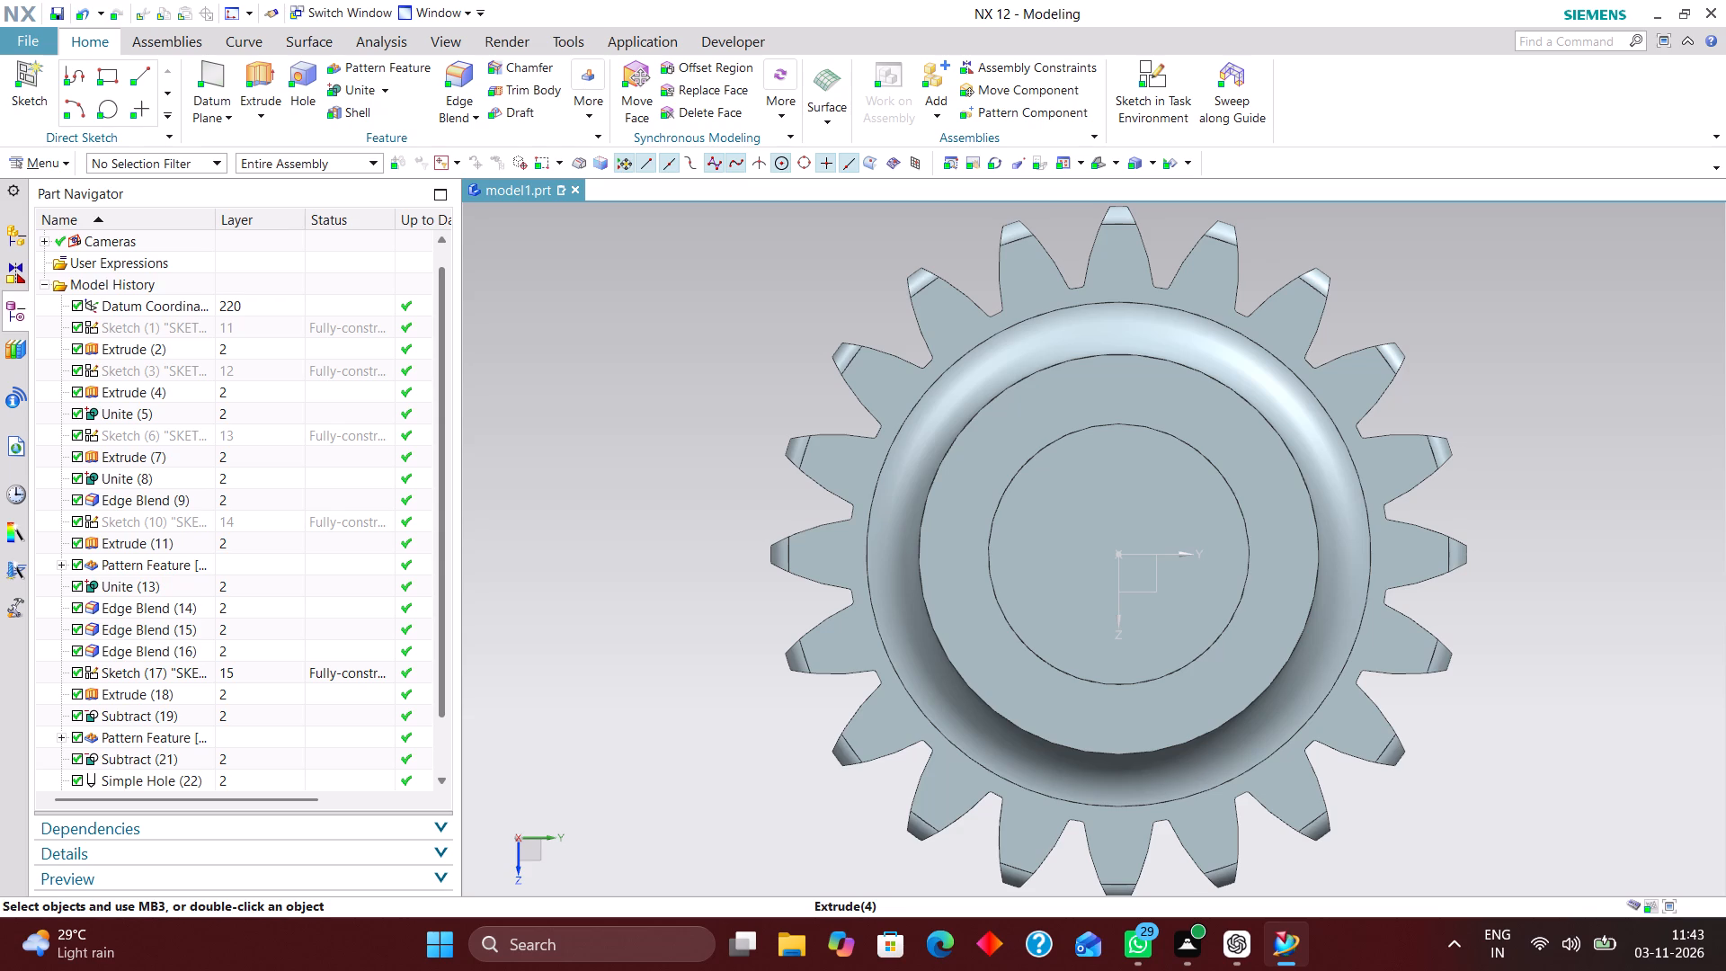
scroll(1388, 567, down, 5)
scroll(1323, 567, up, 4)
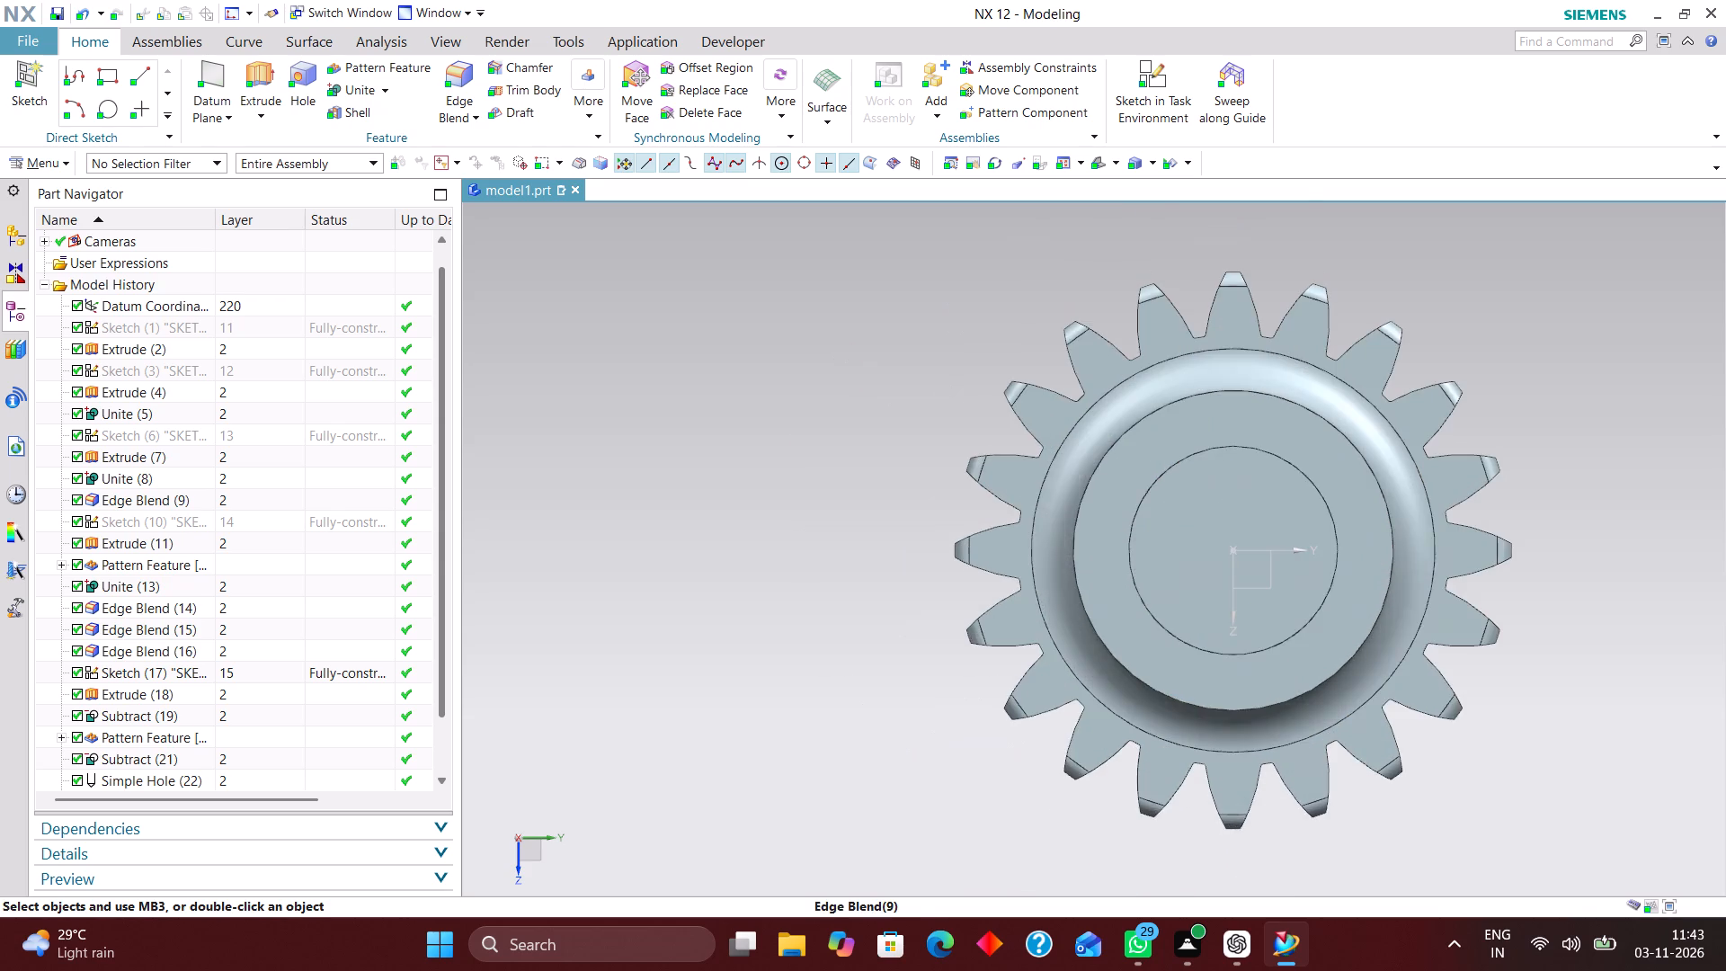
middle_drag(1214, 423, 1286, 416)
scroll(1075, 413, down, 1)
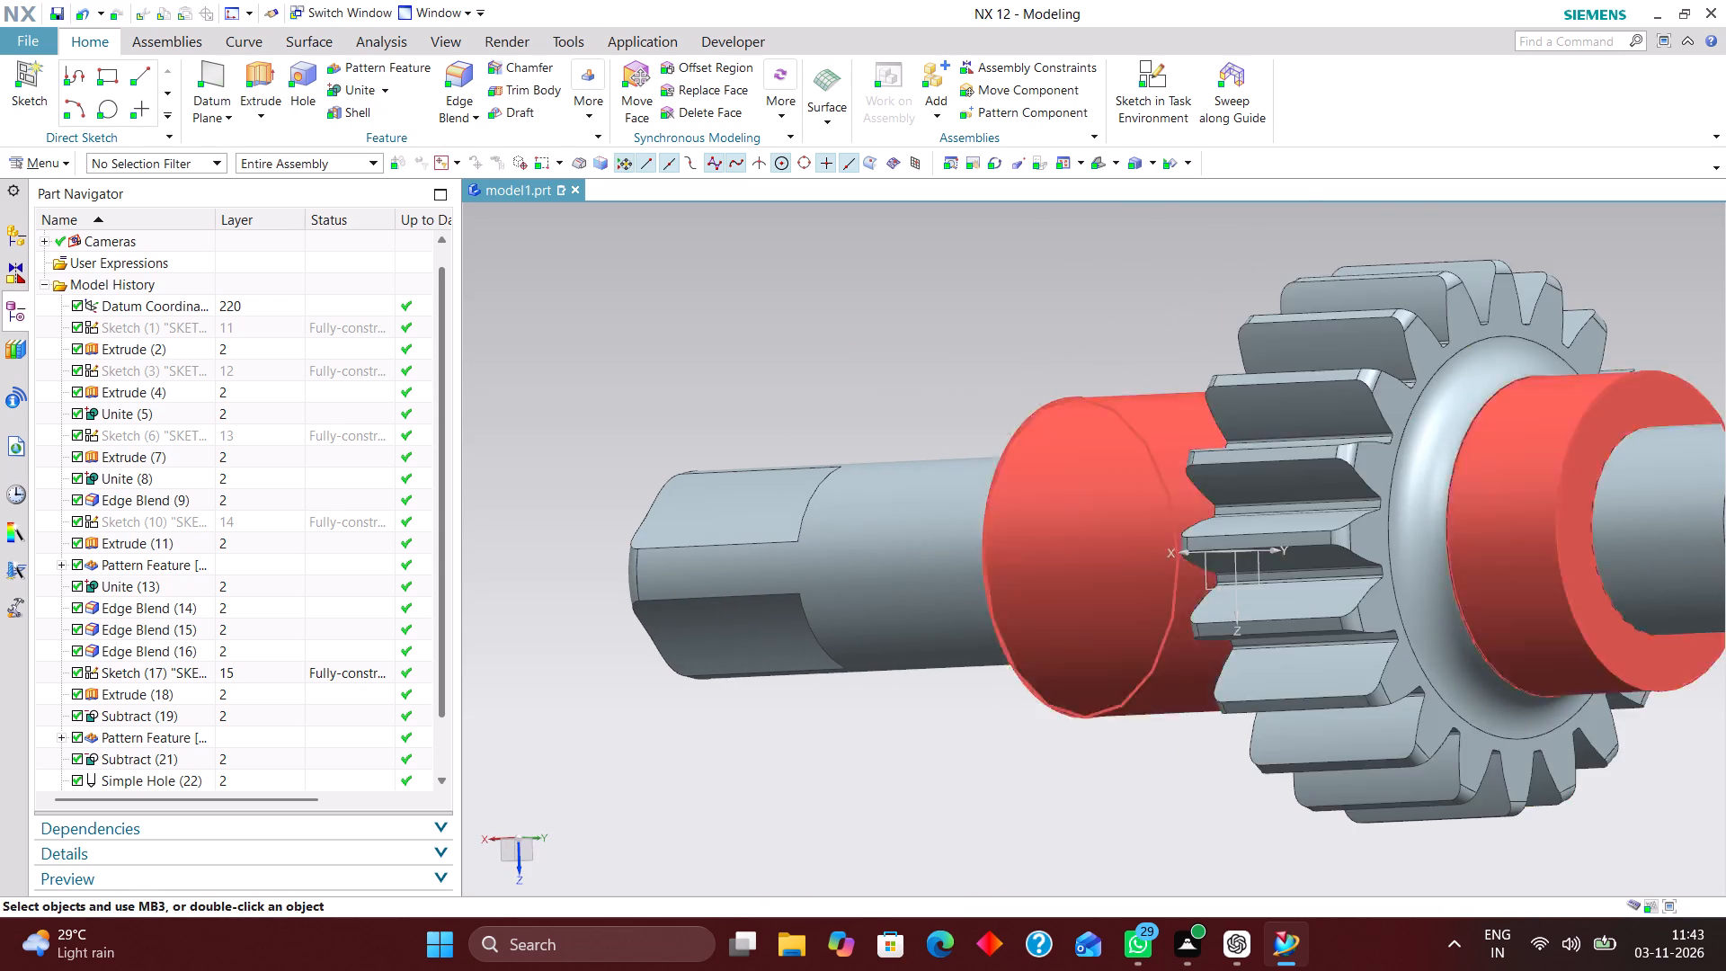
scroll(1076, 412, down, 2)
middle_drag(1509, 461, 1345, 512)
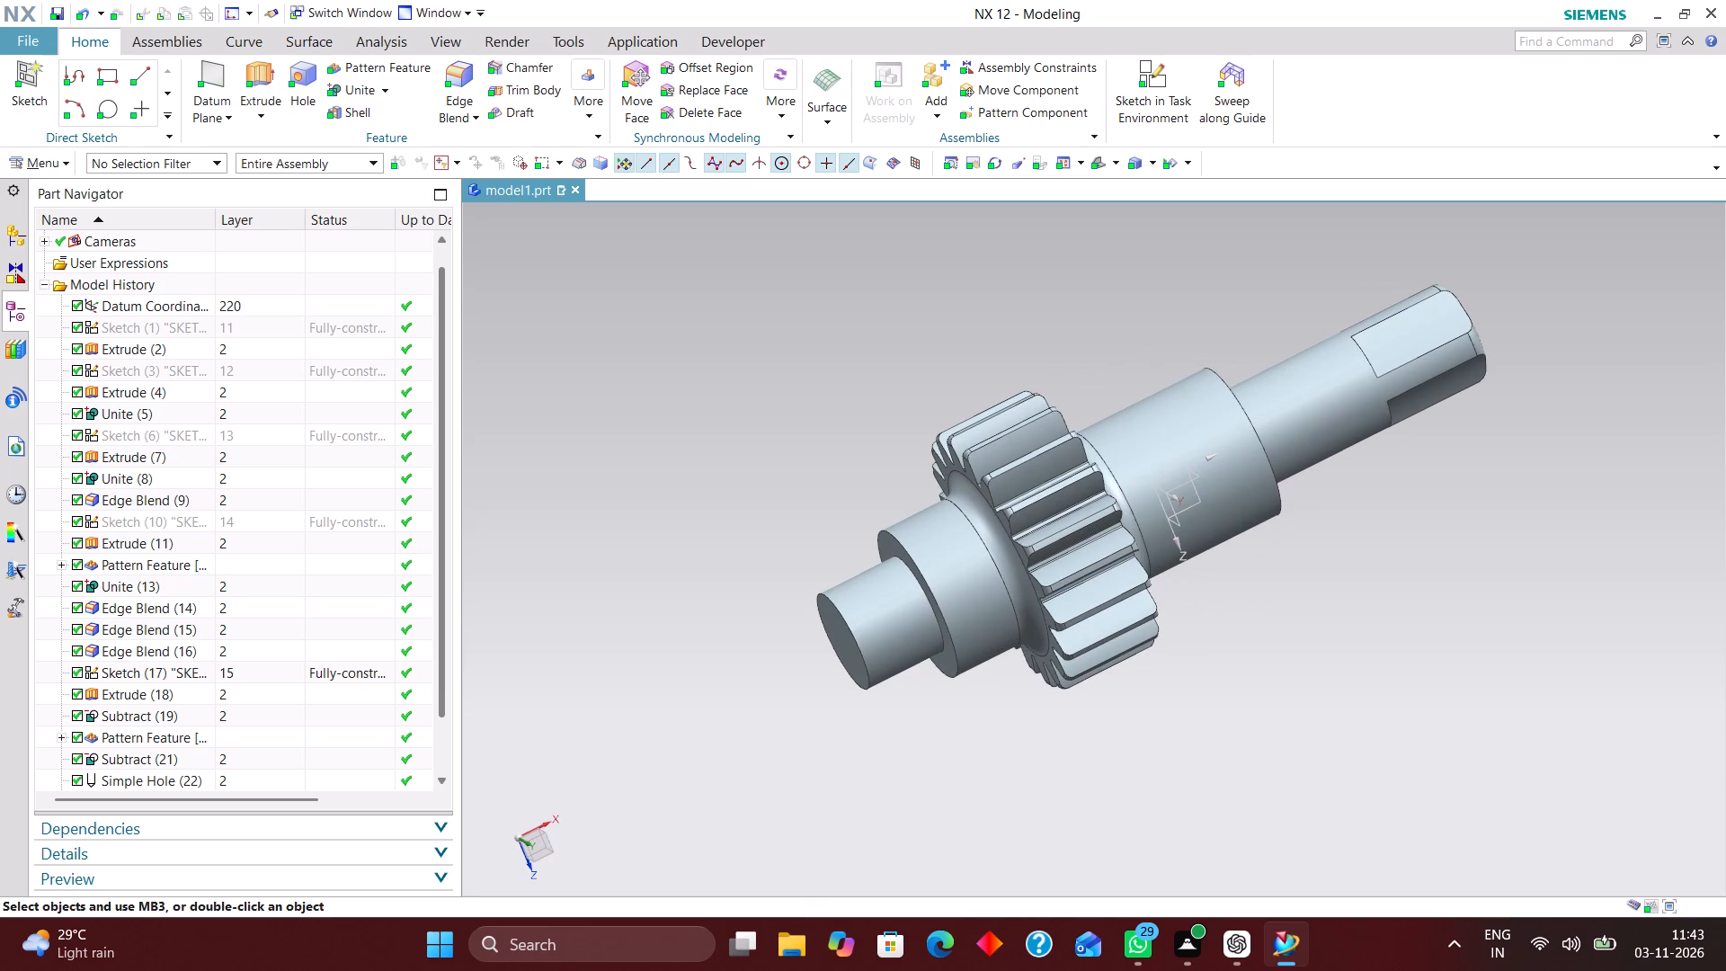
Orient the gear shaft to a standard three-dimensional view and review the end of its model history.
click(1100, 161)
scroll(1297, 426, down, 2)
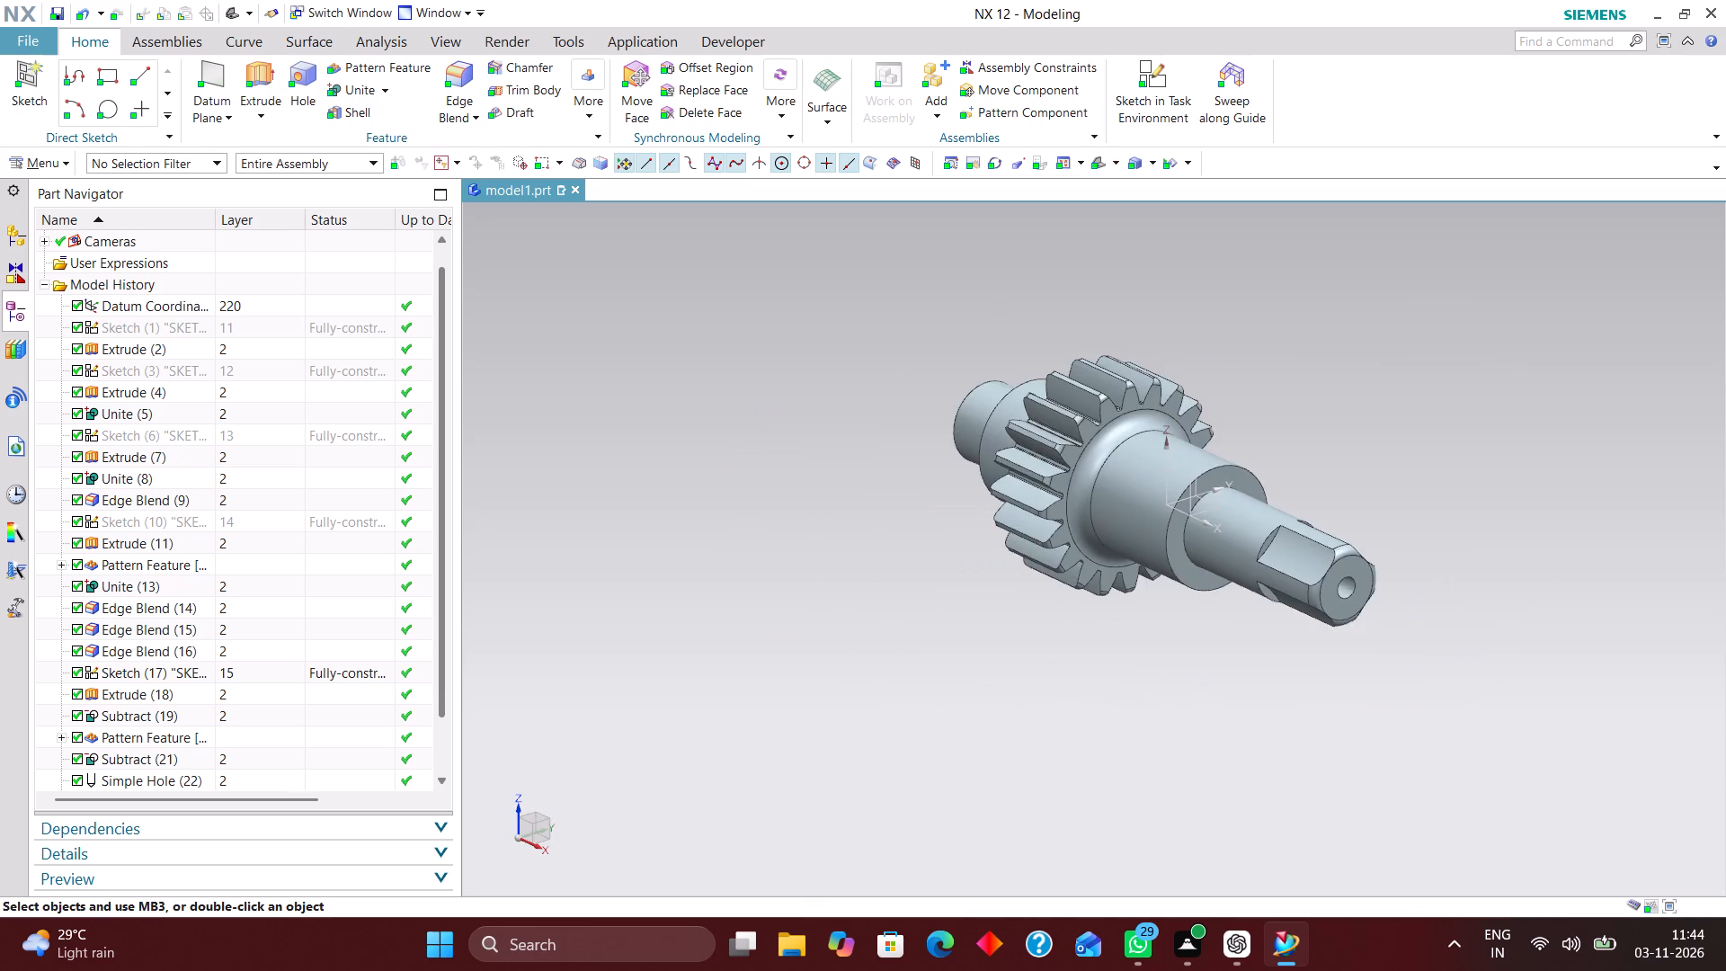
scroll(1312, 478, up, 2)
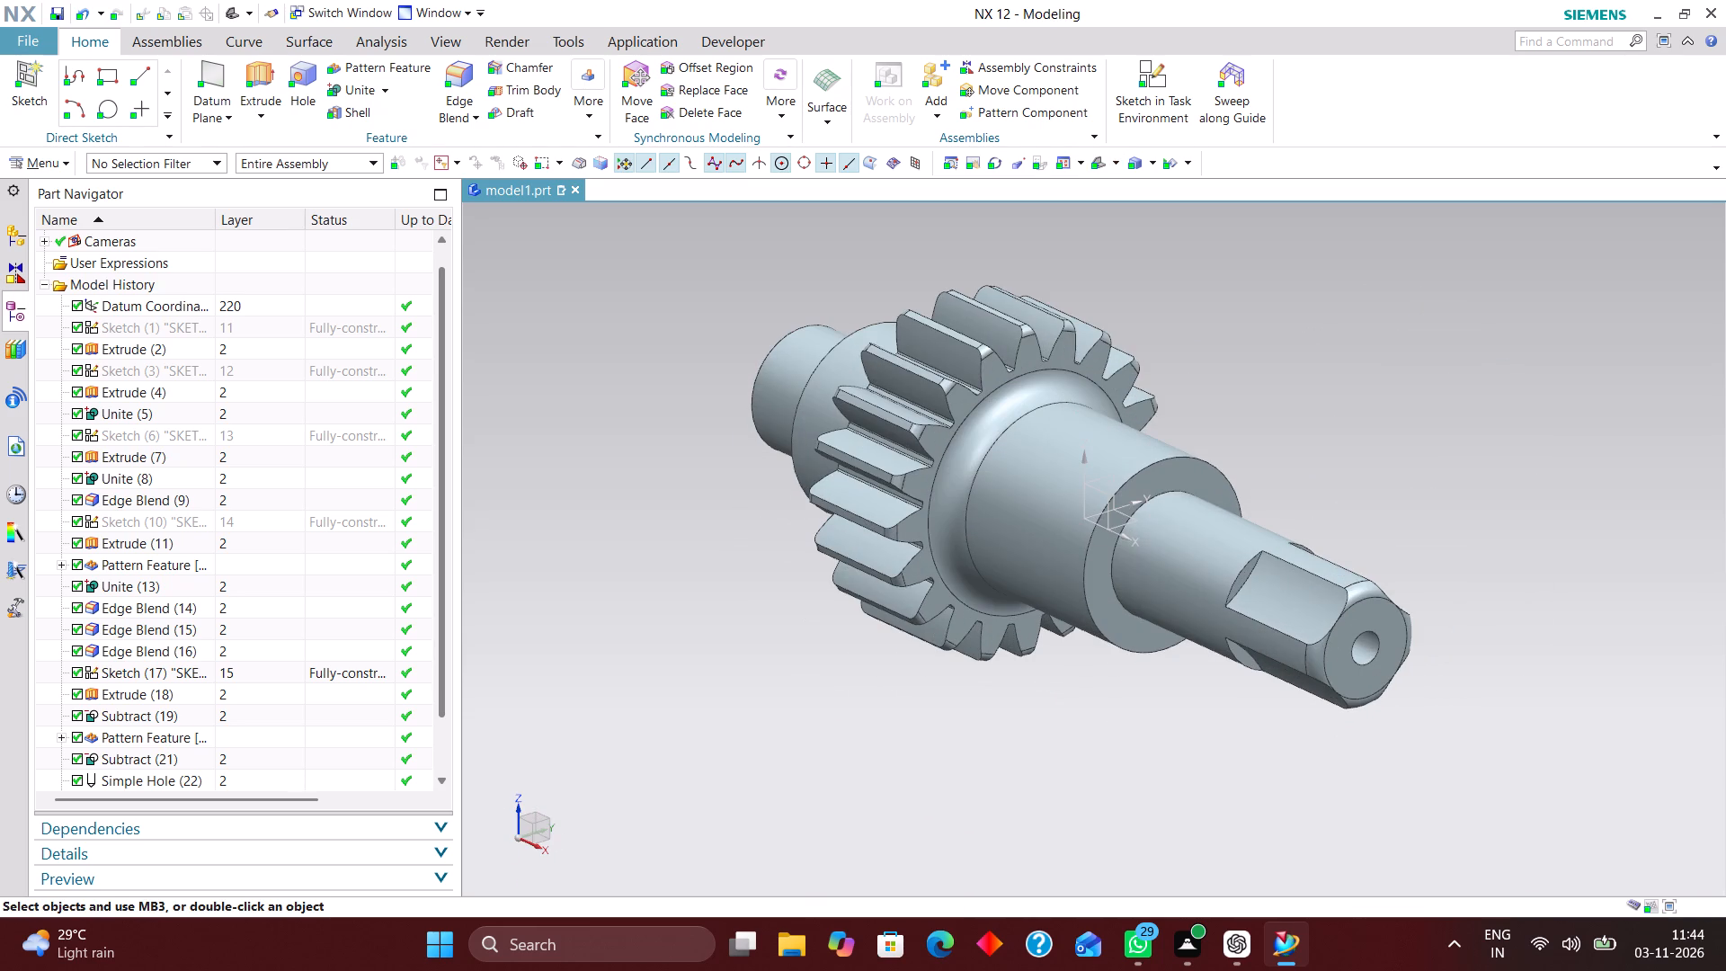
scroll(152, 474, down, 3)
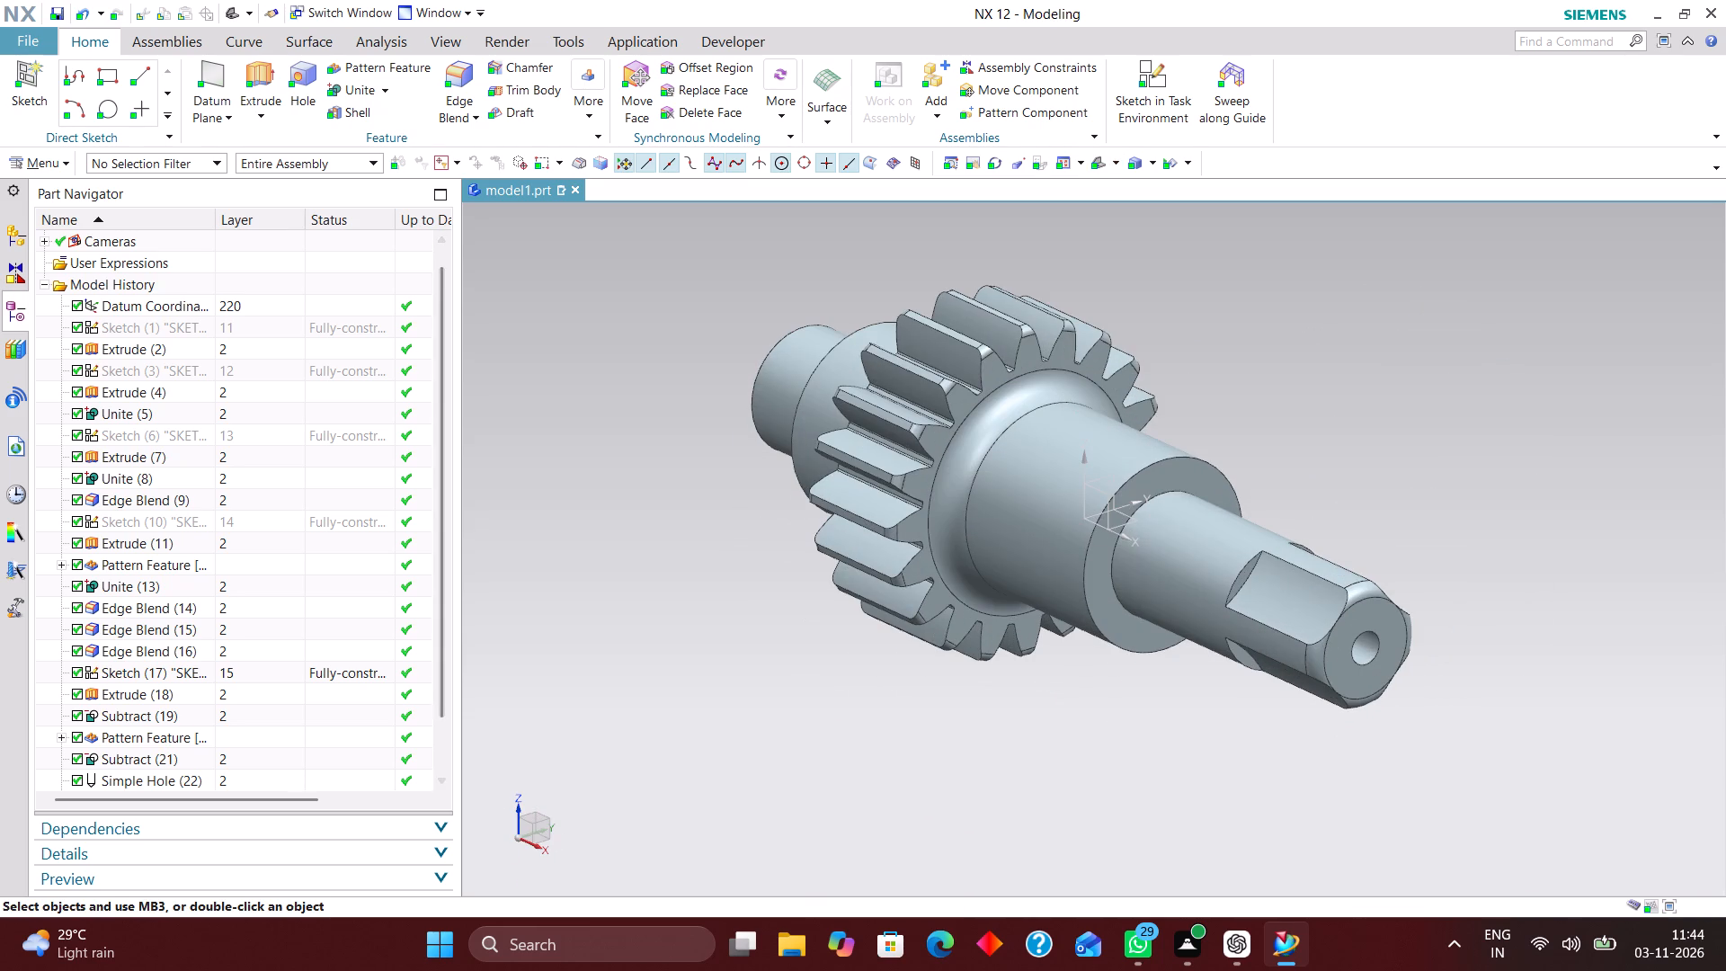
scroll(156, 480, down, 2)
scroll(191, 554, up, 5)
scroll(206, 425, down, 4)
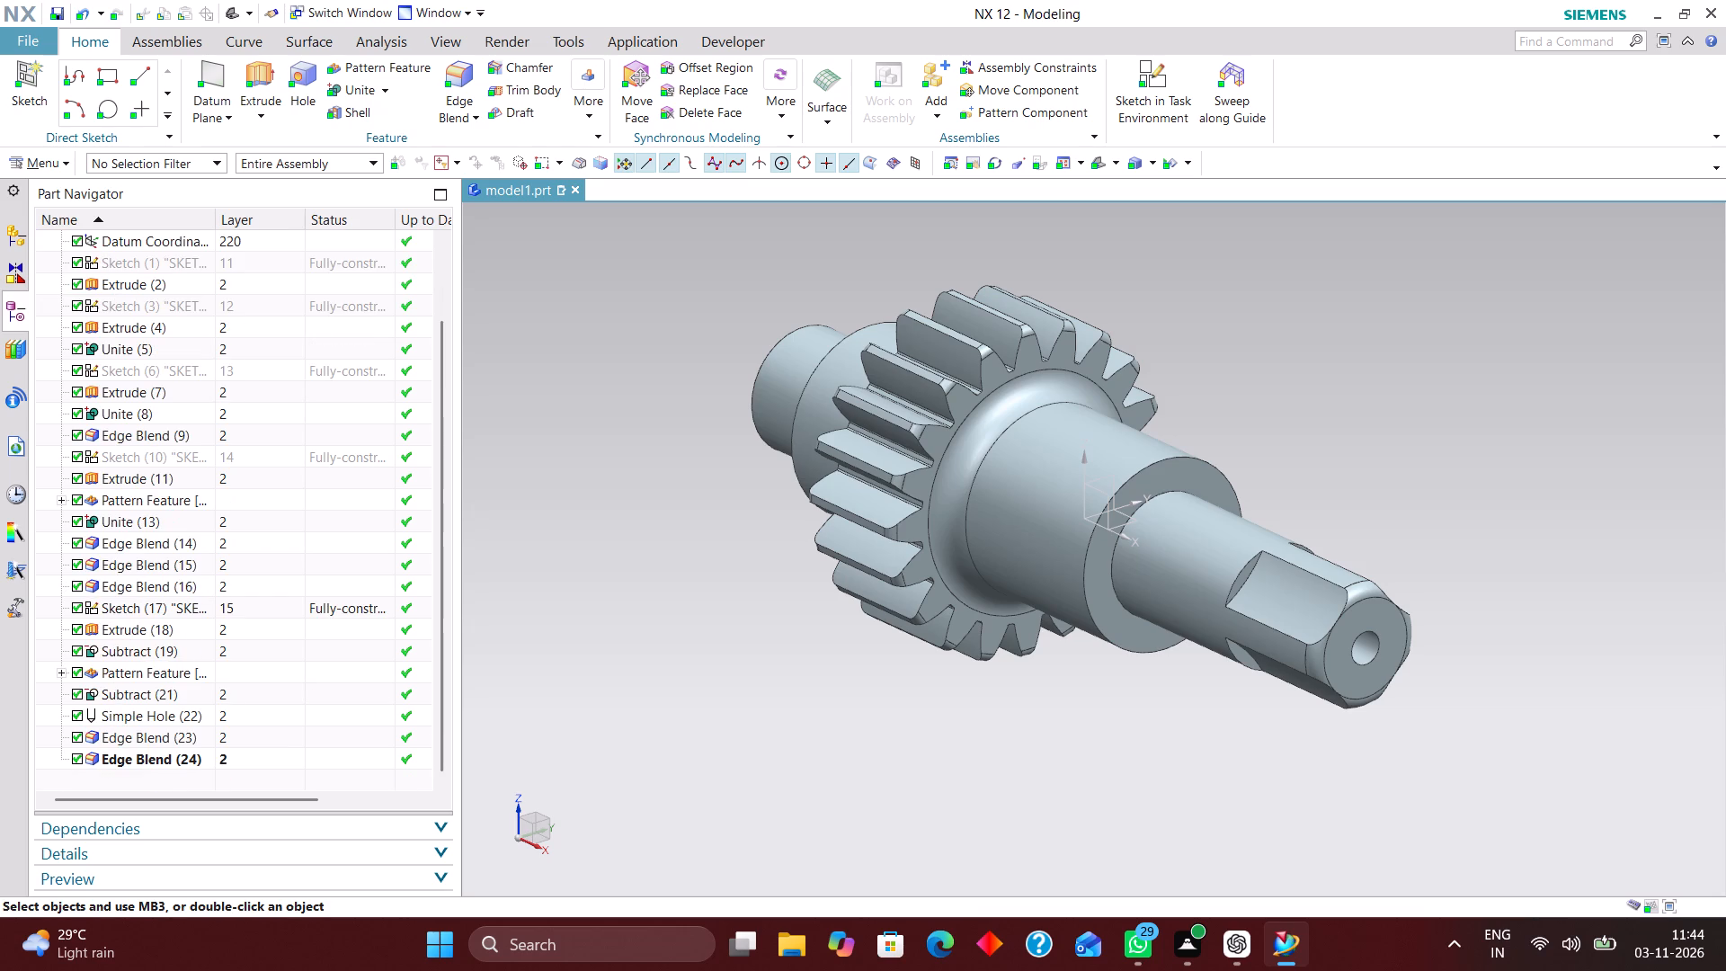
scroll(208, 427, down, 1)
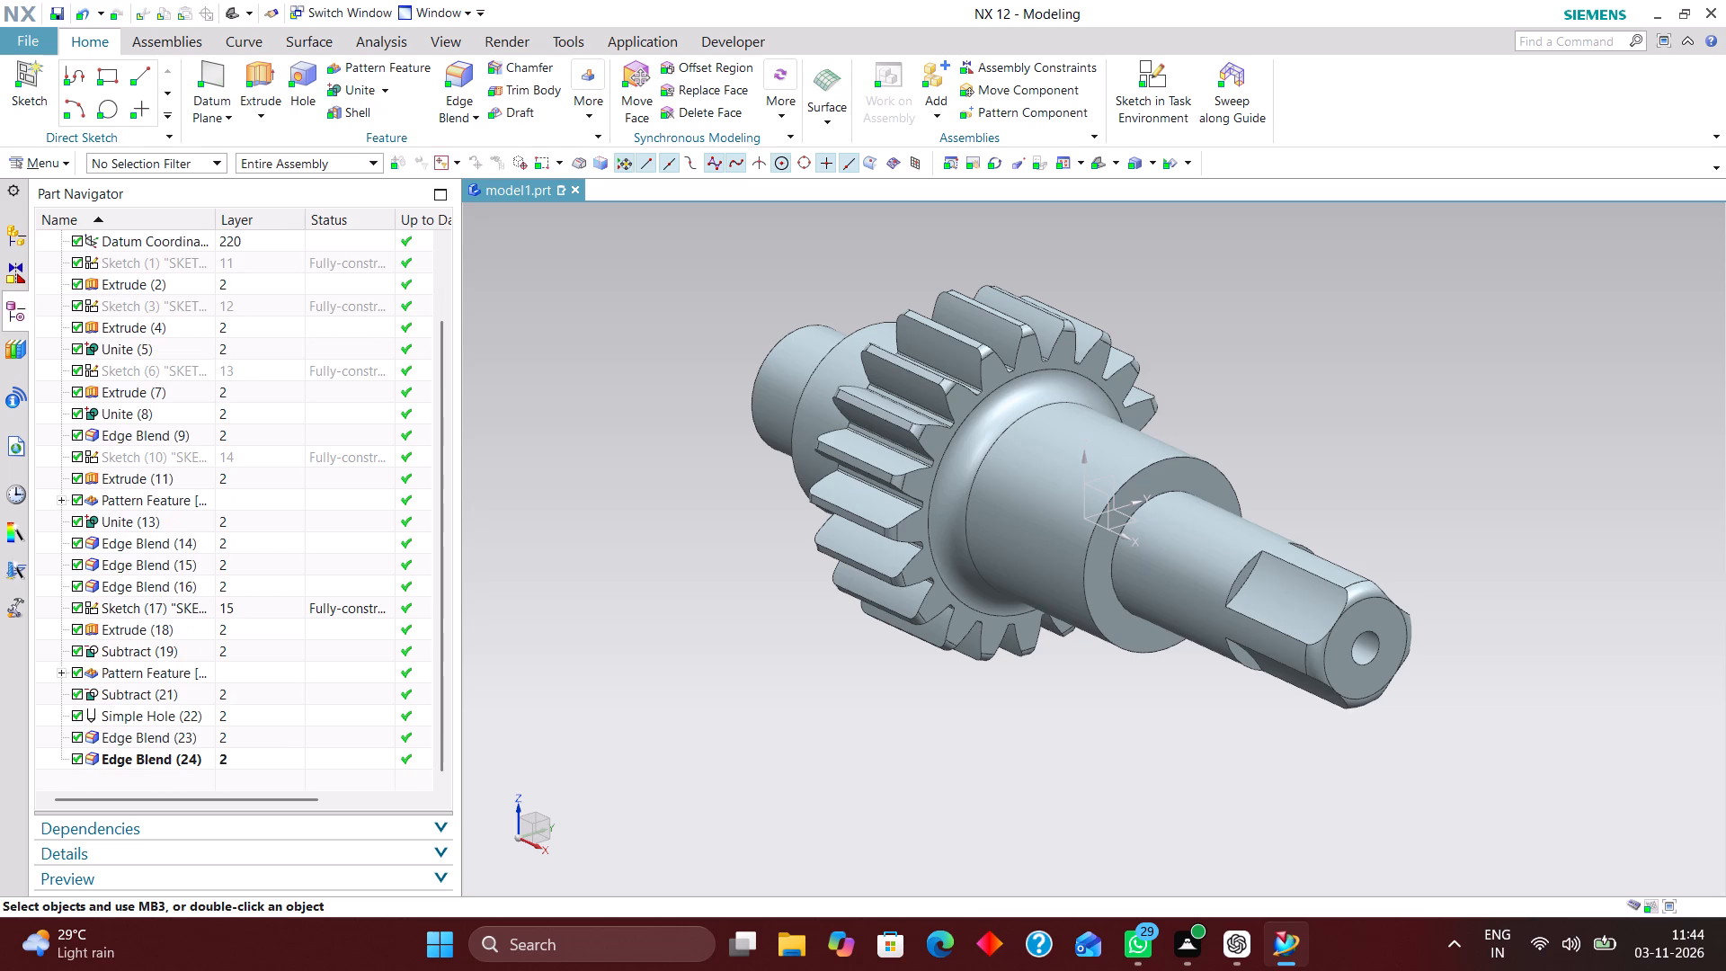
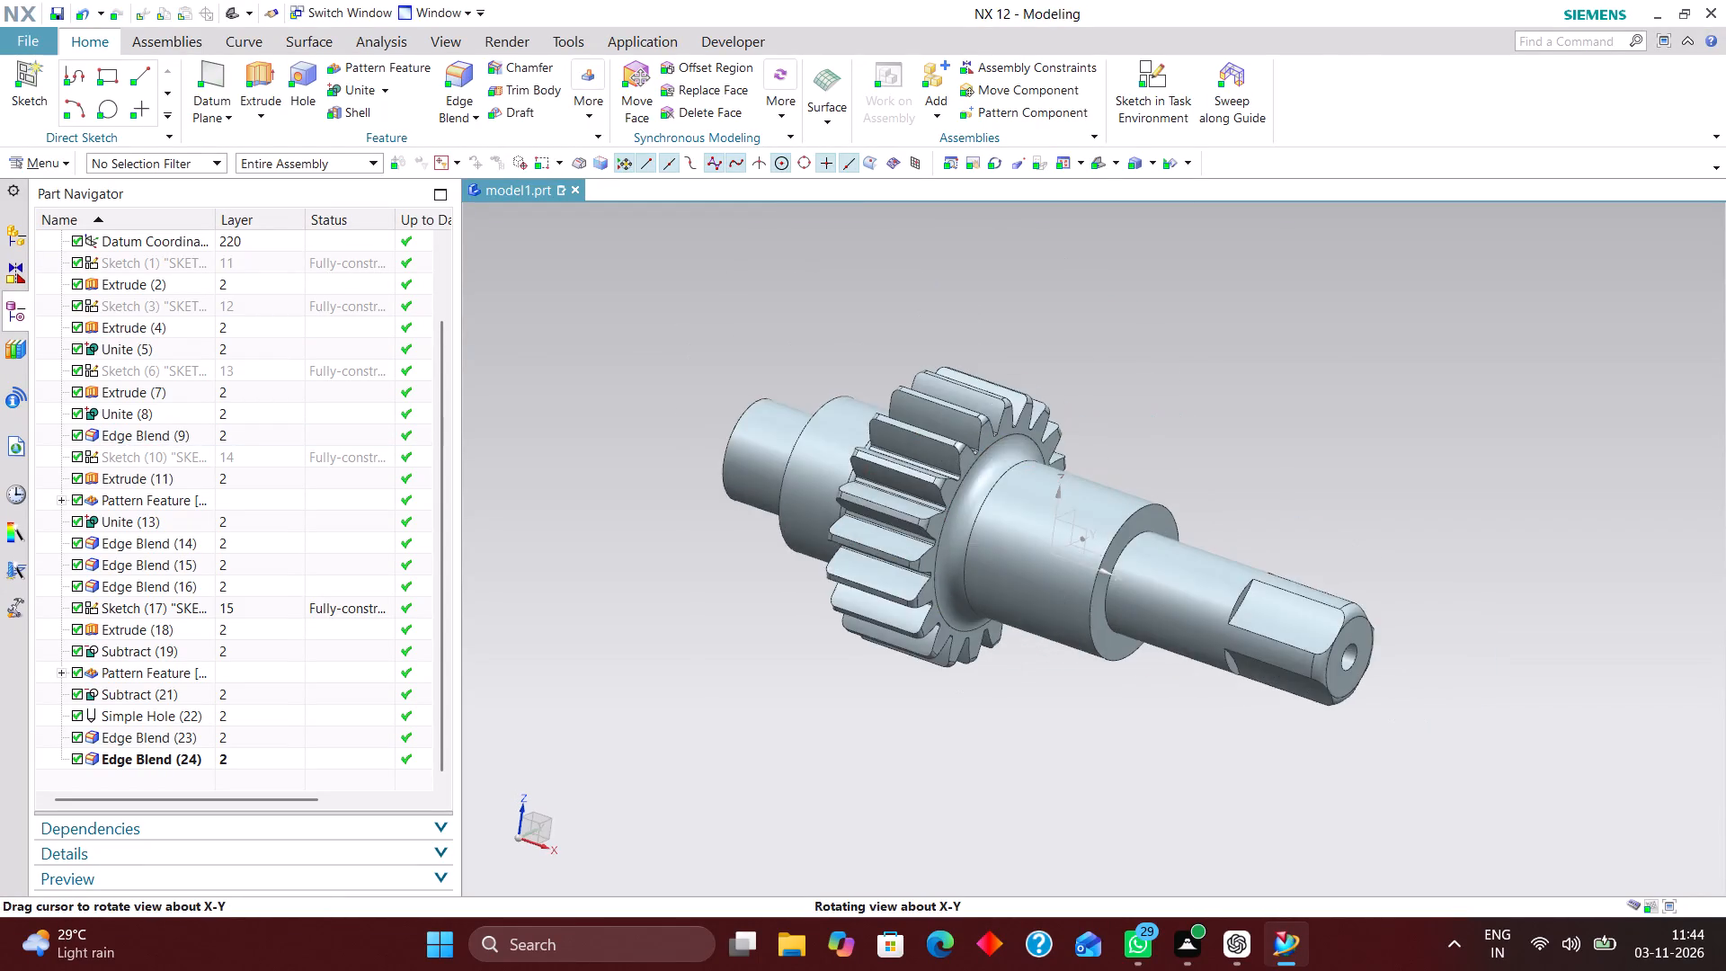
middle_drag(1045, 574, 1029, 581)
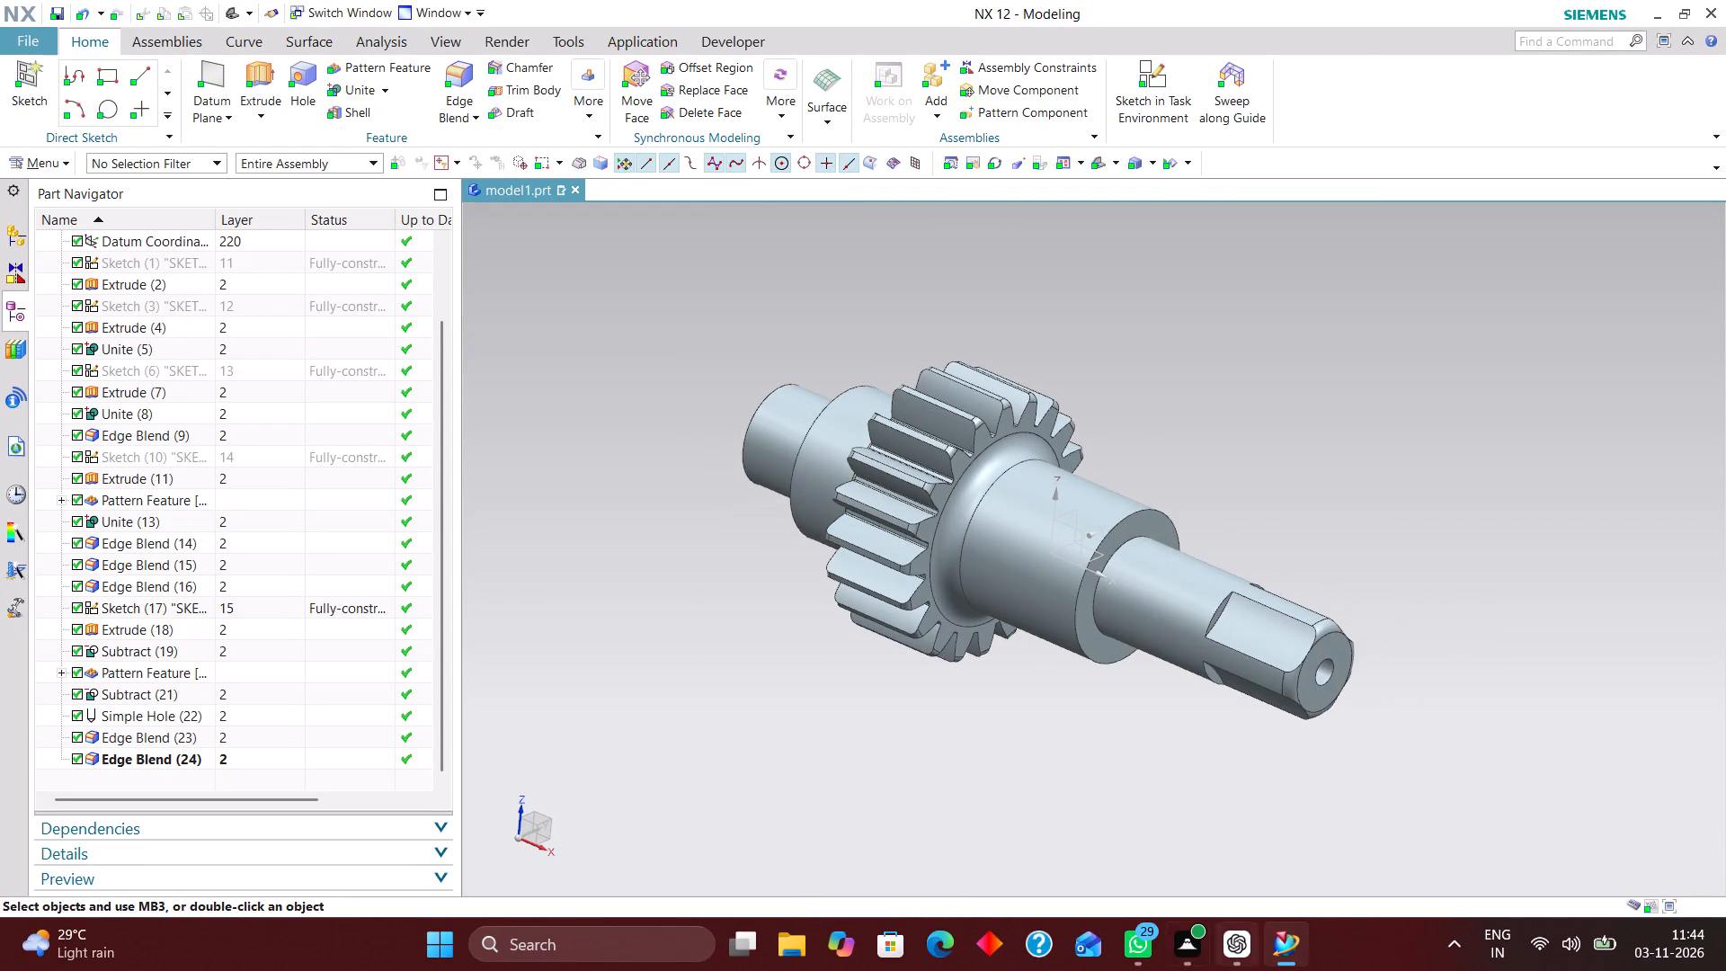
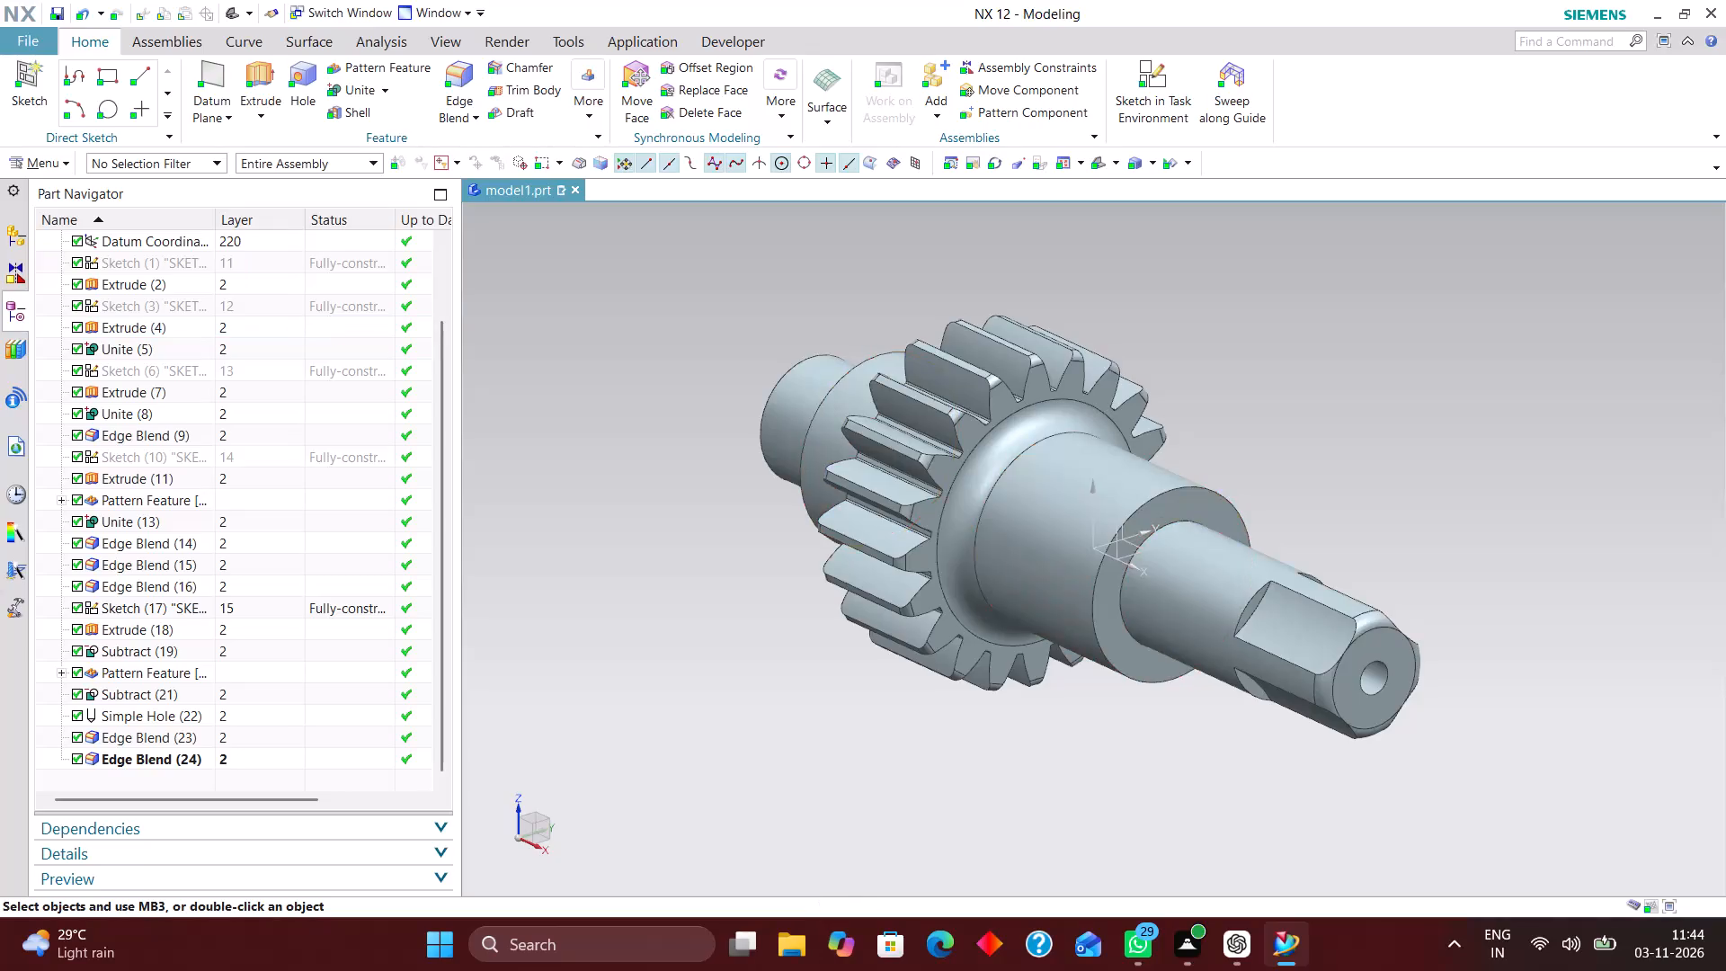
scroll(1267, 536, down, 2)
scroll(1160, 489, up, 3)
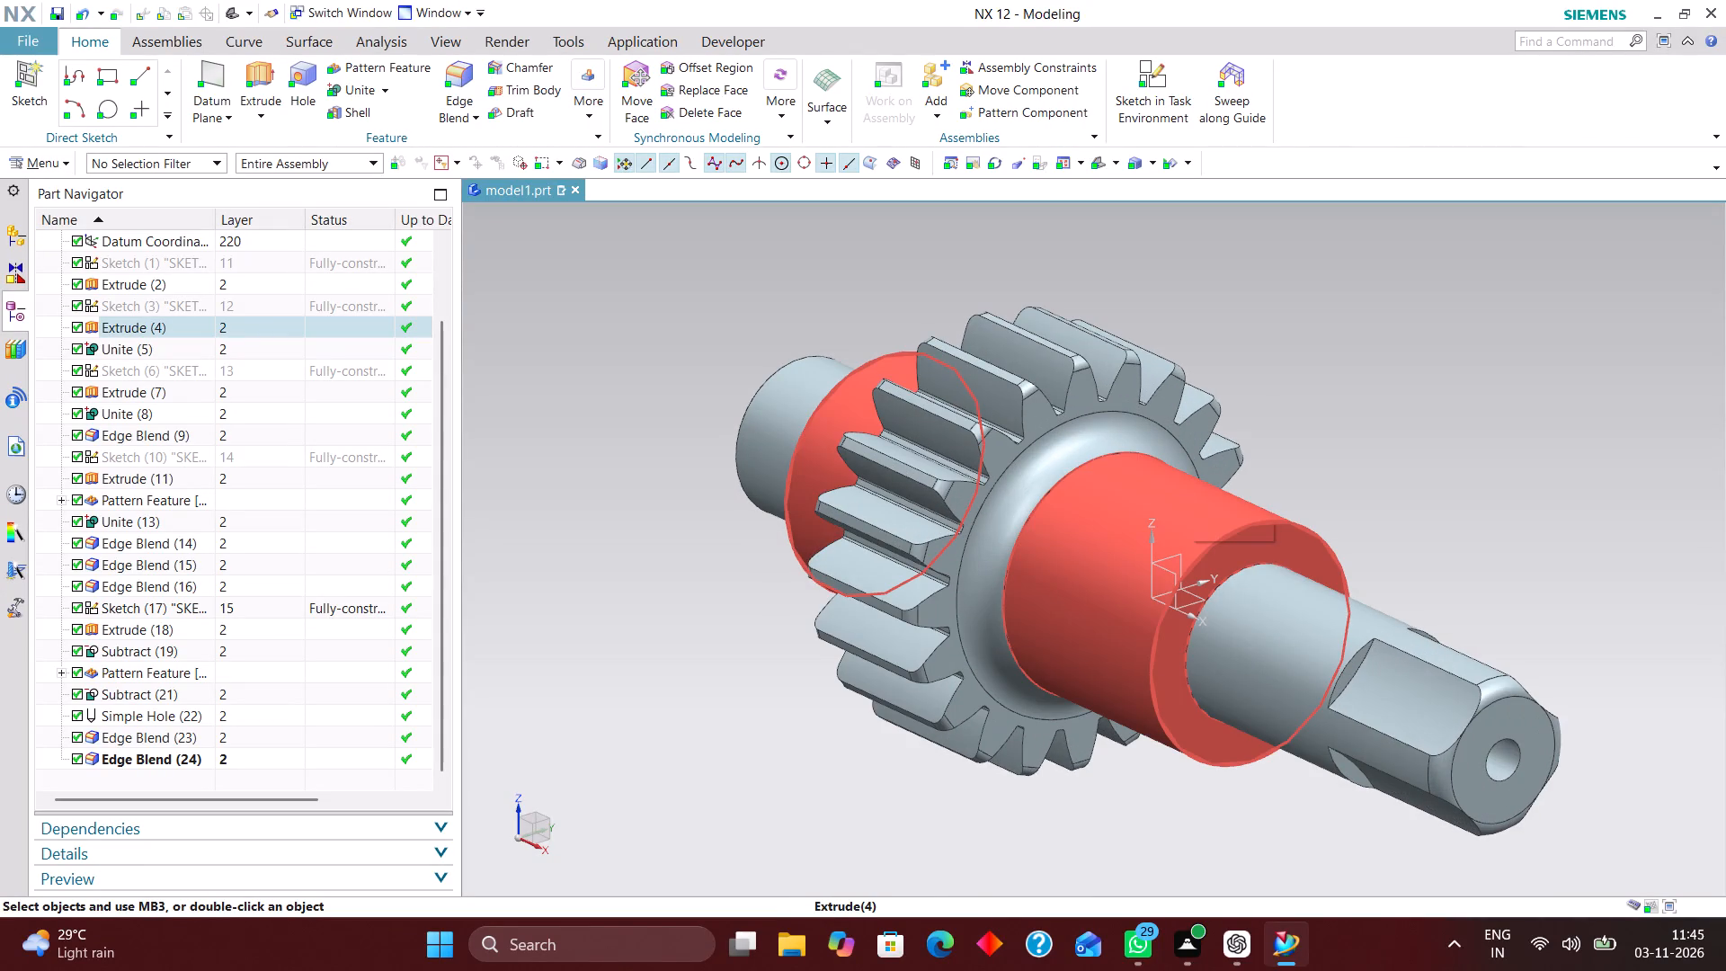
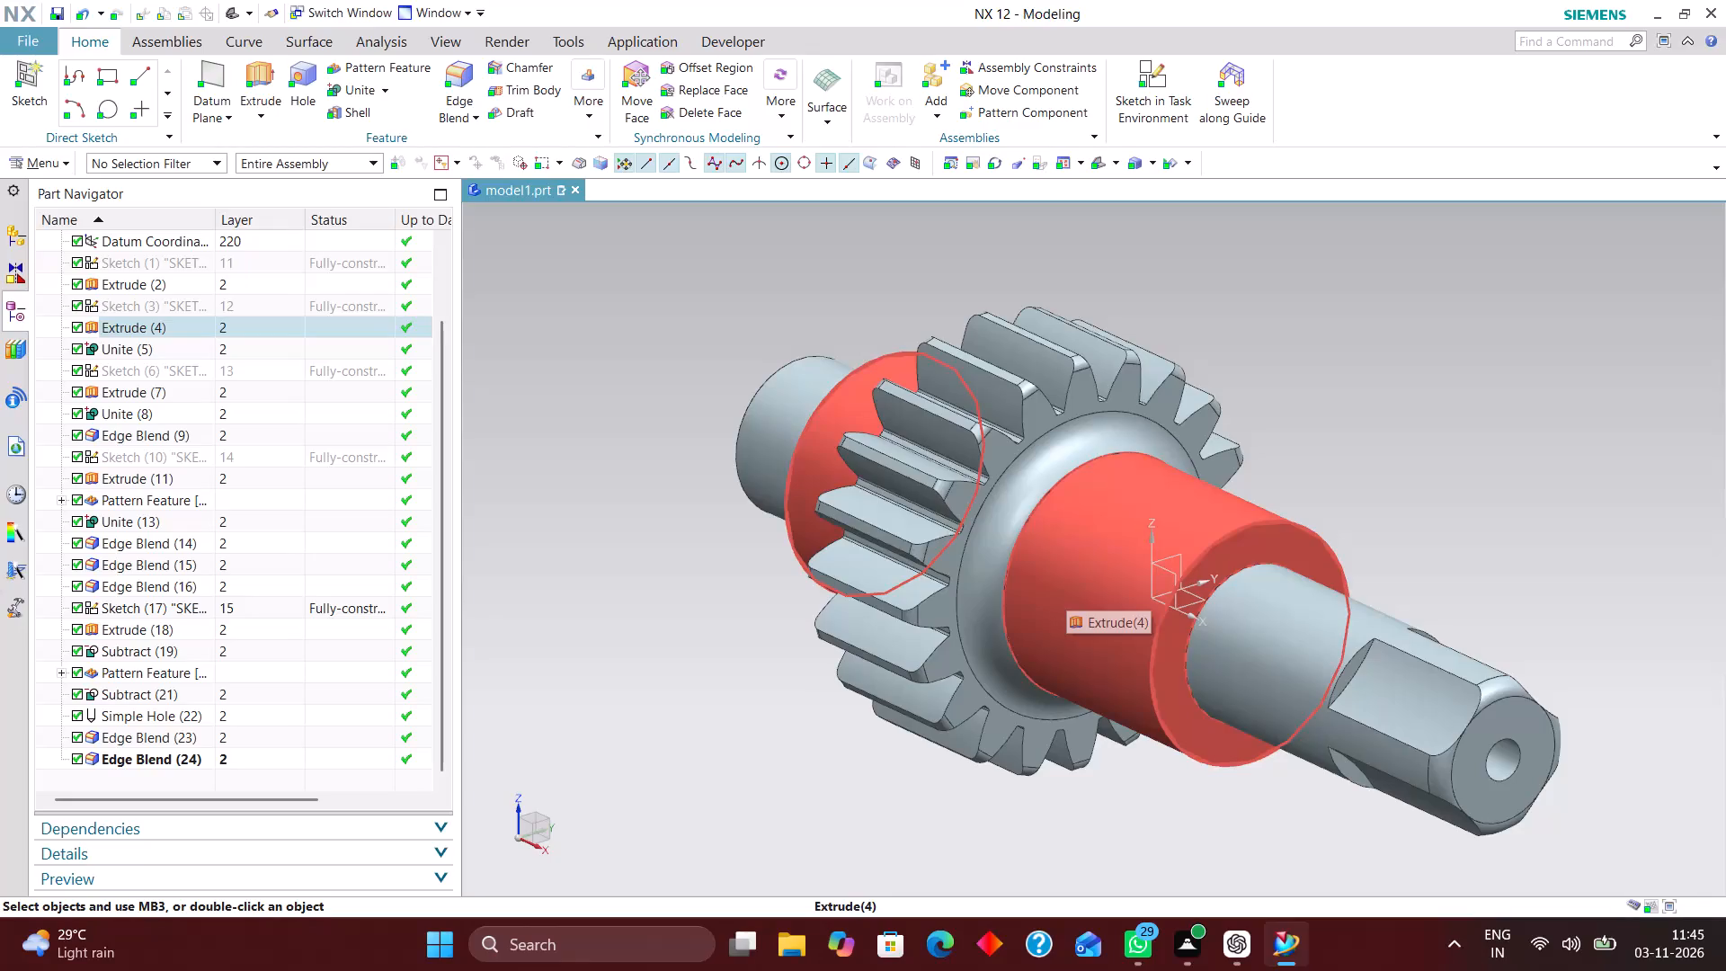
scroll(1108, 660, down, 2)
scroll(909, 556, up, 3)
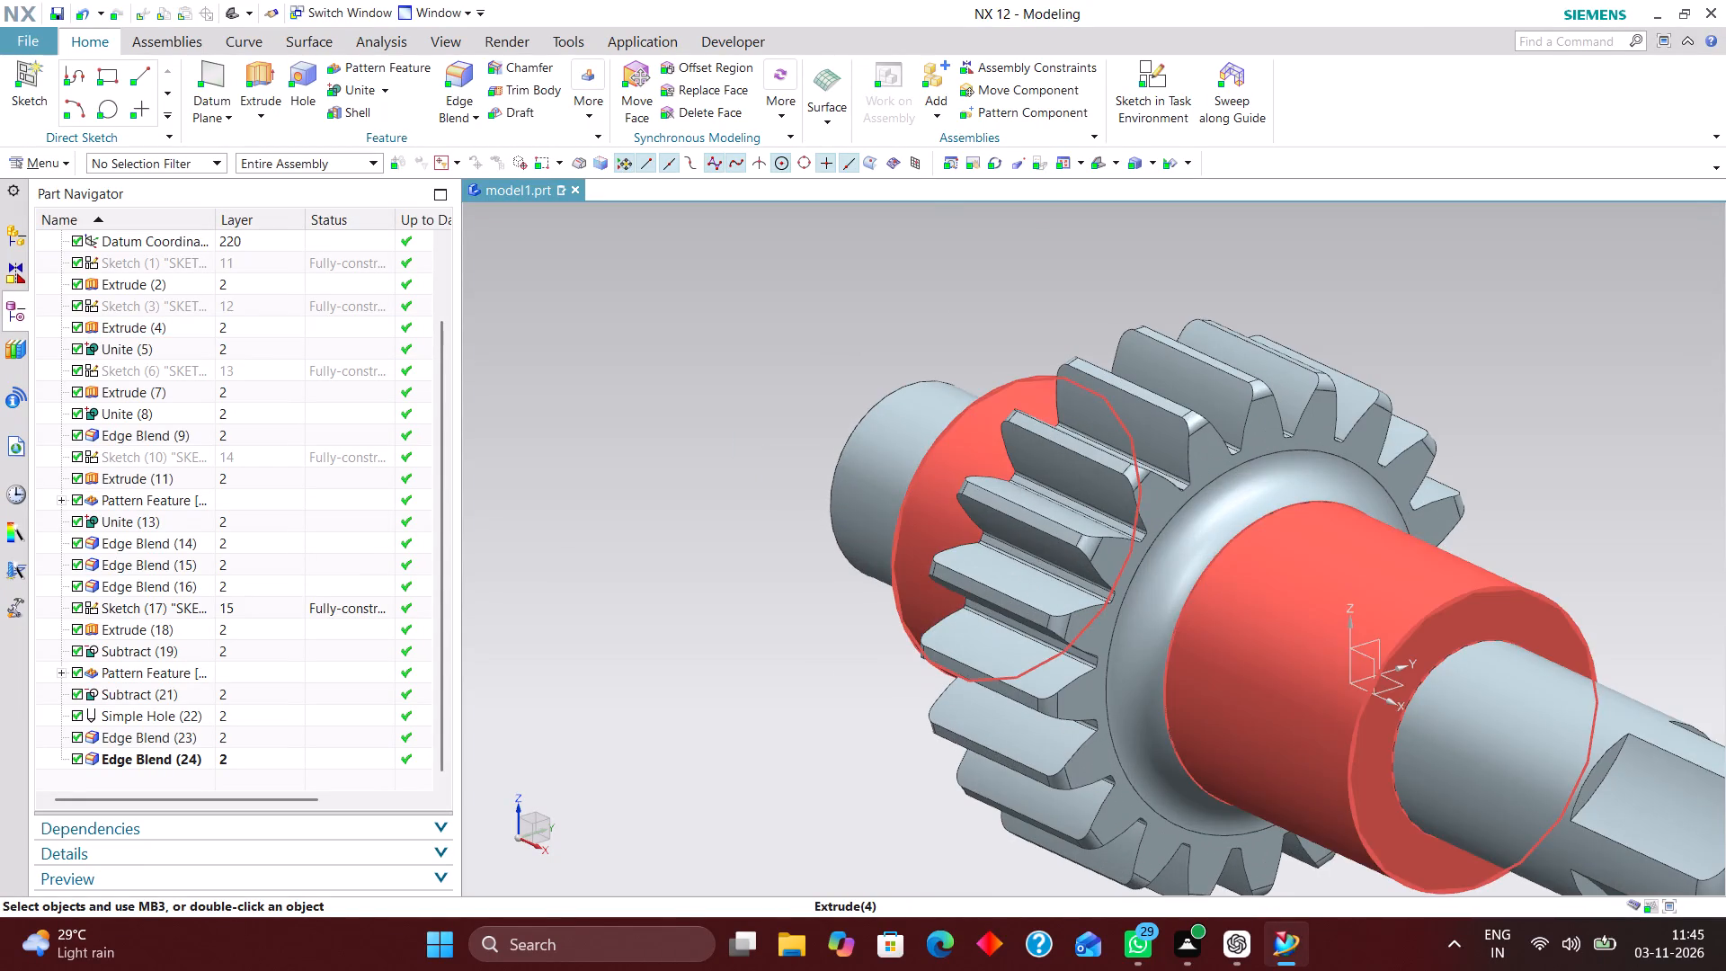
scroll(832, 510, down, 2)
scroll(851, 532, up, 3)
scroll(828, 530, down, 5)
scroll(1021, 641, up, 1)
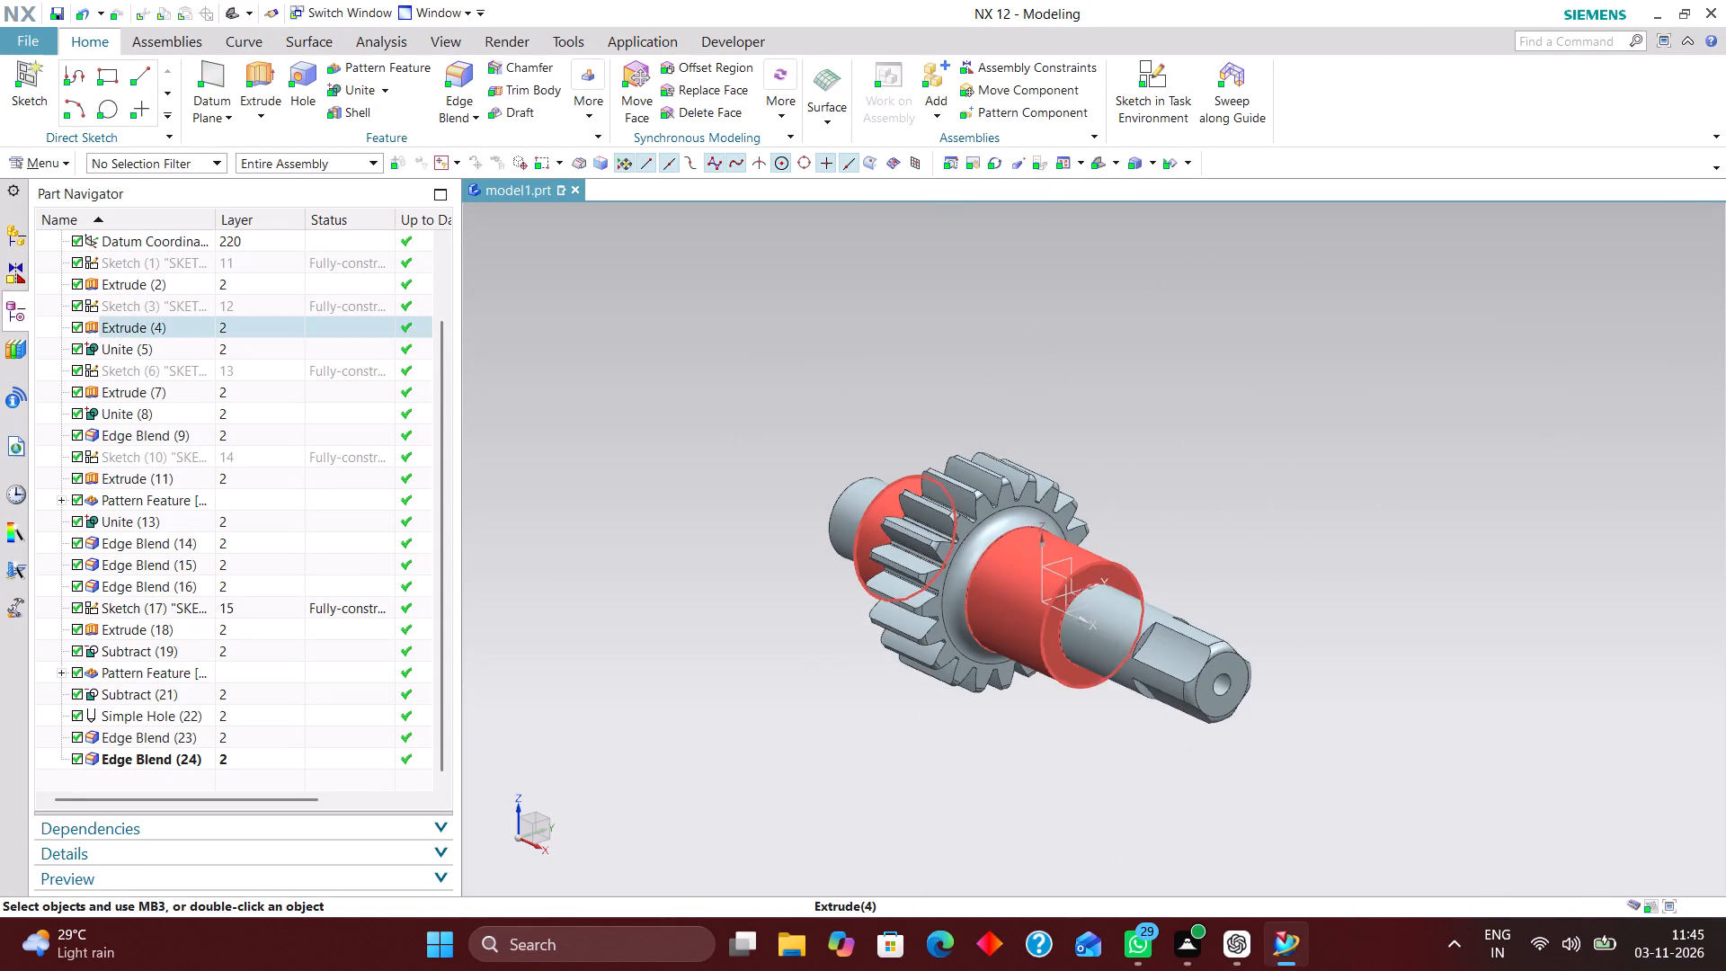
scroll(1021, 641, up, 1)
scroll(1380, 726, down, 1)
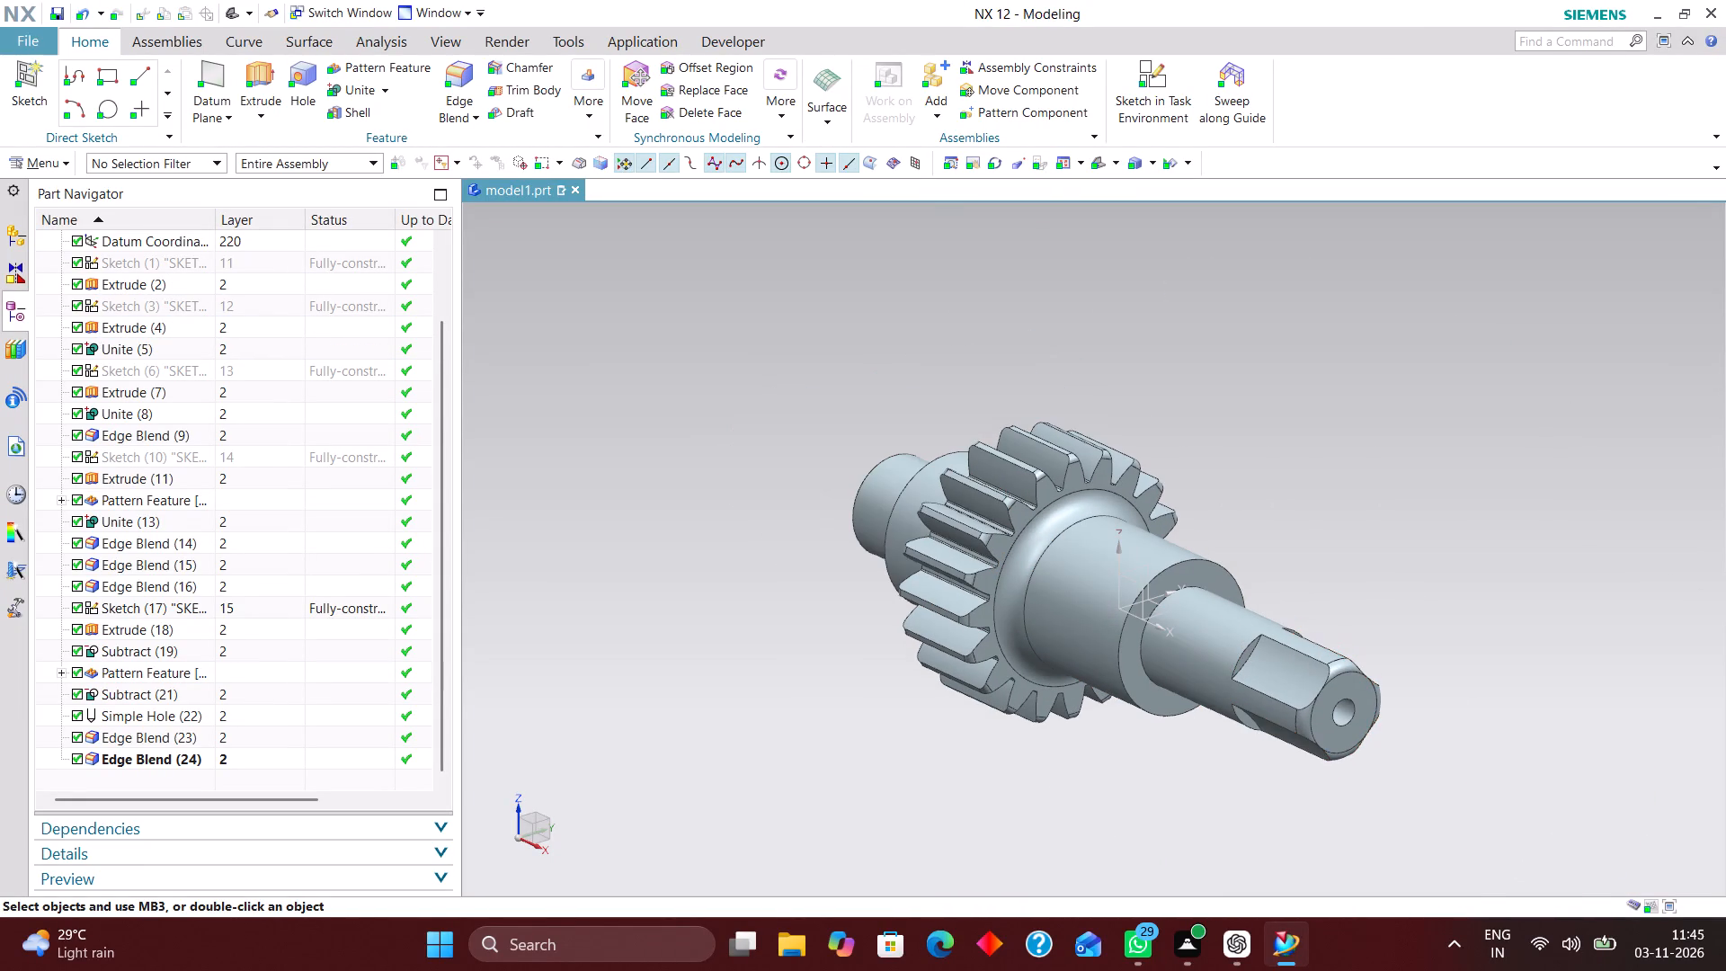
Assign the library material Steel to the gear shaft's solid body.
click(55, 163)
click(77, 290)
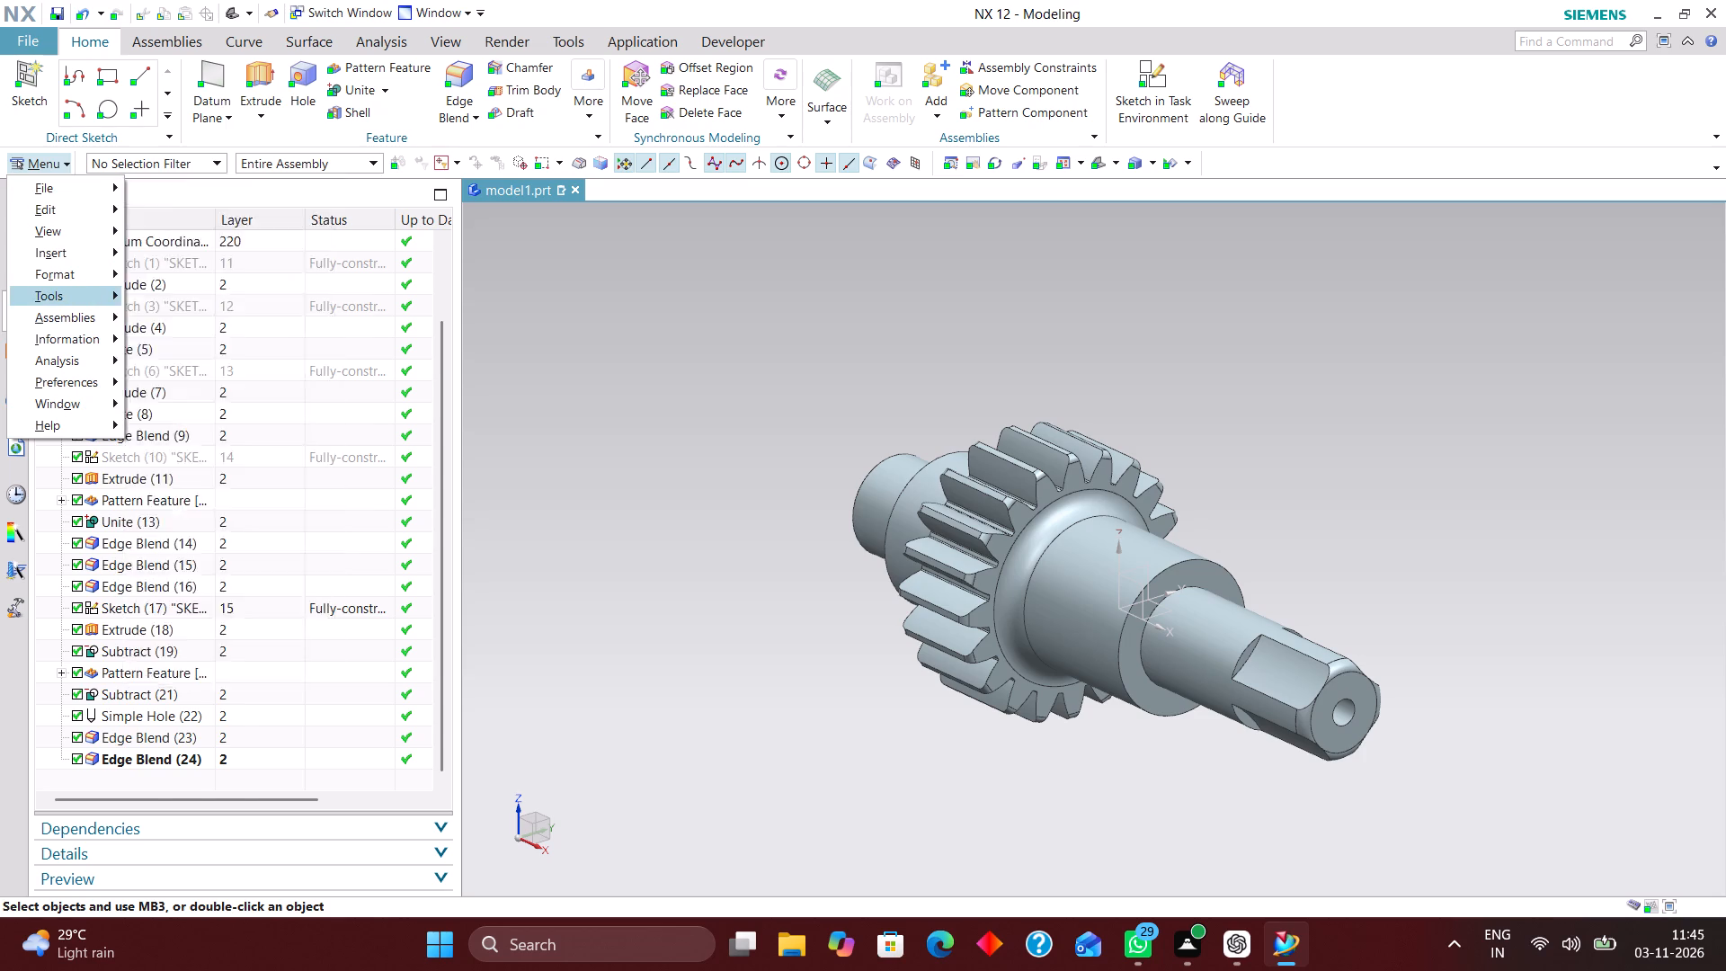
click(236, 161)
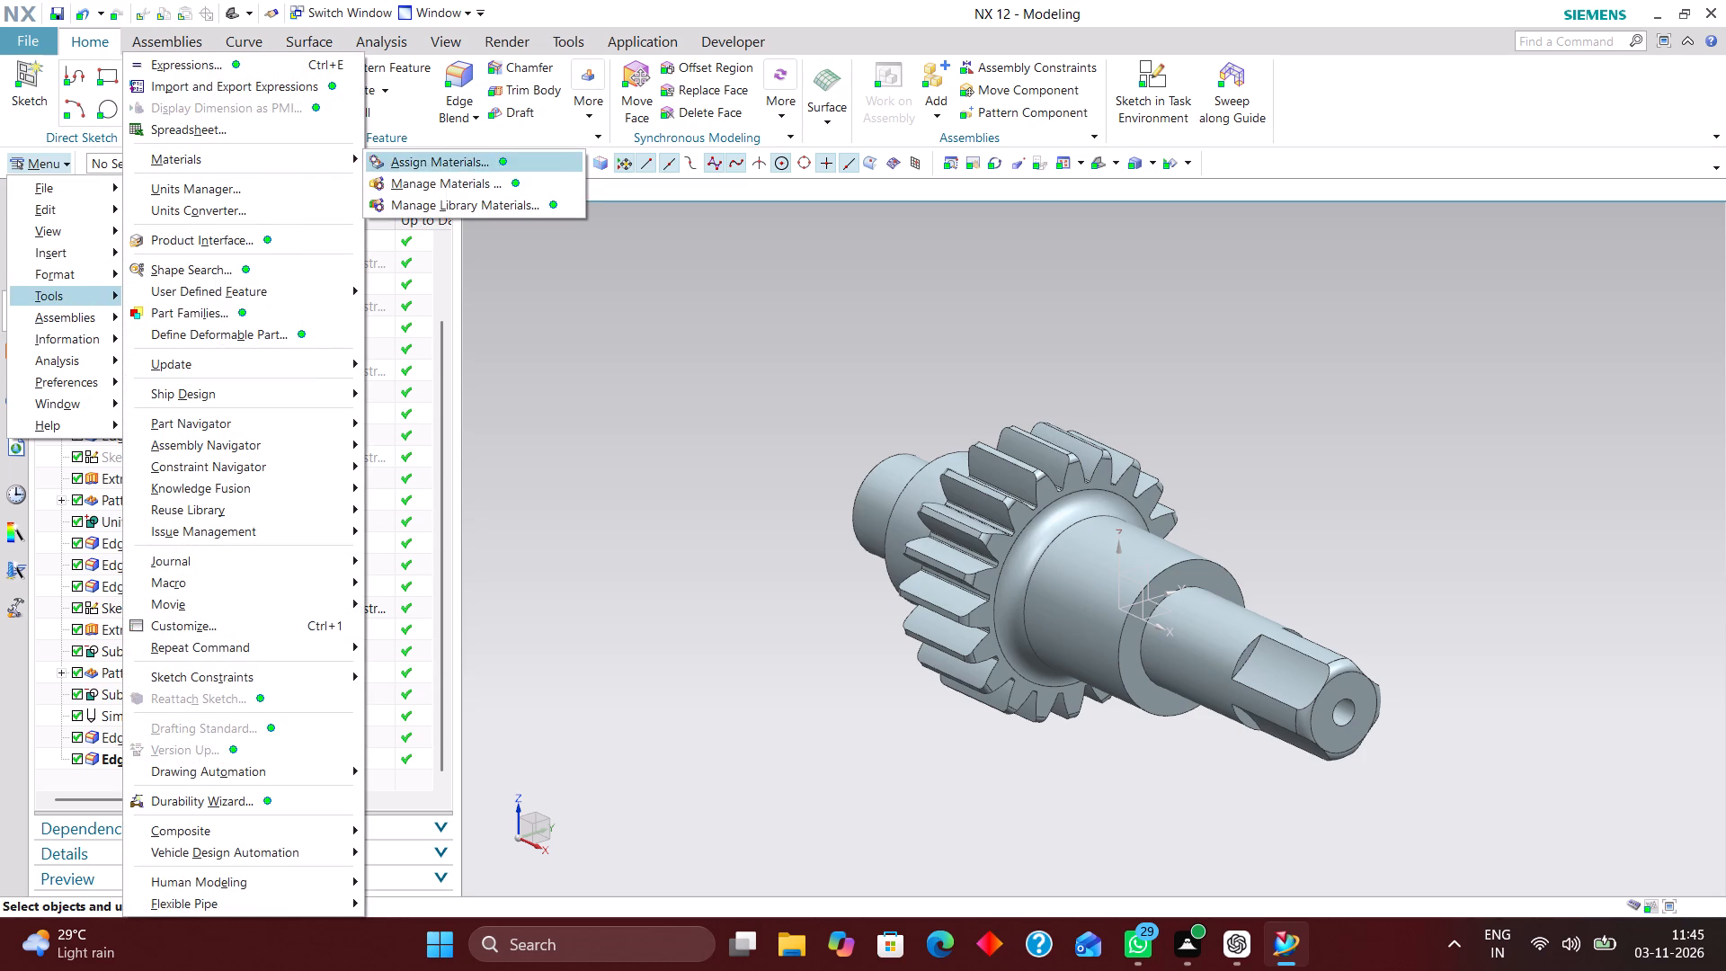
click(423, 165)
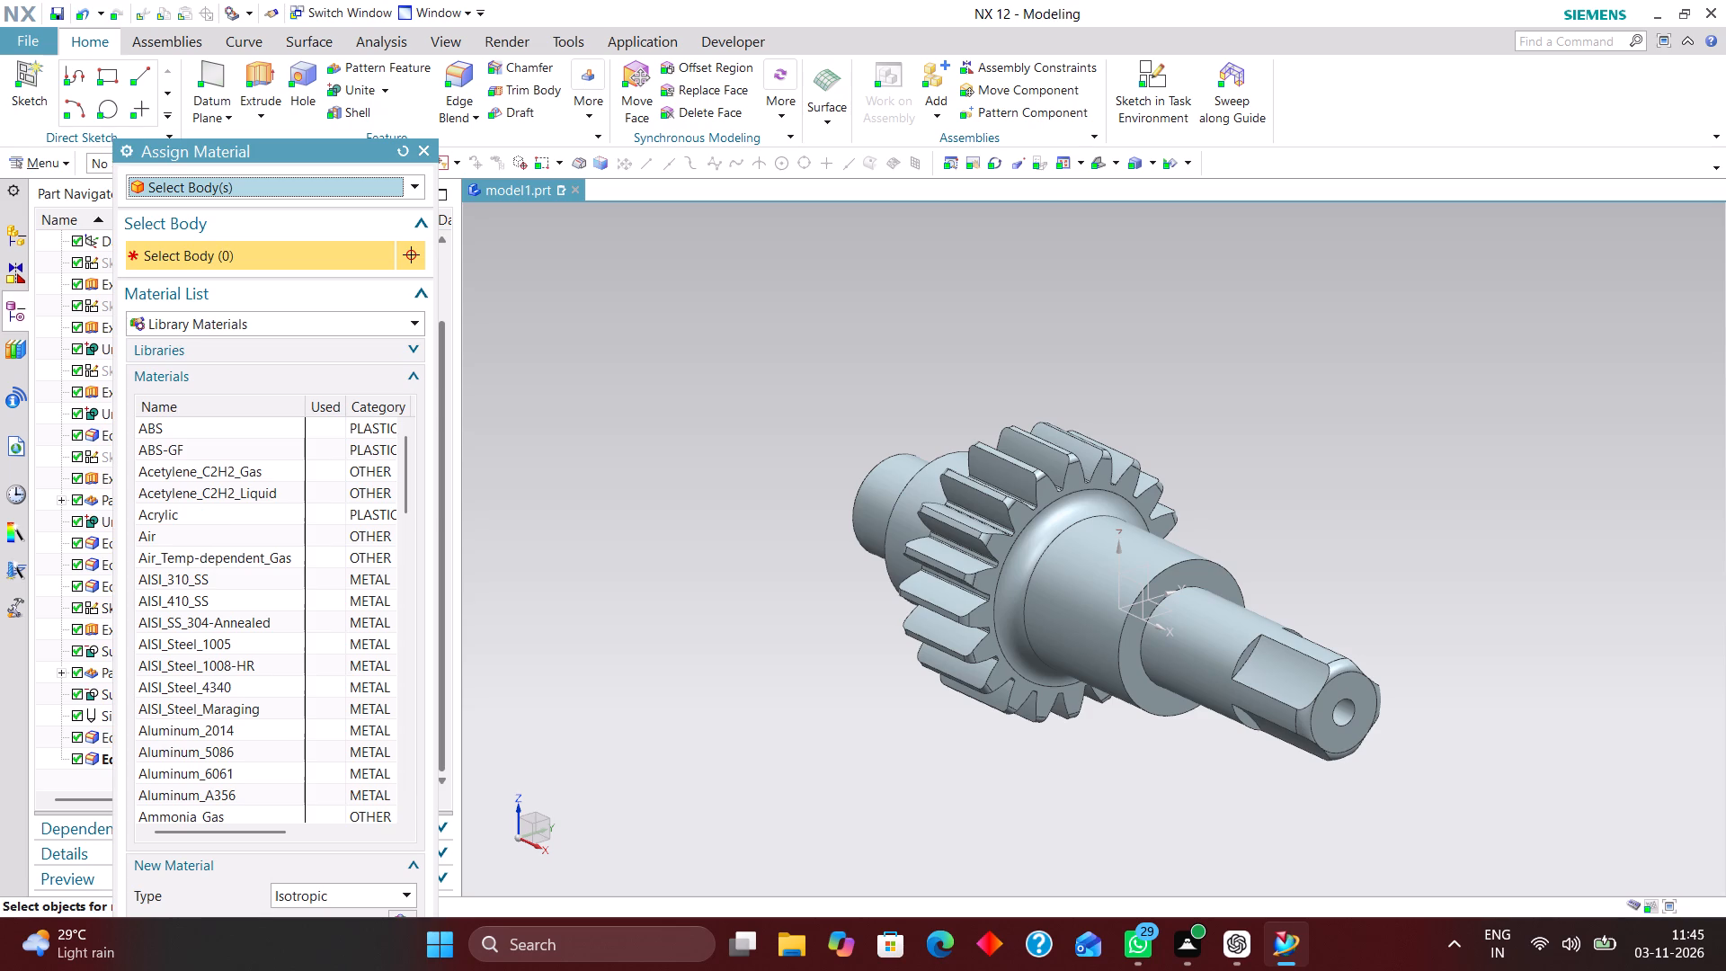
scroll(253, 515, down, 4)
scroll(237, 603, down, 8)
scroll(214, 686, down, 12)
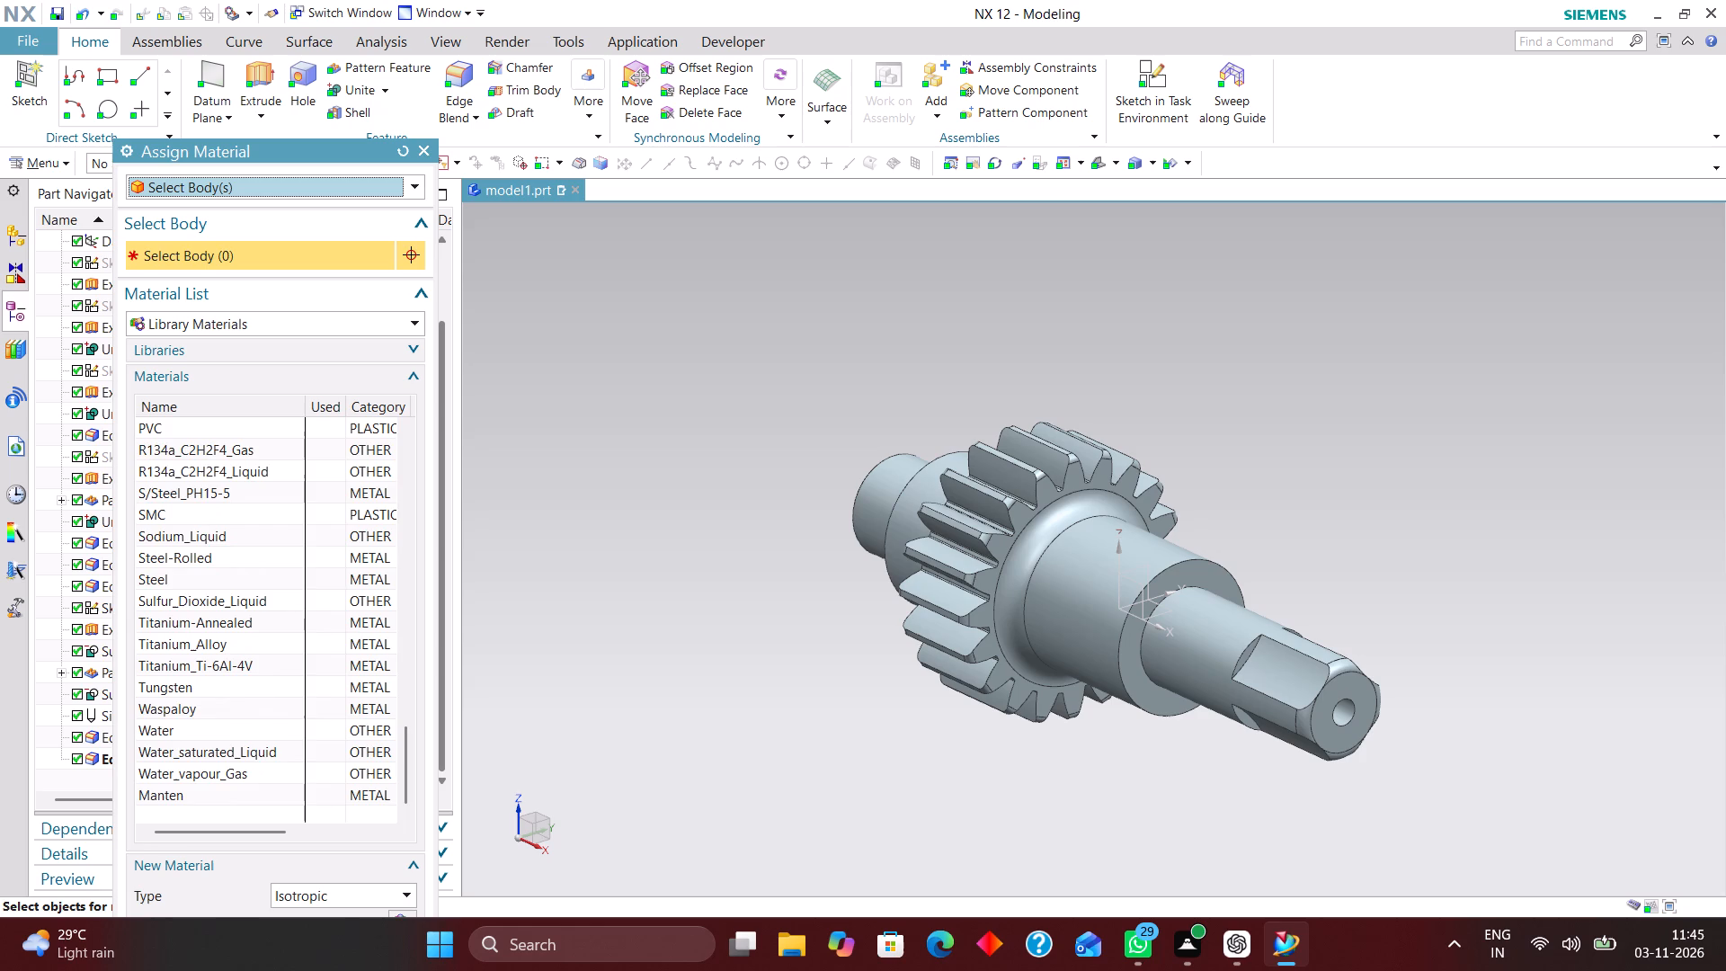
scroll(183, 618, up, 1)
click(194, 645)
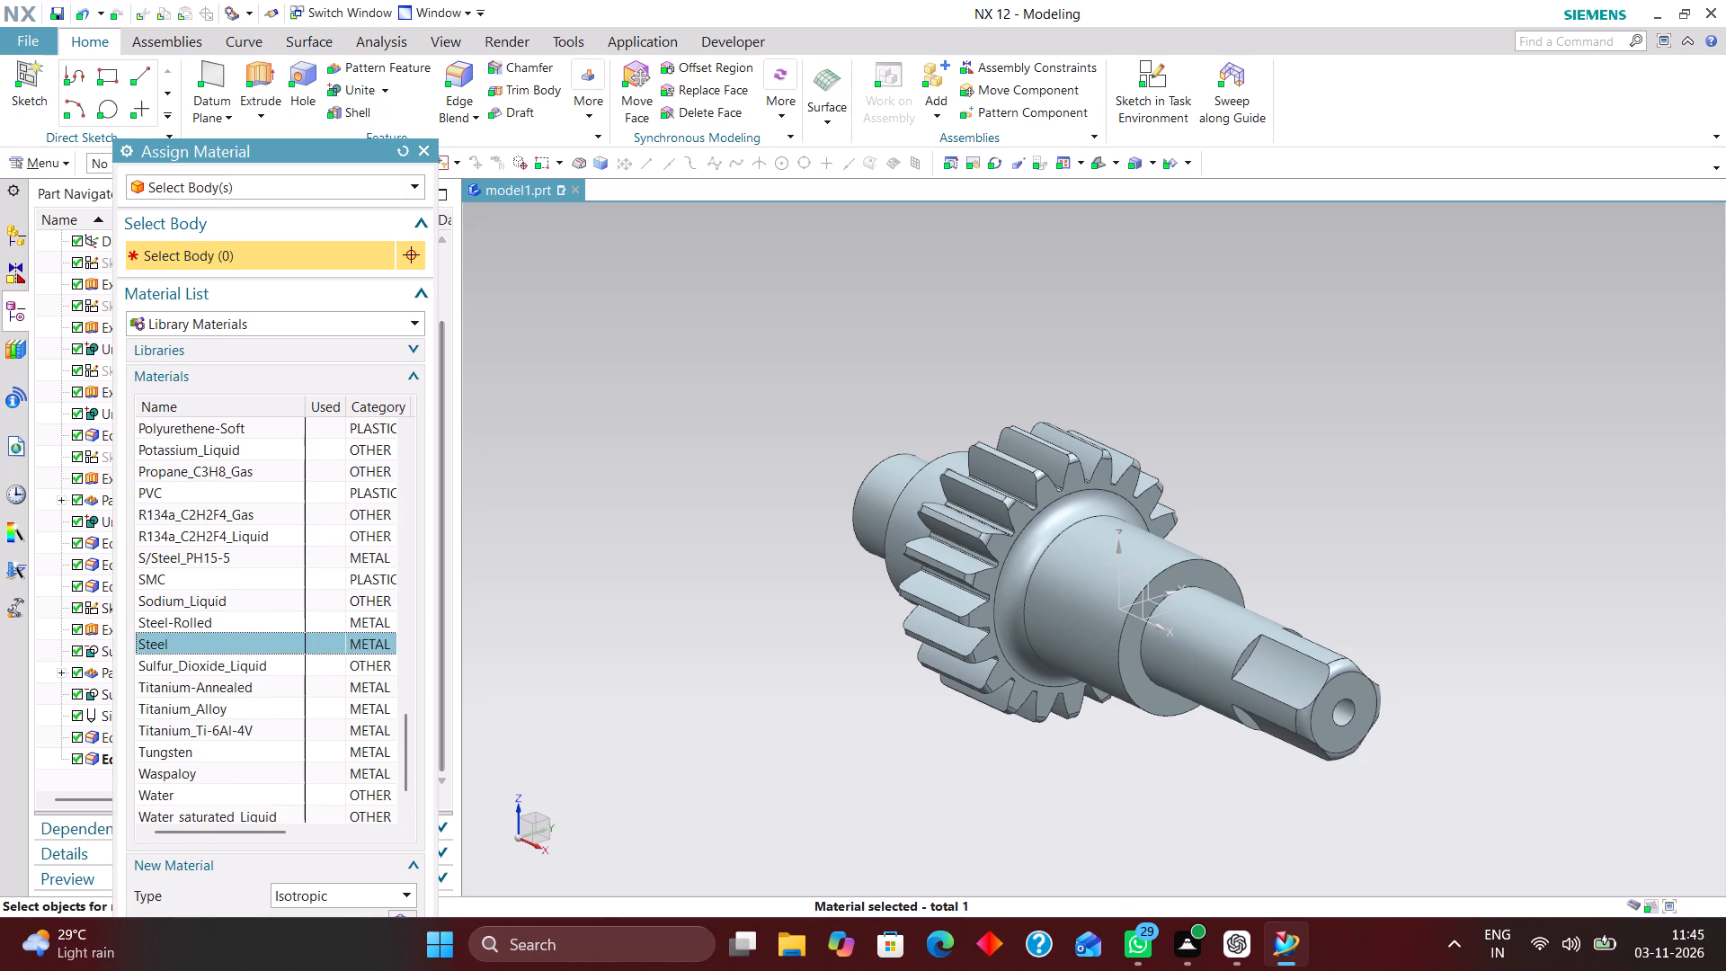
click(962, 586)
scroll(342, 432, down, 6)
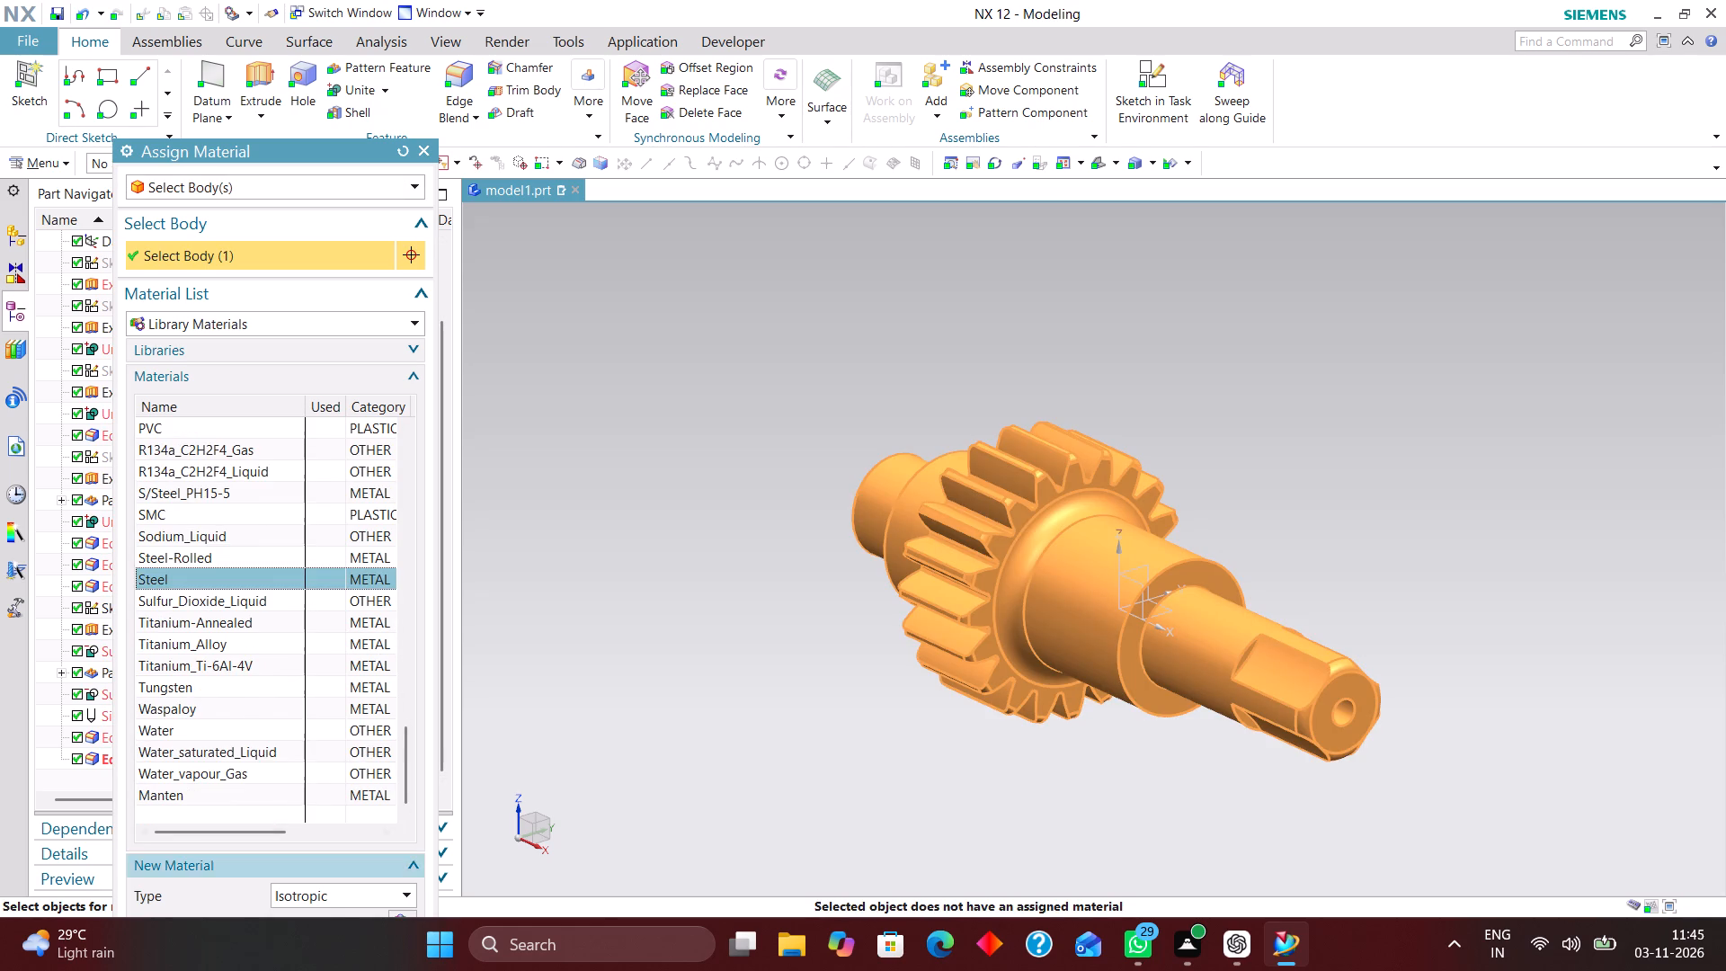
drag(334, 151, 311, 59)
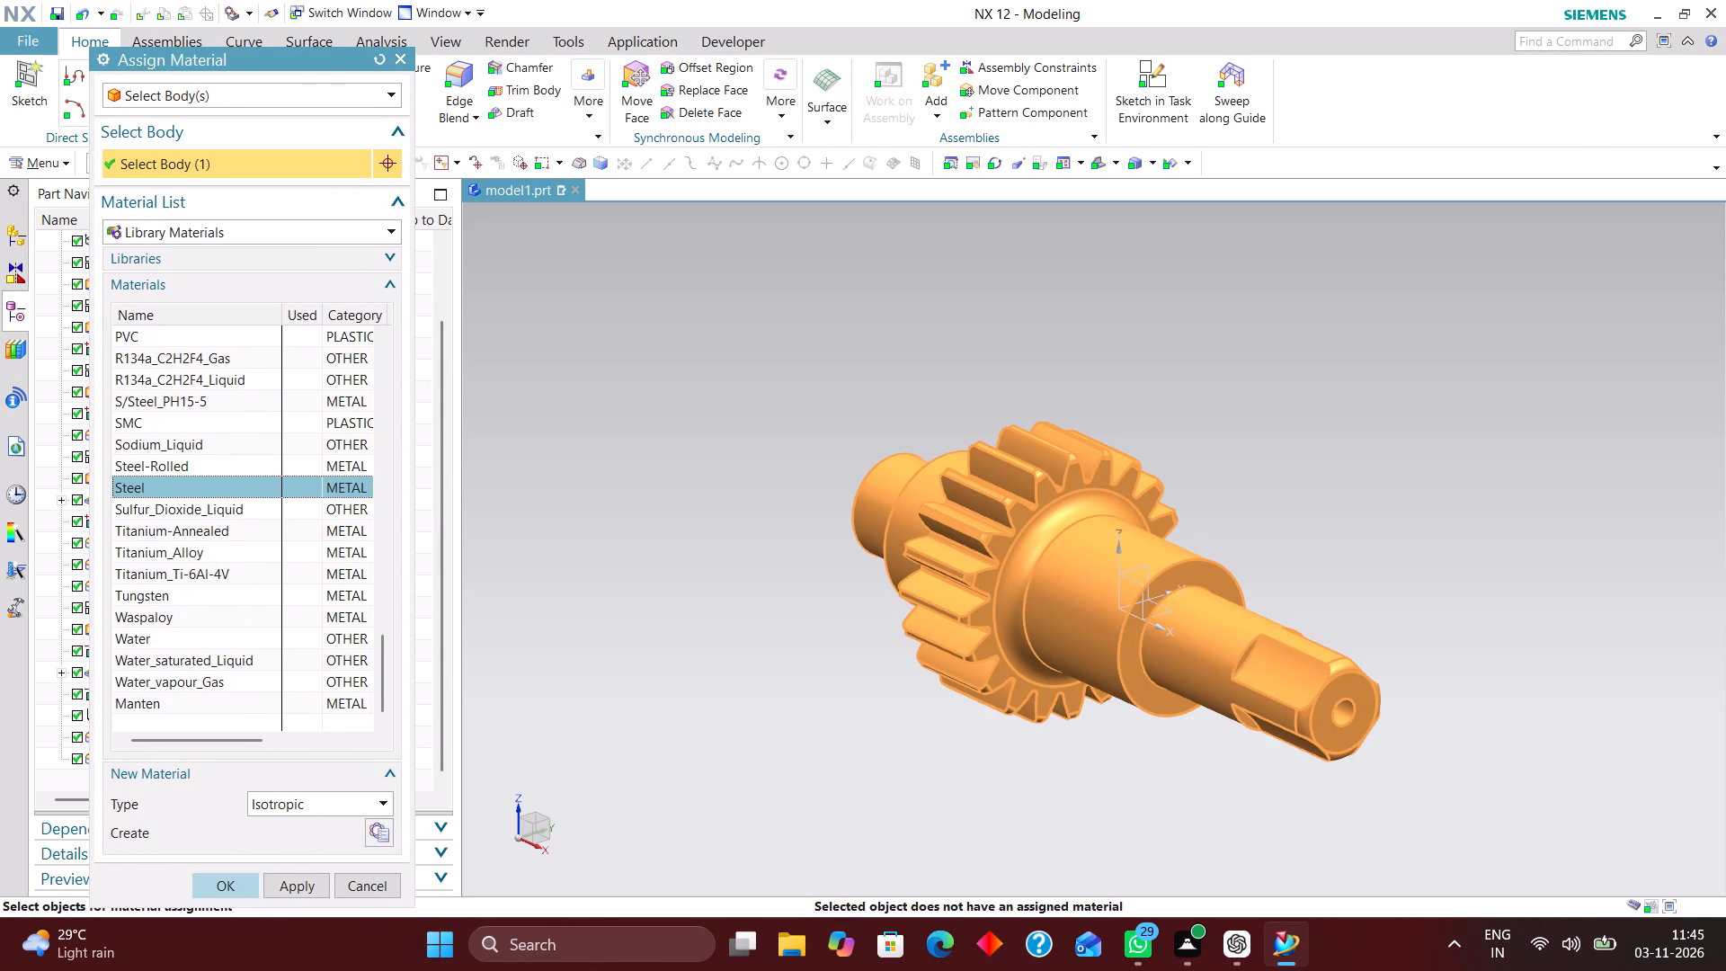
click(237, 888)
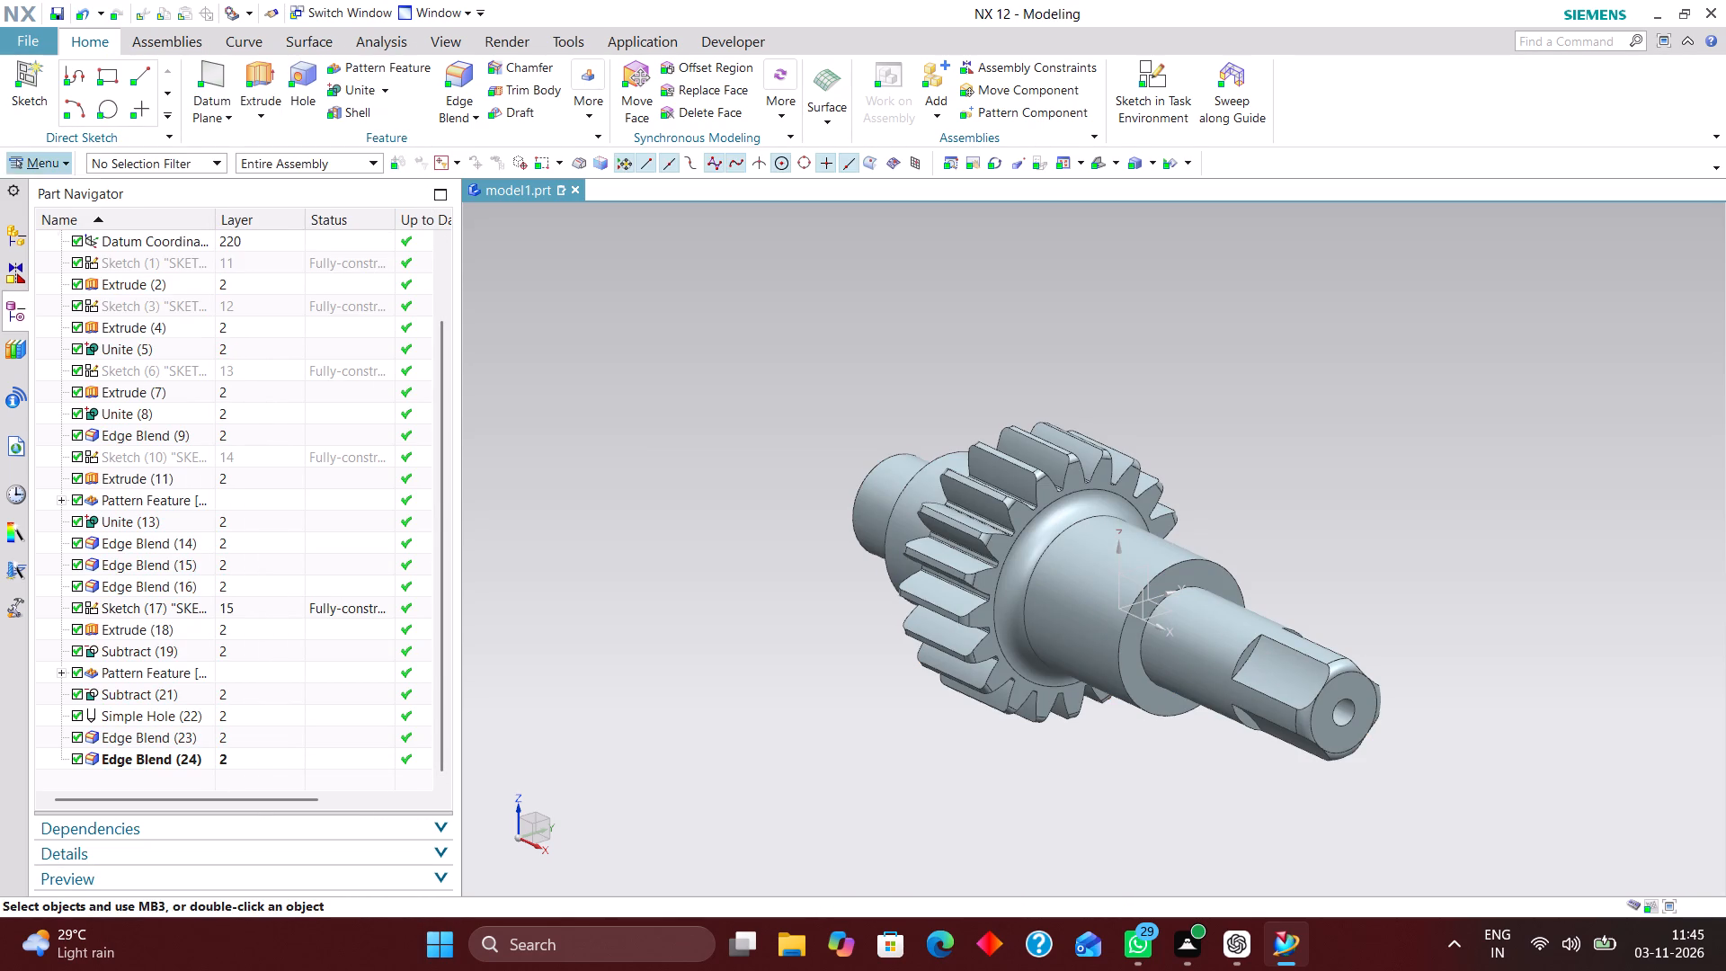
In the displayed part's properties, enable updating weight data on save and update the weight data immediately.
click(57, 155)
click(69, 192)
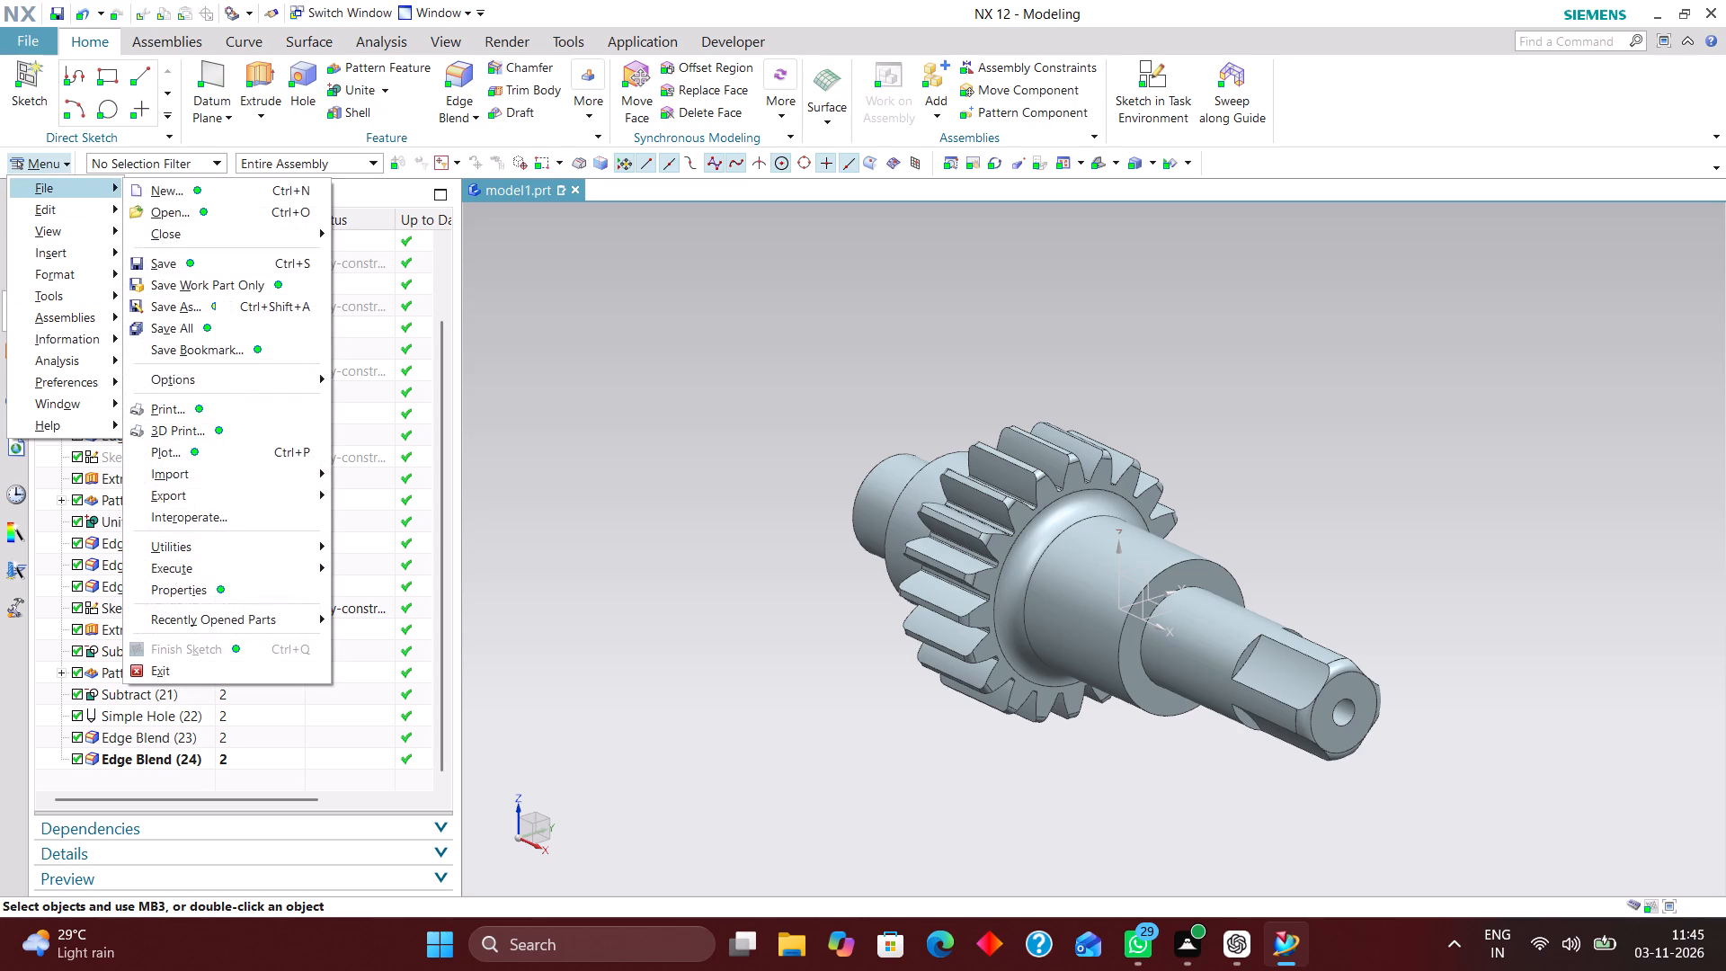
click(245, 588)
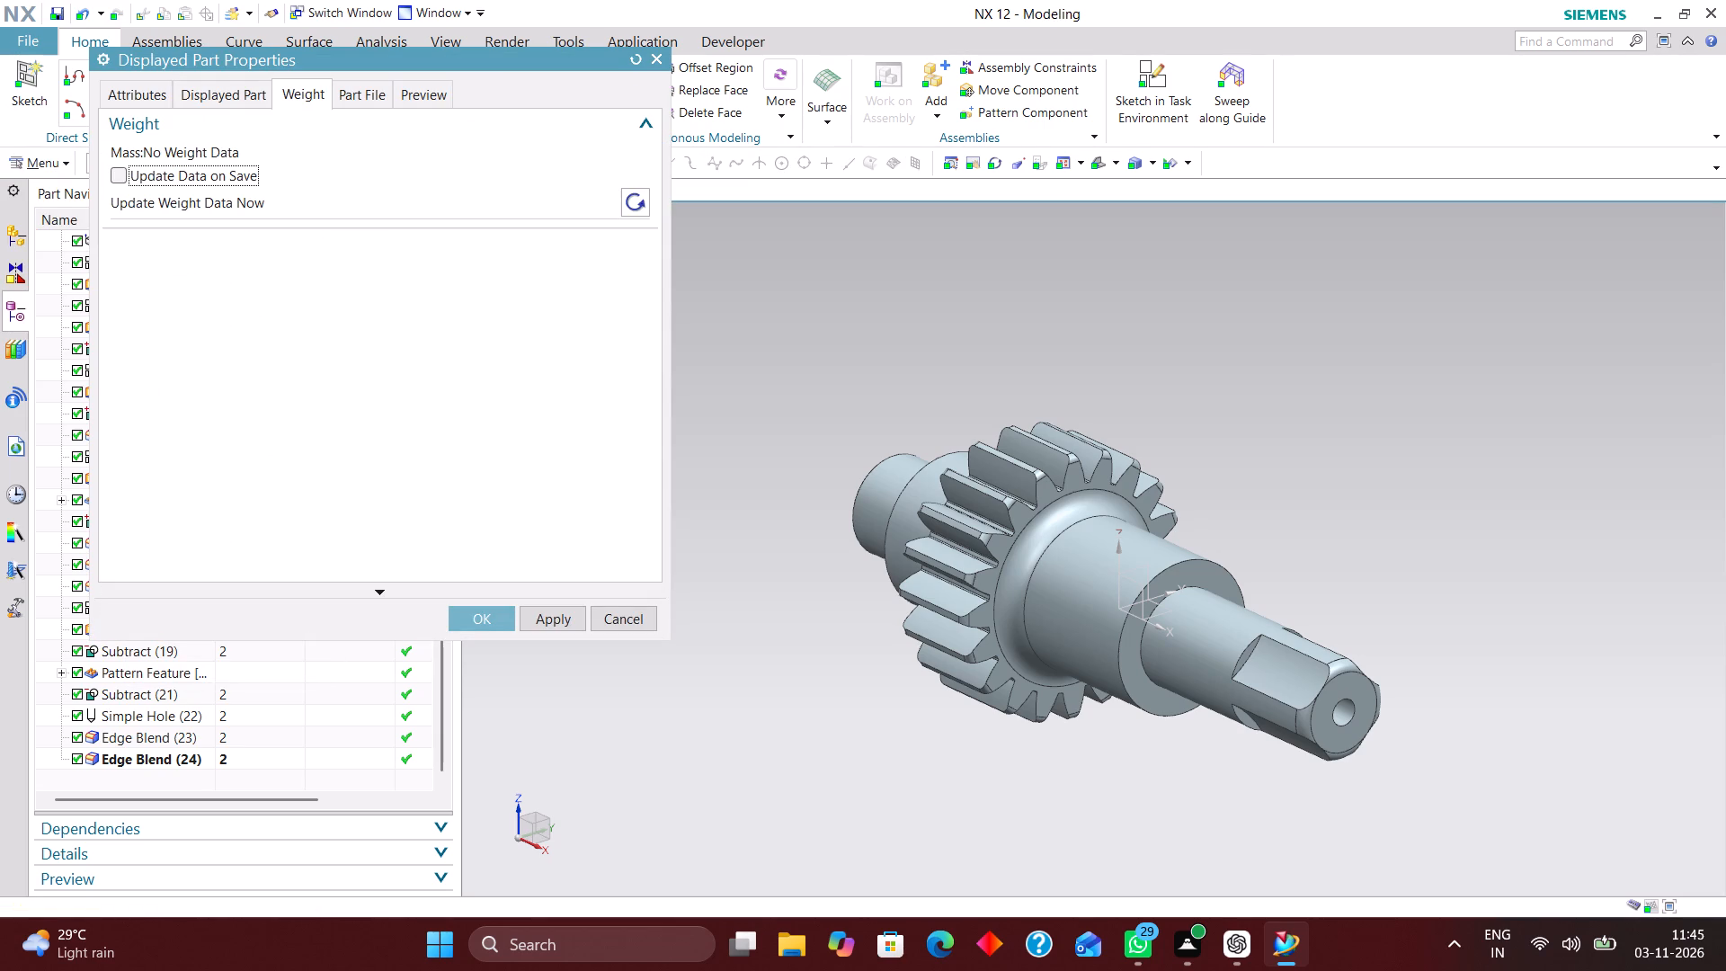
click(114, 170)
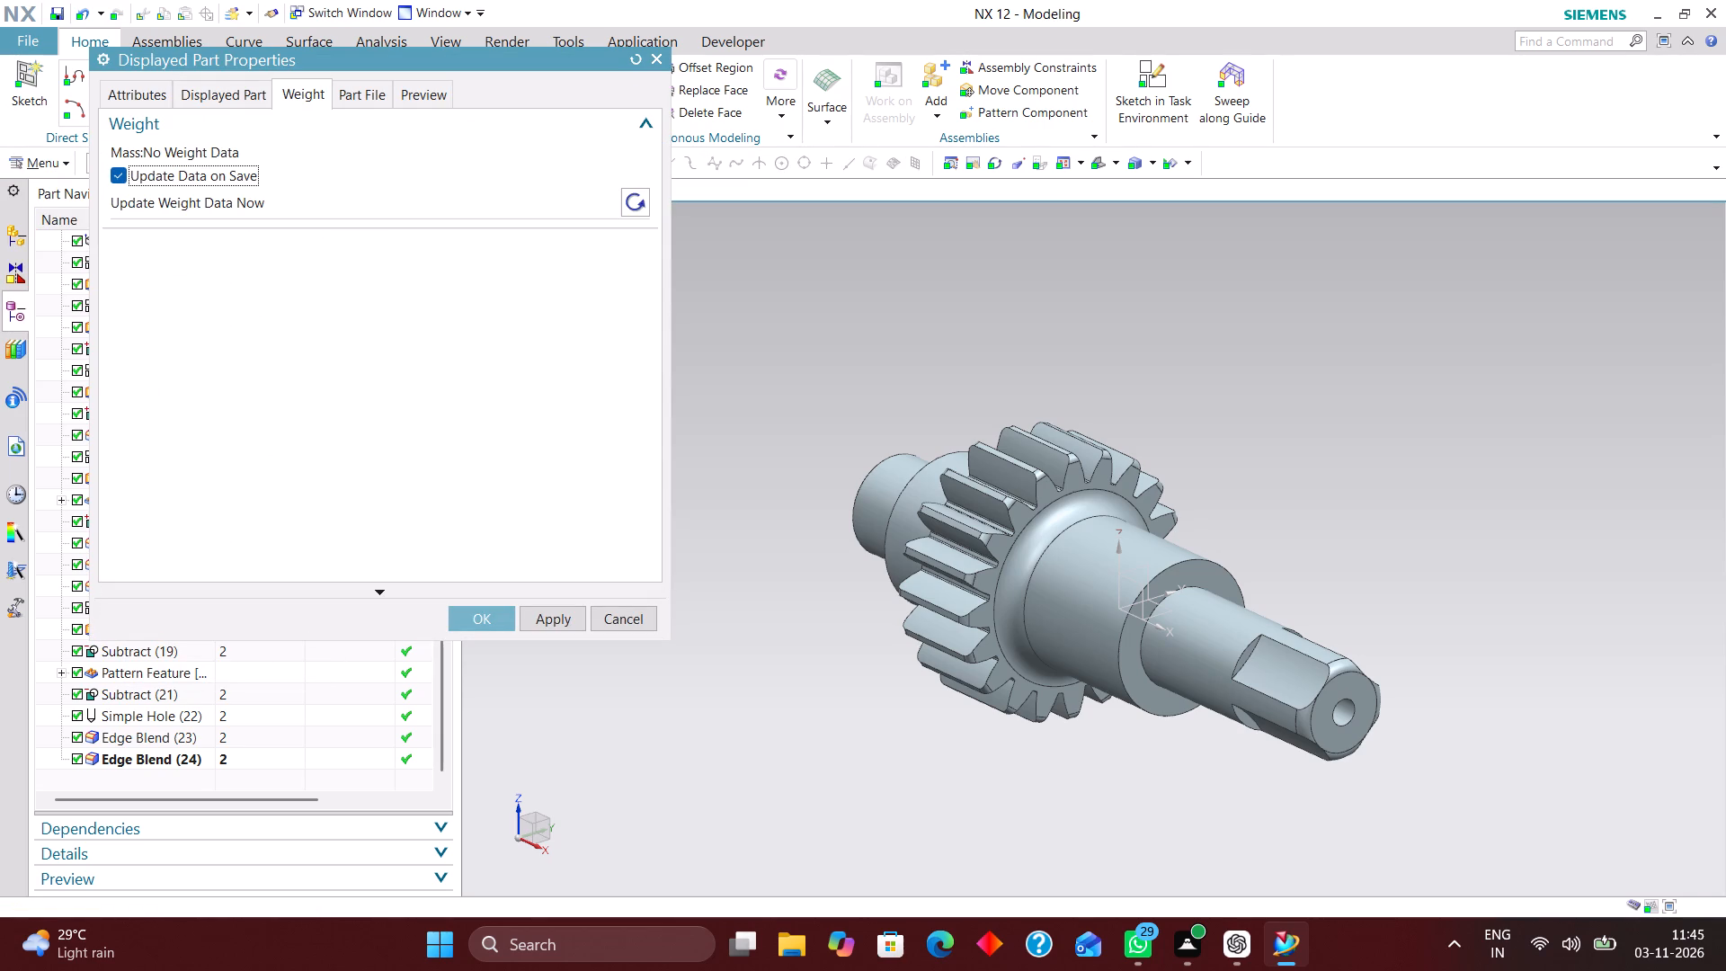
click(633, 196)
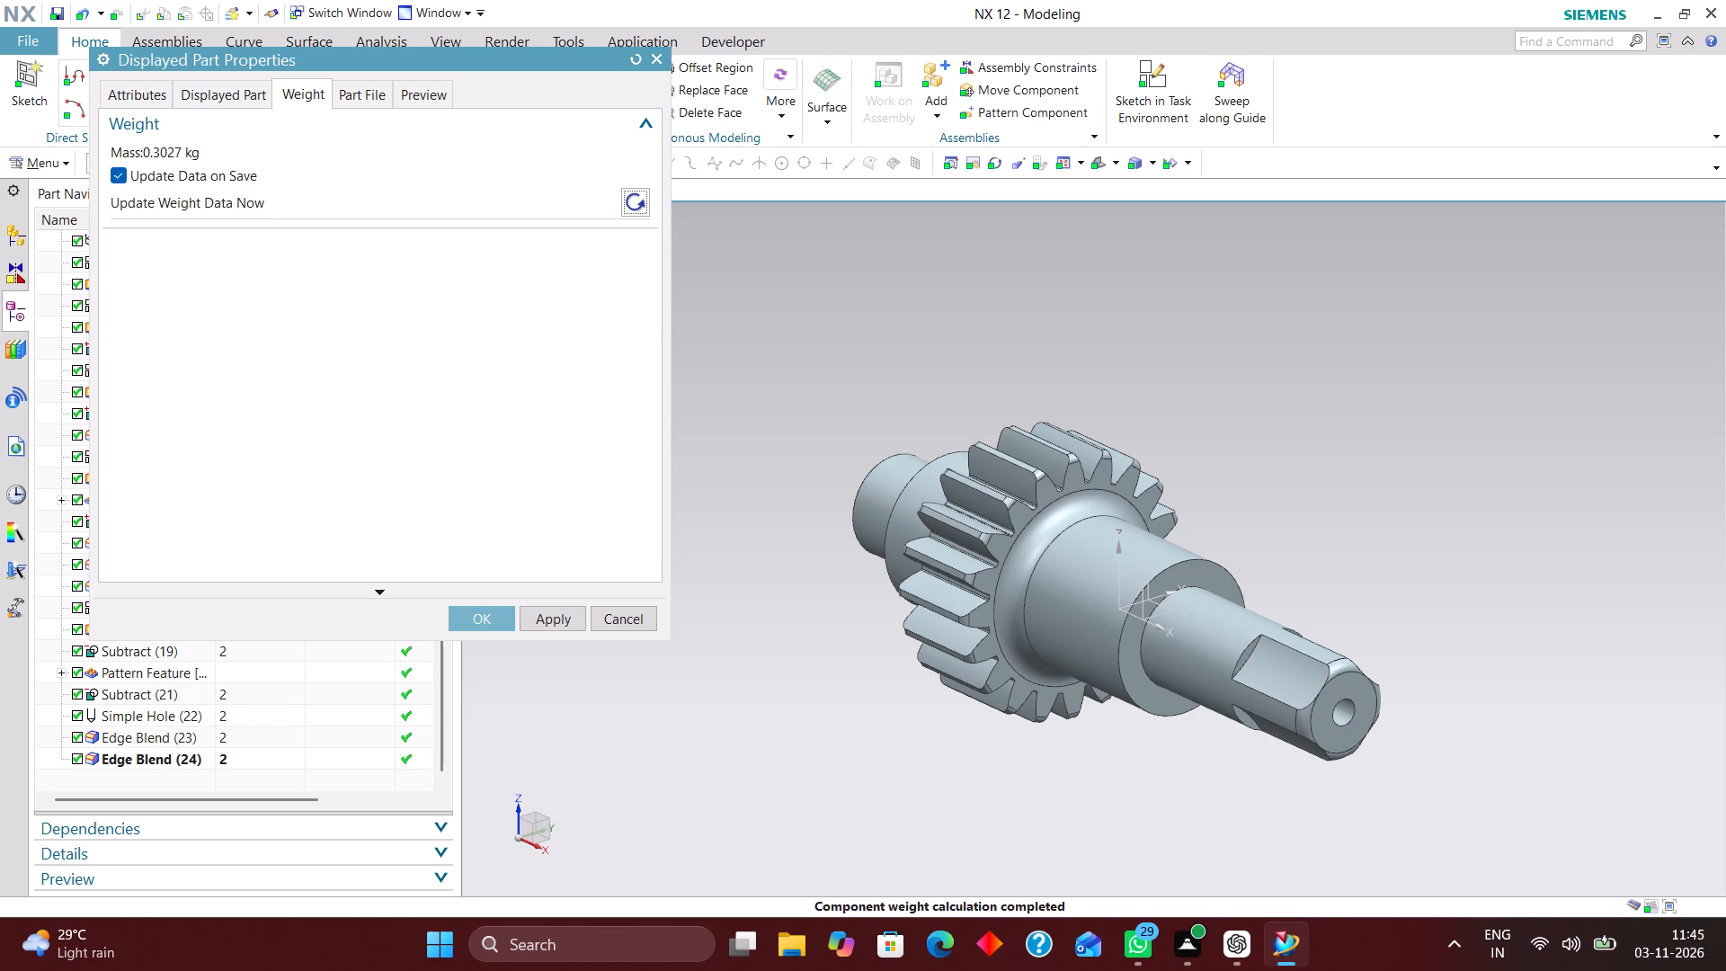
click(483, 610)
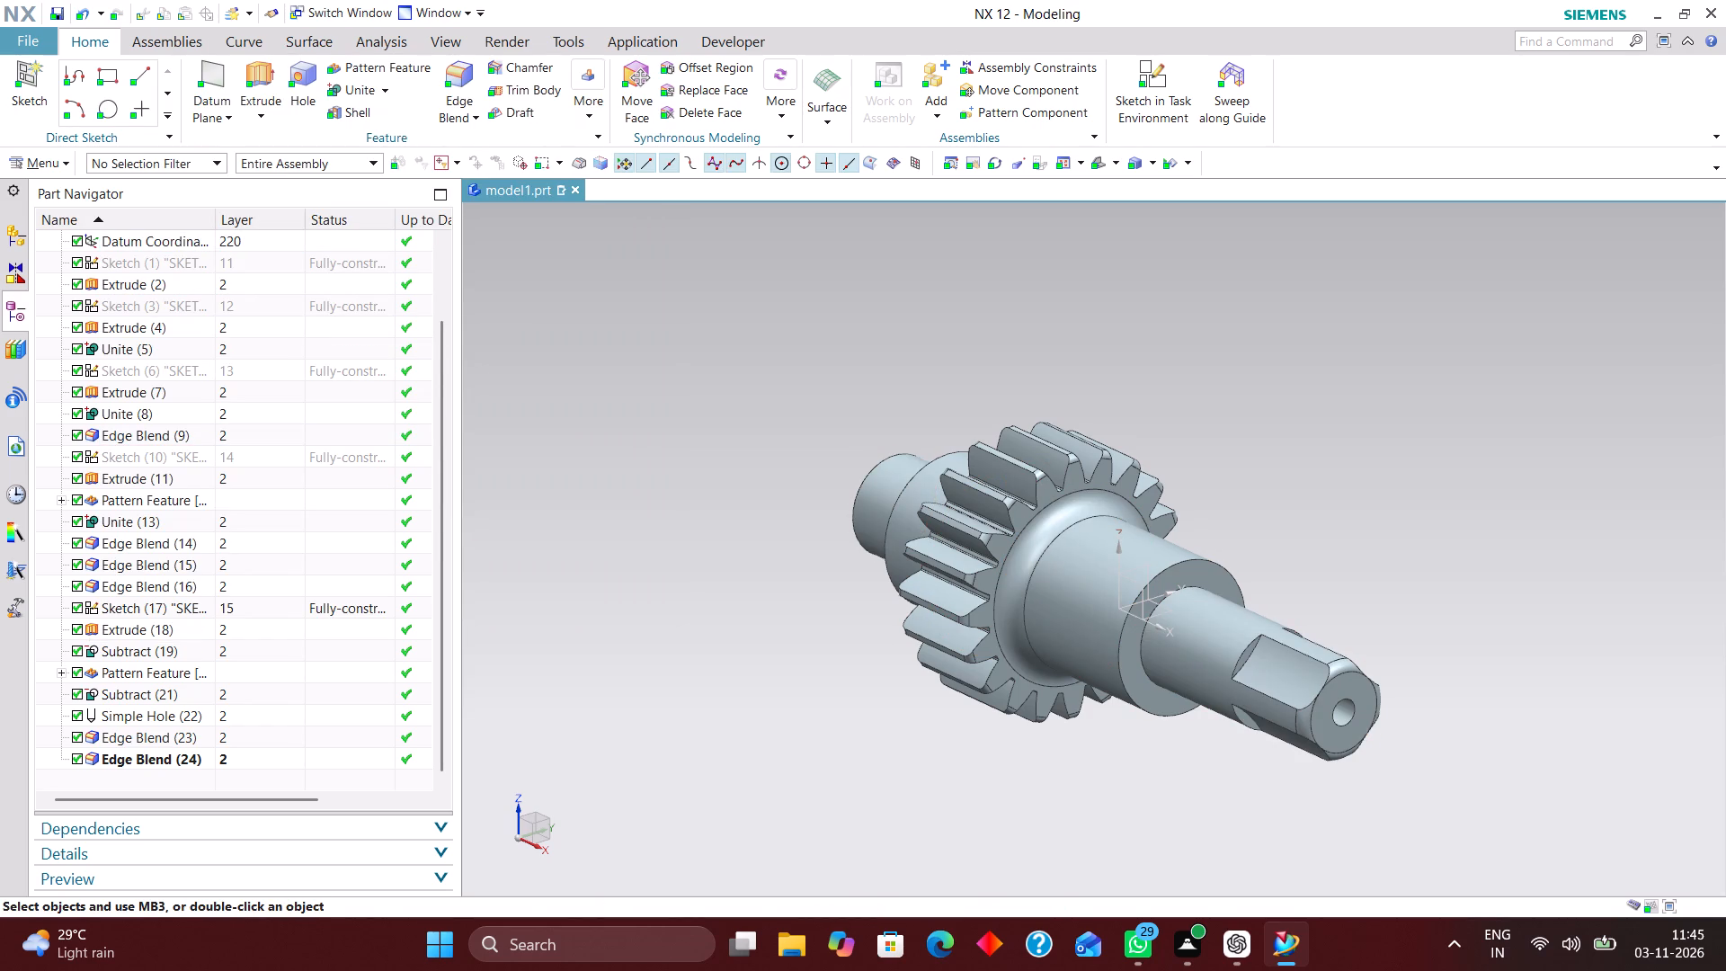
Create a new group containing the gear shaft's solid body, keeping the default name and membership settings.
click(62, 160)
click(86, 274)
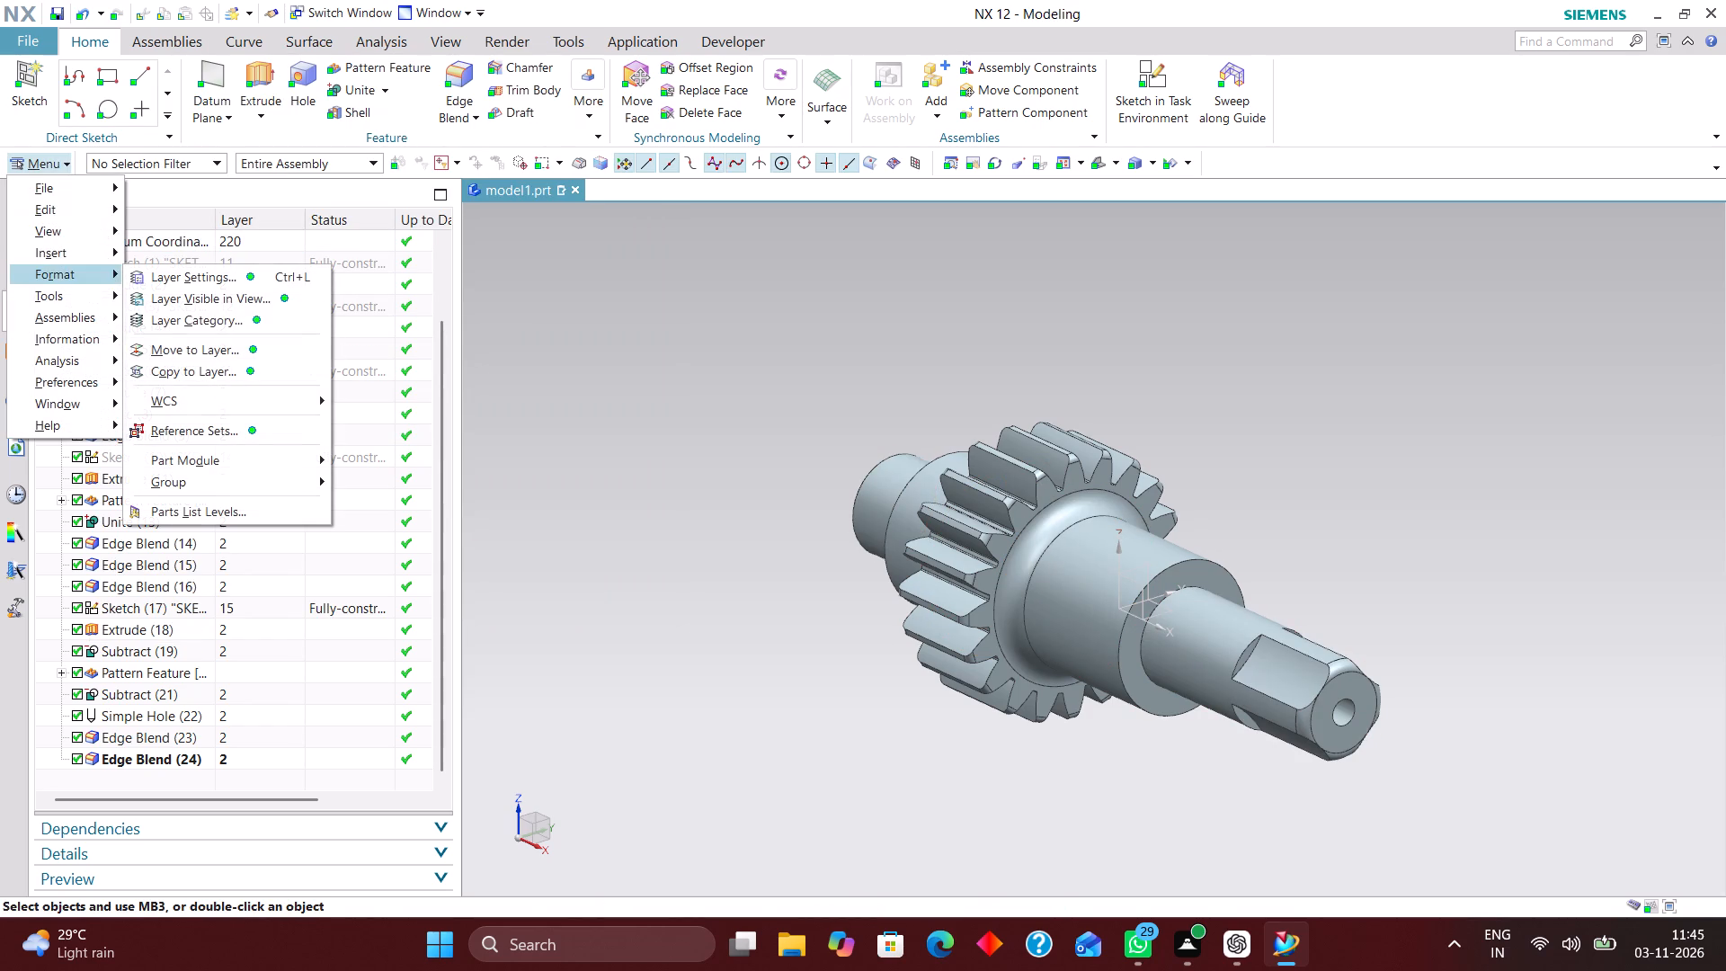
click(241, 479)
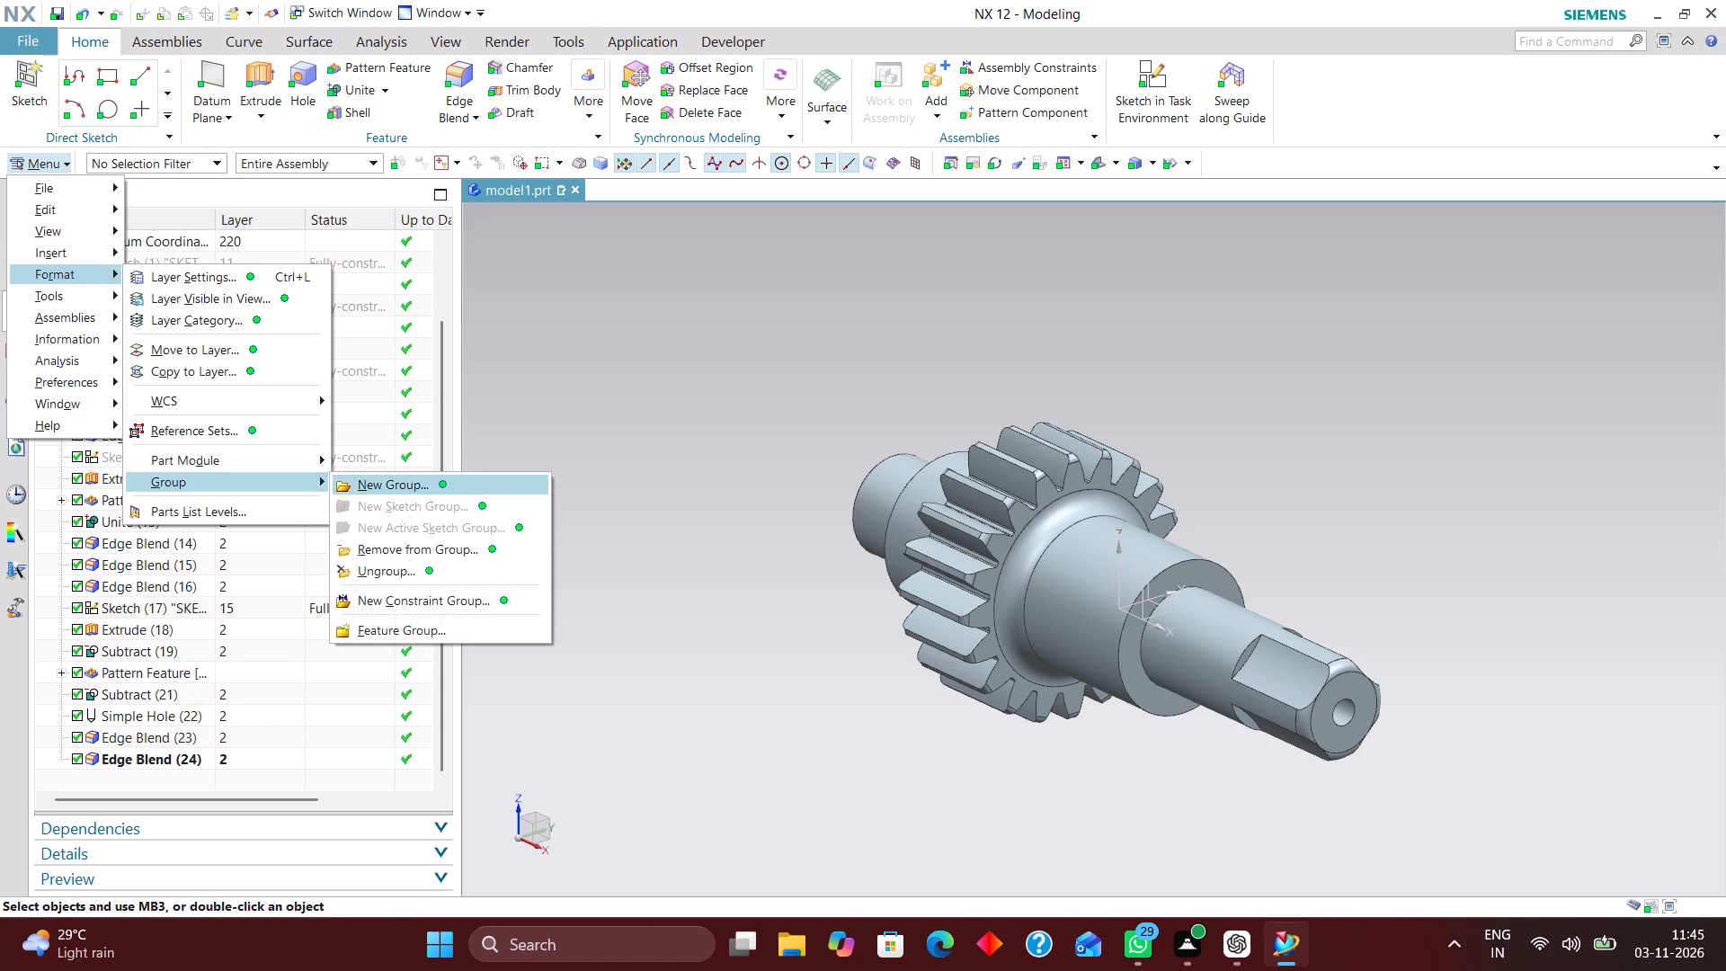
click(353, 483)
click(1054, 525)
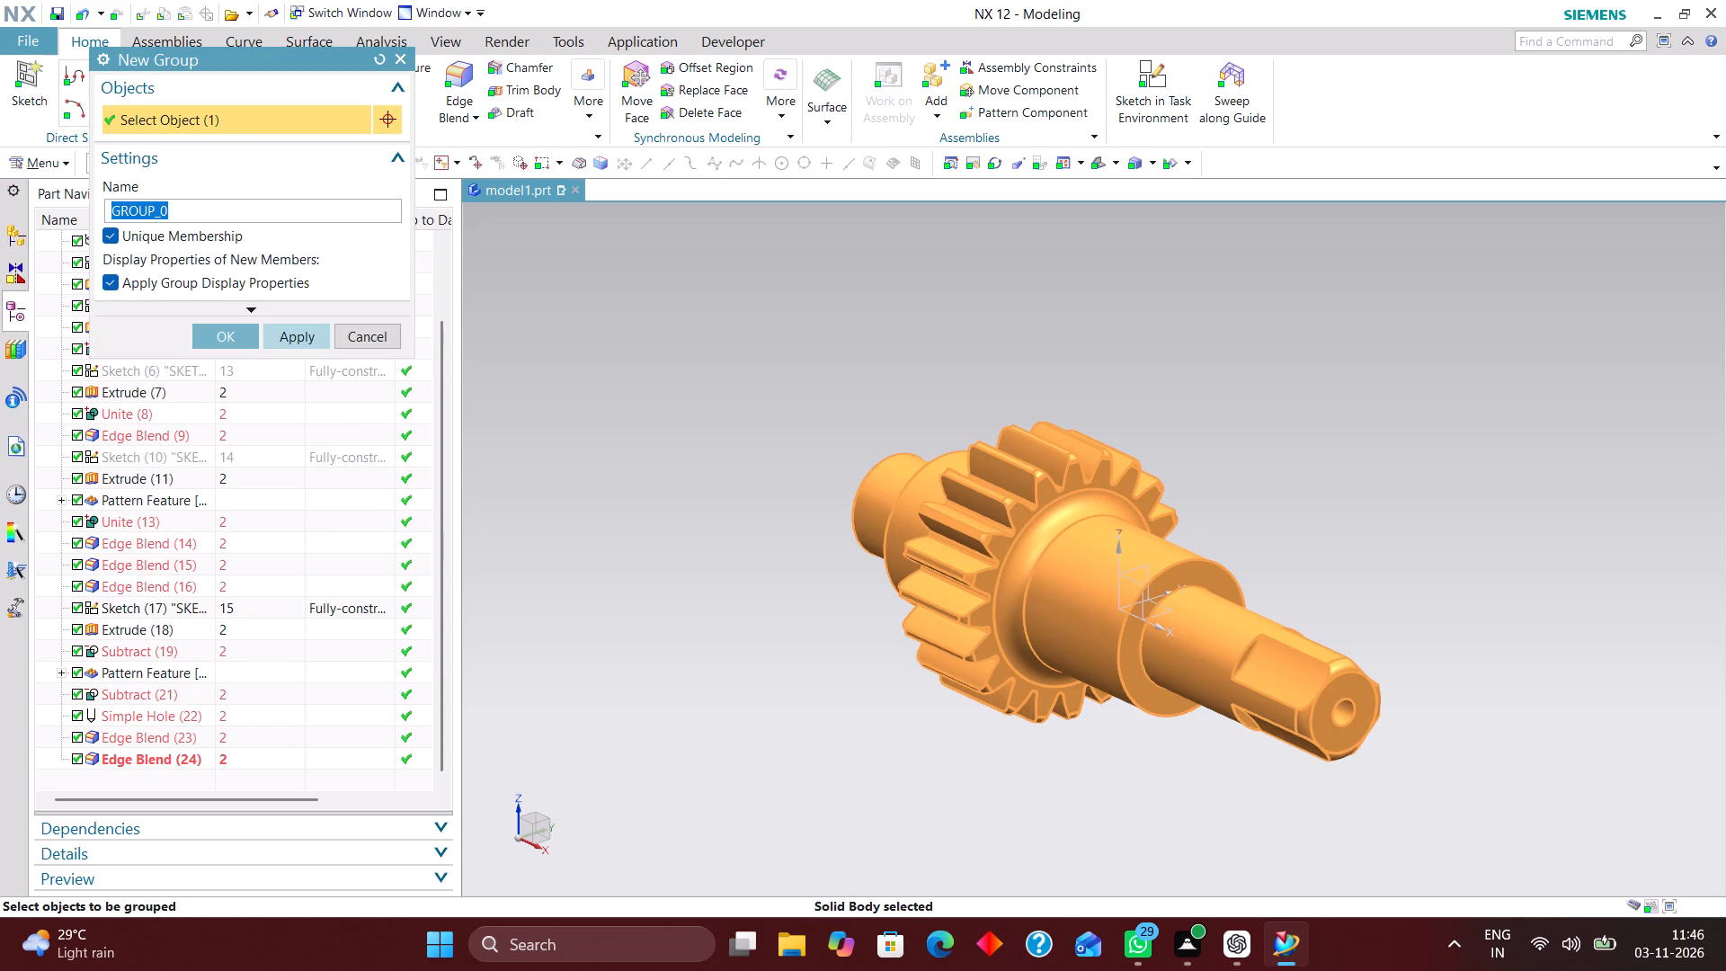
click(232, 337)
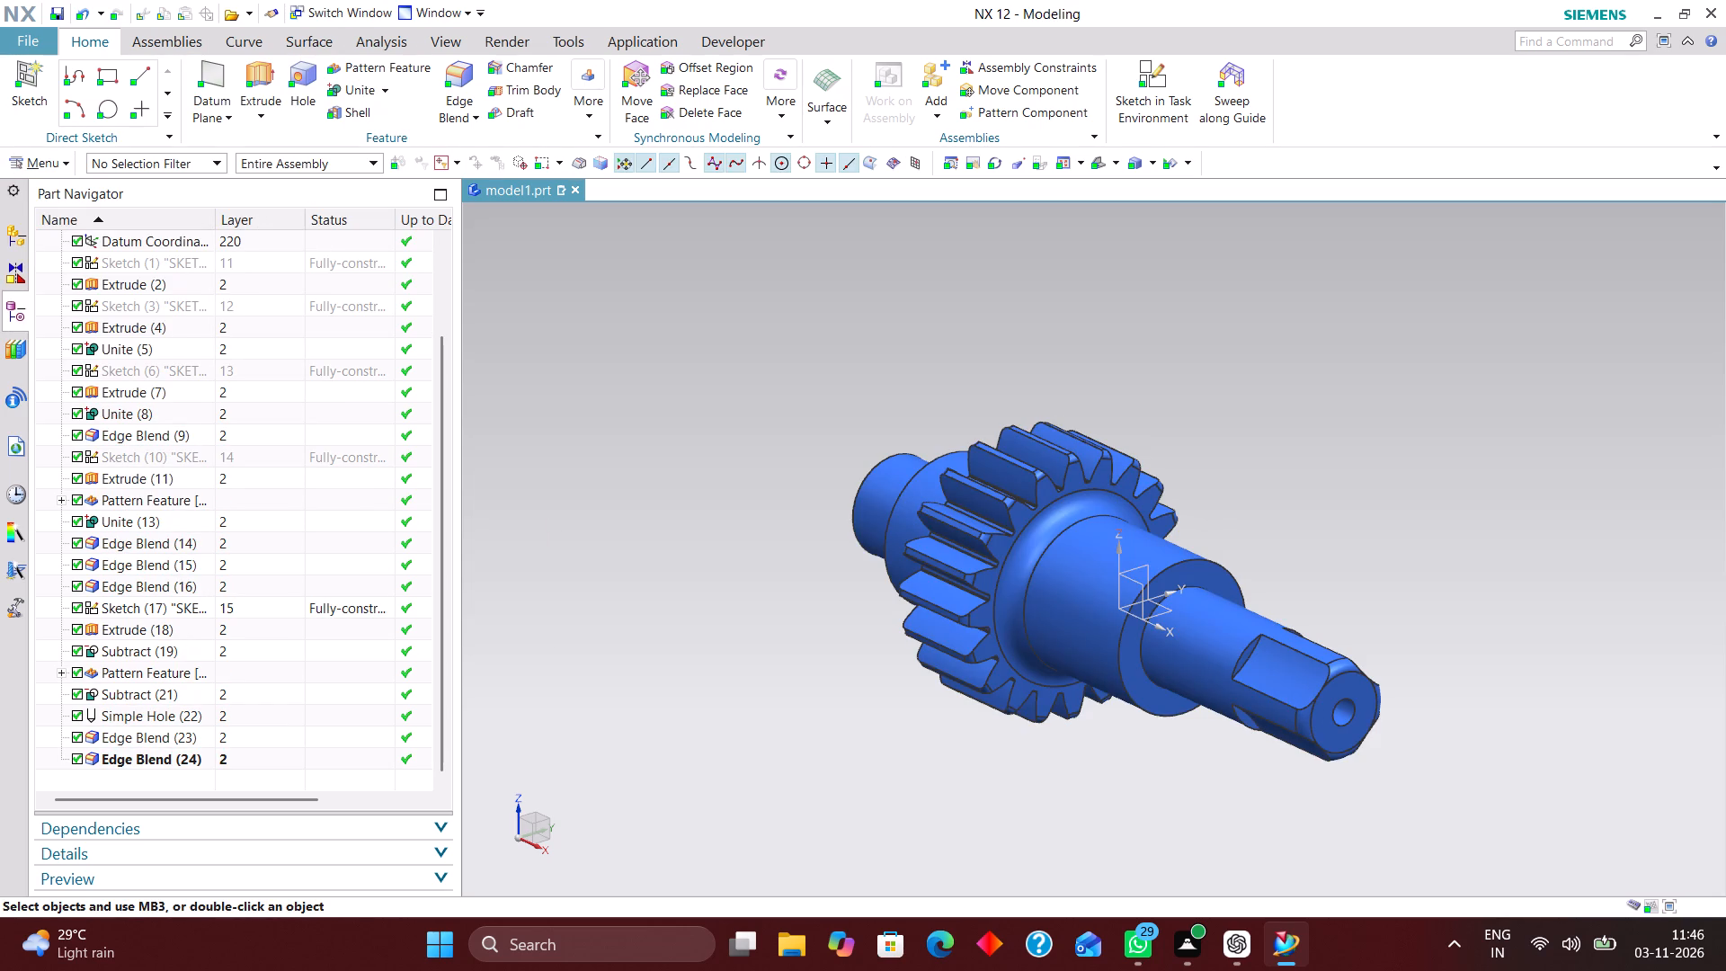
Set up Part Cleanup to also delete unused units and enable every checkbox option under the serious delete actions.
click(57, 156)
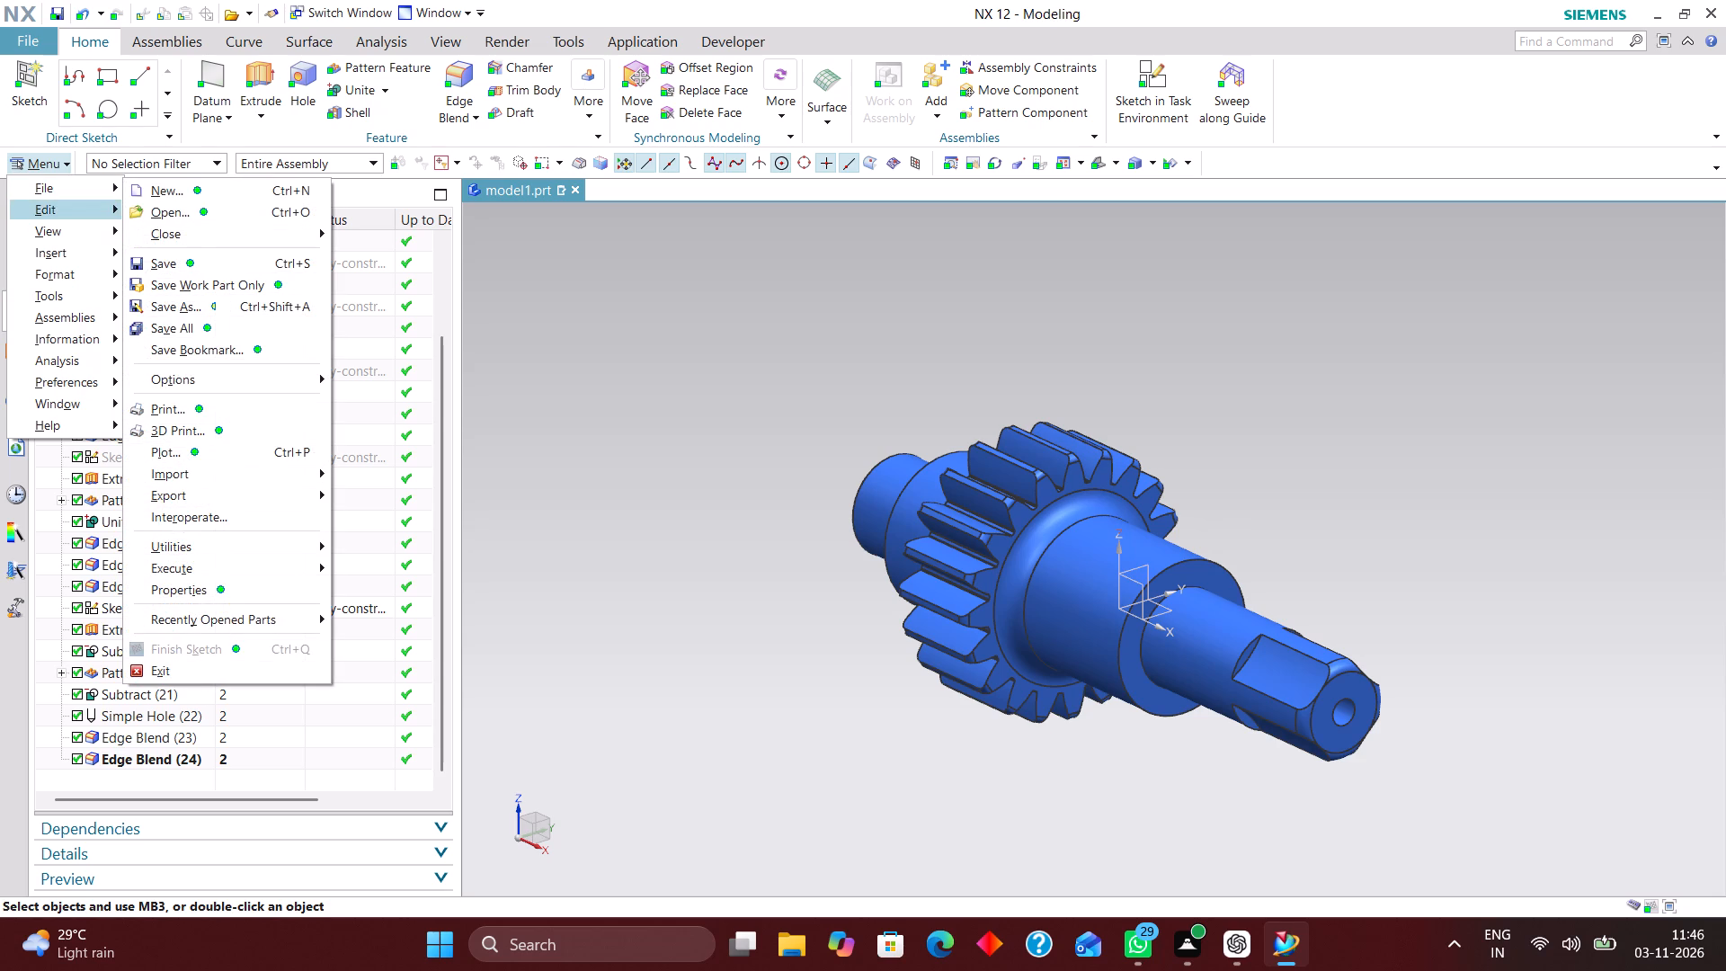
click(58, 184)
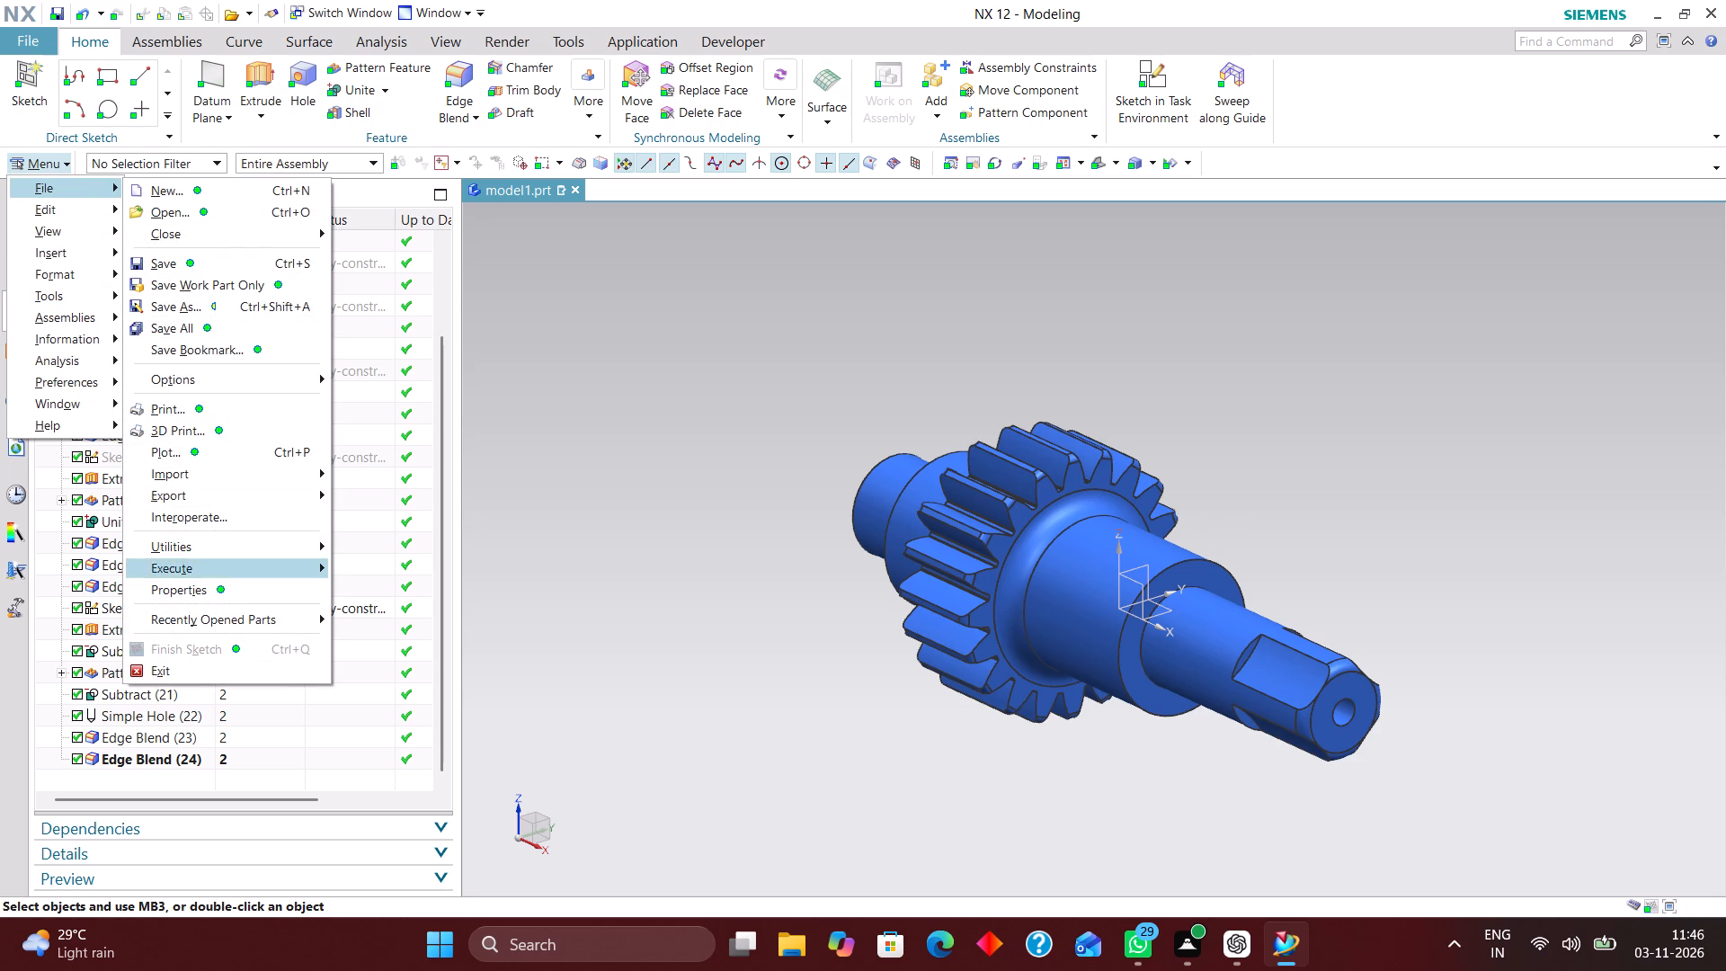
click(211, 541)
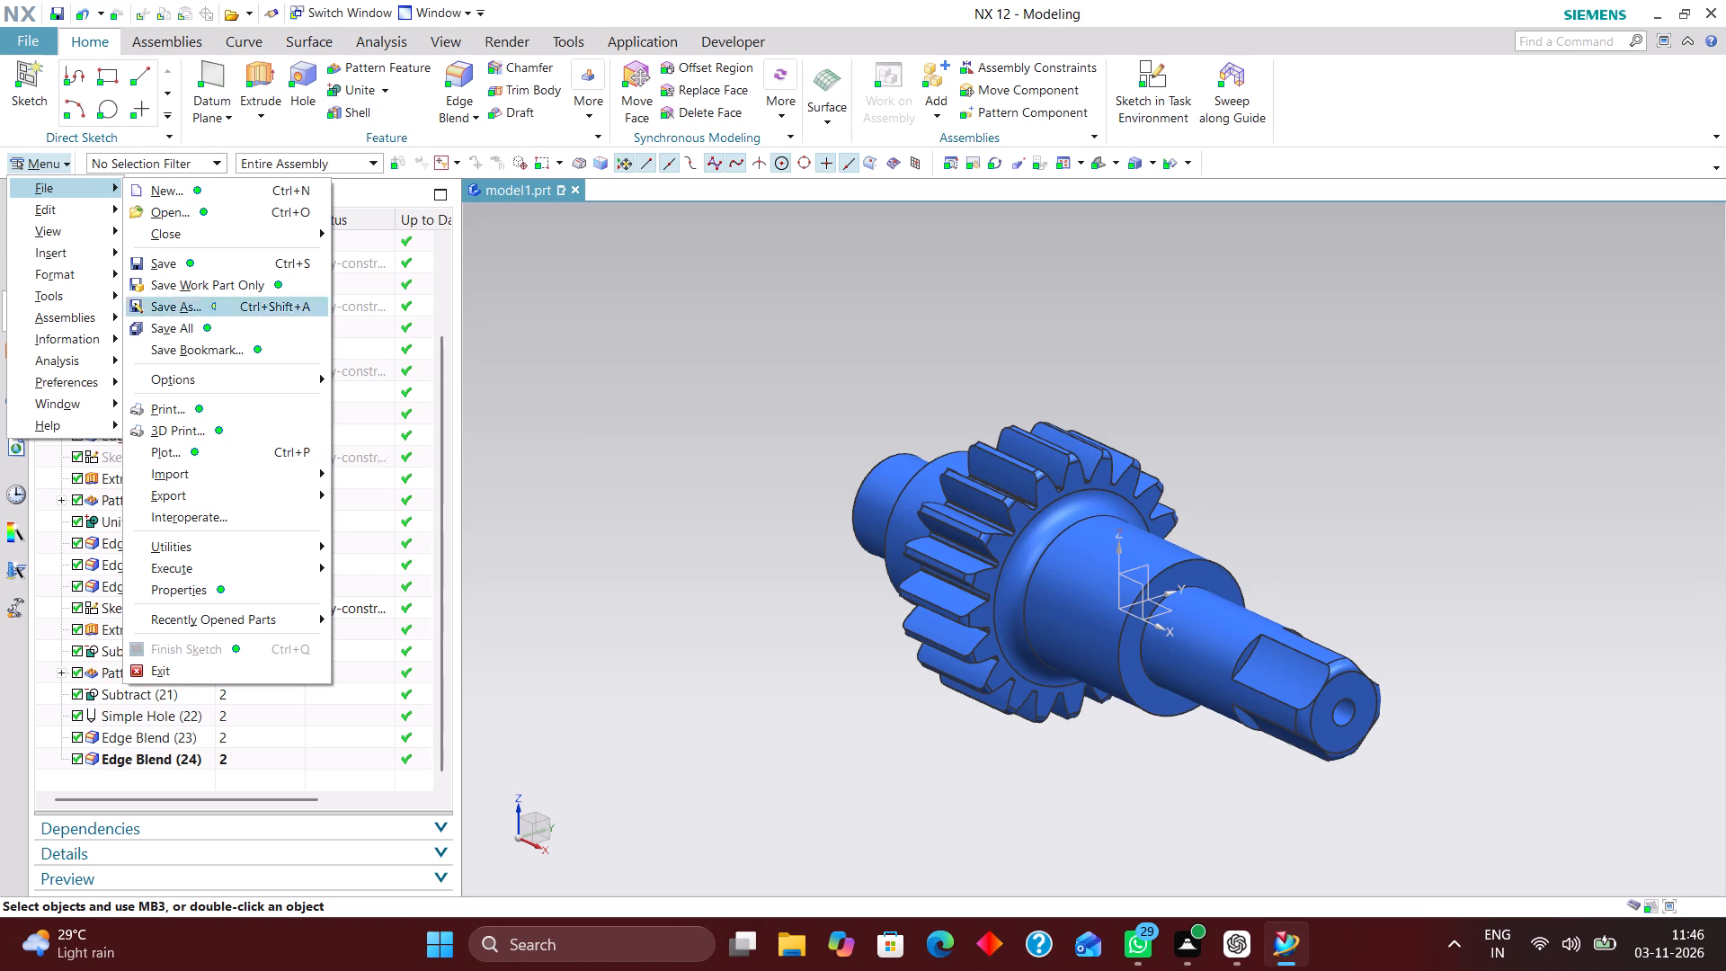
click(212, 537)
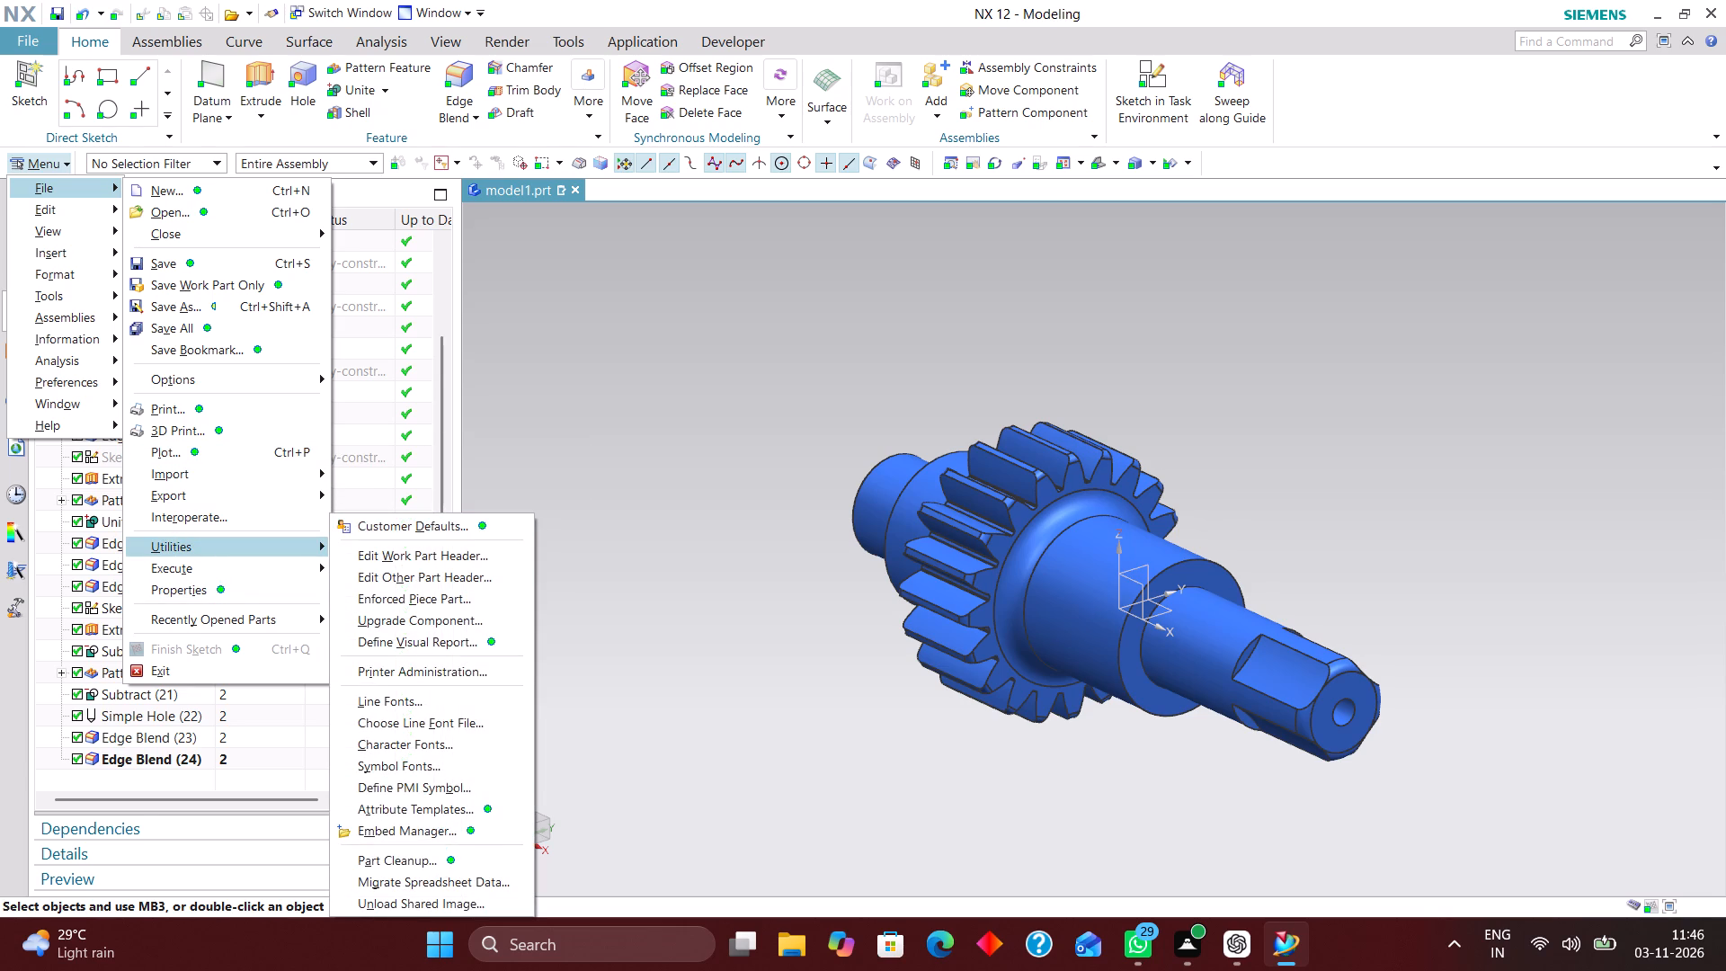
click(413, 860)
scroll(212, 639, down, 4)
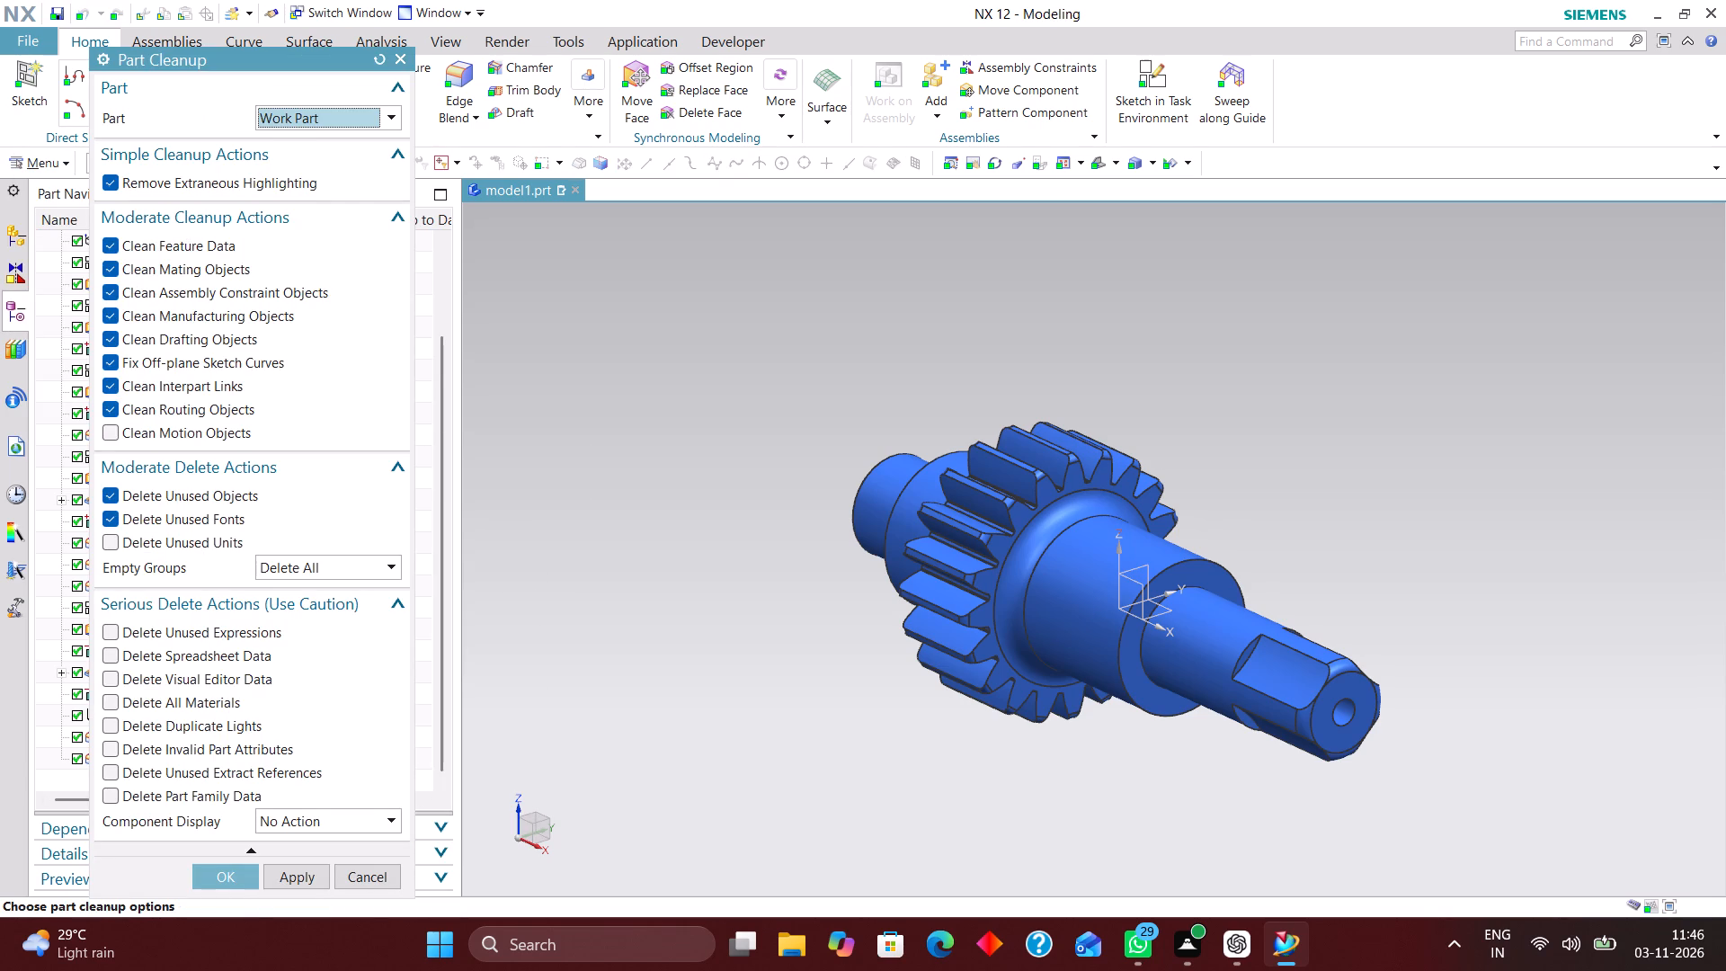
click(175, 543)
click(188, 630)
click(184, 652)
click(185, 675)
click(177, 700)
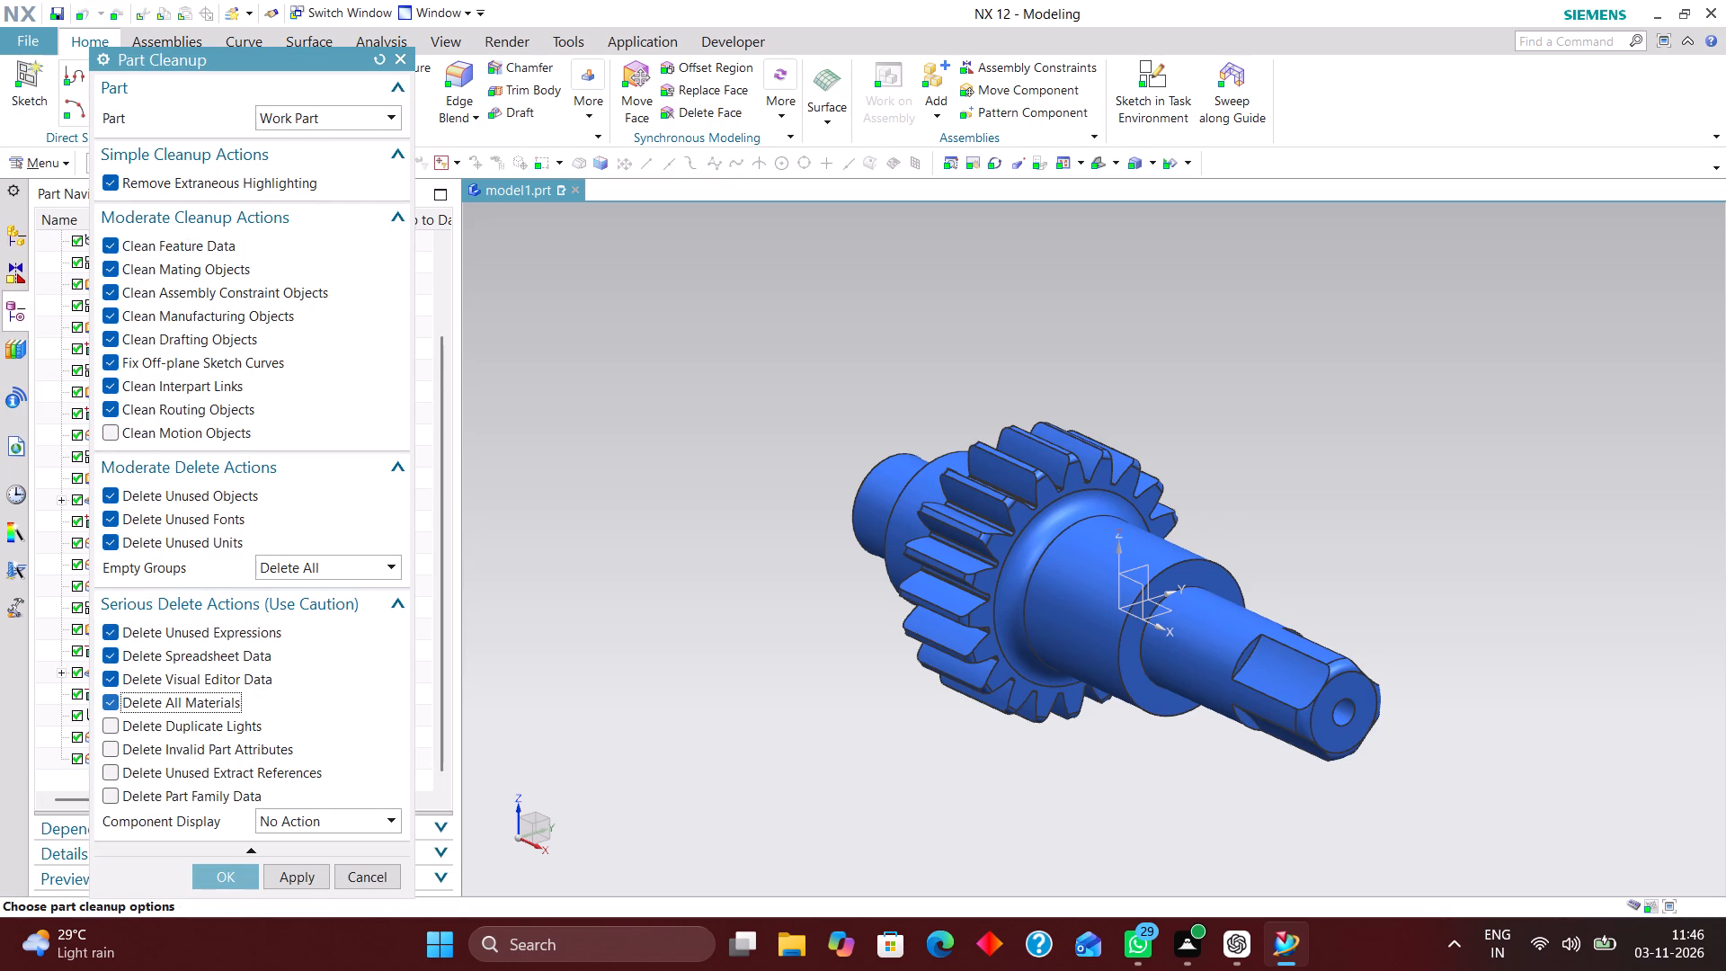
click(170, 726)
click(167, 748)
click(166, 770)
click(160, 782)
click(161, 797)
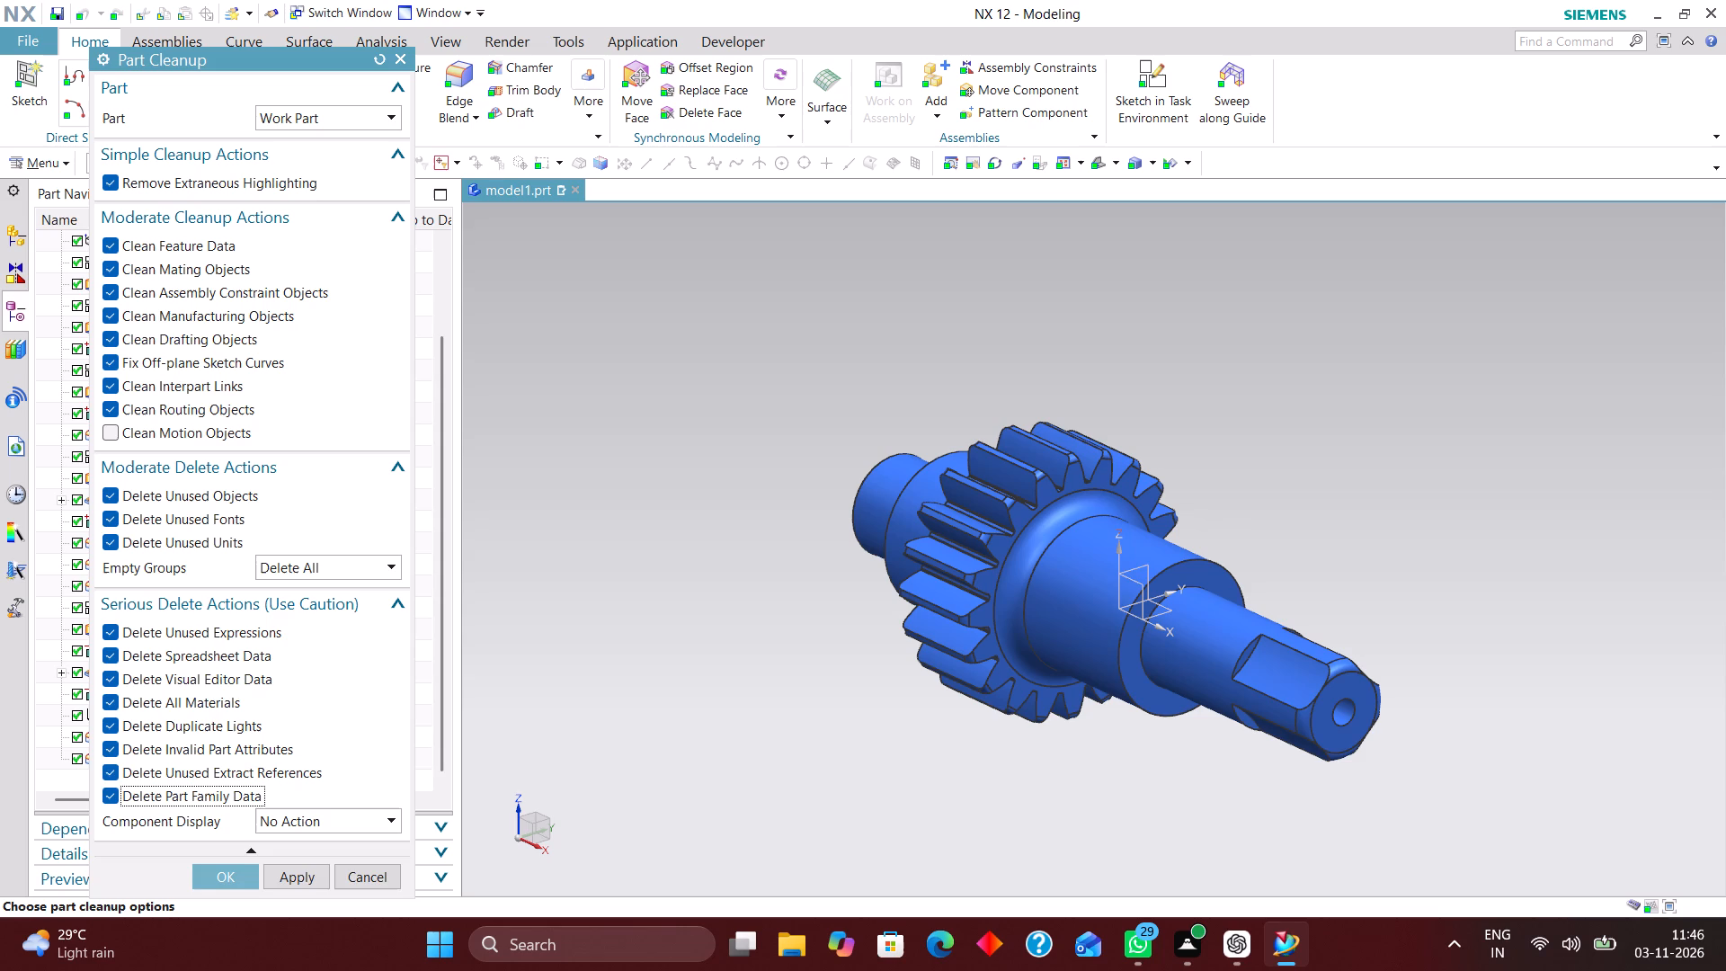
Set the cleanup's component display to Remove All Changes and run the cleanup on the work part.
click(334, 819)
click(314, 887)
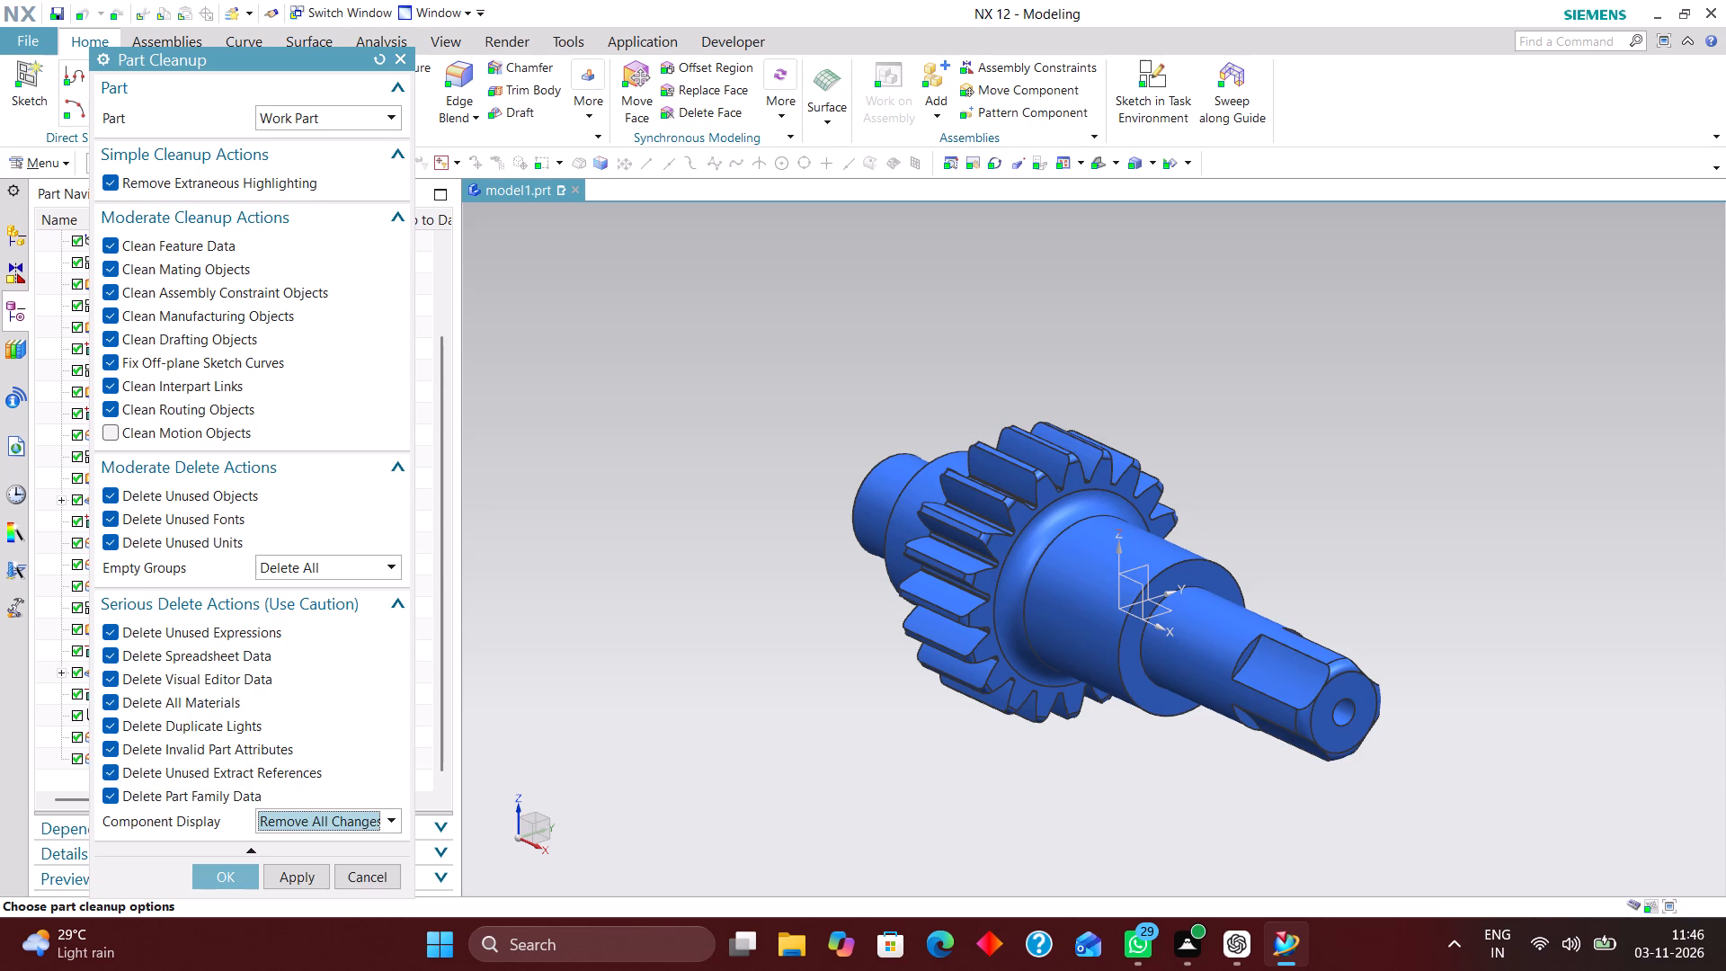
click(229, 867)
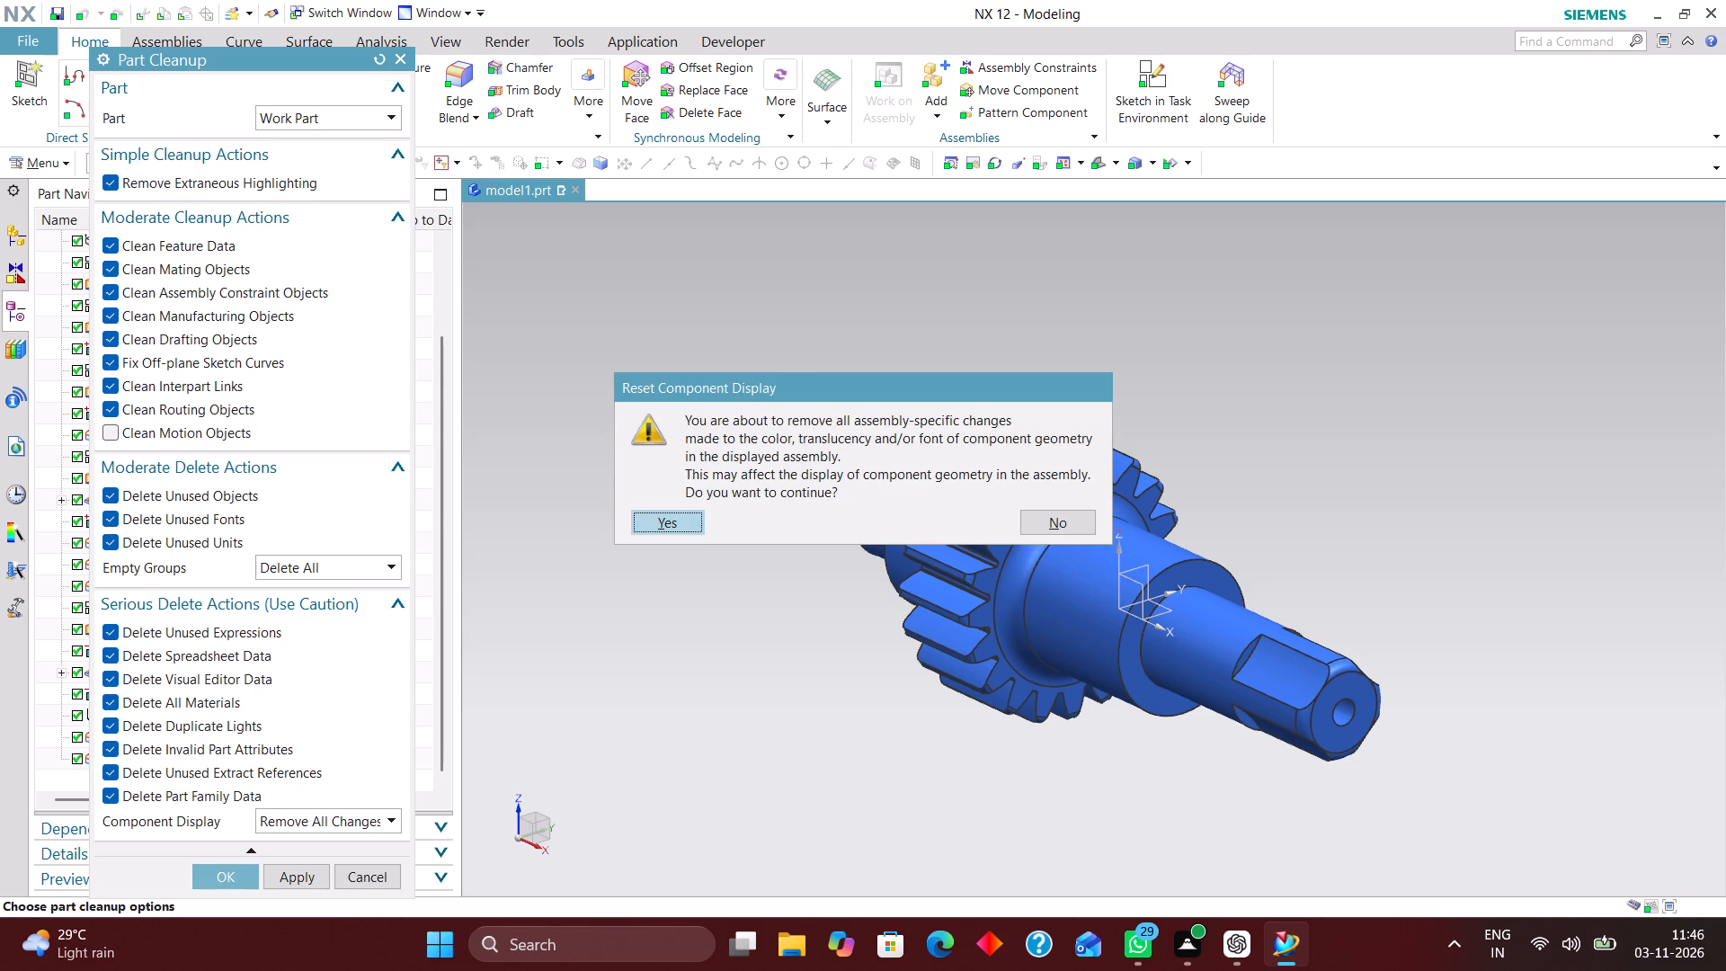
click(655, 525)
click(670, 505)
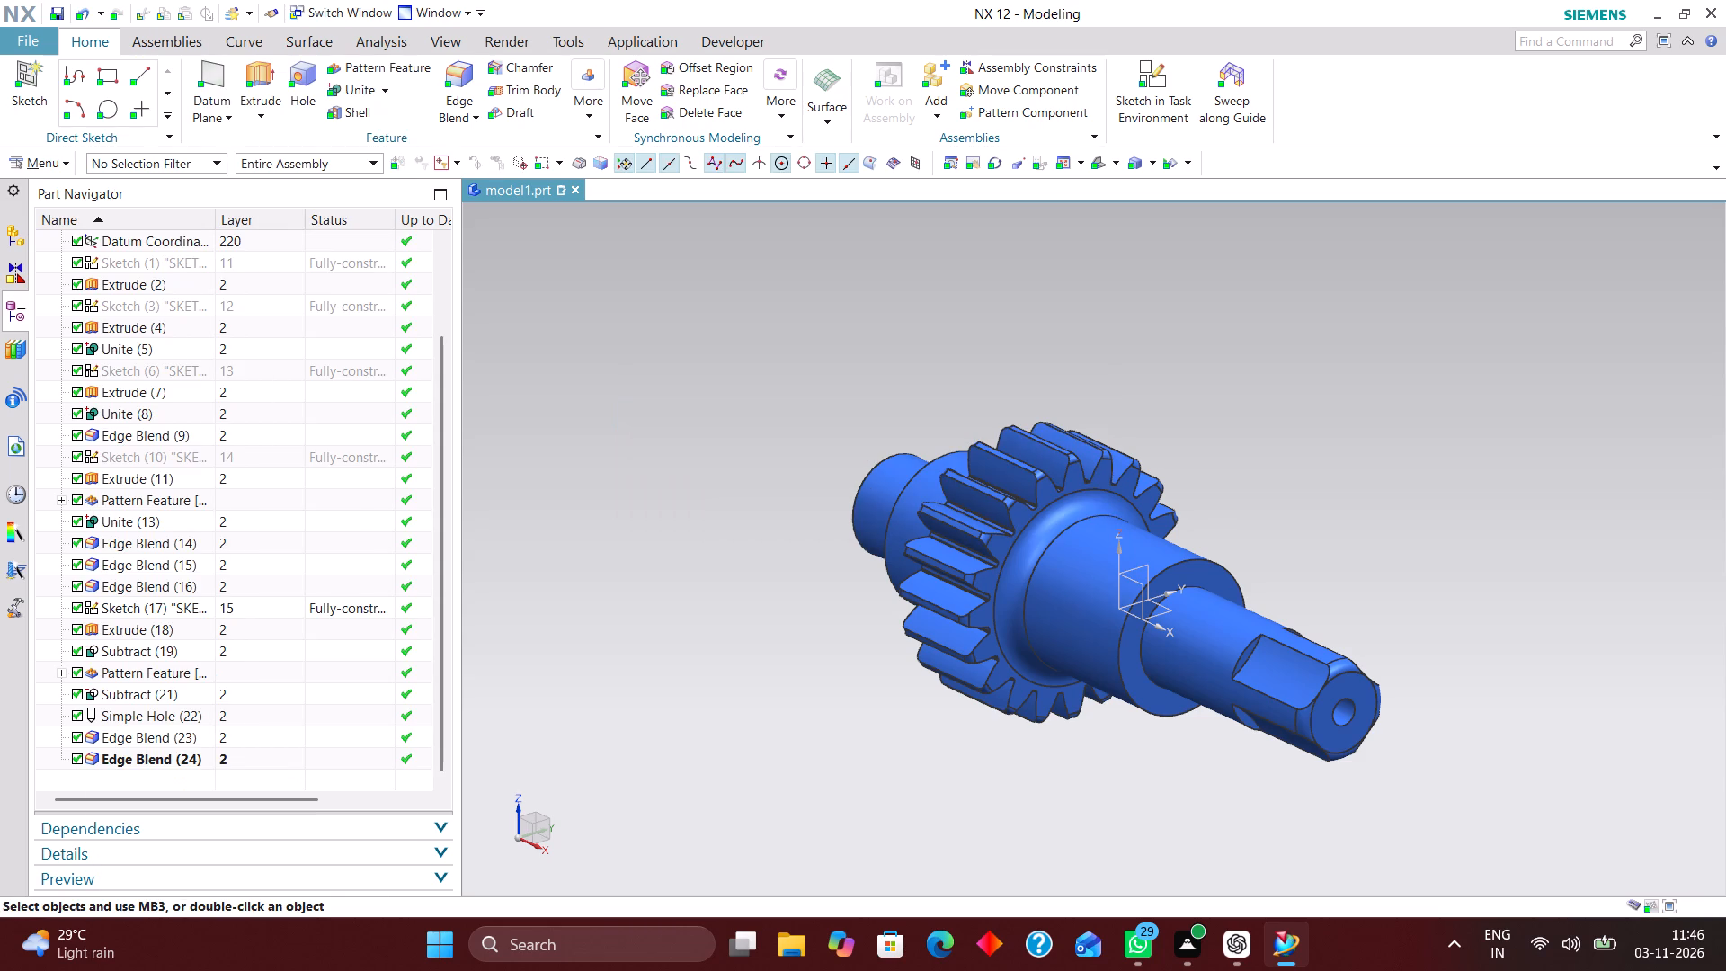
Add a new reference set with the default name and include the gear shaft's solid body in it.
click(66, 169)
click(74, 282)
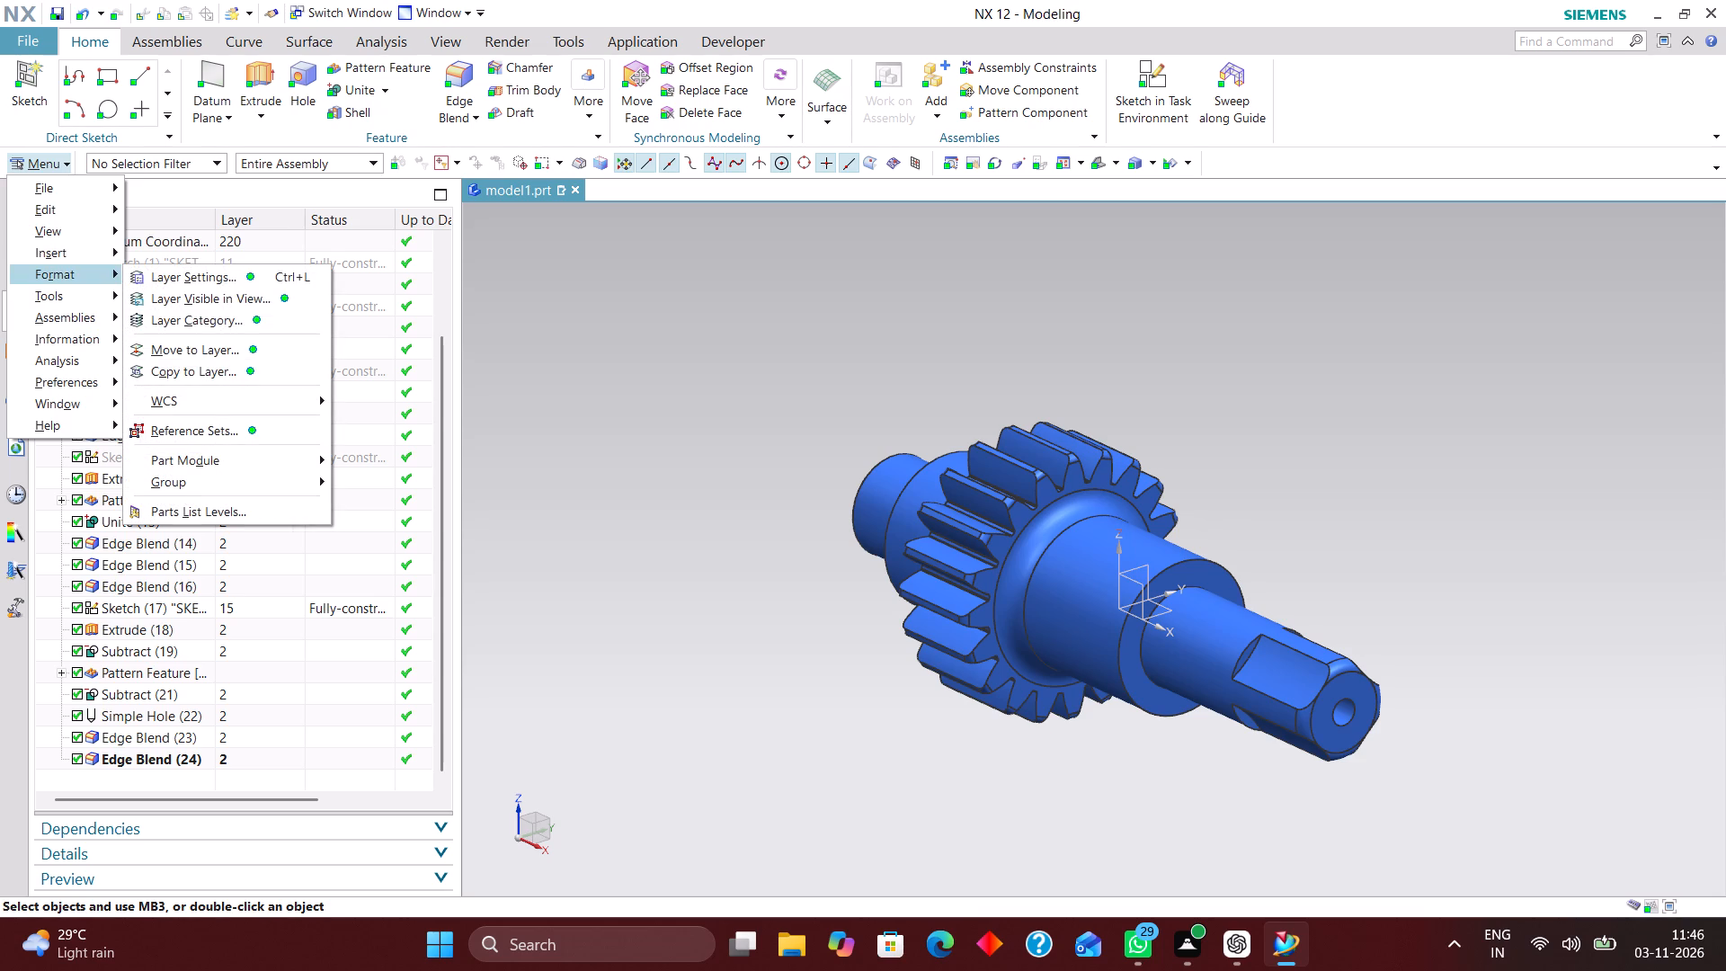
click(214, 428)
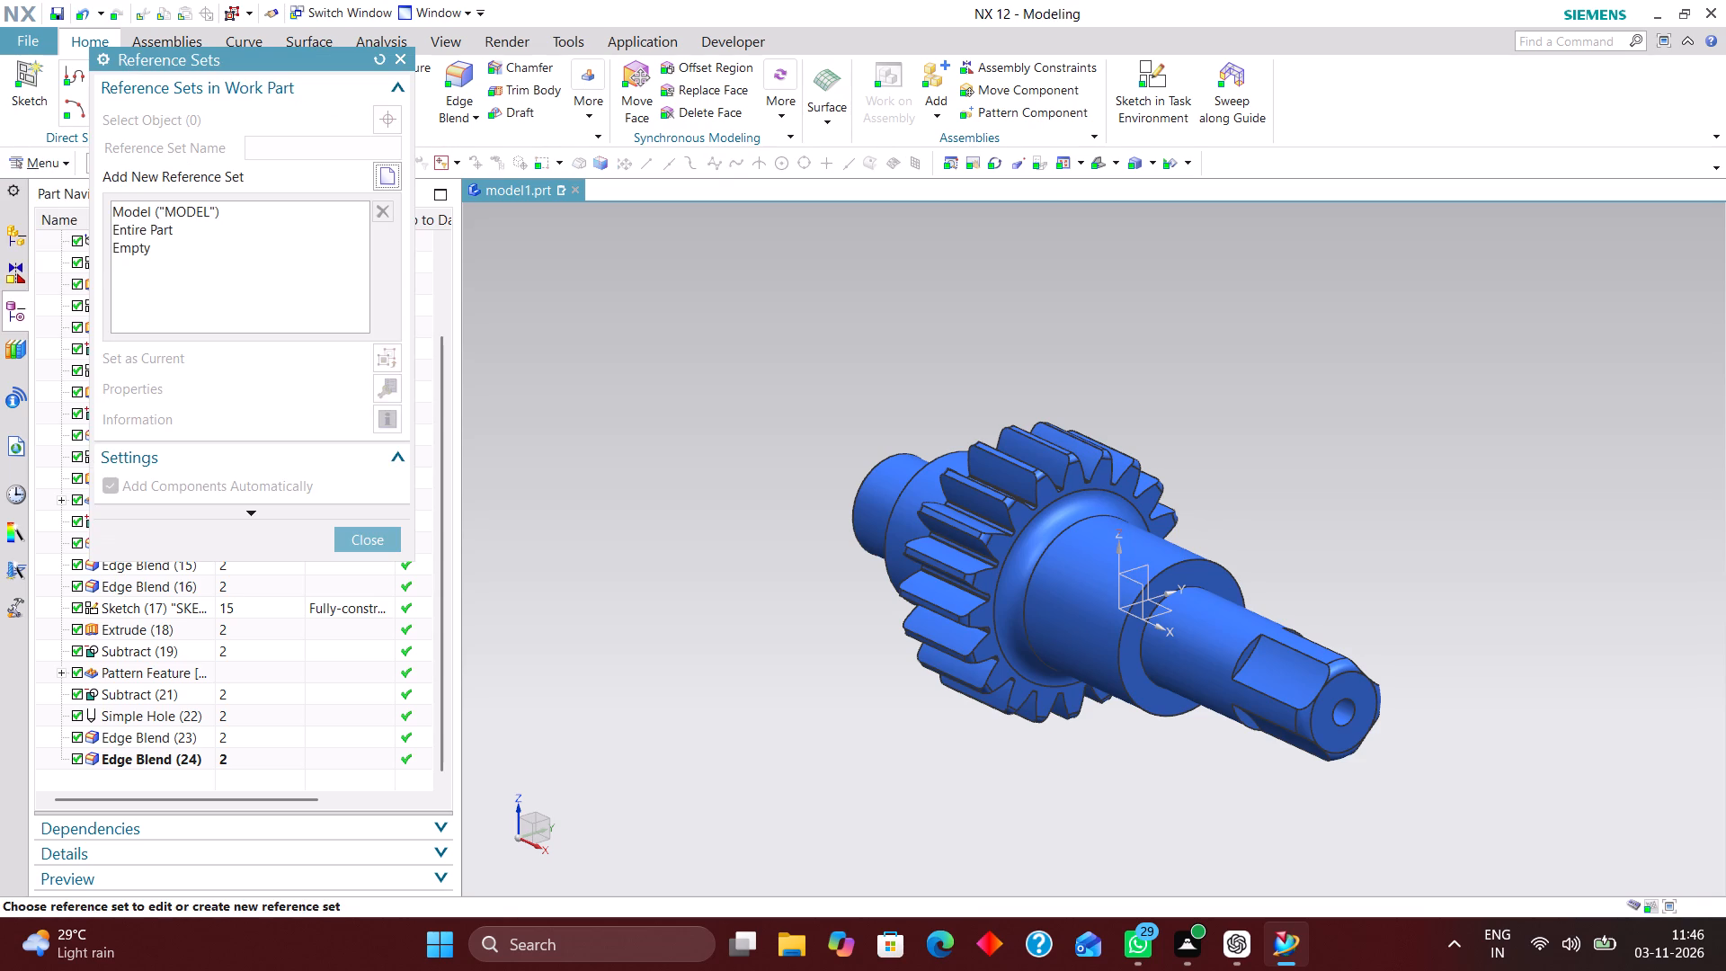
click(386, 168)
click(1192, 636)
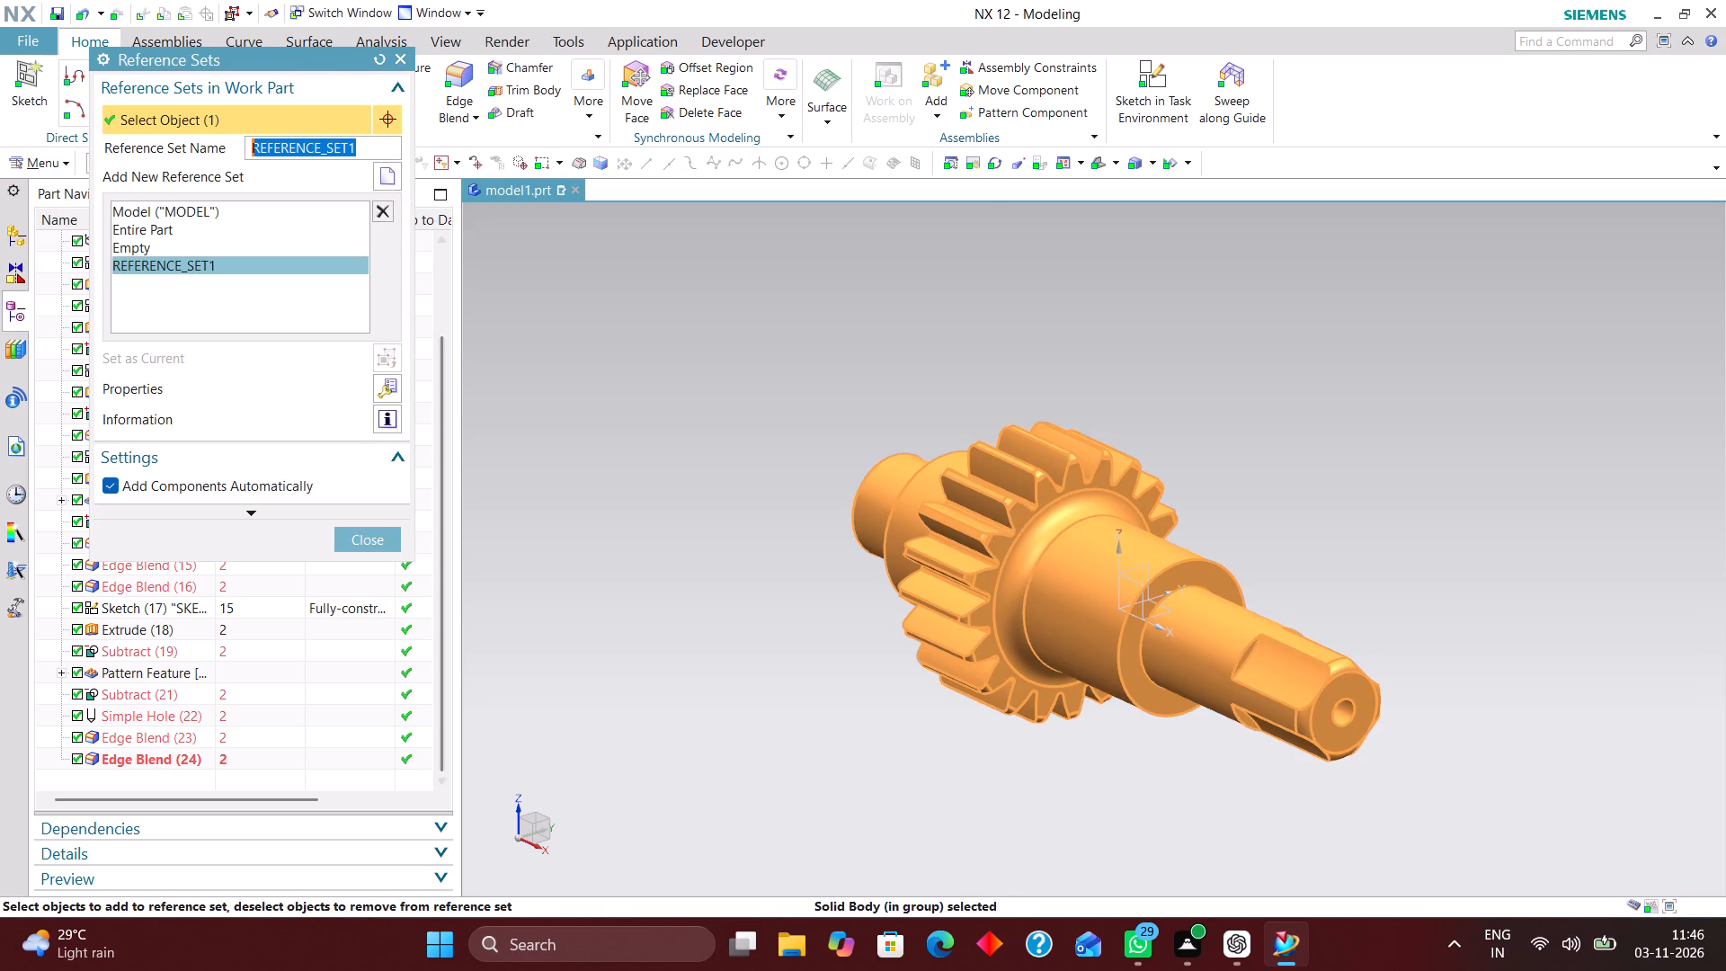
click(375, 550)
Add the gear shaft's solid body to the part's Product Interface objects using the Automatic object type.
click(33, 158)
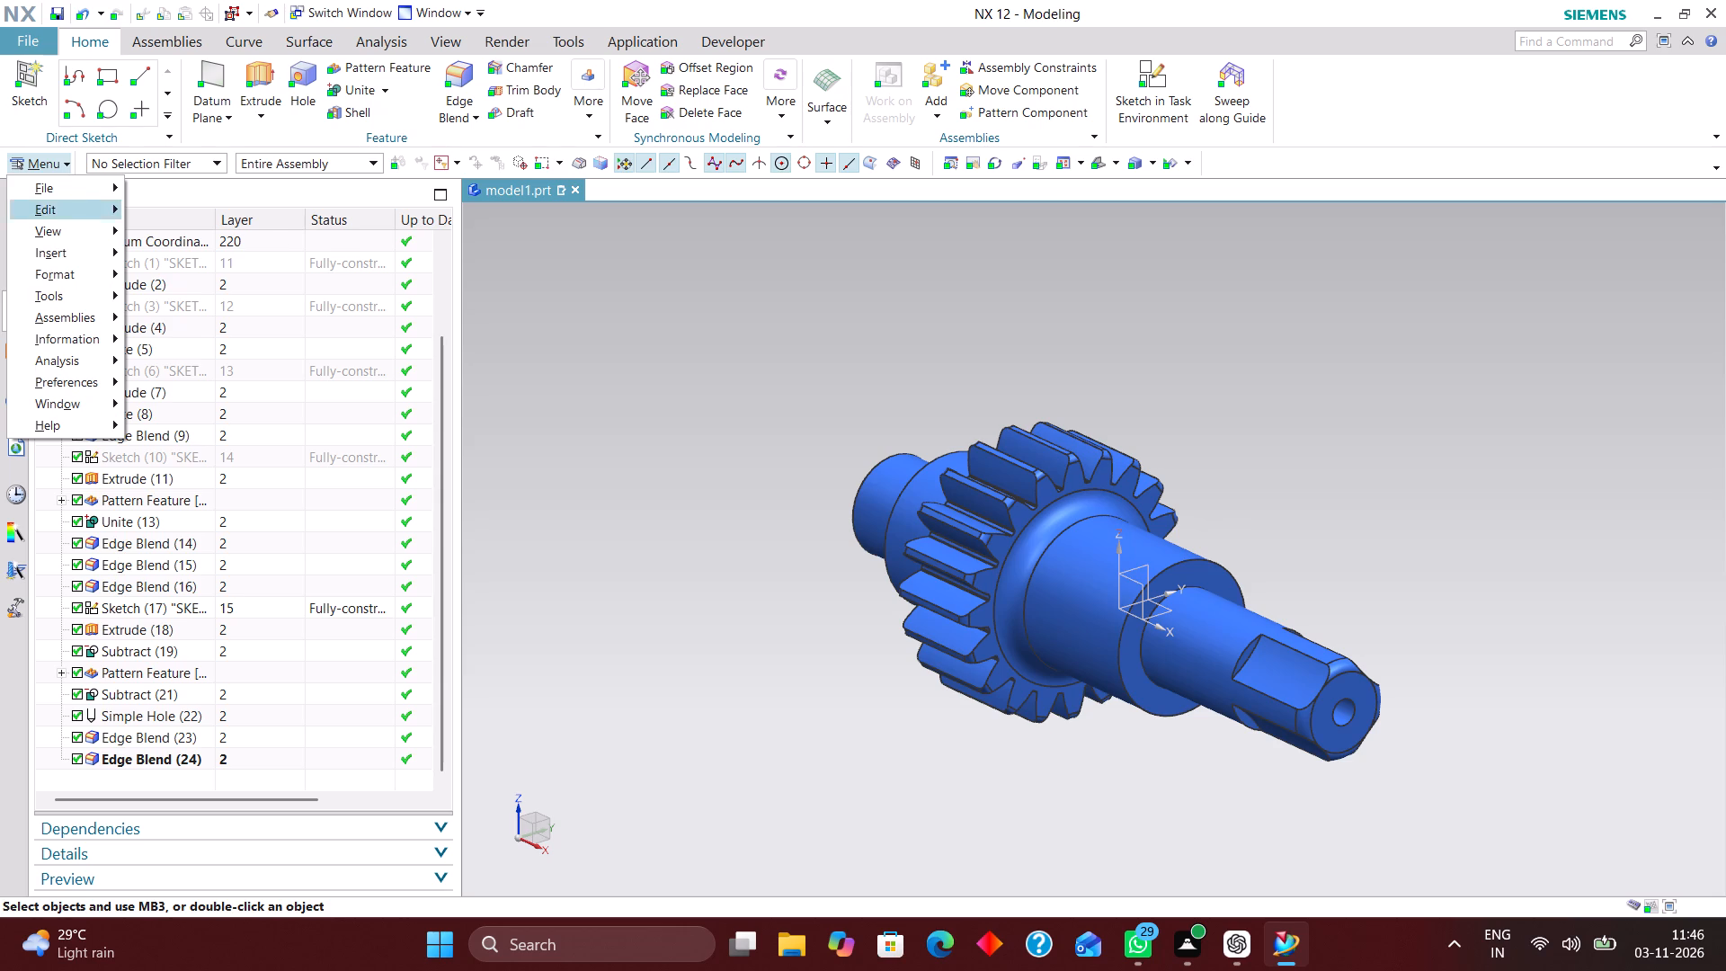
click(69, 298)
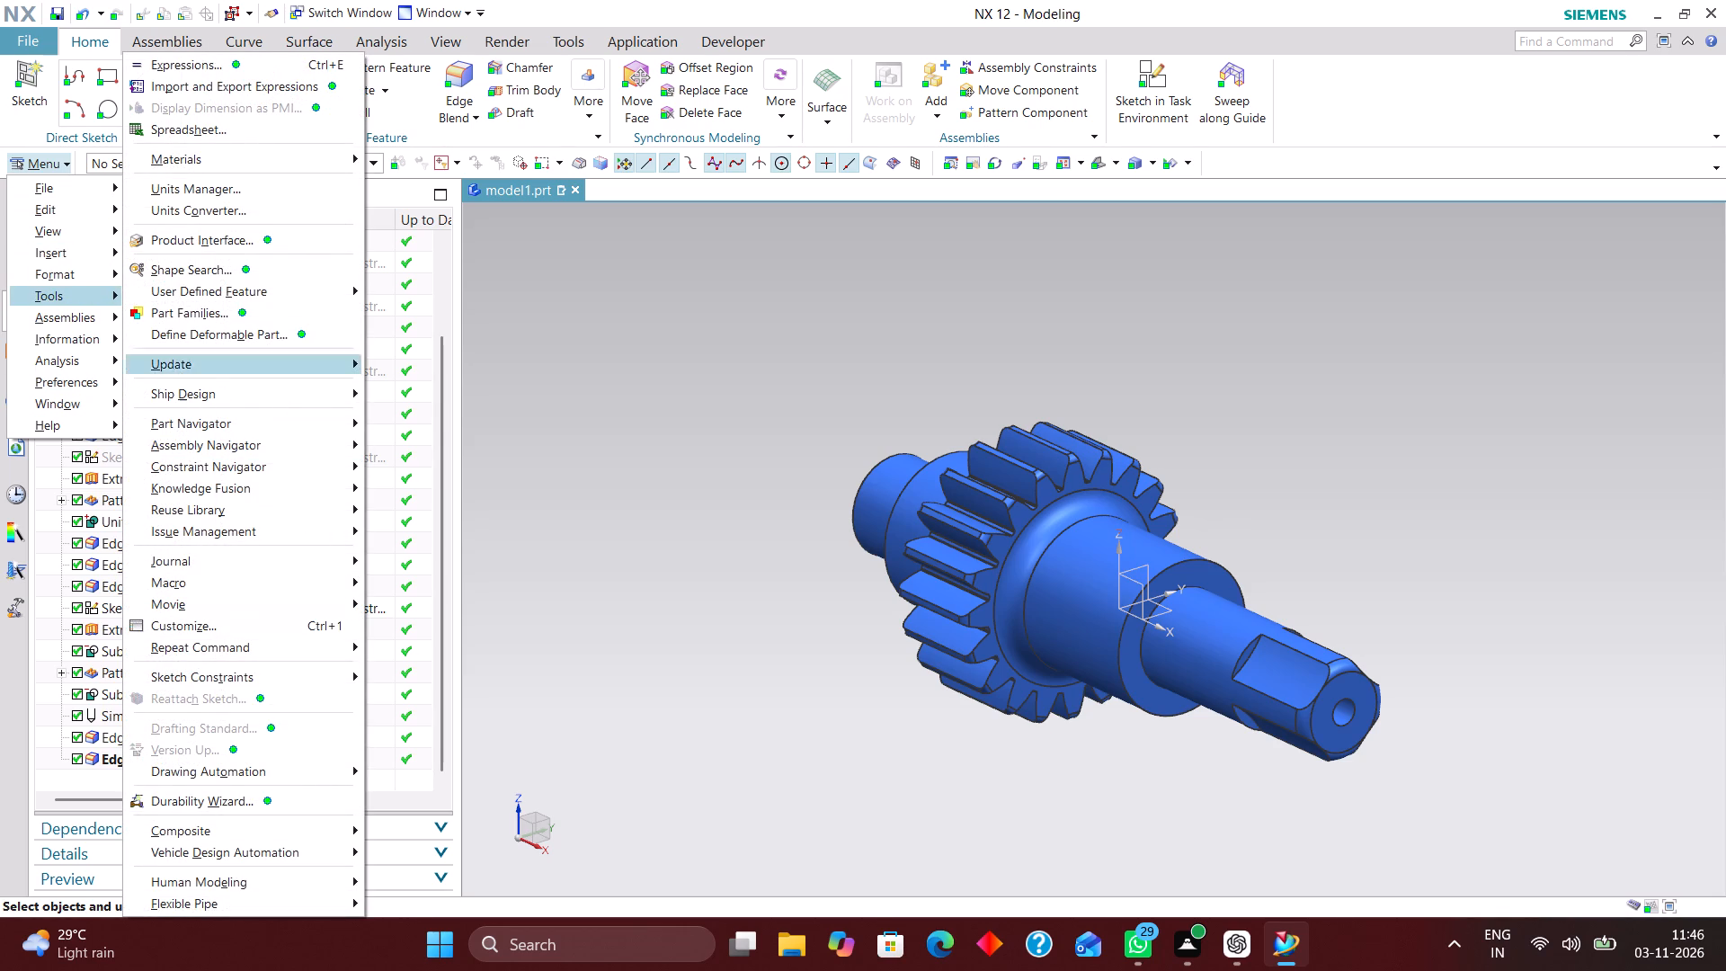
click(252, 239)
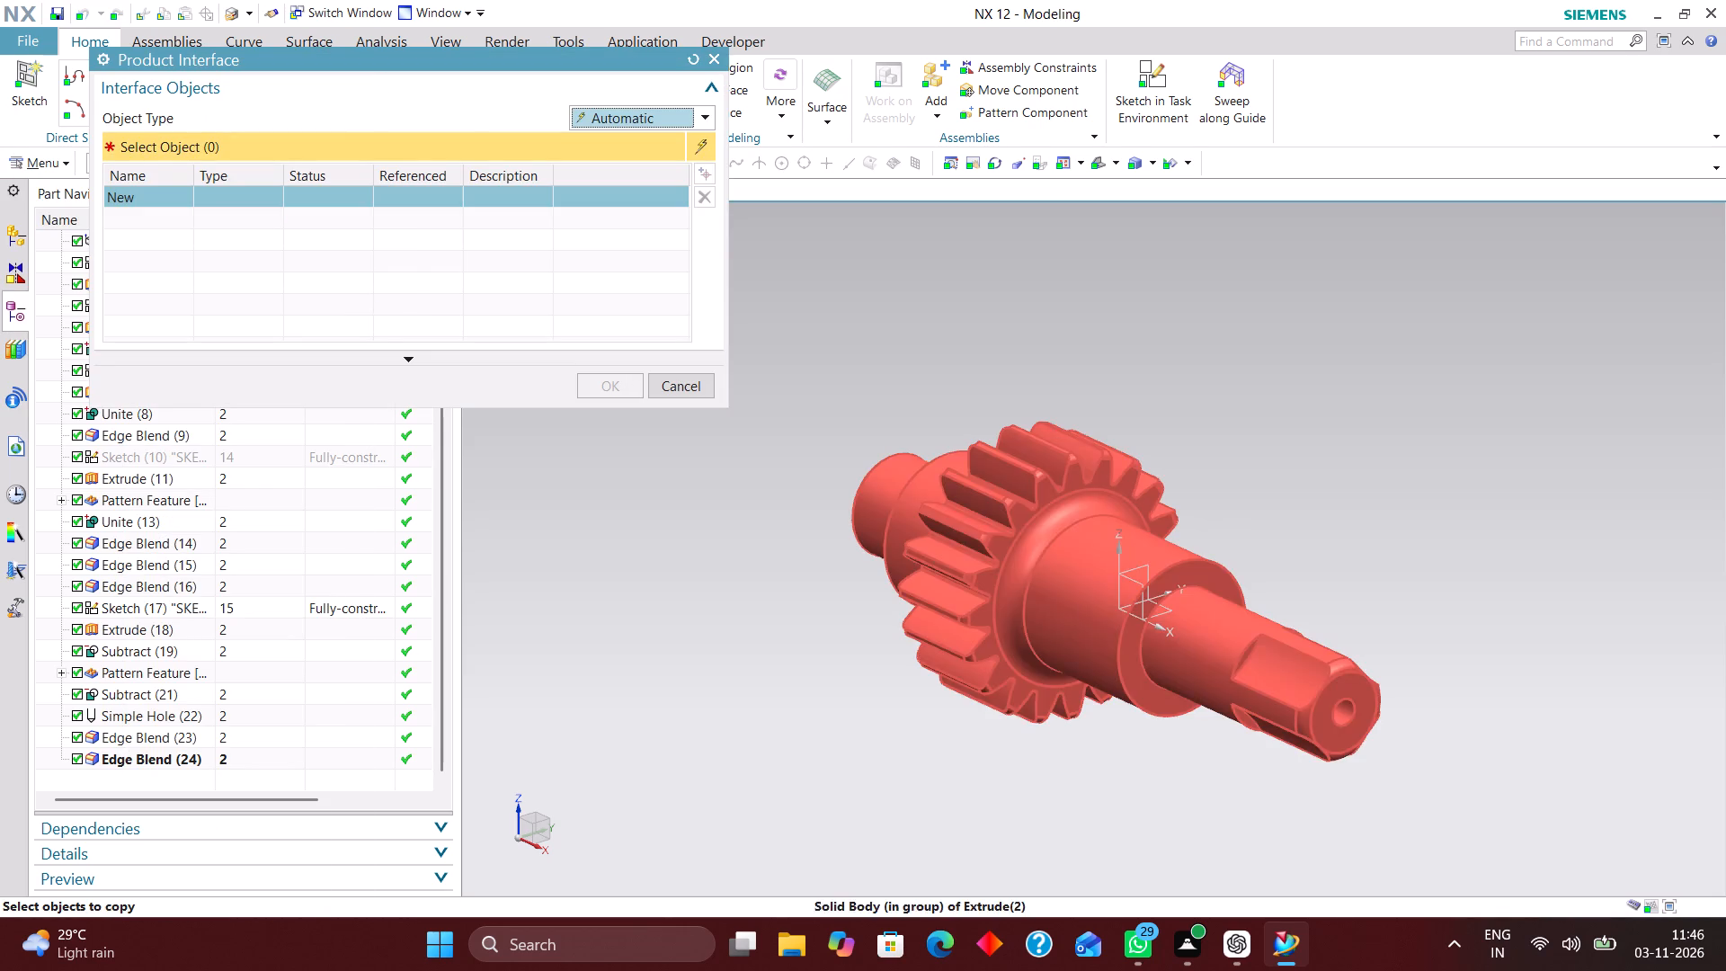
click(1065, 586)
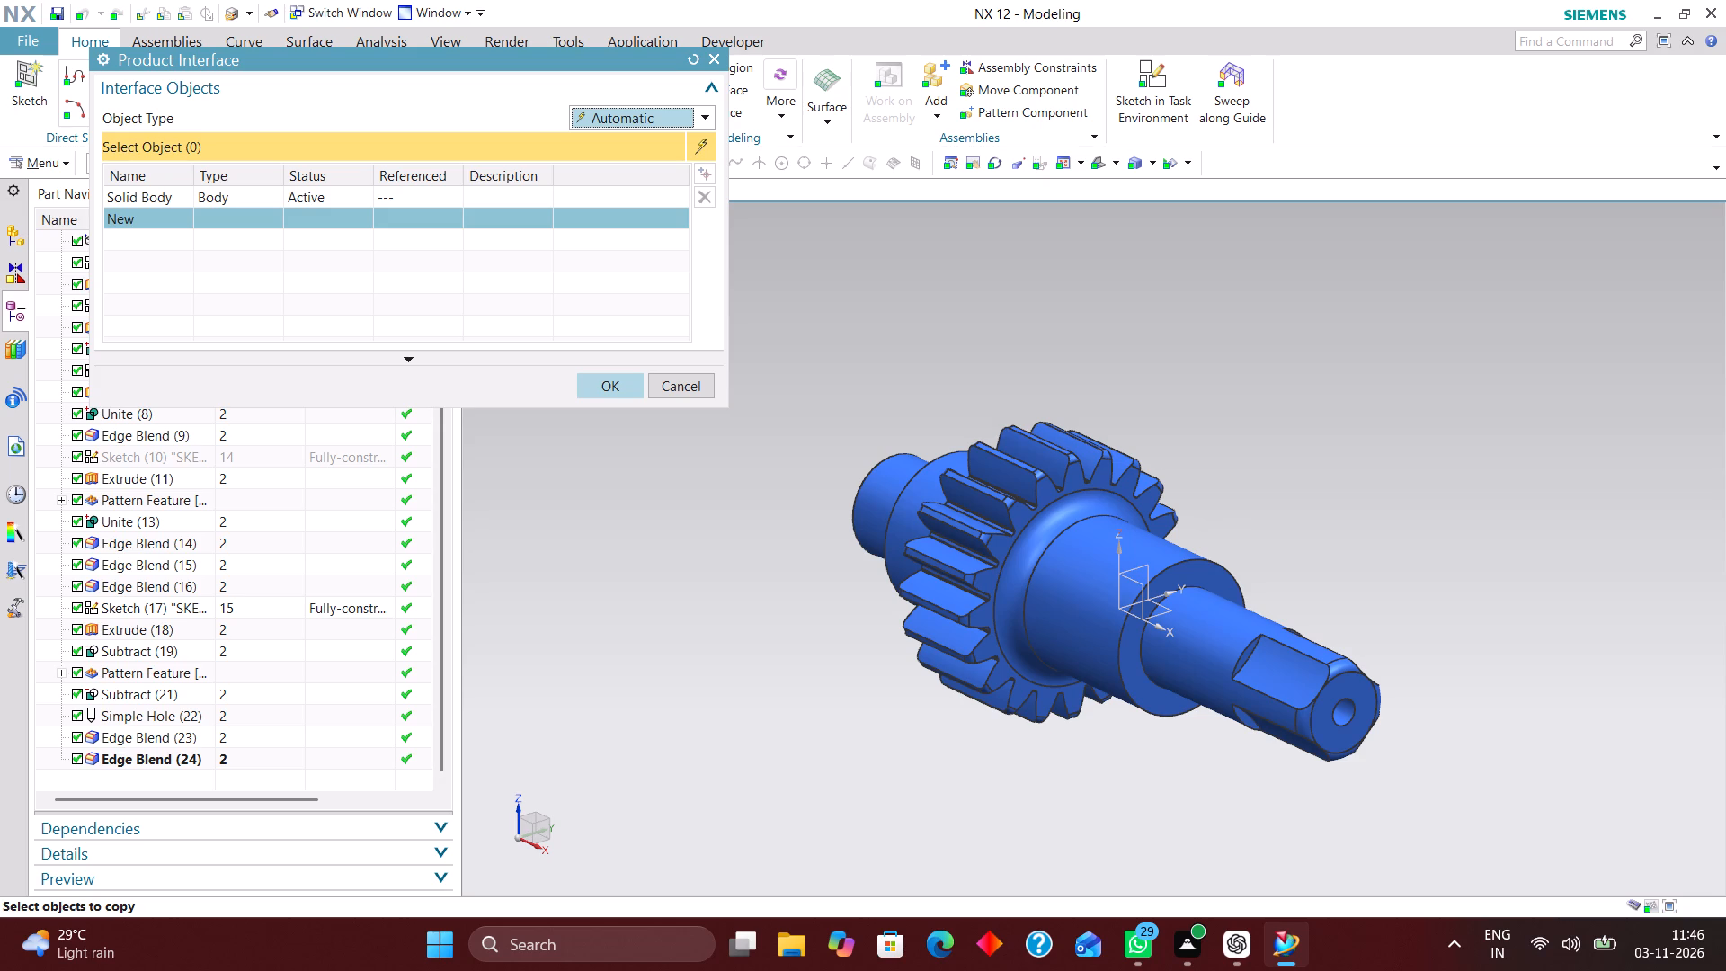
click(613, 388)
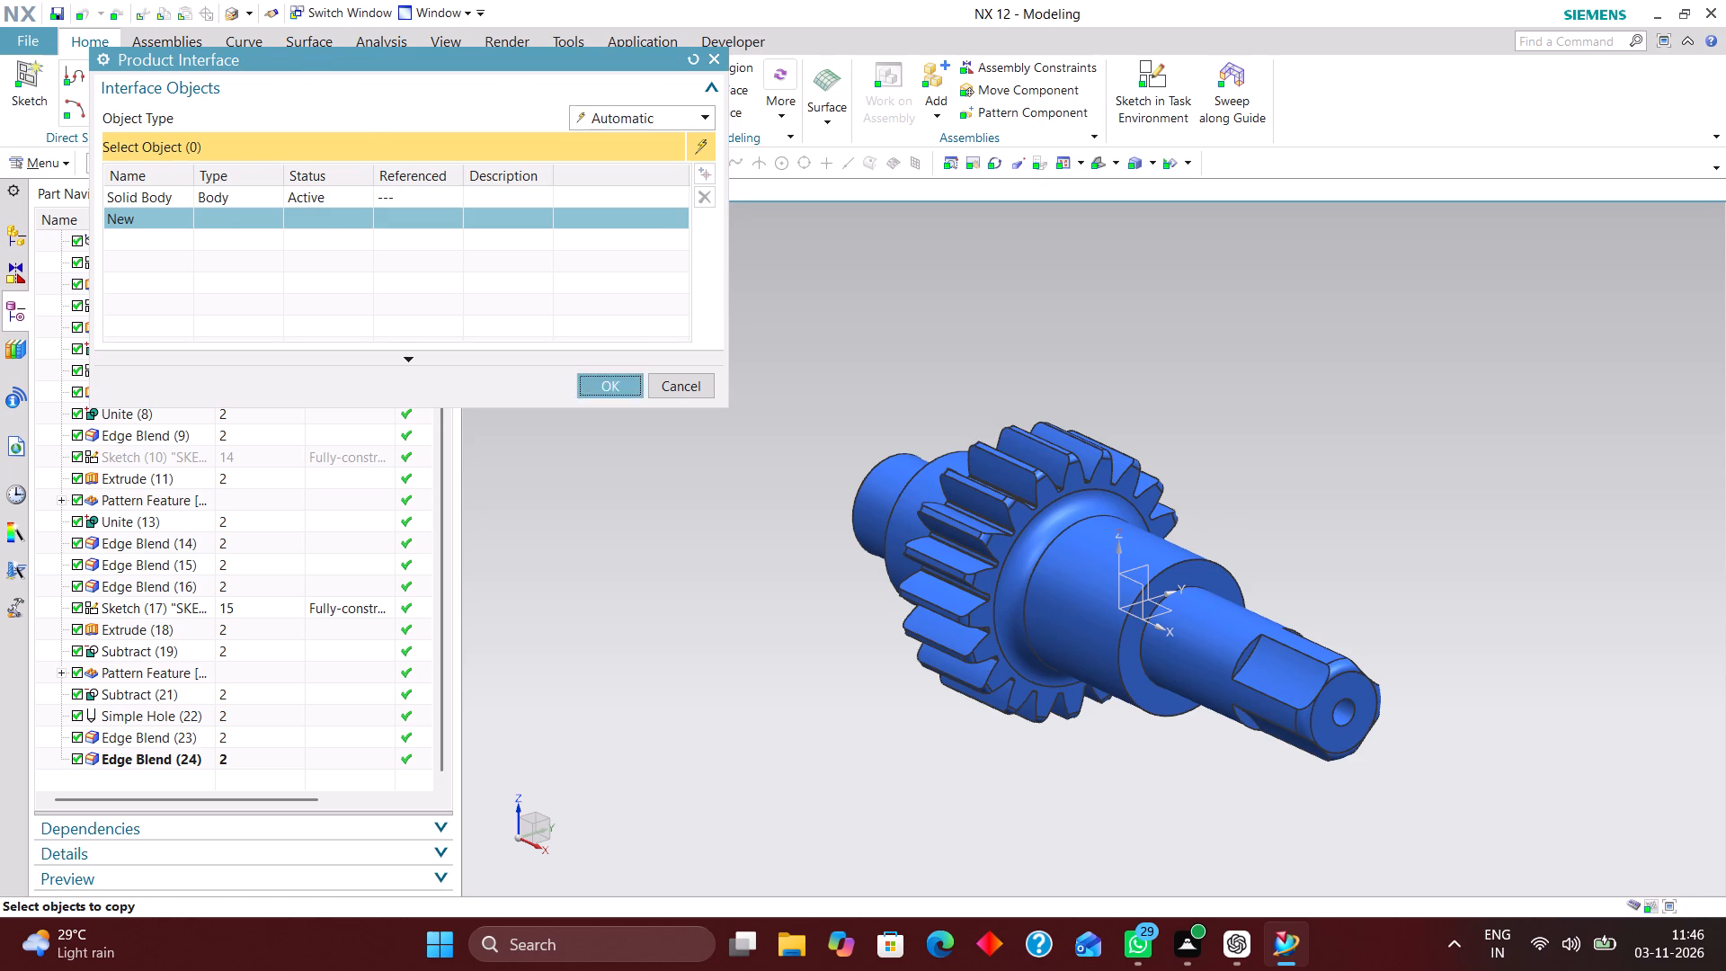
Examine the finished gear shaft from several angles, covering both shaft ends and the gear teeth, and restore a standard pictorial view.
scroll(830, 434, down, 1)
middle_drag(1096, 510, 1182, 599)
scroll(1187, 549, up, 1)
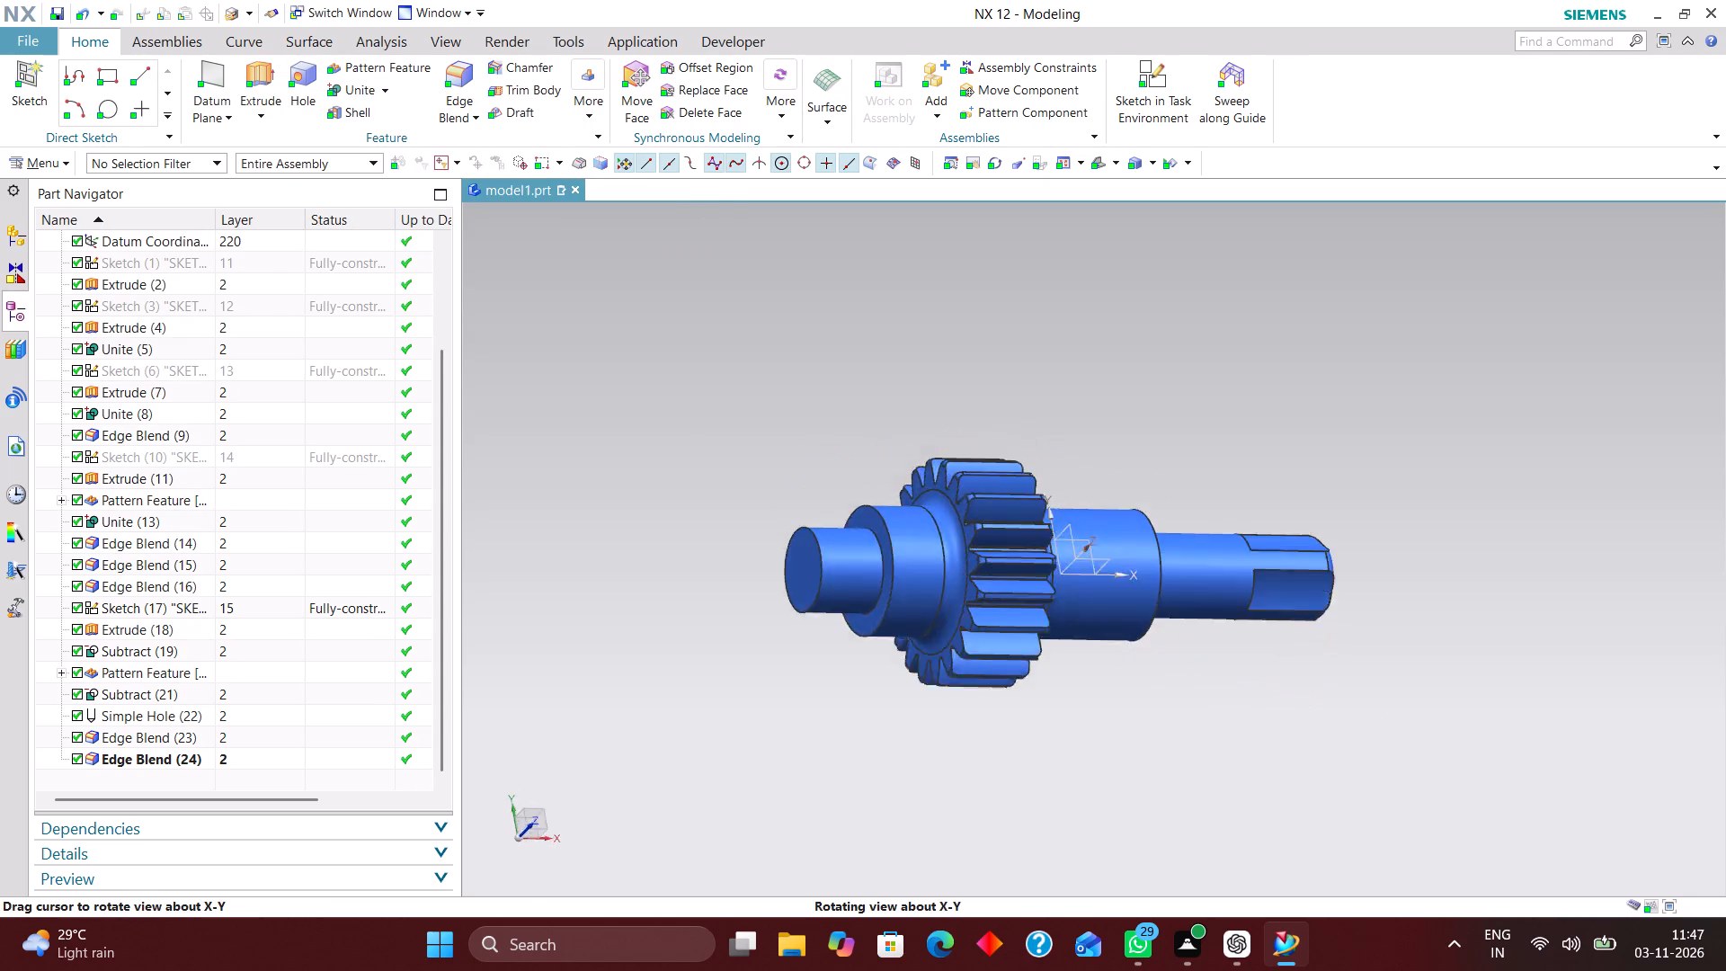
middle_drag(1182, 599, 1316, 712)
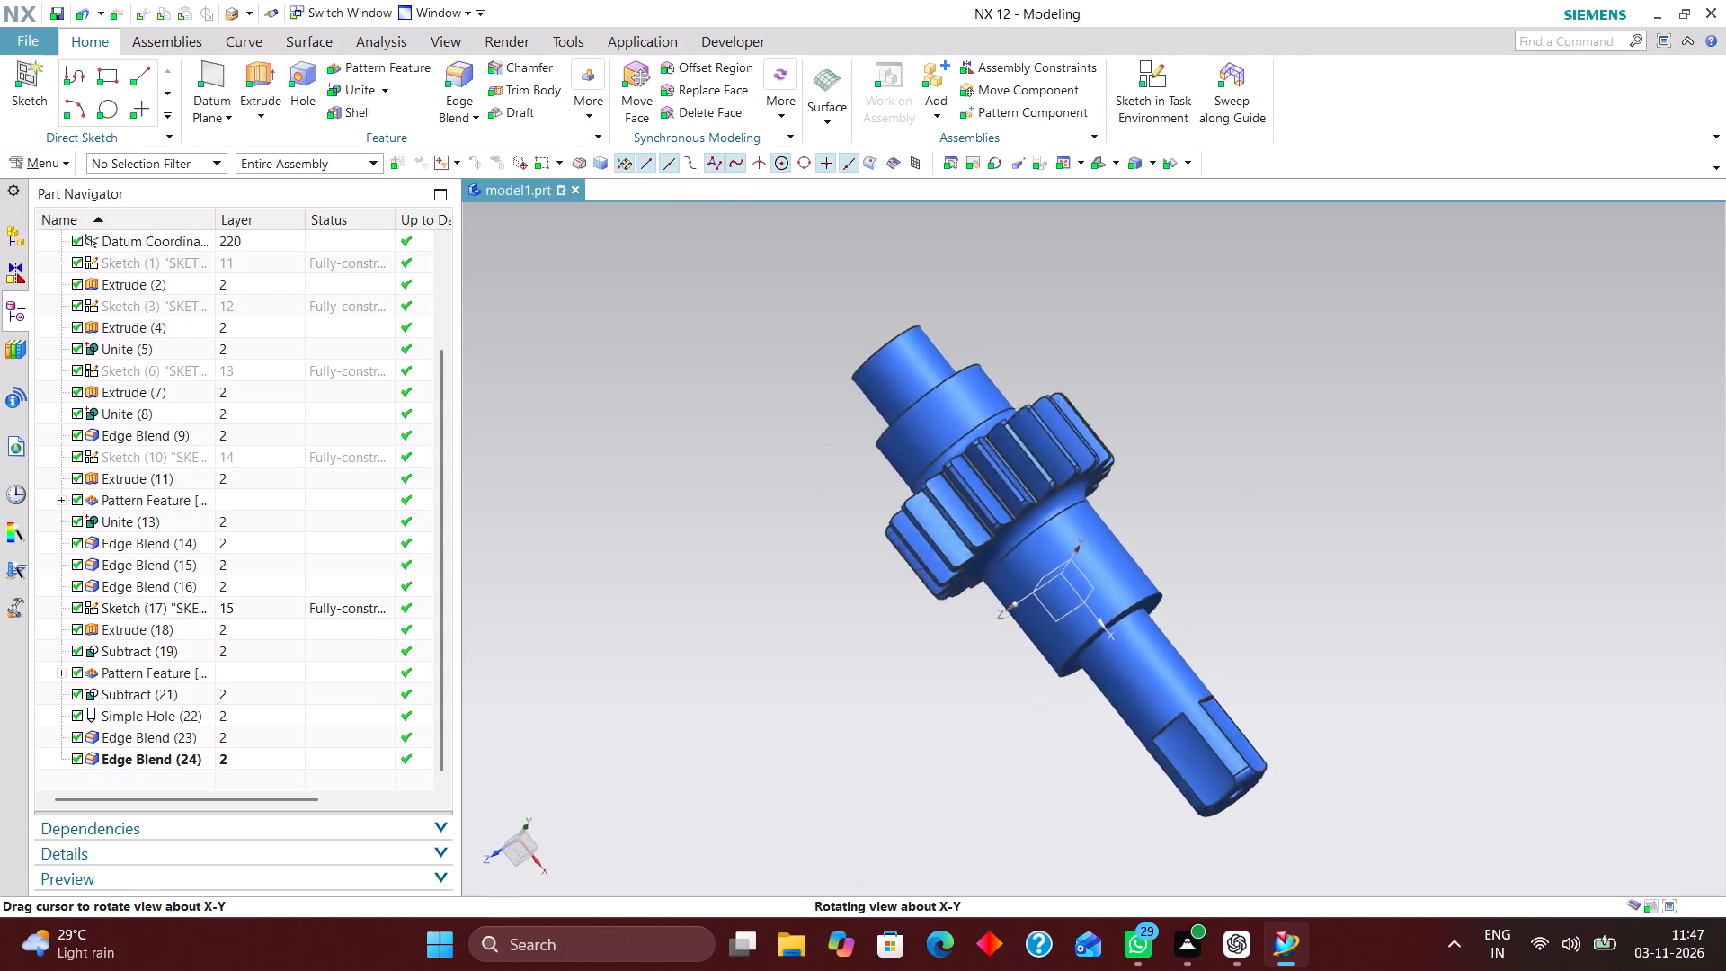
middle_drag(1316, 712, 1288, 720)
middle_drag(1295, 692, 1335, 639)
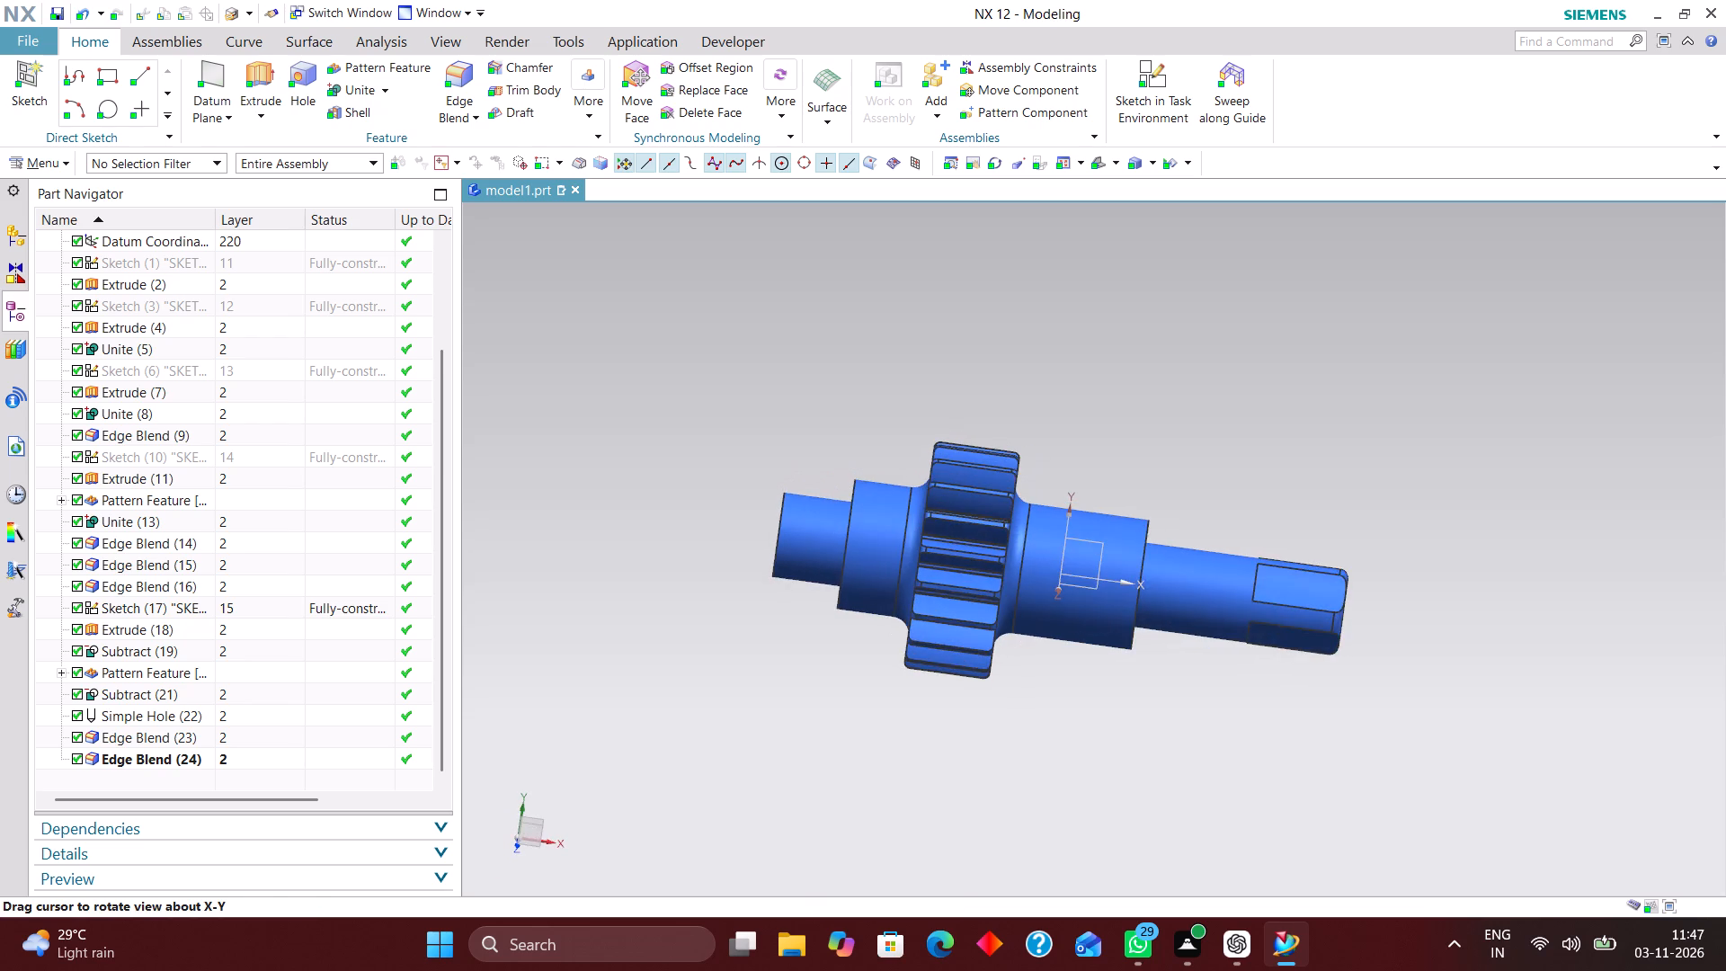
right_drag(1369, 673, 1144, 661)
middle_drag(1316, 782, 1260, 788)
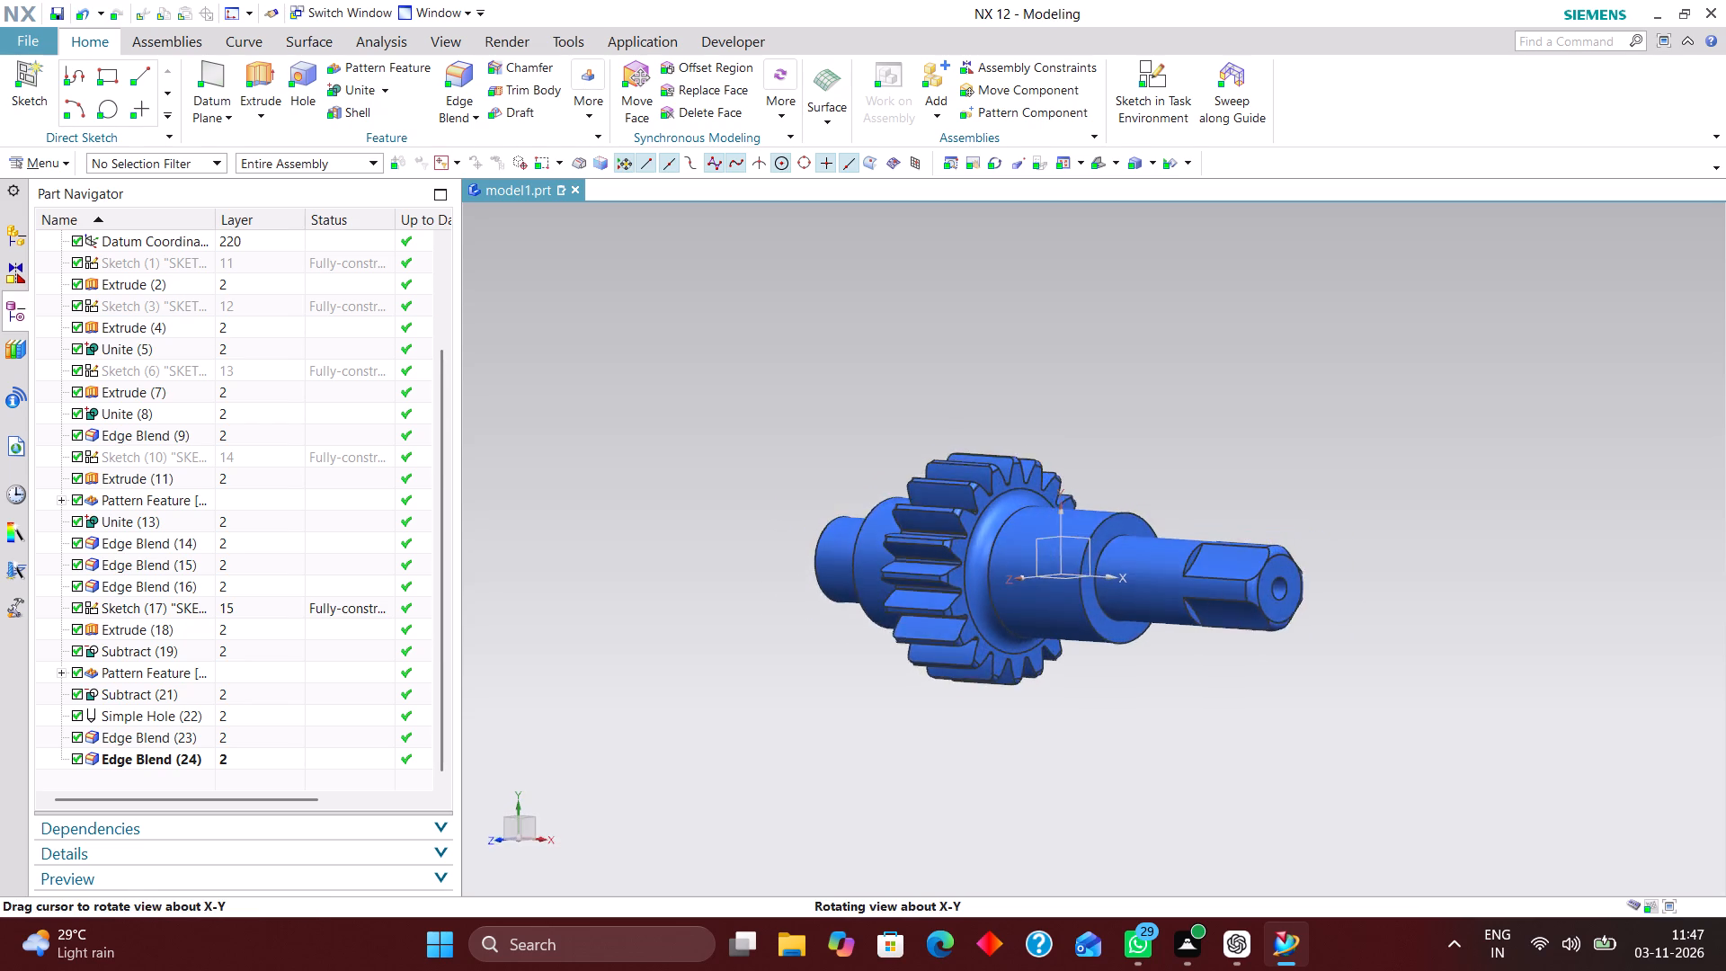
middle_drag(1260, 788, 1303, 776)
right_drag(1366, 755, 1170, 734)
scroll(1319, 712, up, 1)
middle_drag(1311, 726, 1280, 747)
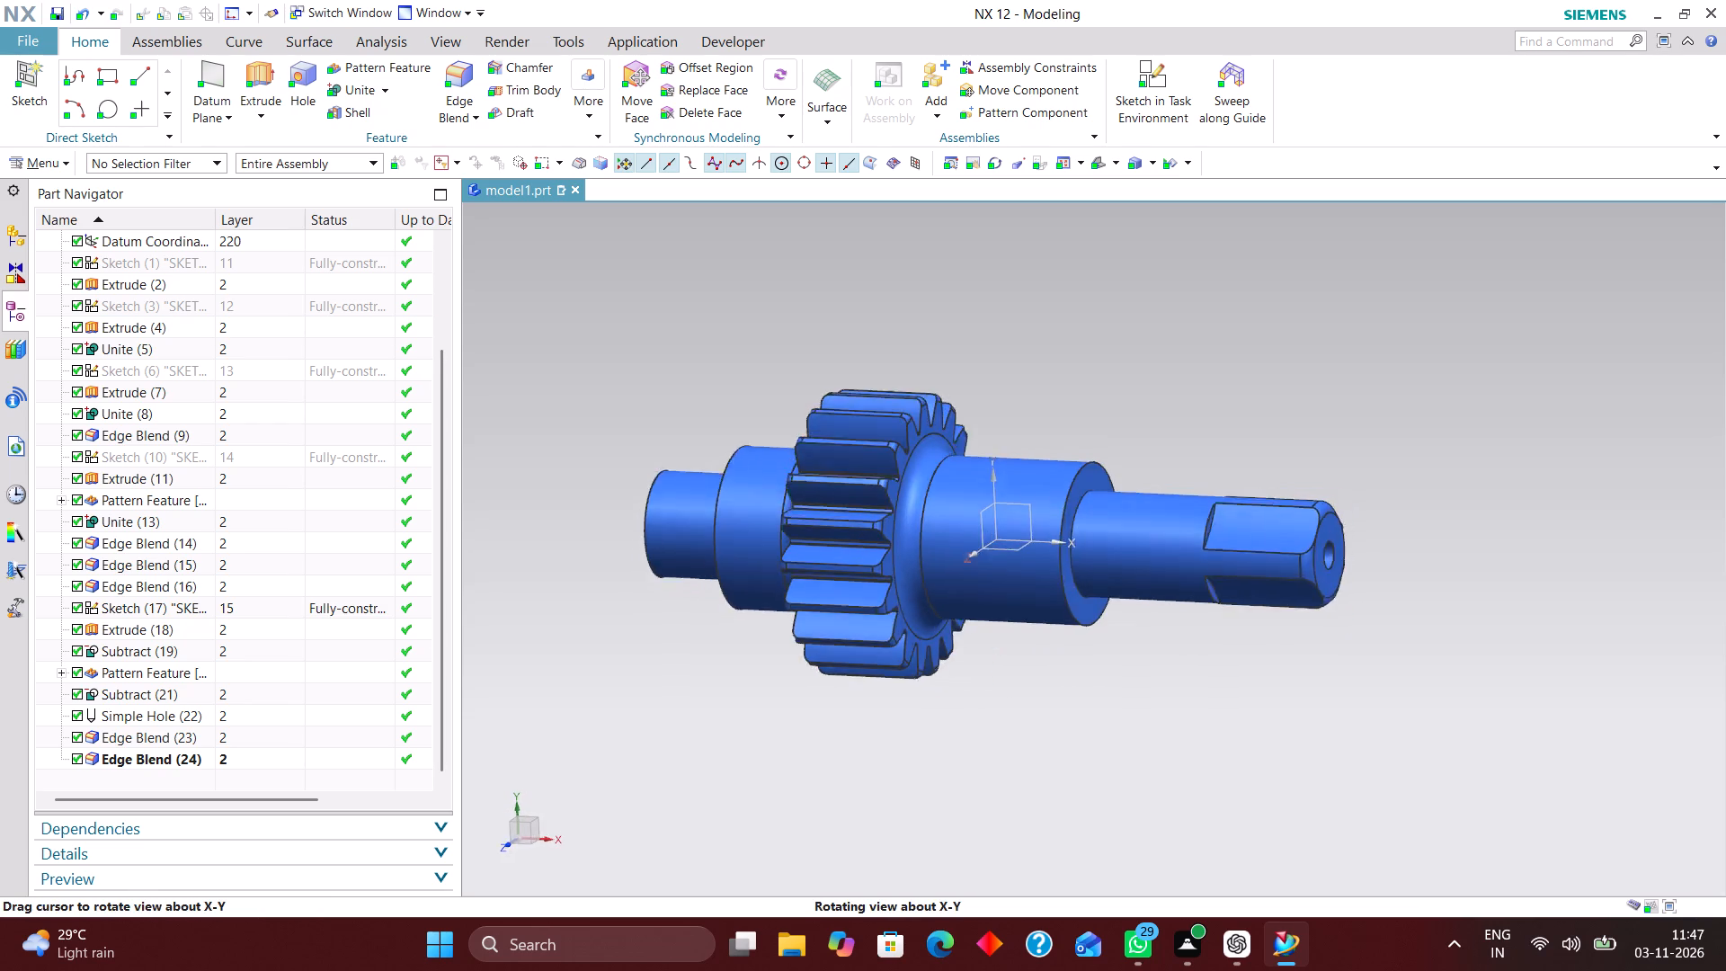
middle_drag(1280, 747, 1264, 773)
scroll(1268, 772, down, 1)
middle_drag(1268, 774, 1281, 866)
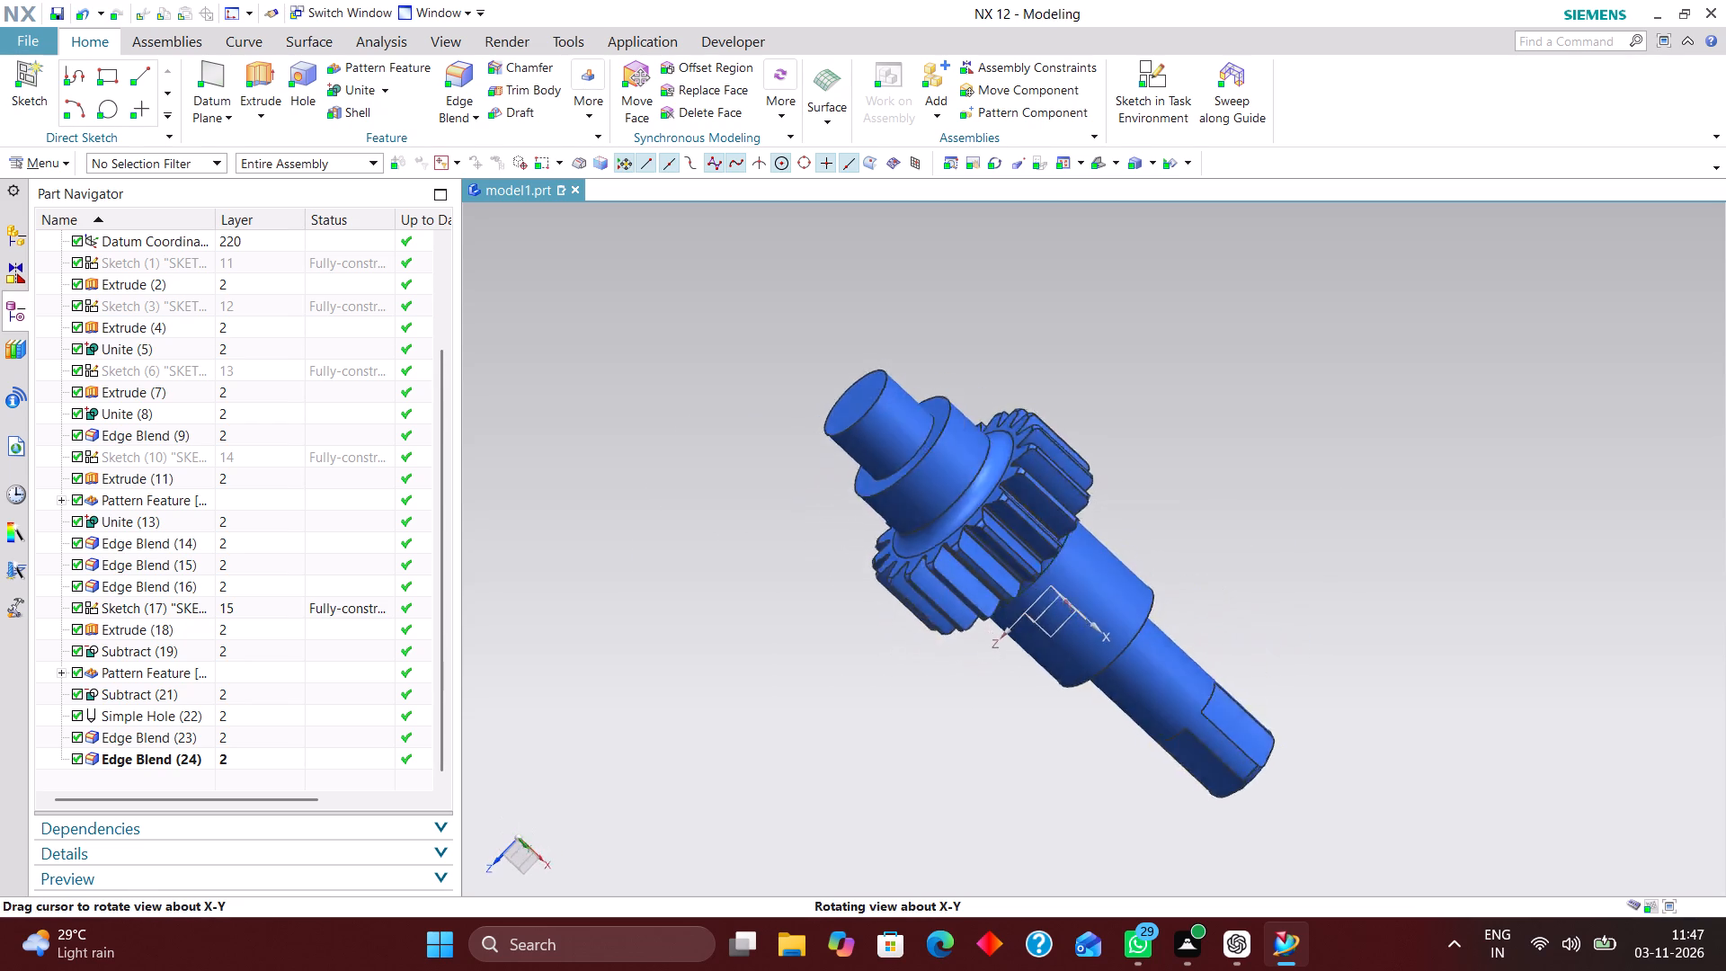
middle_drag(1281, 866, 1225, 701)
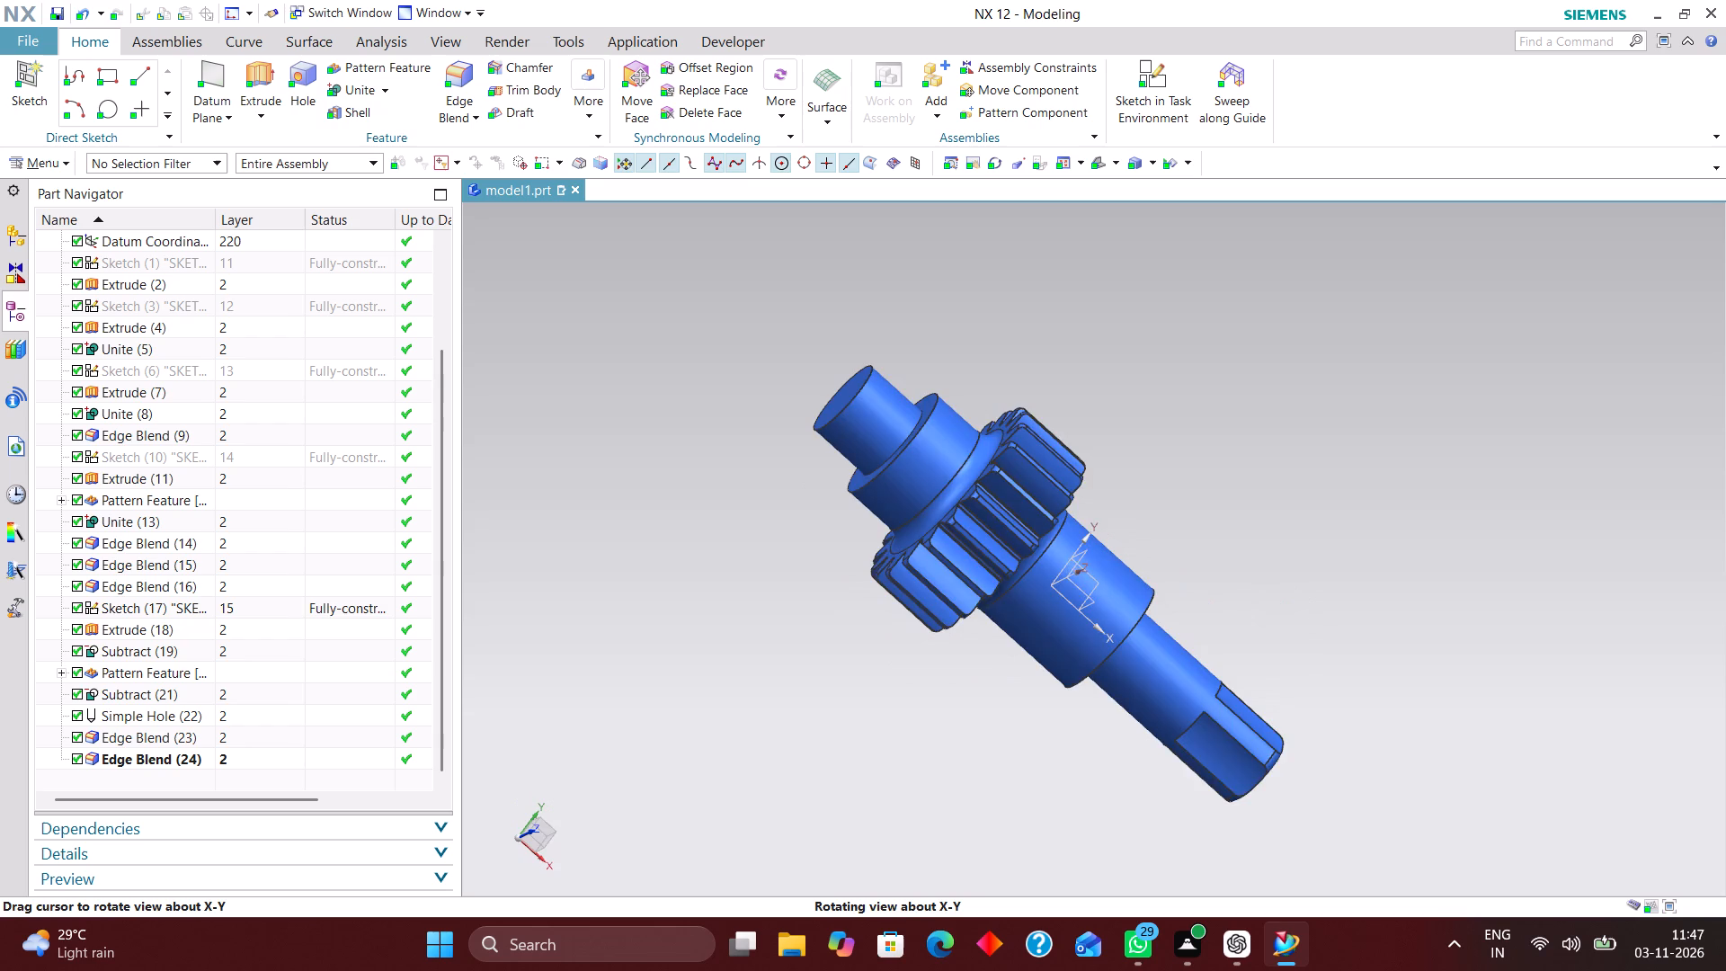
middle_drag(1225, 701, 1243, 713)
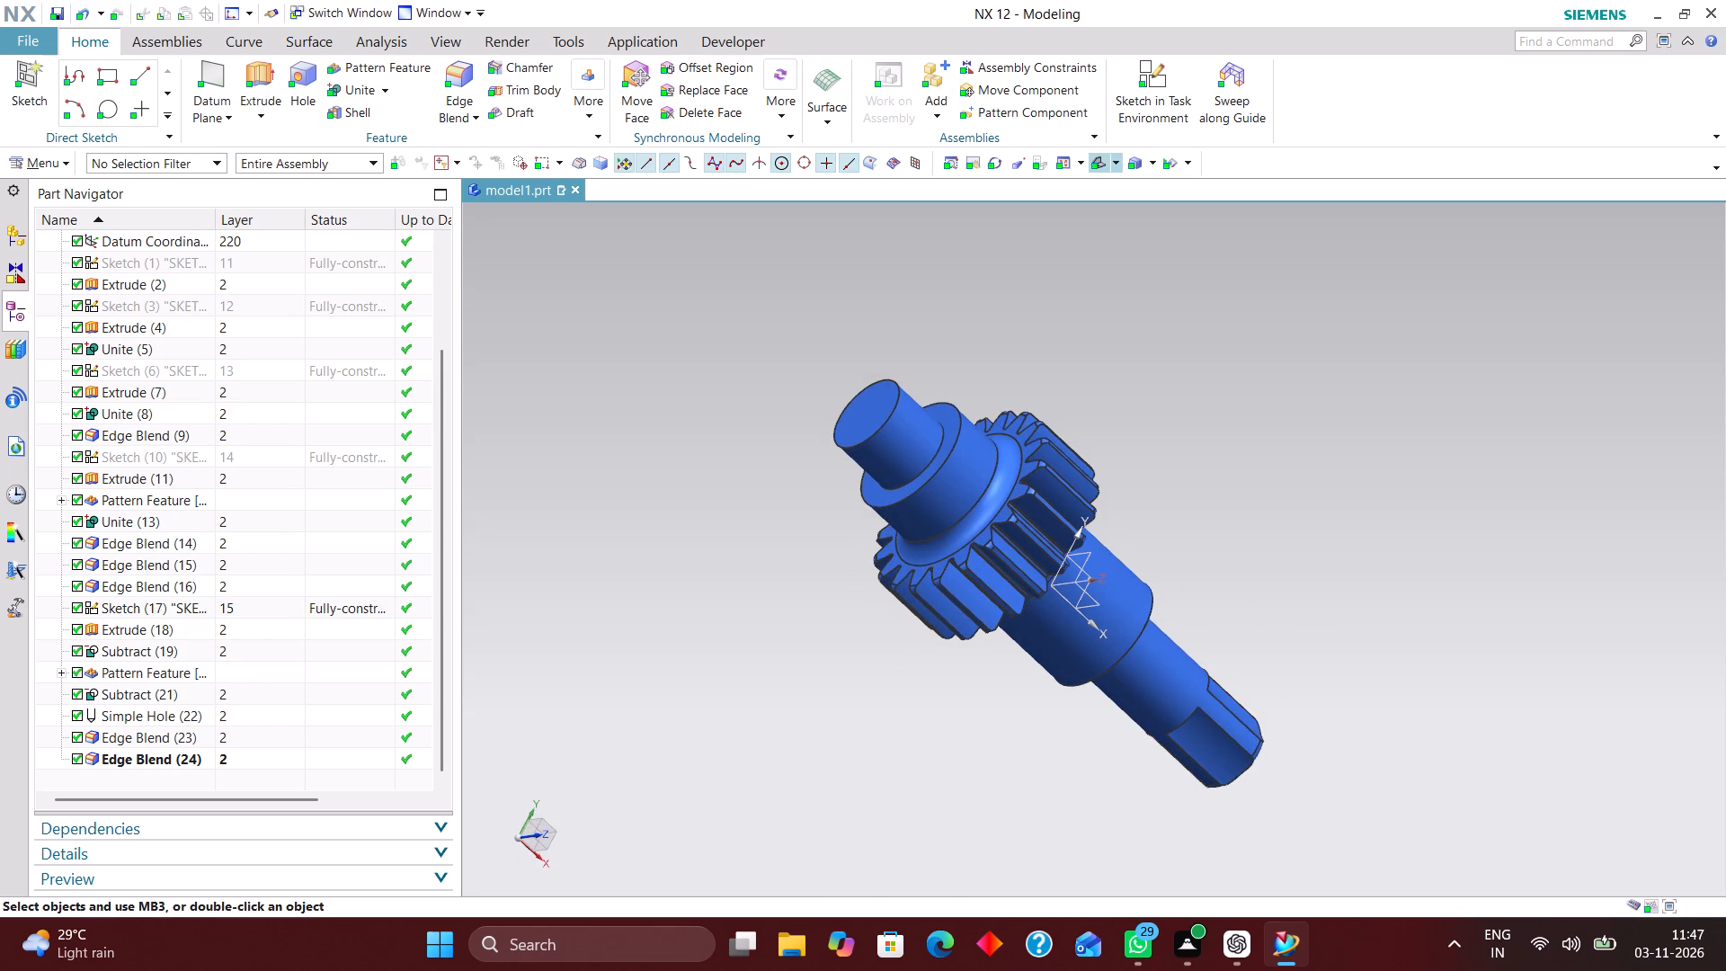
click(1107, 161)
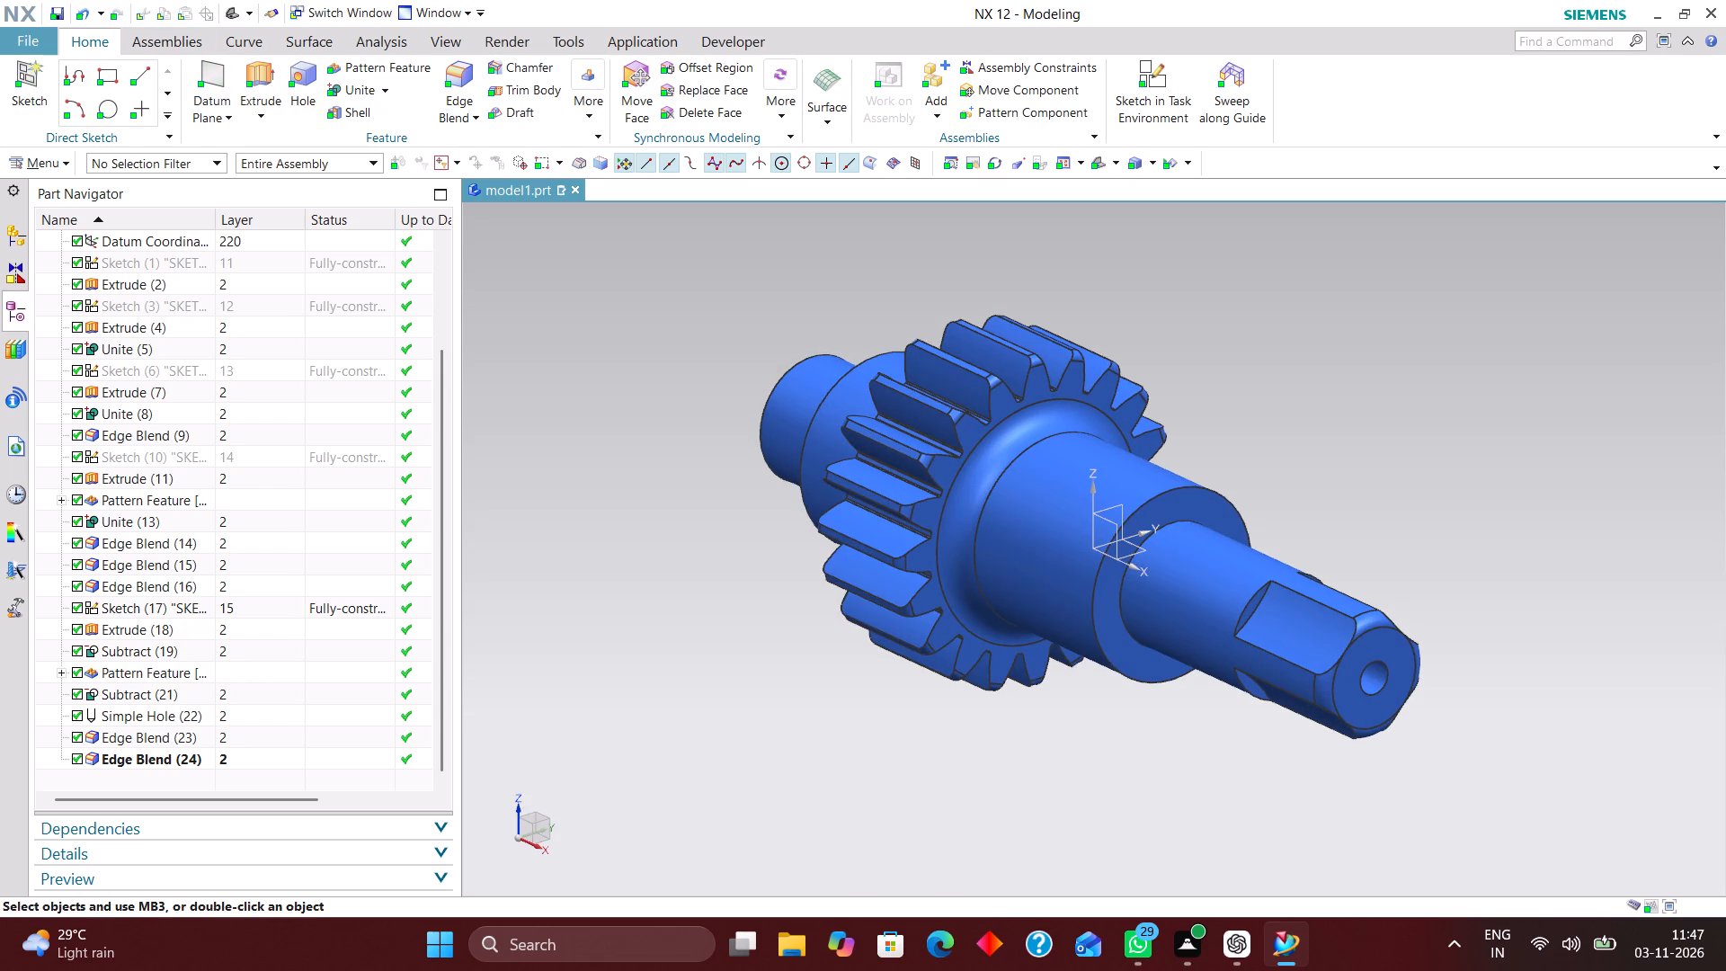
Create a millimetre A2-size drawing file model1_dwg1 that references model1, skipping the View Creation Wizard.
click(27, 43)
click(87, 69)
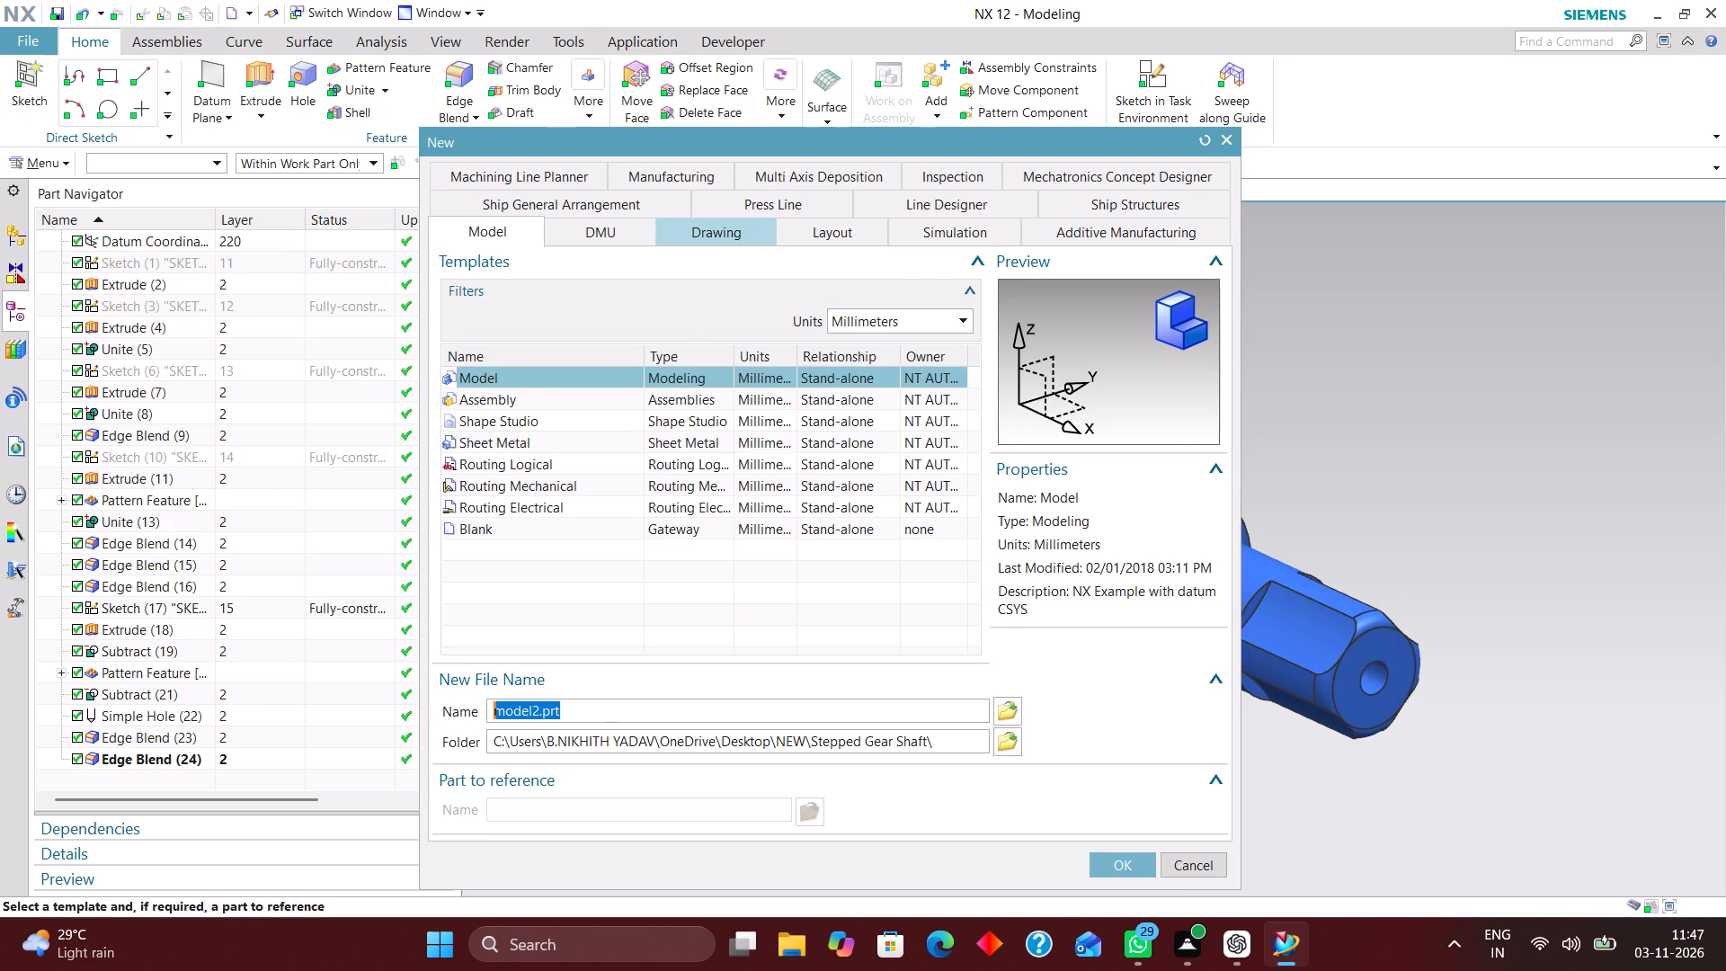
click(718, 229)
click(500, 423)
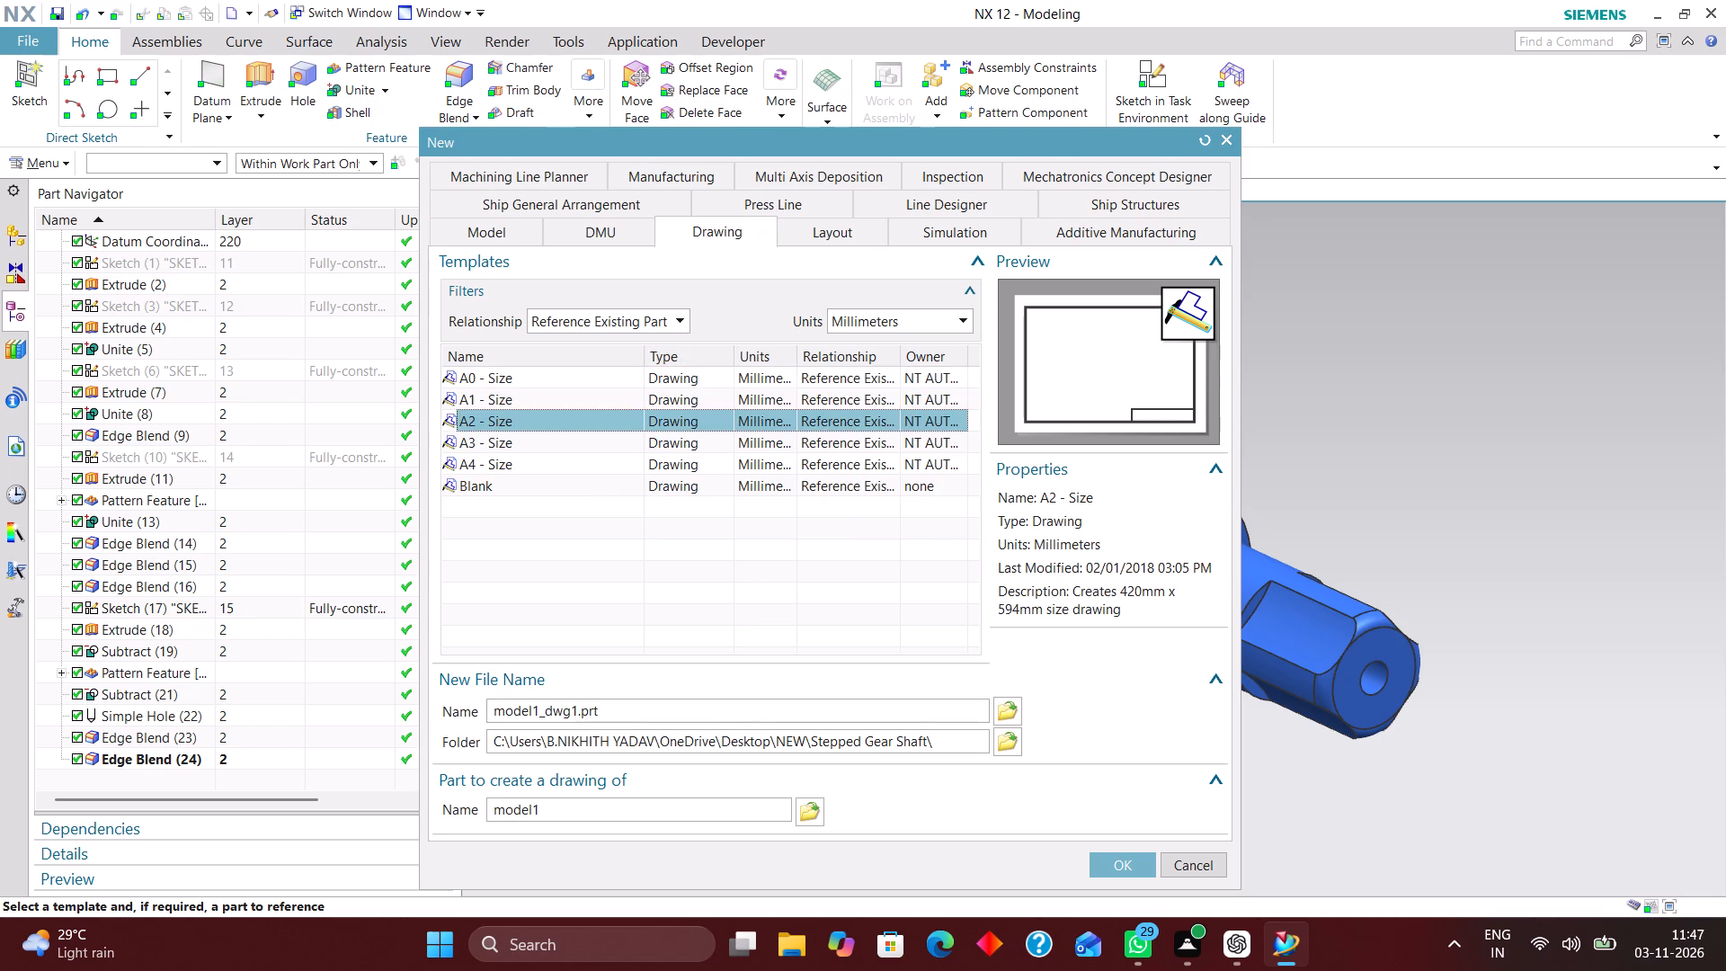
click(1120, 865)
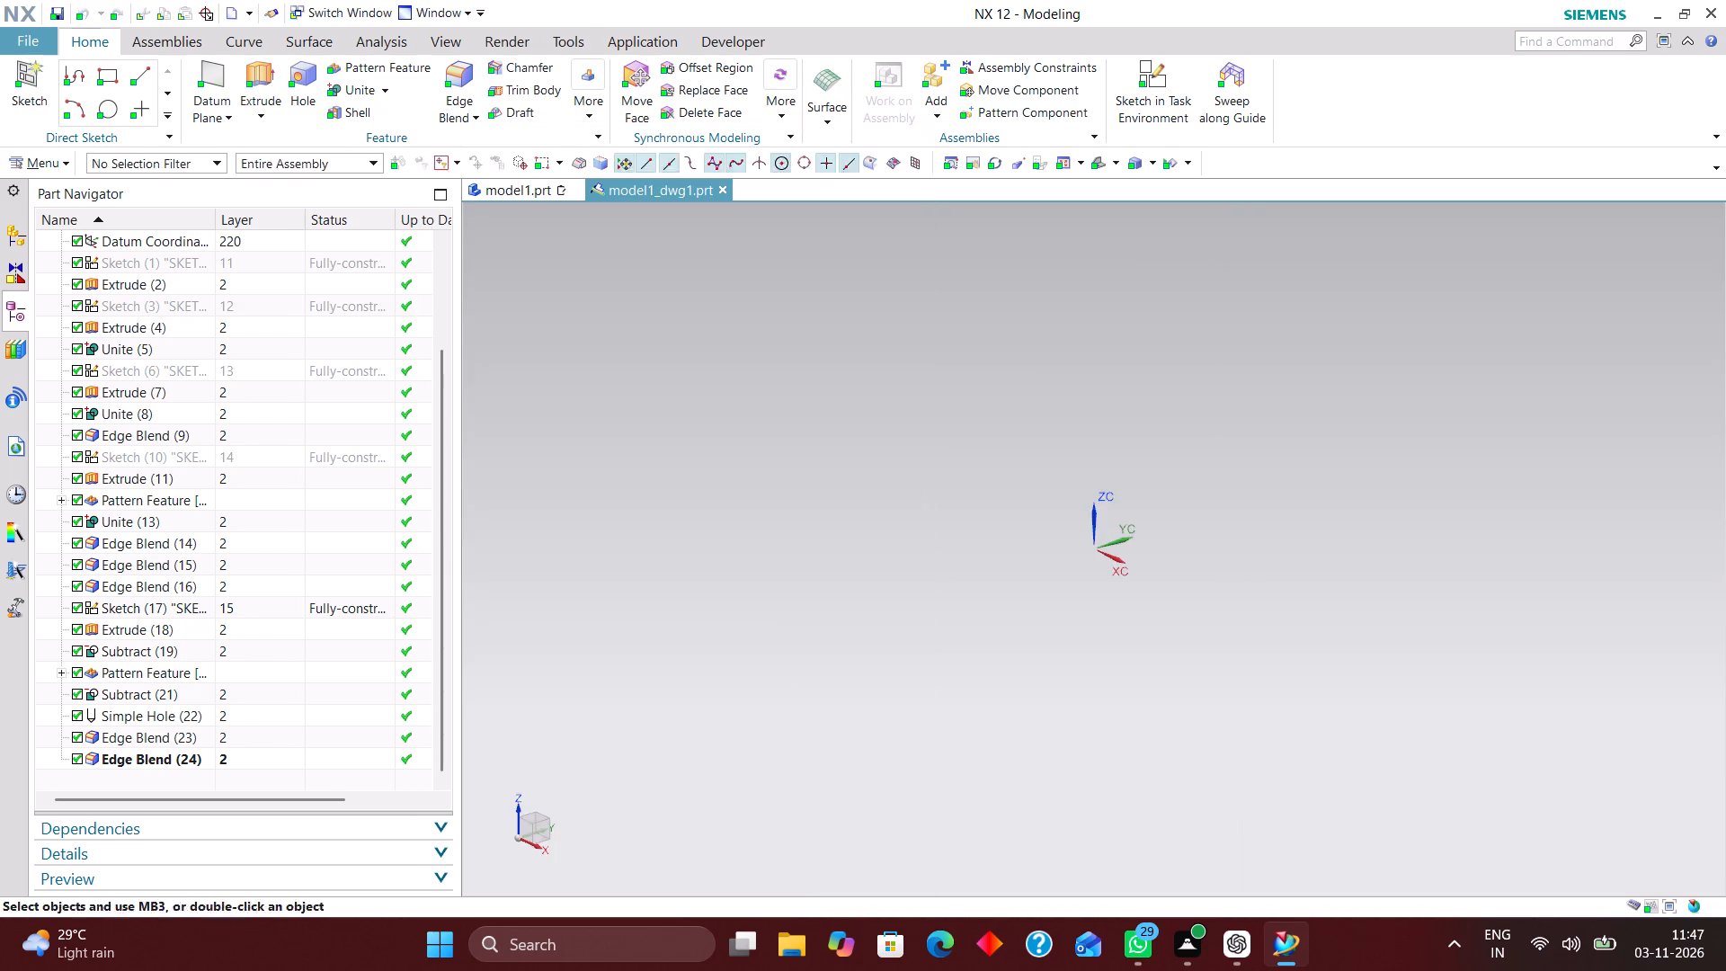
click(388, 316)
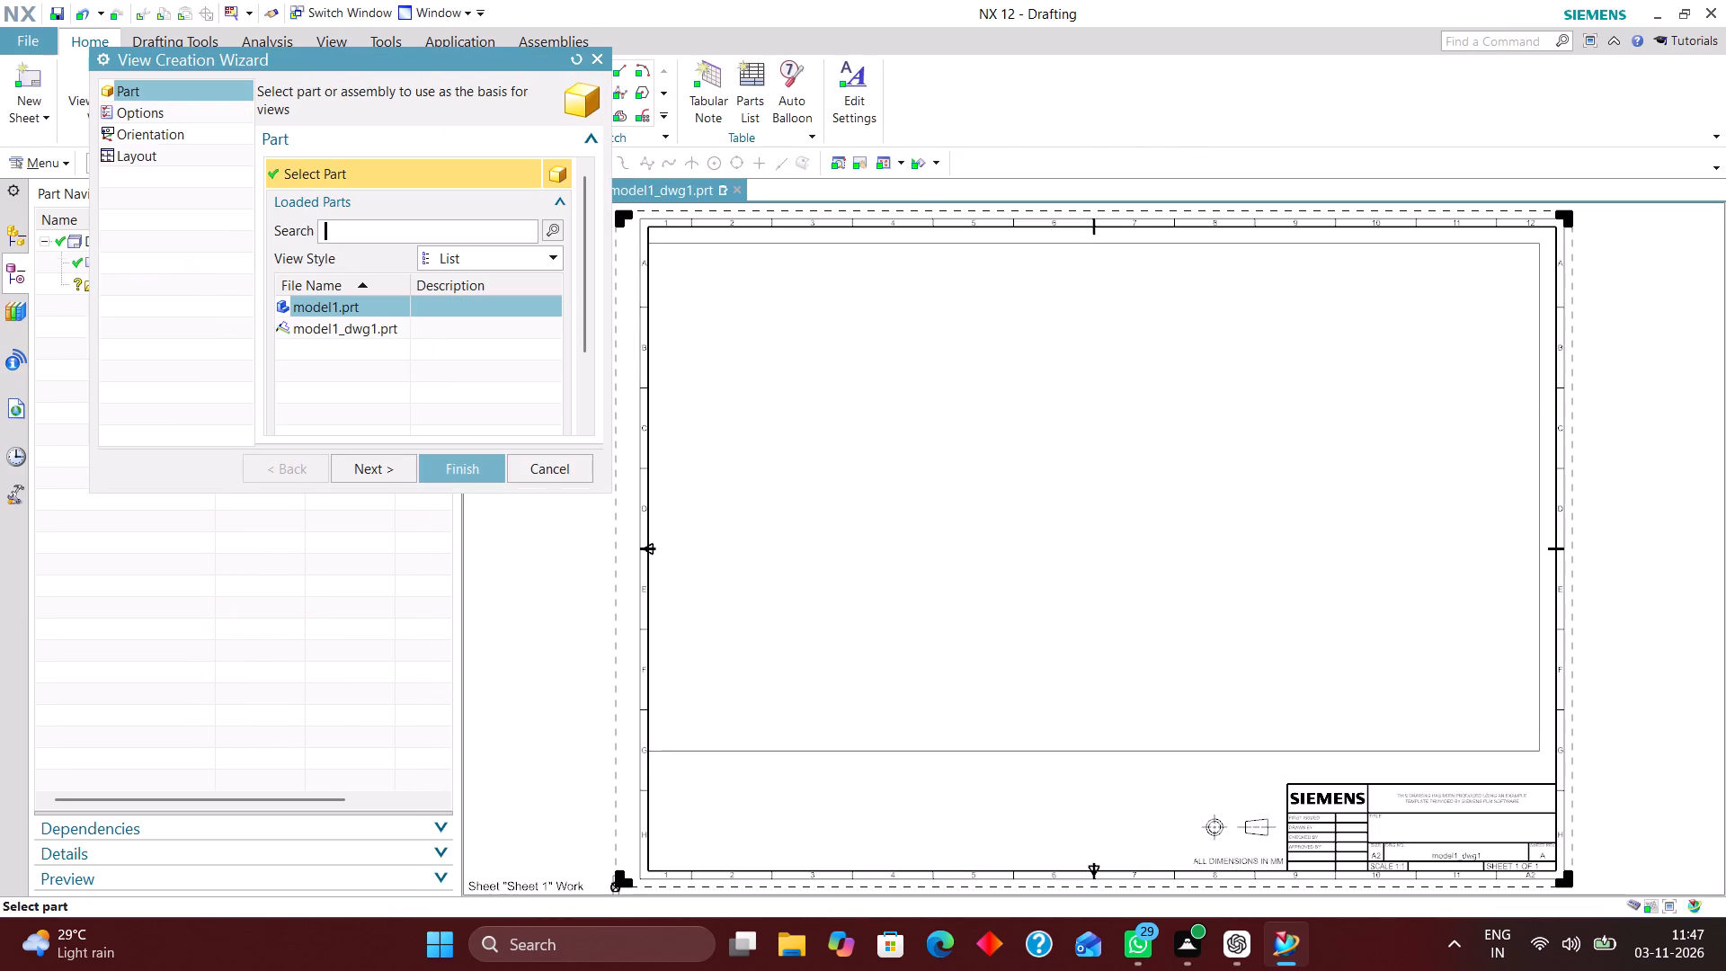
click(530, 464)
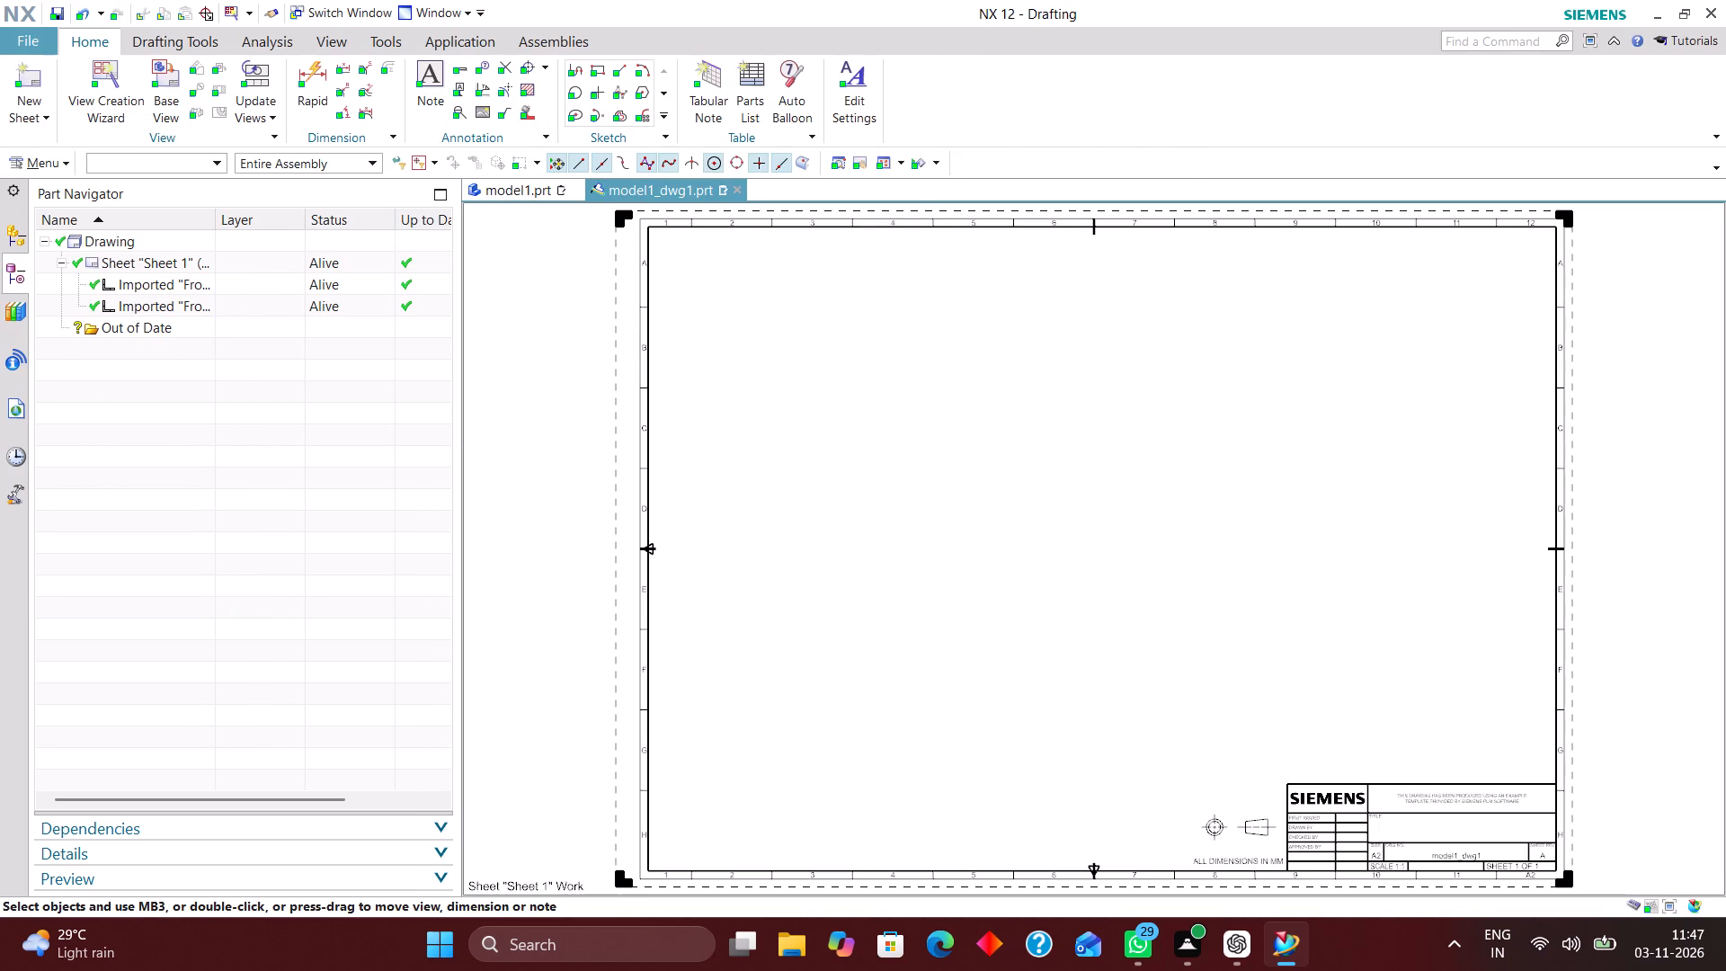
Set the drawing's work layer to 2.
key(ctrl+l)
key(2)
key(Return)
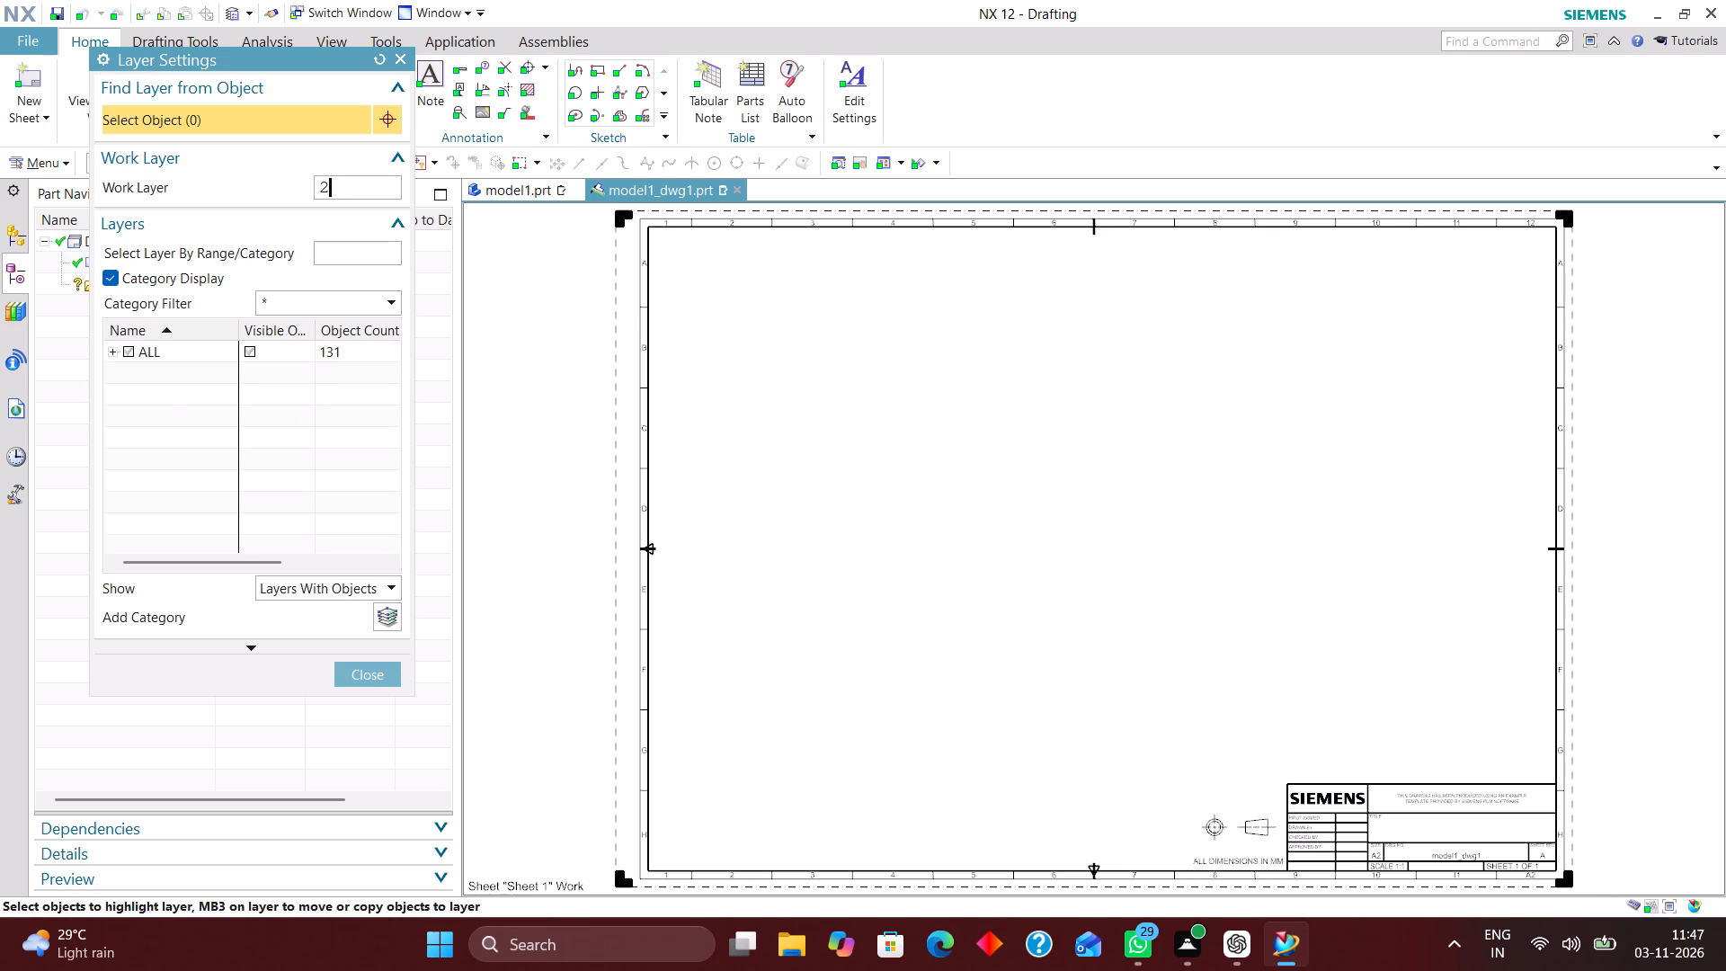
click(368, 681)
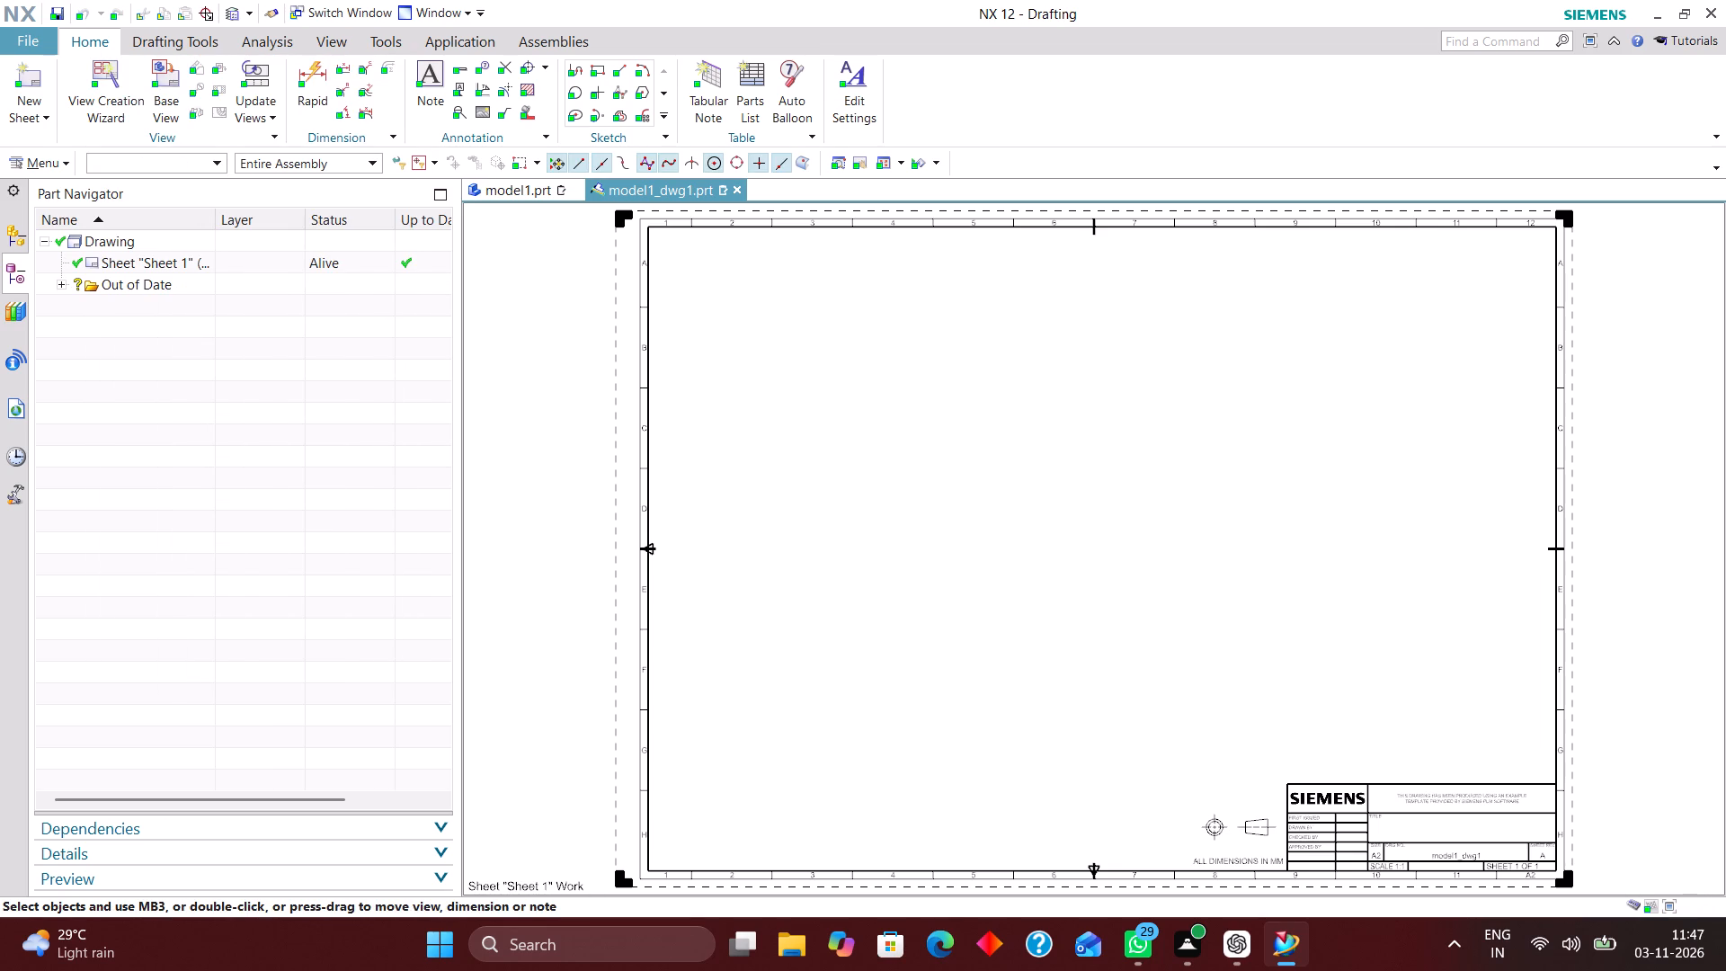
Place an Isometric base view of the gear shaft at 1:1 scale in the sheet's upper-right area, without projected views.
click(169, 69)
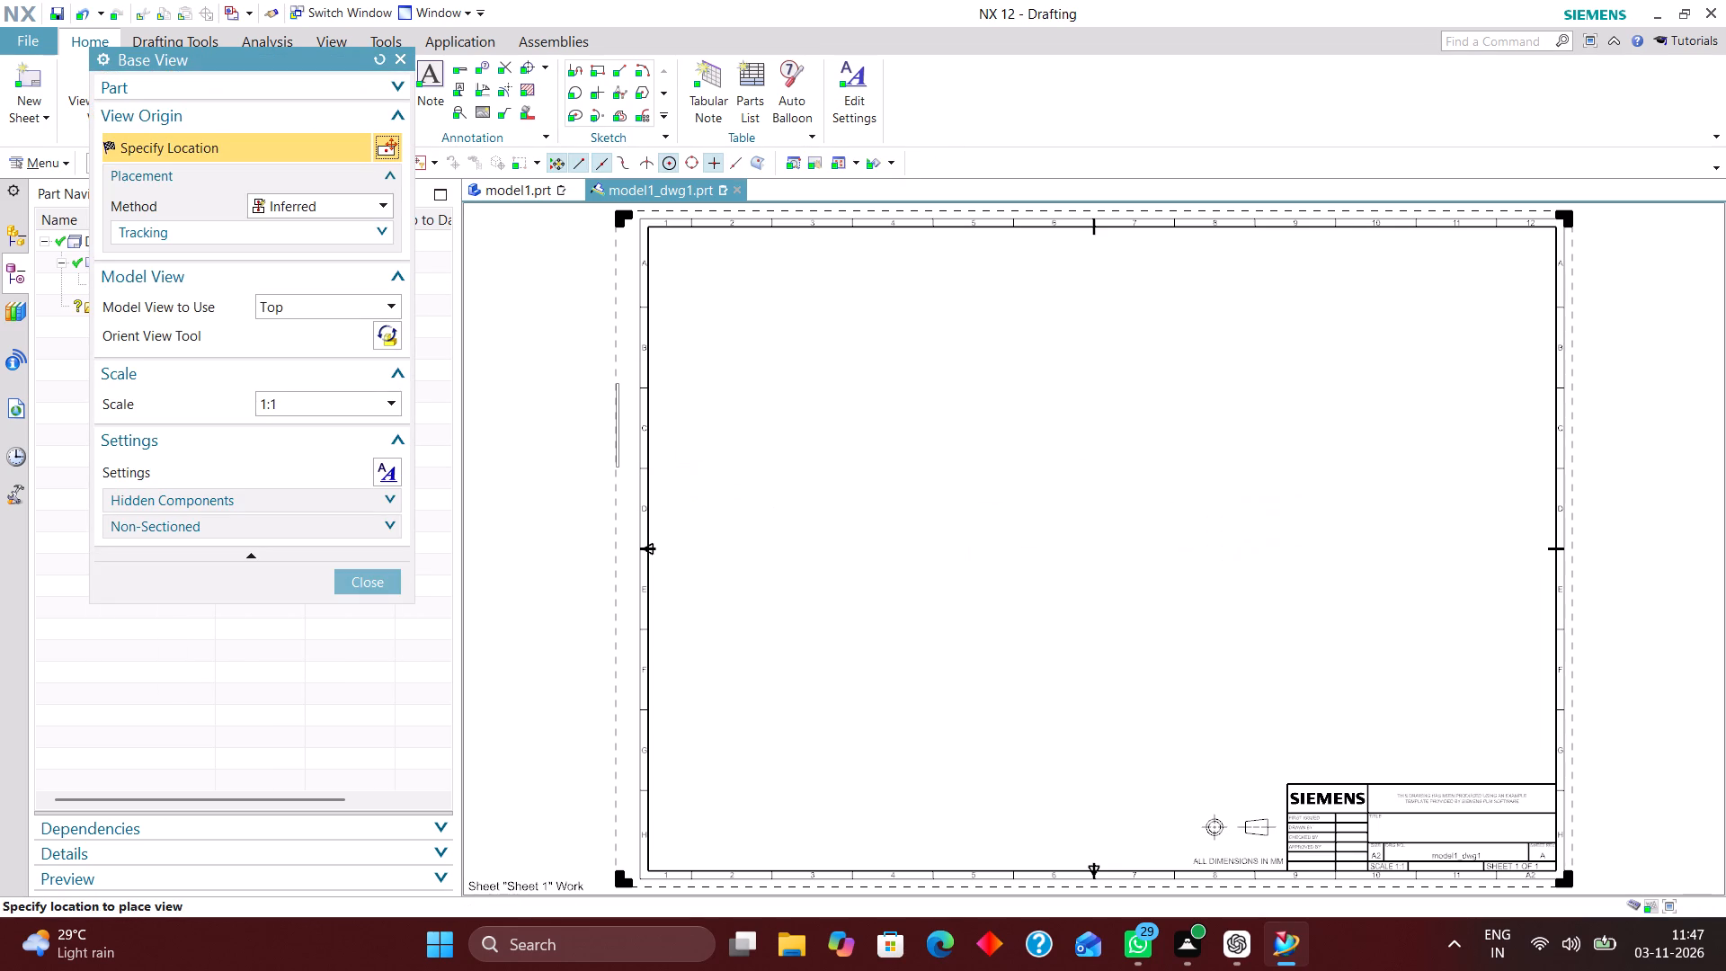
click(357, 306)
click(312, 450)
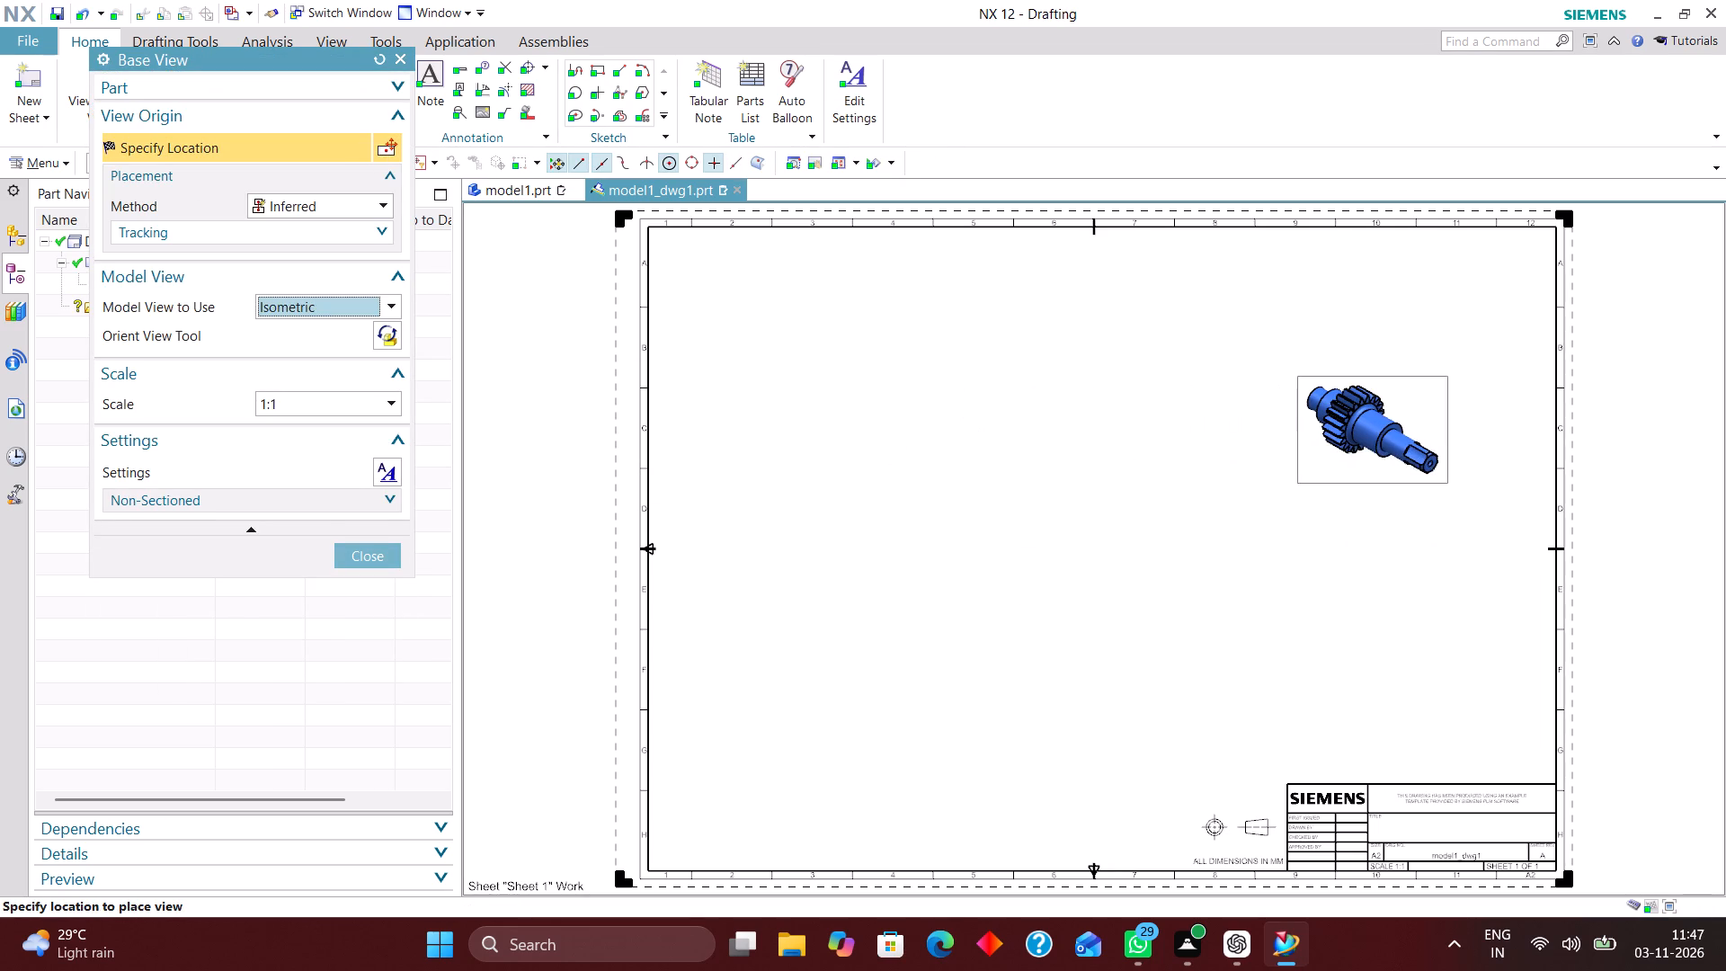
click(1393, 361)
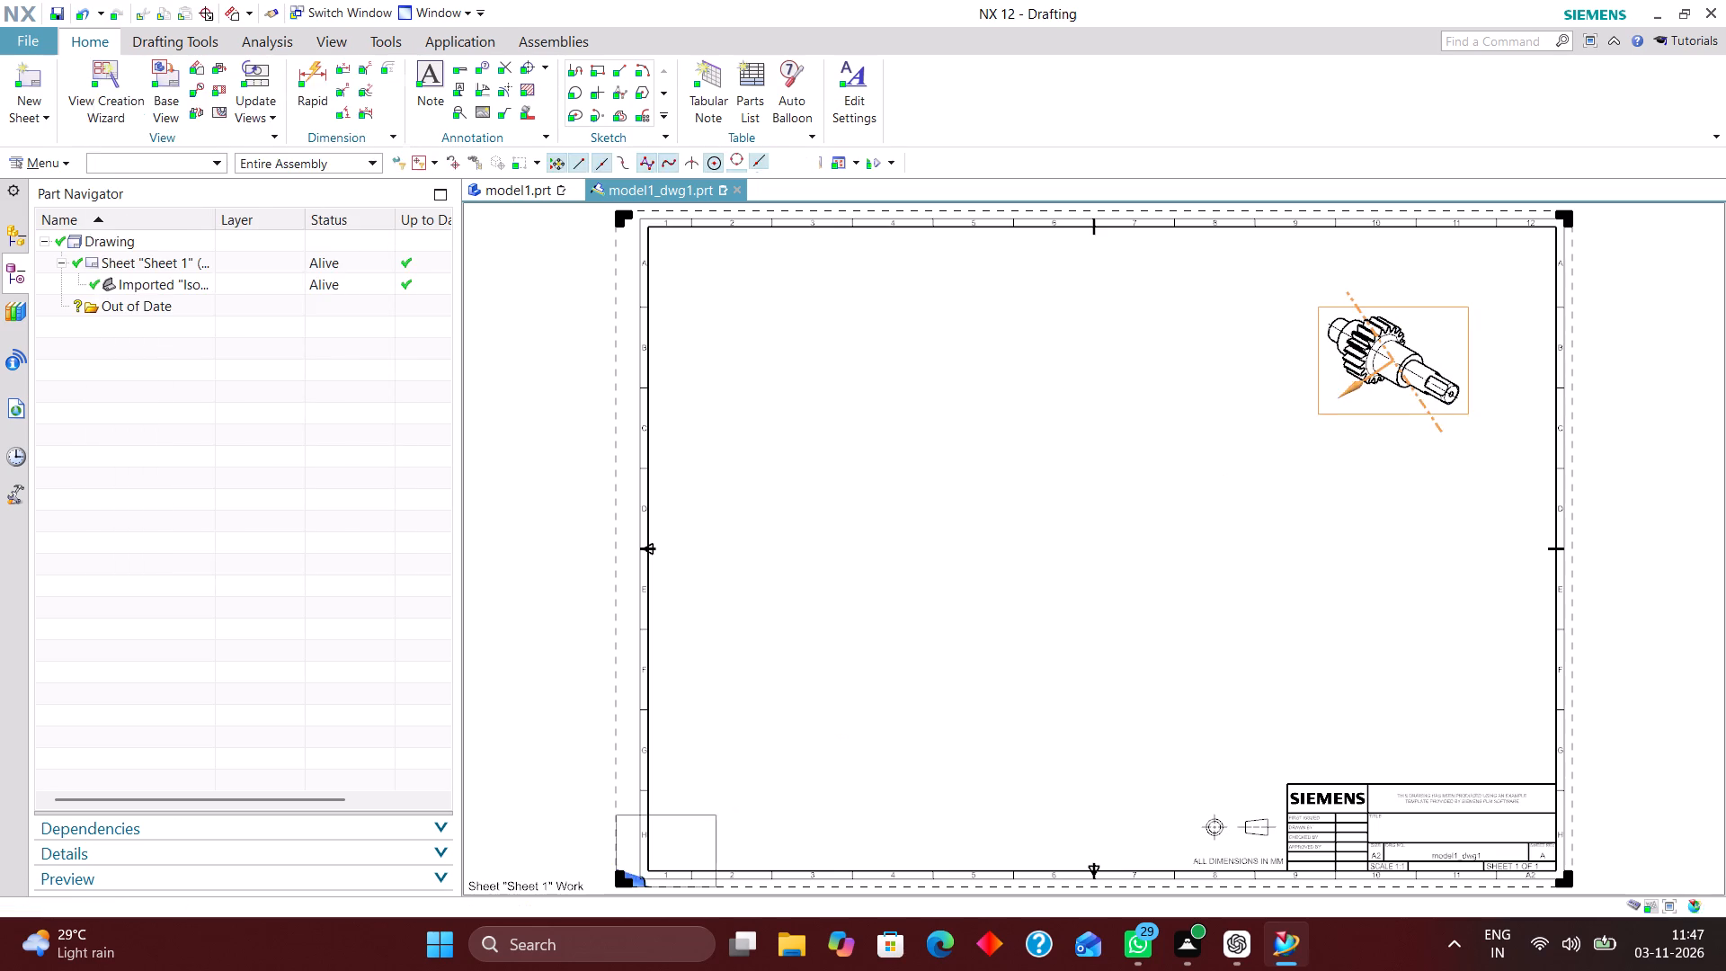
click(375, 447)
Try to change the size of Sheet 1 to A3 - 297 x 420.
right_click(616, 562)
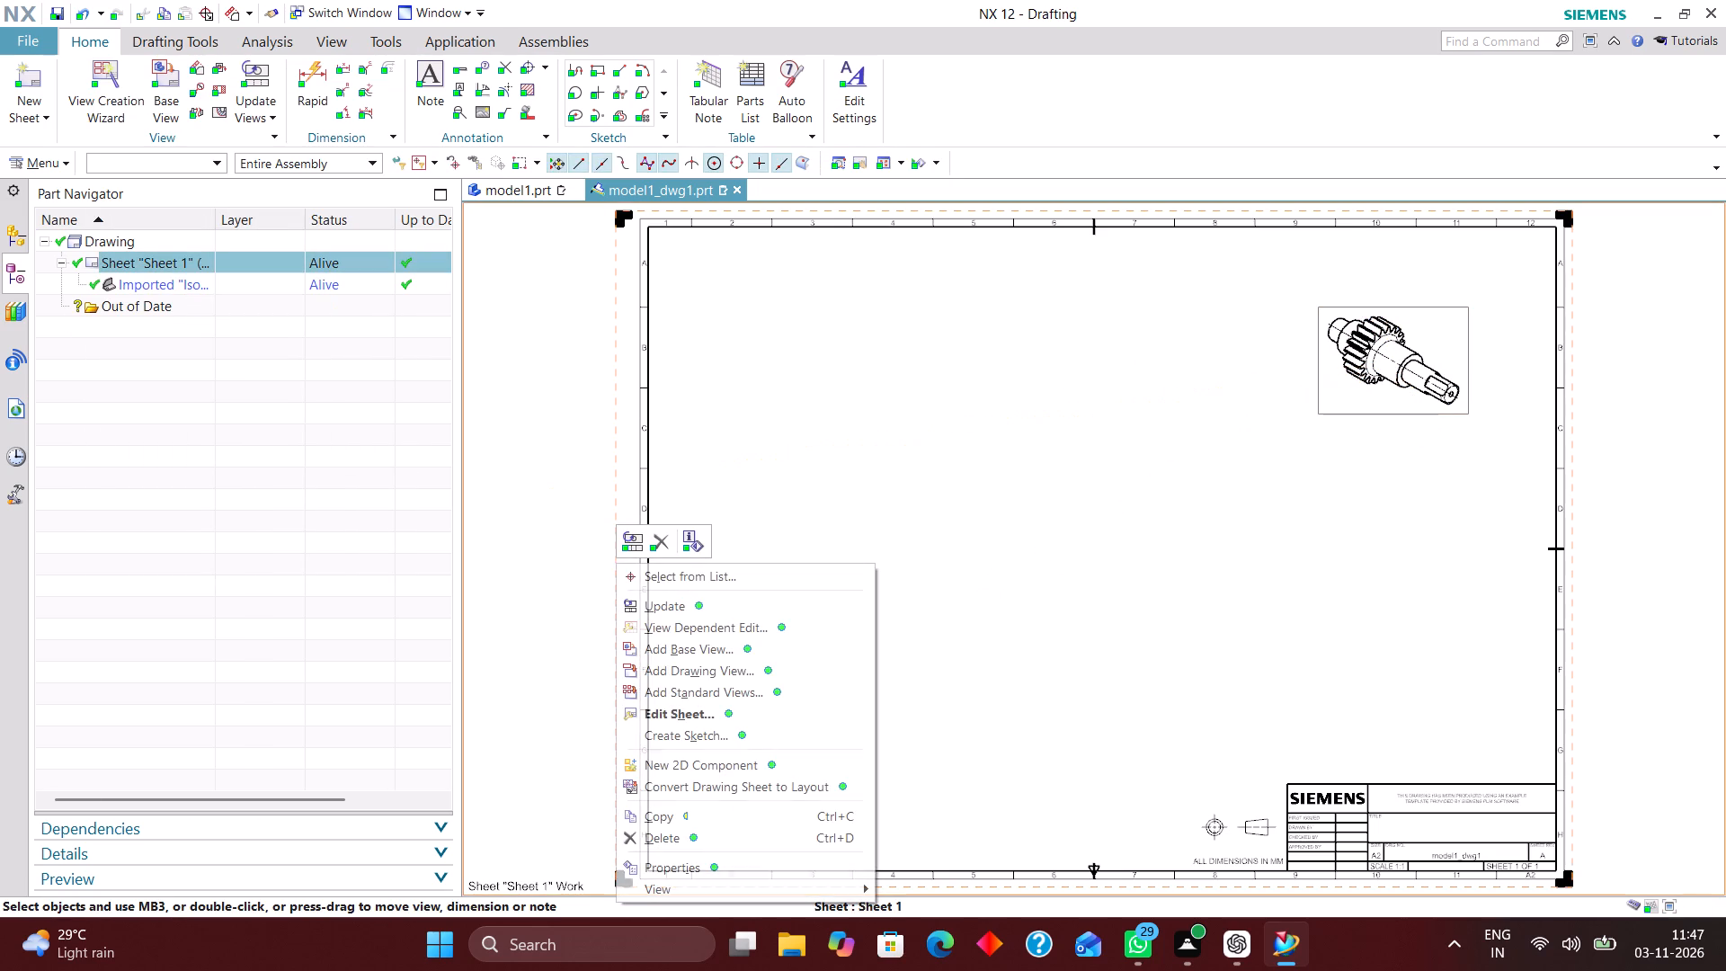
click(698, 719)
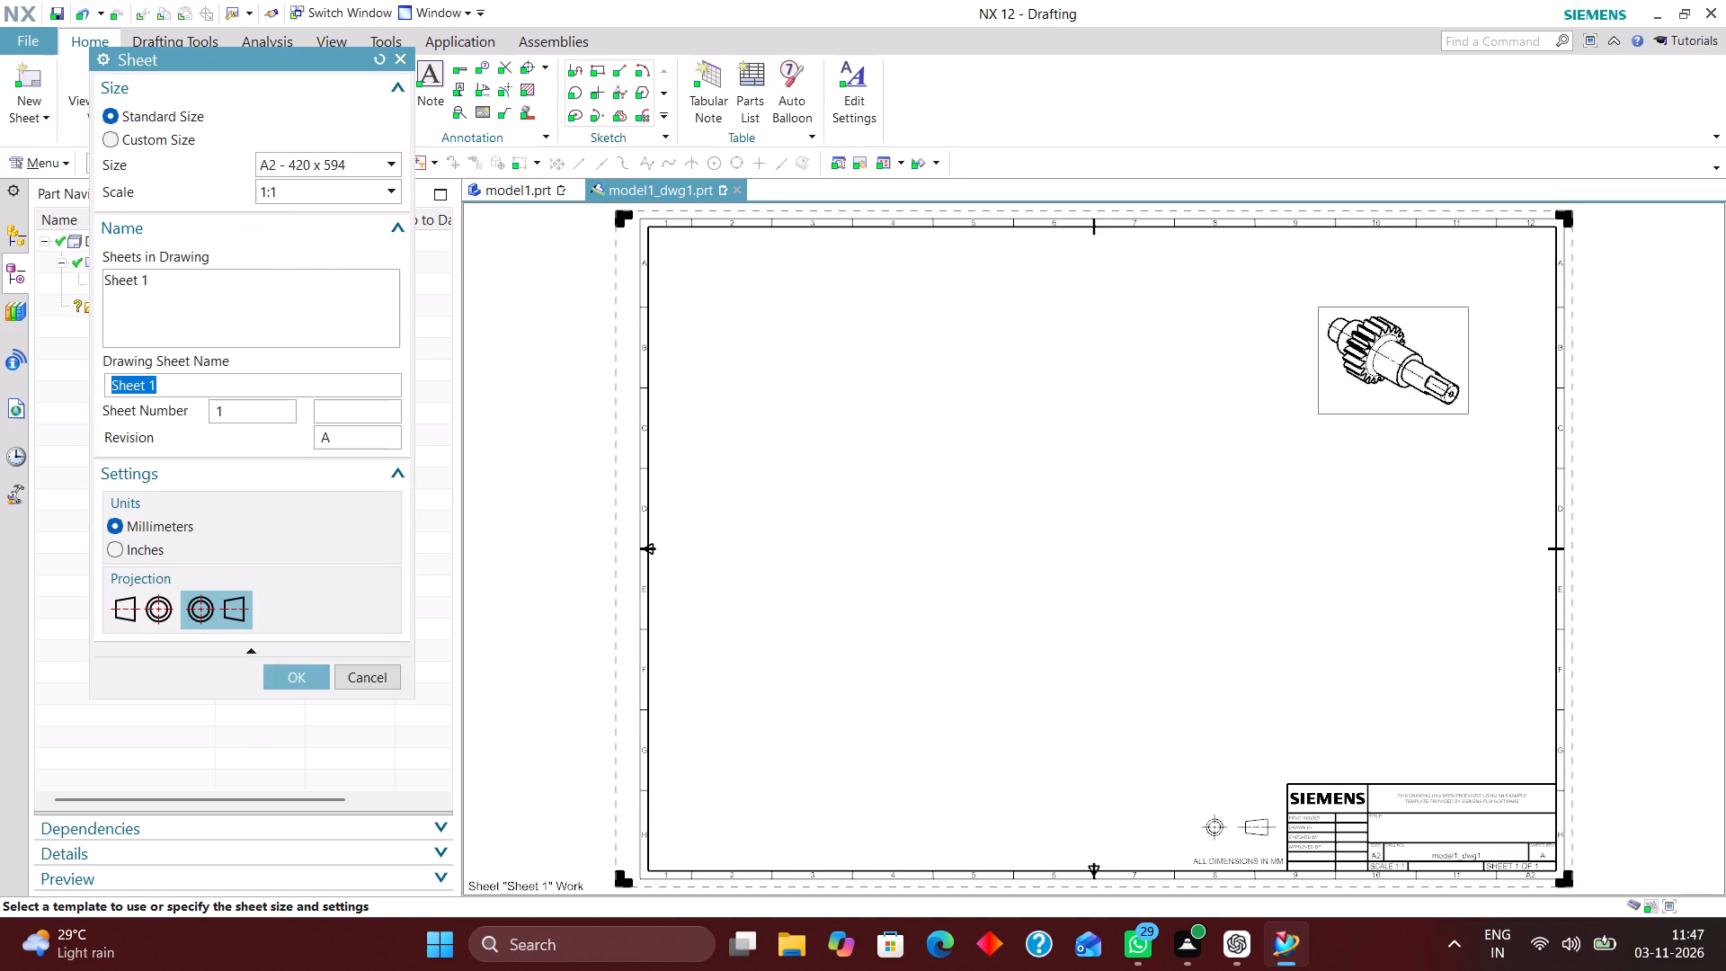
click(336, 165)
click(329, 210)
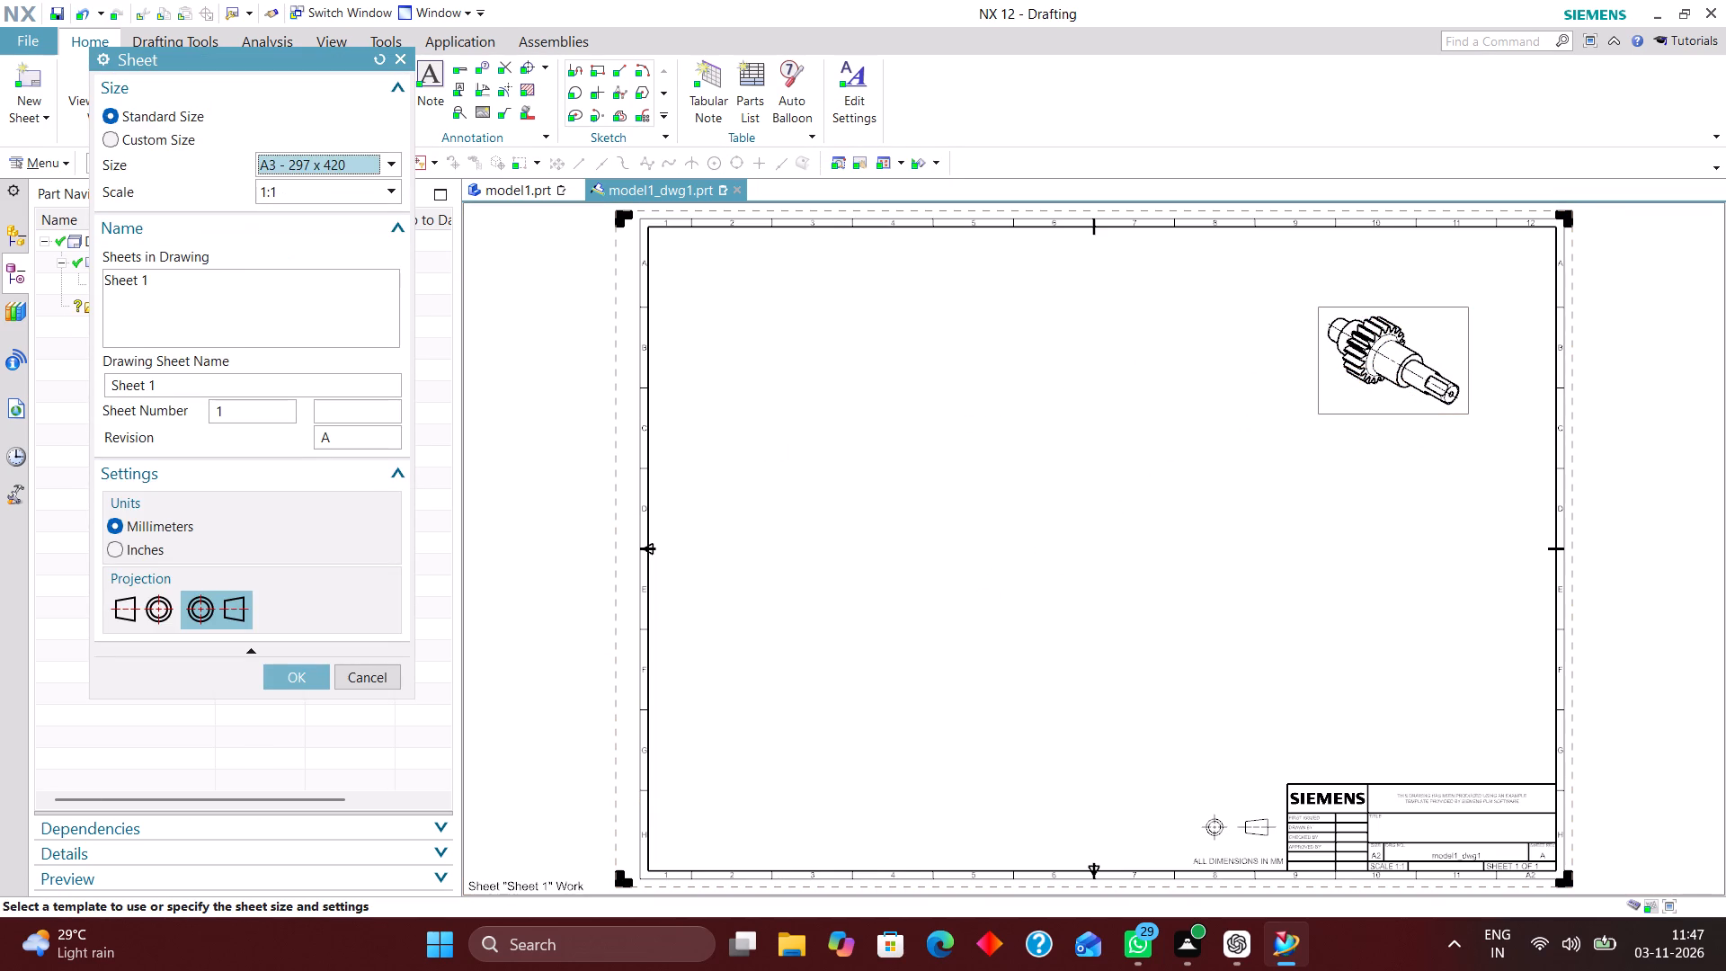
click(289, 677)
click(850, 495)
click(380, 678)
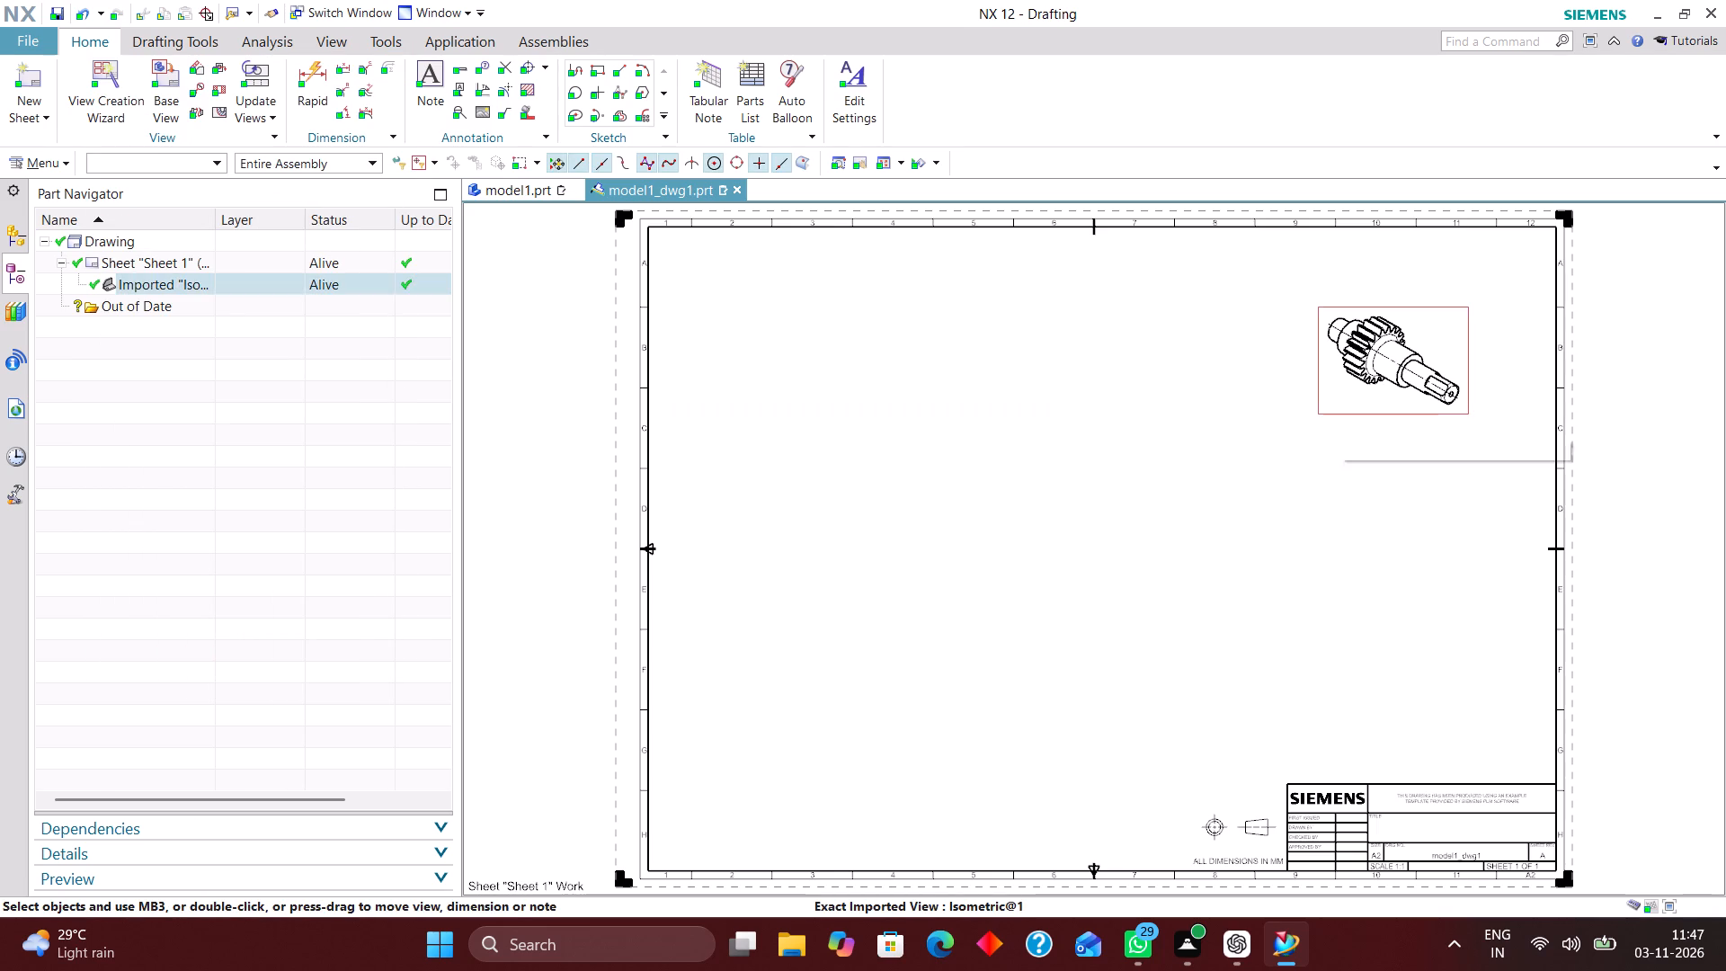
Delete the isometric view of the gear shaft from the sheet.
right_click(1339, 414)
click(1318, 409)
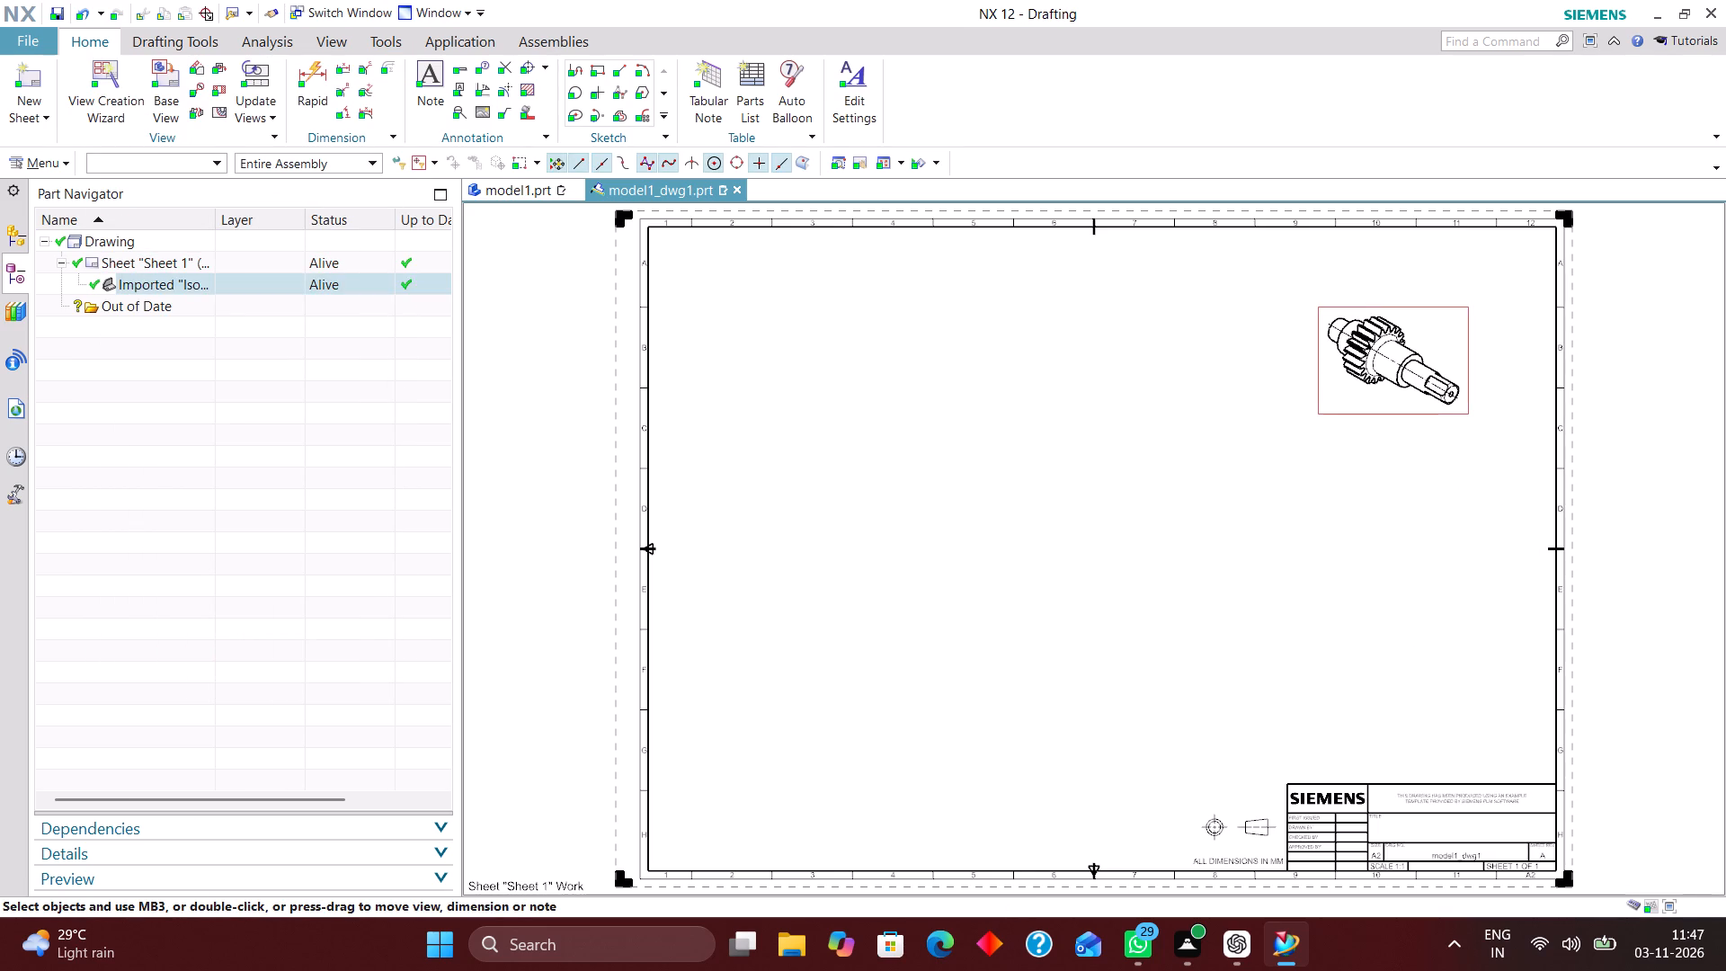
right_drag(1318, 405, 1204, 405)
Edit Sheet 1 to the standard size A3 - 297 x 420.
right_click(606, 520)
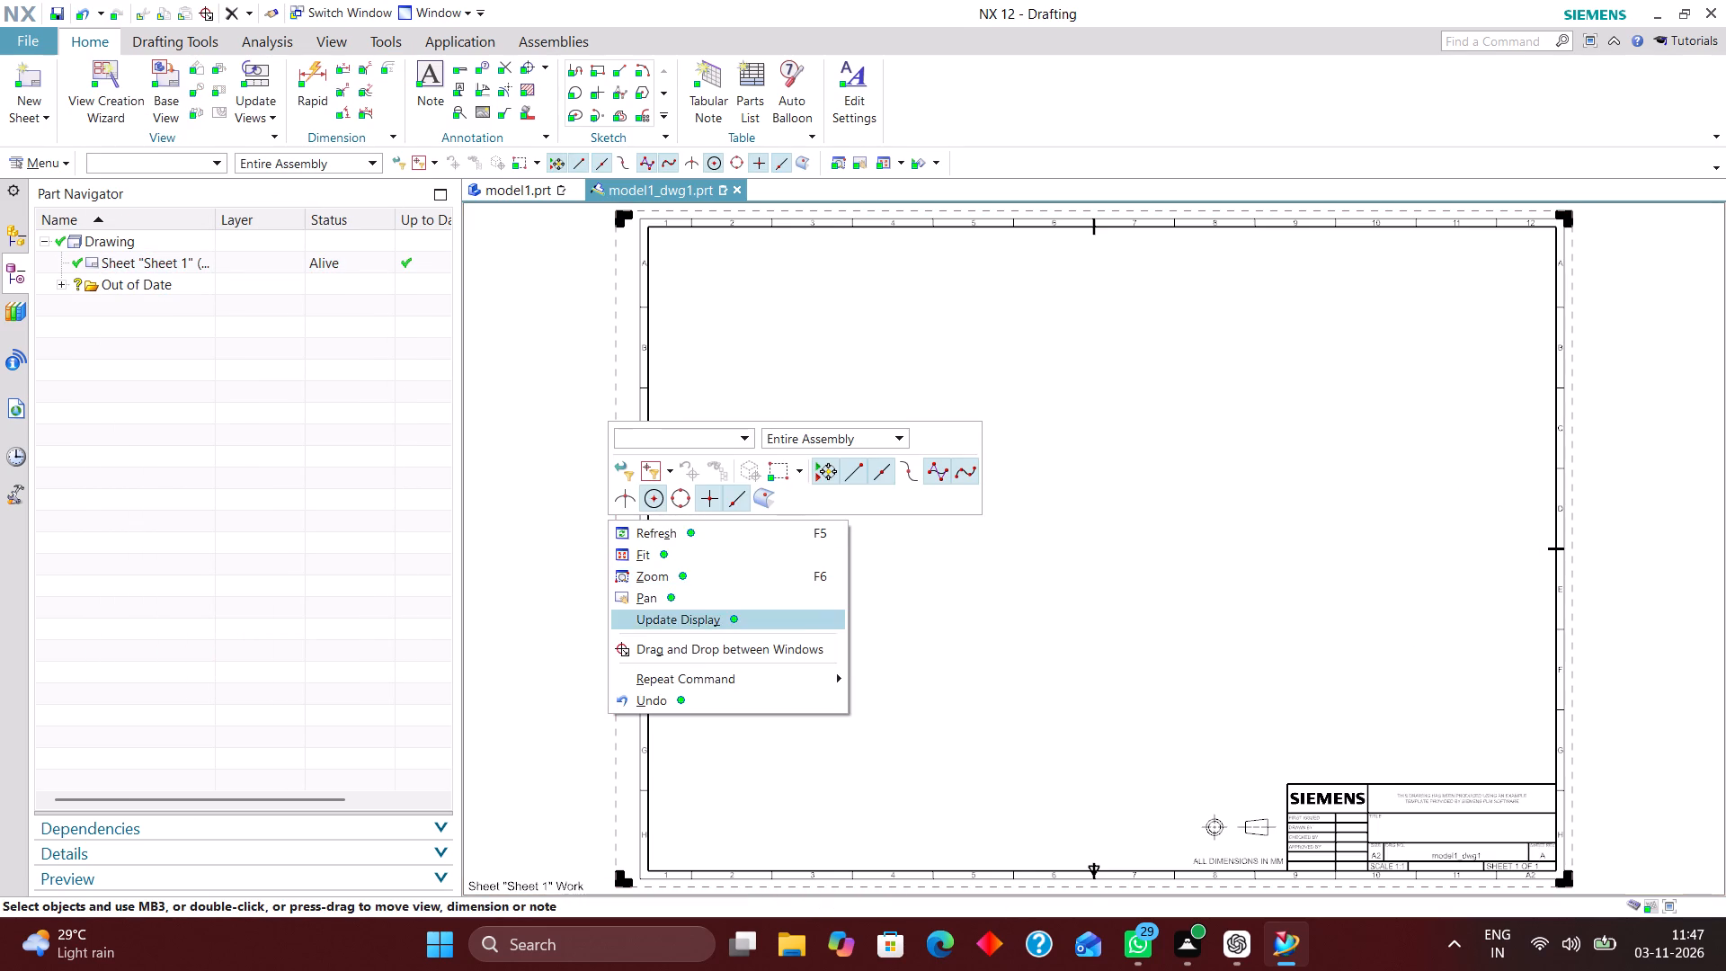
click(547, 562)
right_click(618, 647)
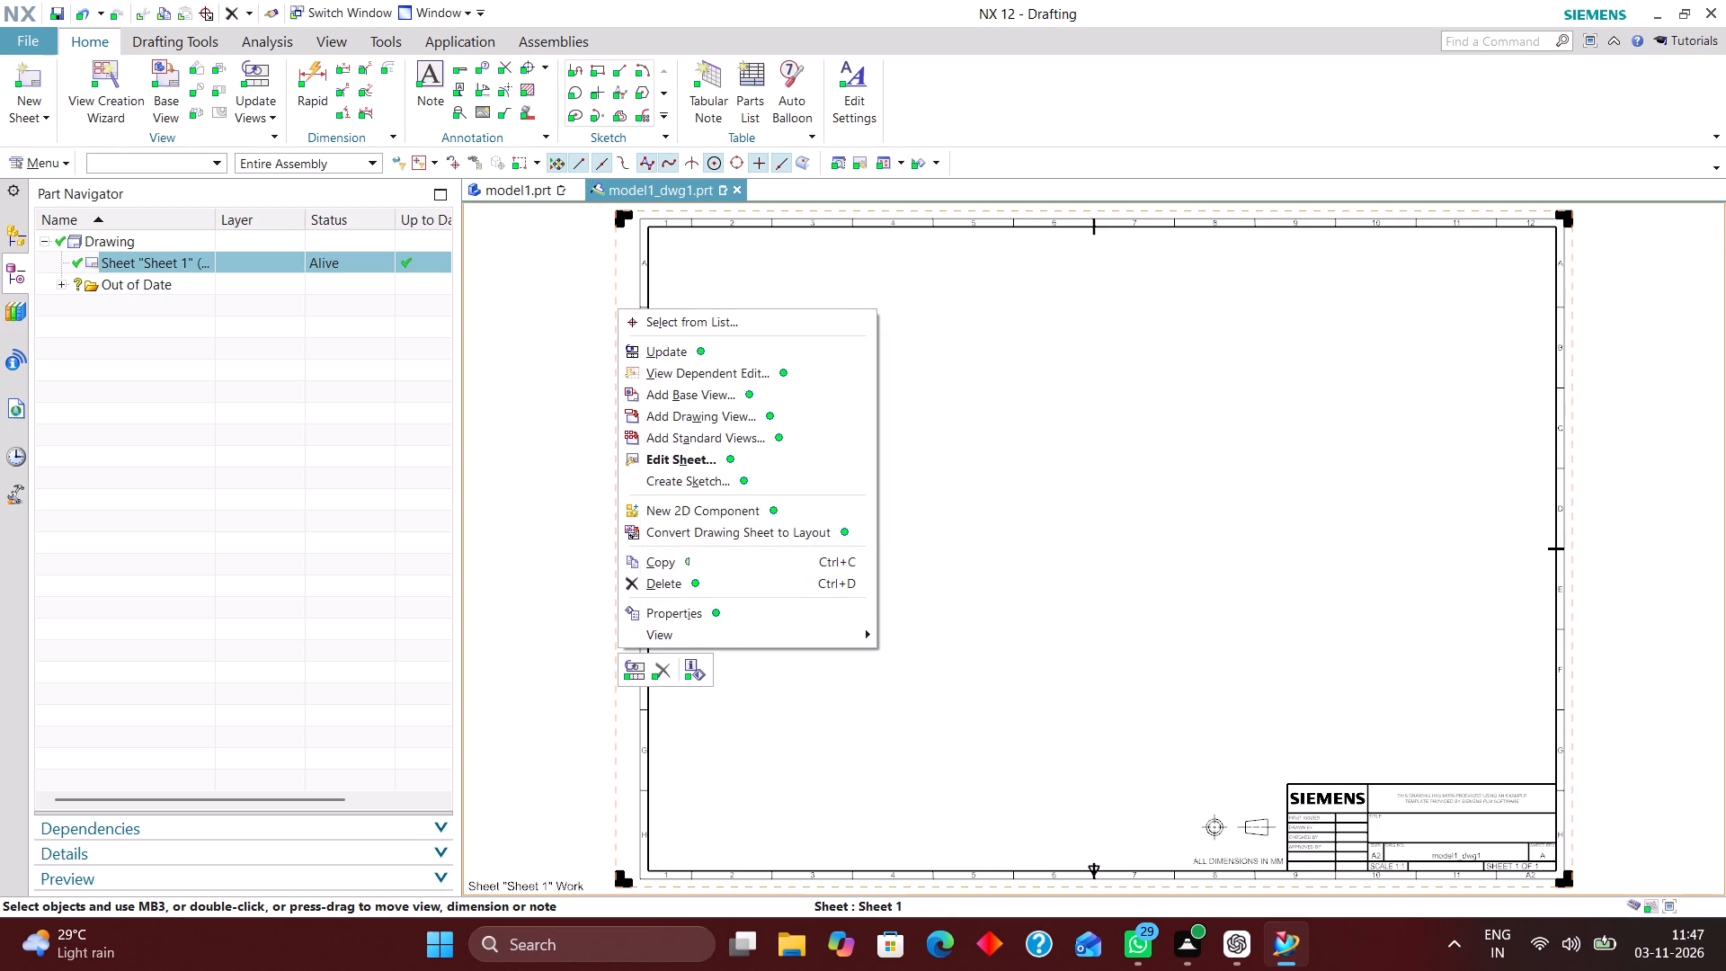
click(690, 449)
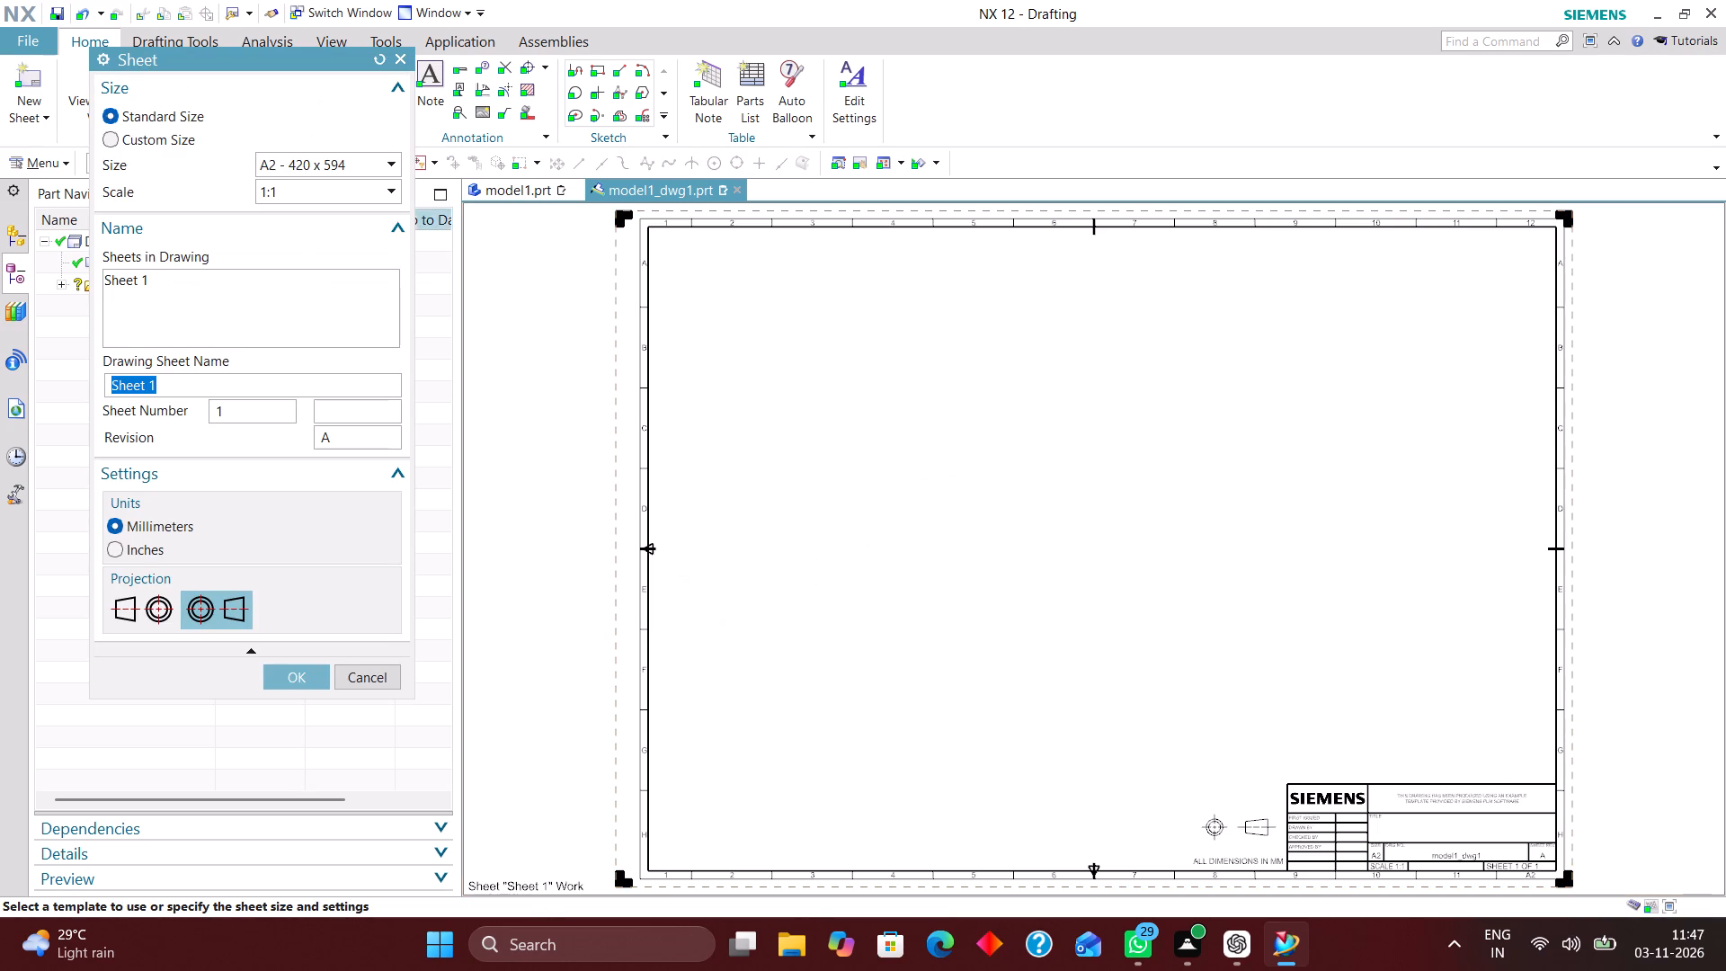
click(363, 173)
click(355, 211)
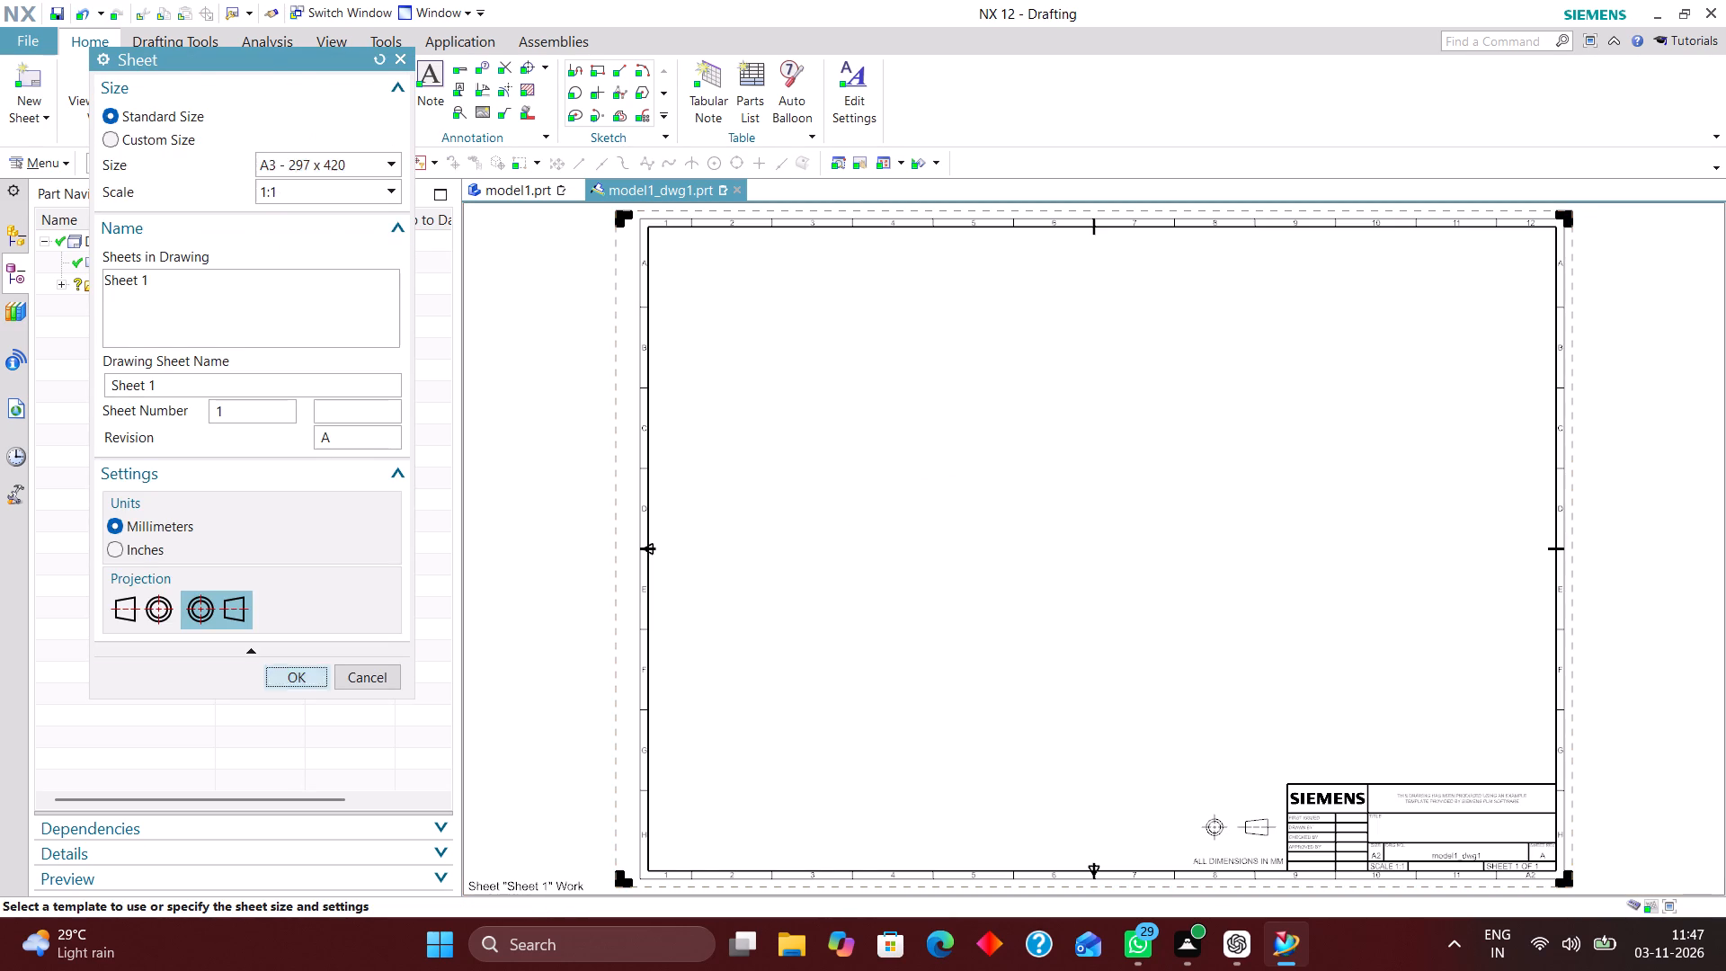
click(307, 675)
Place an Isometric base view of the gear shaft at 1:1 scale in the sheet's upper-right area, without projected views.
click(159, 69)
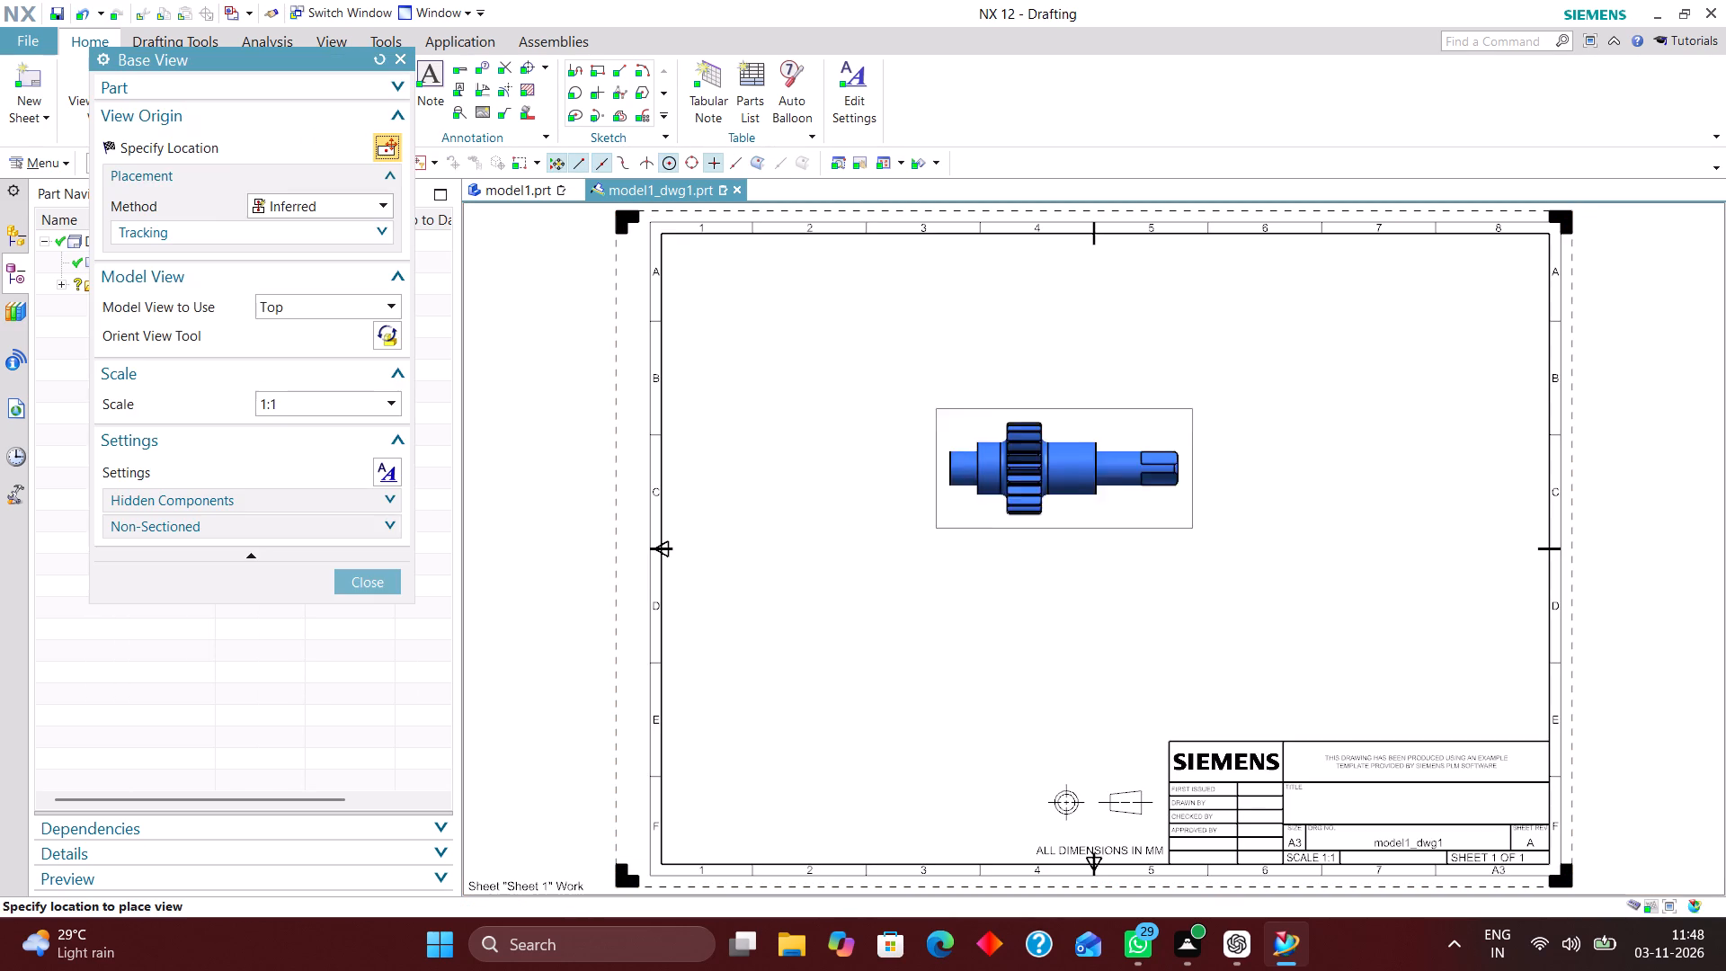
click(352, 303)
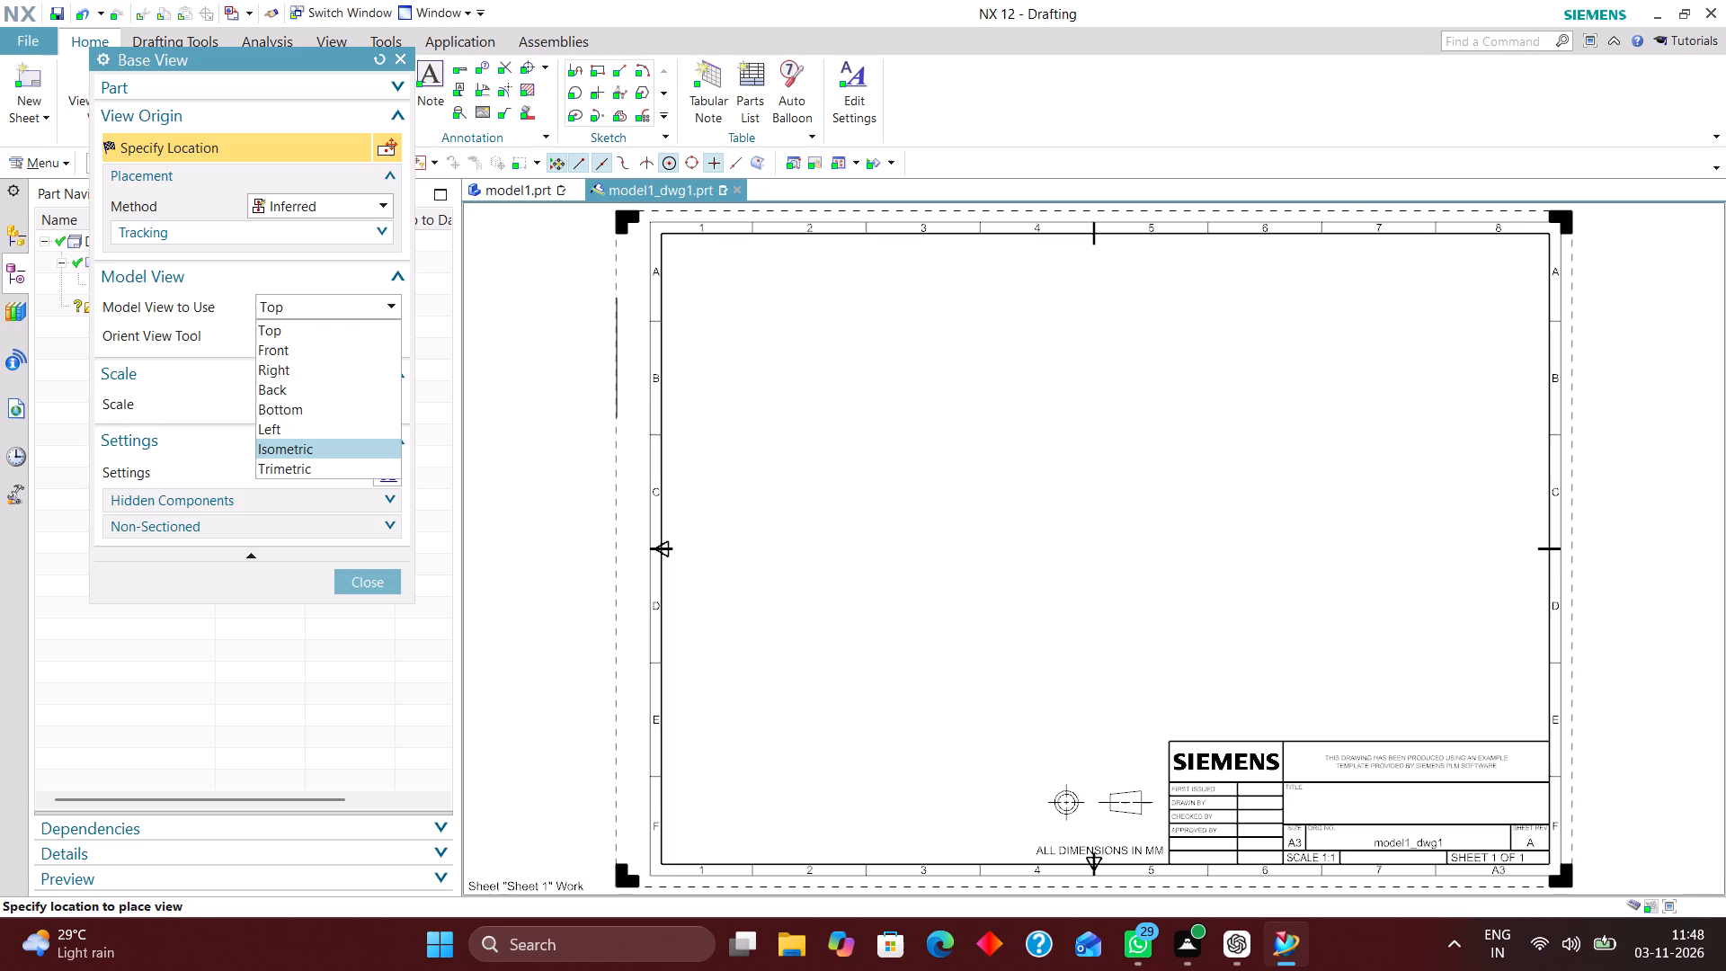
click(318, 446)
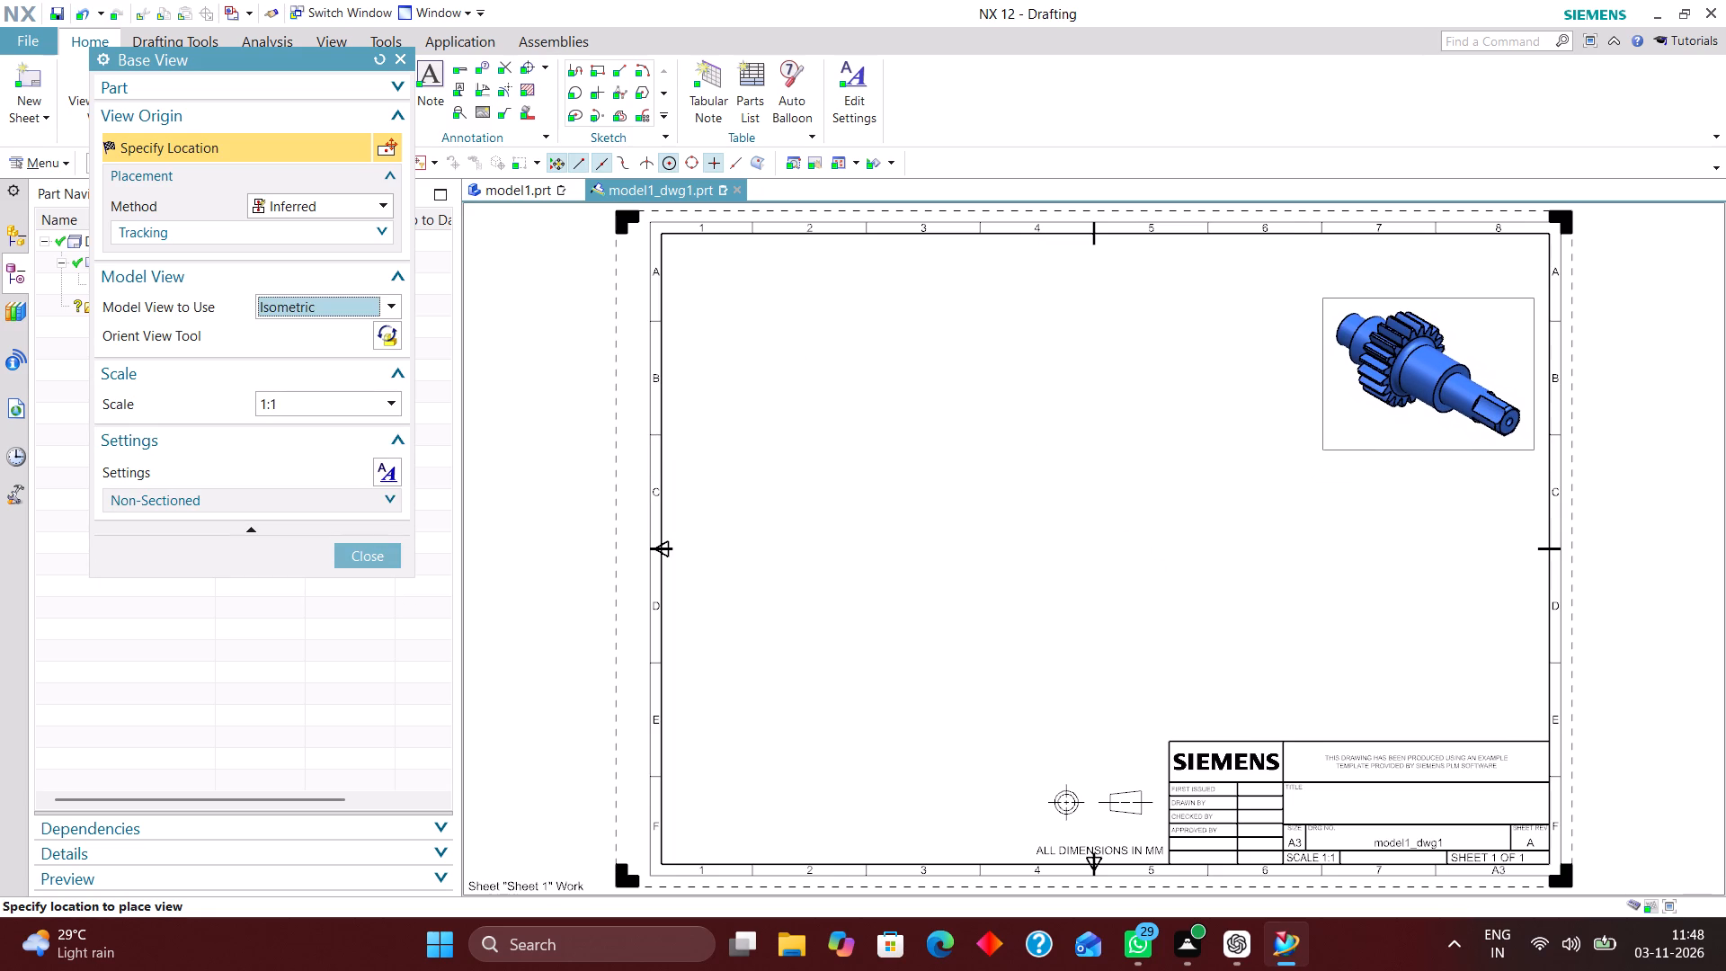
click(1417, 359)
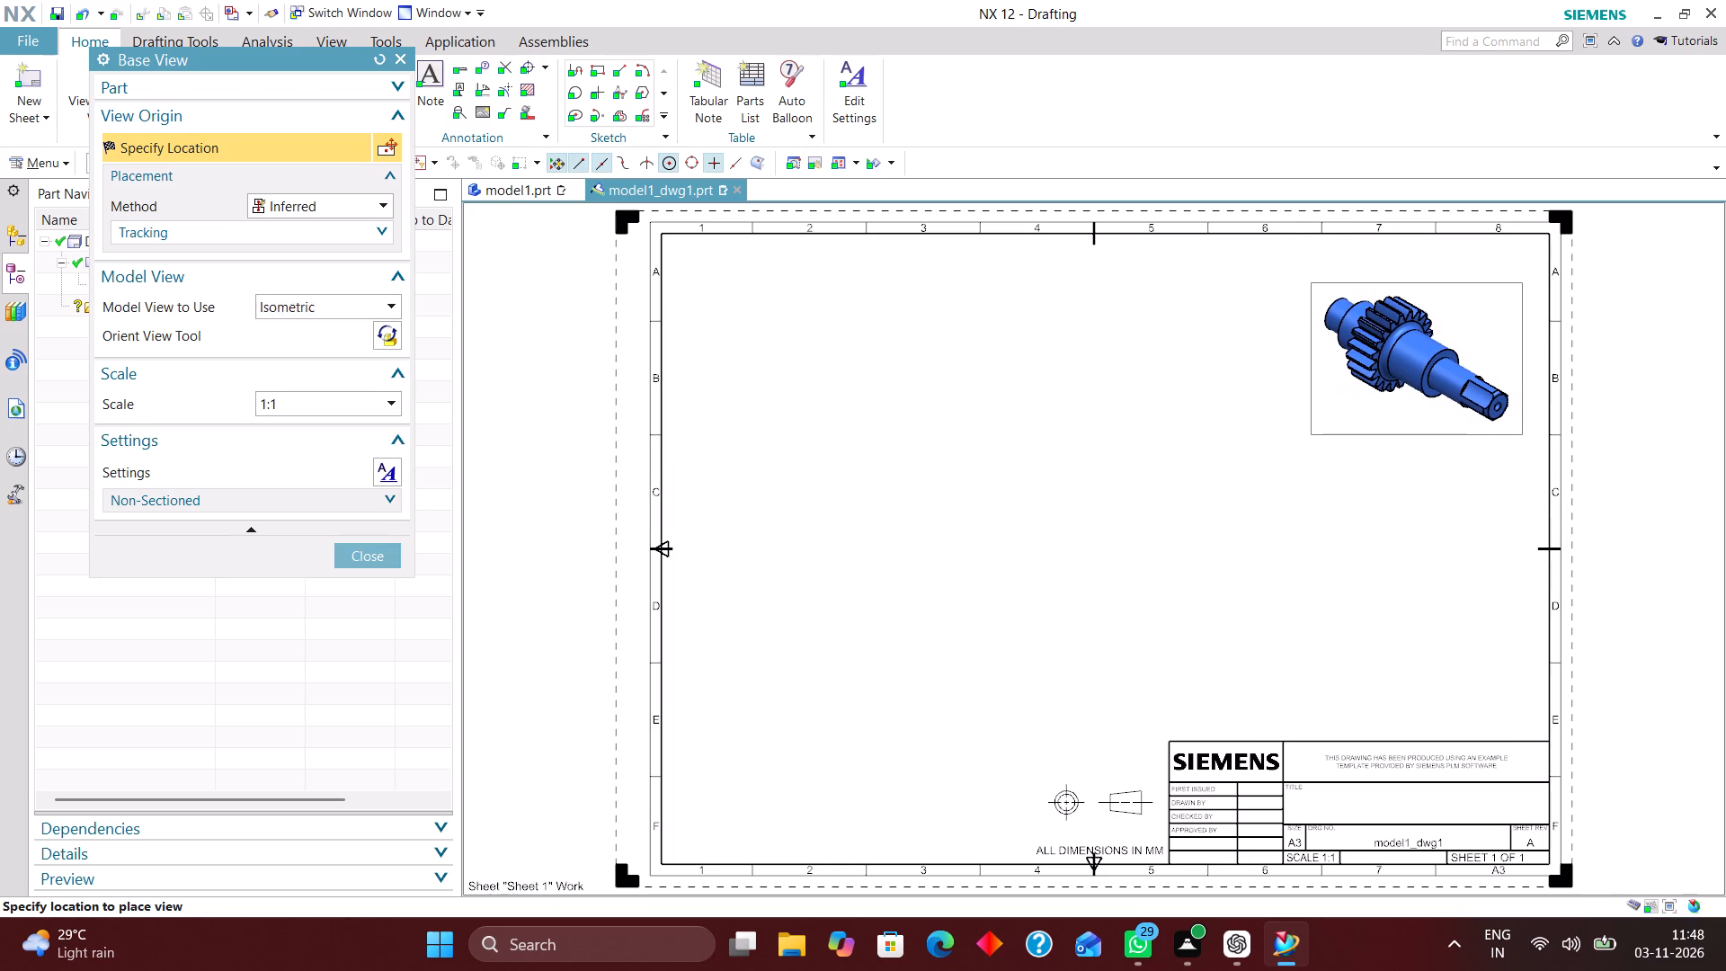
click(376, 440)
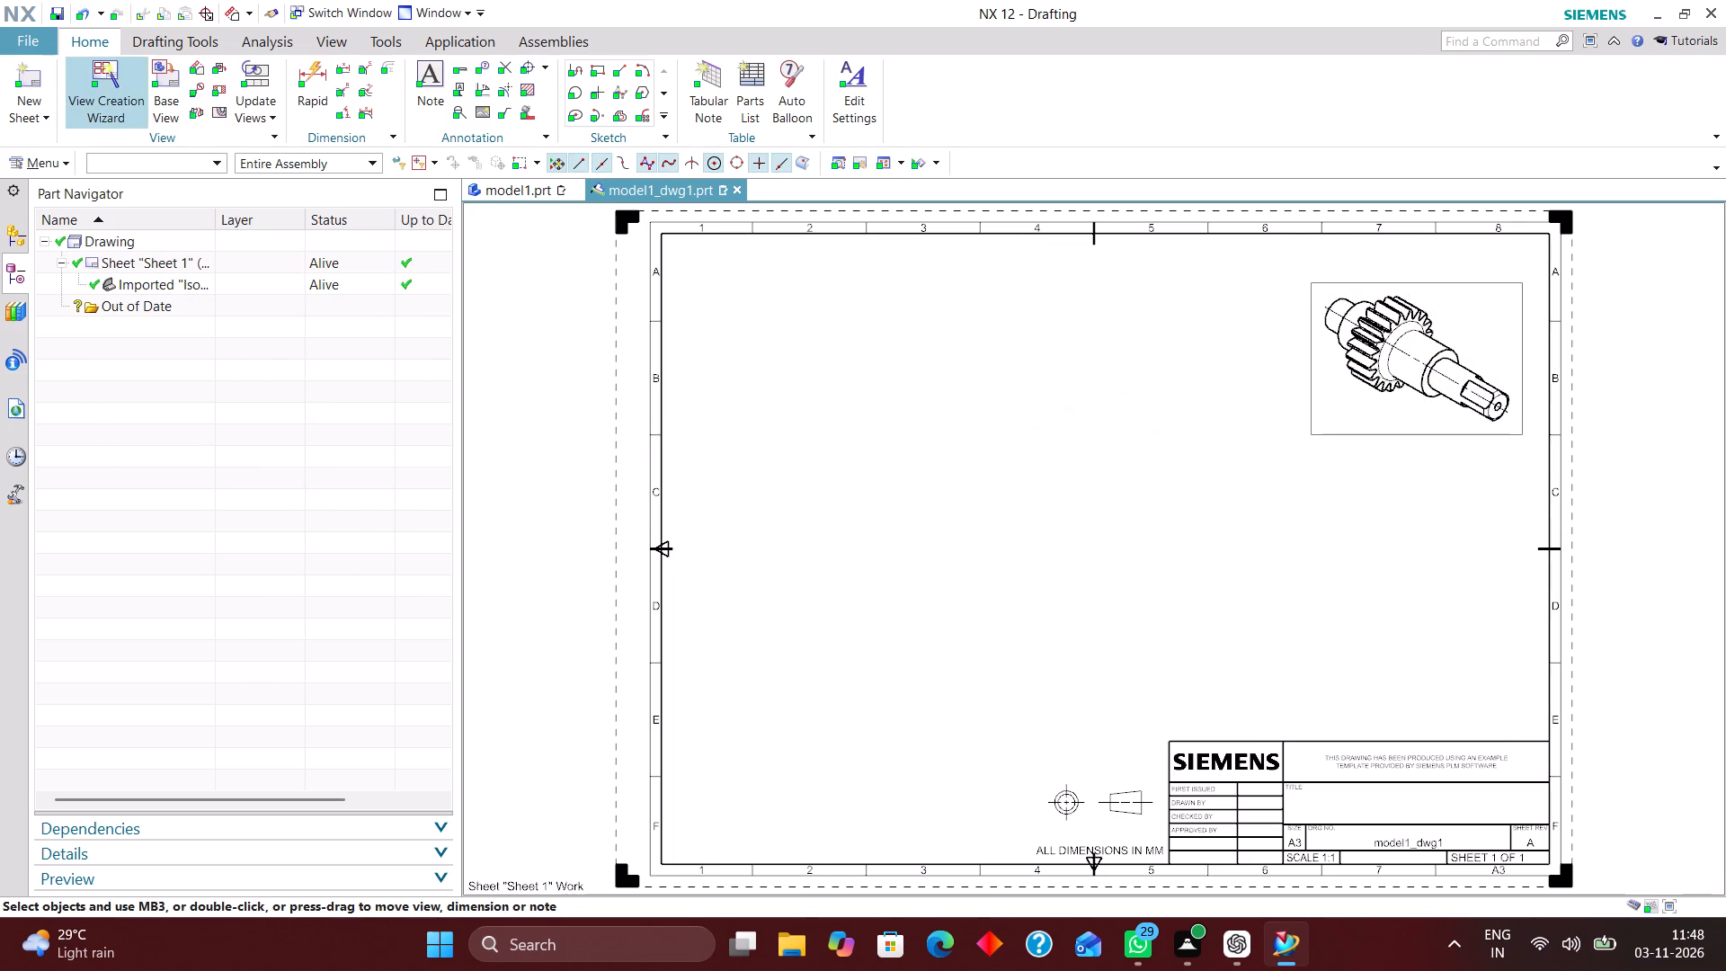
Place a Top base view of the gear shaft at 1:1 scale in the sheet's lower-left area, without projected views.
click(158, 74)
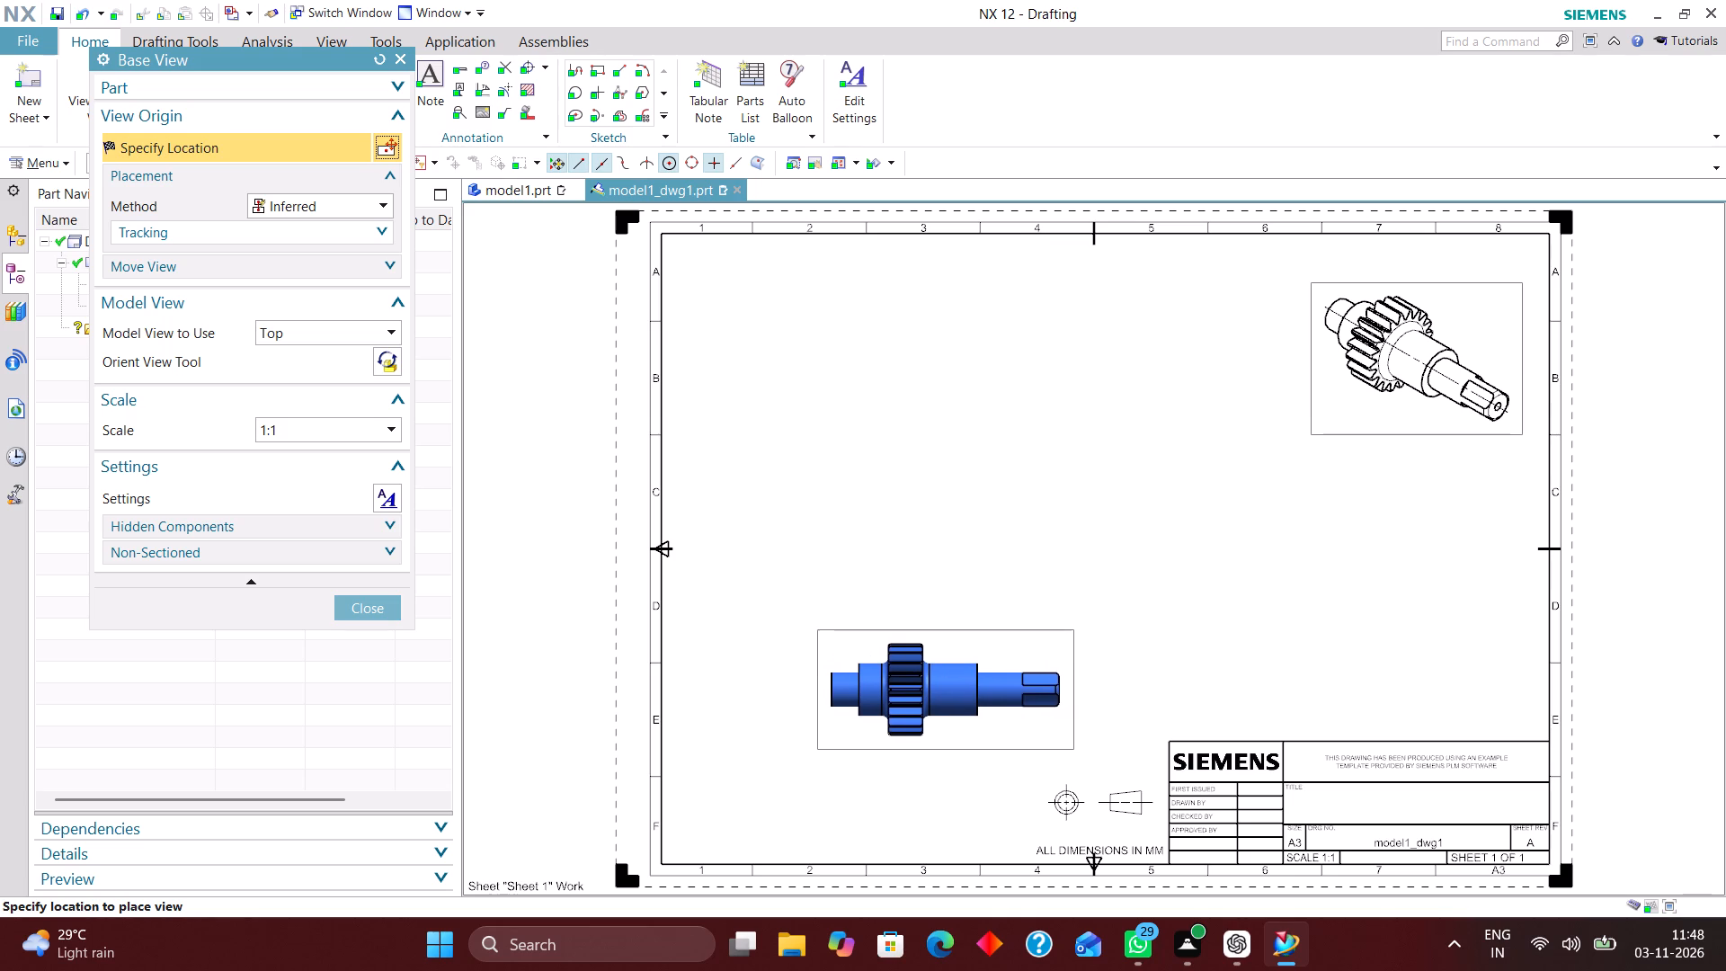
click(896, 649)
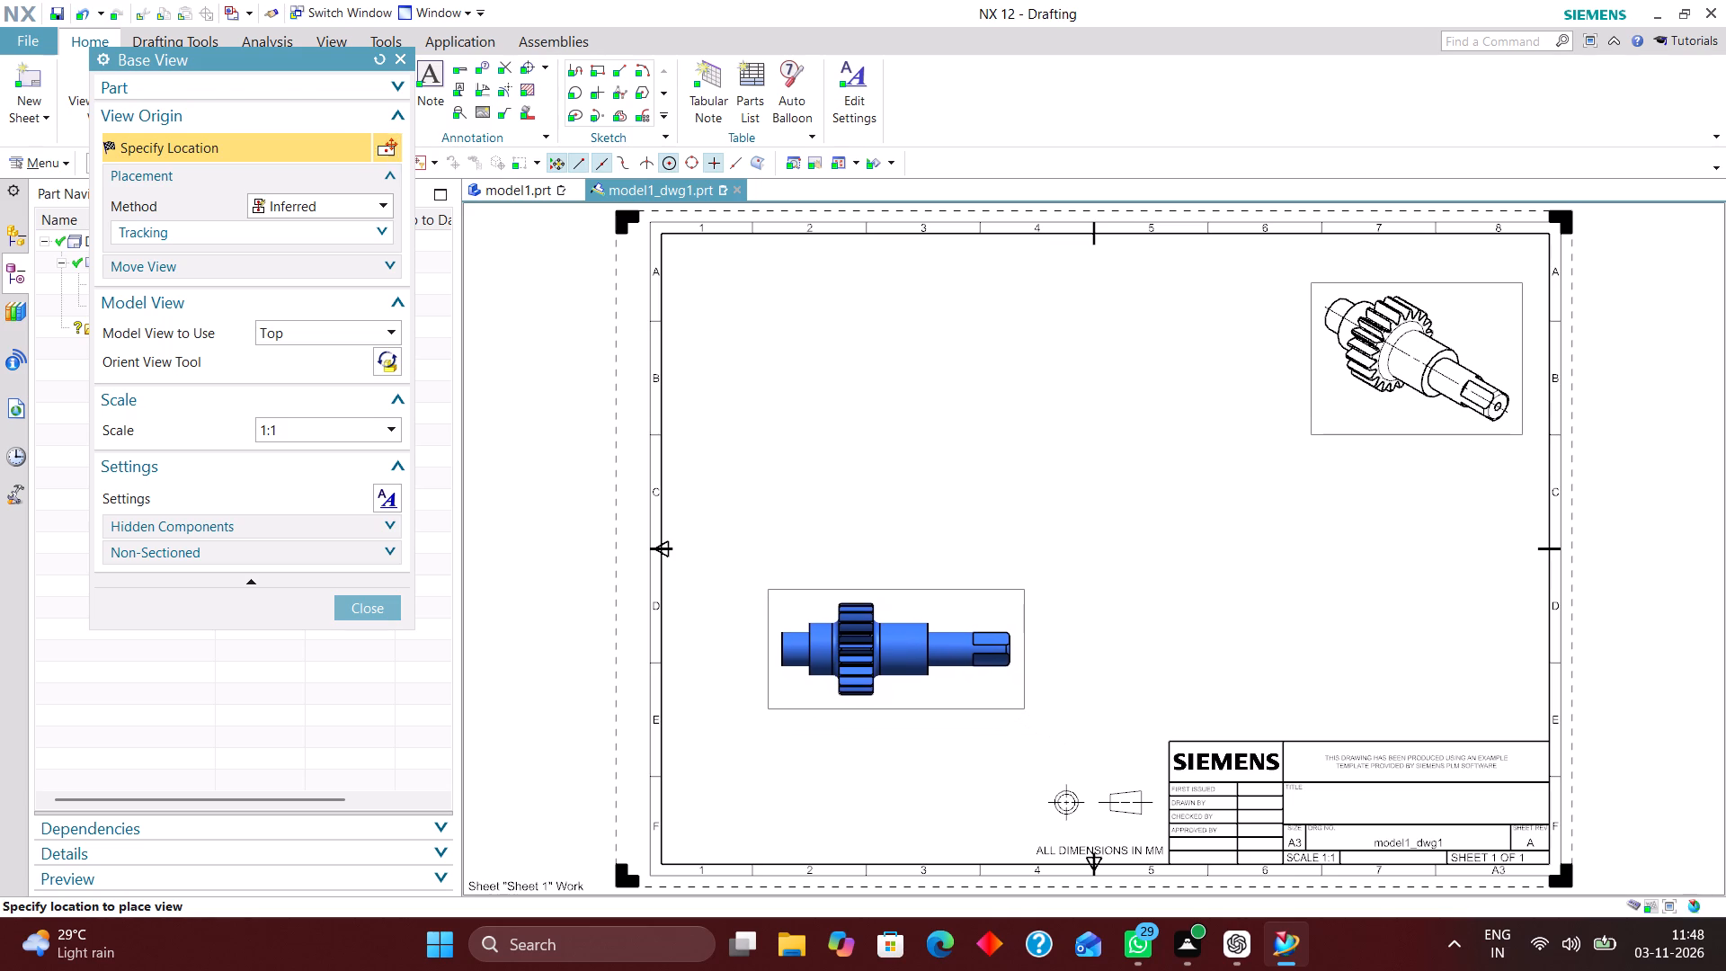
click(377, 441)
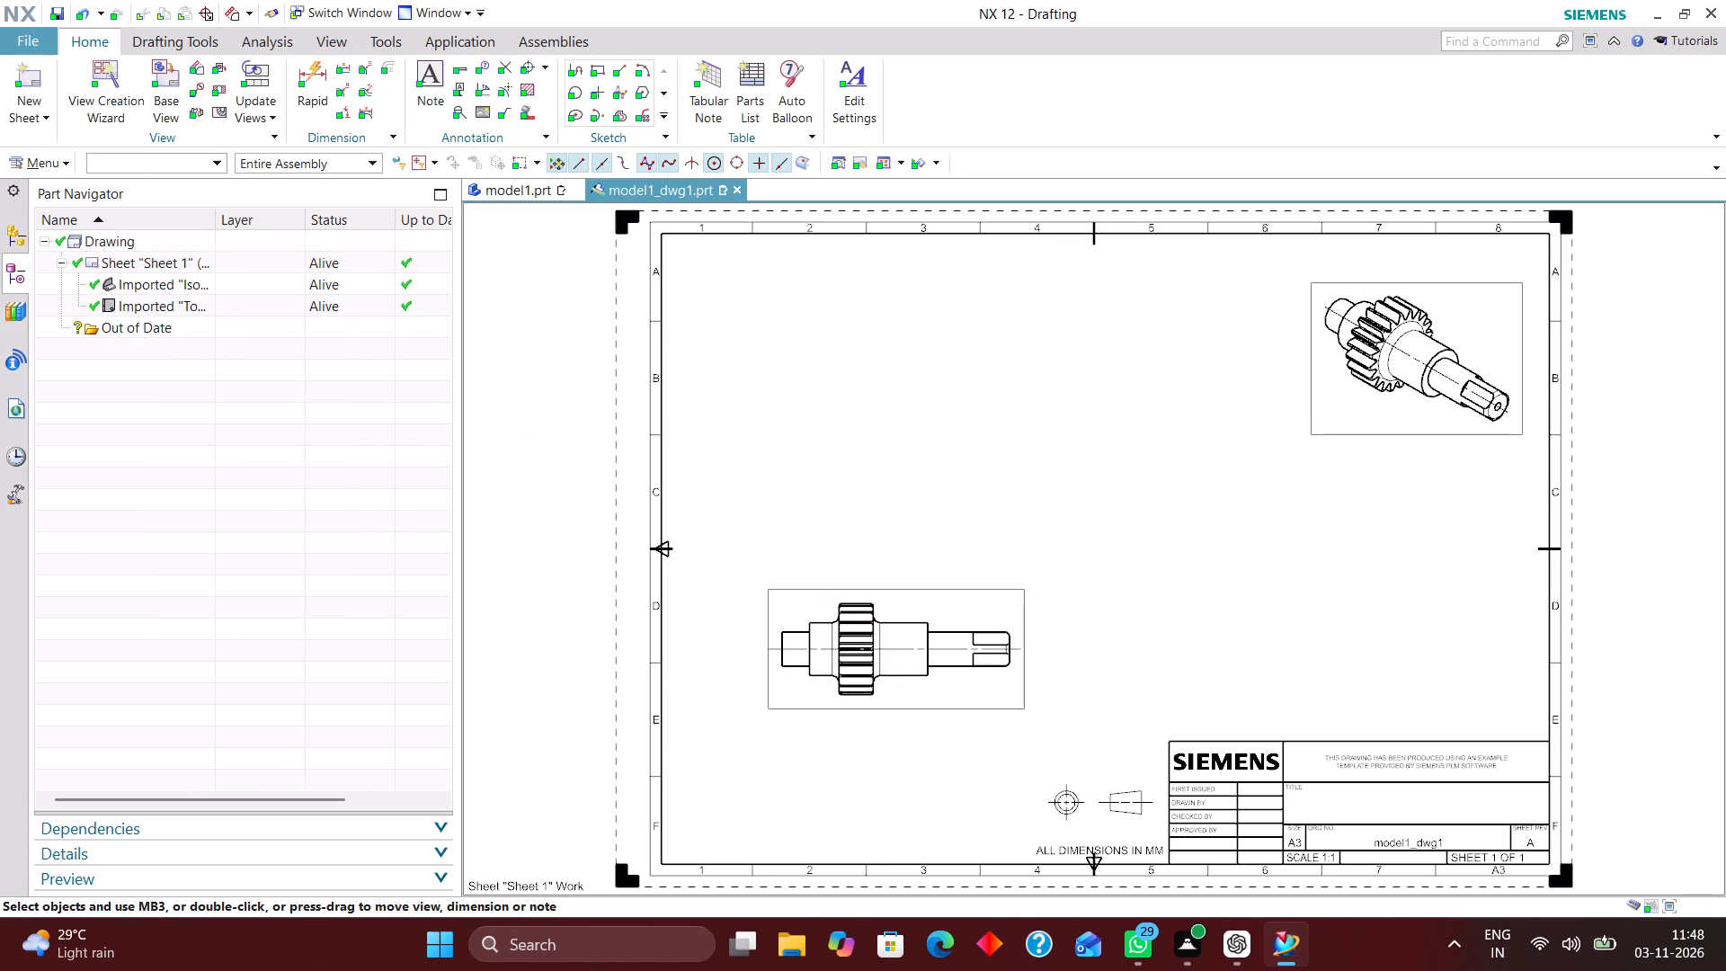
Start a stand-alone section line on the top view and sketch a horizontal line along the shaft axis, extending past both ends.
click(218, 62)
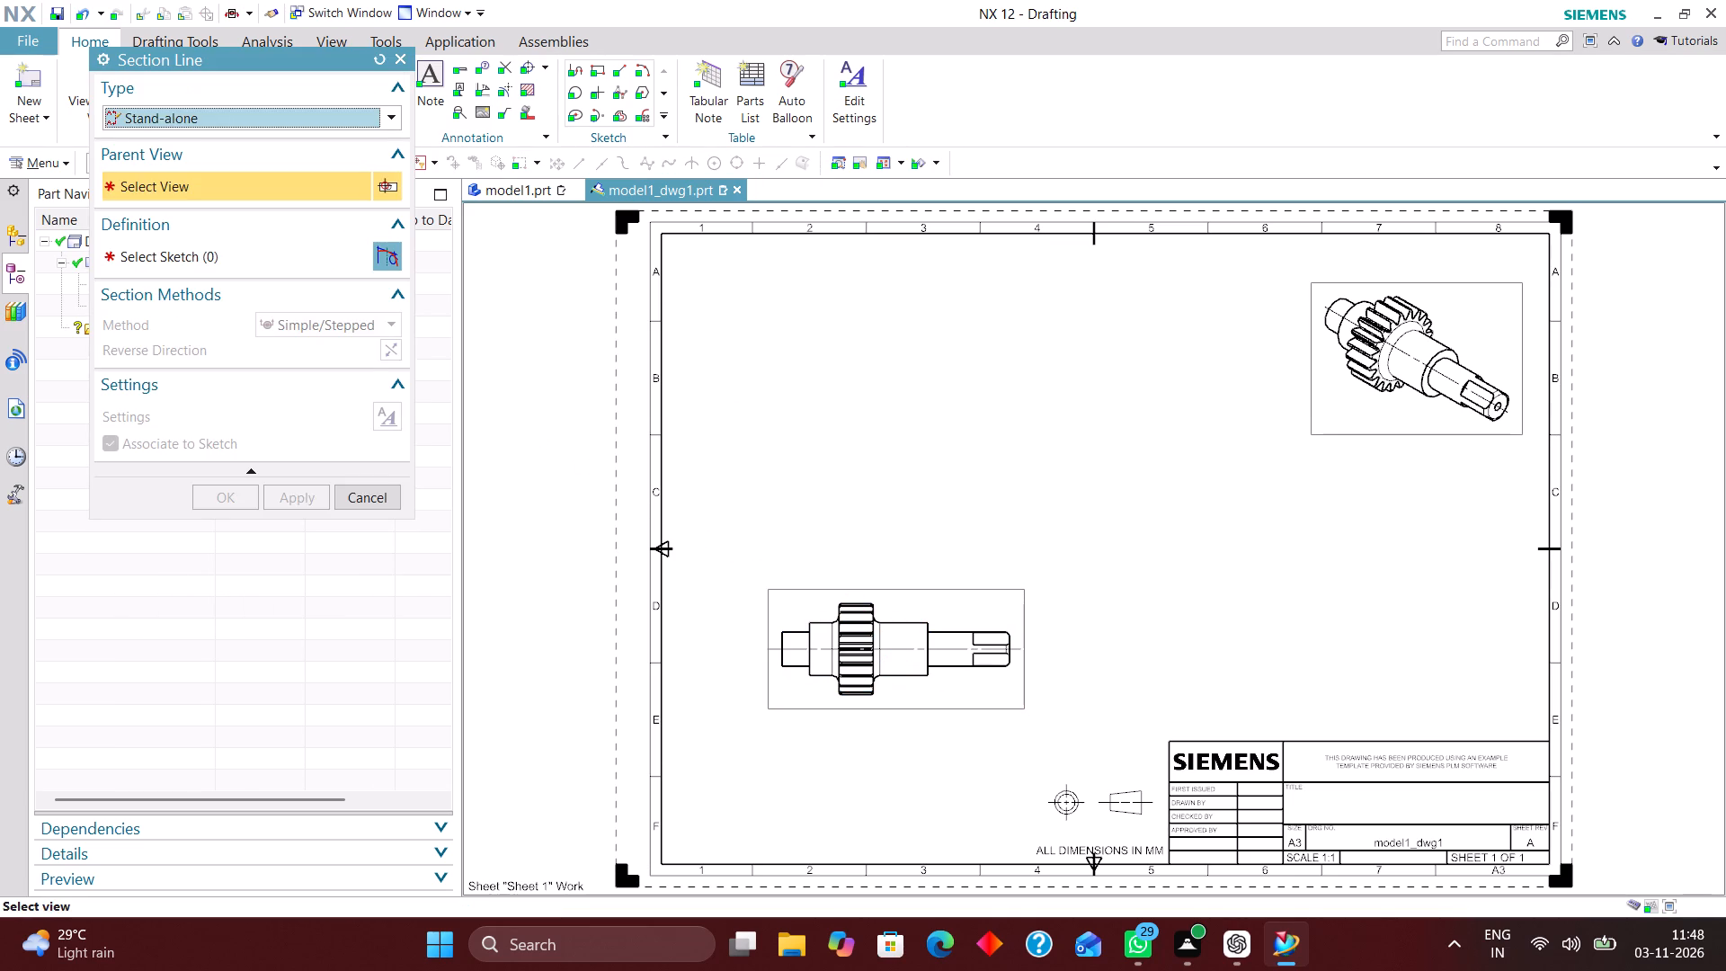
click(1006, 587)
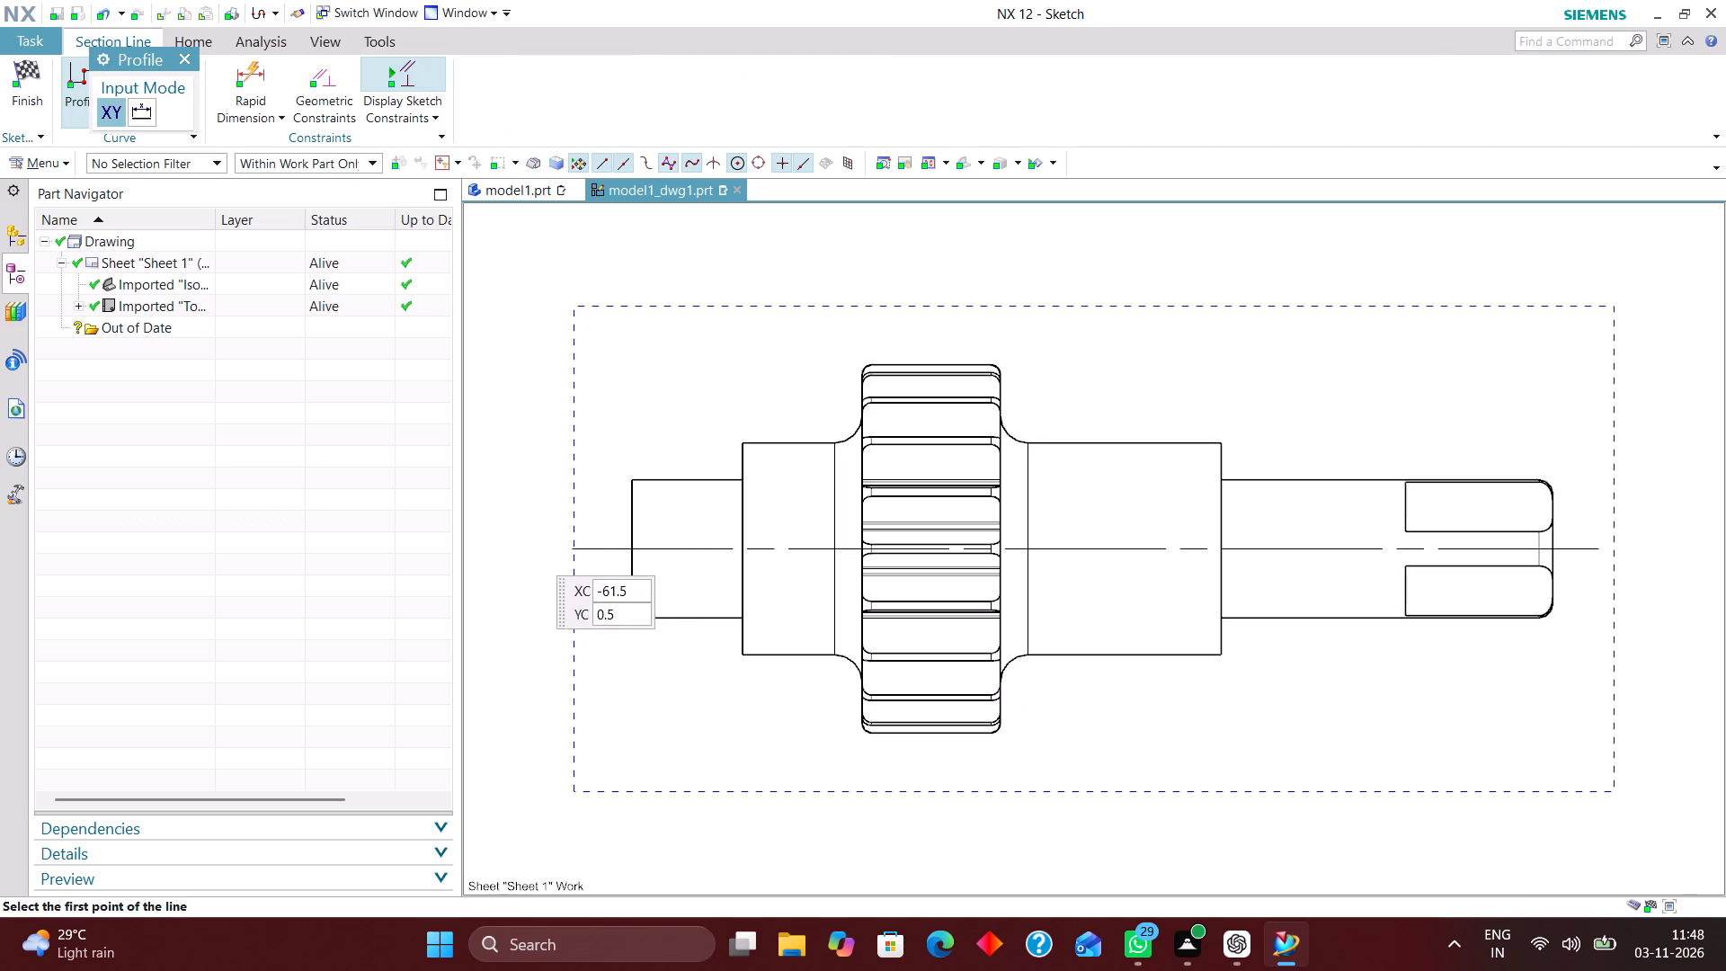
click(525, 544)
click(1698, 532)
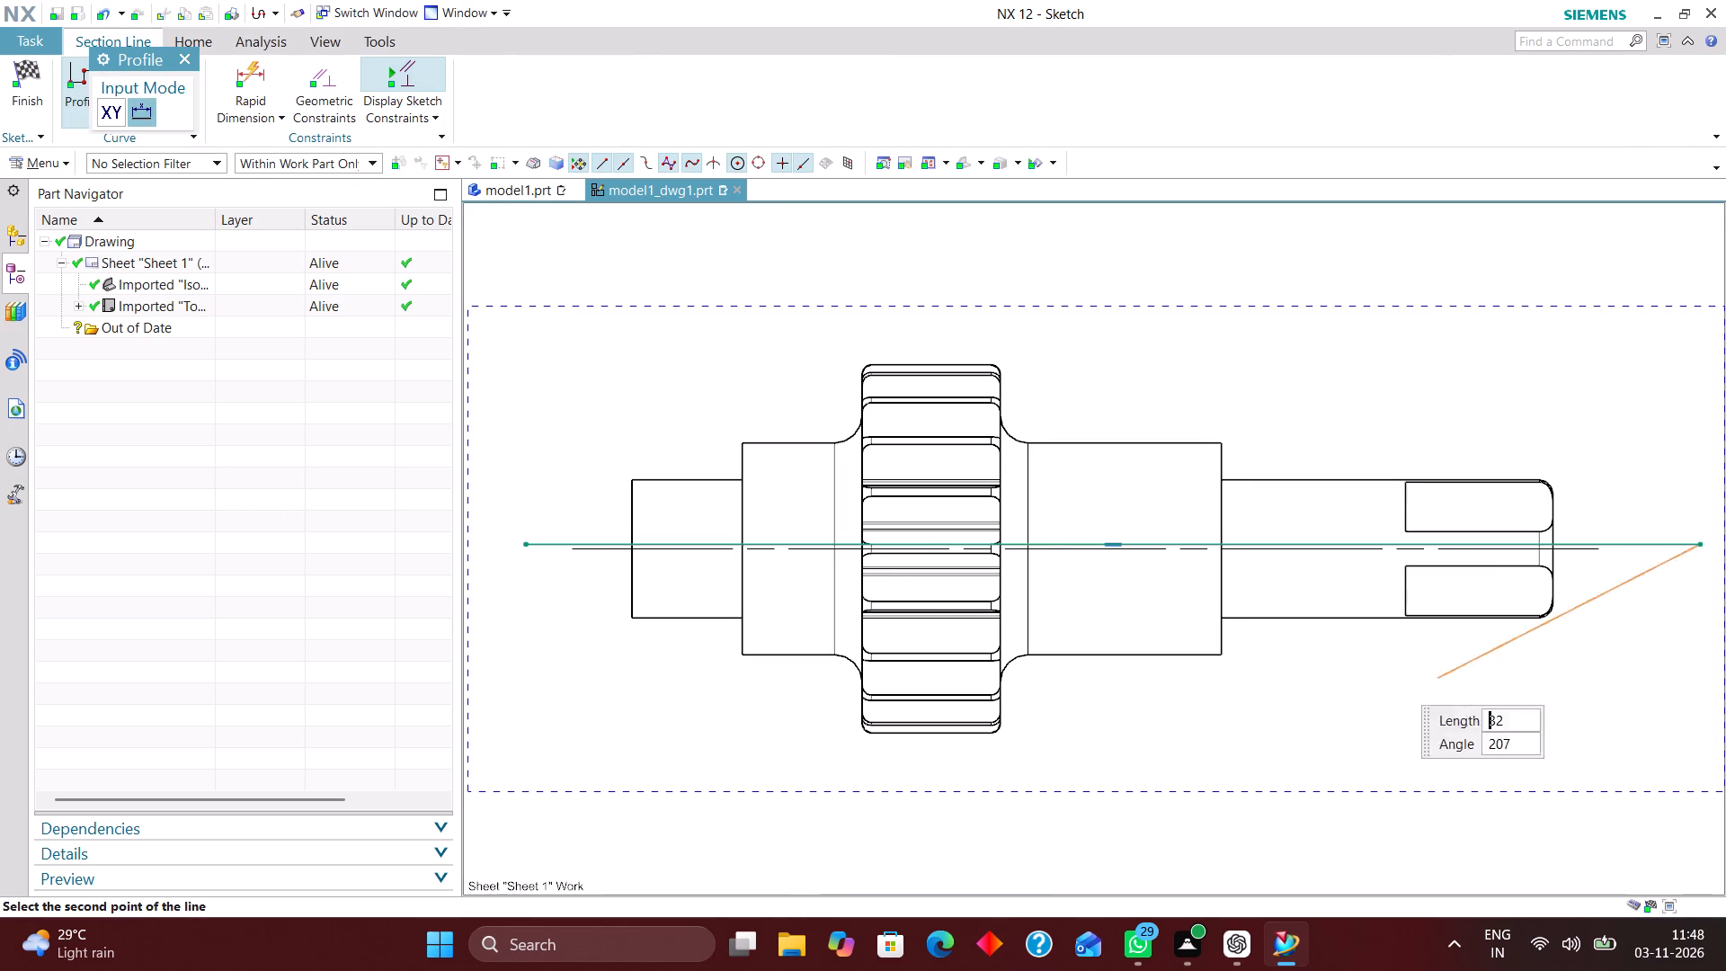
click(182, 57)
Dimension the section line from the upper edge of the shaft's plain small-diameter end, setting the distance to 8 mm.
scroll(763, 428, down, 2)
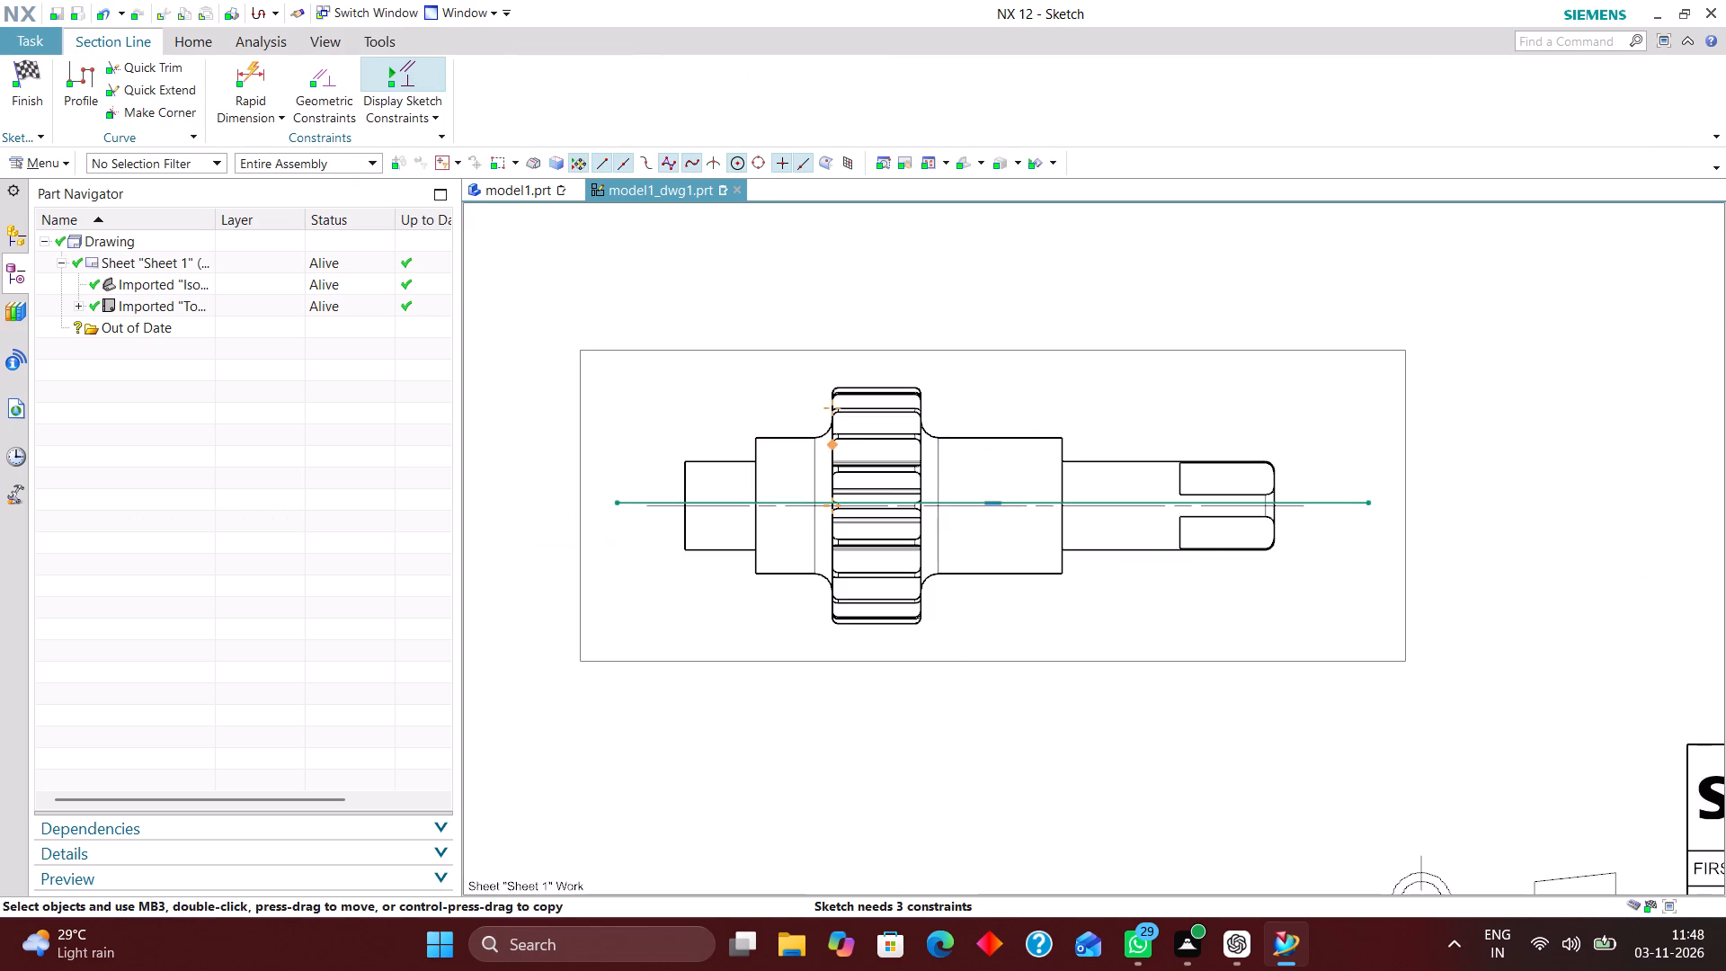
click(255, 76)
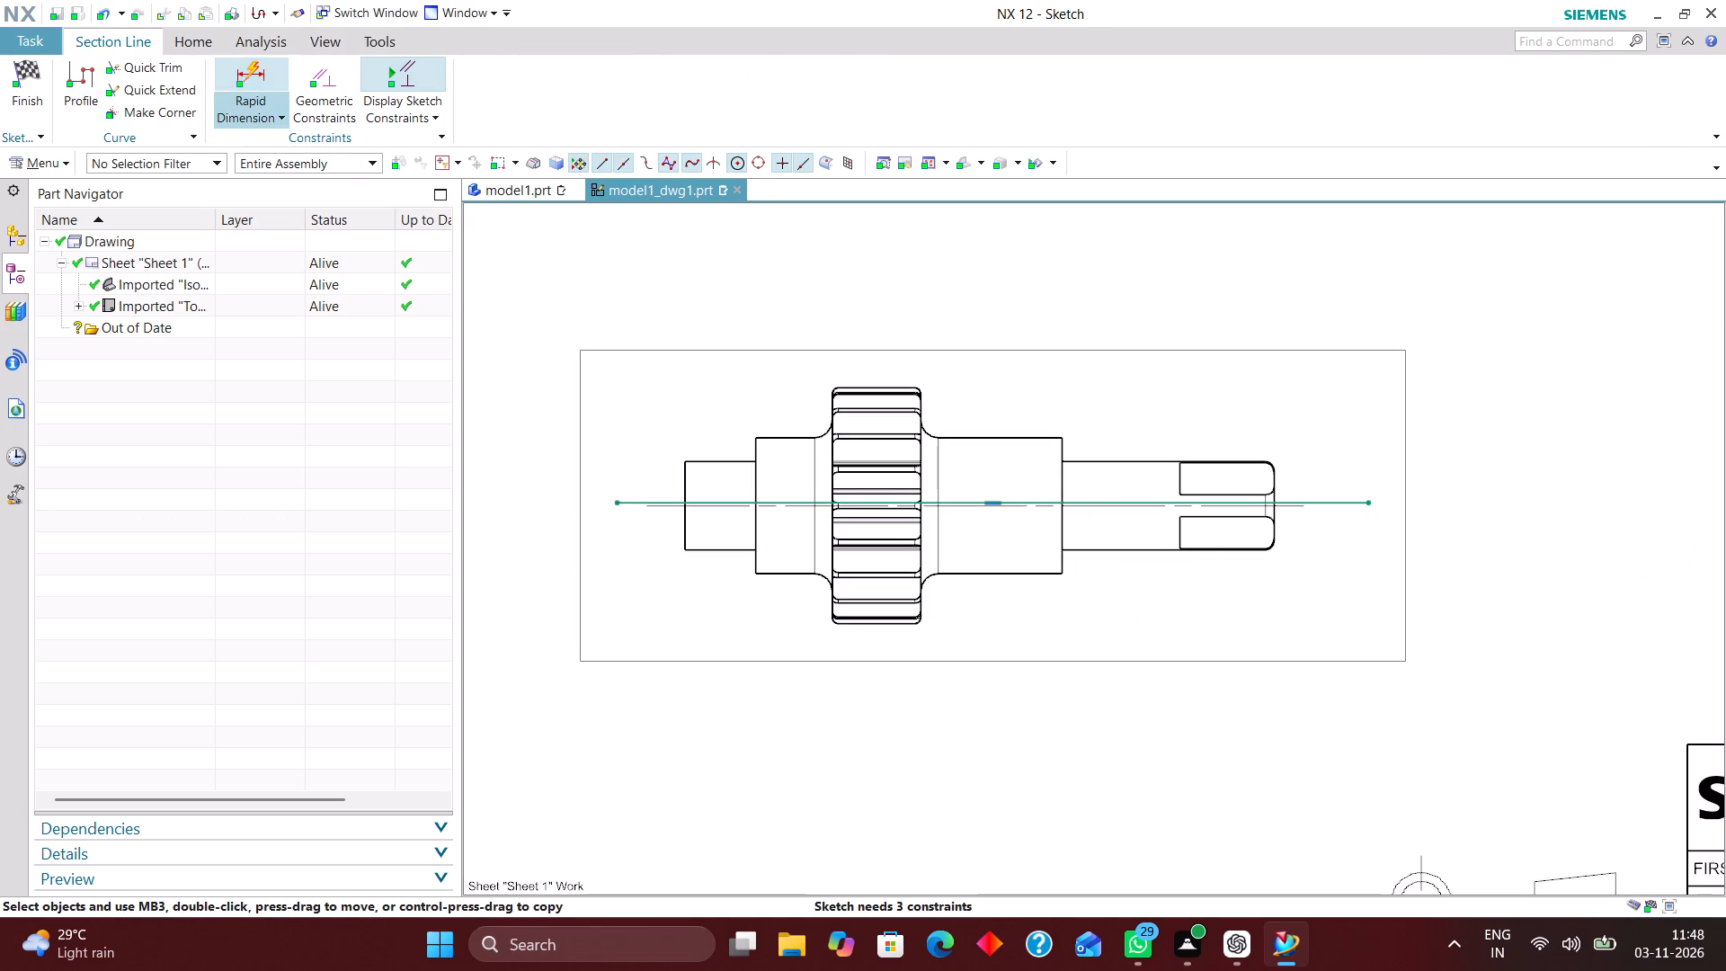
click(302, 282)
click(307, 298)
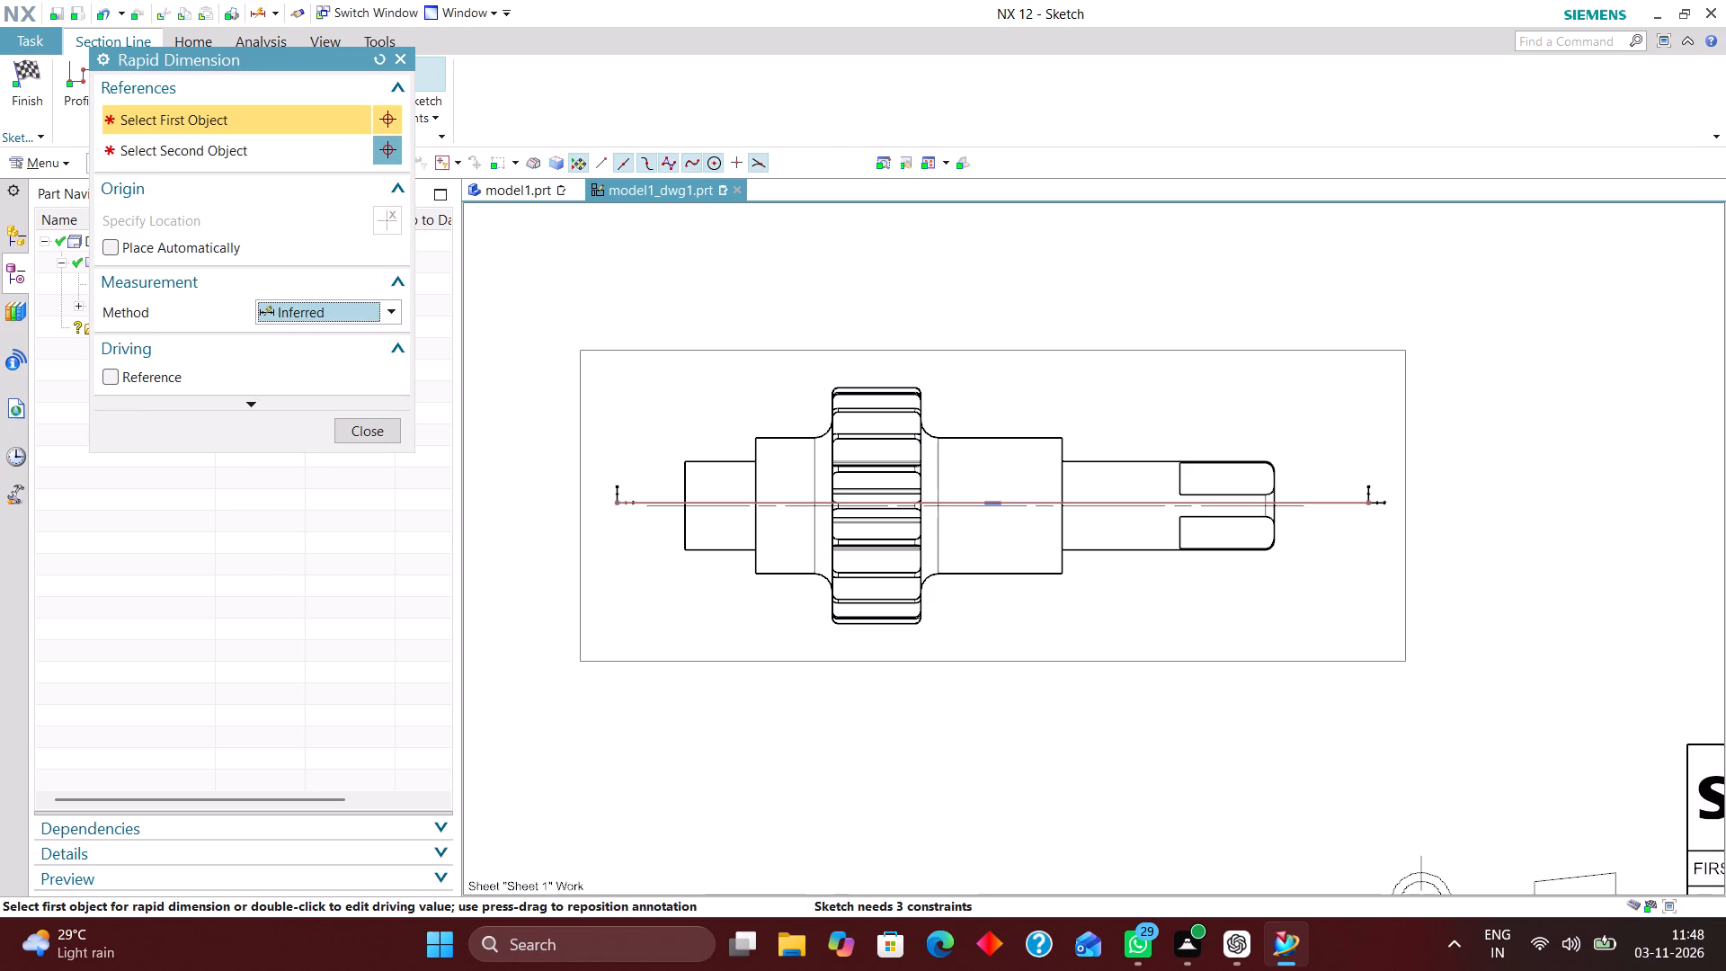
scroll(667, 458, up, 2)
click(696, 465)
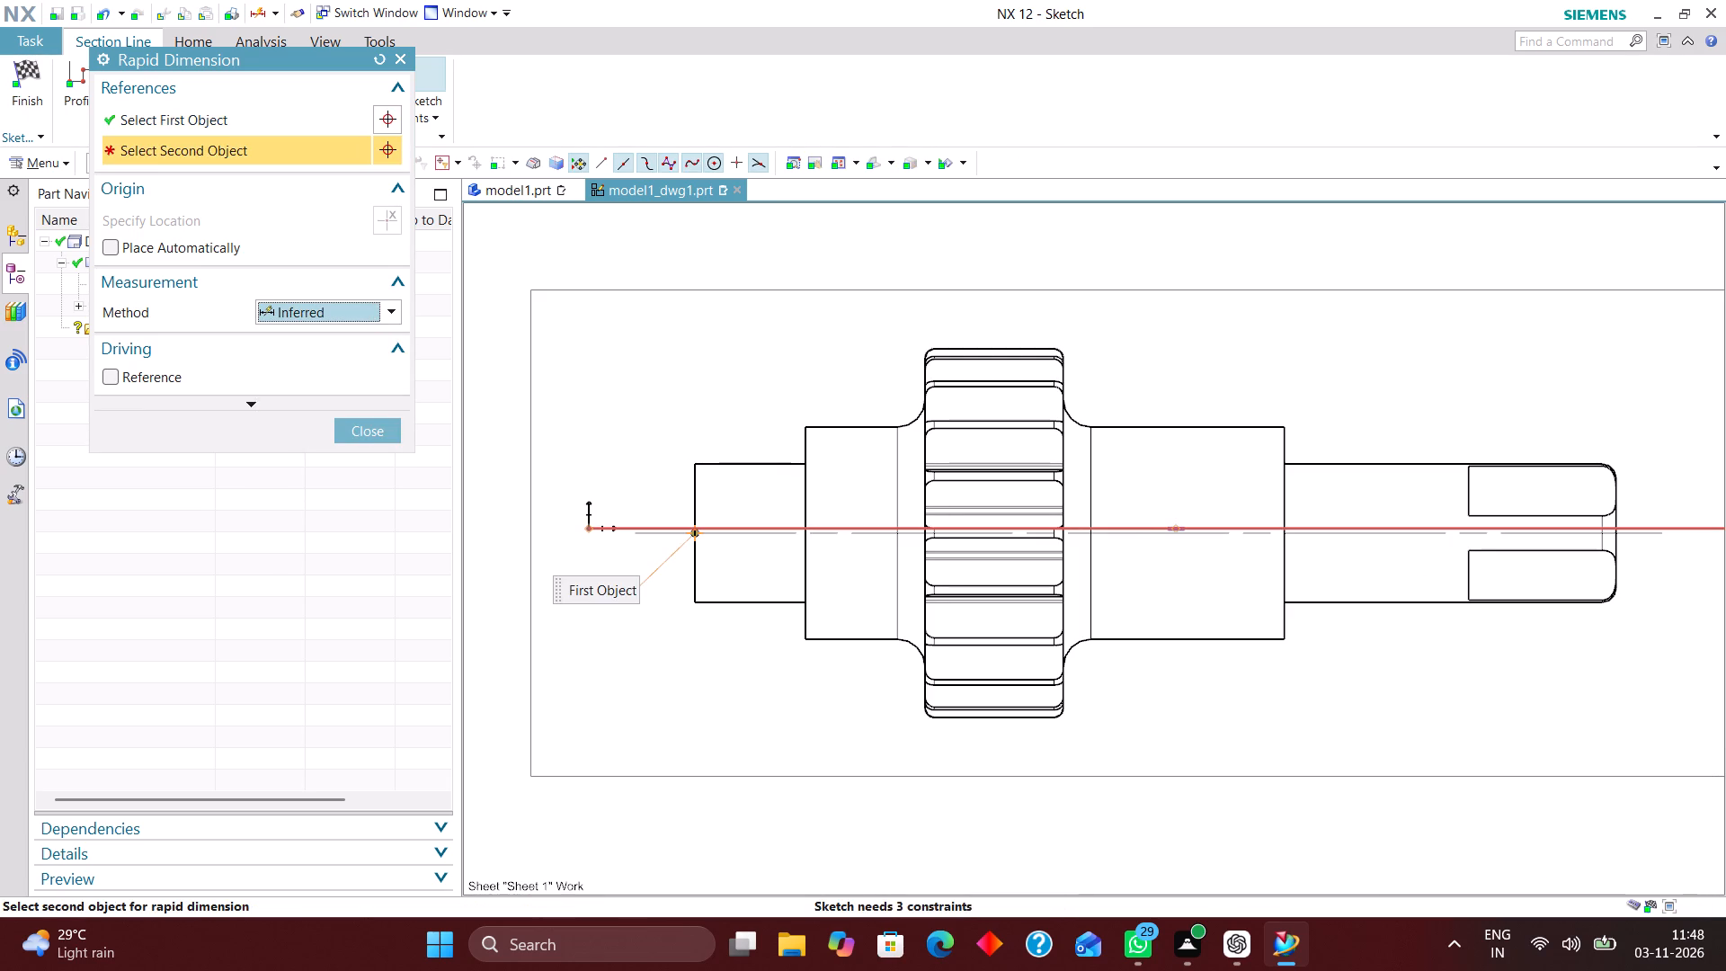
click(645, 530)
click(374, 52)
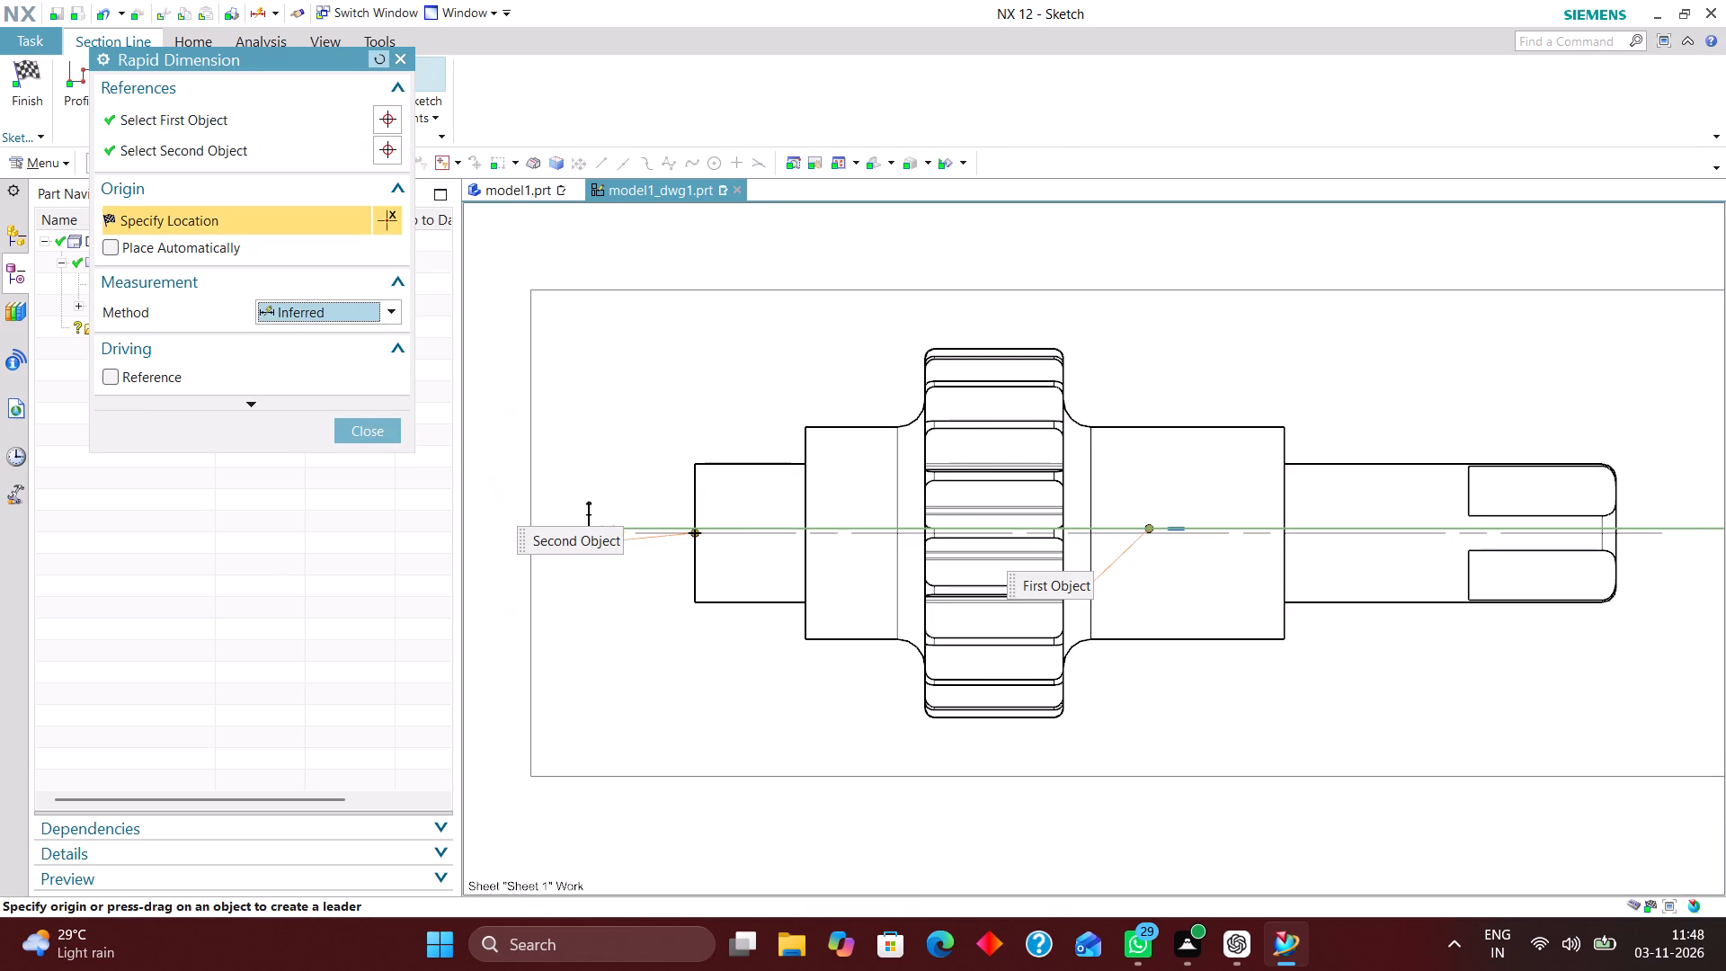
click(745, 461)
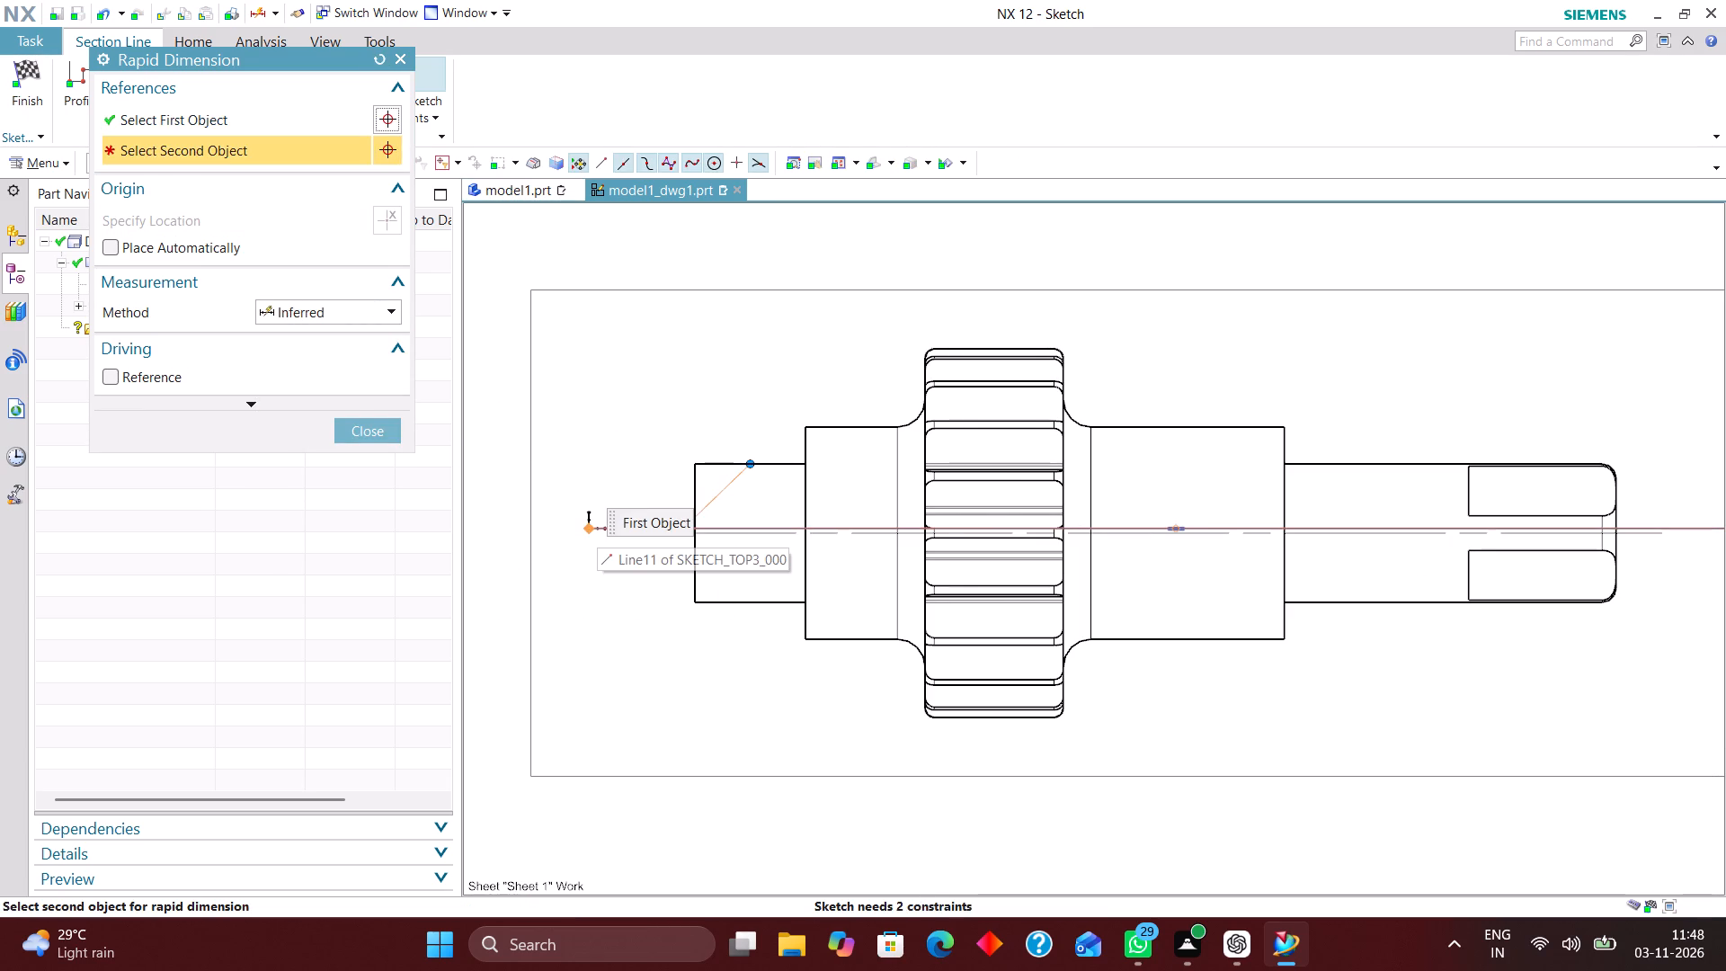
click(589, 528)
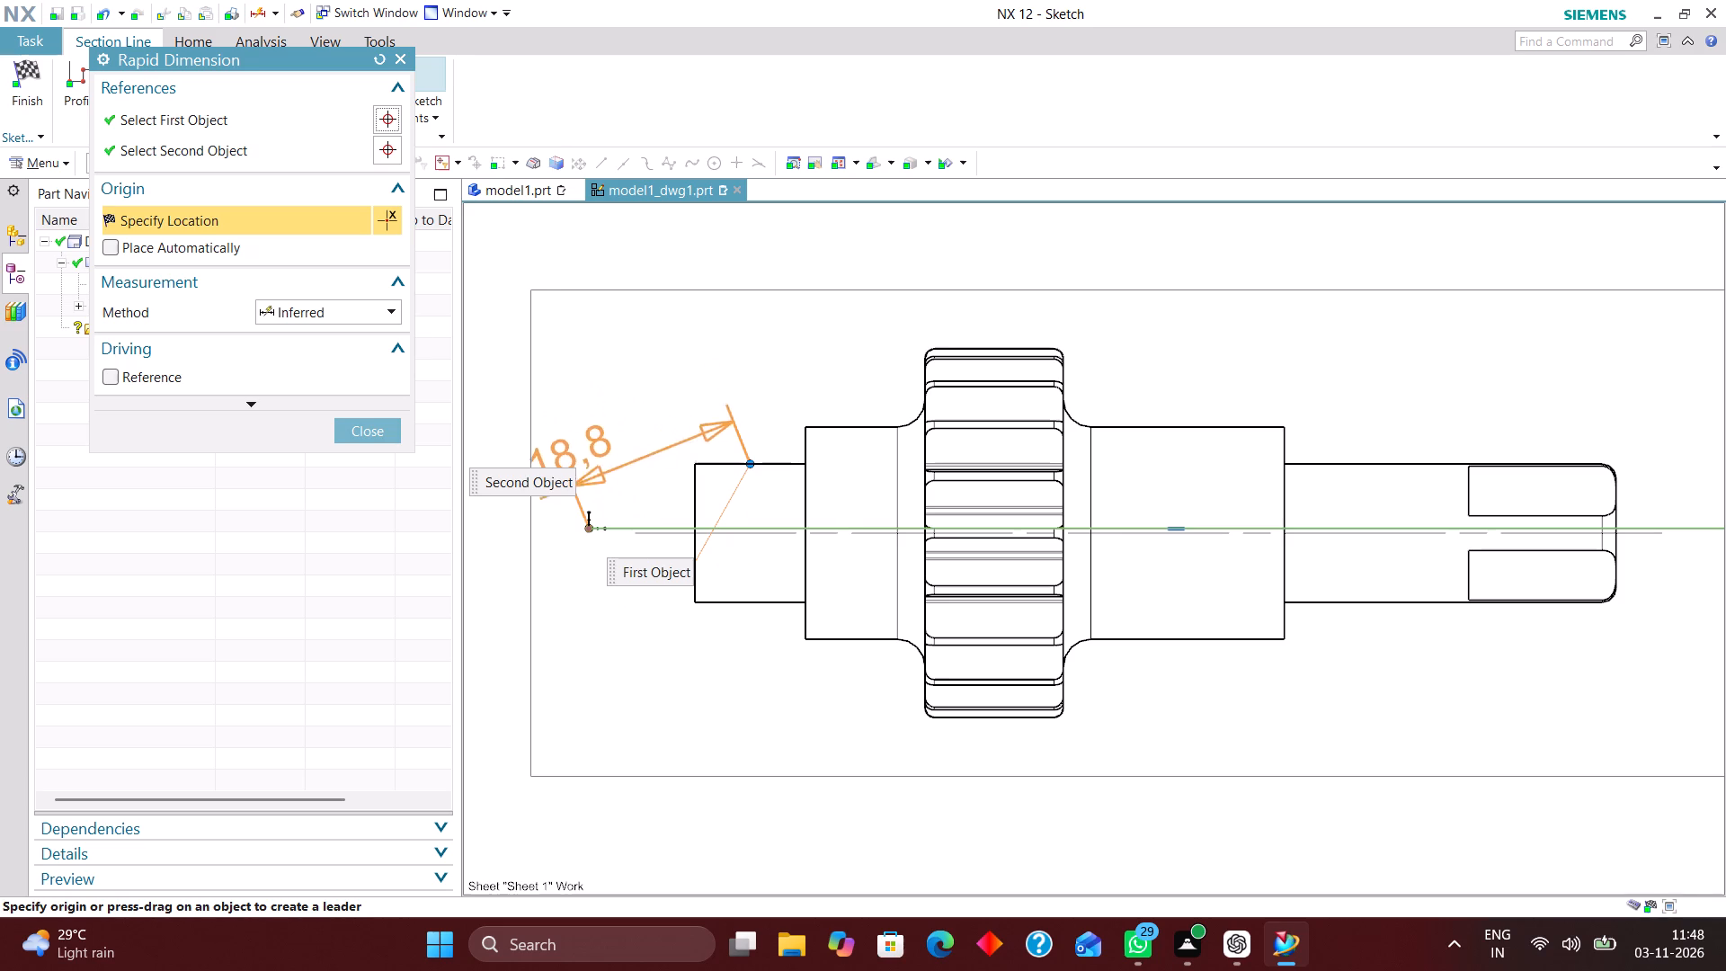
click(541, 506)
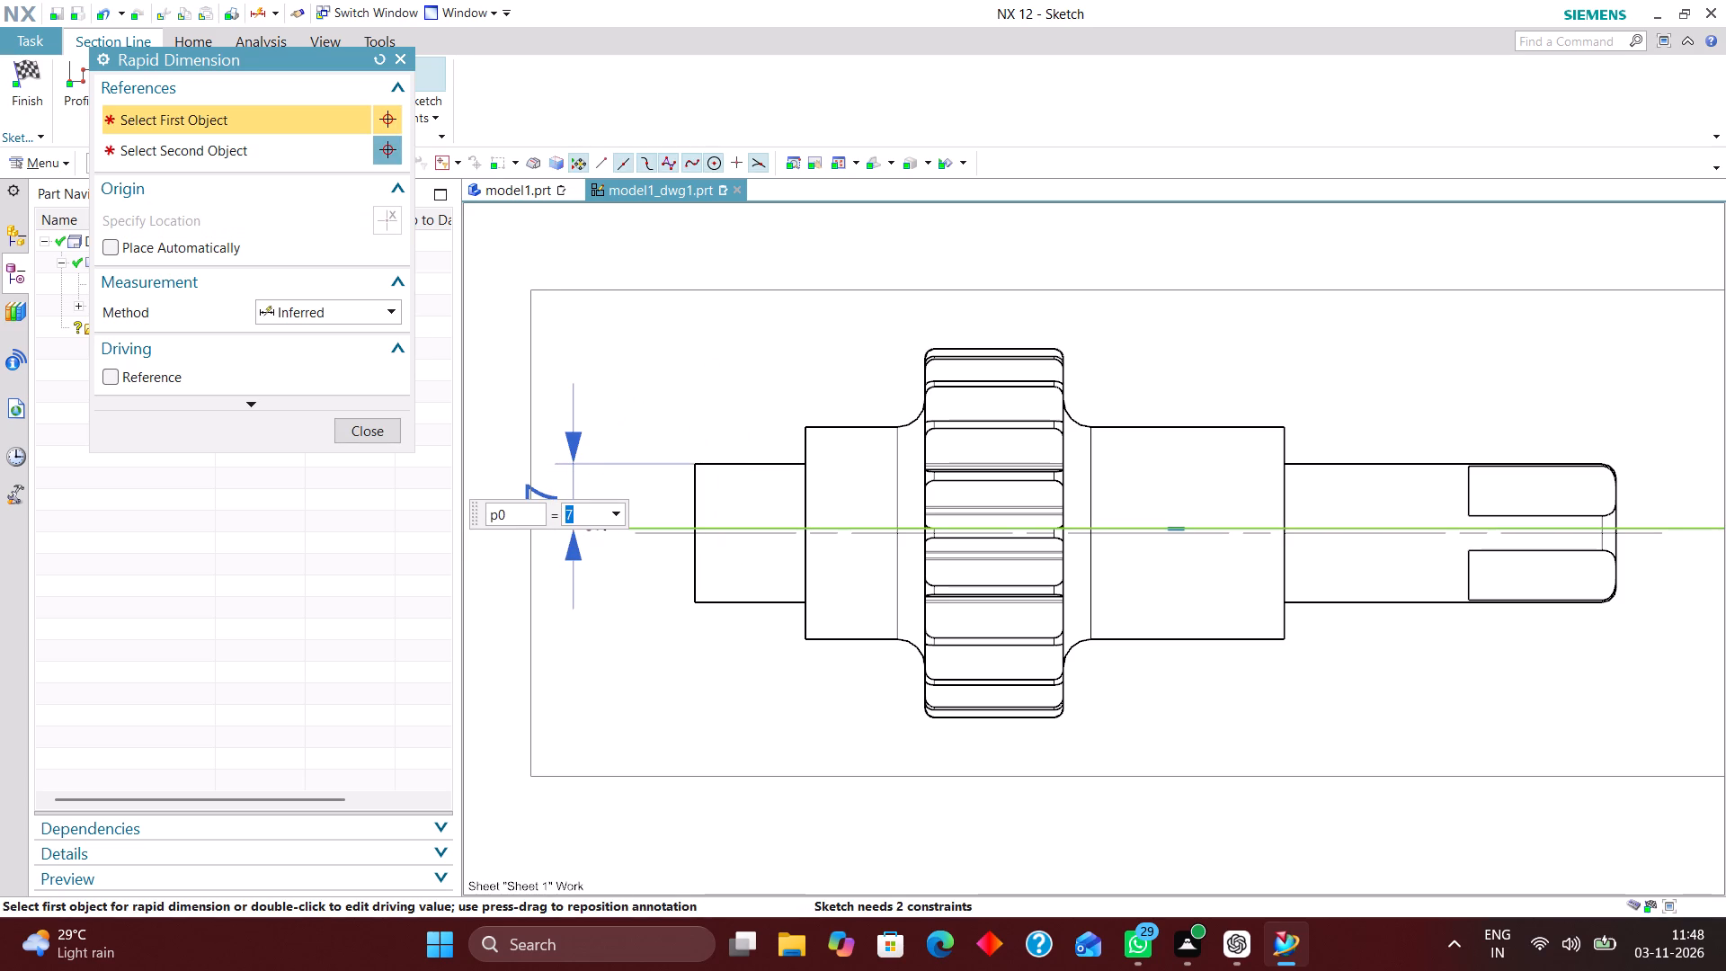
key(8)
key(Return)
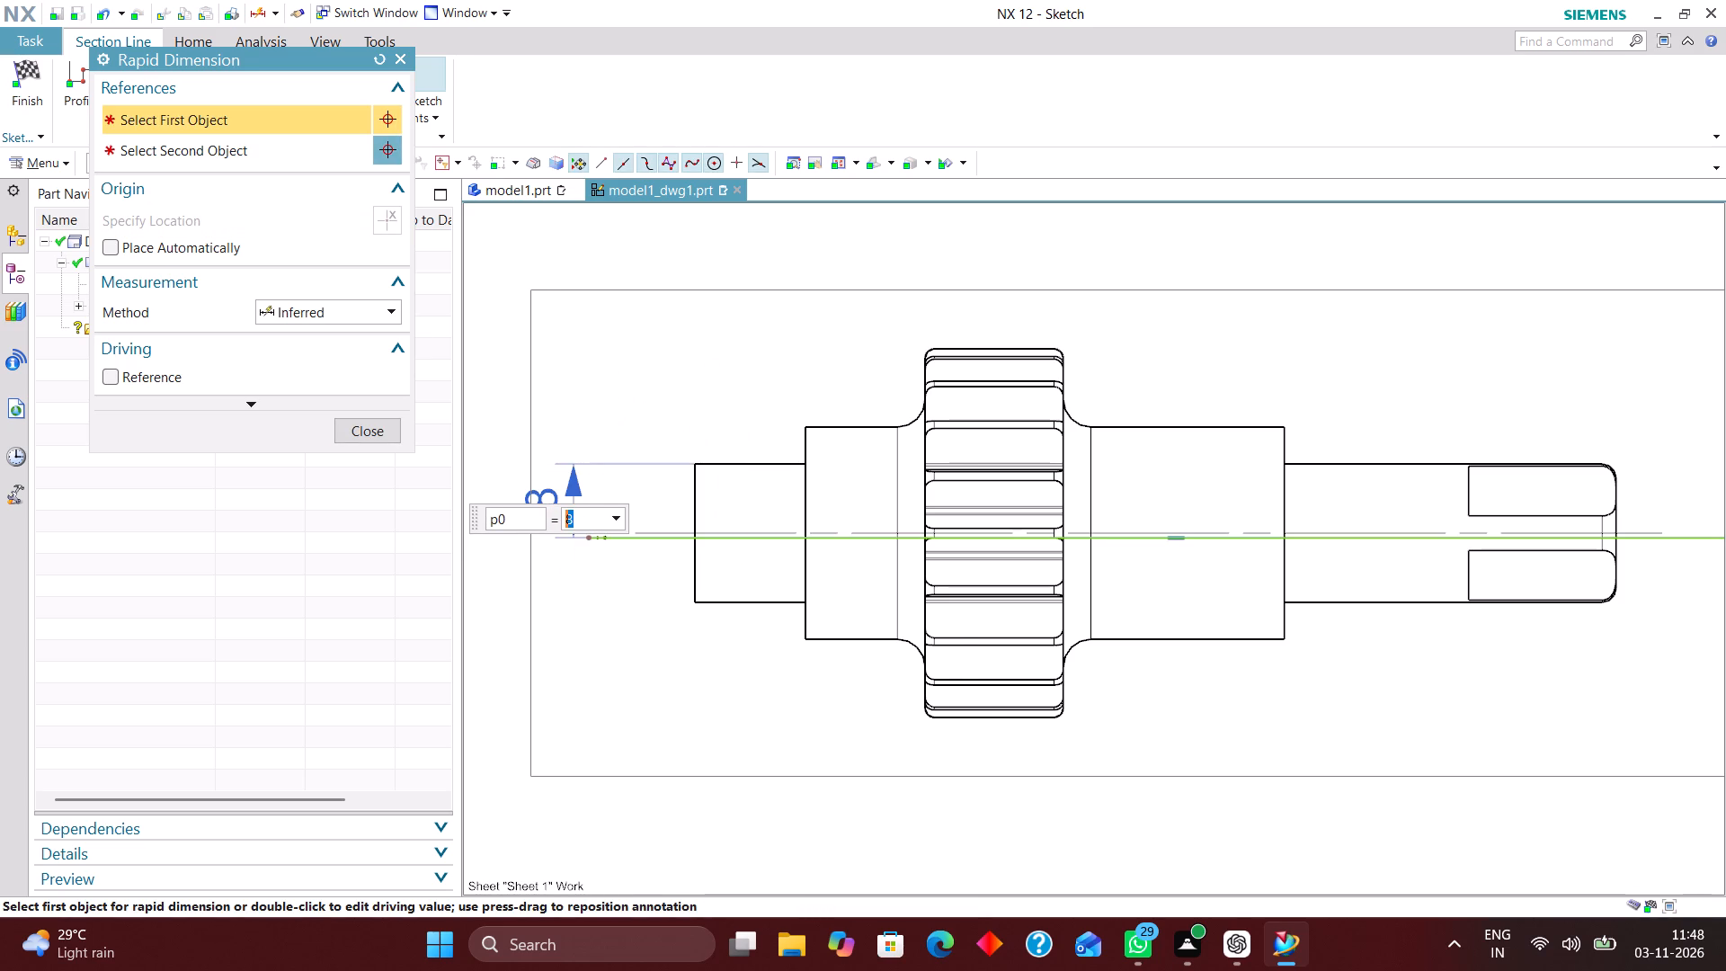
Set the distance from the shaft end's upper edge to the section line to 7.5 mm.
text(7.5)
key(Return)
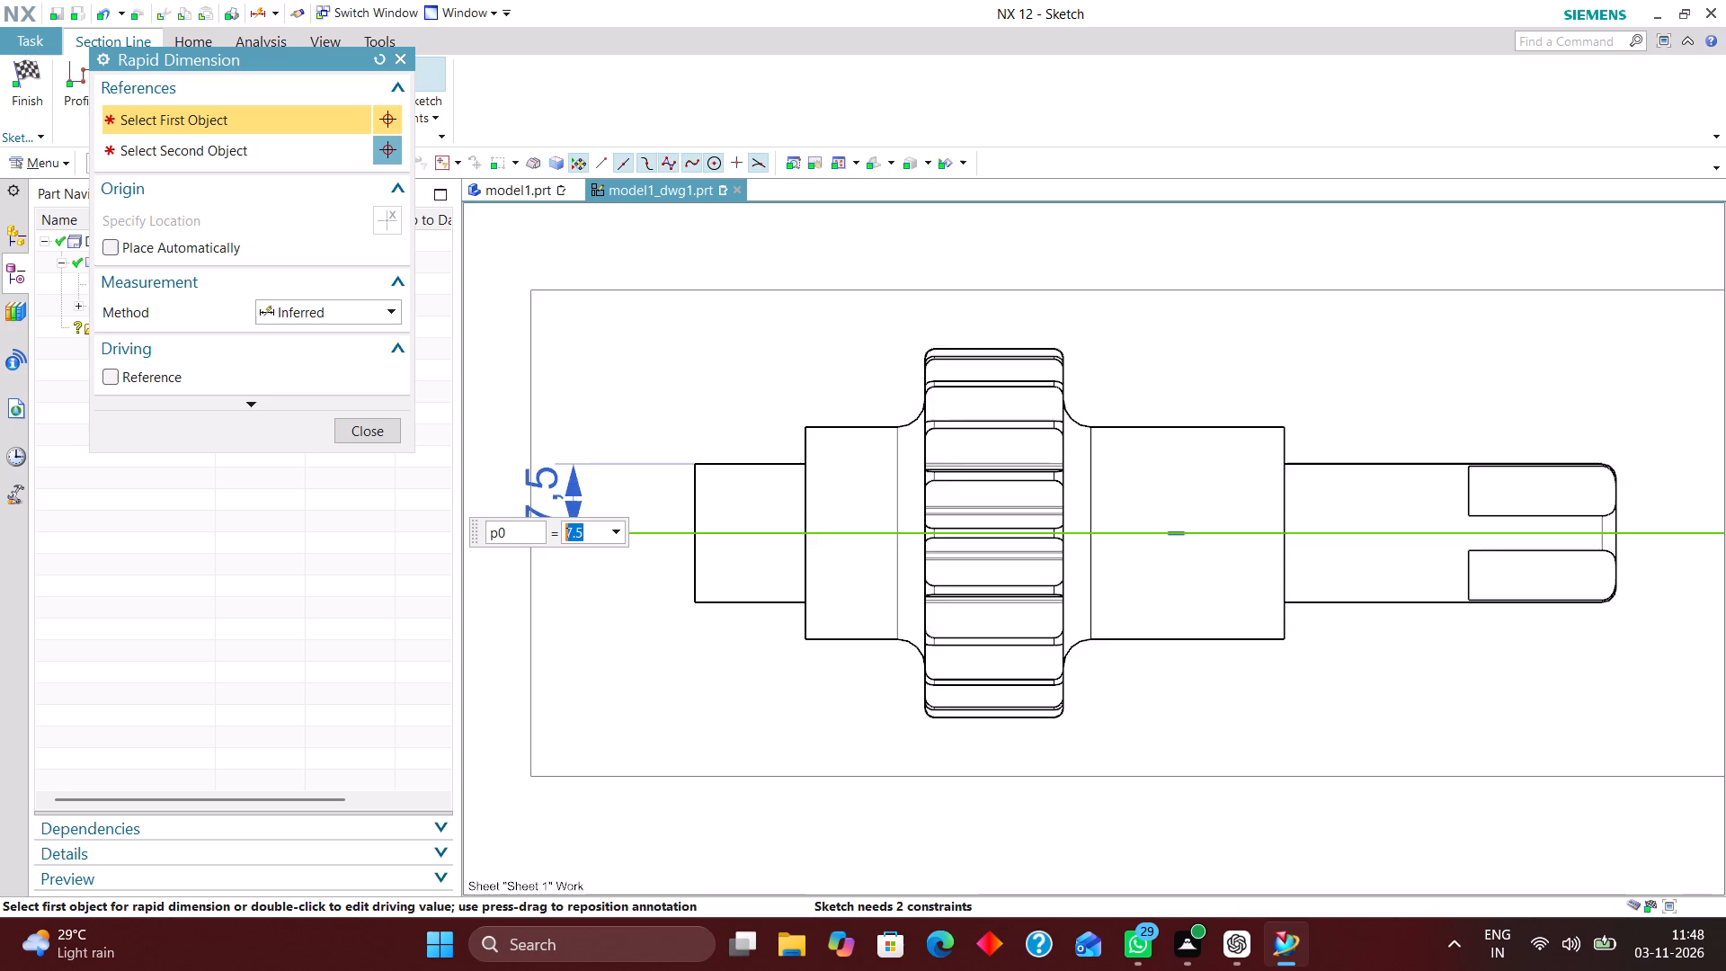
scroll(801, 567, down, 2)
click(368, 421)
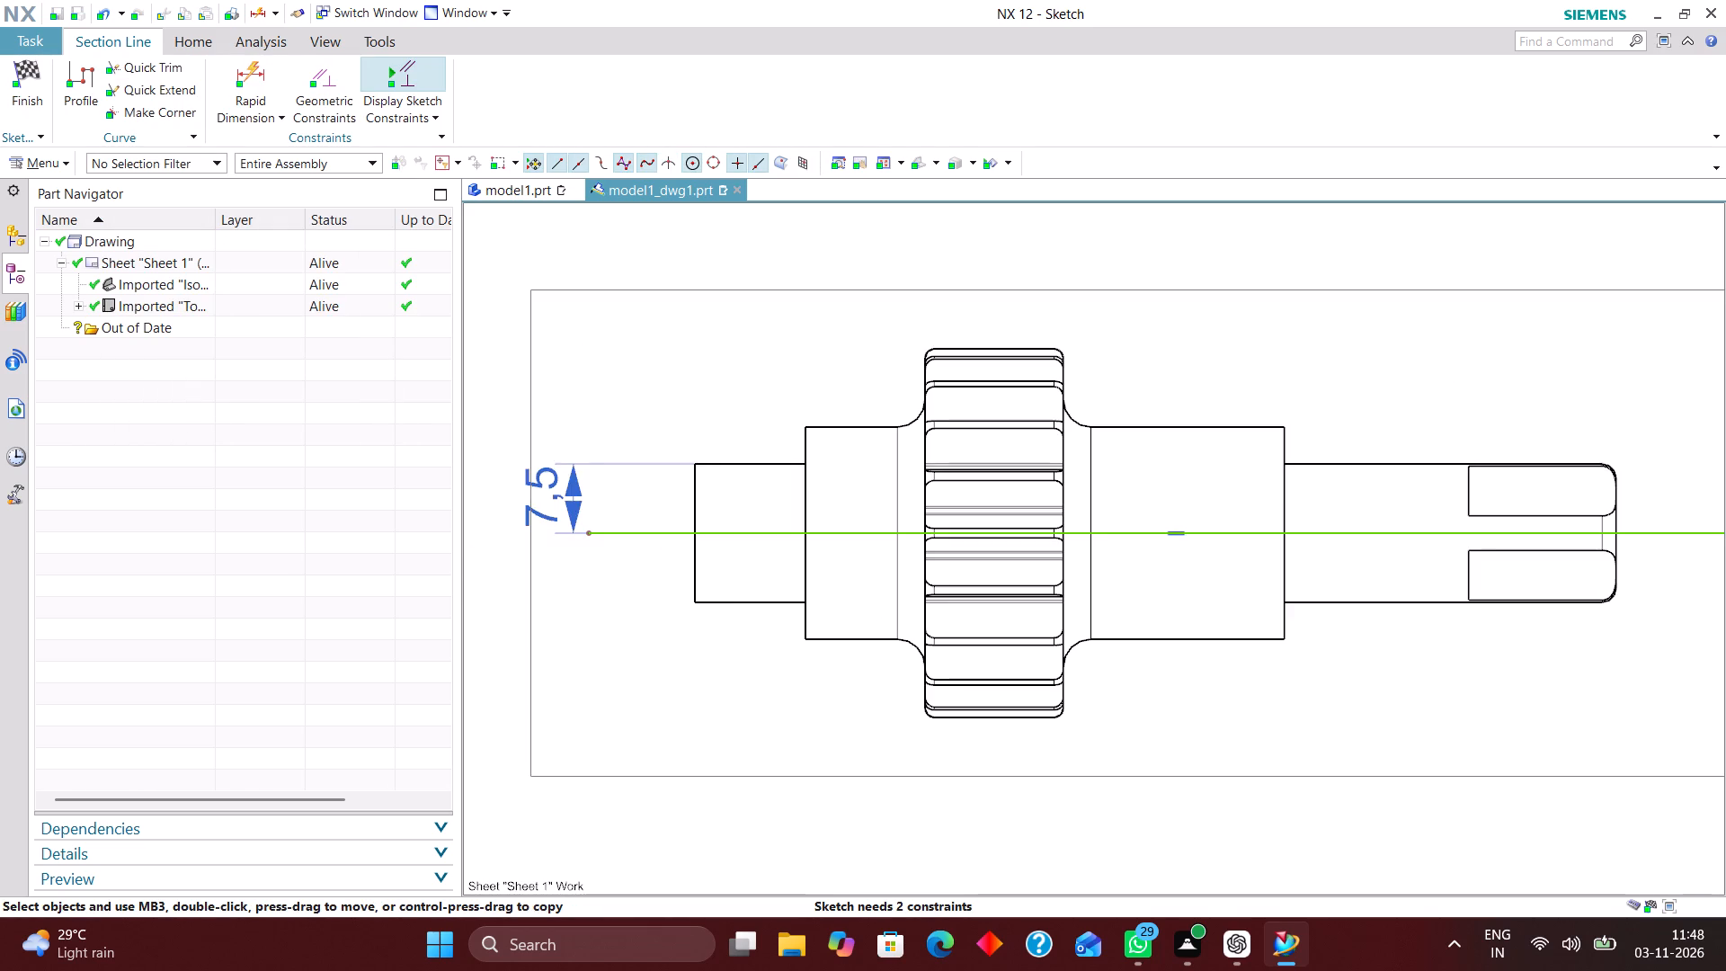
Finish the section line sketch and create the Simple/Stepped section line A-A with its viewing direction reversed.
scroll(641, 558, down, 2)
click(30, 79)
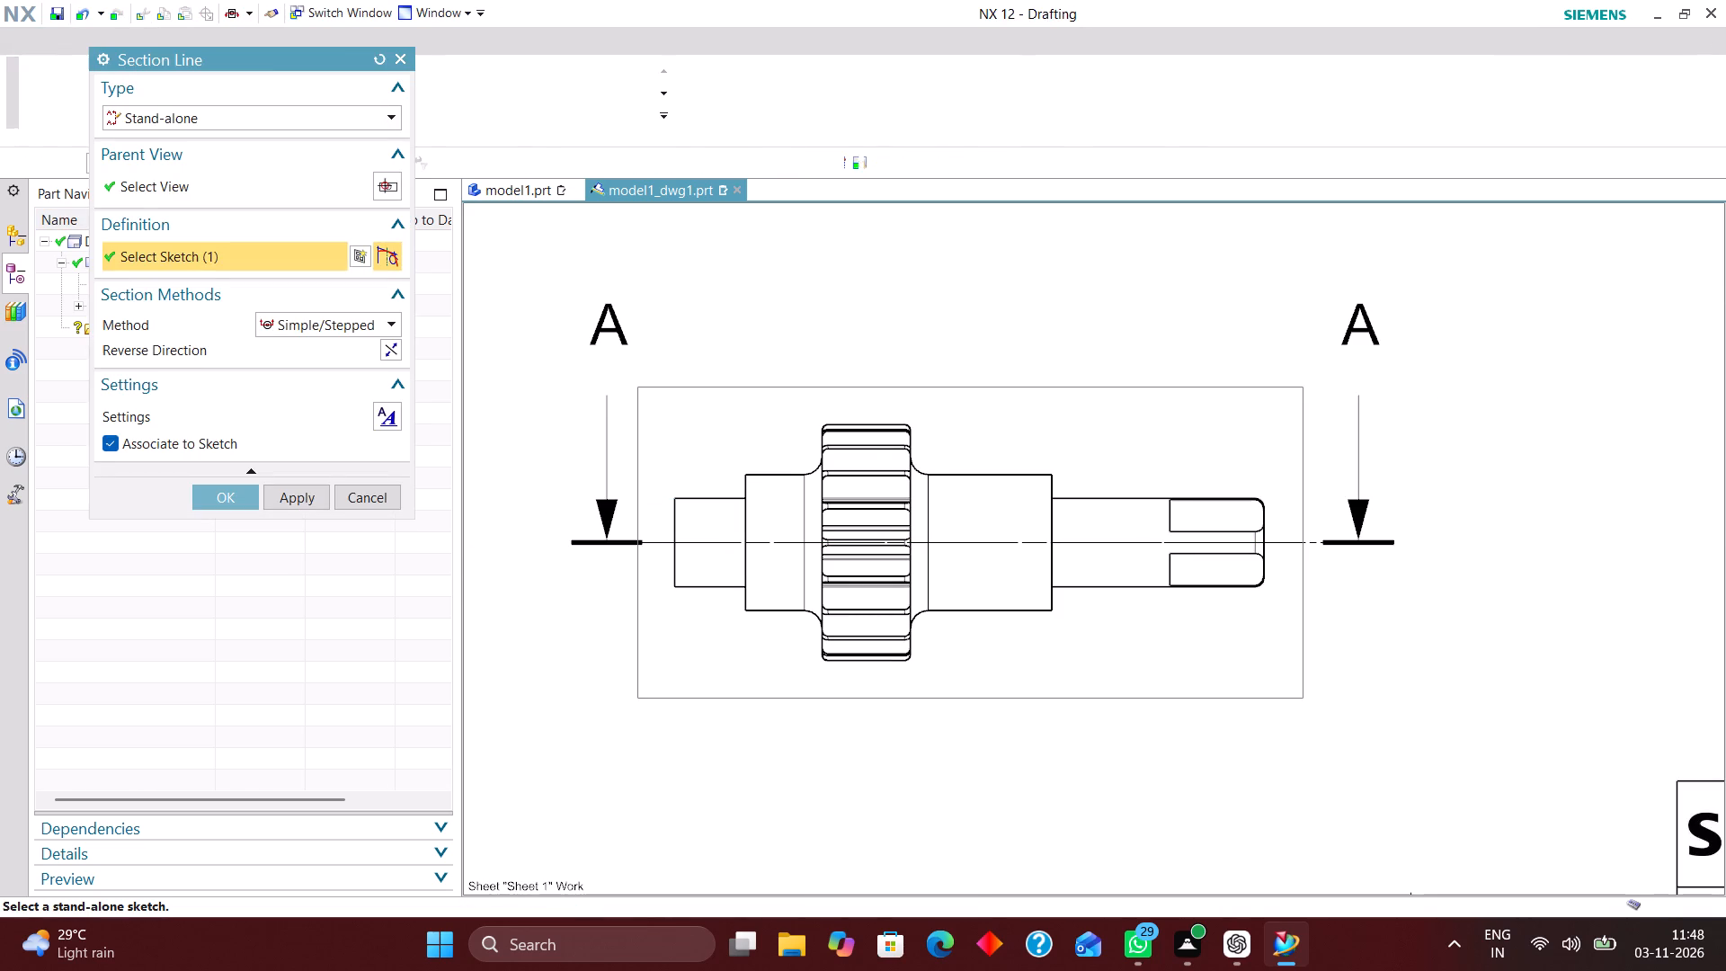
scroll(330, 466, down, 1)
scroll(384, 406, down, 2)
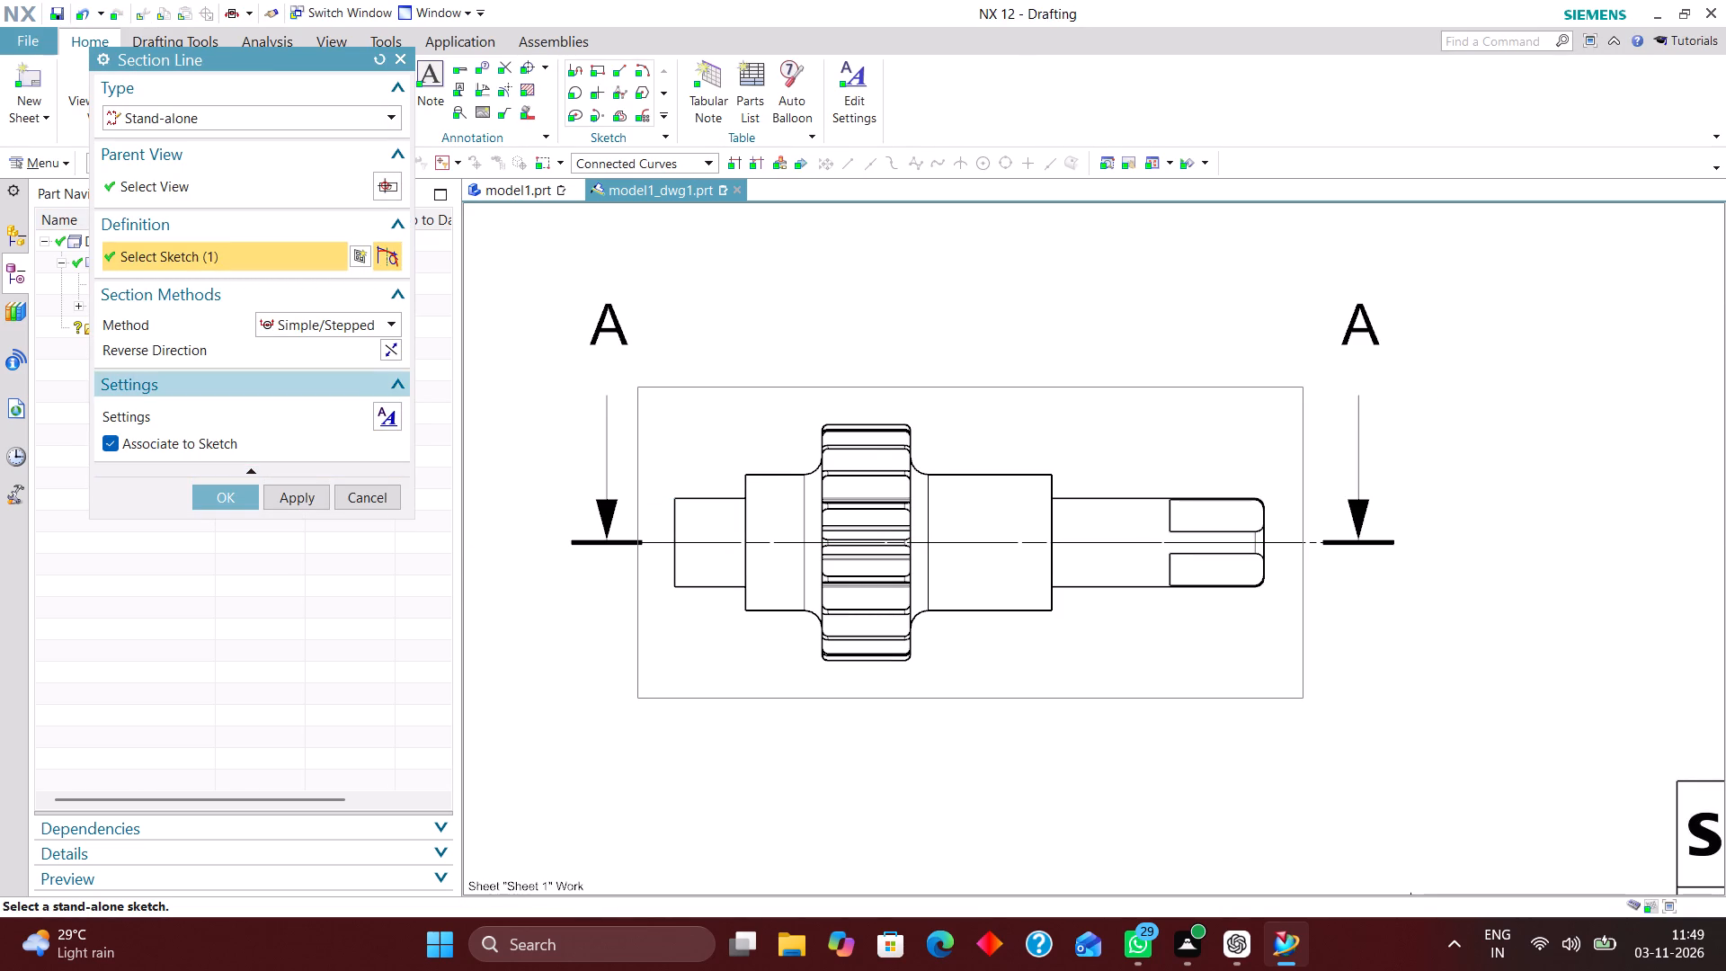
click(392, 352)
click(211, 499)
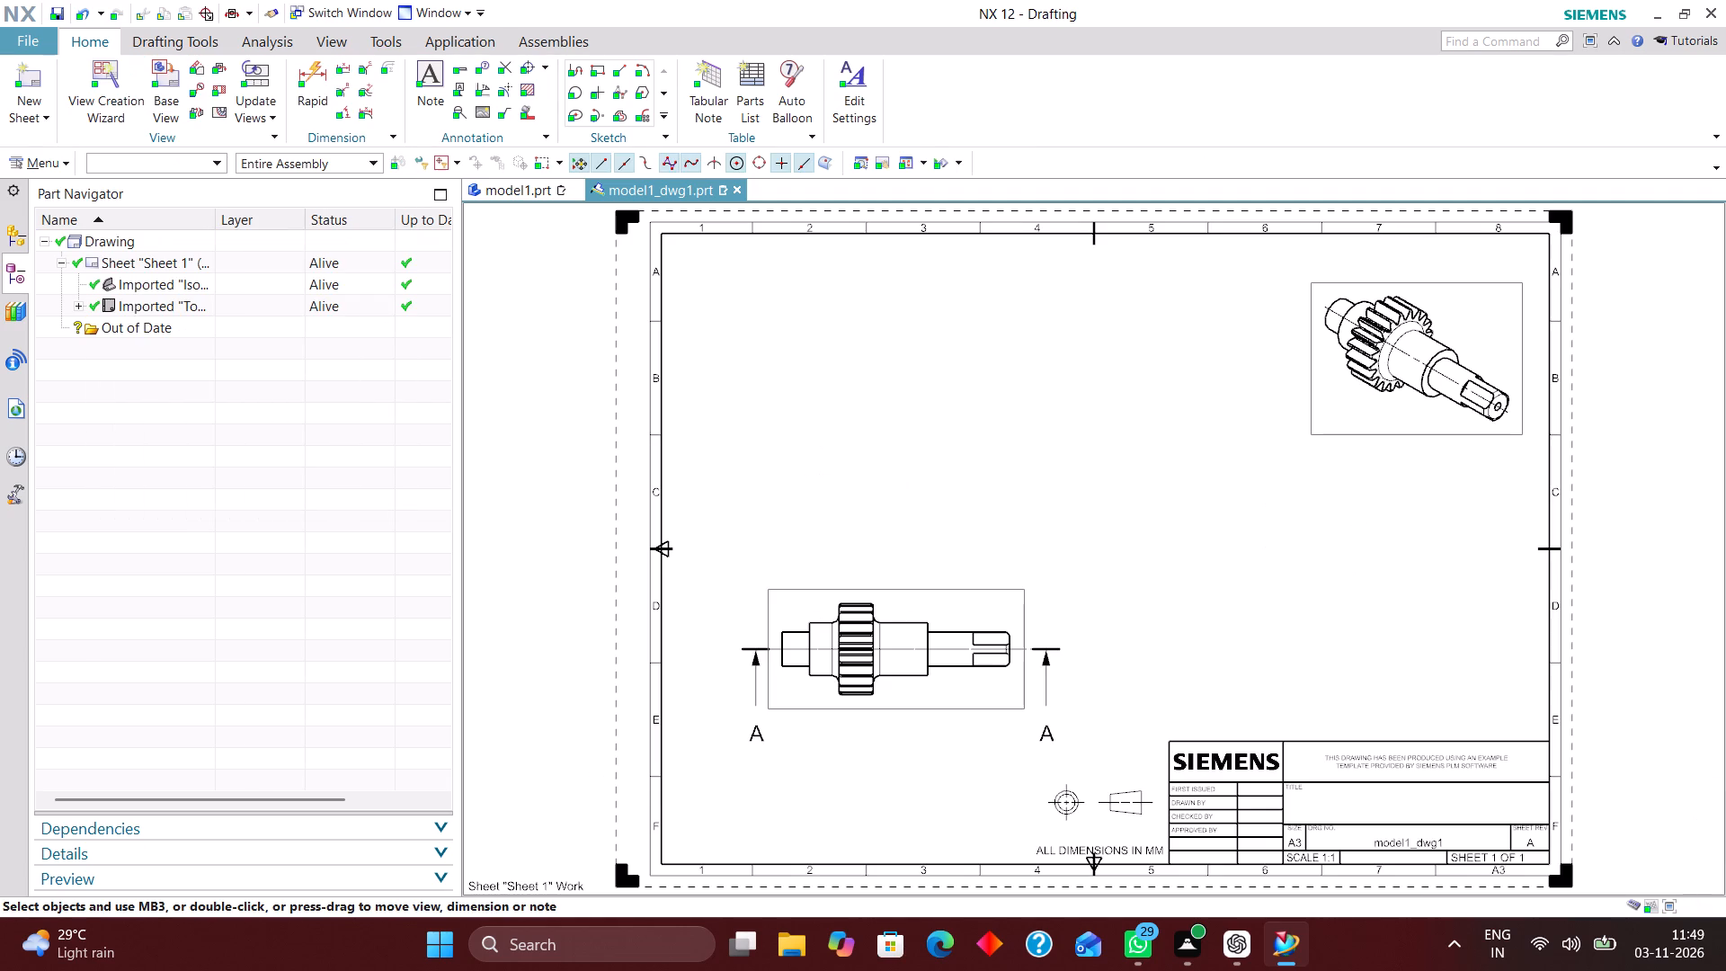
Create a section view from the existing A-A section line and place it directly above the top view.
scroll(463, 545, down, 1)
click(223, 88)
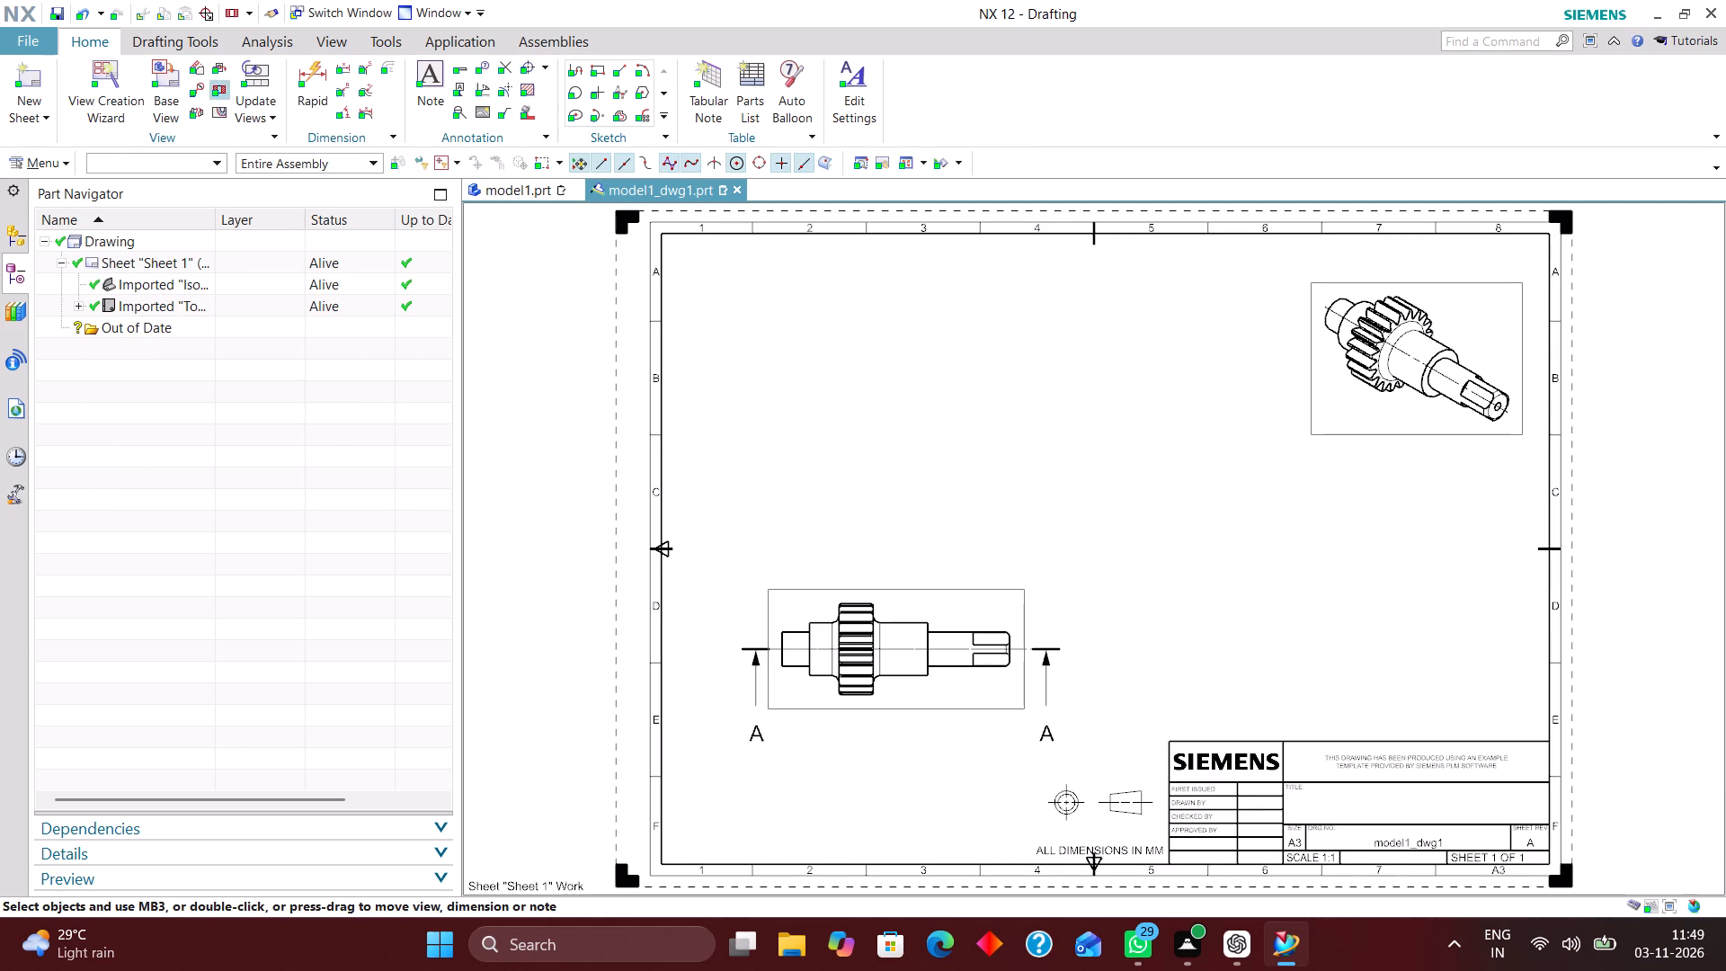
click(749, 651)
click(842, 395)
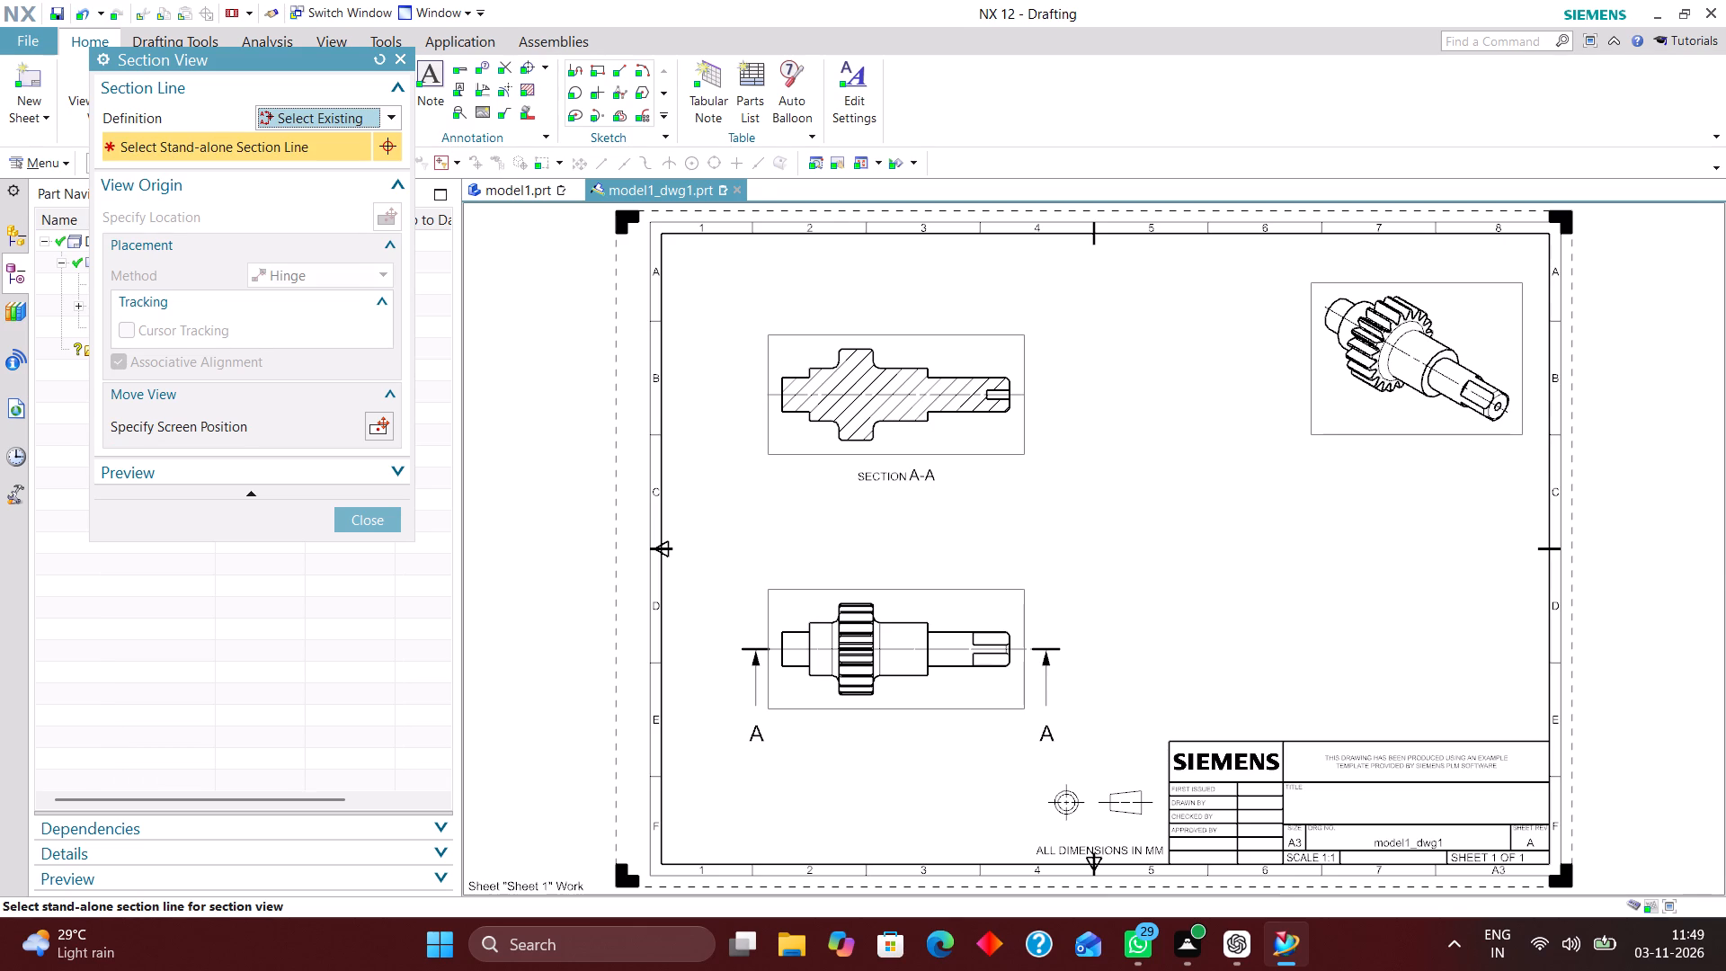
scroll(856, 449, up, 5)
scroll(860, 455, down, 4)
scroll(863, 331, up, 2)
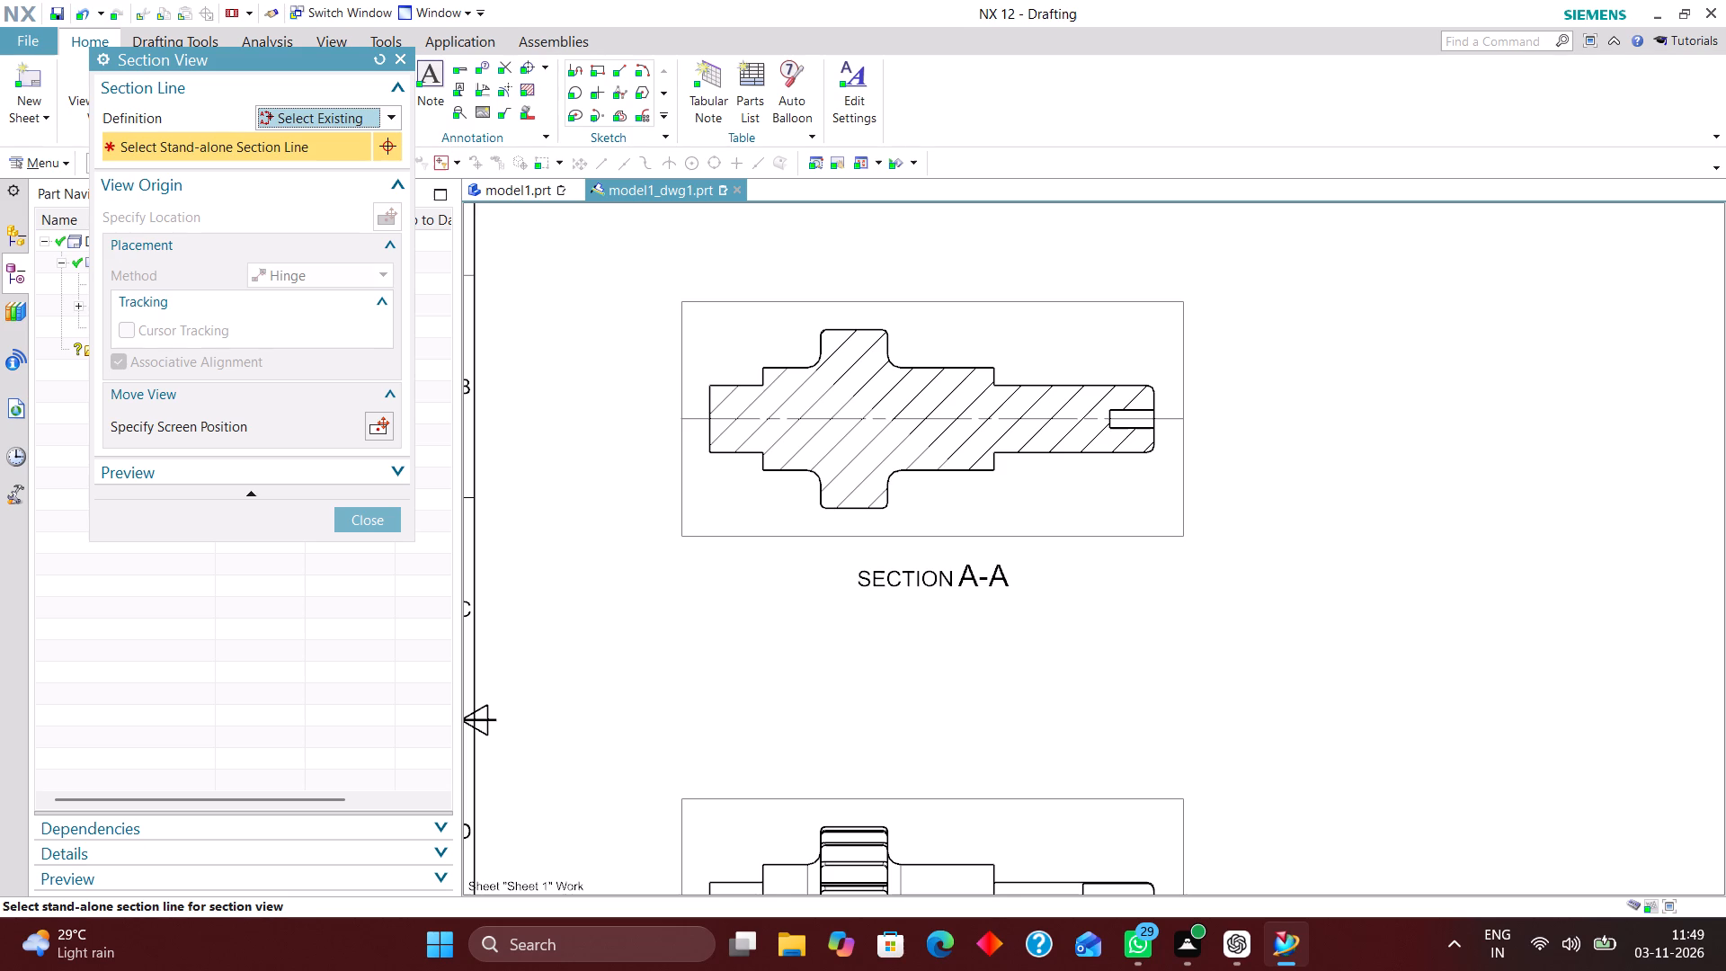
click(383, 516)
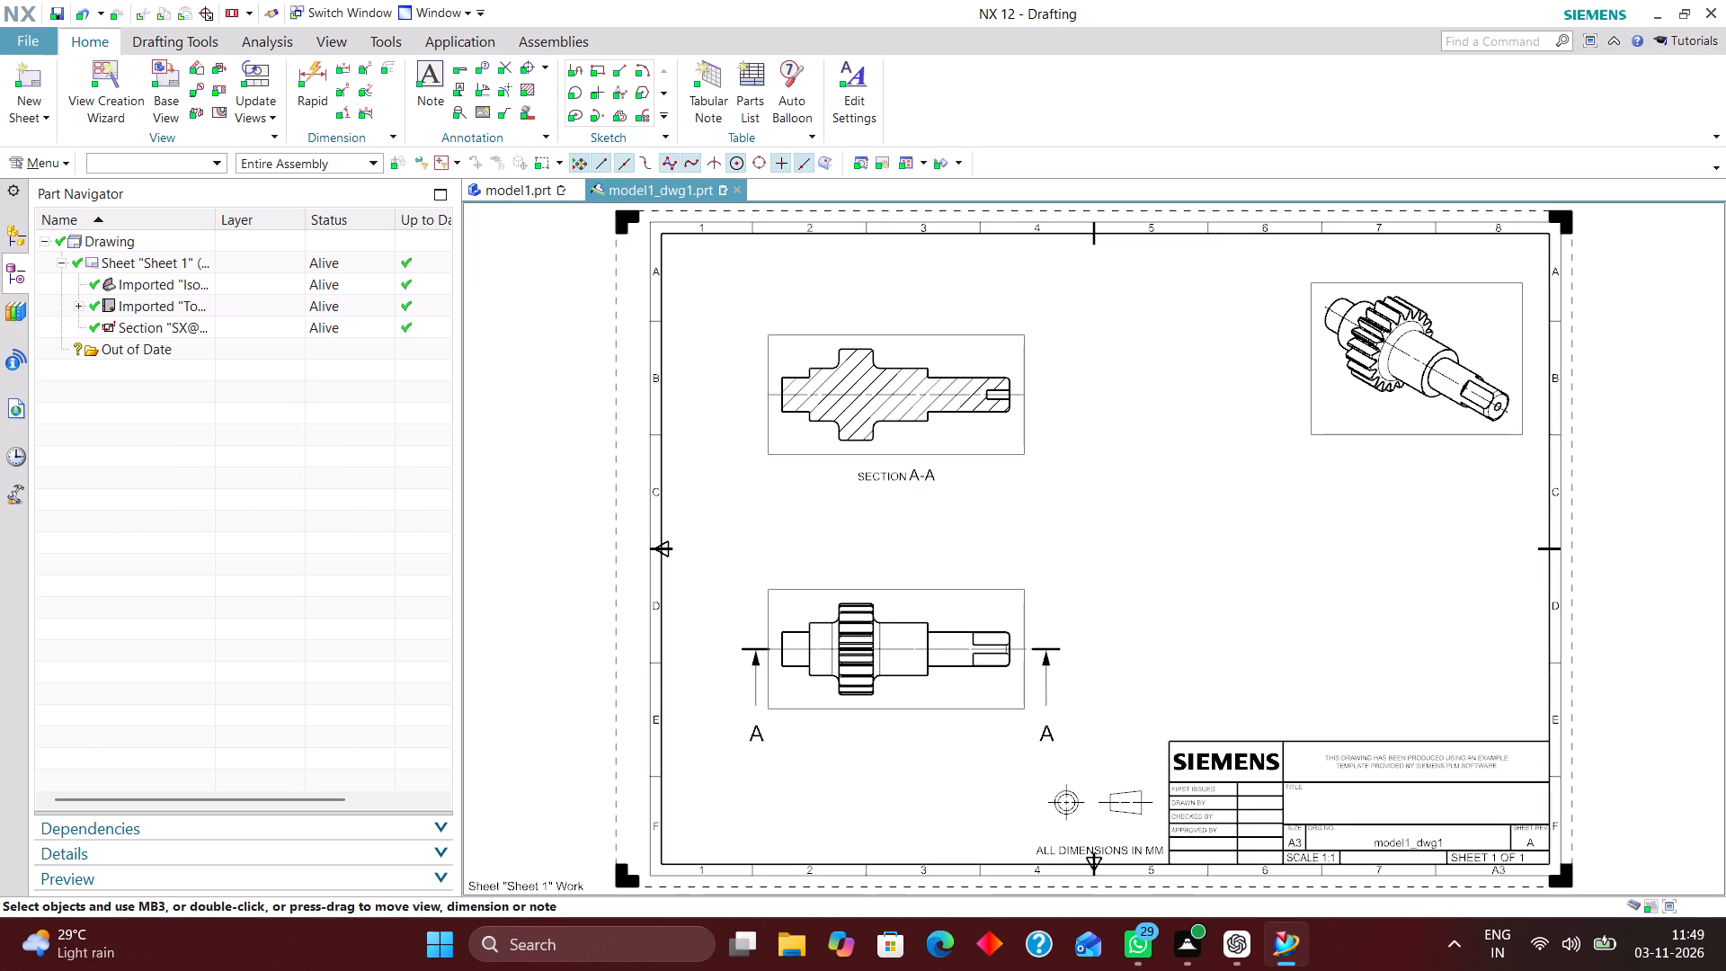
Examine section view A-A and the layout of the views on the sheet.
scroll(869, 348, up, 5)
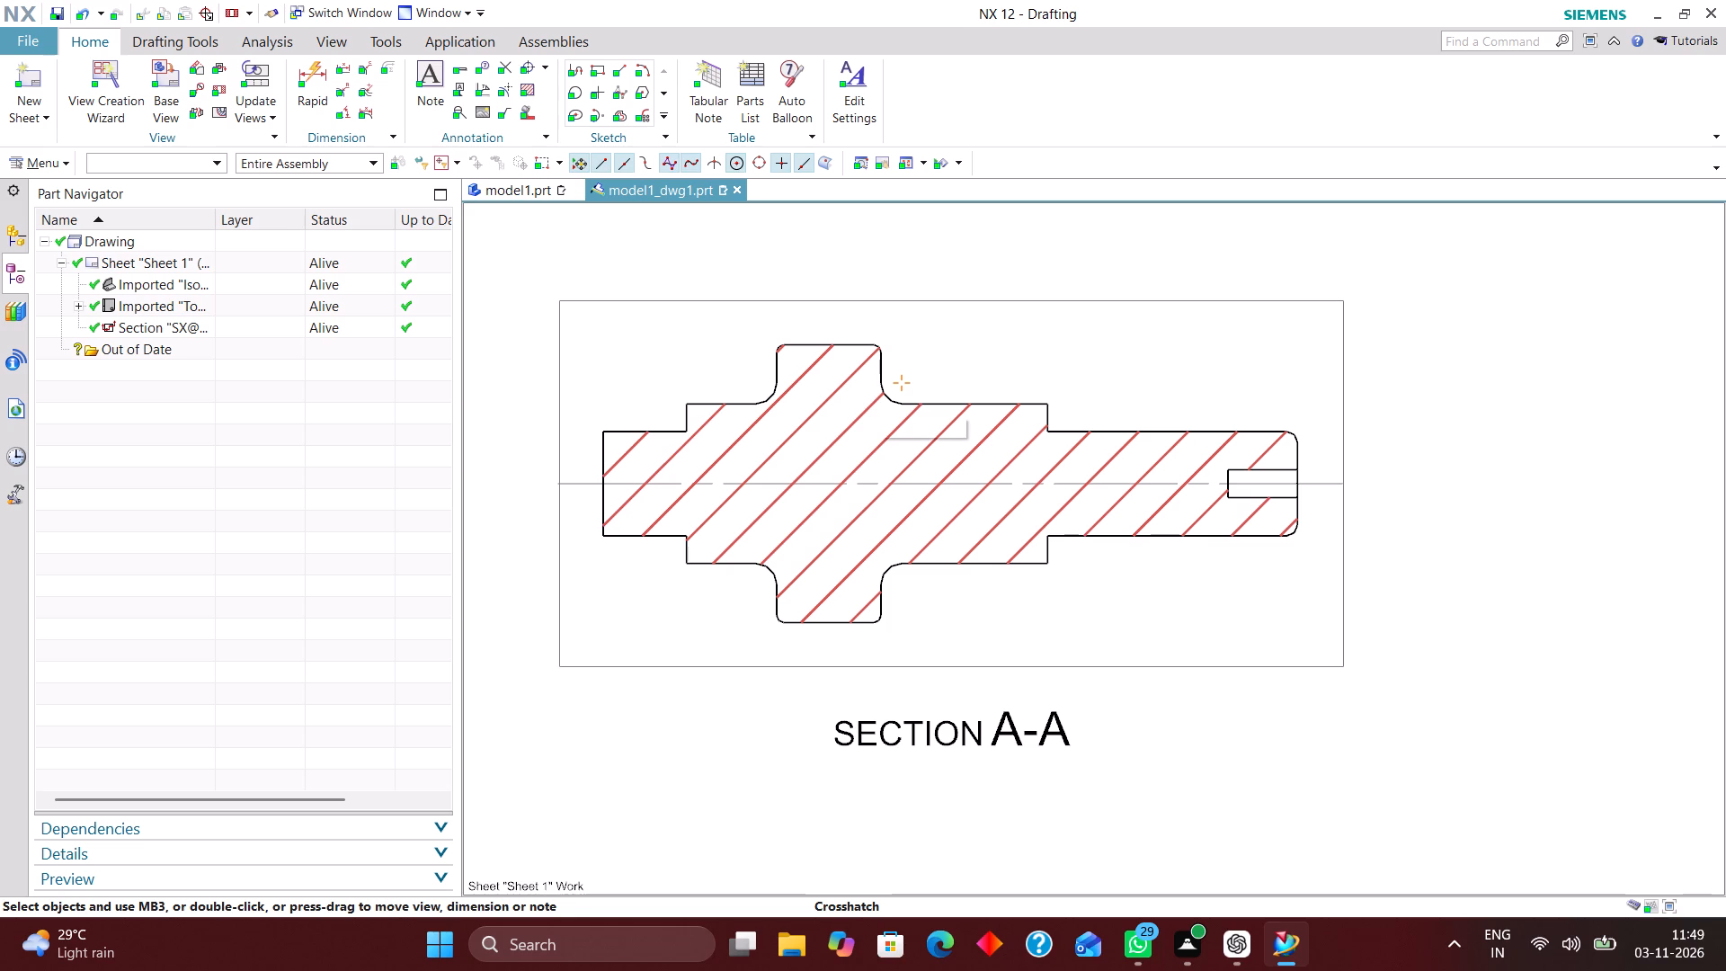
scroll(873, 382, down, 5)
scroll(906, 540, up, 2)
right_drag(1165, 500, 1145, 537)
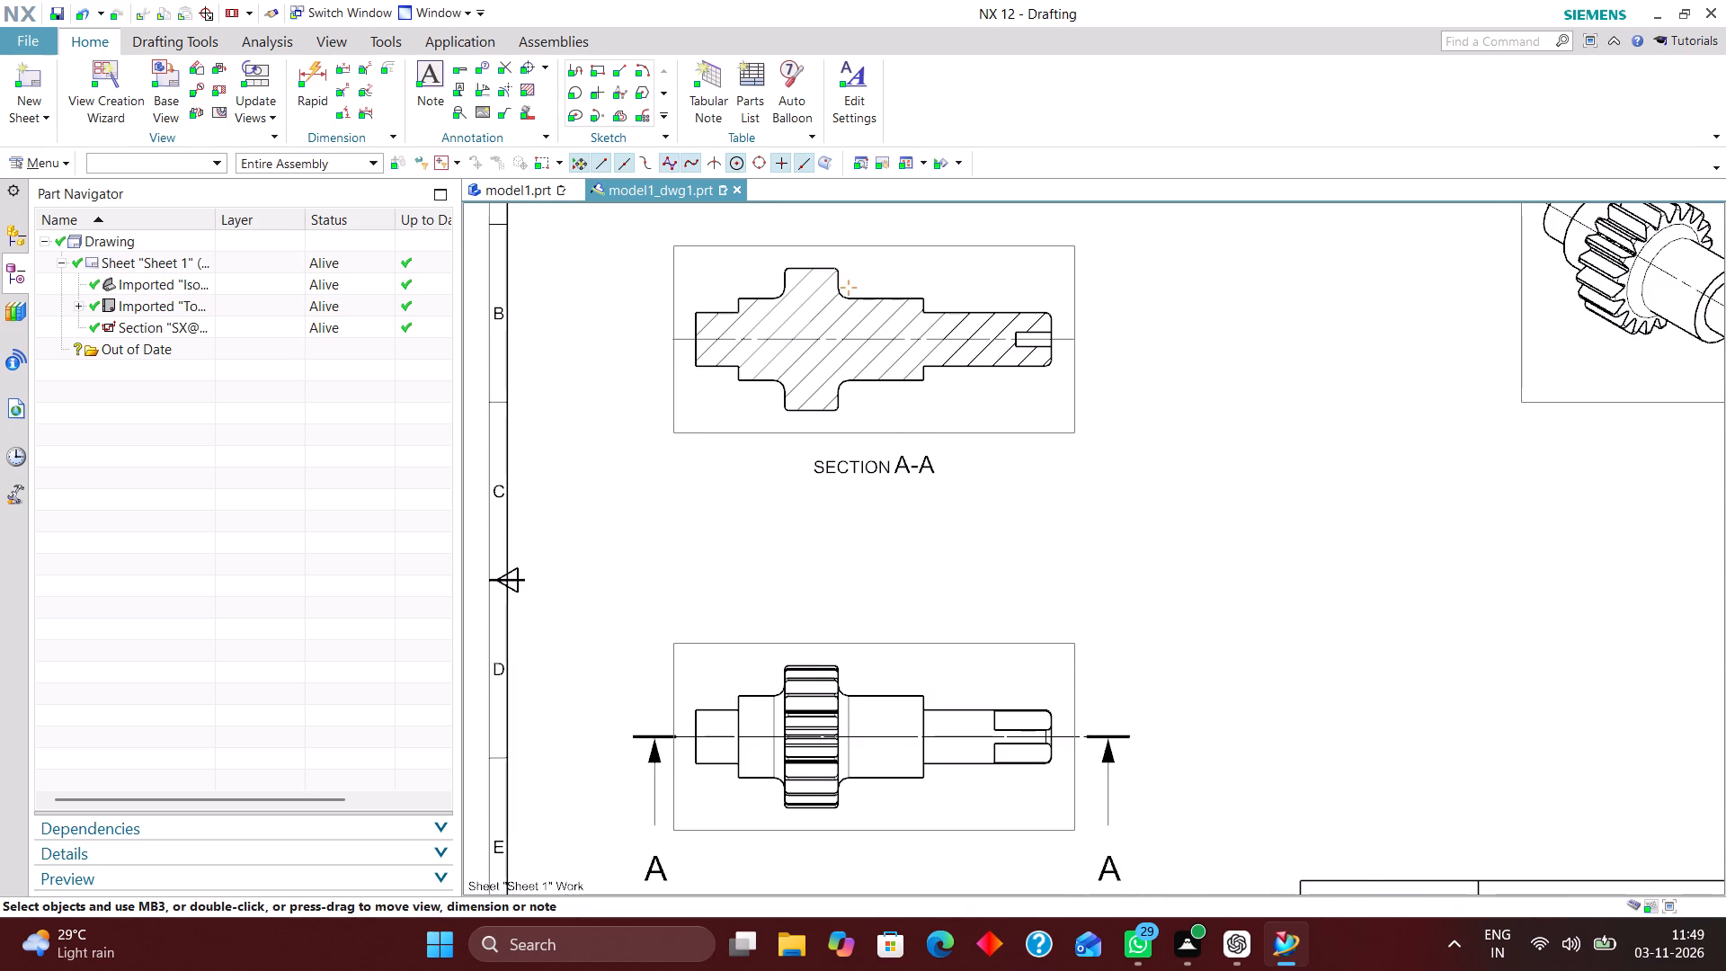
right_drag(1145, 537, 983, 633)
scroll(1056, 584, up, 1)
scroll(814, 548, down, 1)
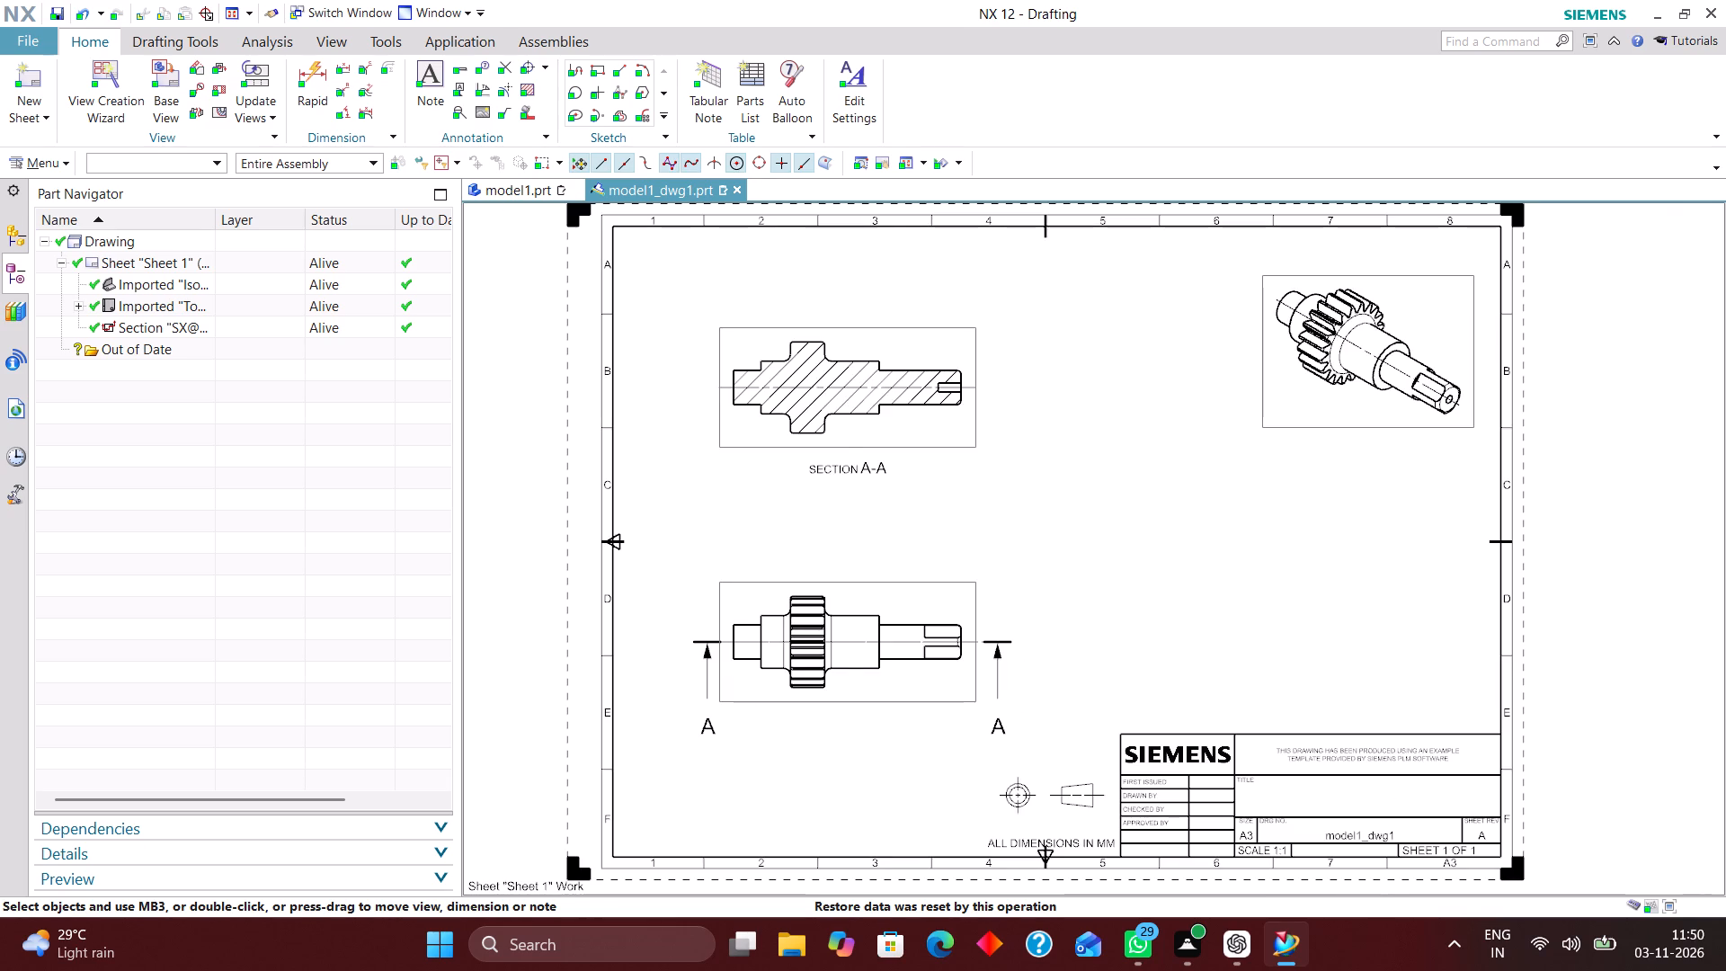
scroll(1010, 492, up, 1)
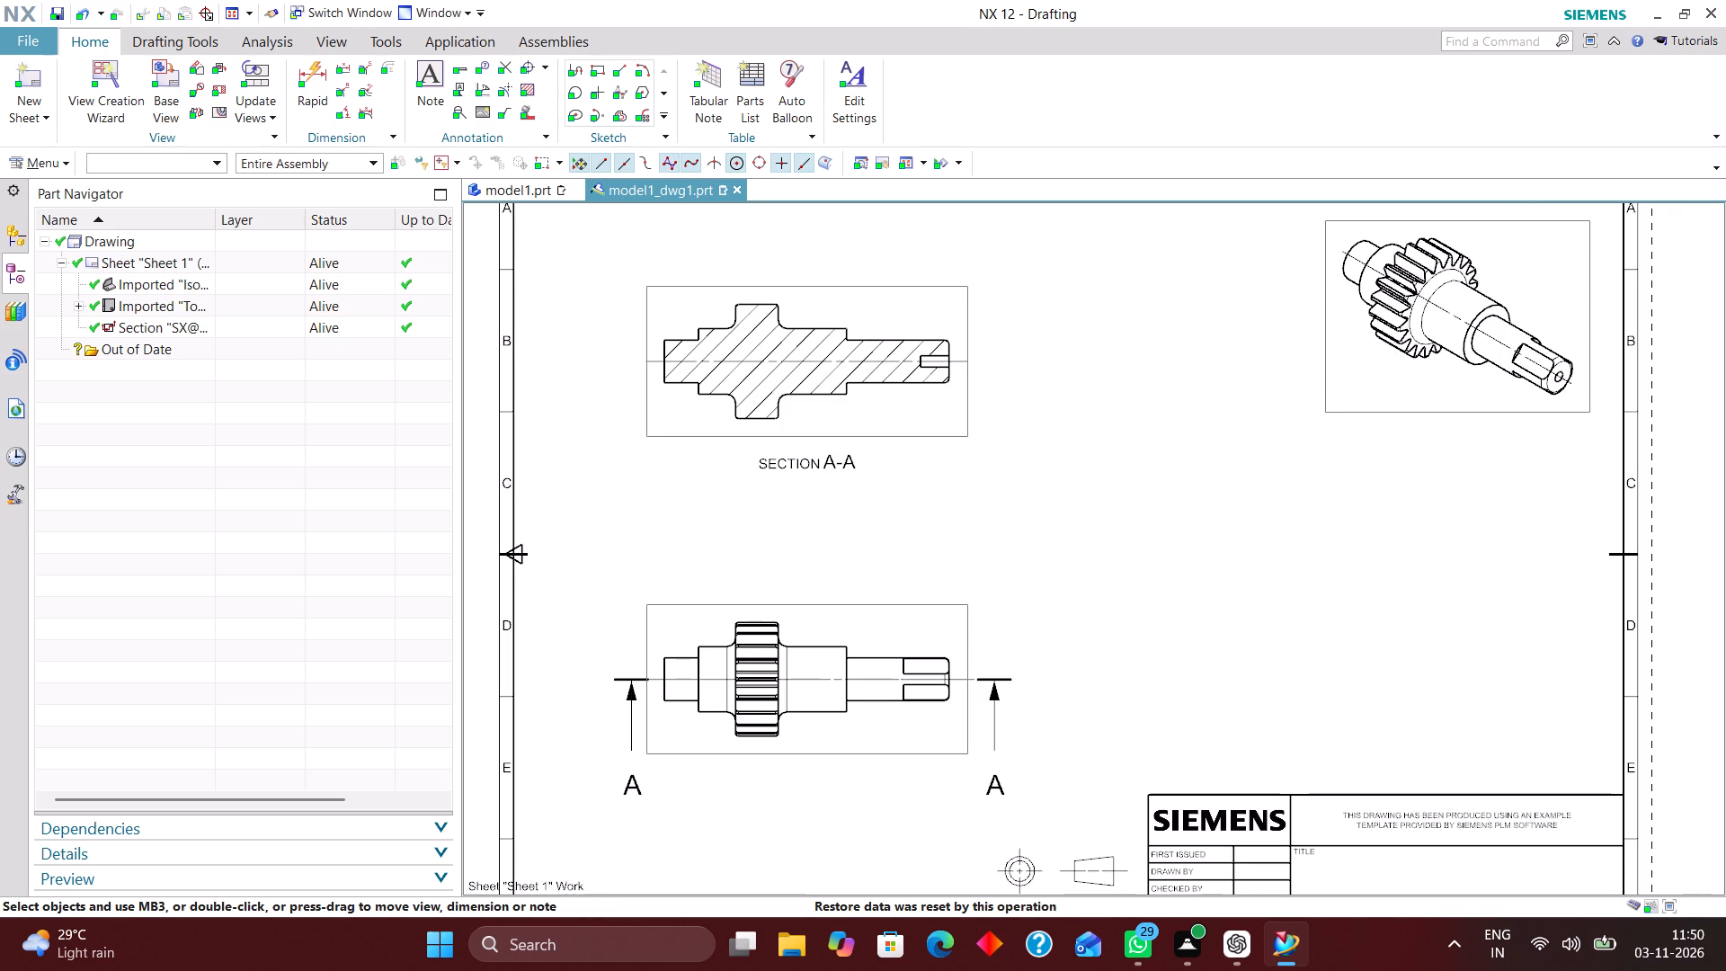
Add a Front base view at scale 1:1, reoriented to look along the shaft axis at the gear, and place it below the isometric view.
click(172, 71)
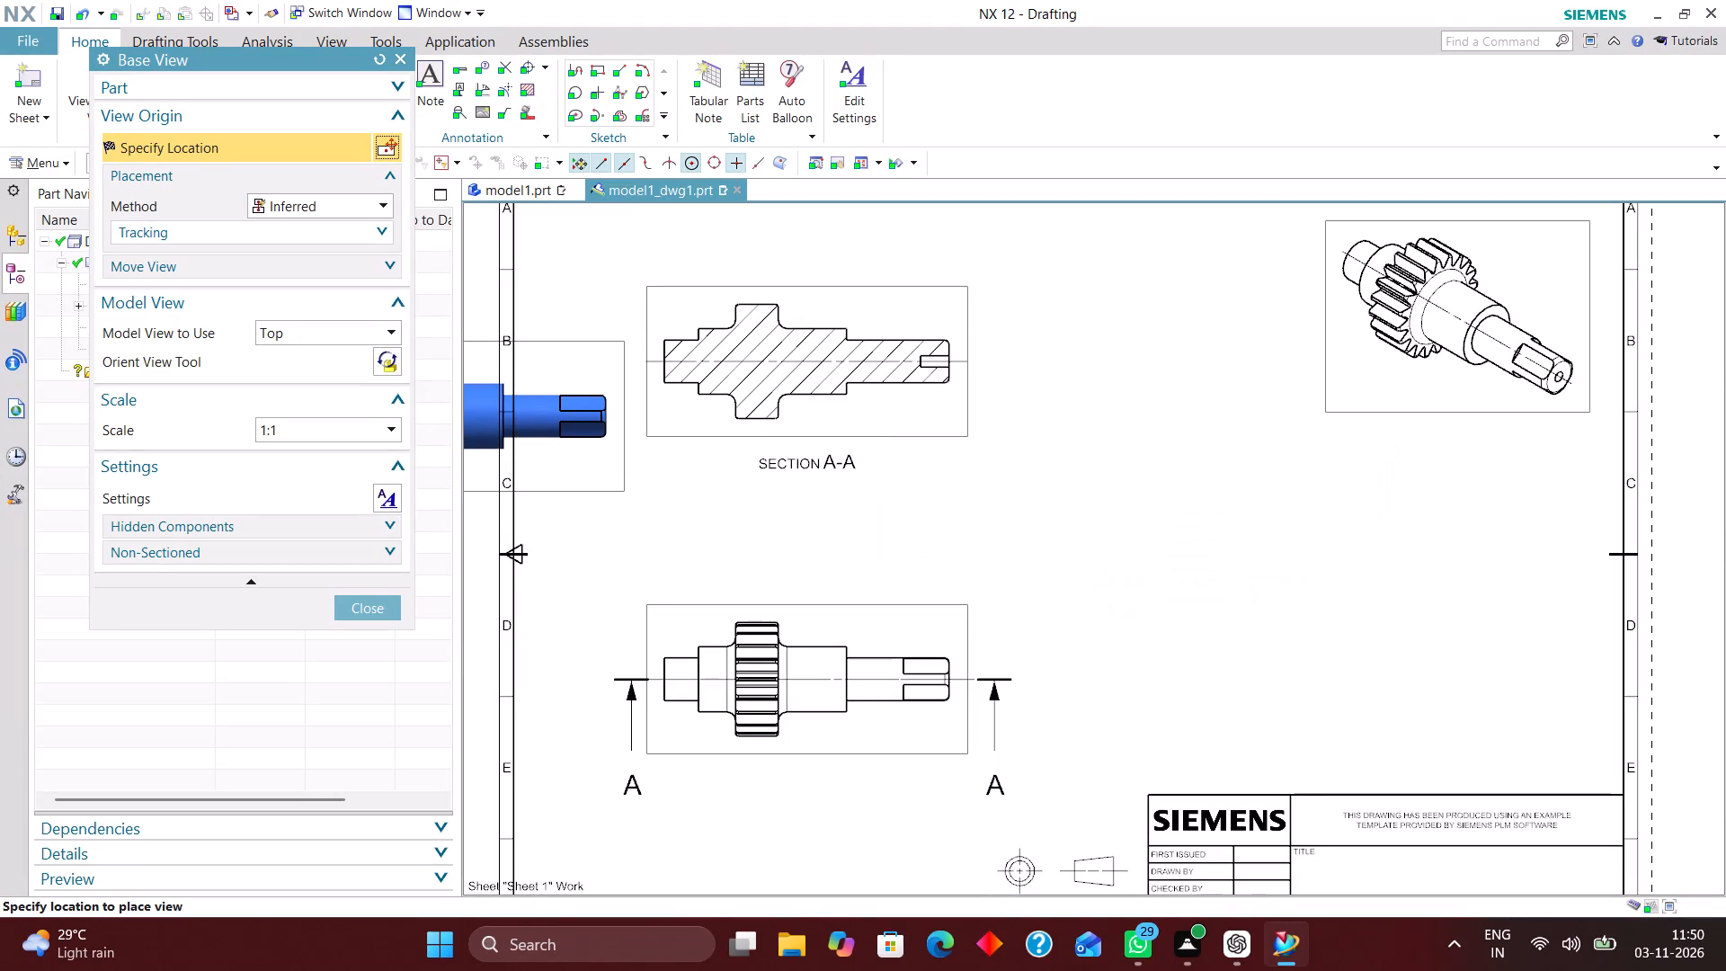
click(331, 334)
click(327, 377)
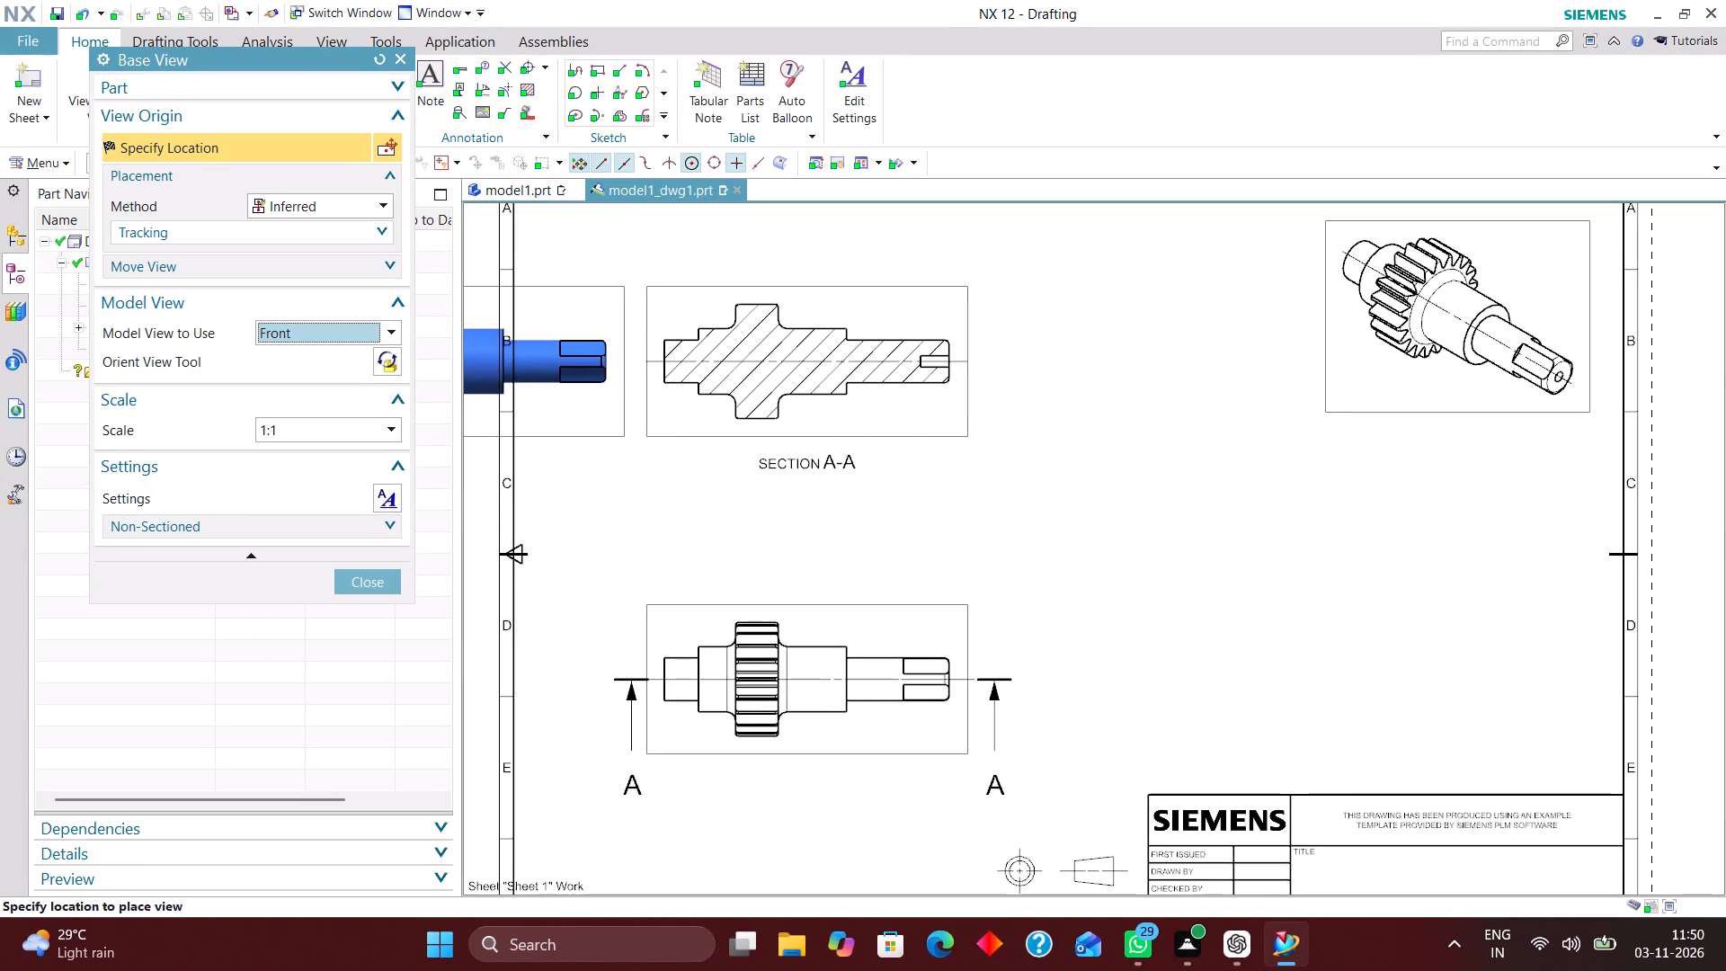
click(386, 360)
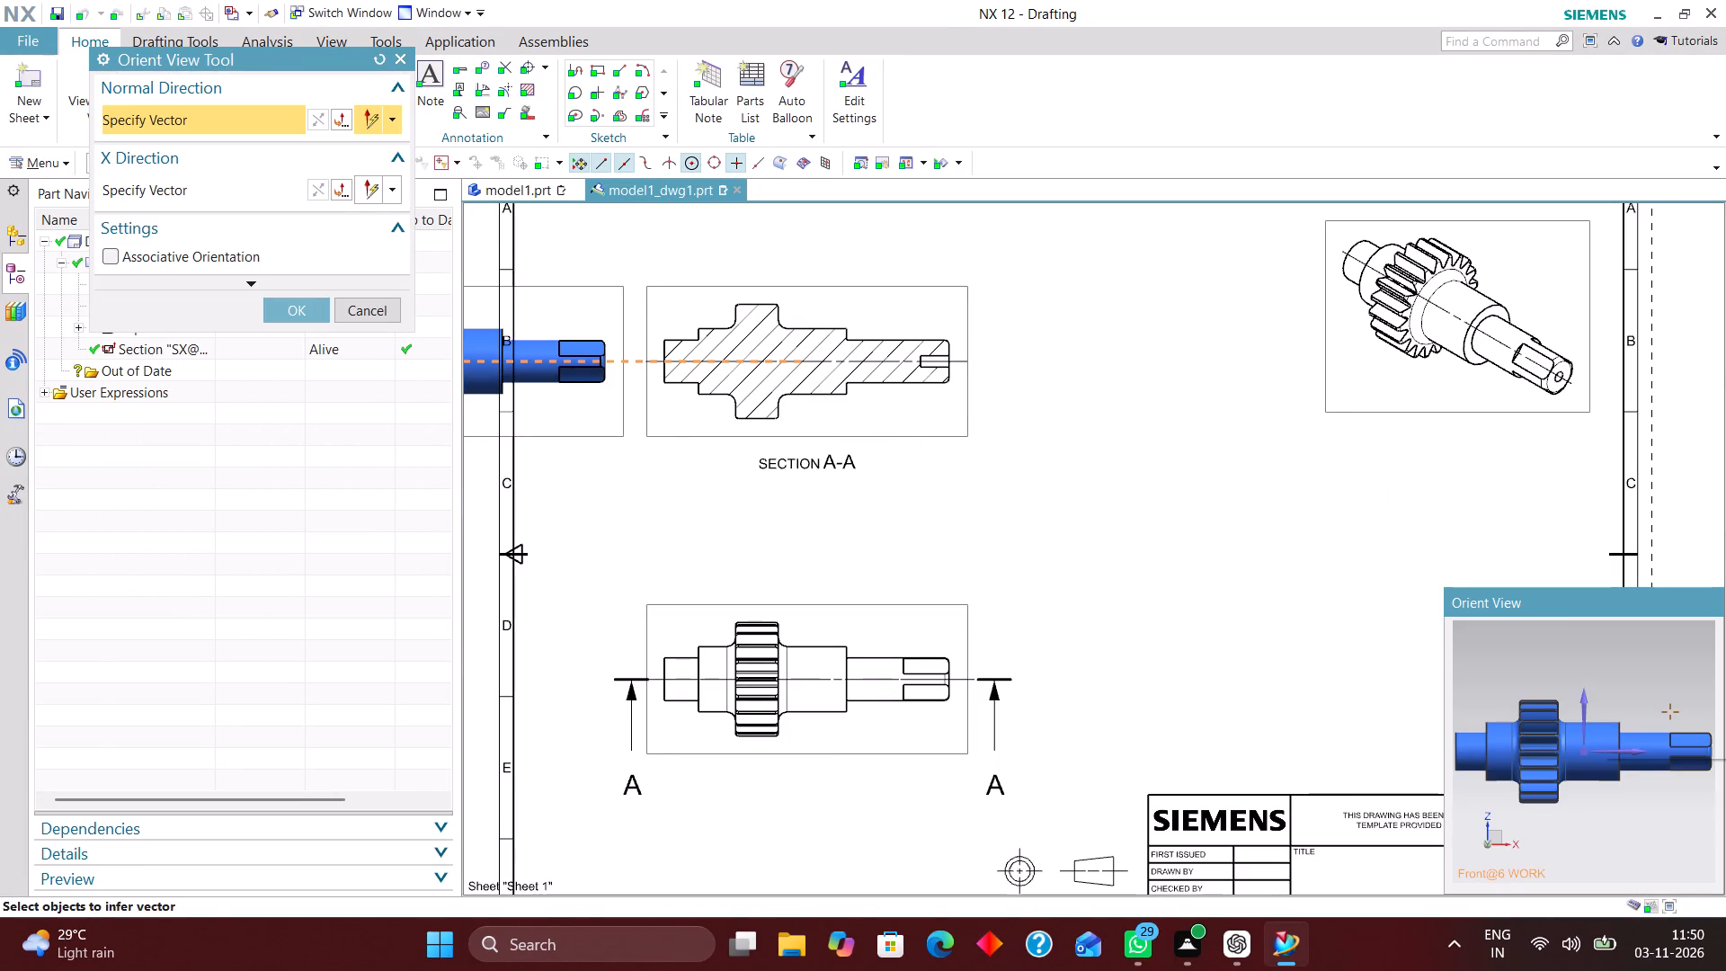
middle_drag(1570, 667, 1632, 666)
scroll(1584, 666, up, 1)
right_drag(1693, 675, 1560, 677)
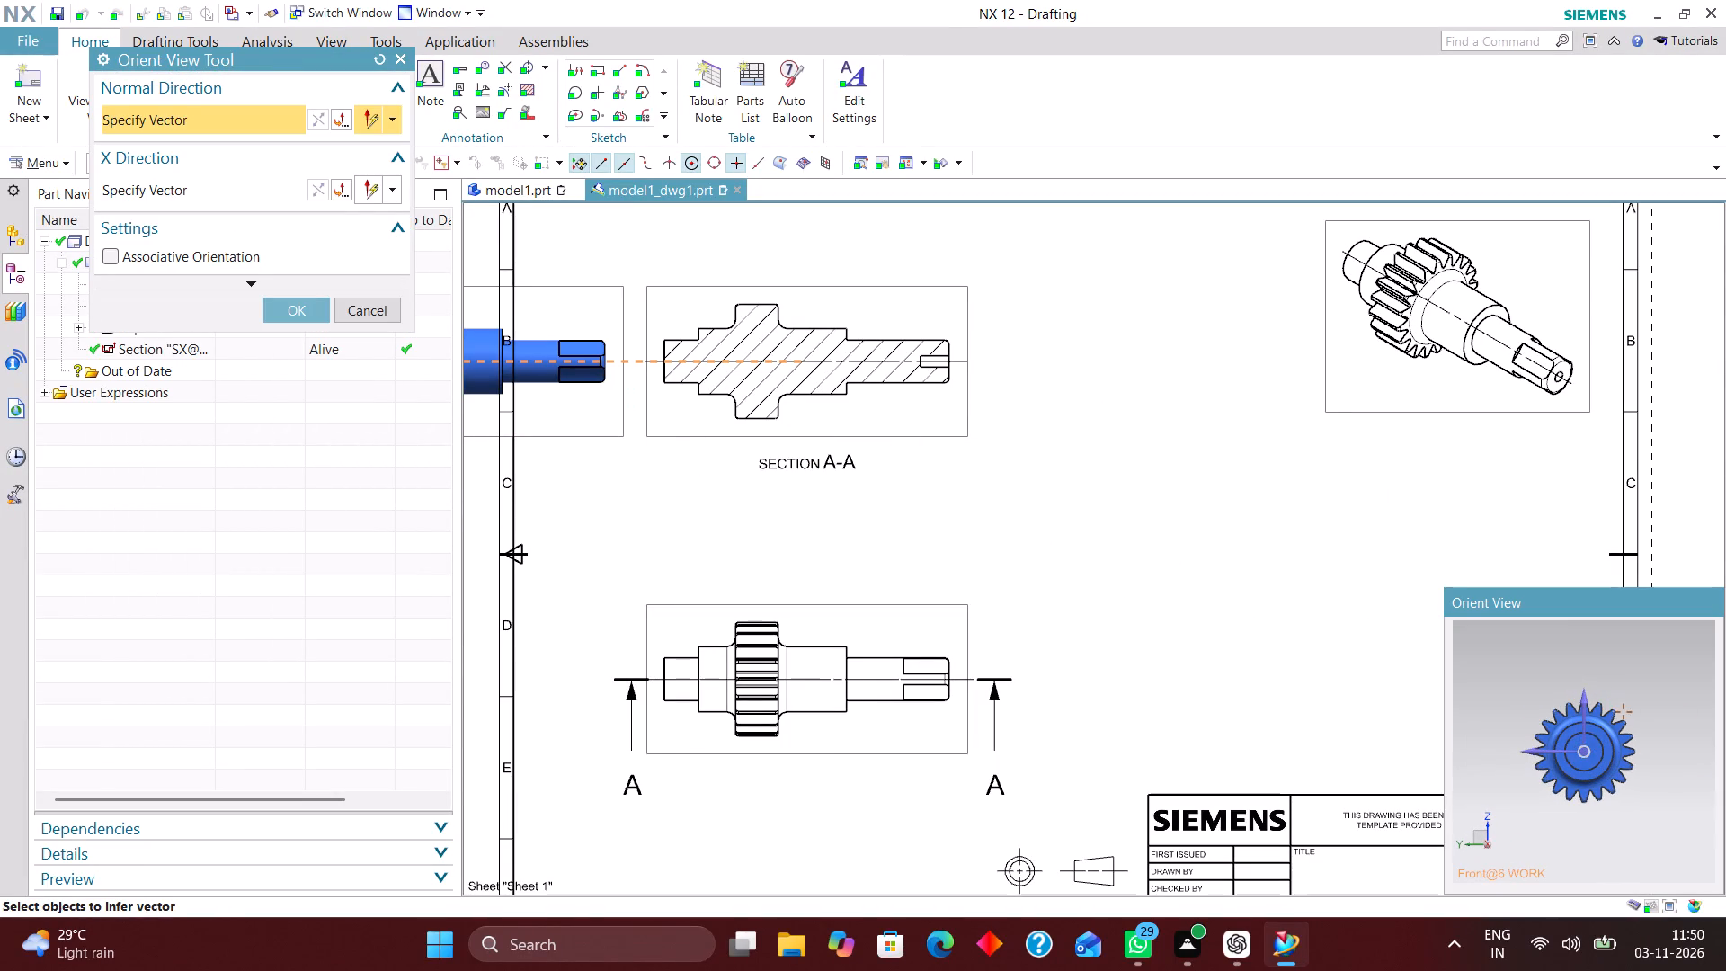
click(281, 310)
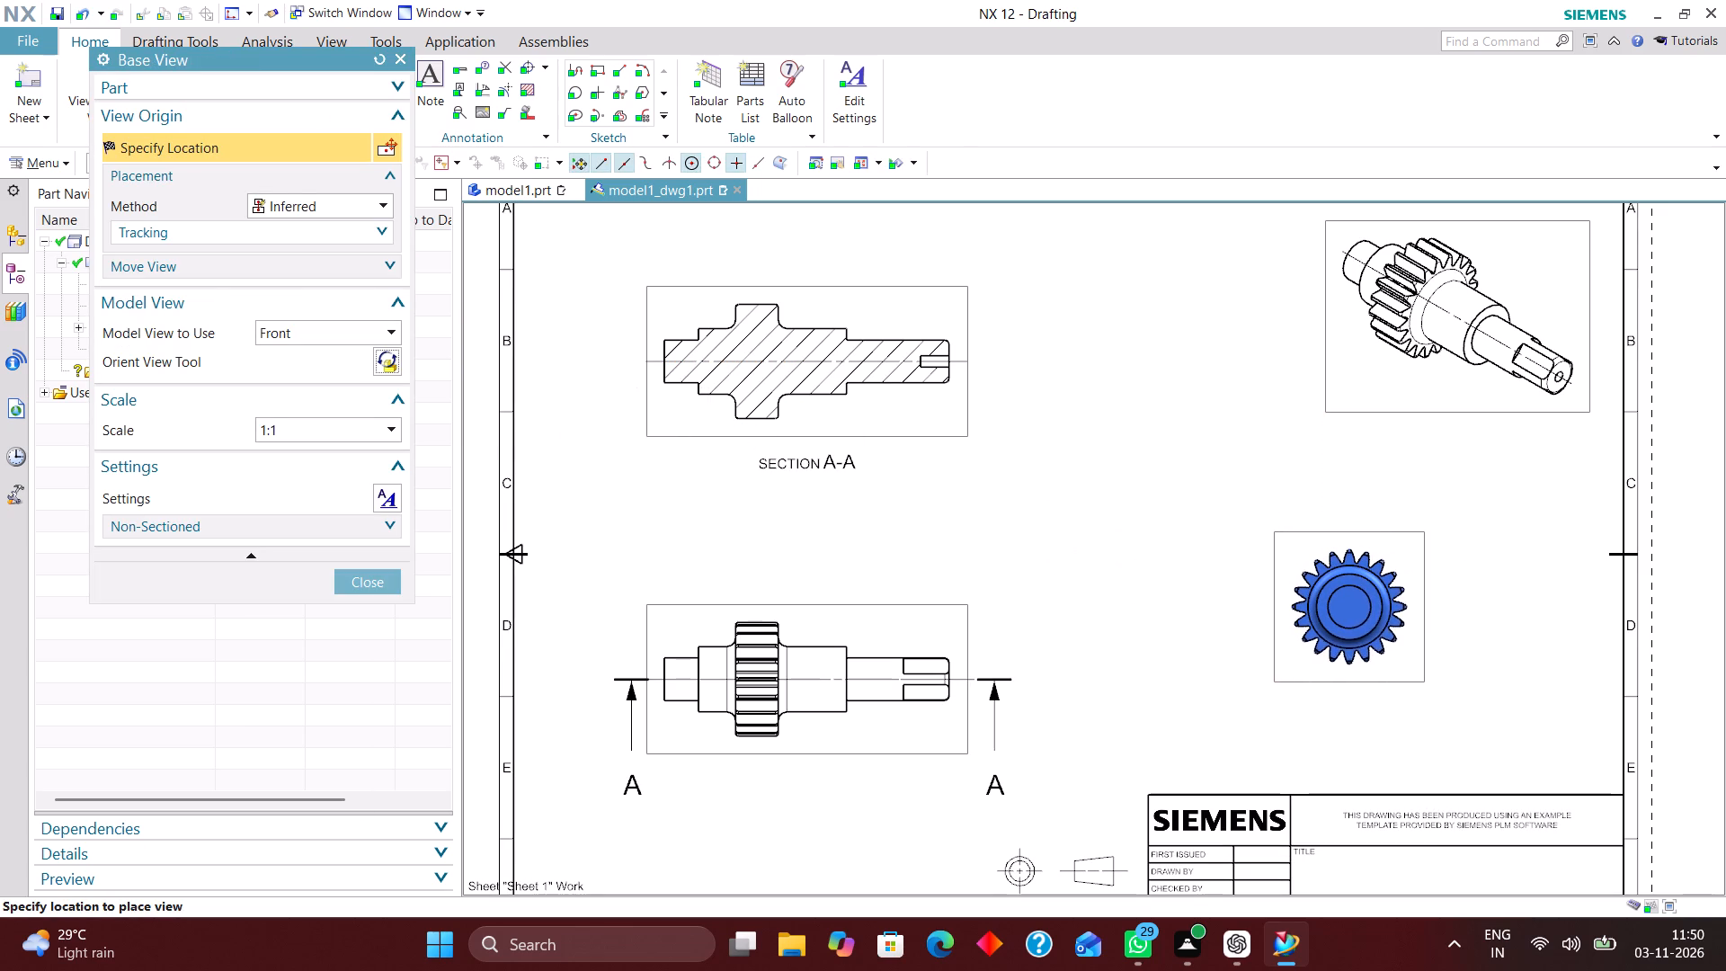
click(1268, 588)
click(388, 454)
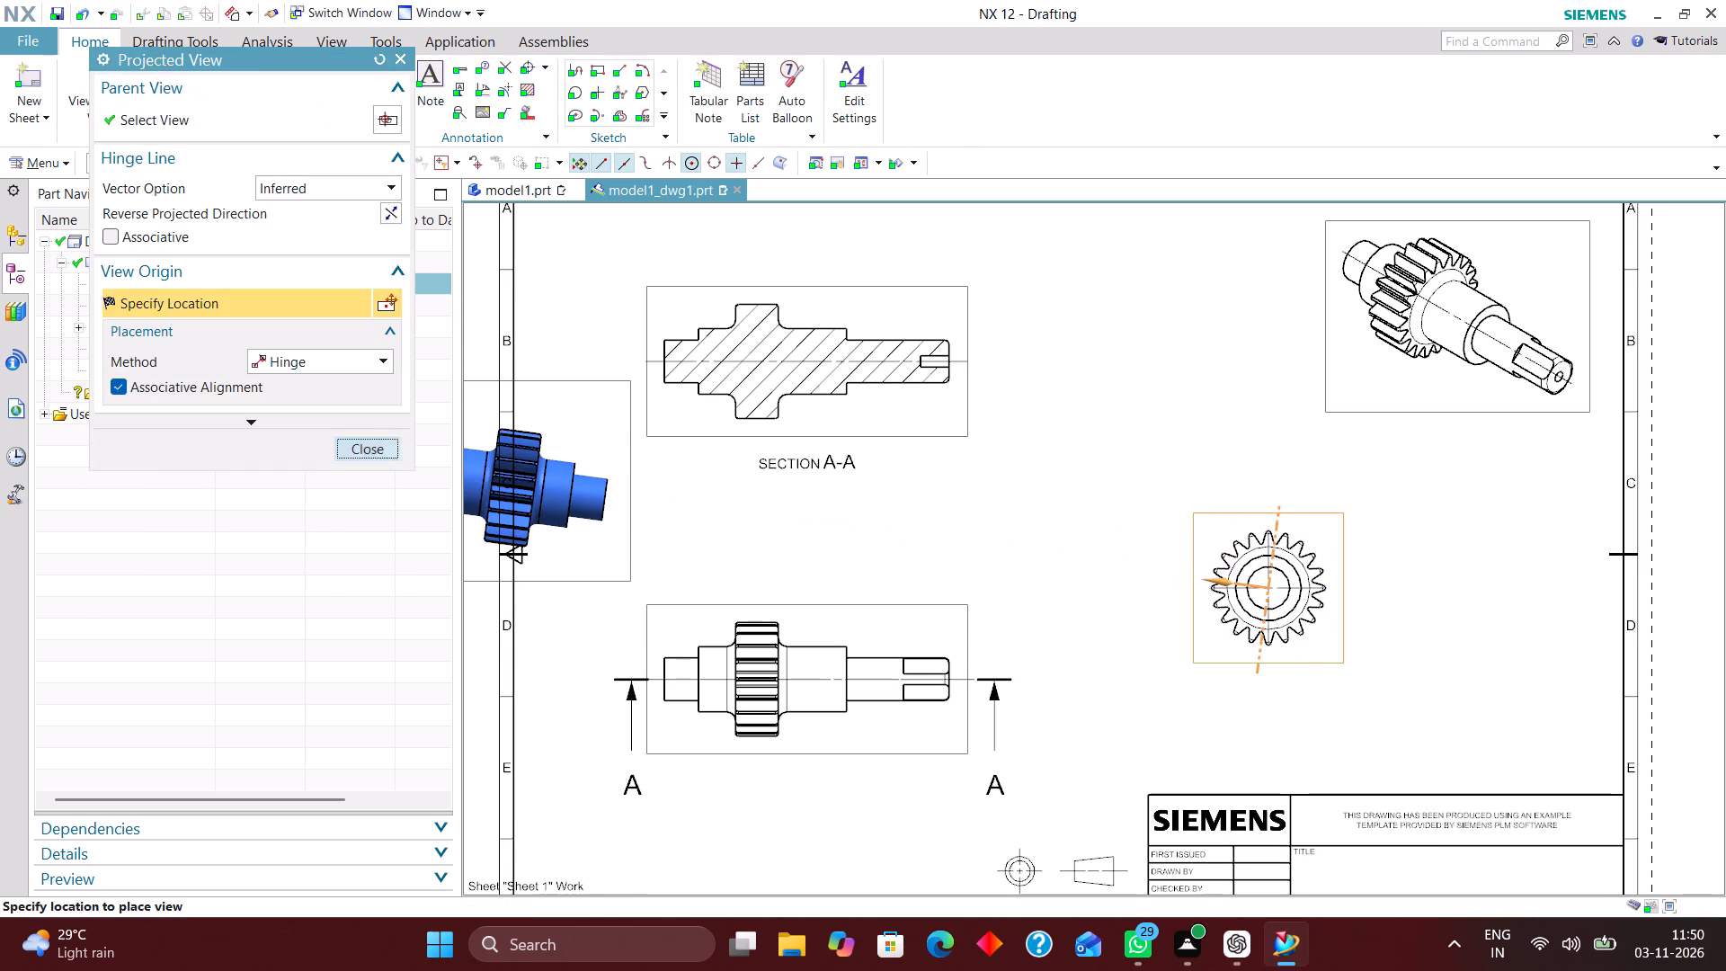
Examine the new gear end view and its position relative to the other views on the sheet.
scroll(1317, 590, up, 3)
scroll(1164, 452, down, 2)
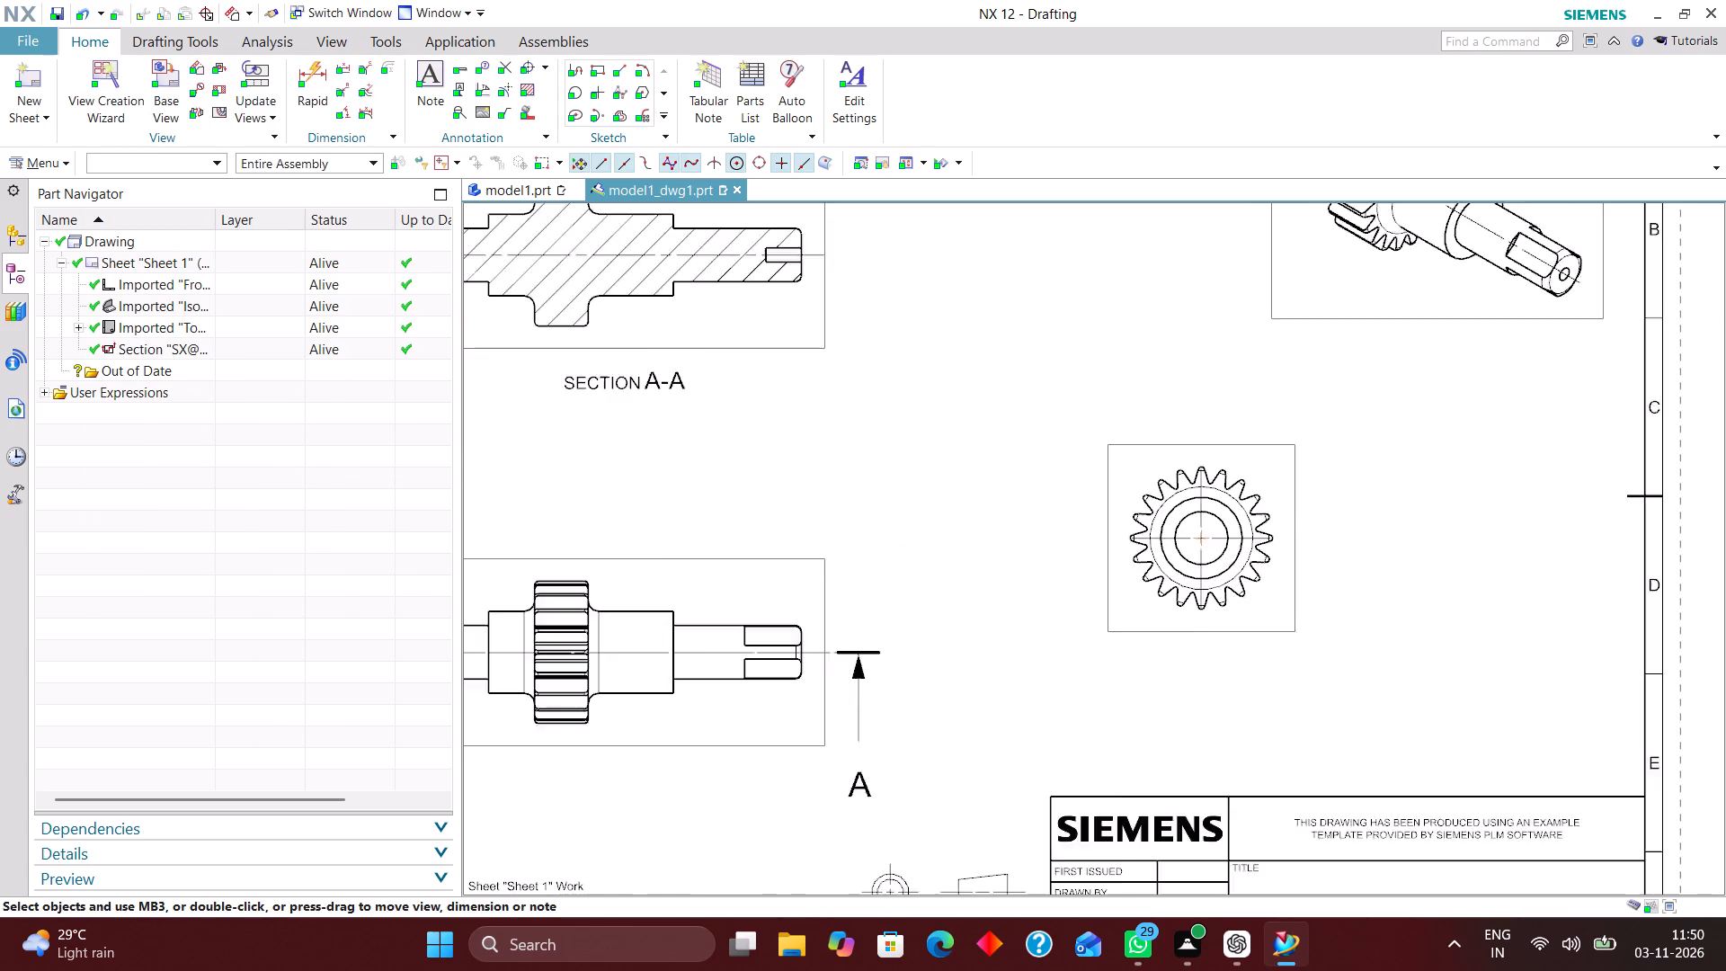
scroll(1163, 460, down, 1)
scroll(1245, 480, up, 2)
right_drag(1446, 412, 1214, 509)
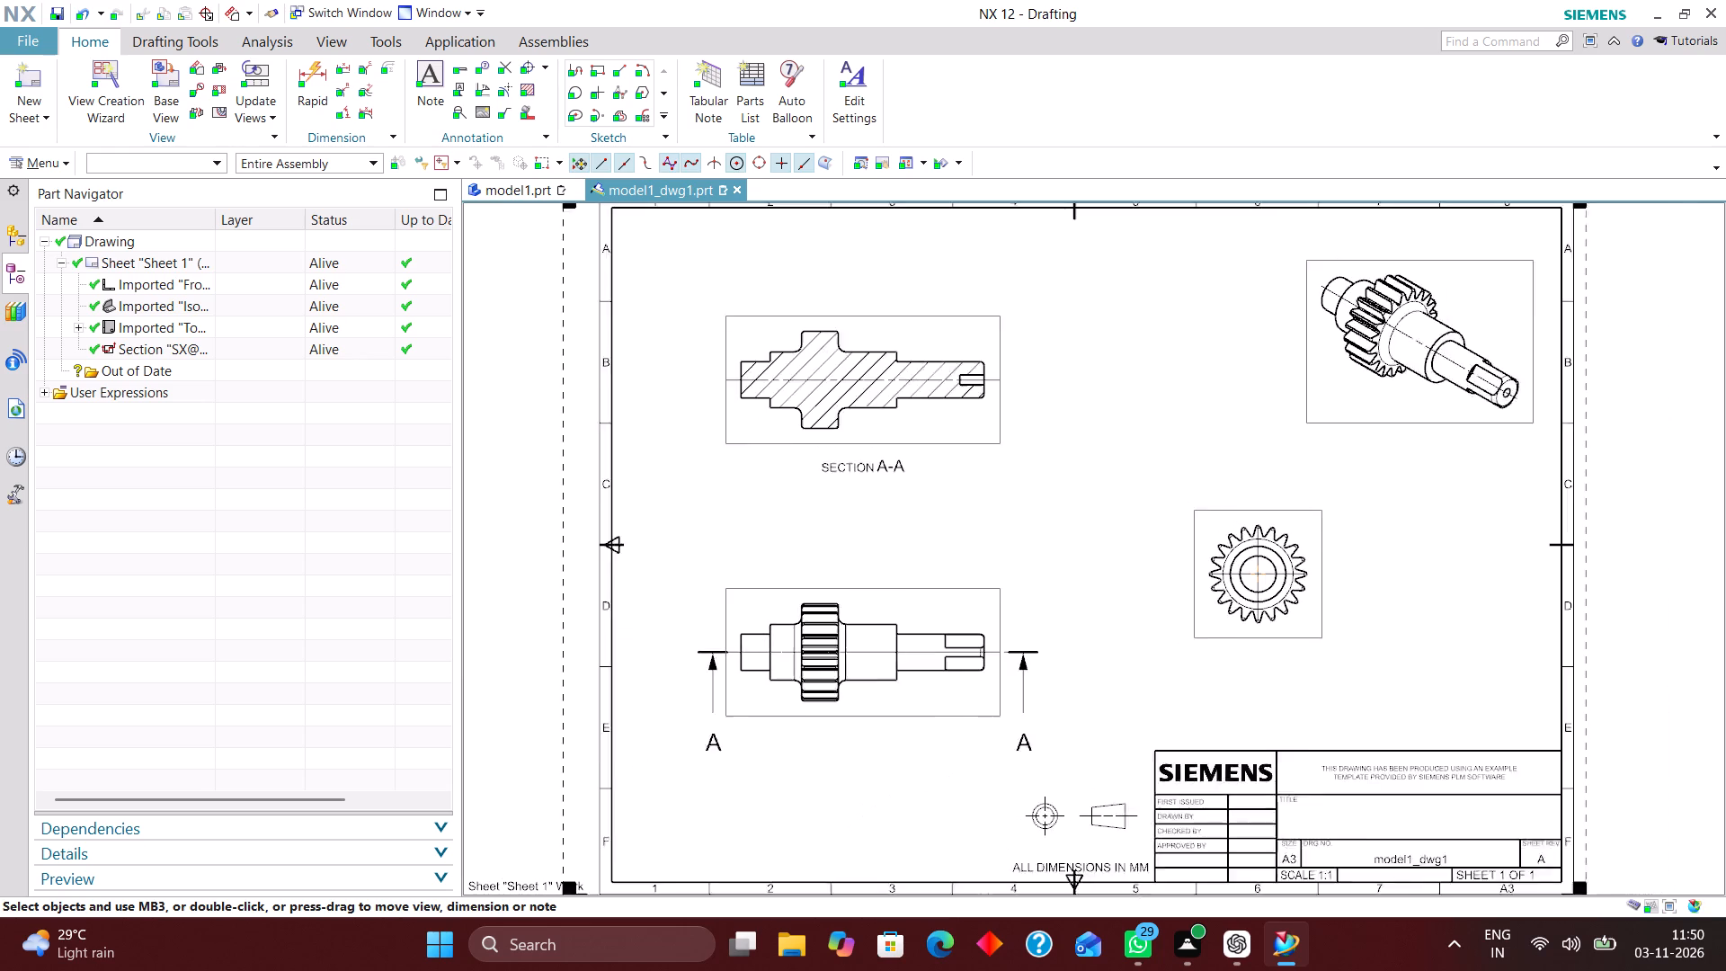
scroll(1301, 552, up, 6)
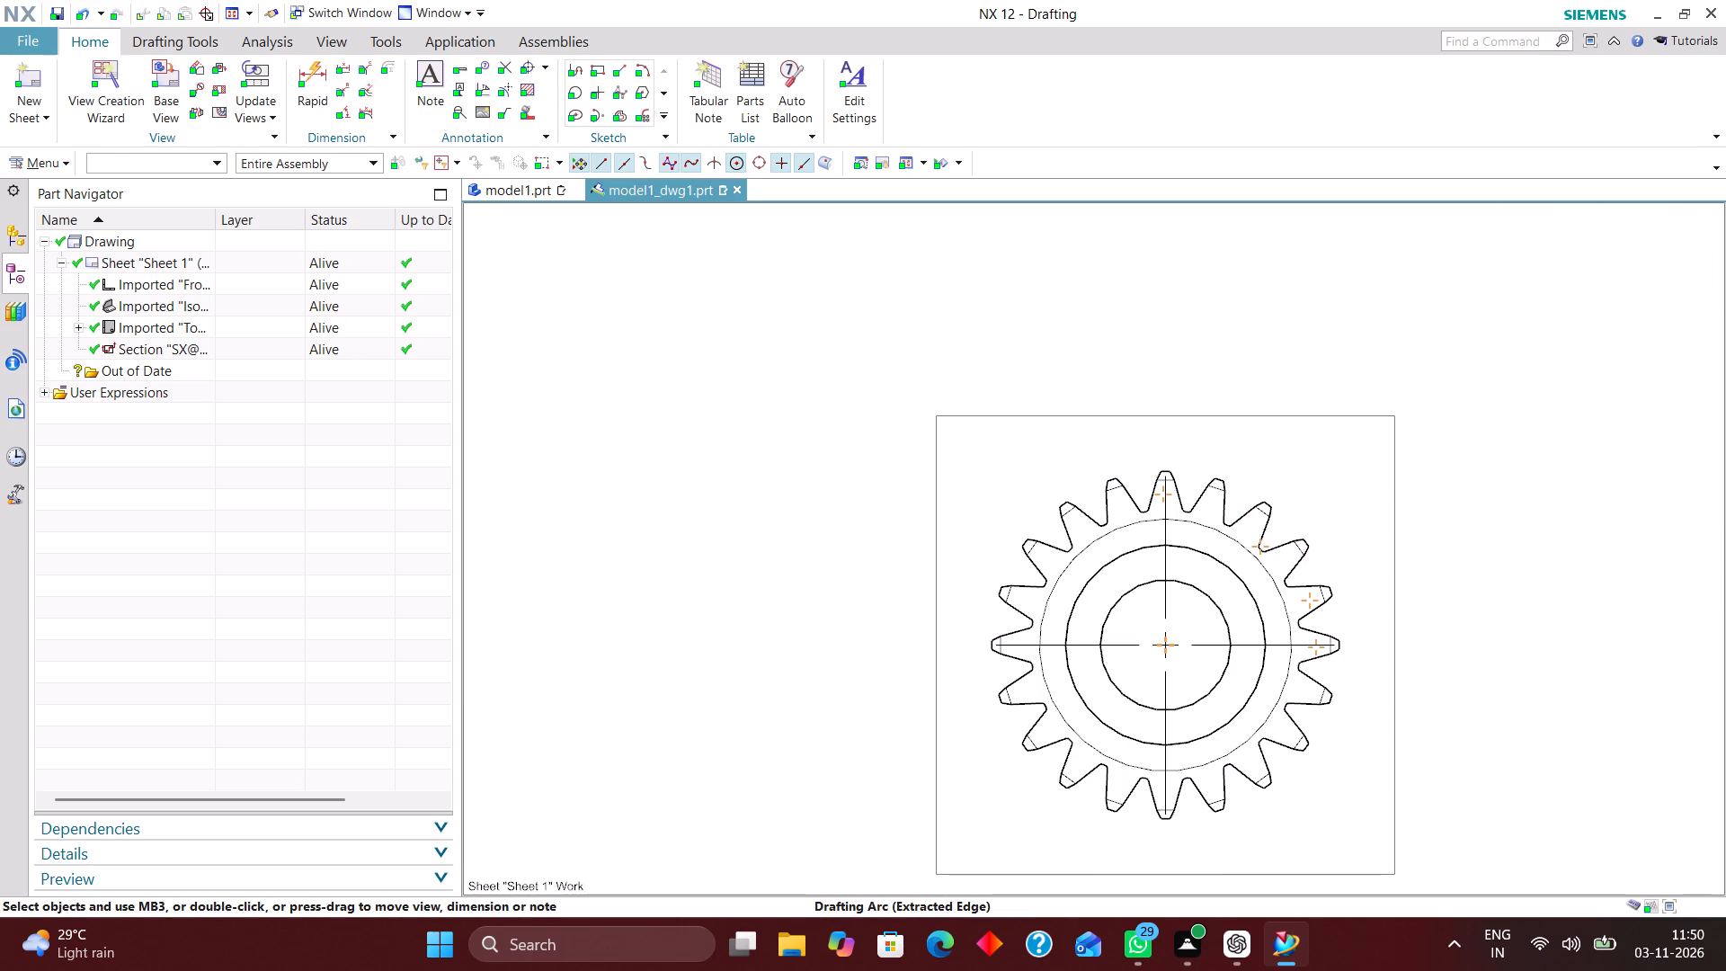
scroll(1227, 646, down, 1)
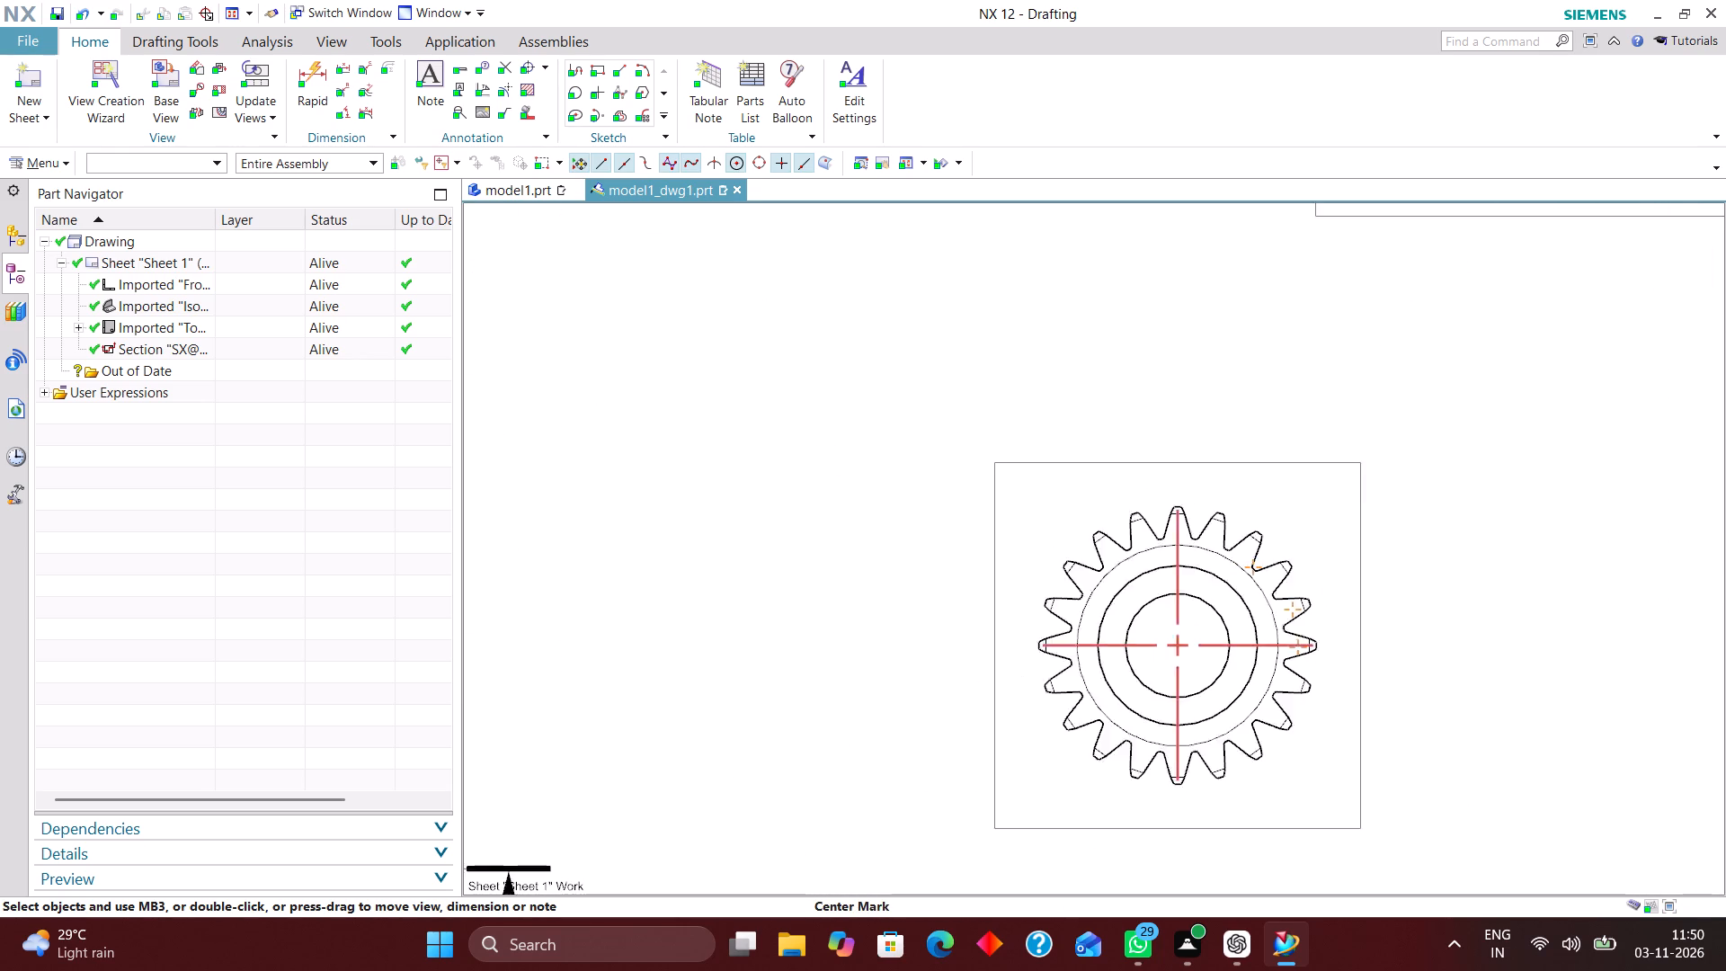
scroll(1227, 648, down, 2)
scroll(1184, 581, up, 3)
scroll(1191, 631, down, 6)
scroll(1081, 549, up, 2)
right_drag(1142, 490, 1090, 541)
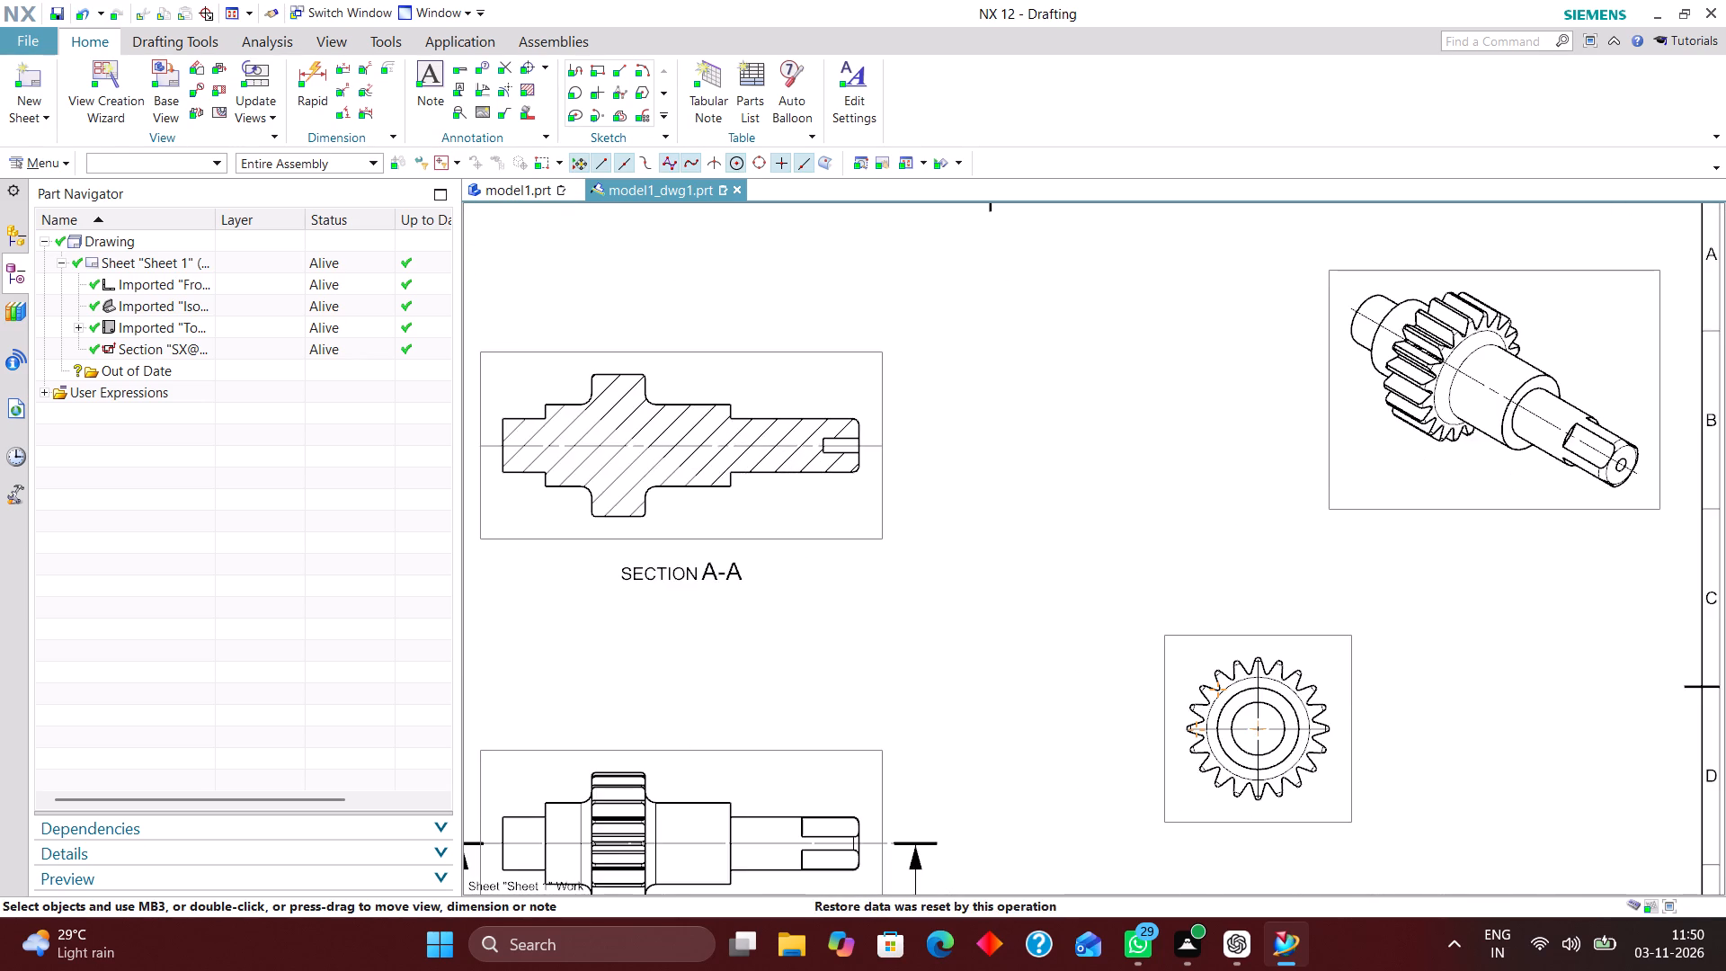
right_drag(1090, 541, 939, 629)
Set the arrowhead type for leaders and both dimension sides to Open Arrow in the drafting preferences.
click(67, 166)
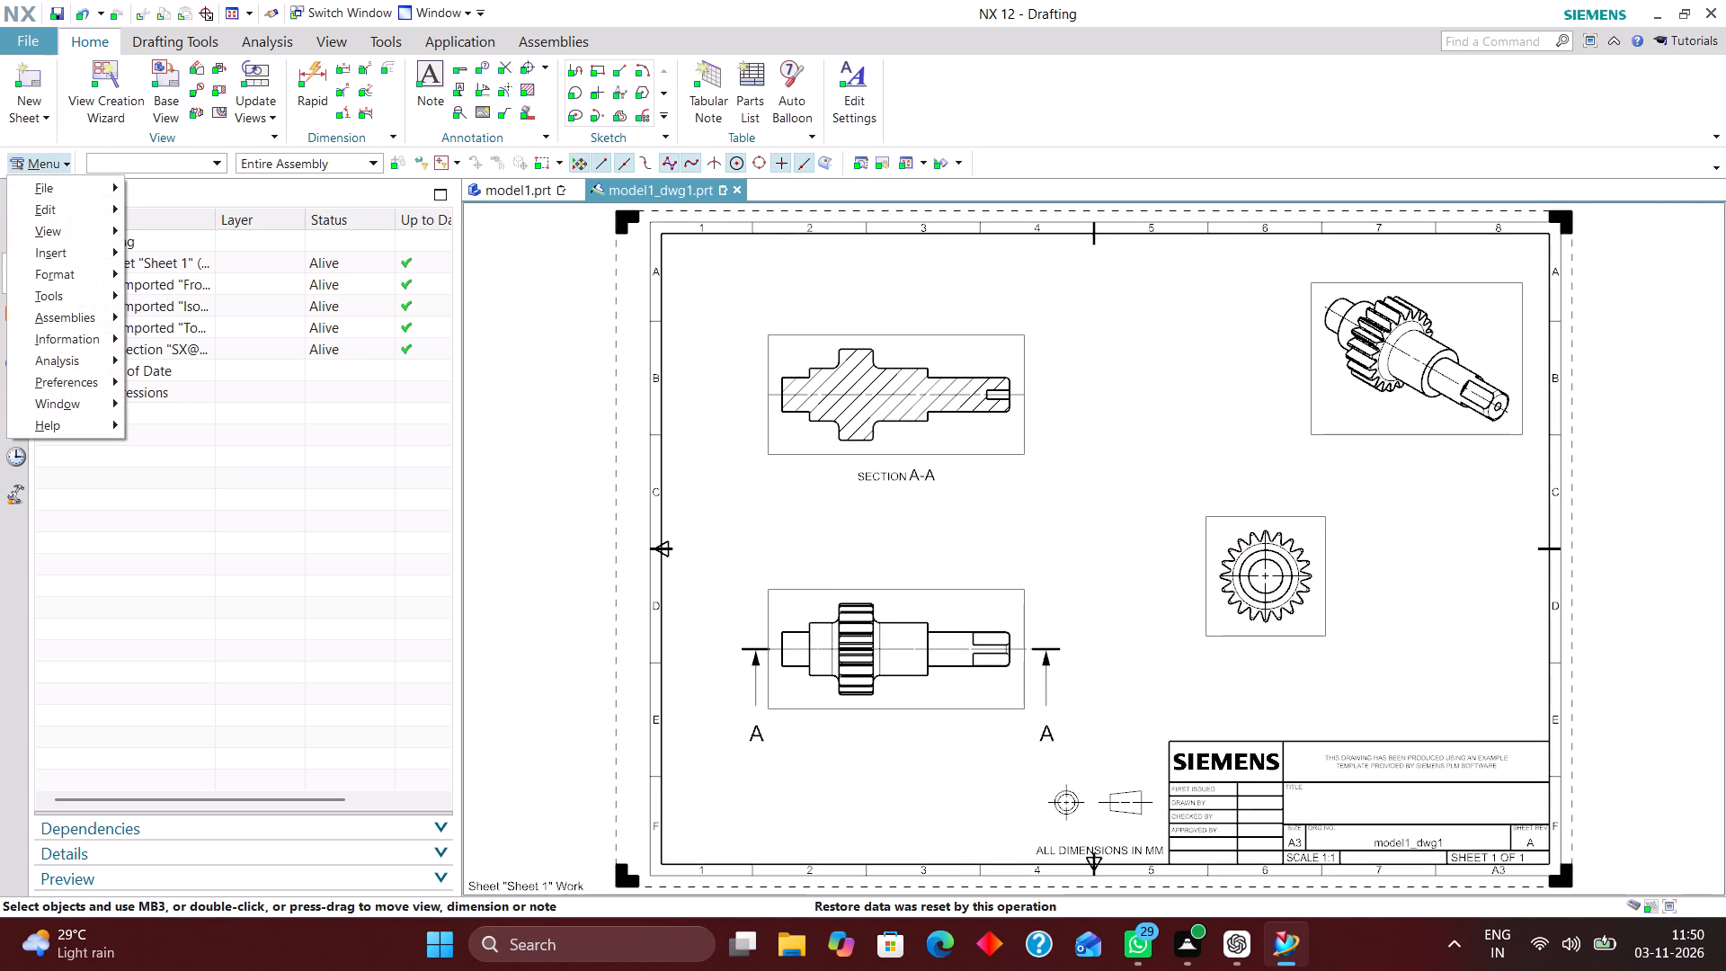
click(93, 376)
click(212, 453)
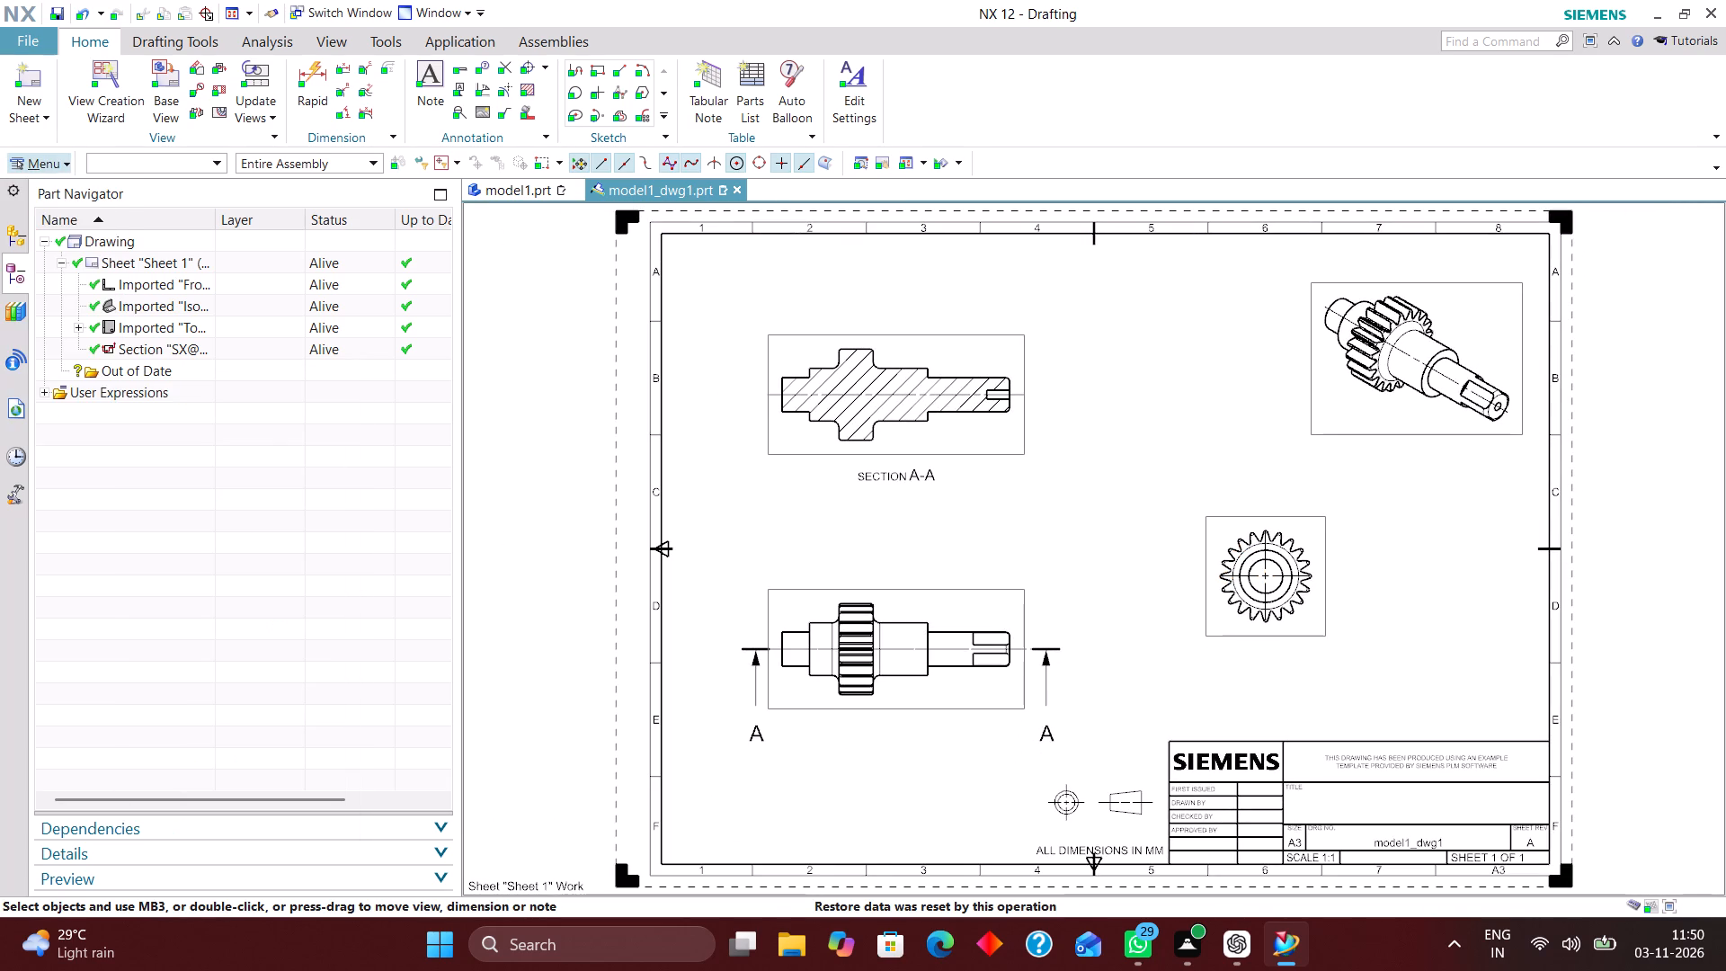
scroll(188, 400, up, 2)
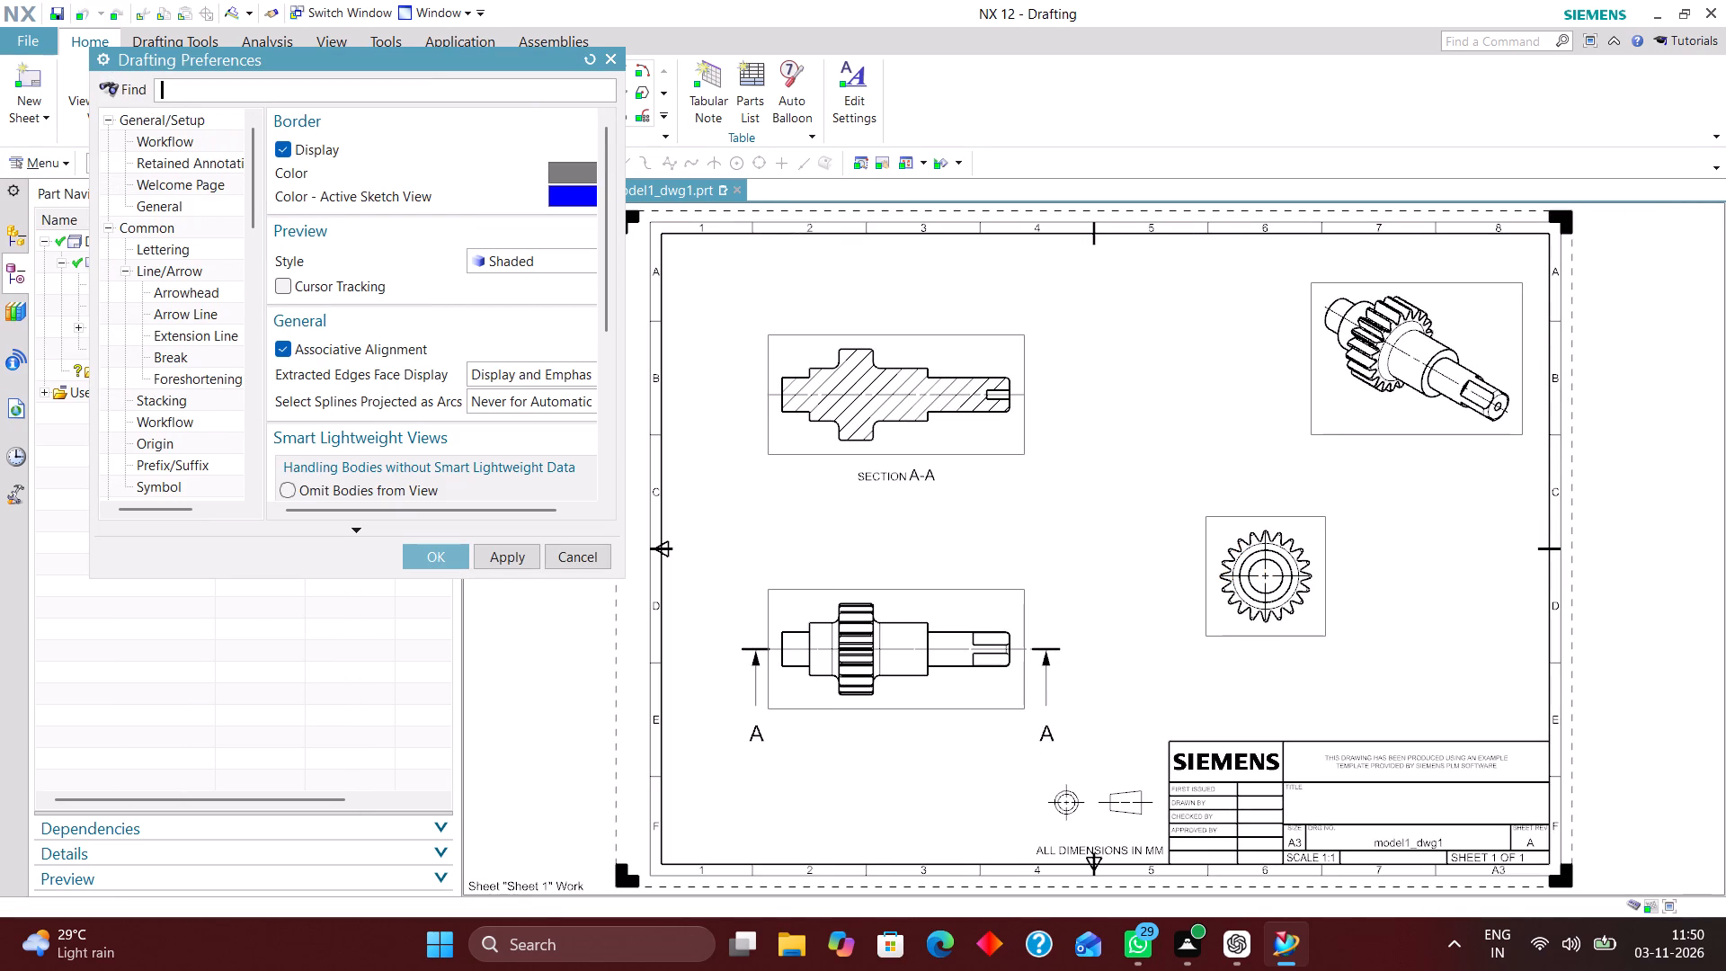
scroll(188, 400, up, 3)
click(204, 291)
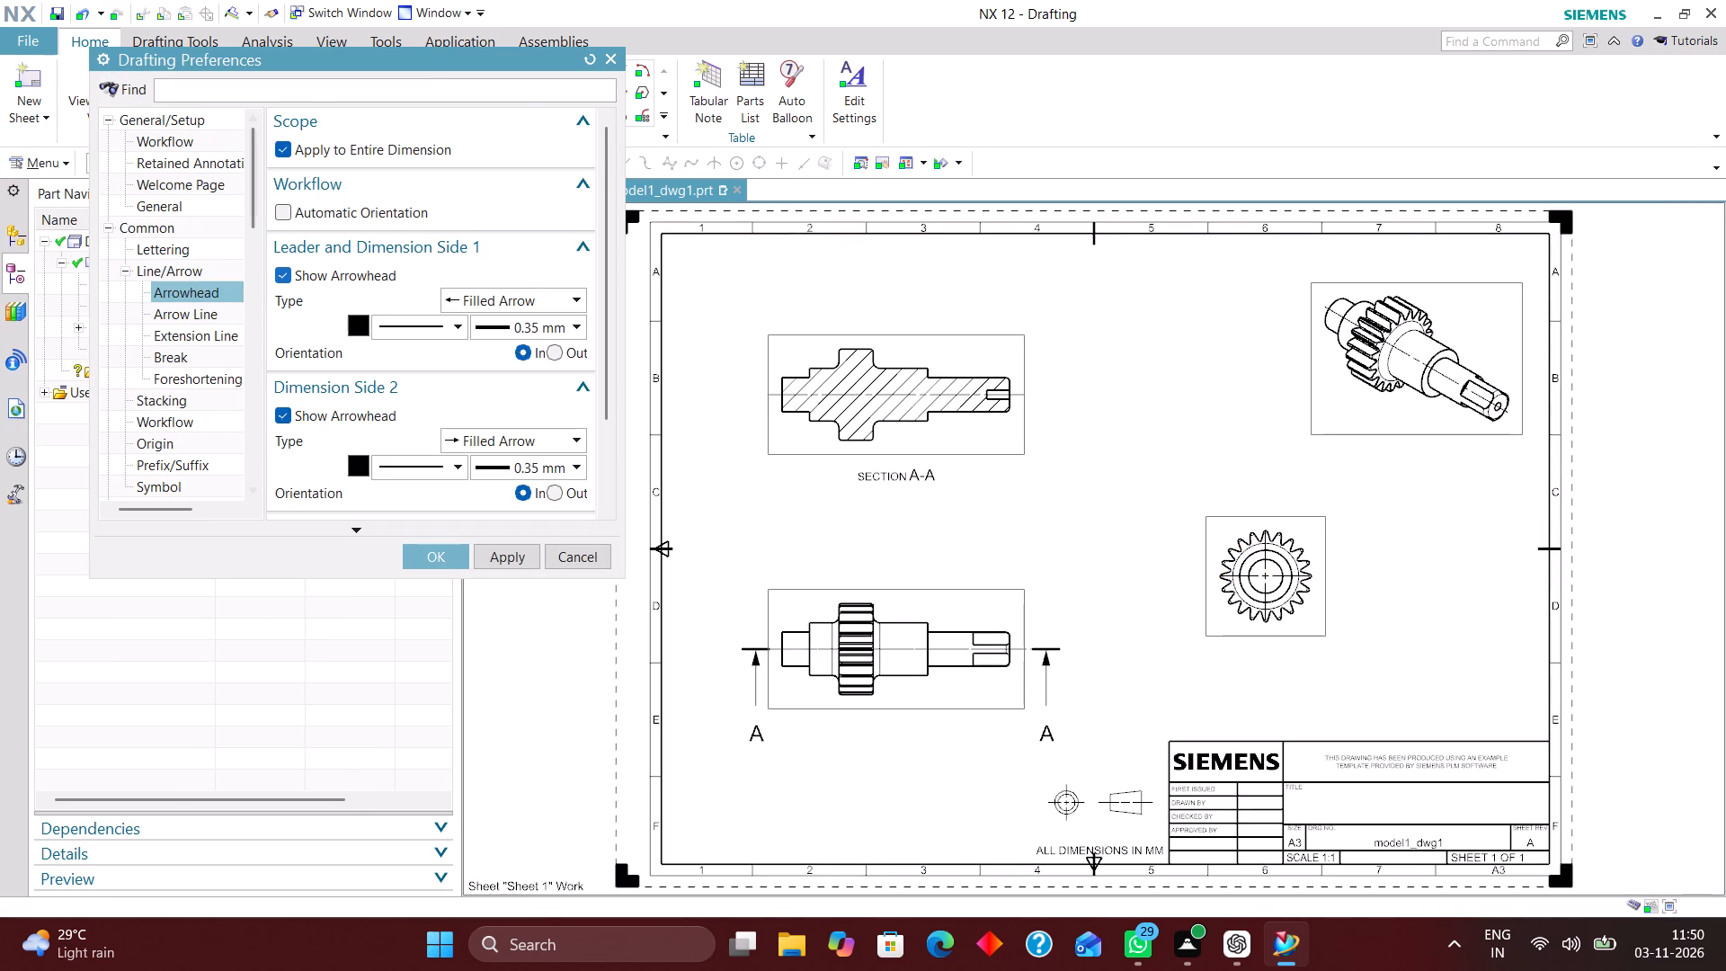
click(503, 302)
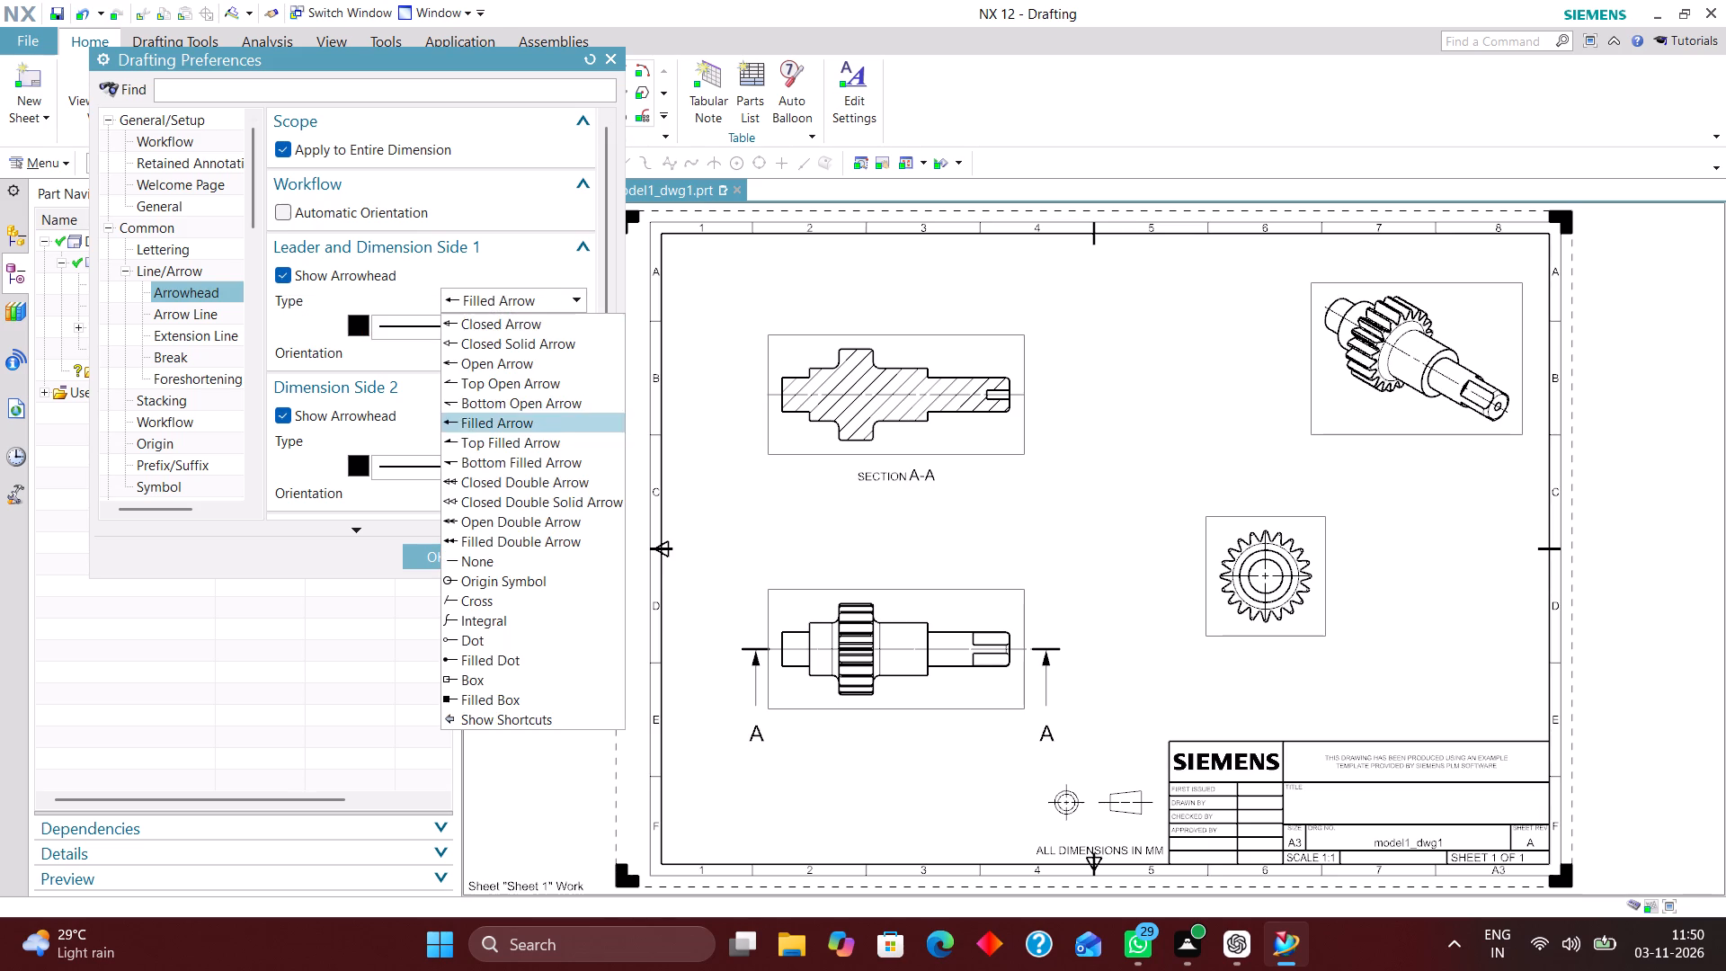
click(491, 356)
scroll(464, 368, down, 4)
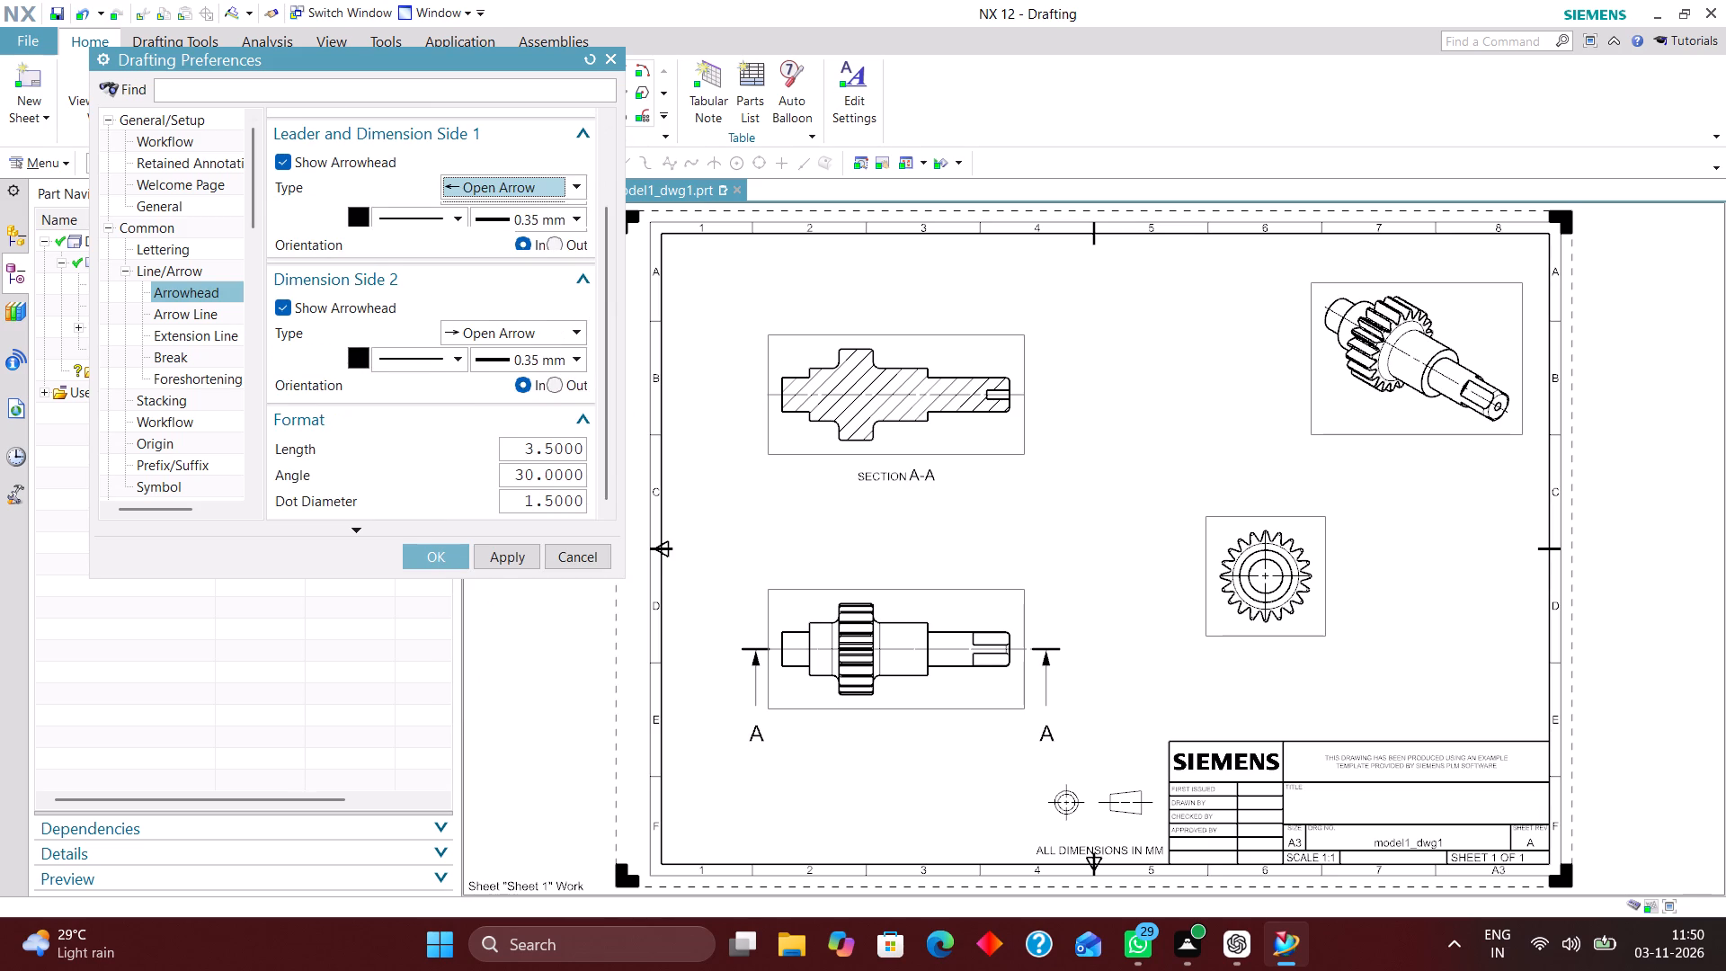
Set the dimension extension line gap to 2 in the drafting preferences and accept the changes.
click(208, 337)
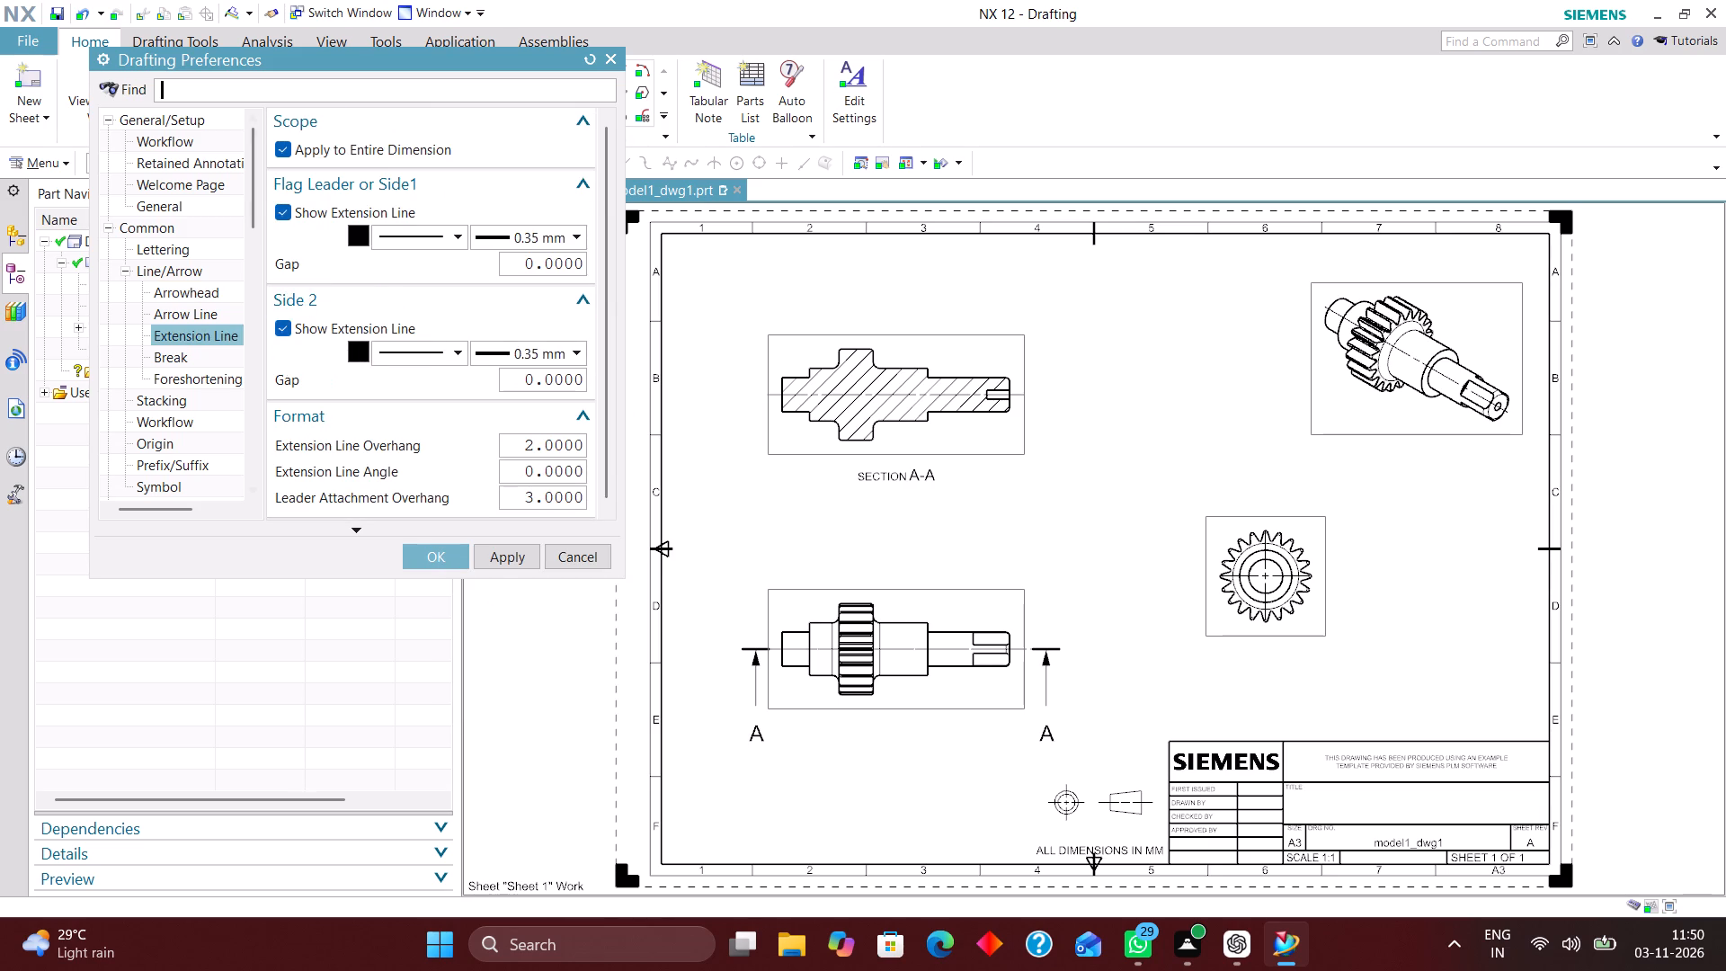
drag(524, 263, 804, 270)
key(2)
key(Return)
click(431, 555)
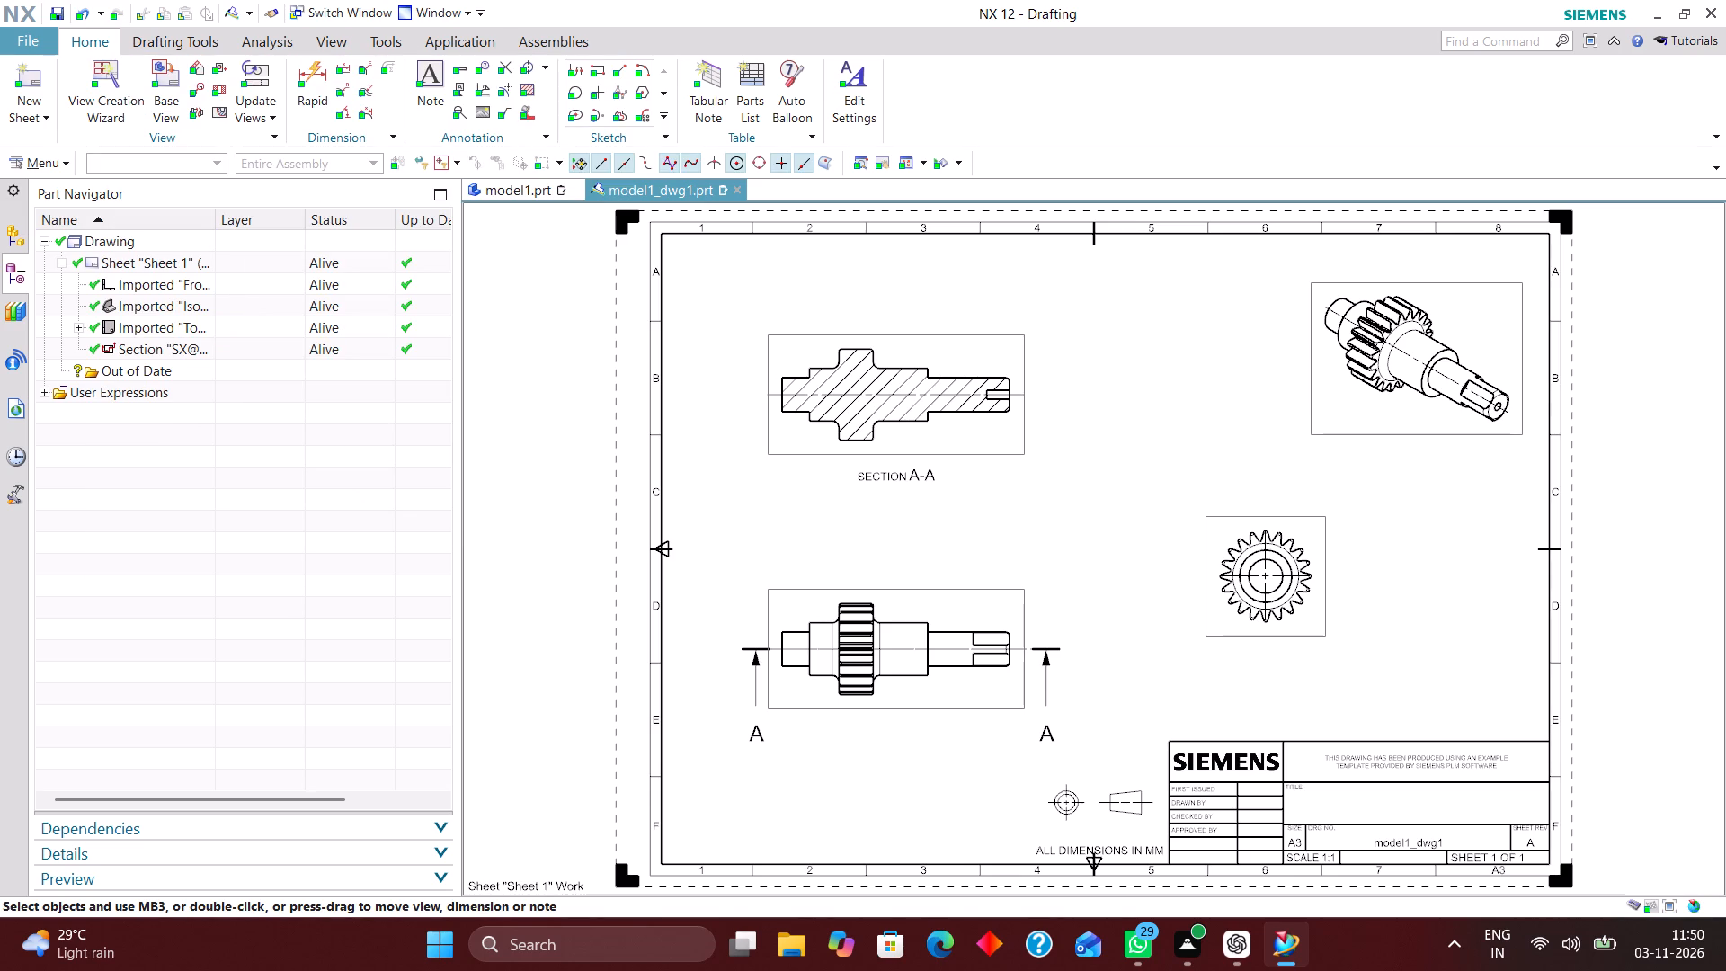
Set the decimal delimiter for dimension text units to a period in the drafting preferences.
click(67, 171)
click(82, 385)
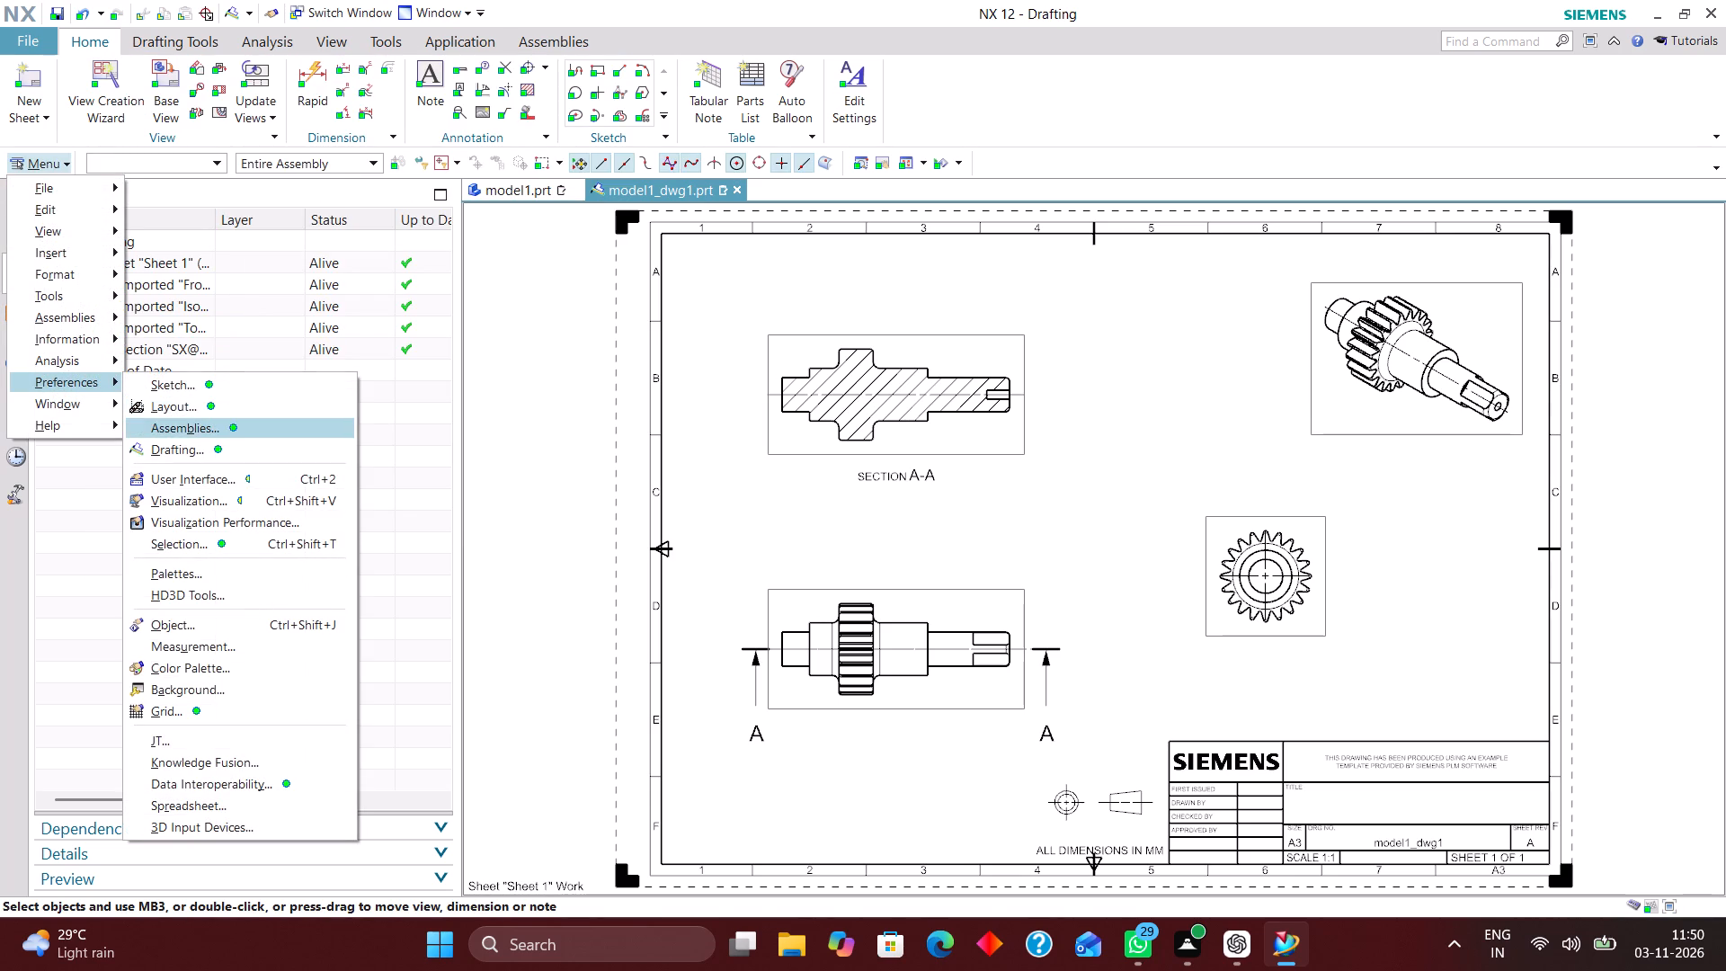
click(196, 448)
scroll(200, 395, down, 3)
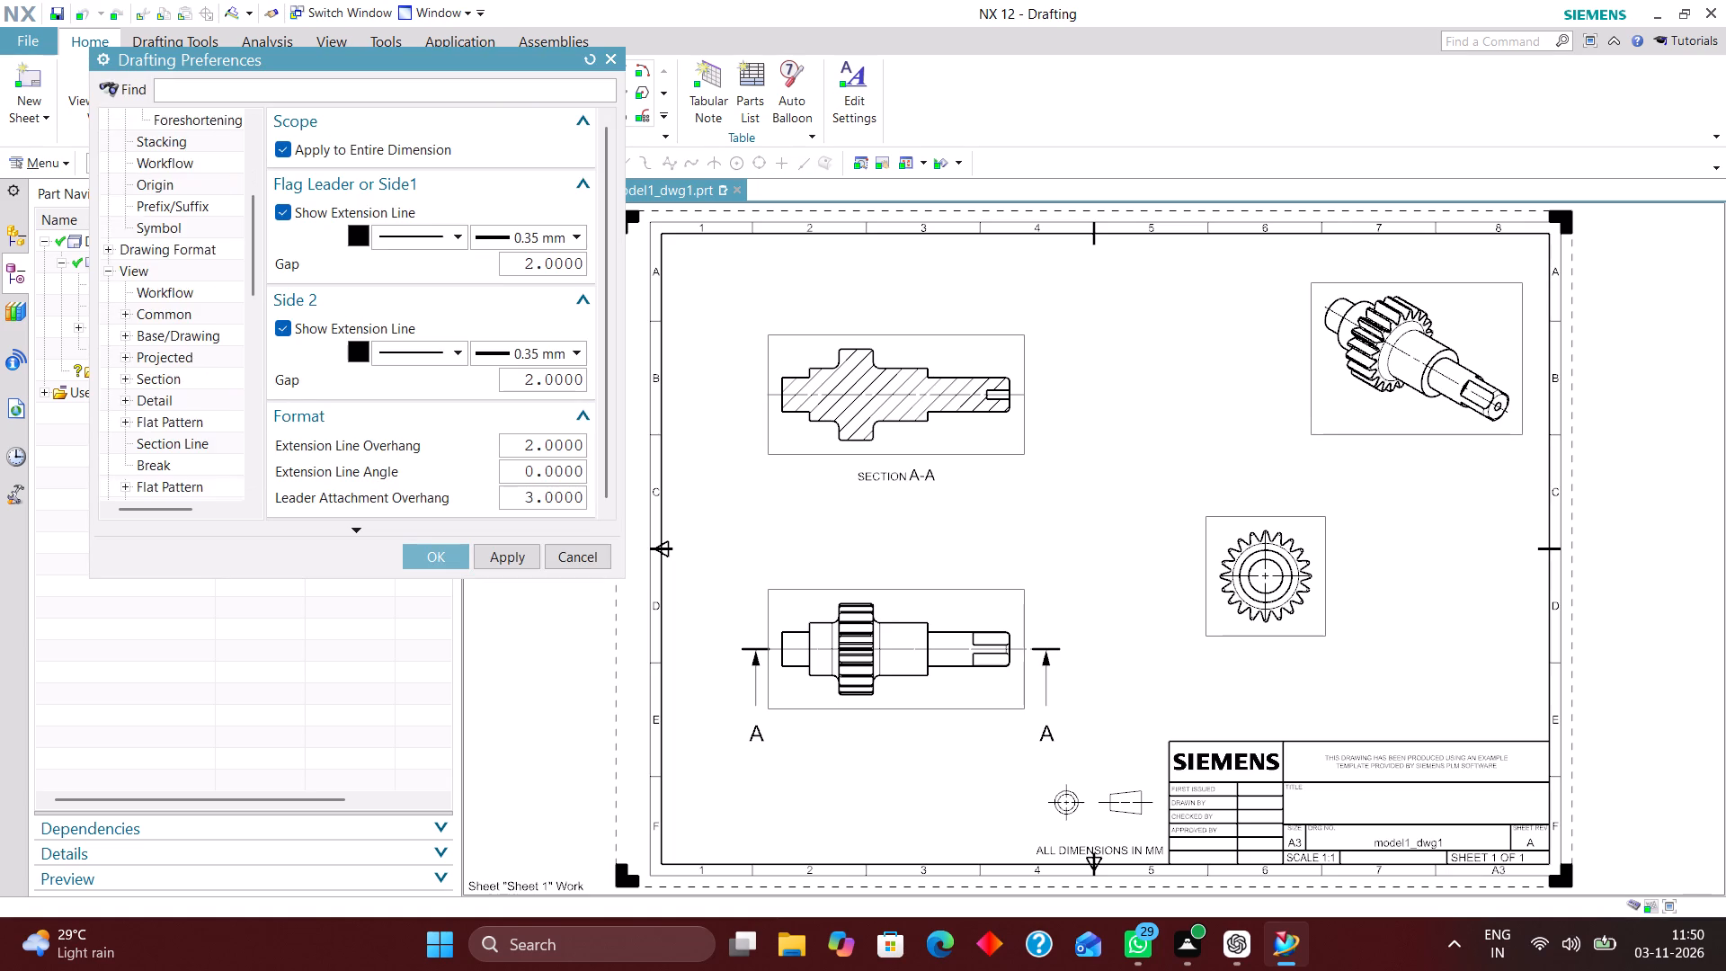
scroll(188, 404, down, 11)
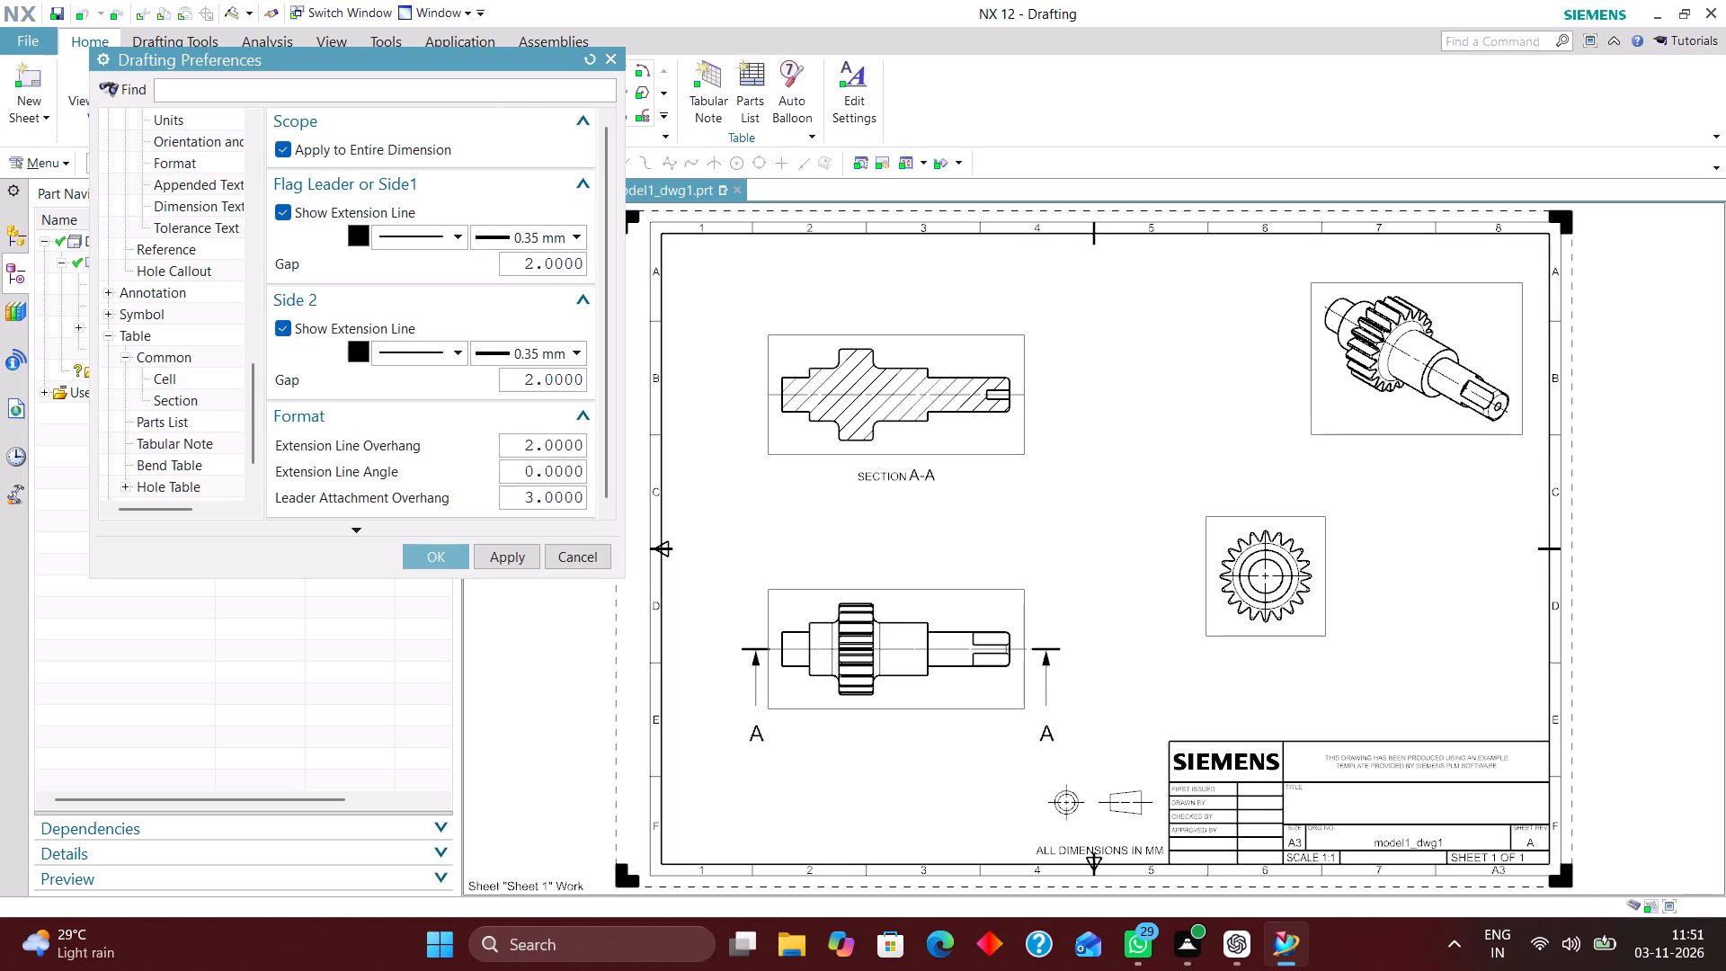
scroll(175, 356, down, 4)
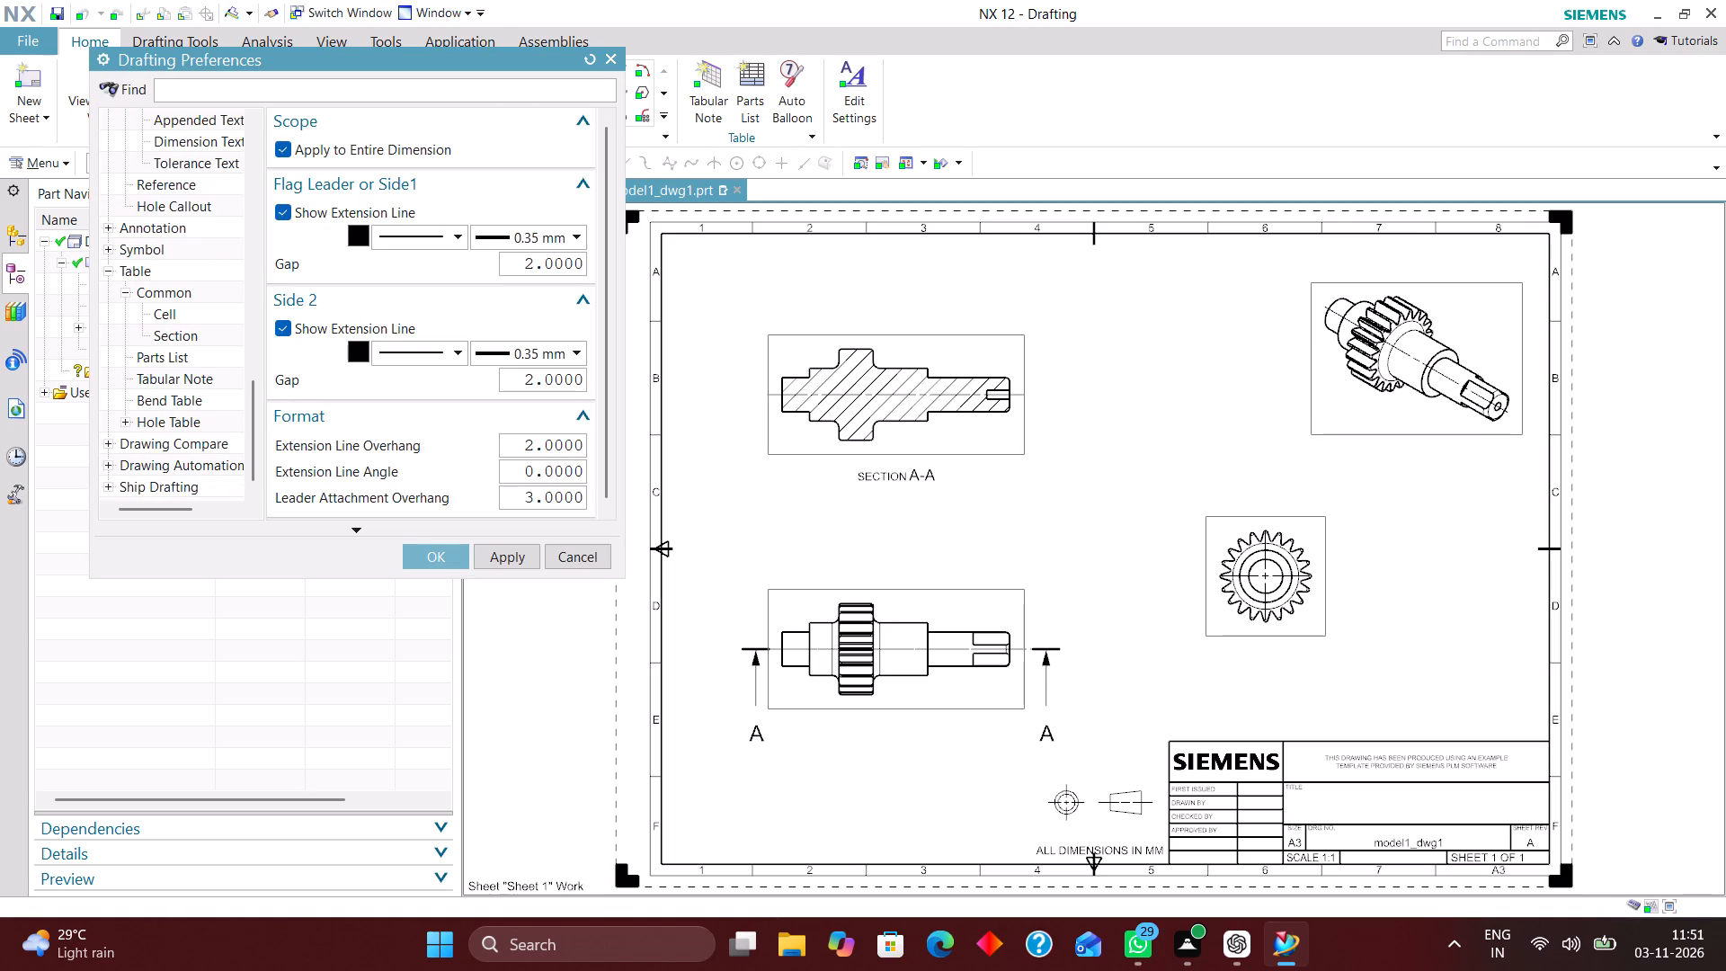
scroll(168, 404, up, 4)
click(197, 312)
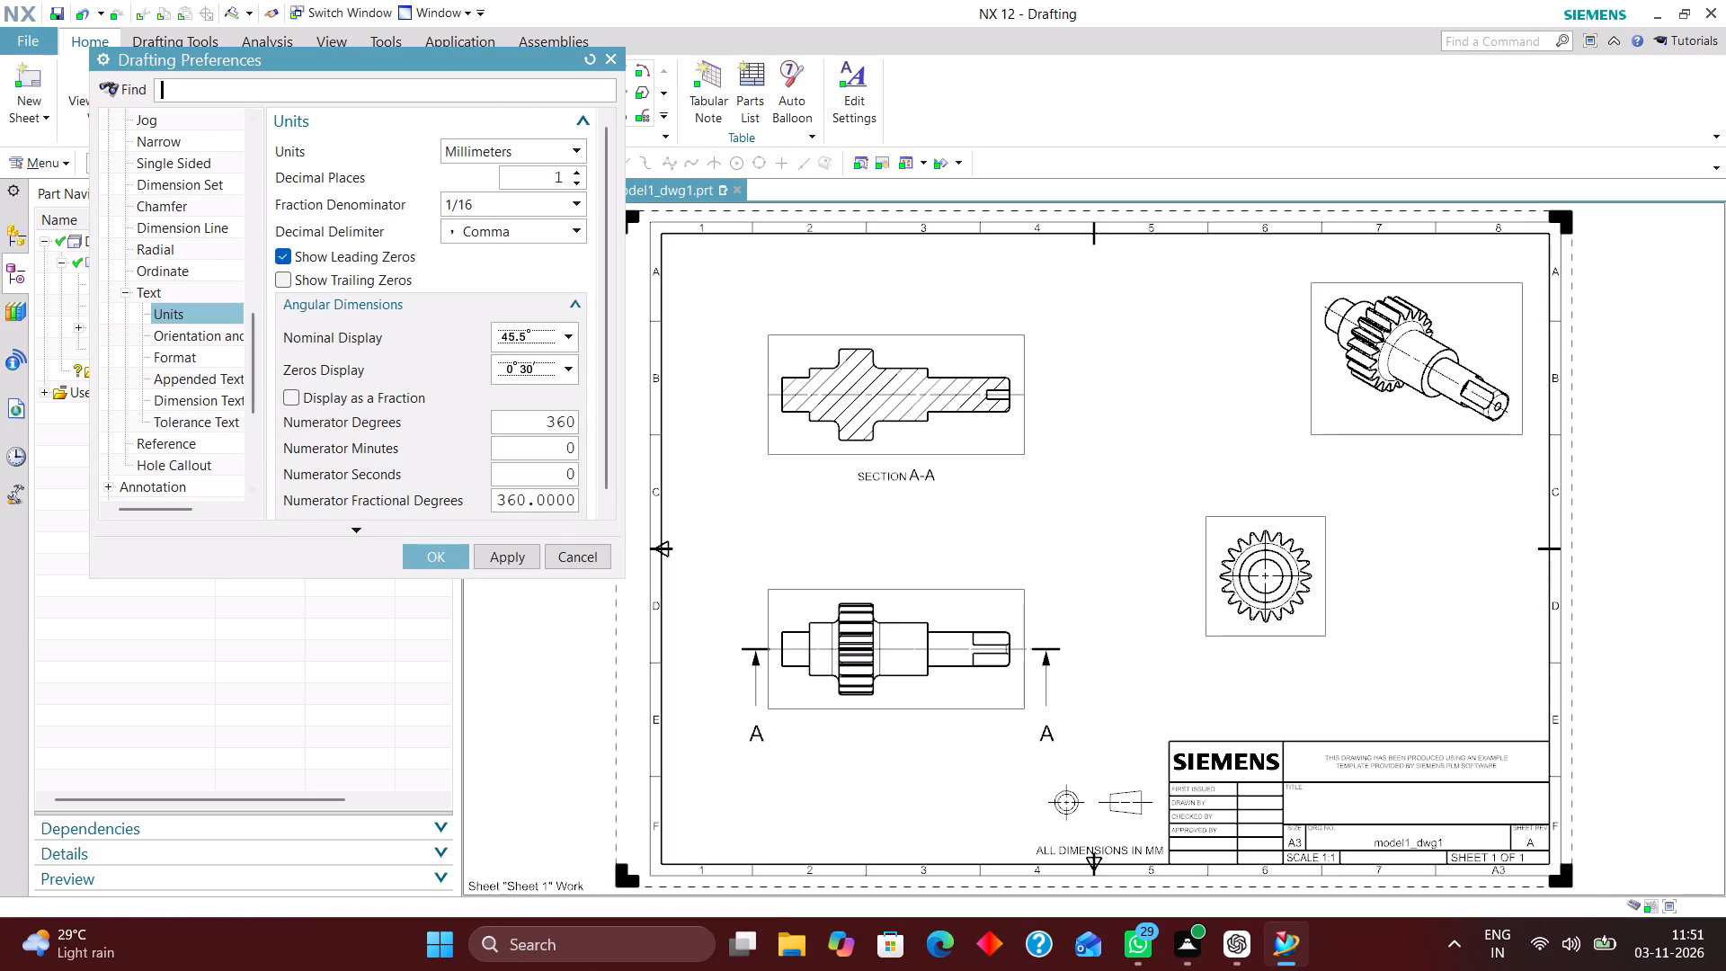
click(512, 235)
click(504, 249)
click(446, 554)
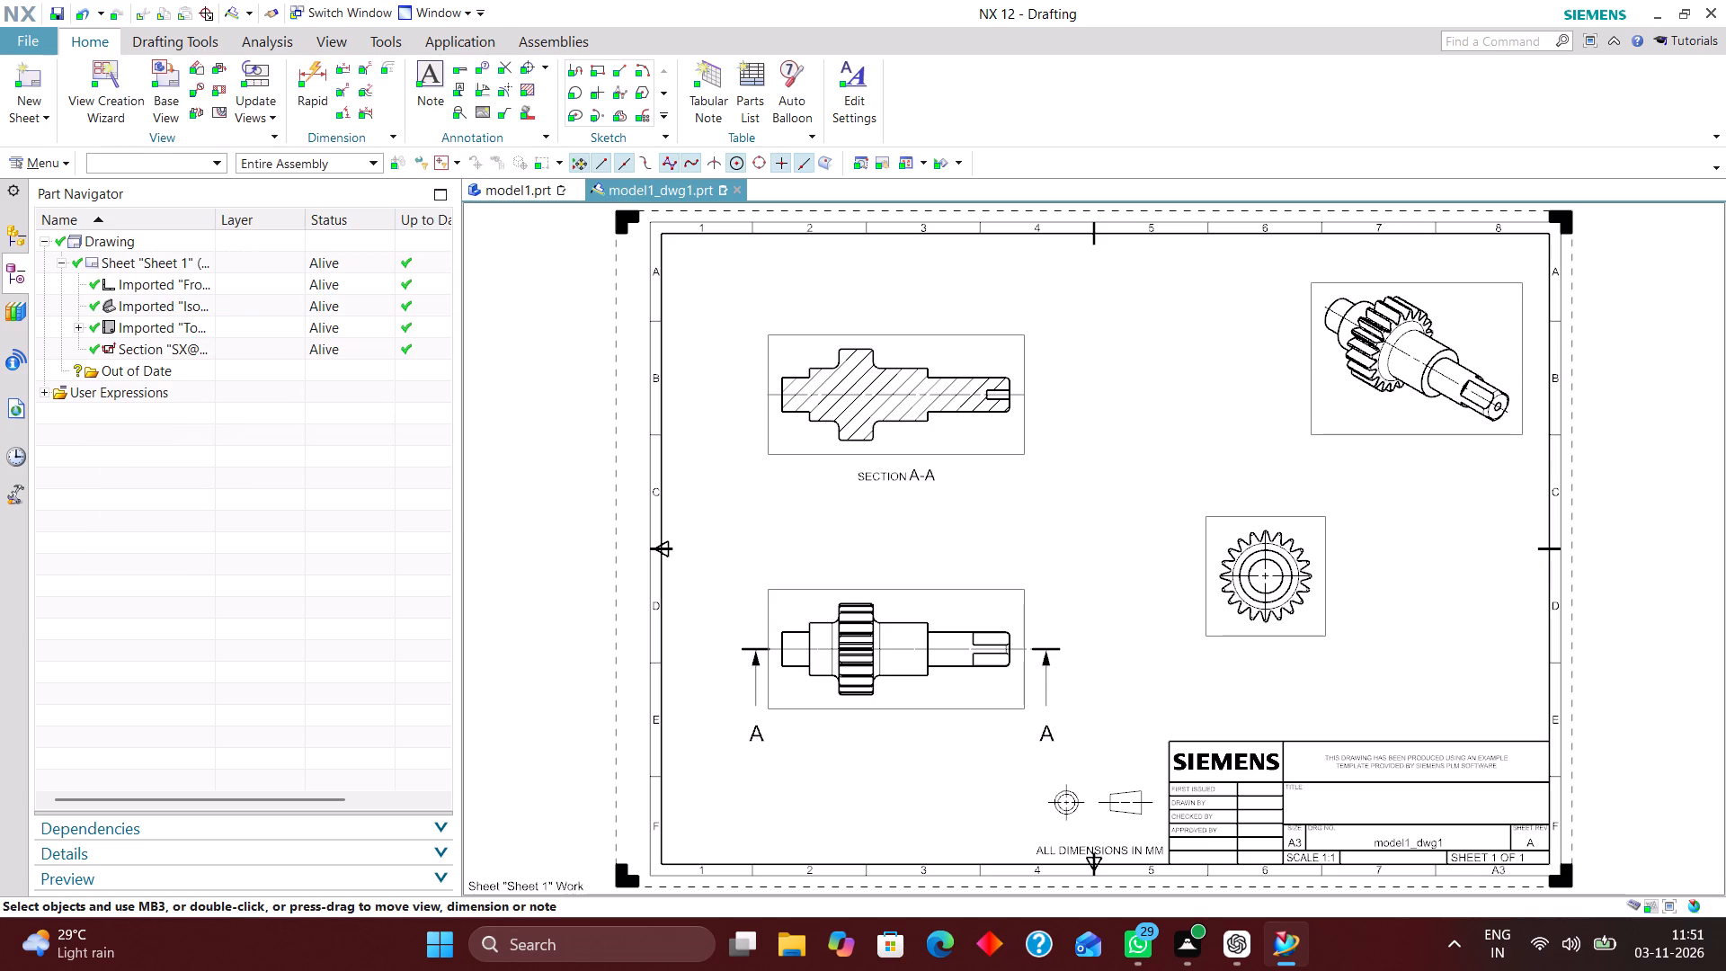
Add a vertical Rapid Dimension between the upper and lower edges of the slotted shaft end in section A-A, placed beyond the end face.
scroll(1309, 574, up, 5)
scroll(1262, 536, down, 4)
scroll(1279, 666, down, 1)
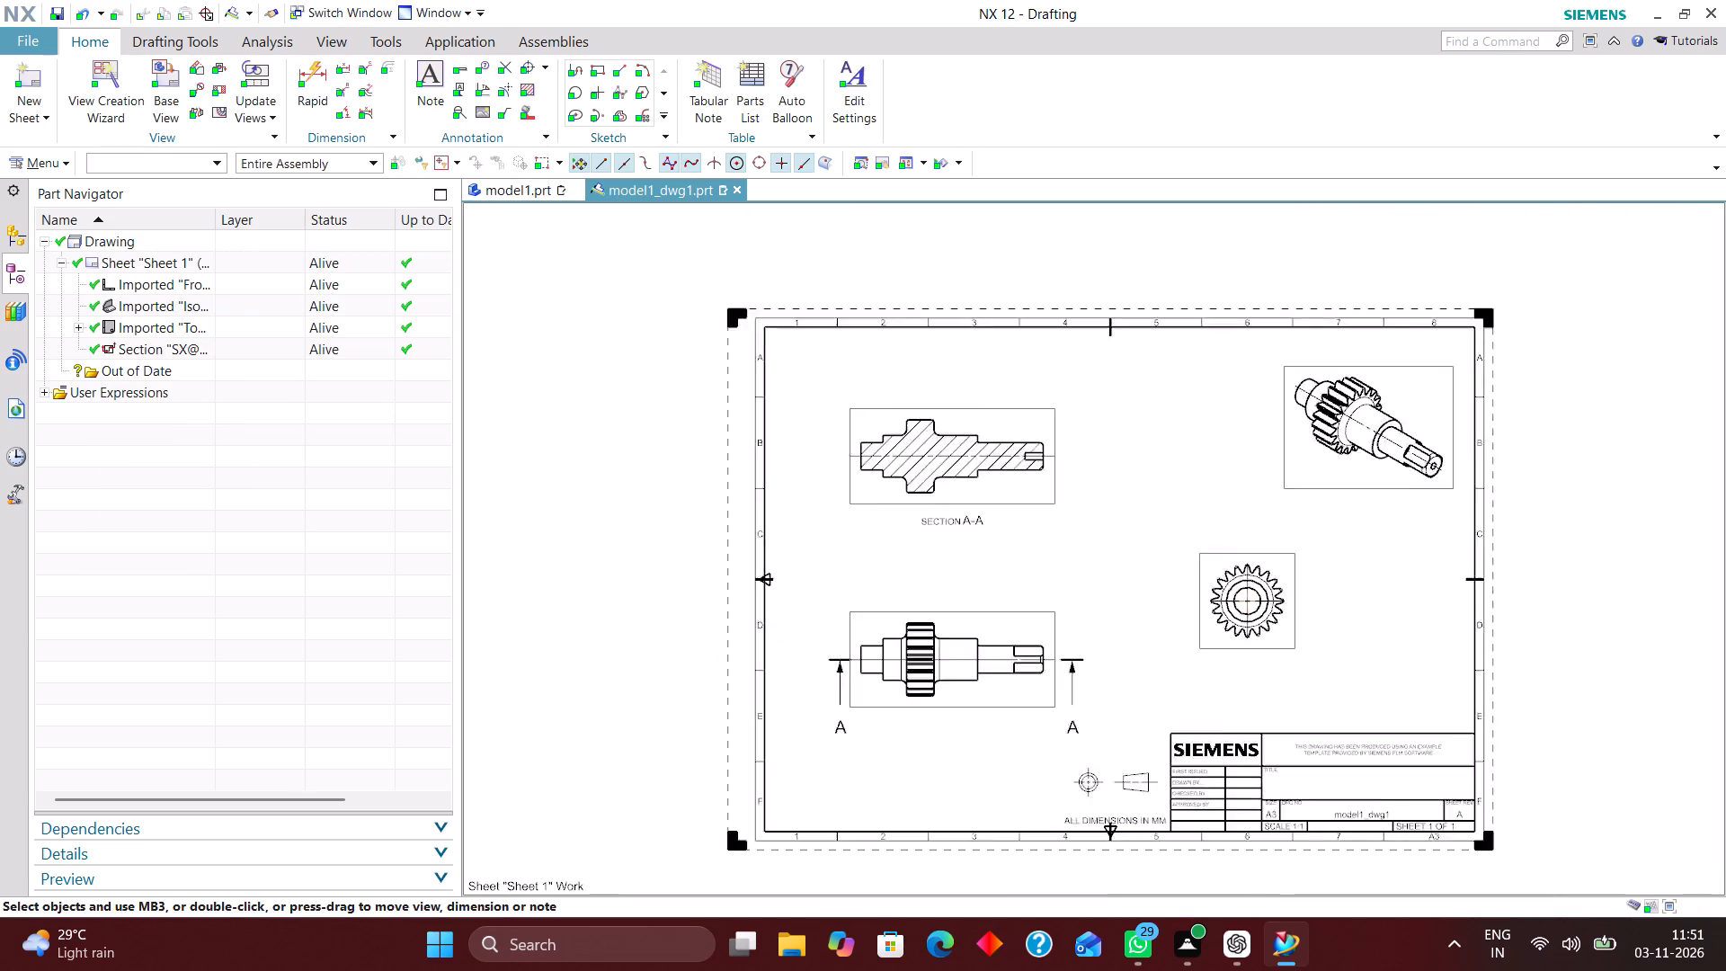
scroll(1278, 668, down, 2)
scroll(1161, 530, up, 2)
right_drag(1194, 476, 1055, 612)
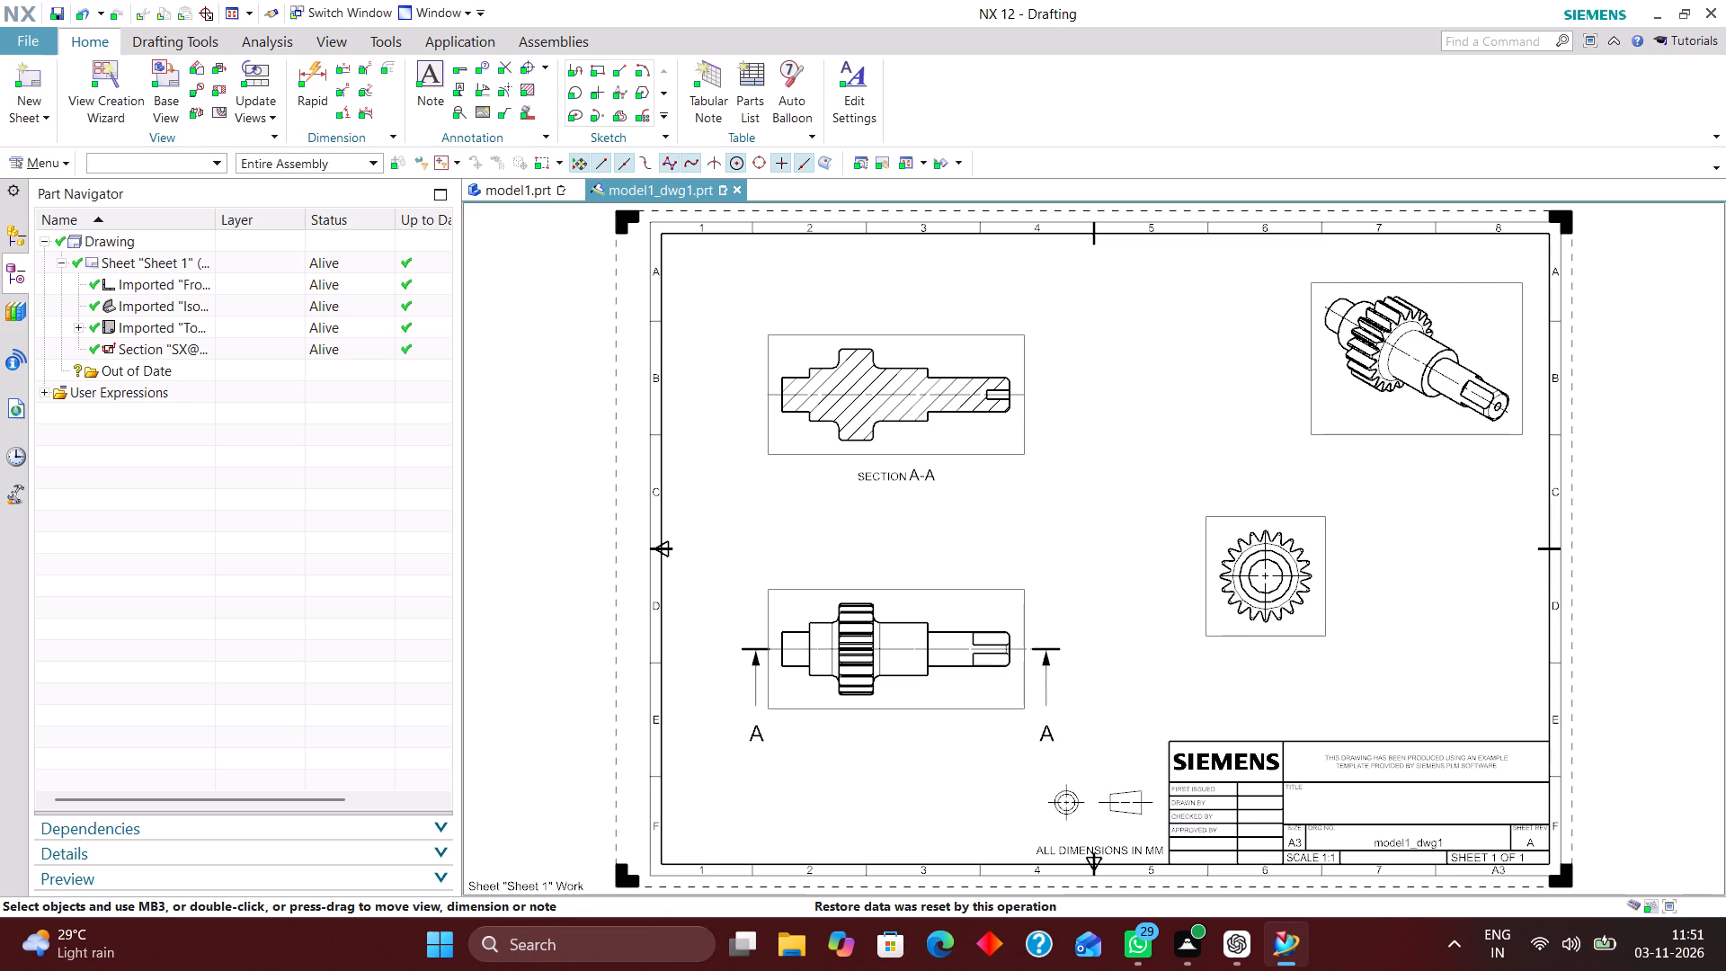
click(310, 76)
scroll(894, 482, up, 3)
scroll(880, 467, down, 3)
scroll(777, 416, up, 3)
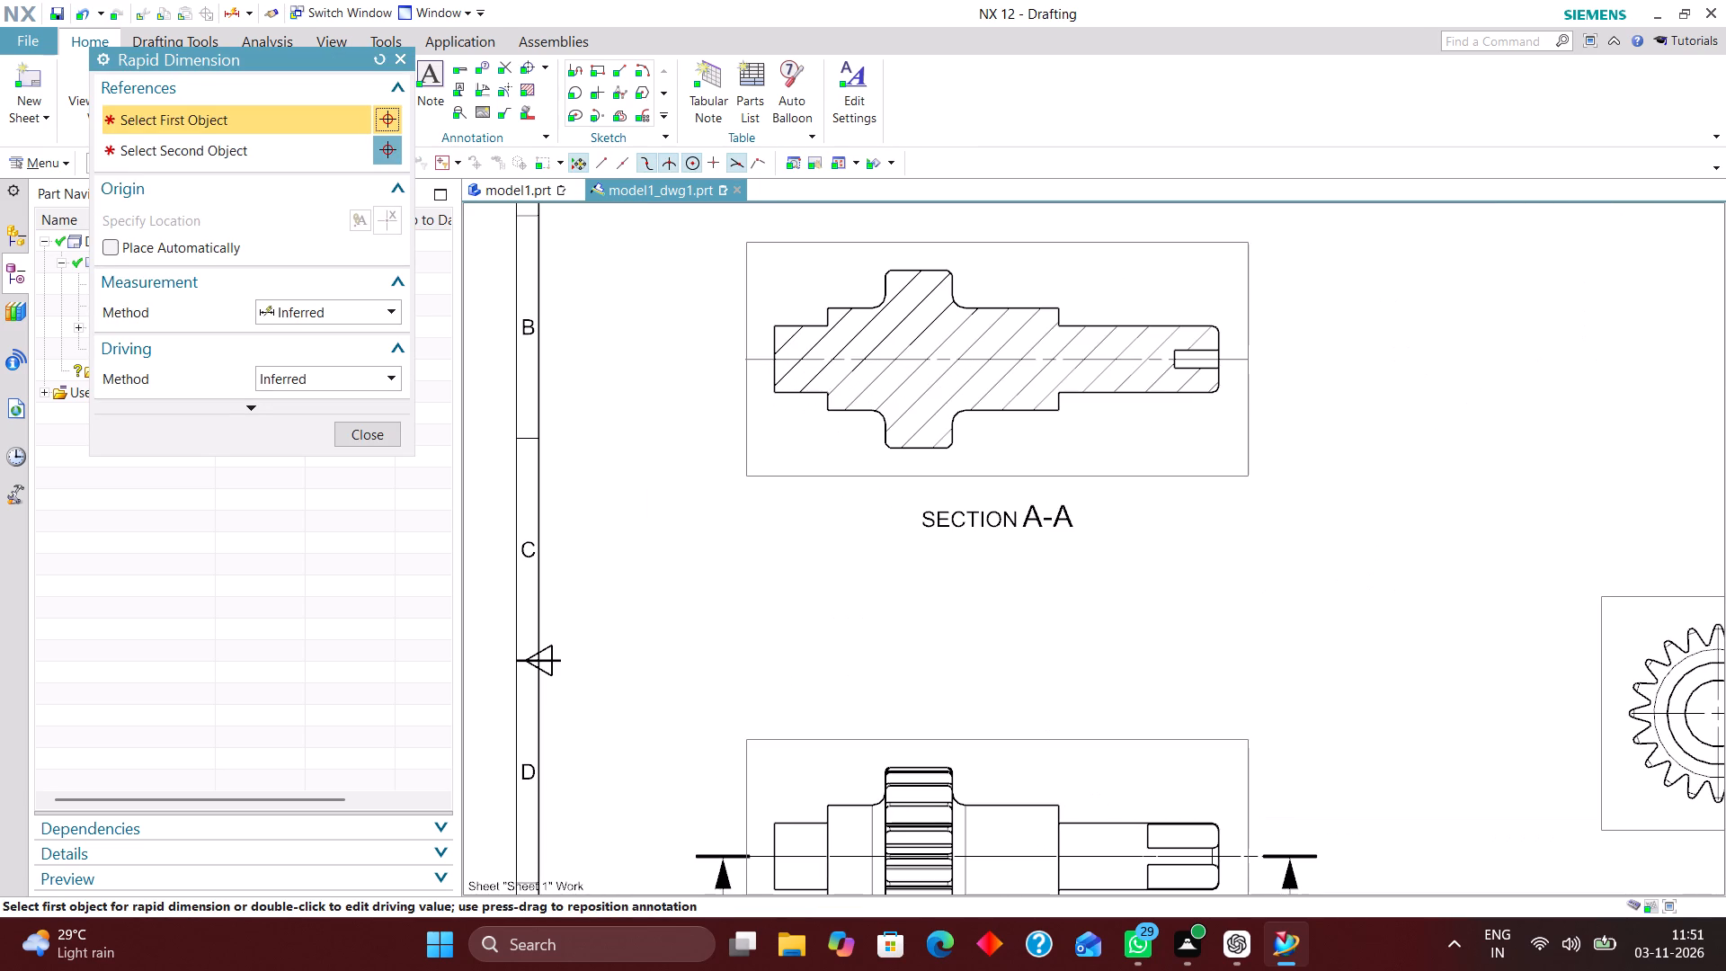
scroll(648, 343, down, 2)
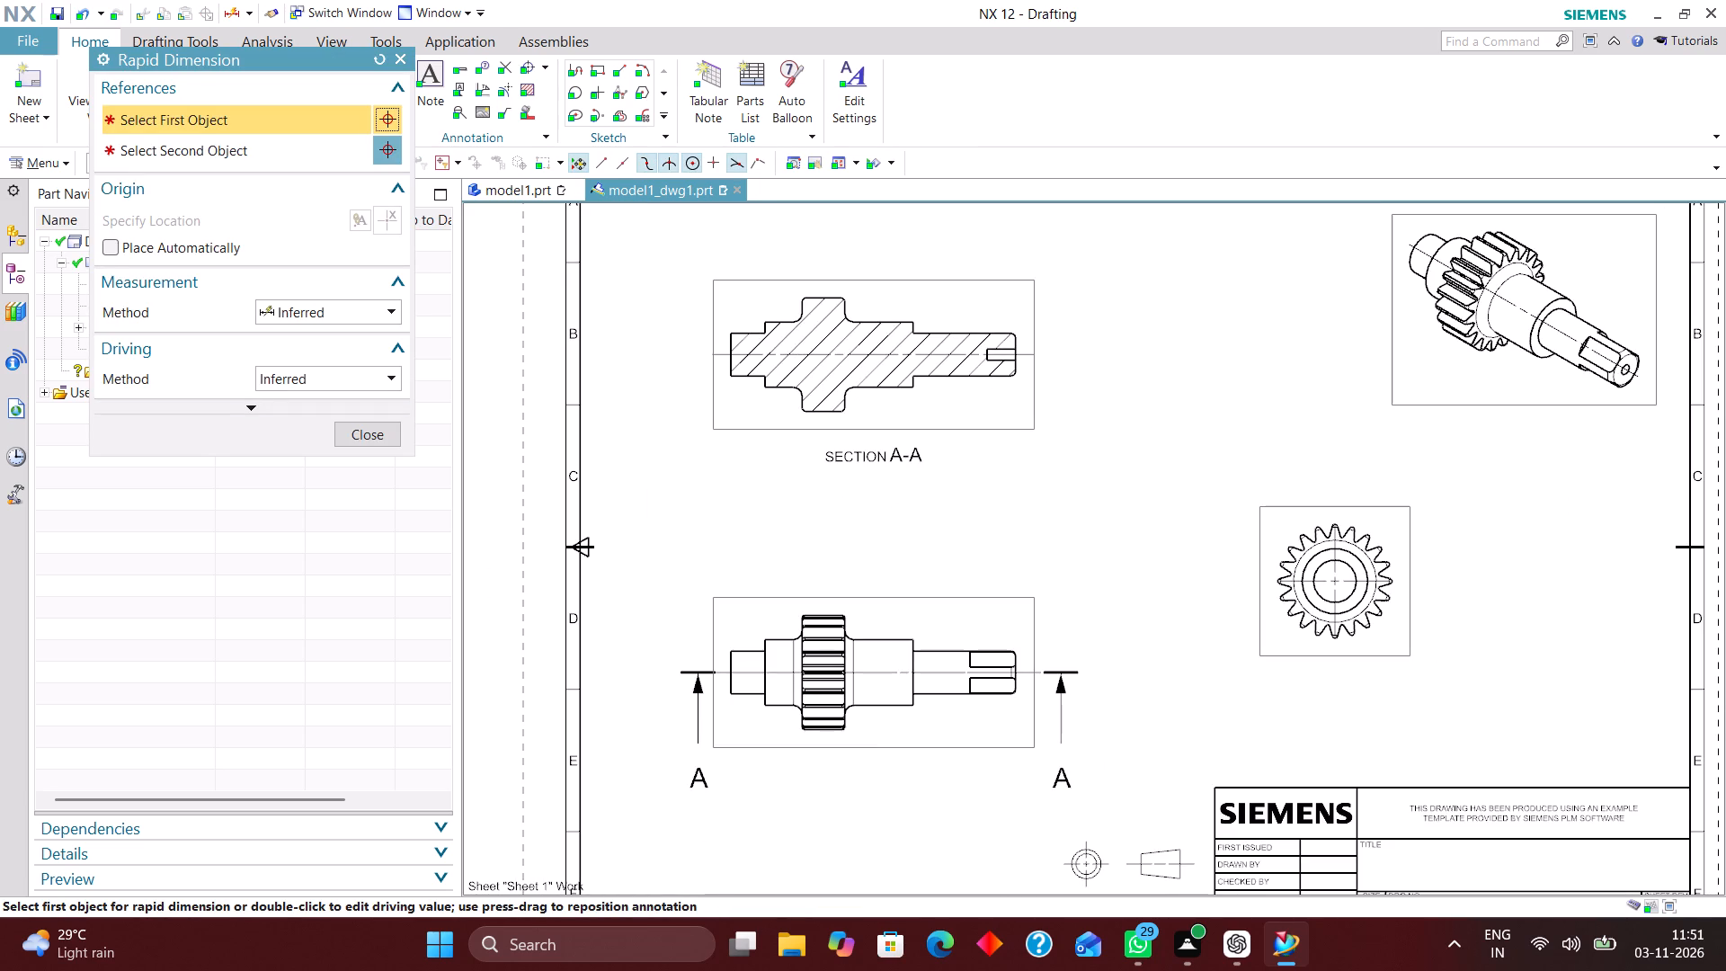
scroll(1010, 330, up, 3)
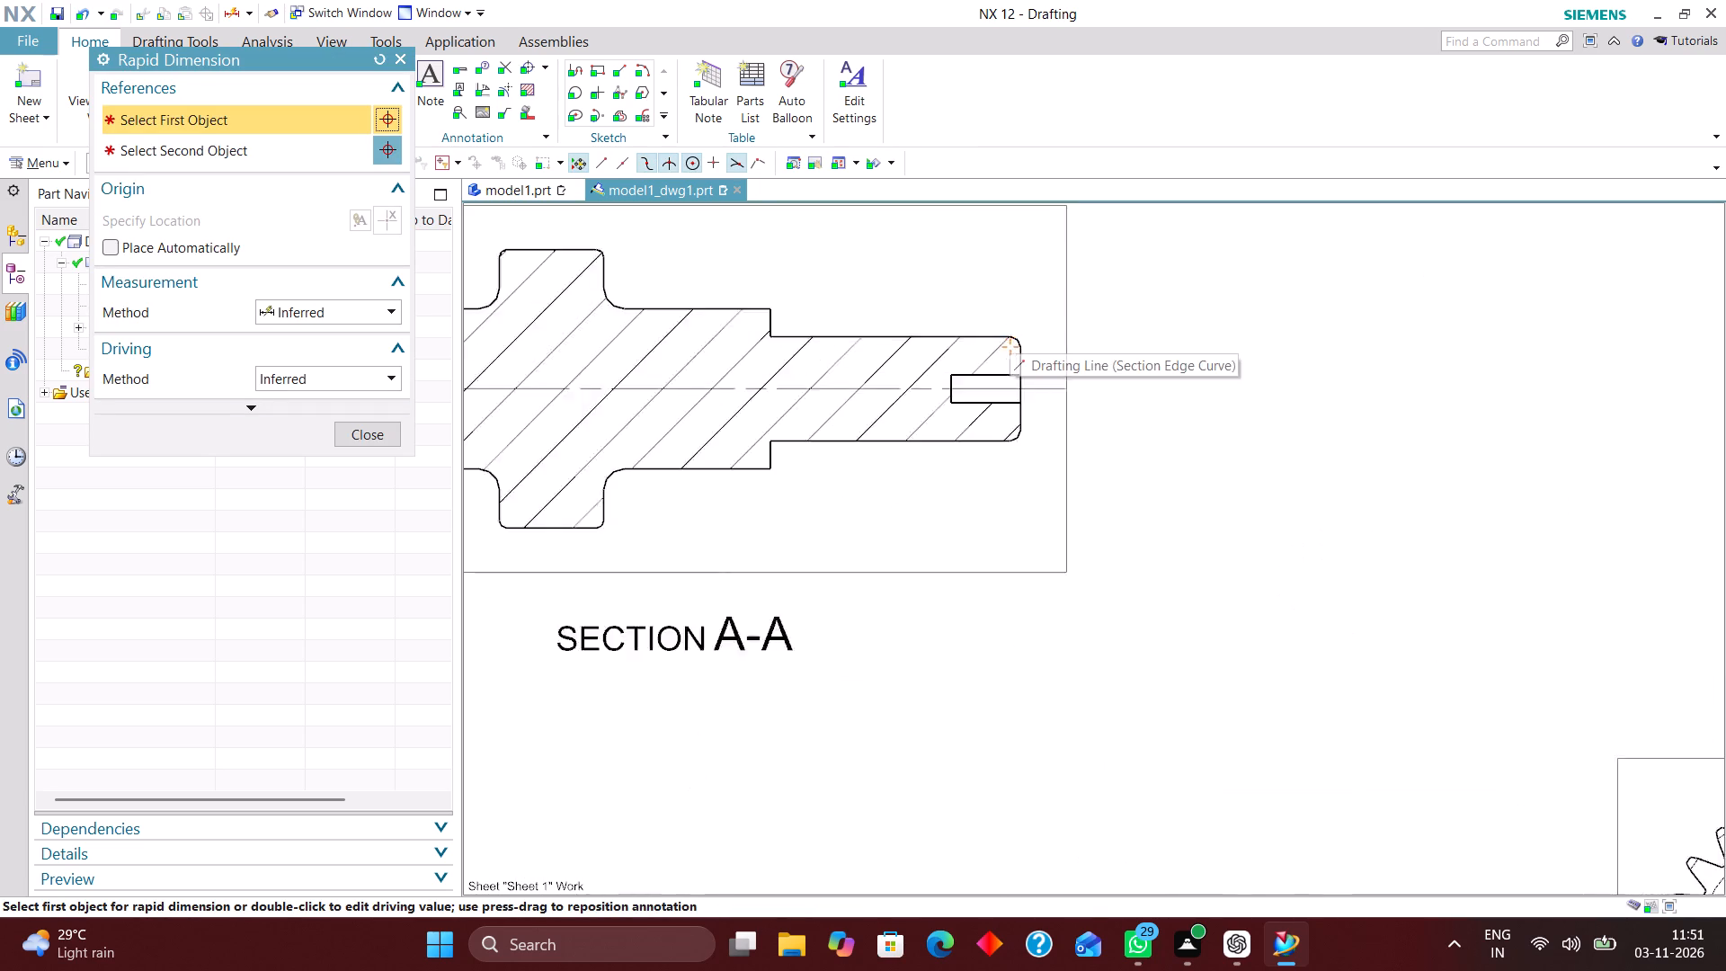
scroll(1013, 331, up, 5)
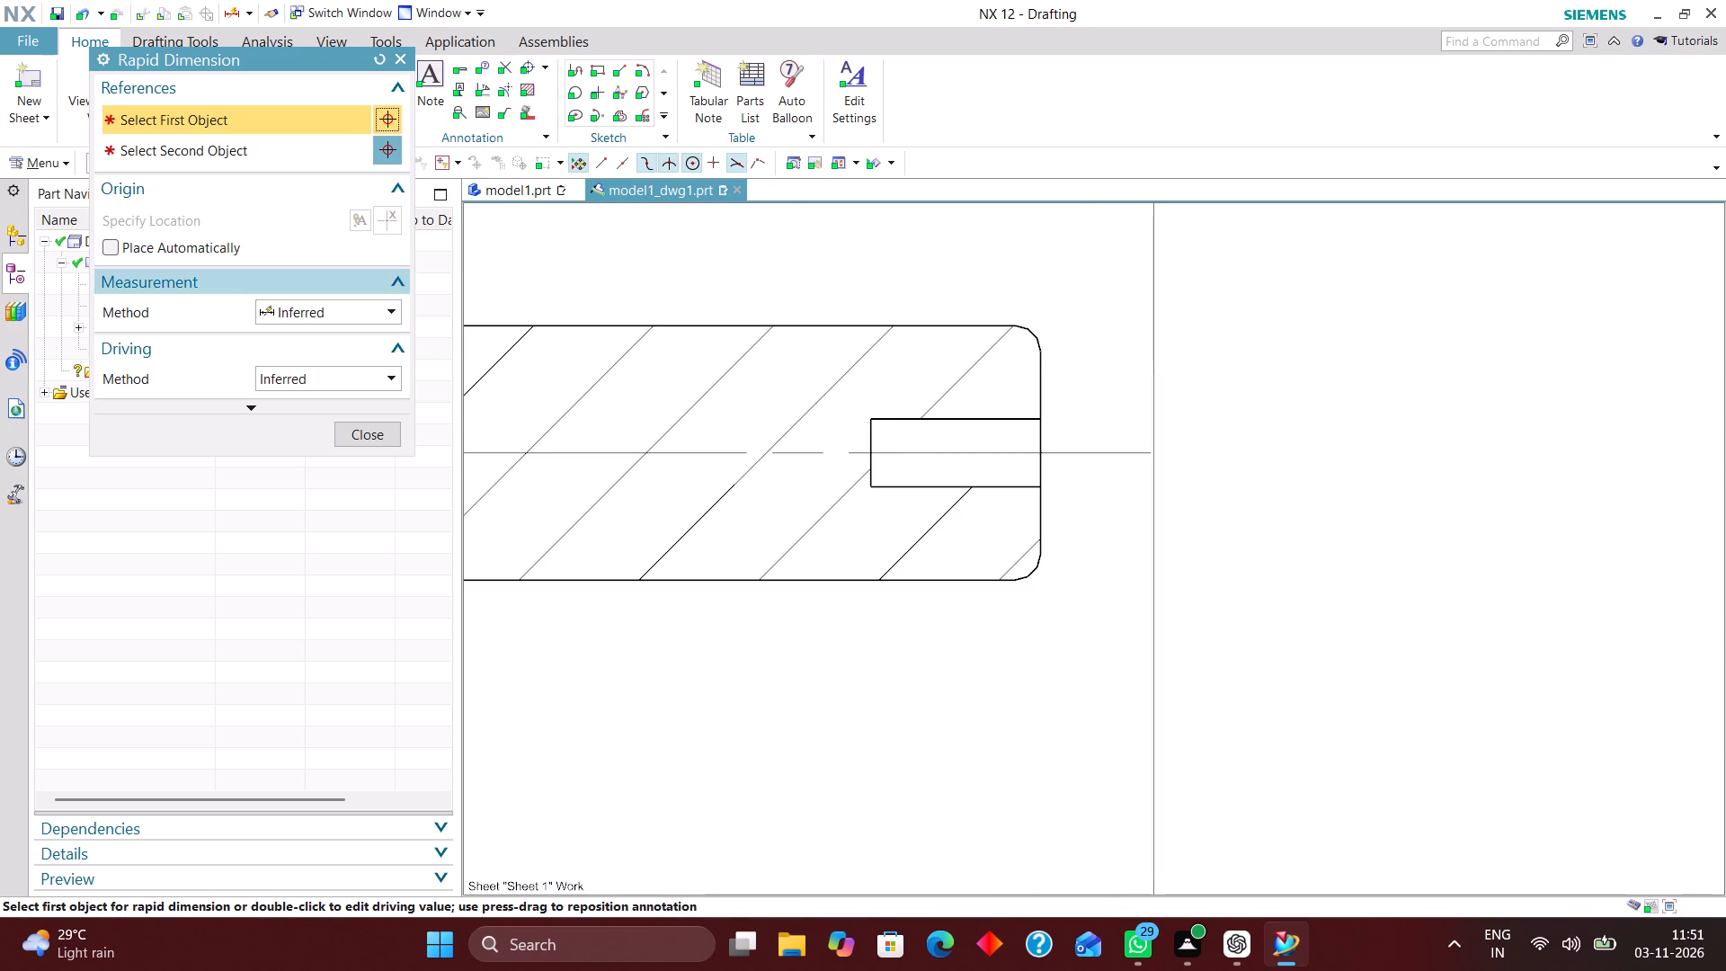
click(1017, 322)
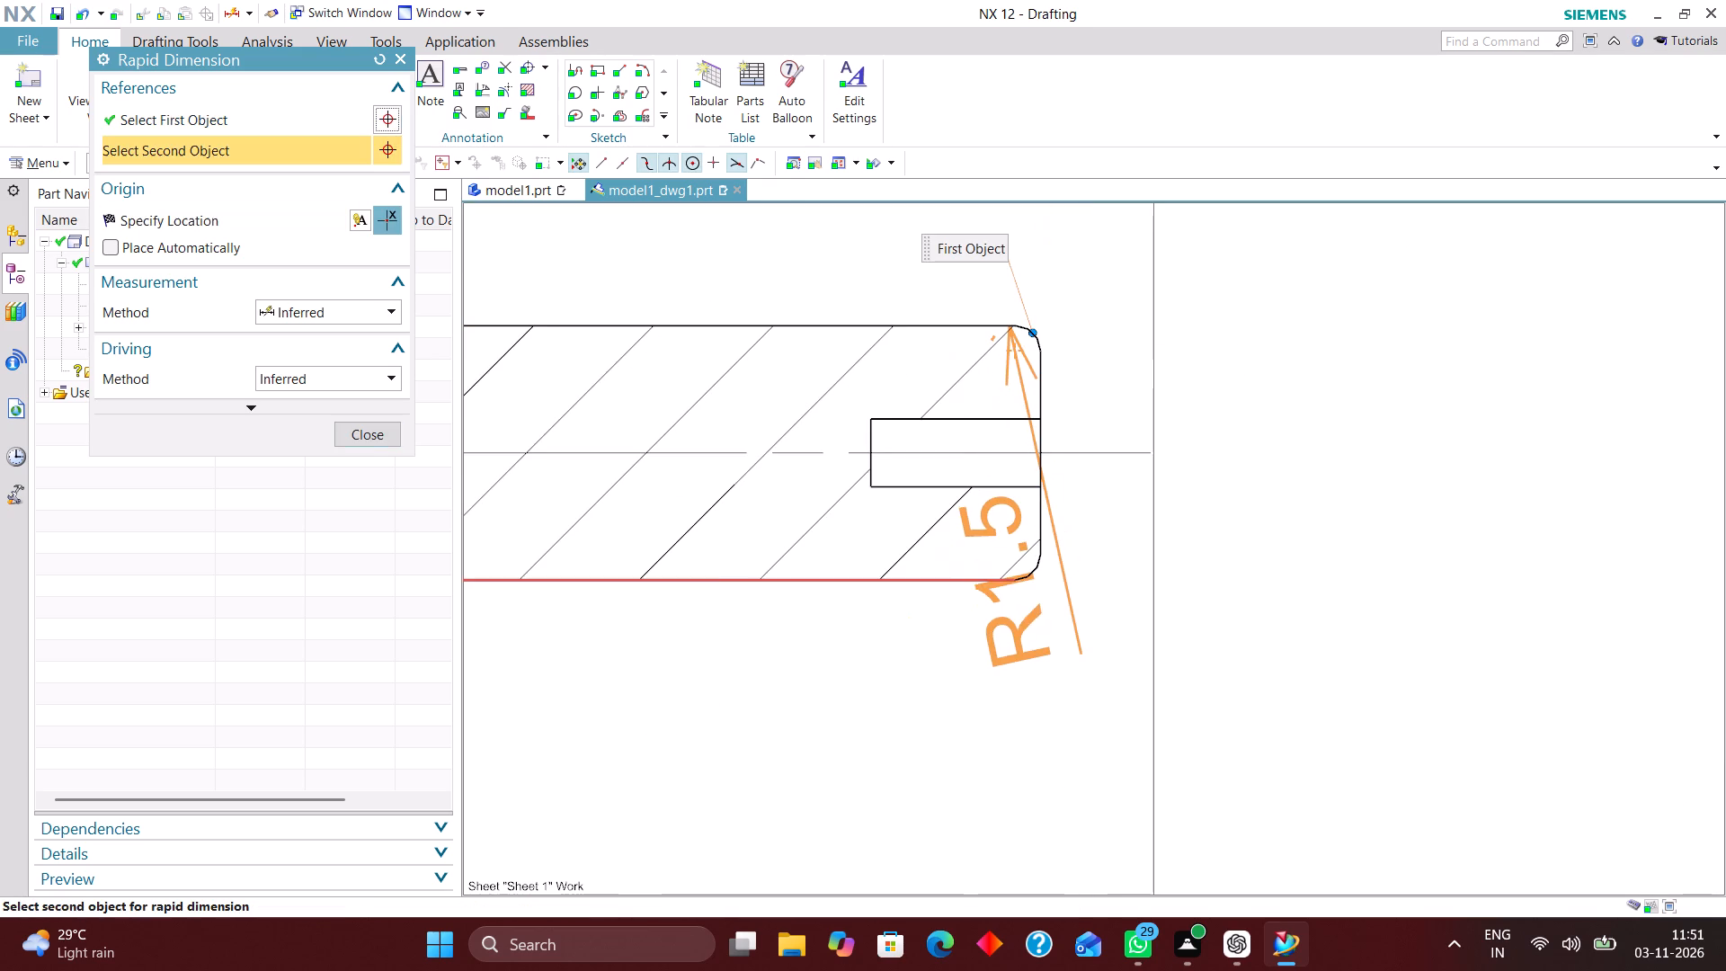
click(1002, 580)
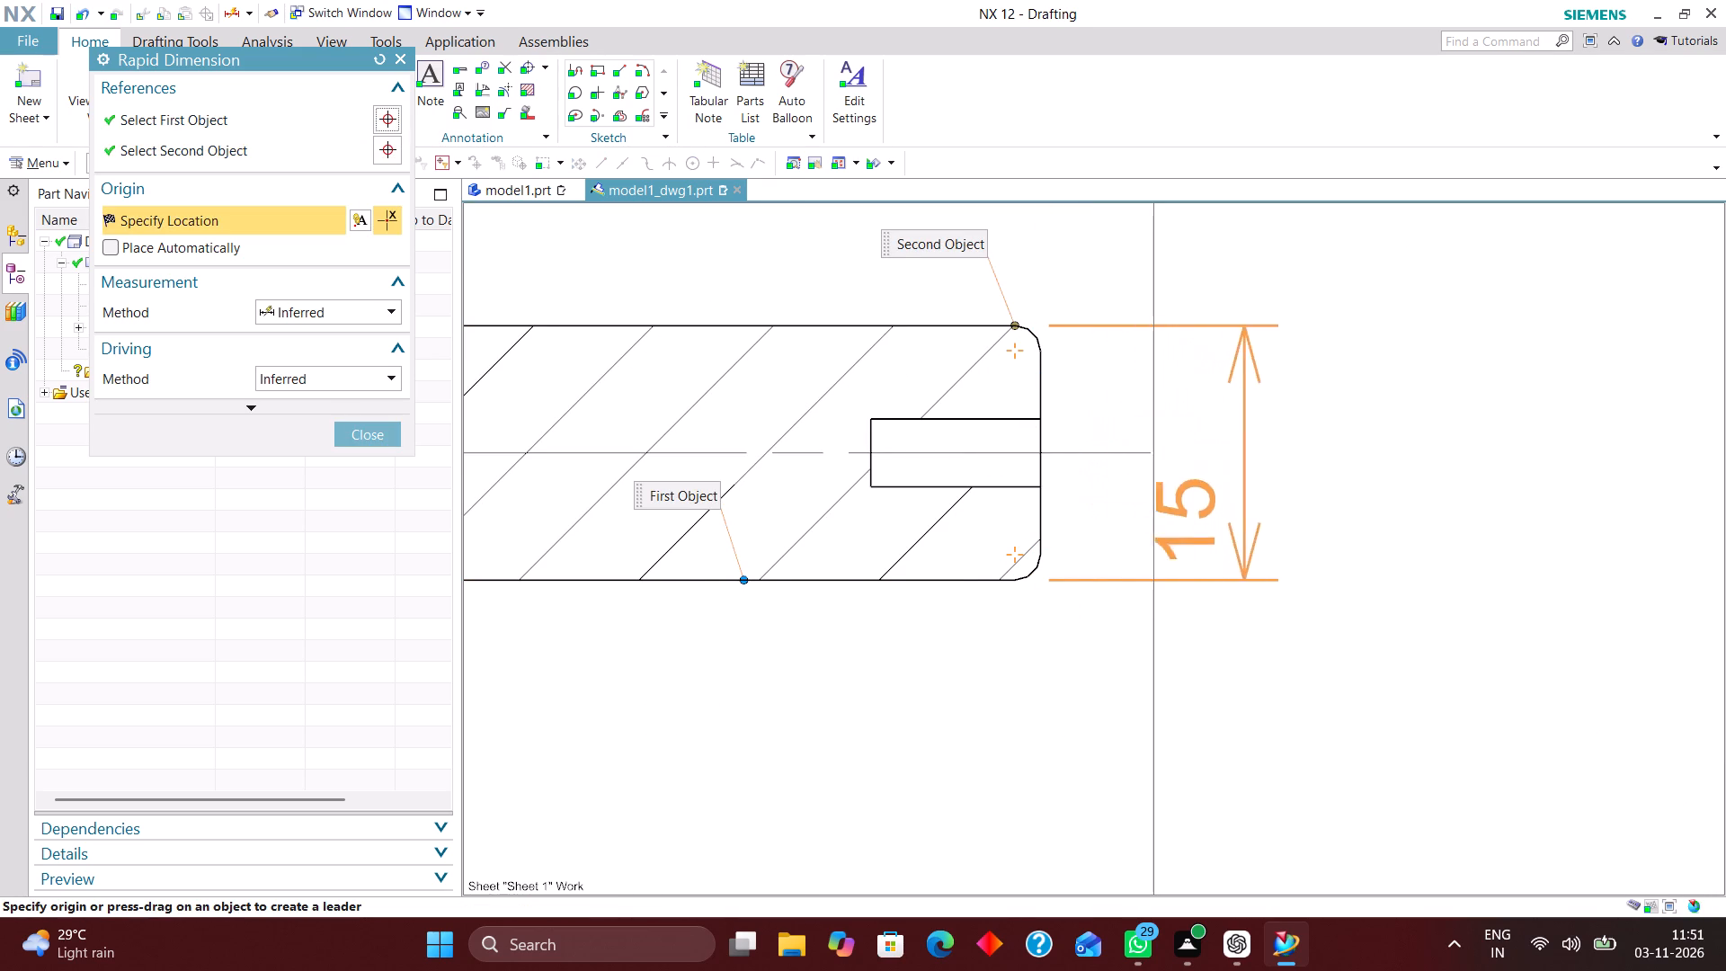
click(1400, 470)
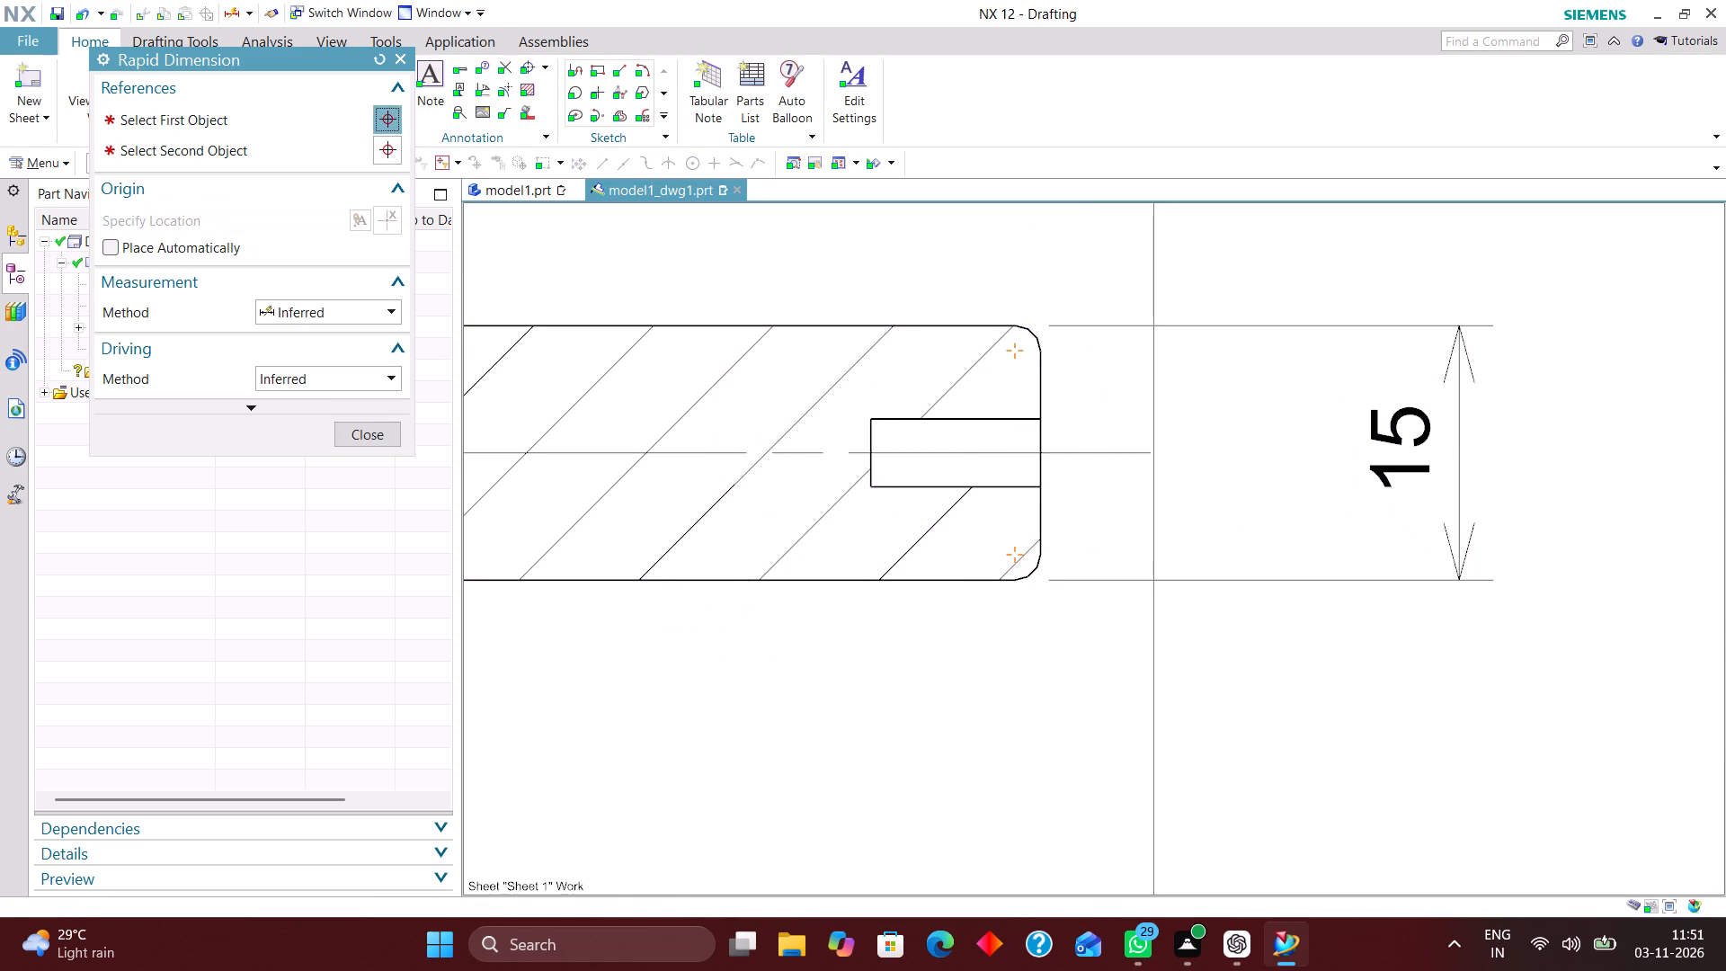
Add a horizontal Rapid Dimension in the top view for the length of the slotted portion up to the shaft's end face, placed below the shaft.
scroll(1310, 618, down, 6)
scroll(1185, 536, down, 3)
scroll(1228, 612, up, 5)
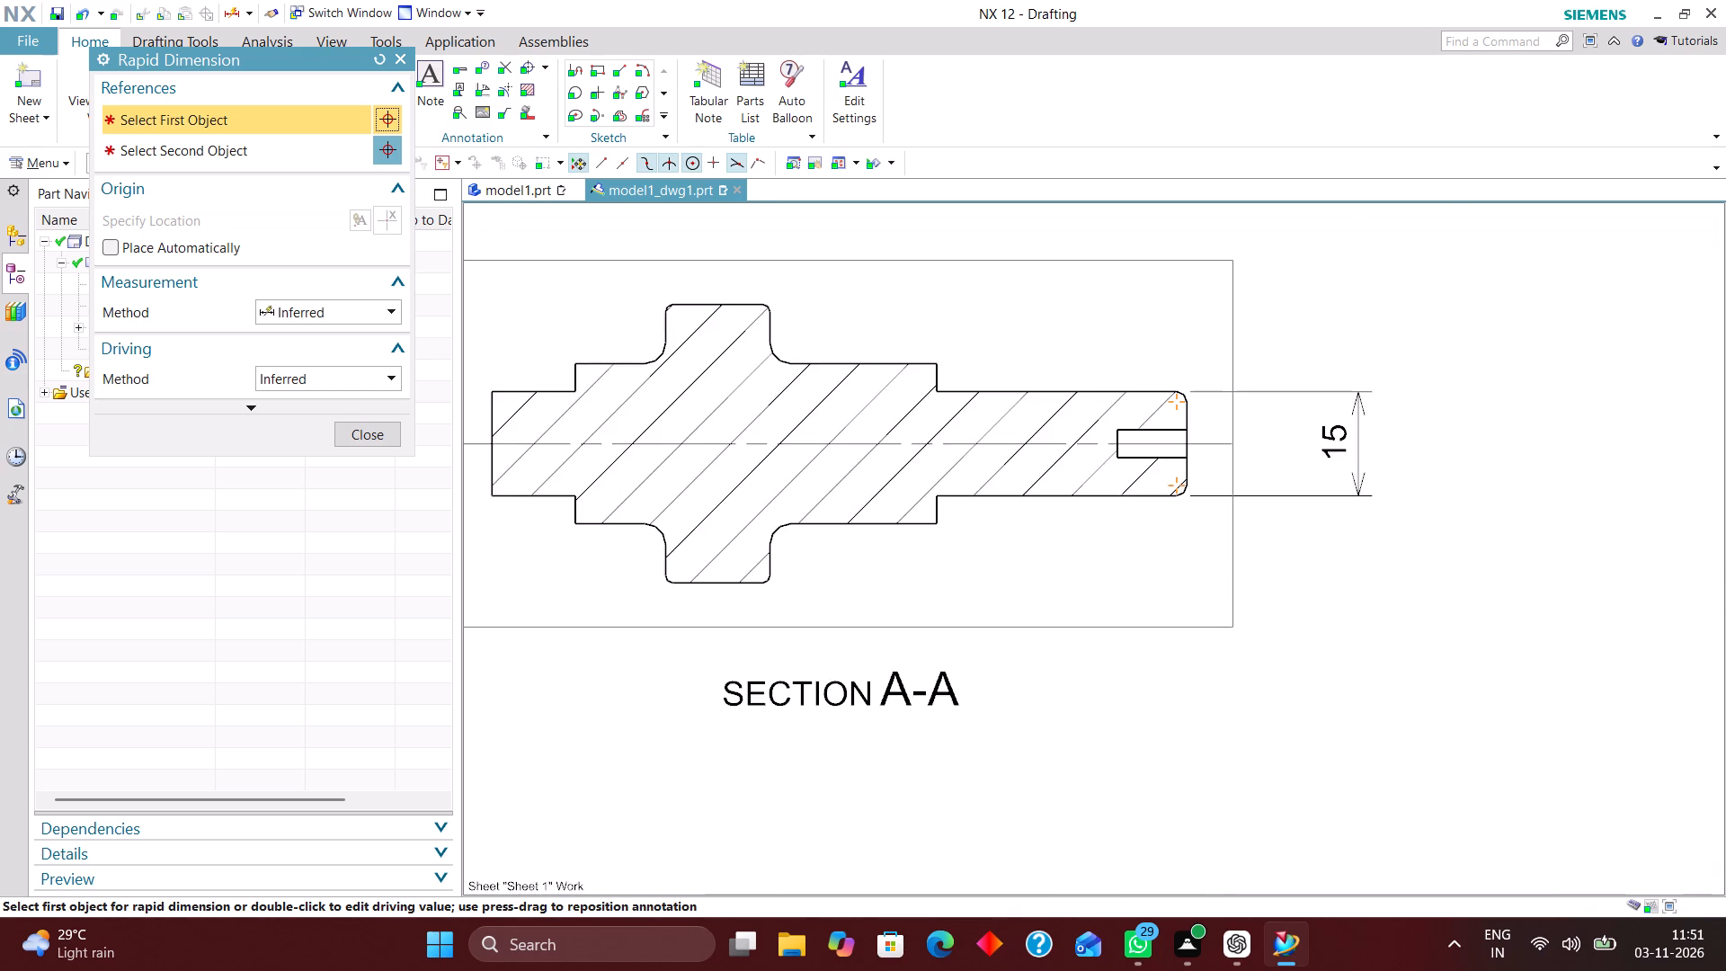
scroll(1149, 701, down, 2)
scroll(1098, 607, up, 4)
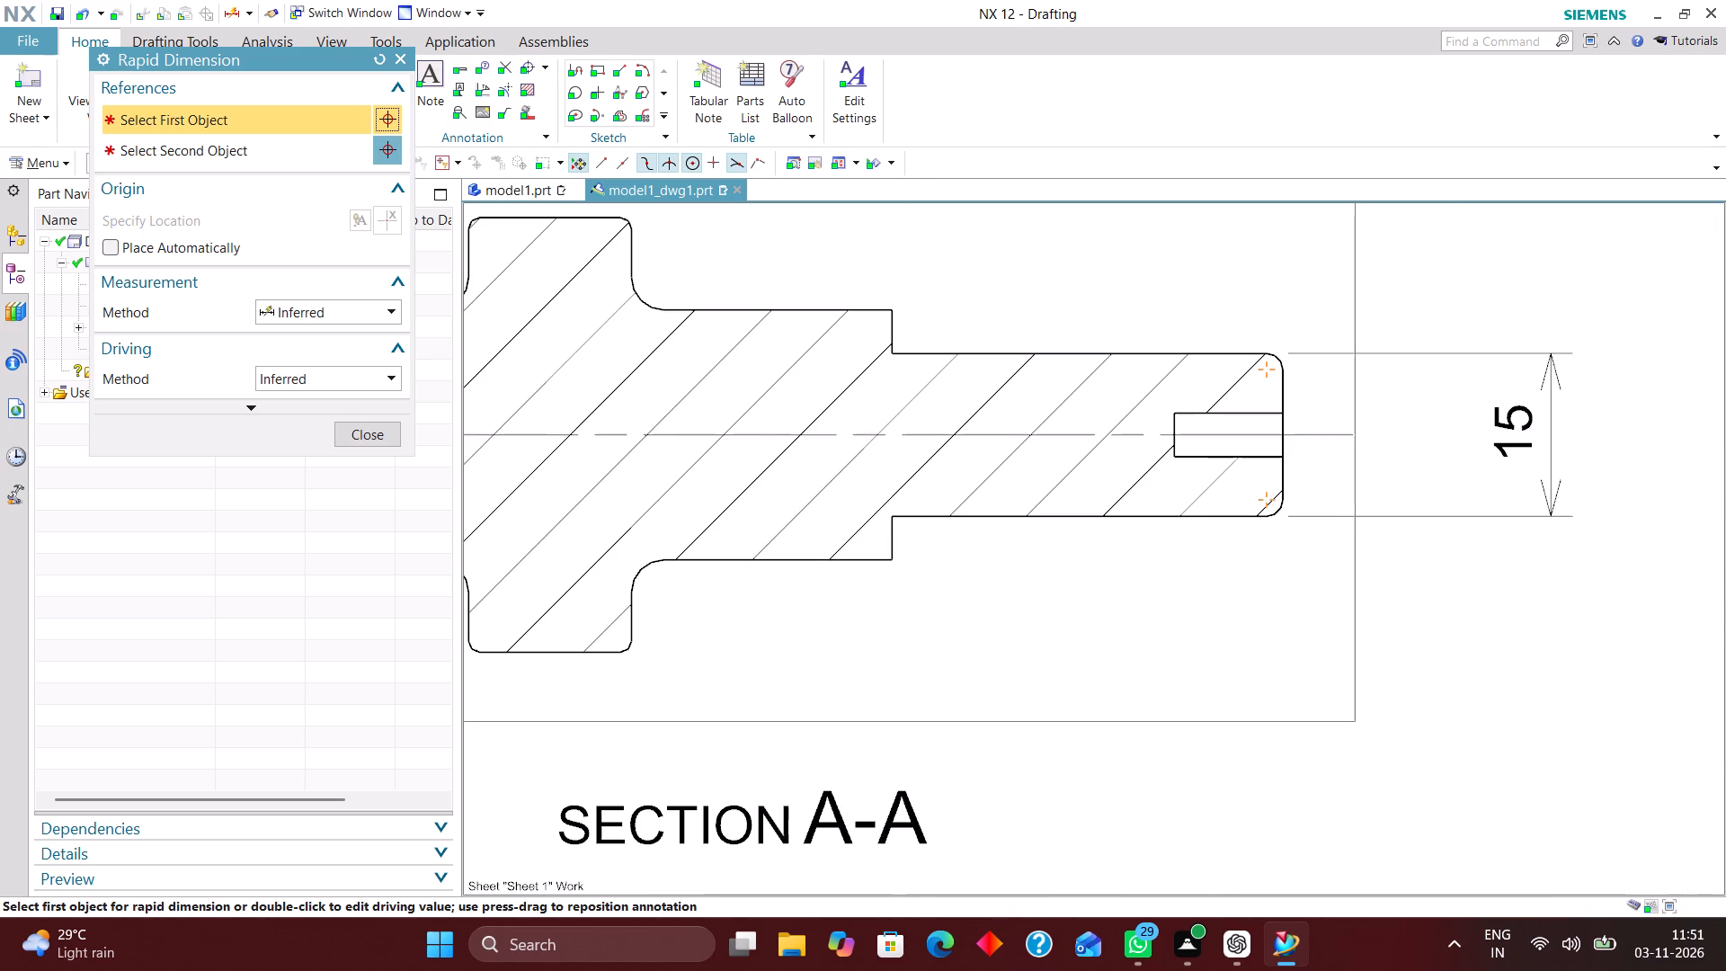
scroll(1048, 494, down, 7)
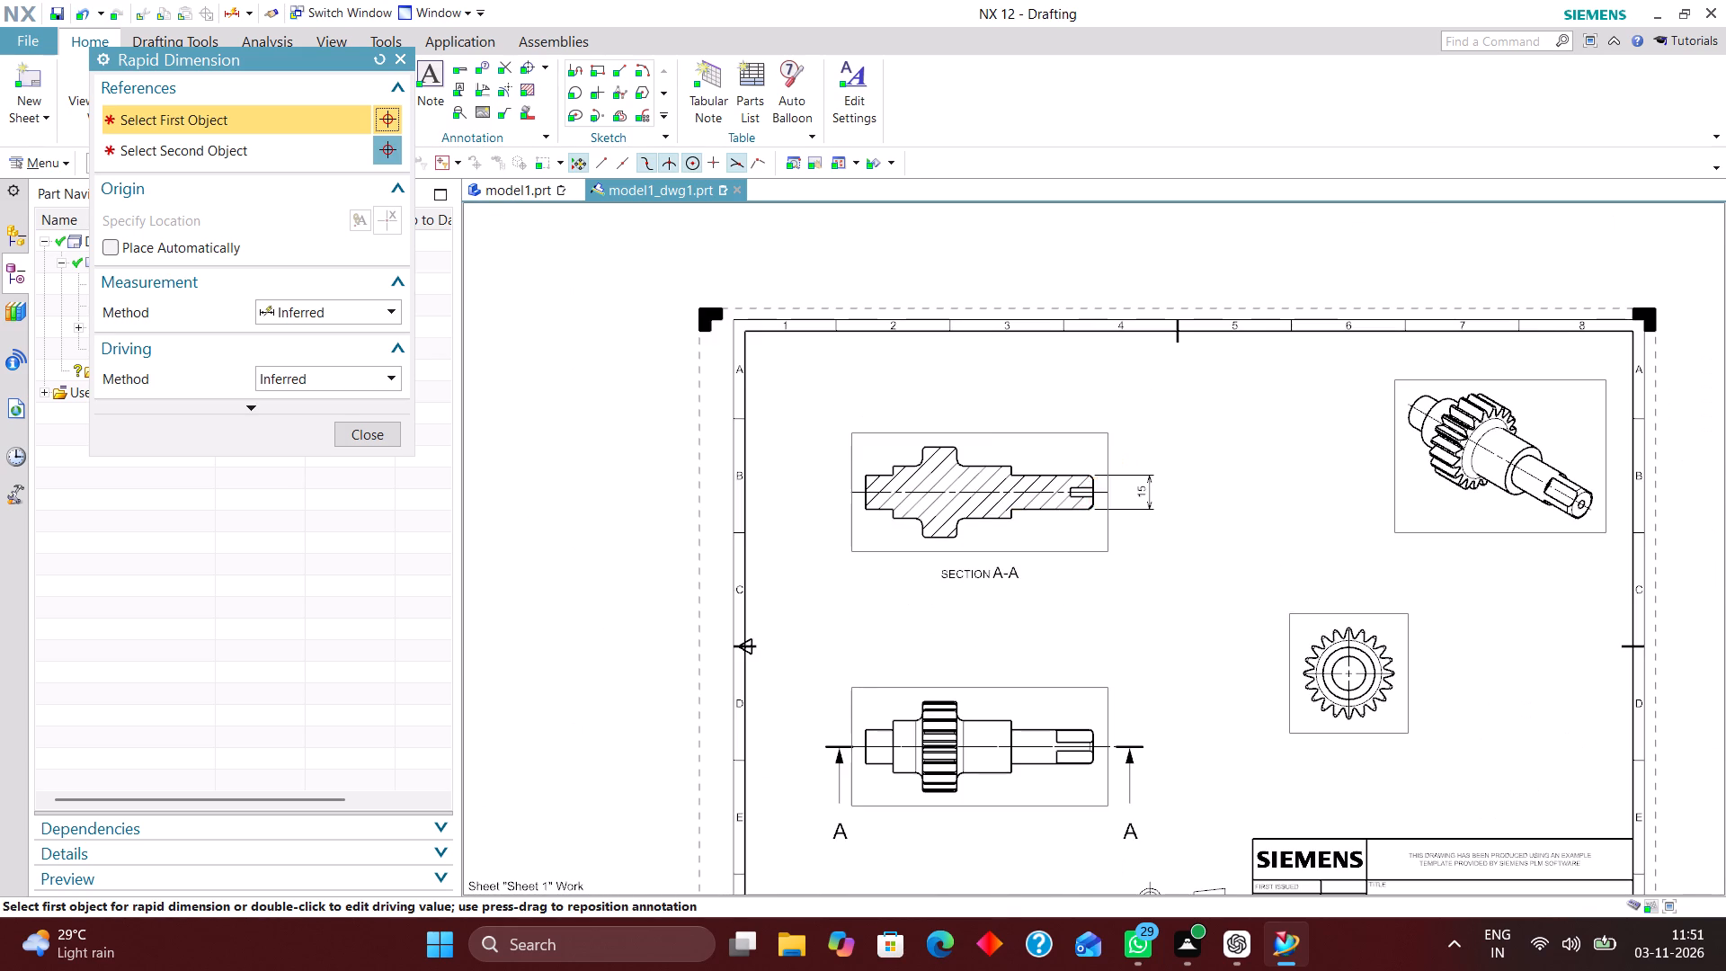
scroll(1072, 784, up, 11)
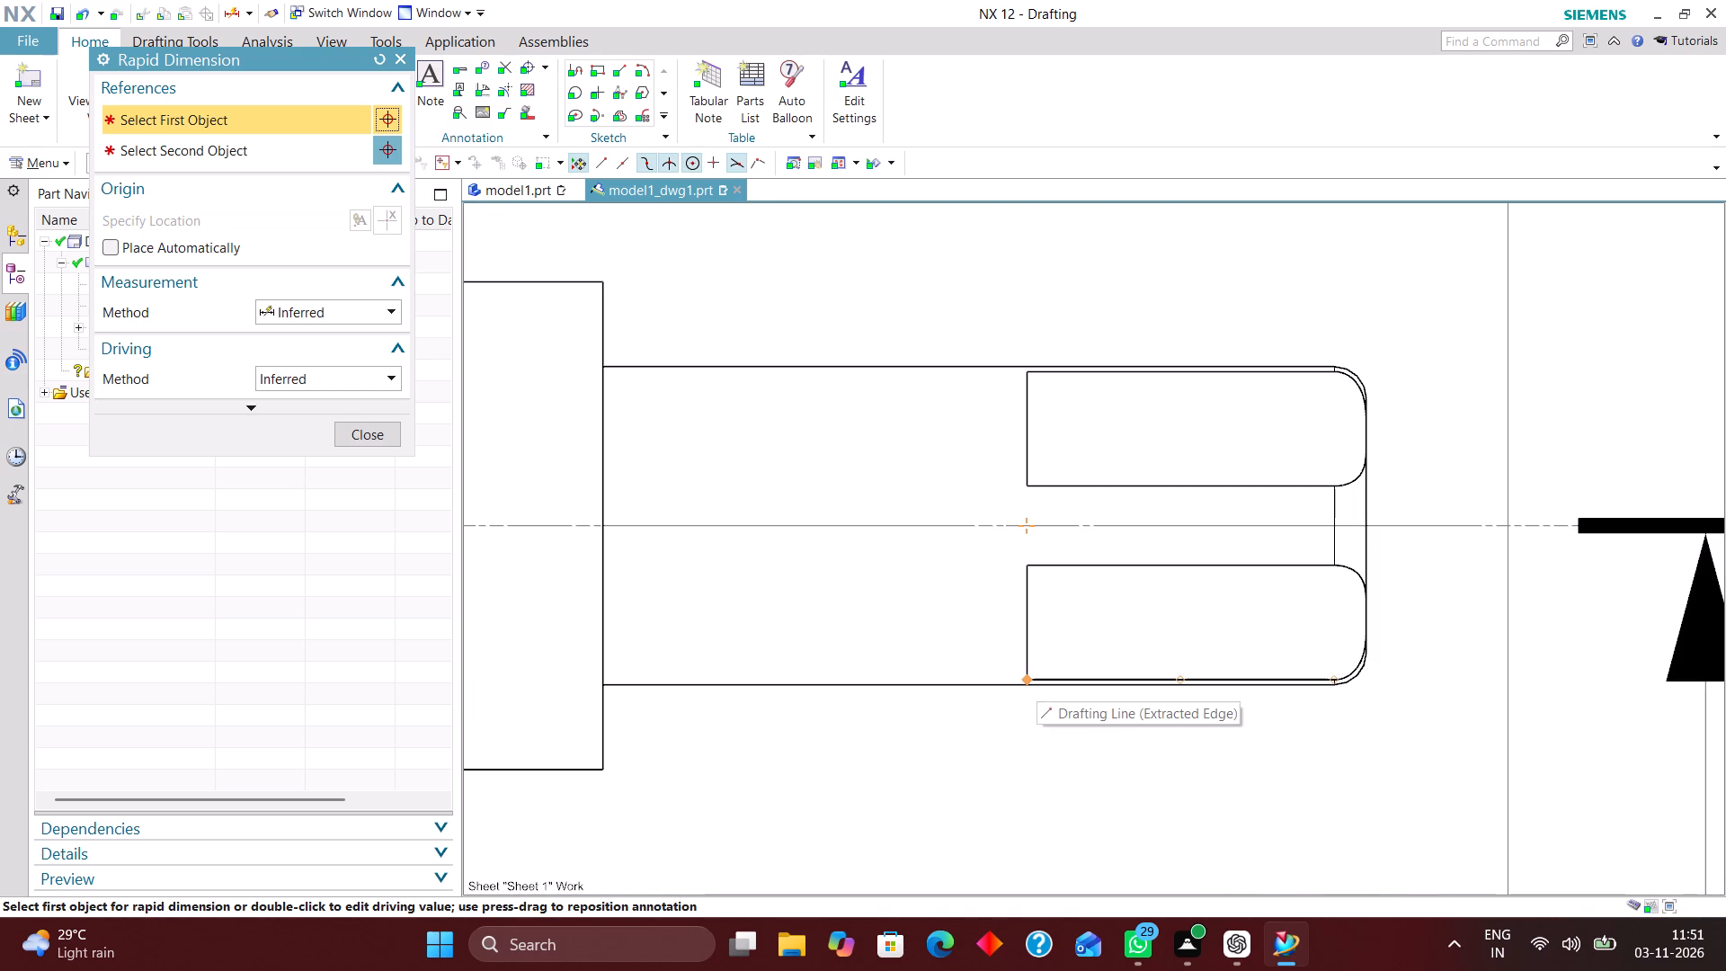
click(1033, 677)
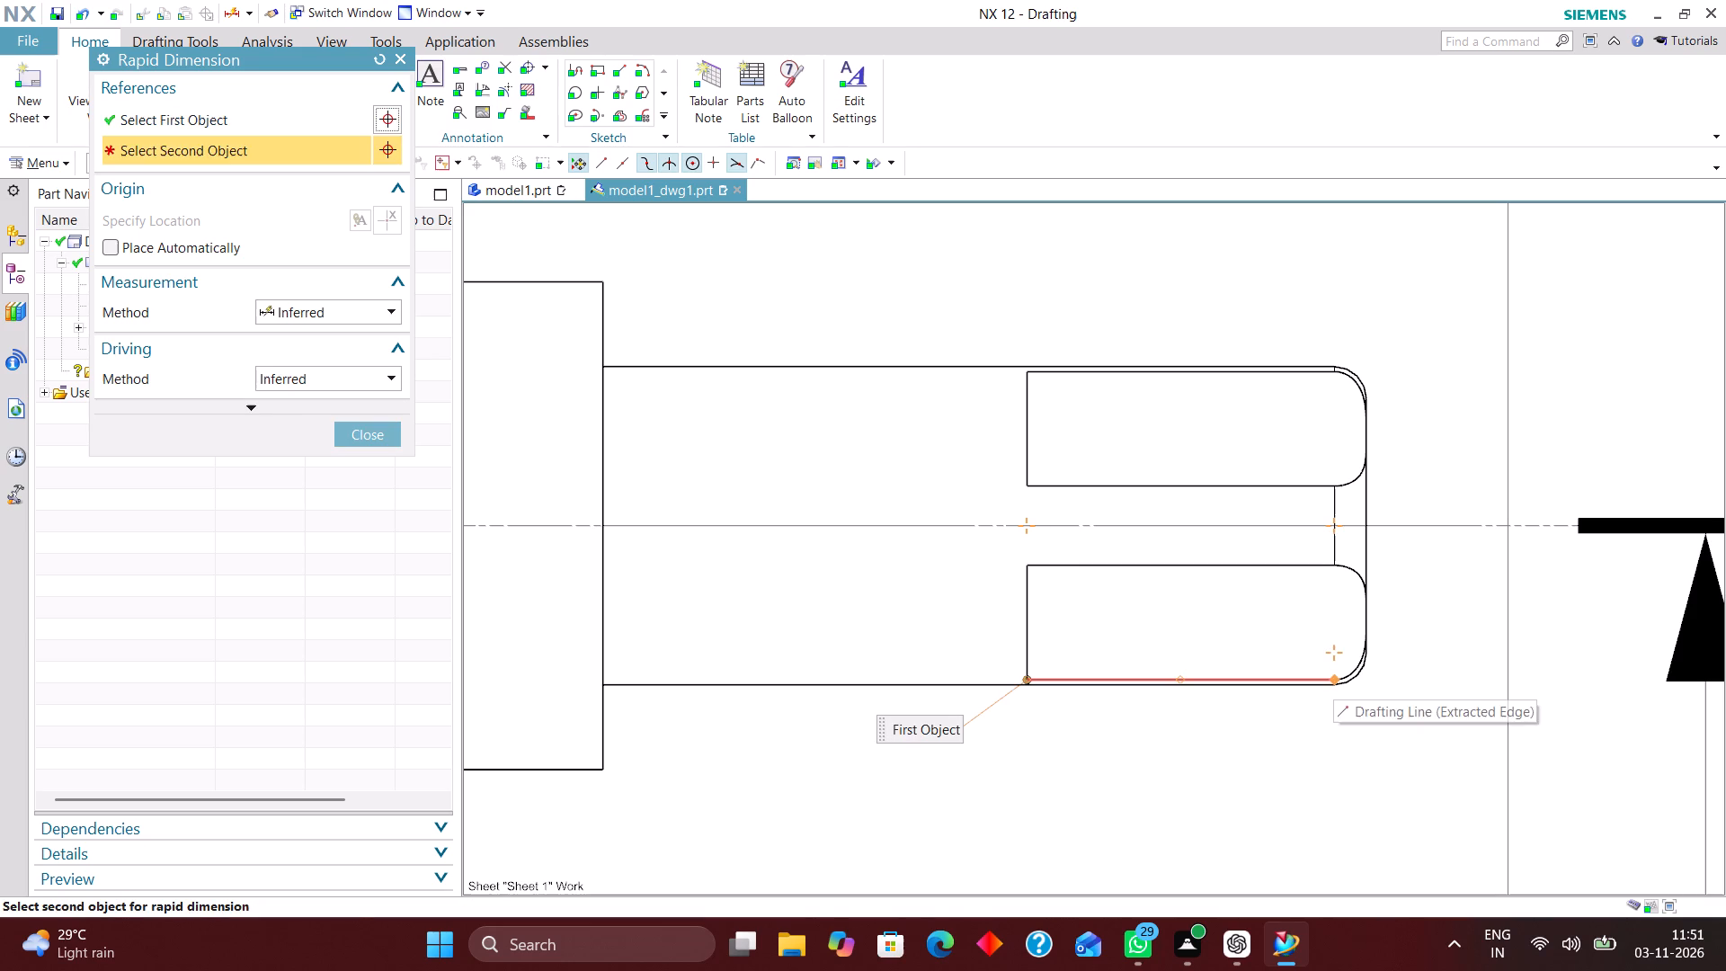
click(1334, 677)
scroll(1214, 738, down, 3)
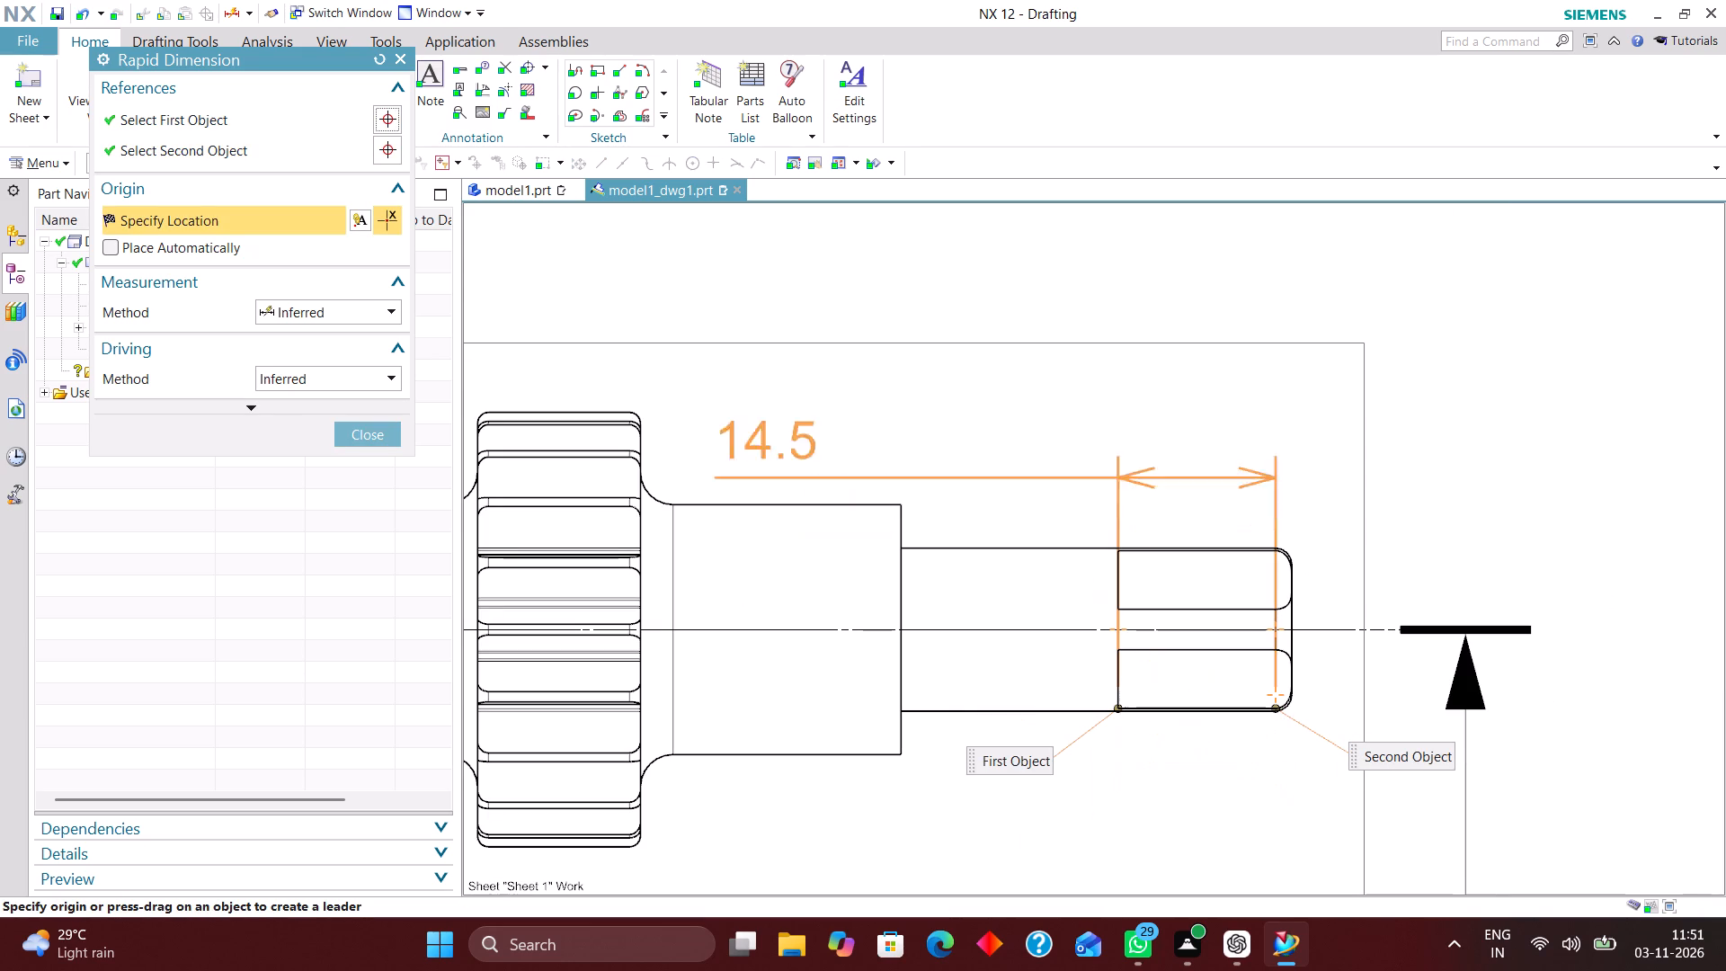
click(248, 156)
scroll(1312, 686, up, 6)
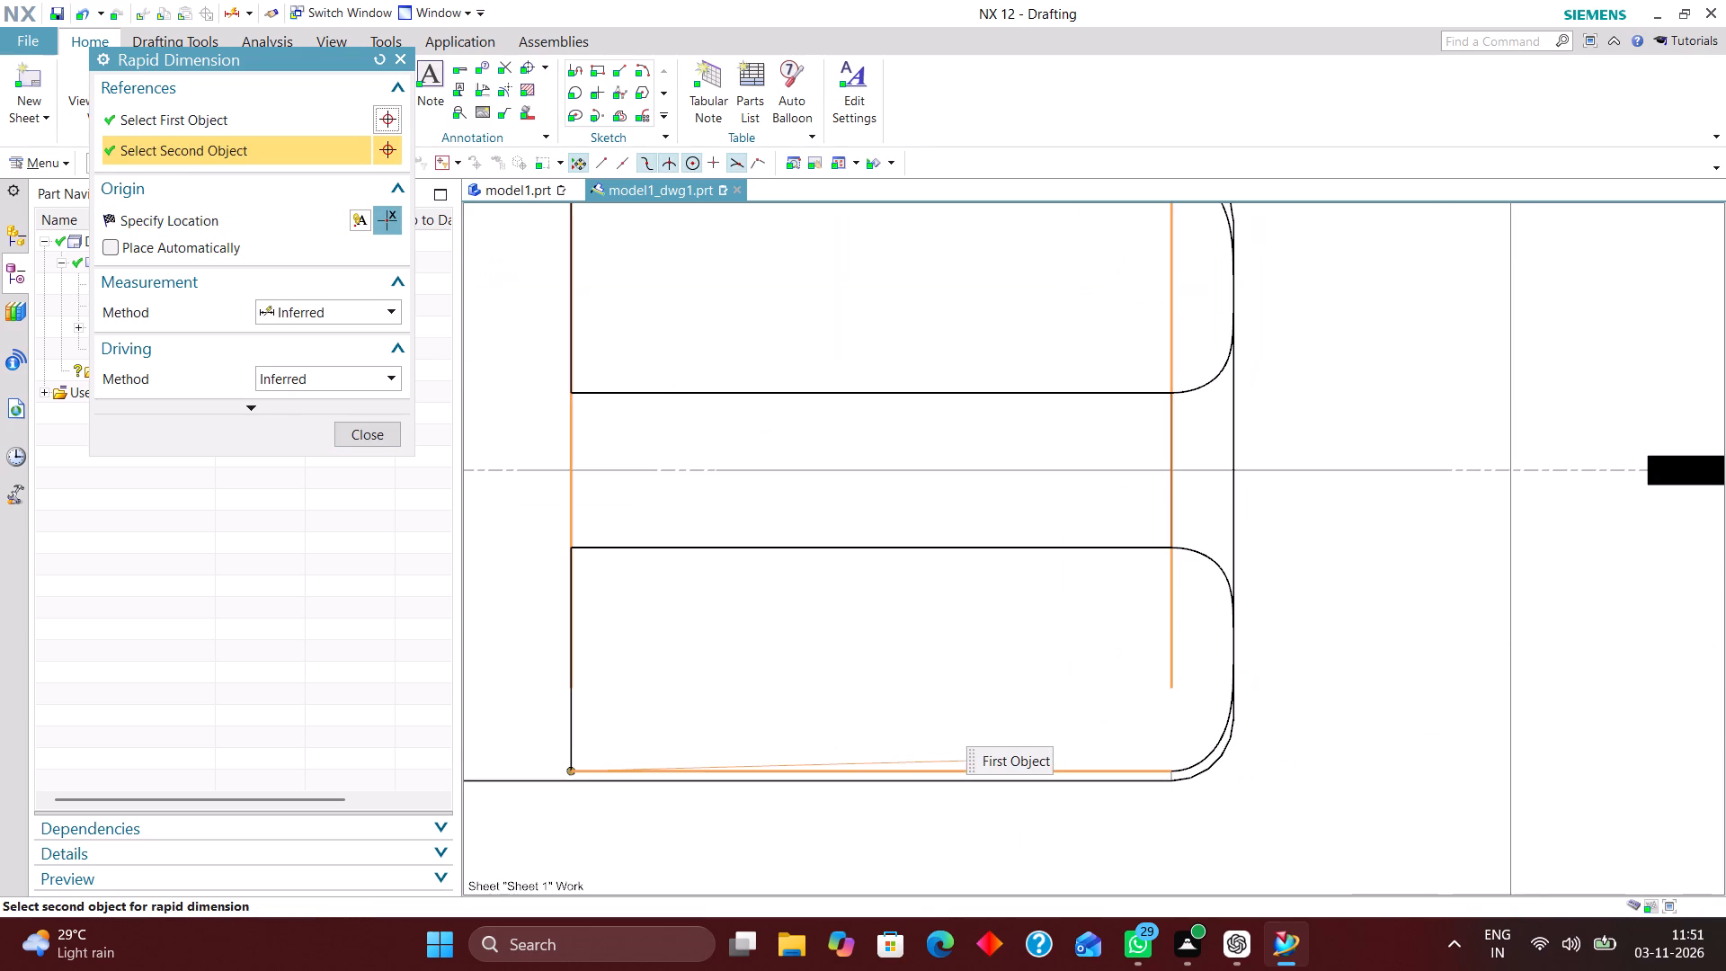
click(1237, 650)
scroll(1148, 526, down, 4)
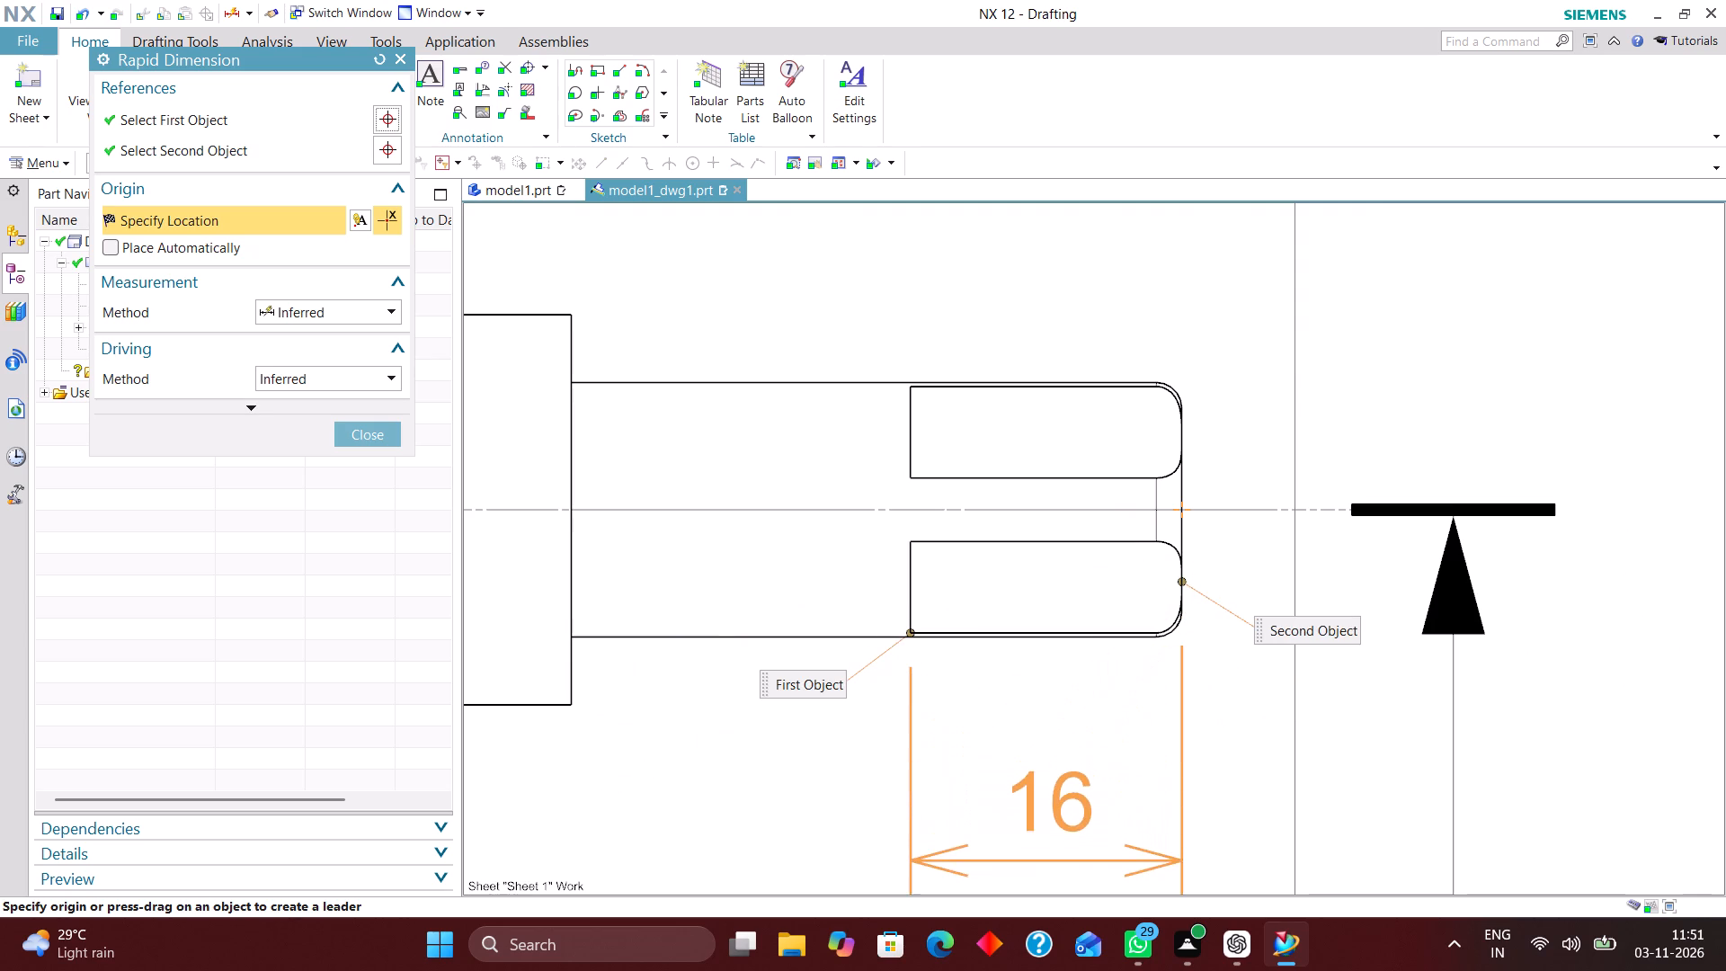
click(1063, 811)
Add a Radial dimension to the upper fillet between the gear and the longer shoulder in the top view, placed above the view.
scroll(1117, 715, down, 6)
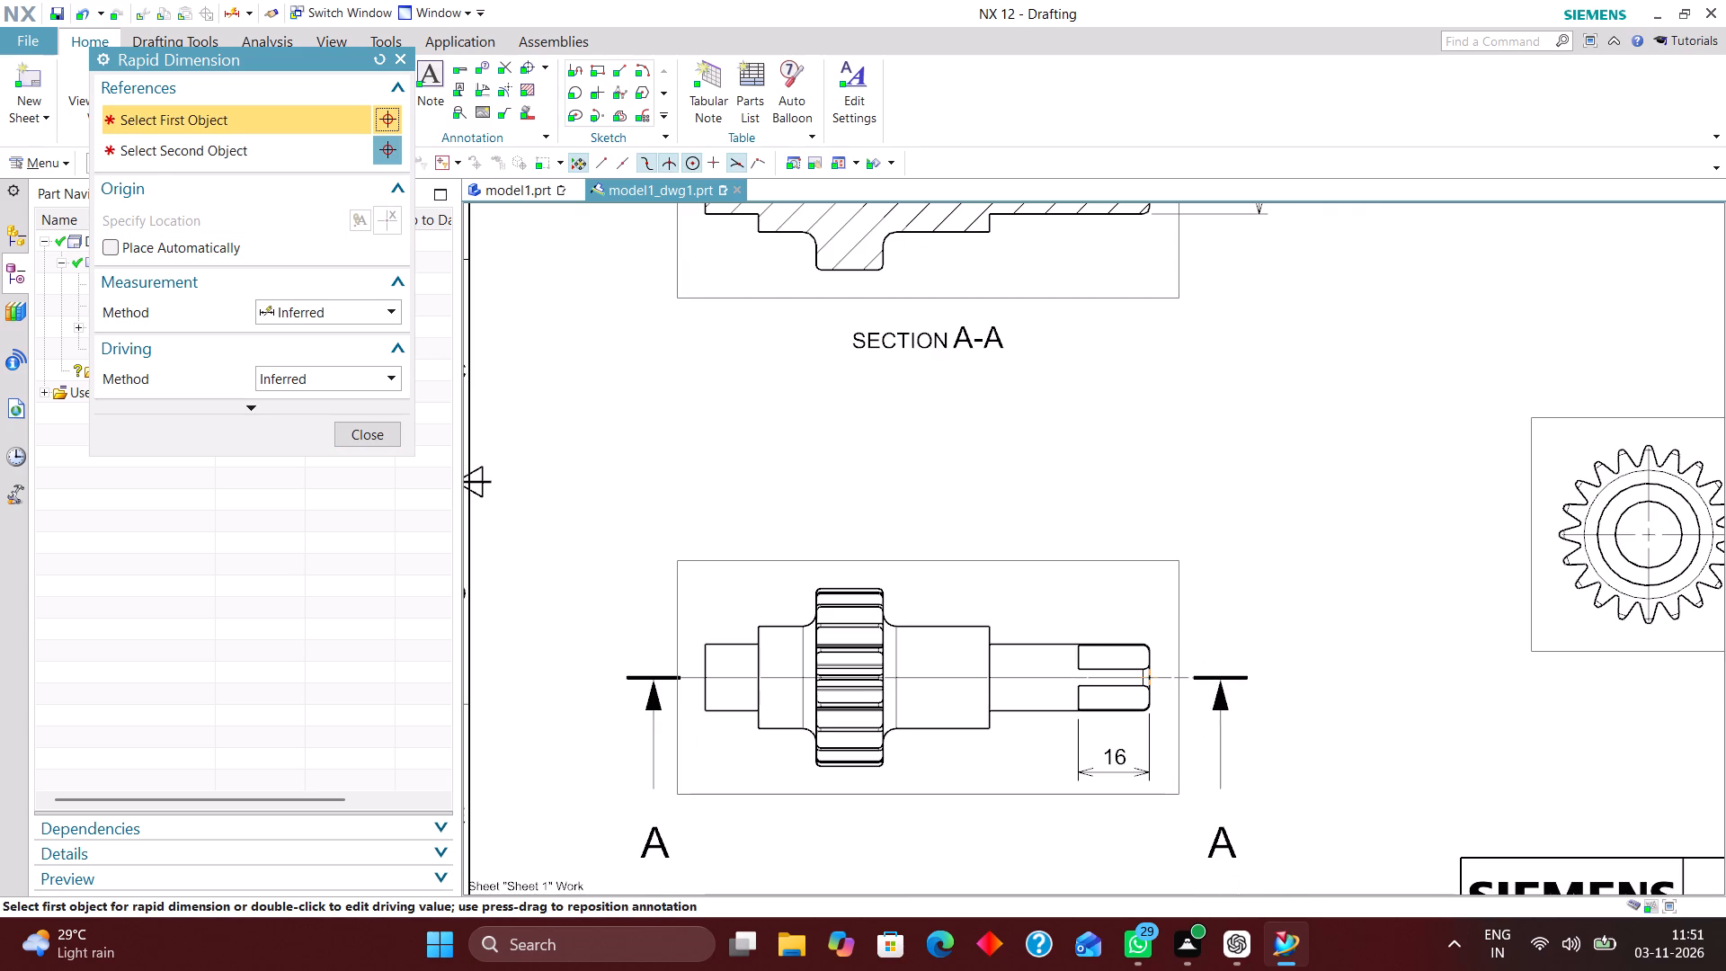
scroll(801, 690, up, 4)
scroll(841, 689, down, 2)
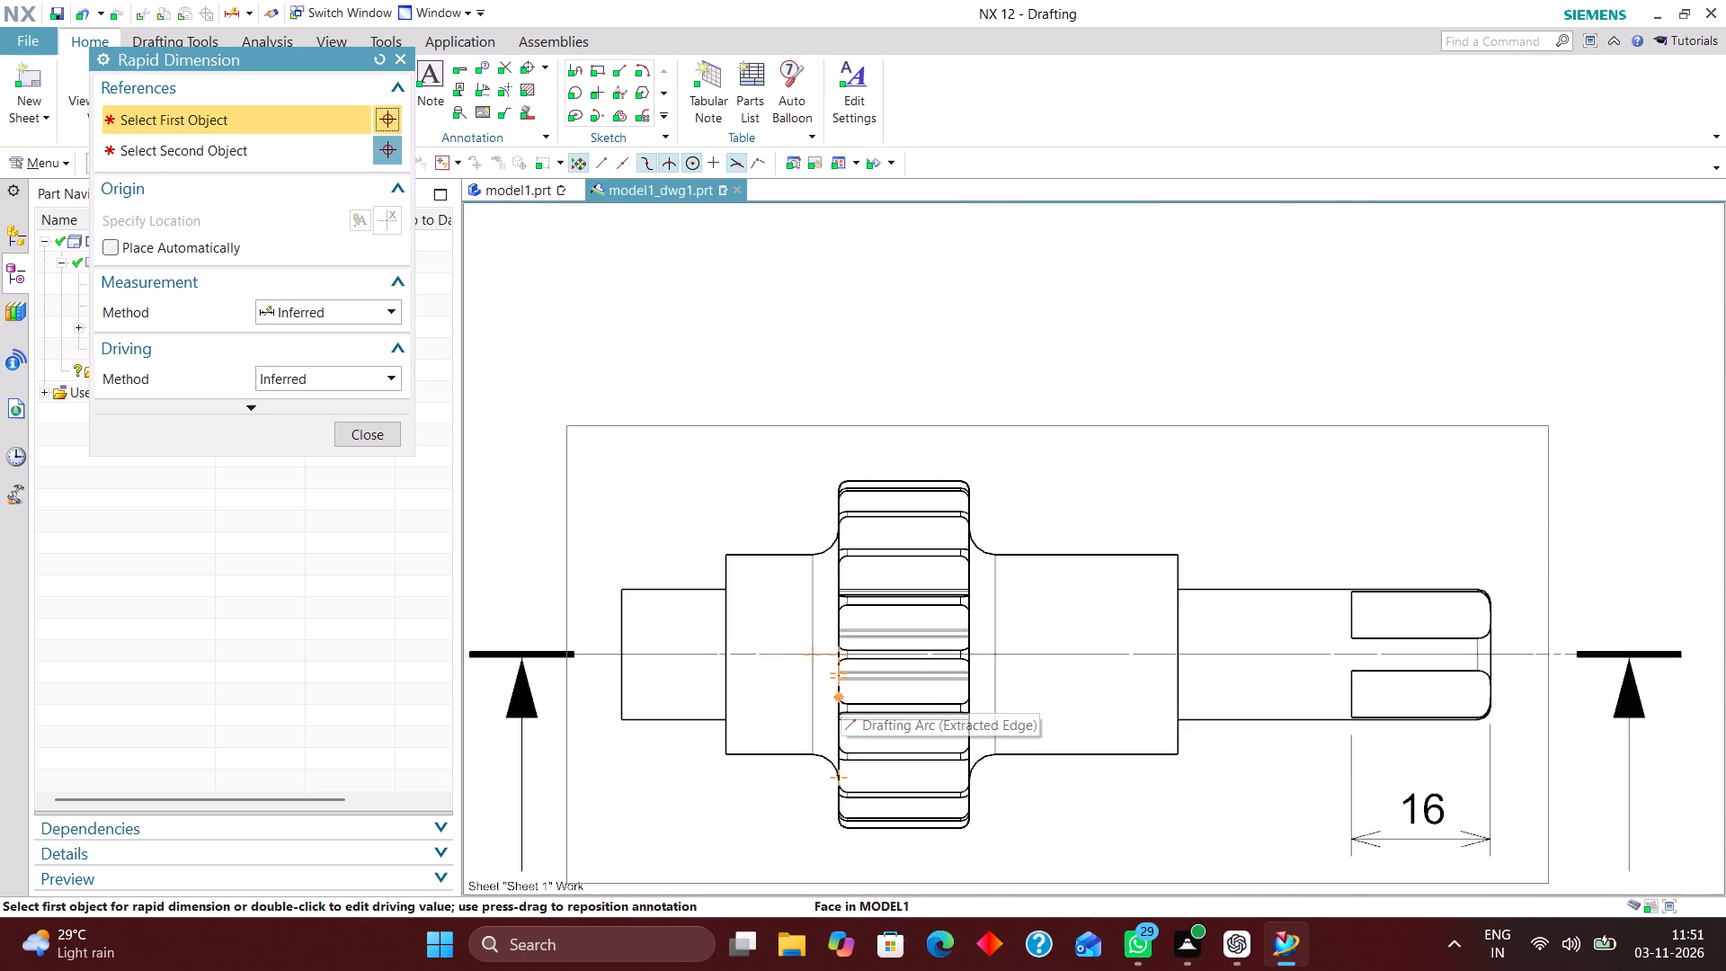
scroll(841, 690, down, 3)
scroll(885, 619, up, 7)
scroll(866, 647, down, 5)
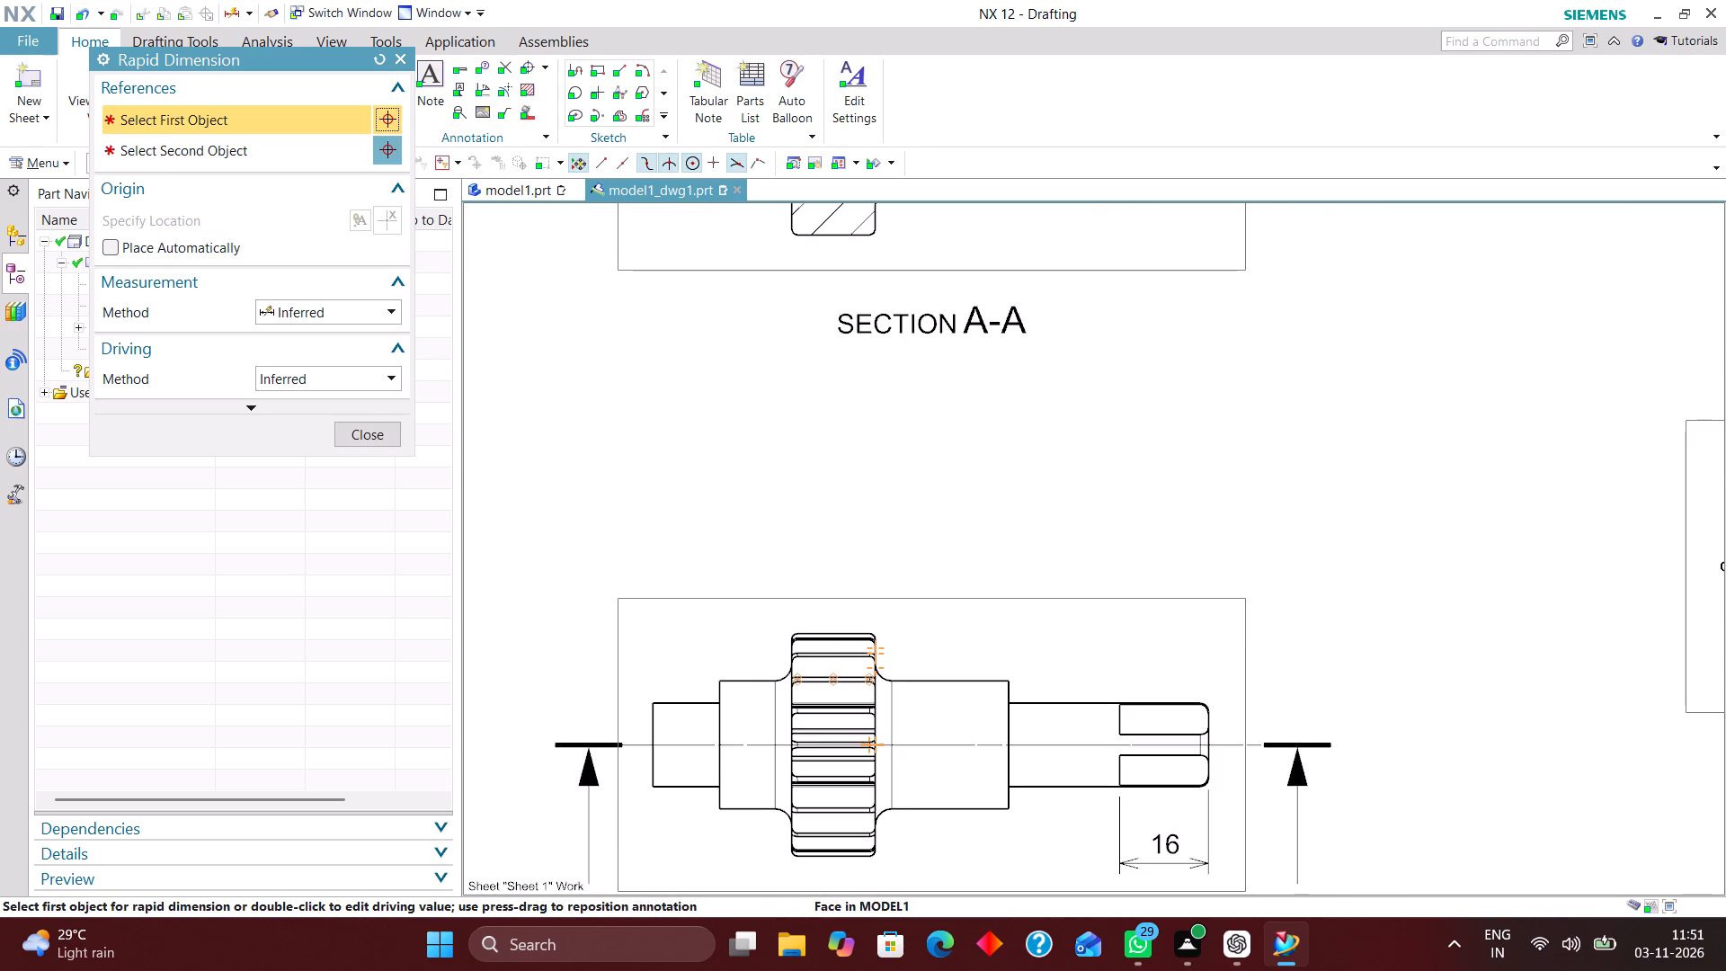
click(369, 320)
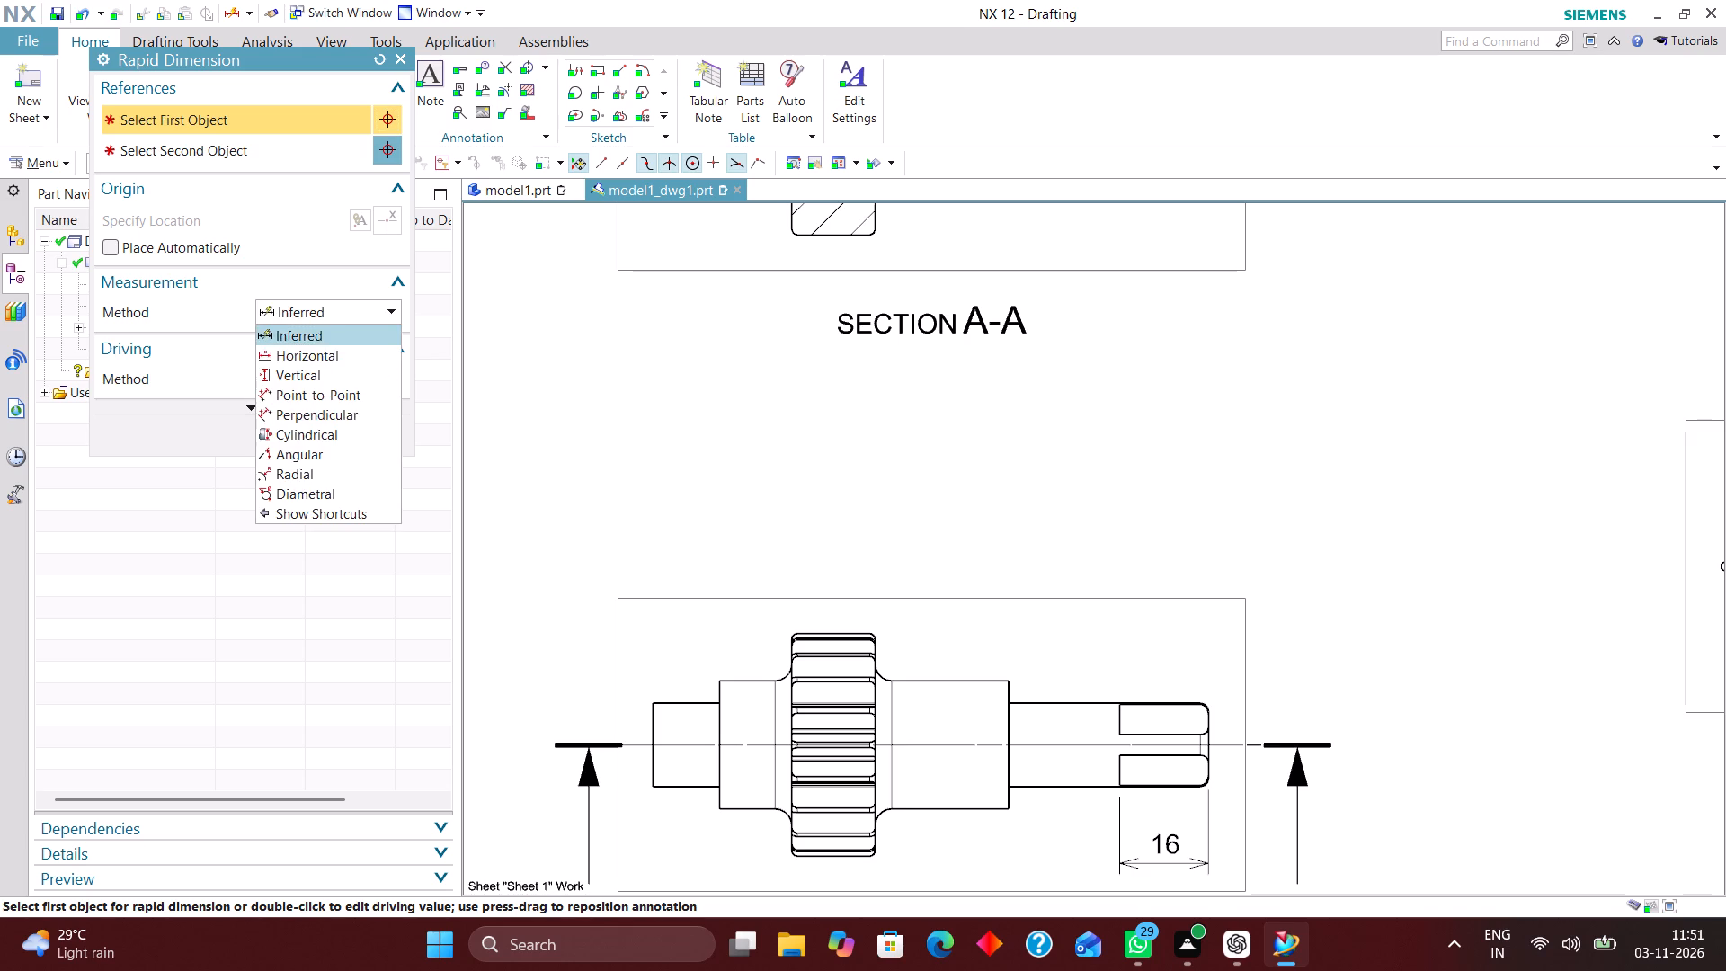
click(340, 485)
scroll(708, 620, up, 3)
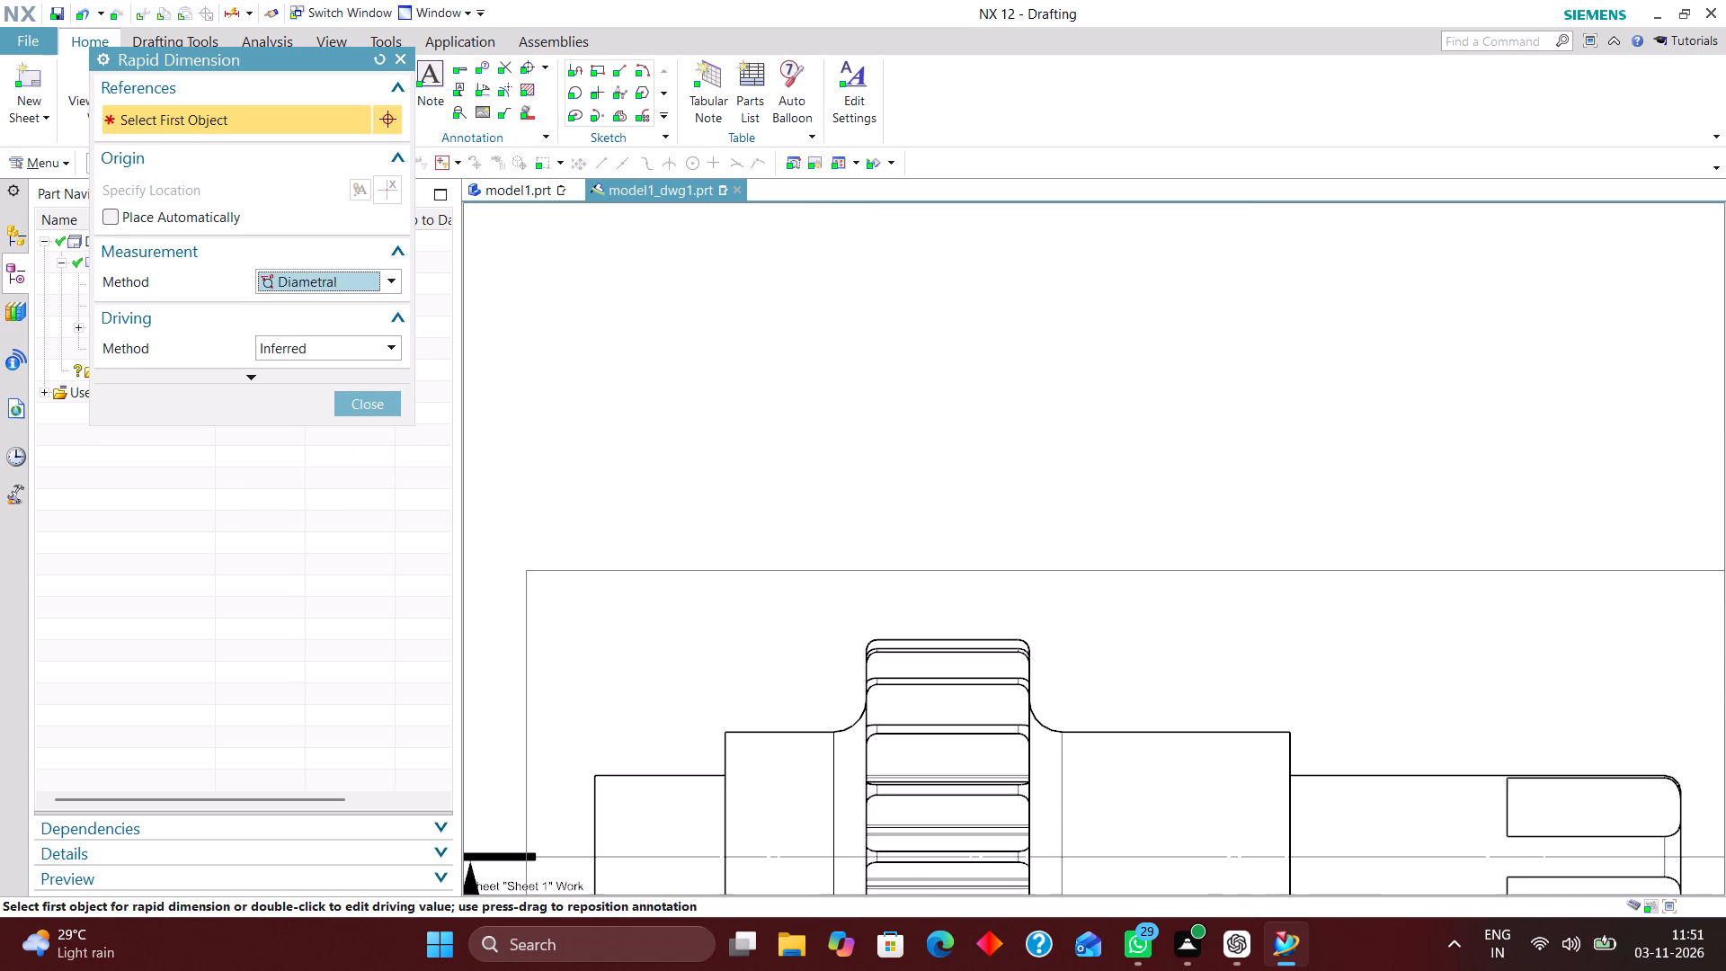
click(337, 290)
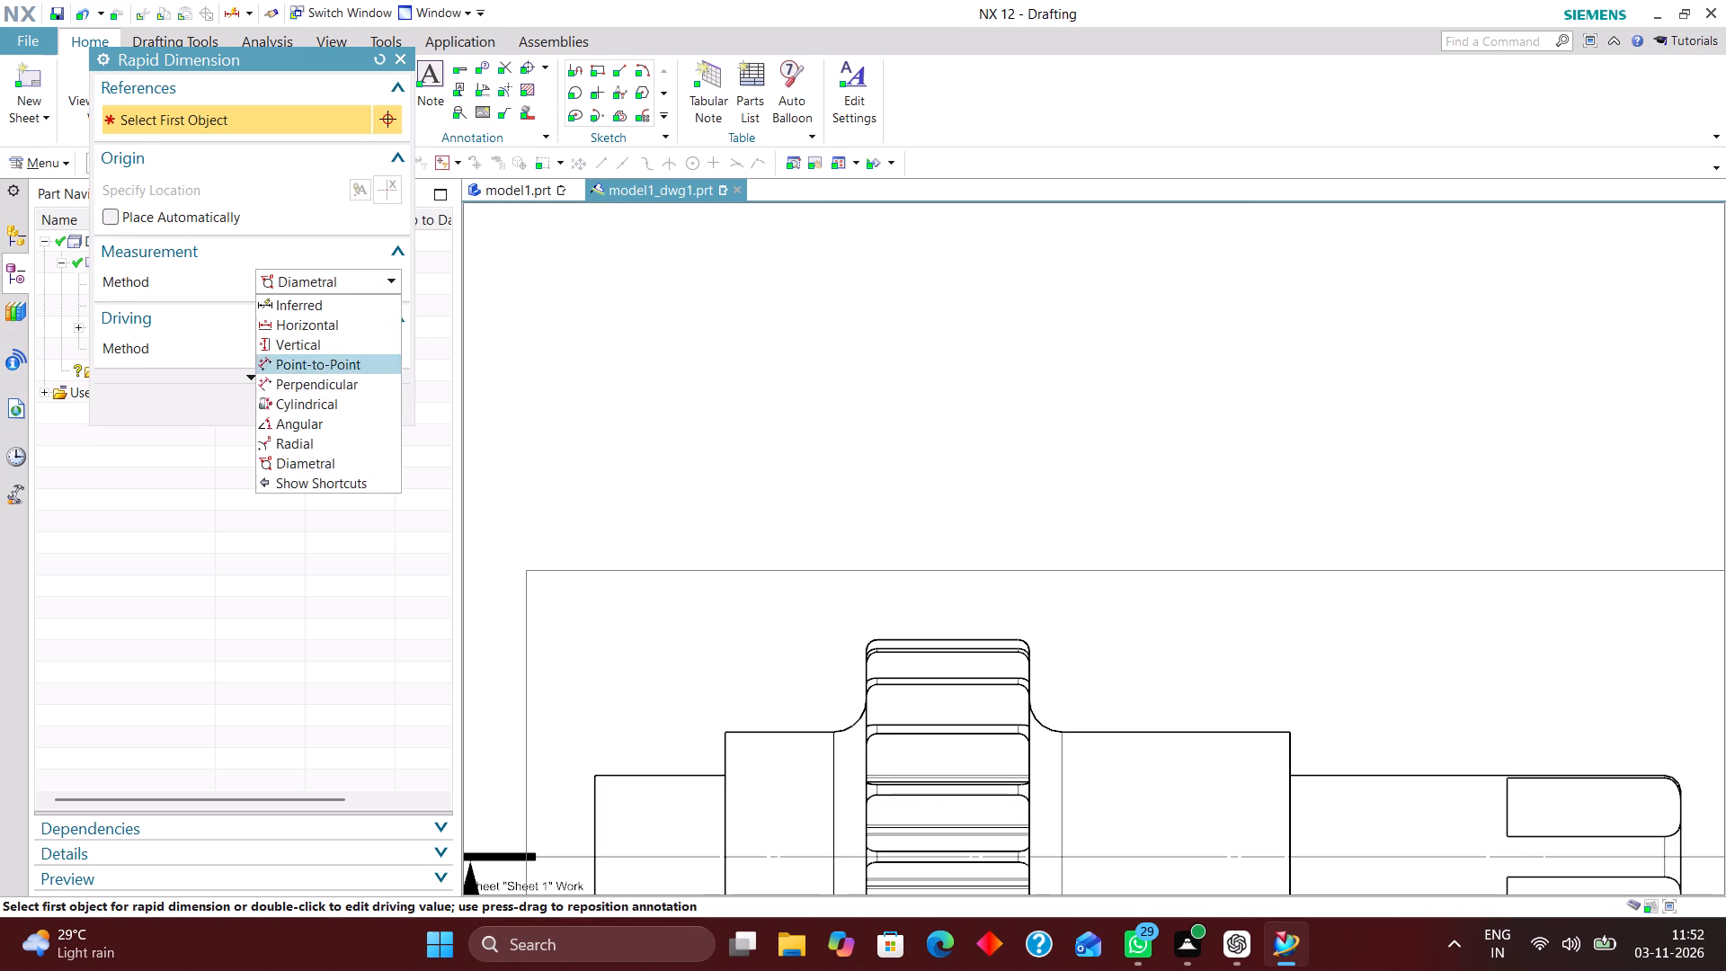
click(311, 437)
scroll(1110, 708, up, 2)
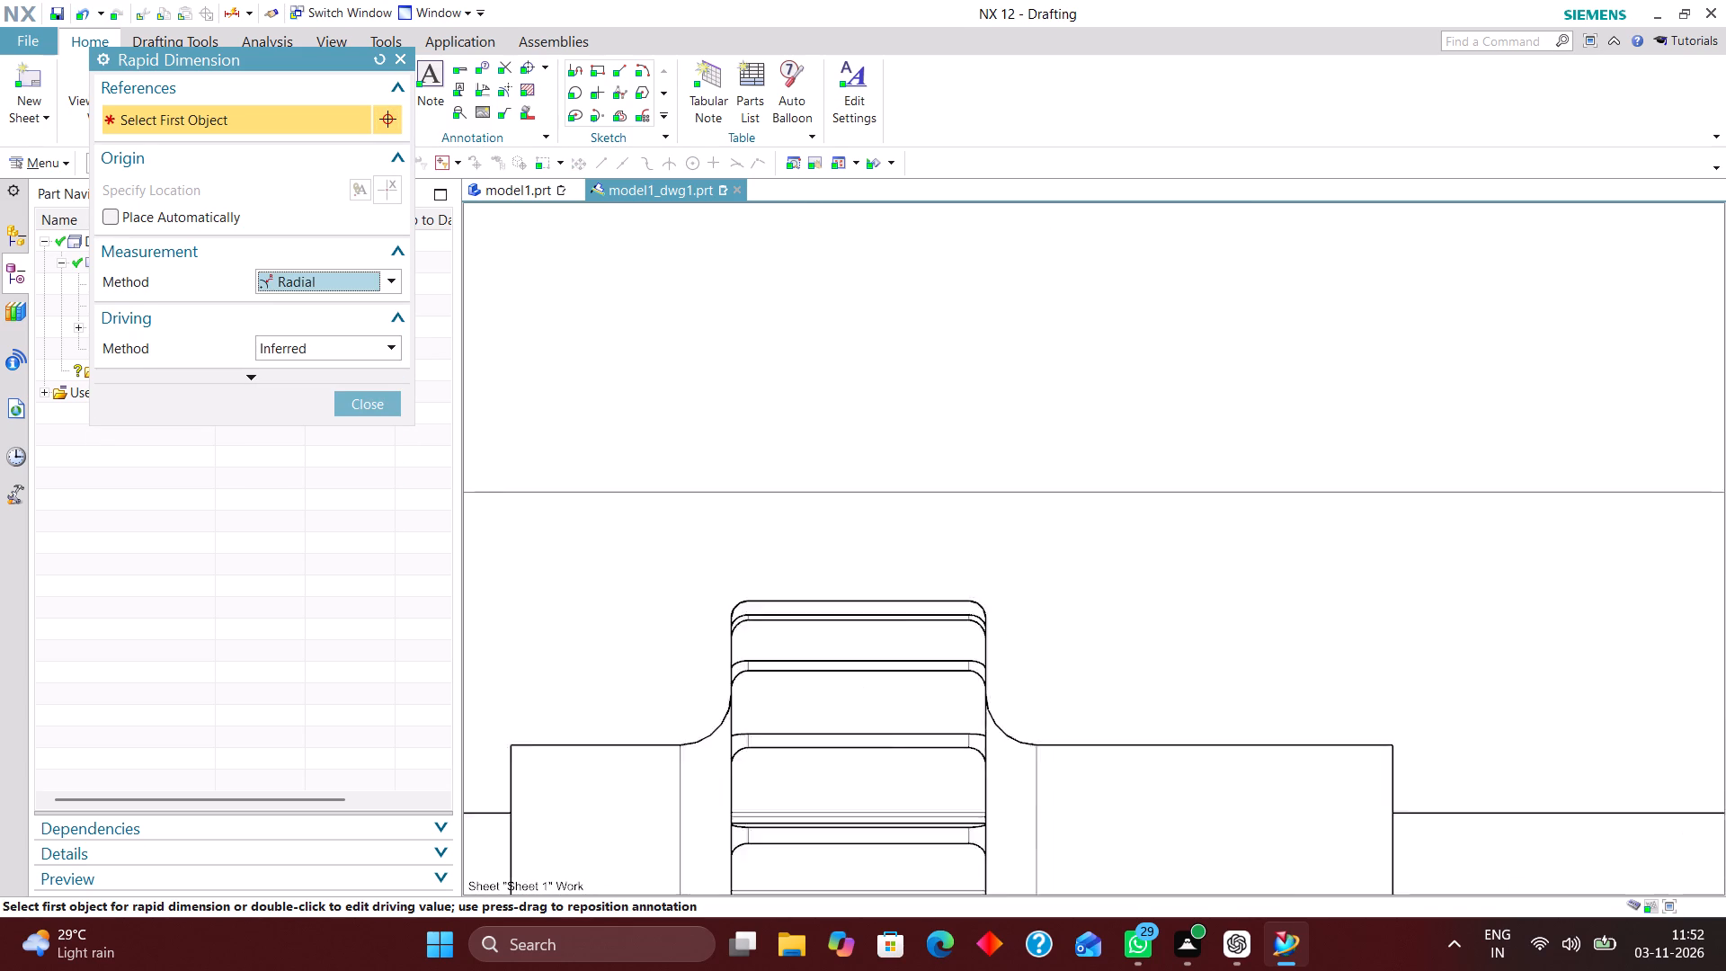
scroll(1102, 708, up, 2)
click(956, 752)
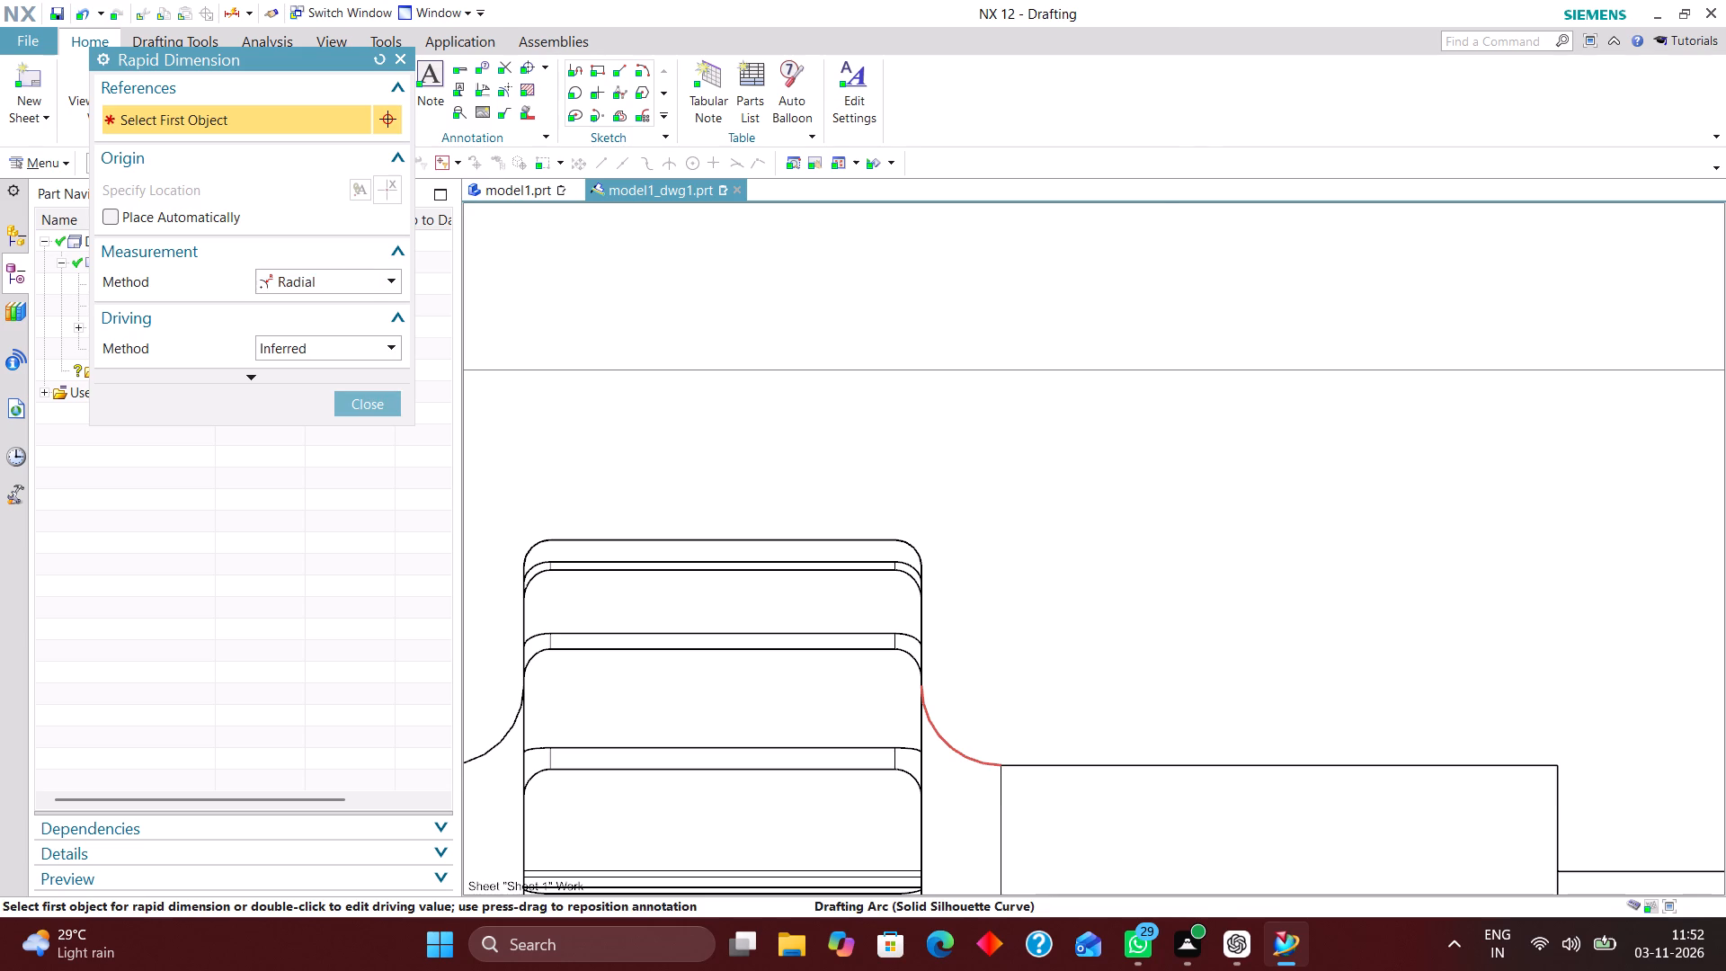
scroll(1022, 592, down, 3)
scroll(1046, 440, up, 1)
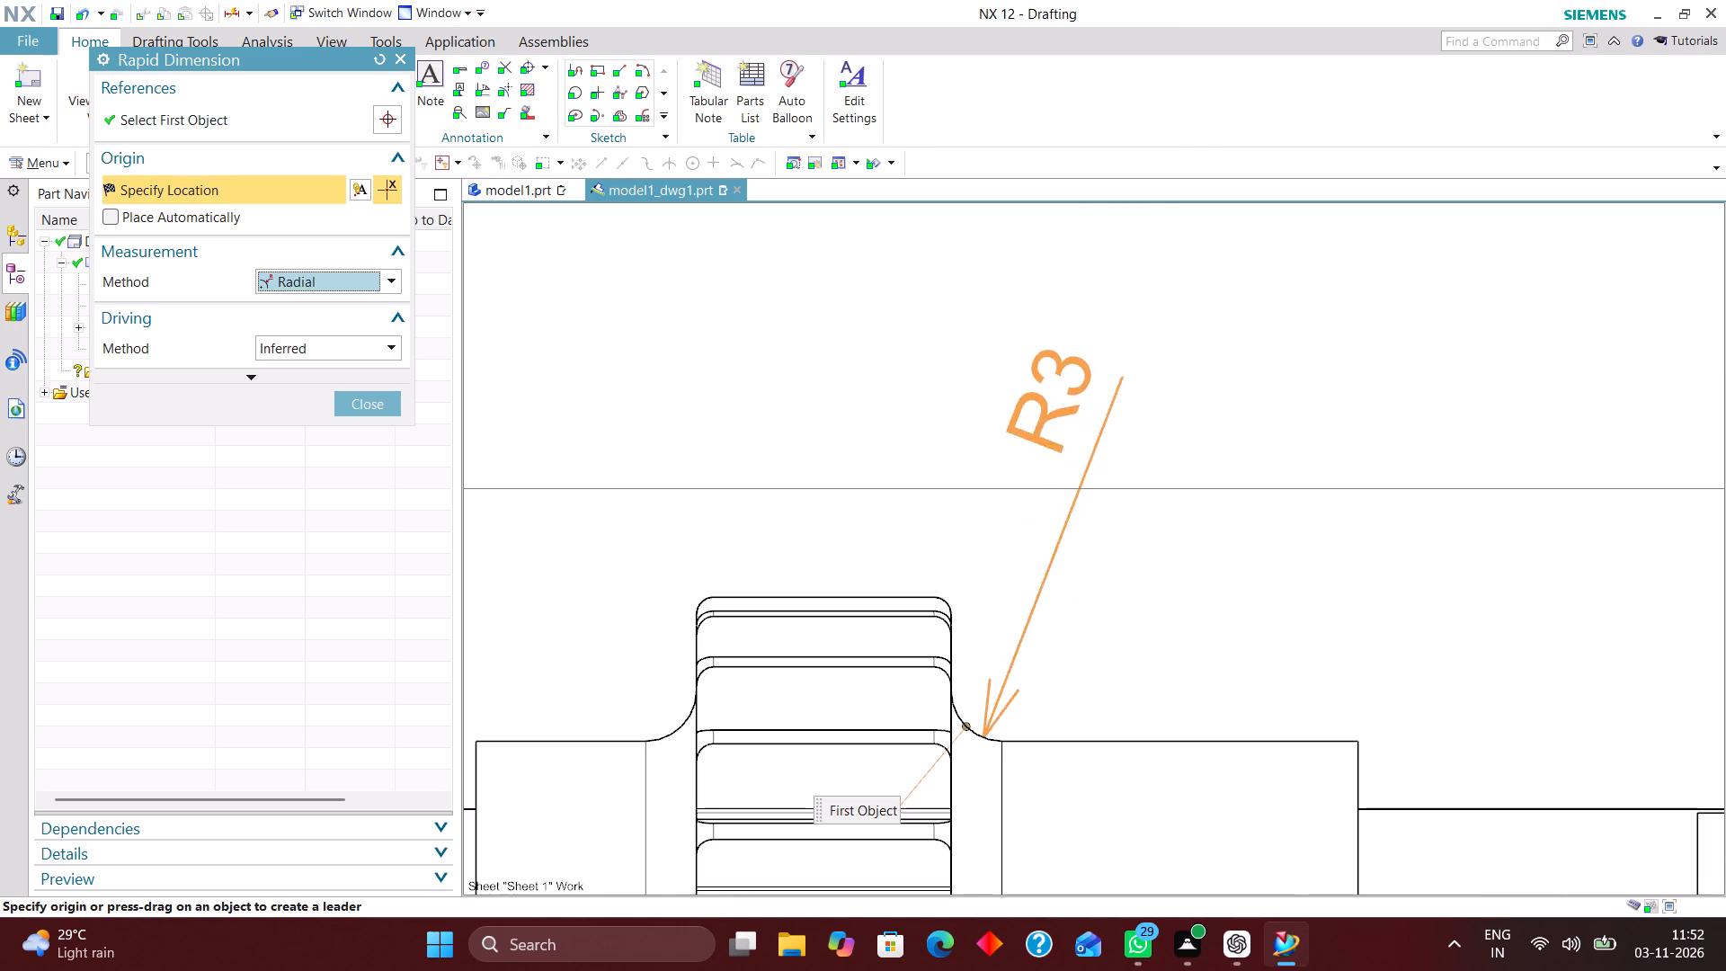
click(1093, 338)
Using the Inferred method, add a vertical dimension across the longer shoulder's end corners in the top view, placed just beyond its end face.
scroll(1063, 481, down, 8)
scroll(1073, 610, up, 2)
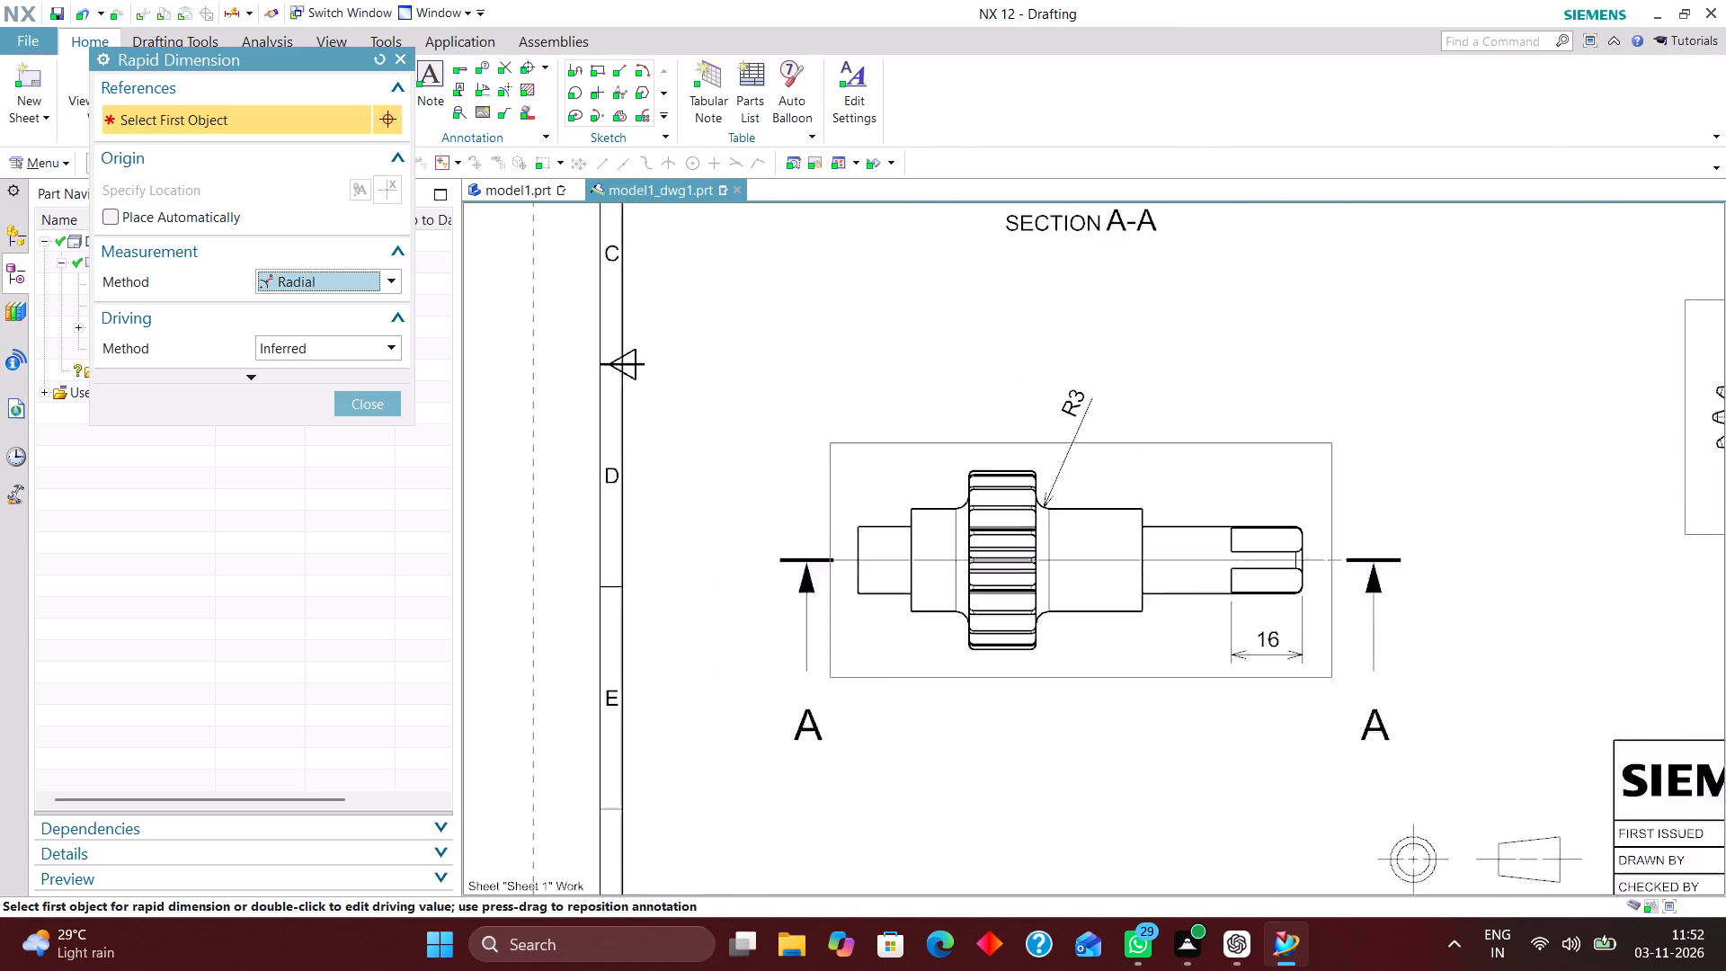
scroll(1075, 616, up, 1)
click(403, 280)
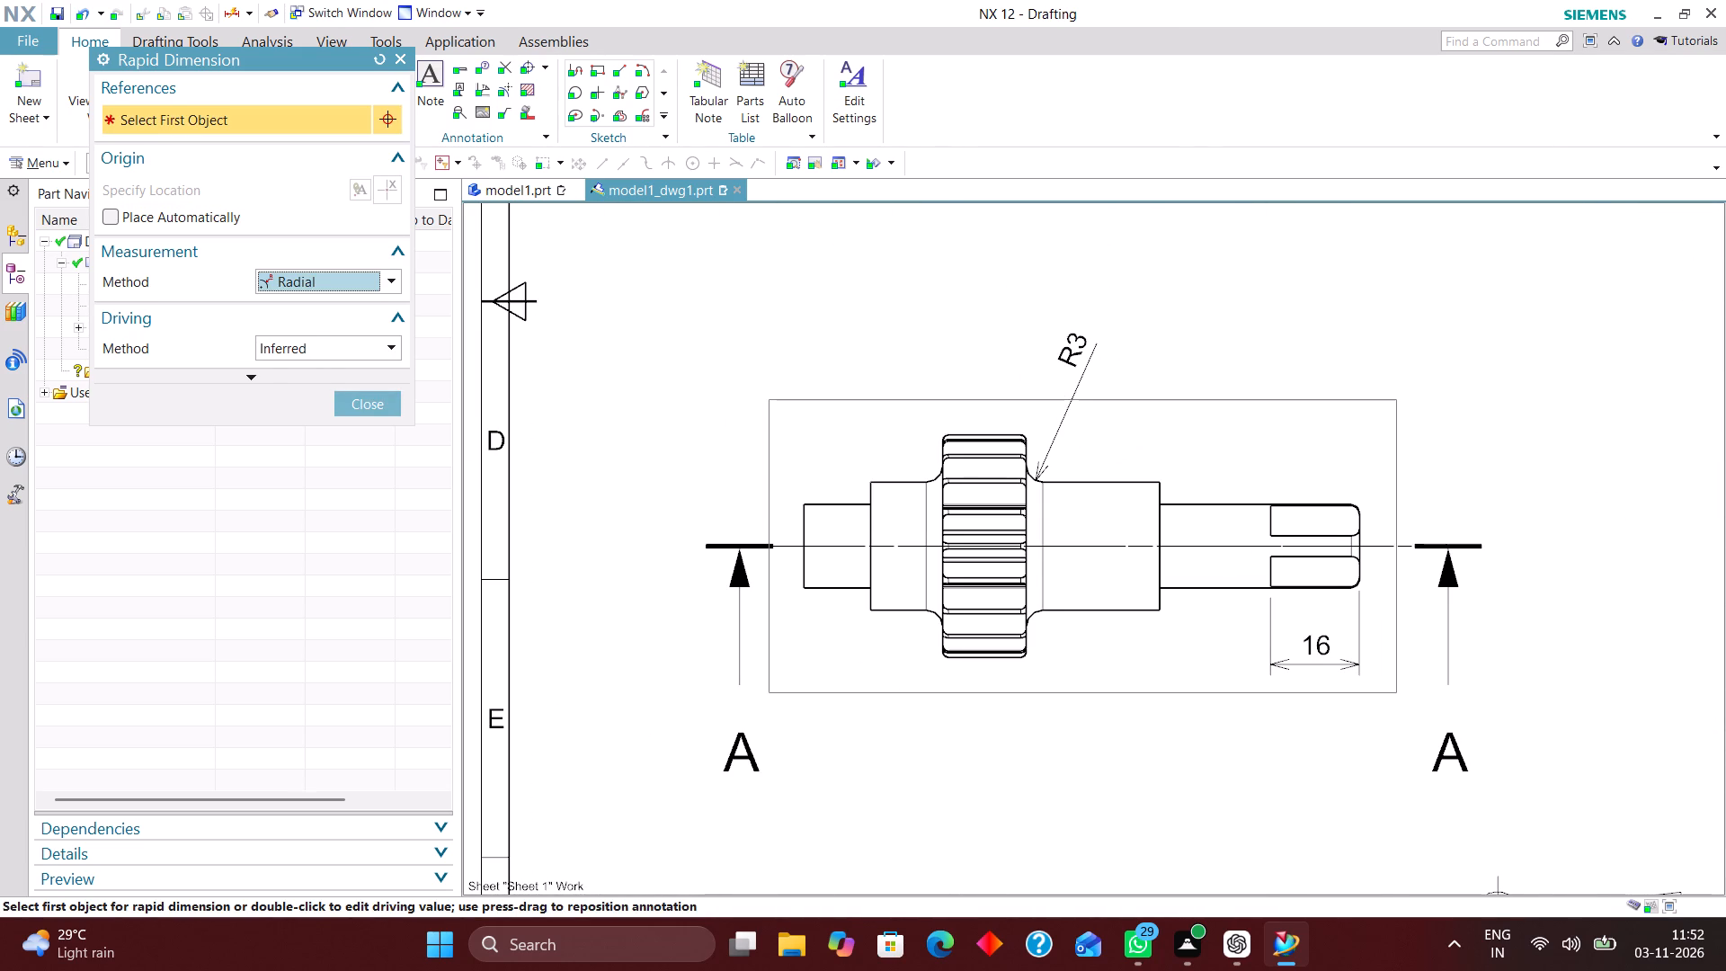
click(378, 288)
click(364, 307)
scroll(1163, 533, up, 3)
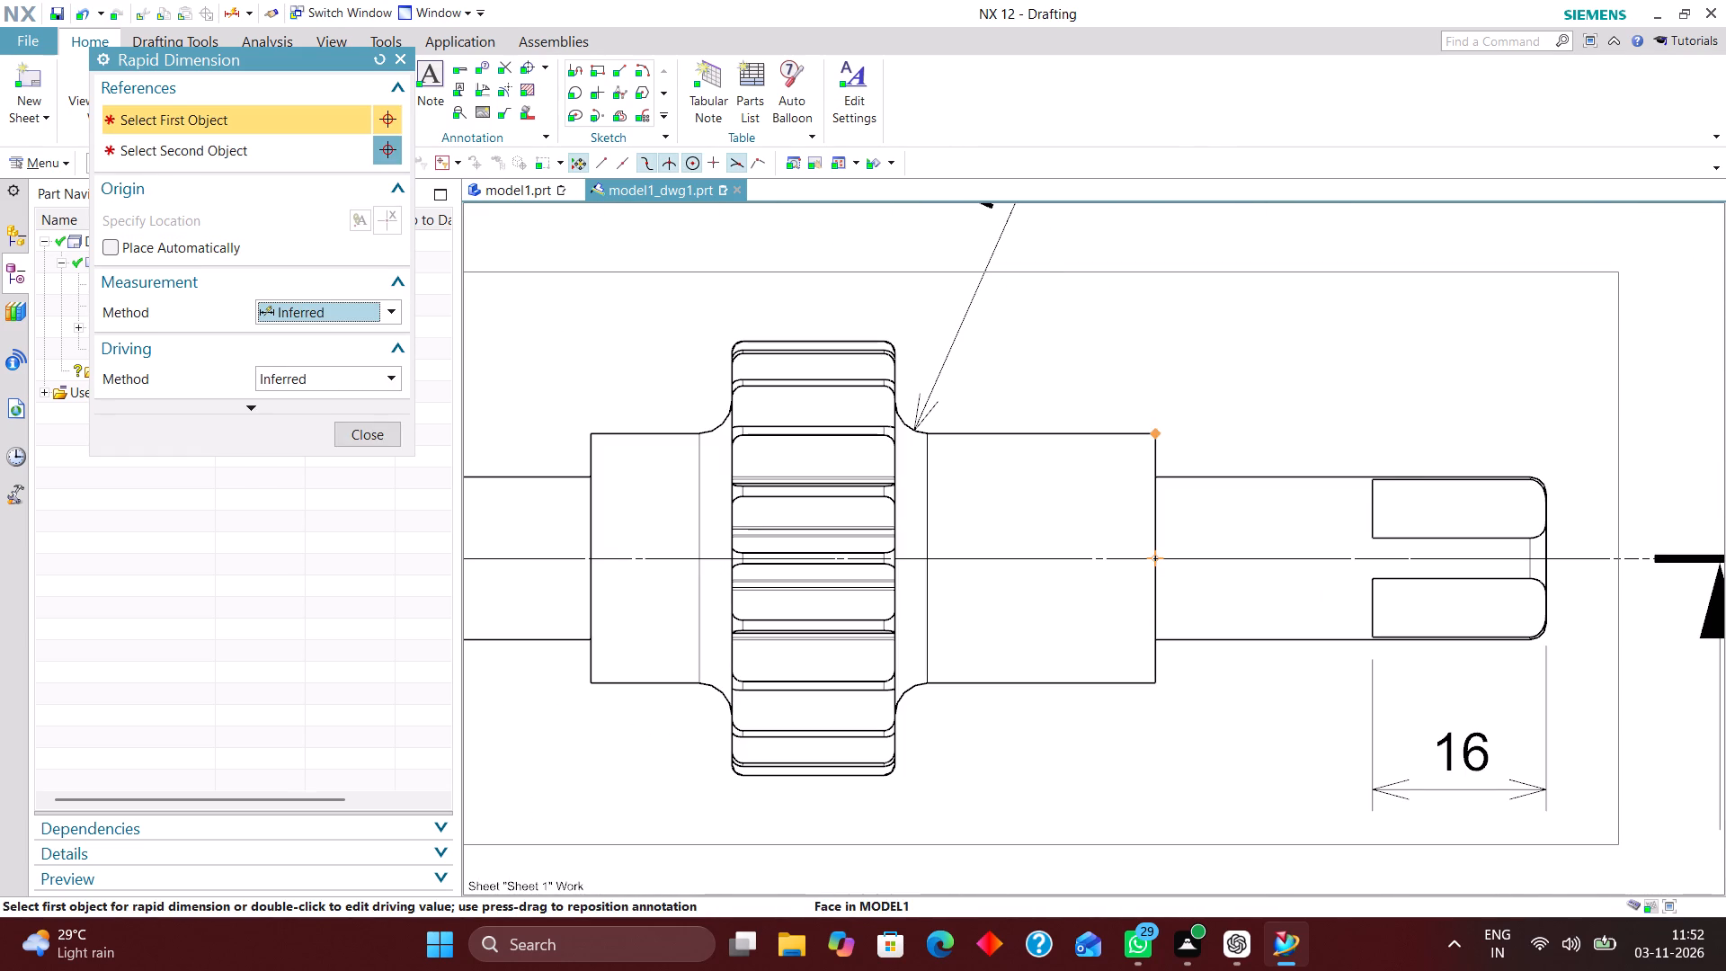
click(1158, 430)
click(1157, 688)
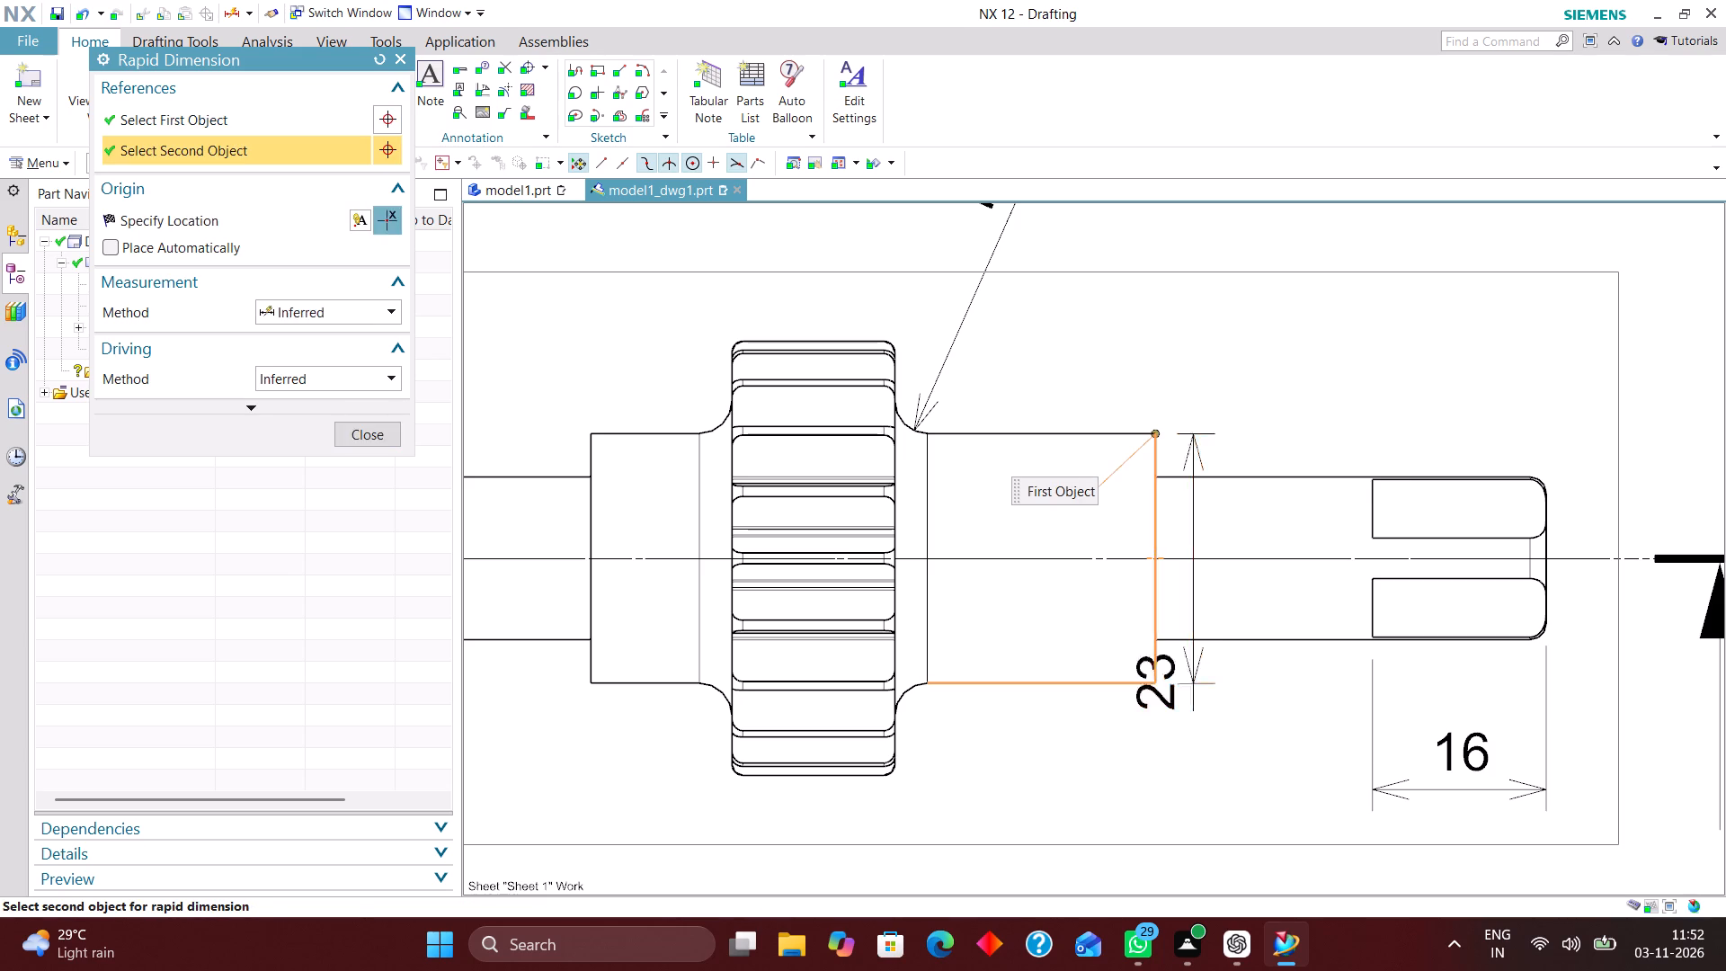
click(1242, 545)
Dimension the length of the short plain shaft end in the top view, with the horizontal dimension placed below the view.
scroll(1103, 477, down, 4)
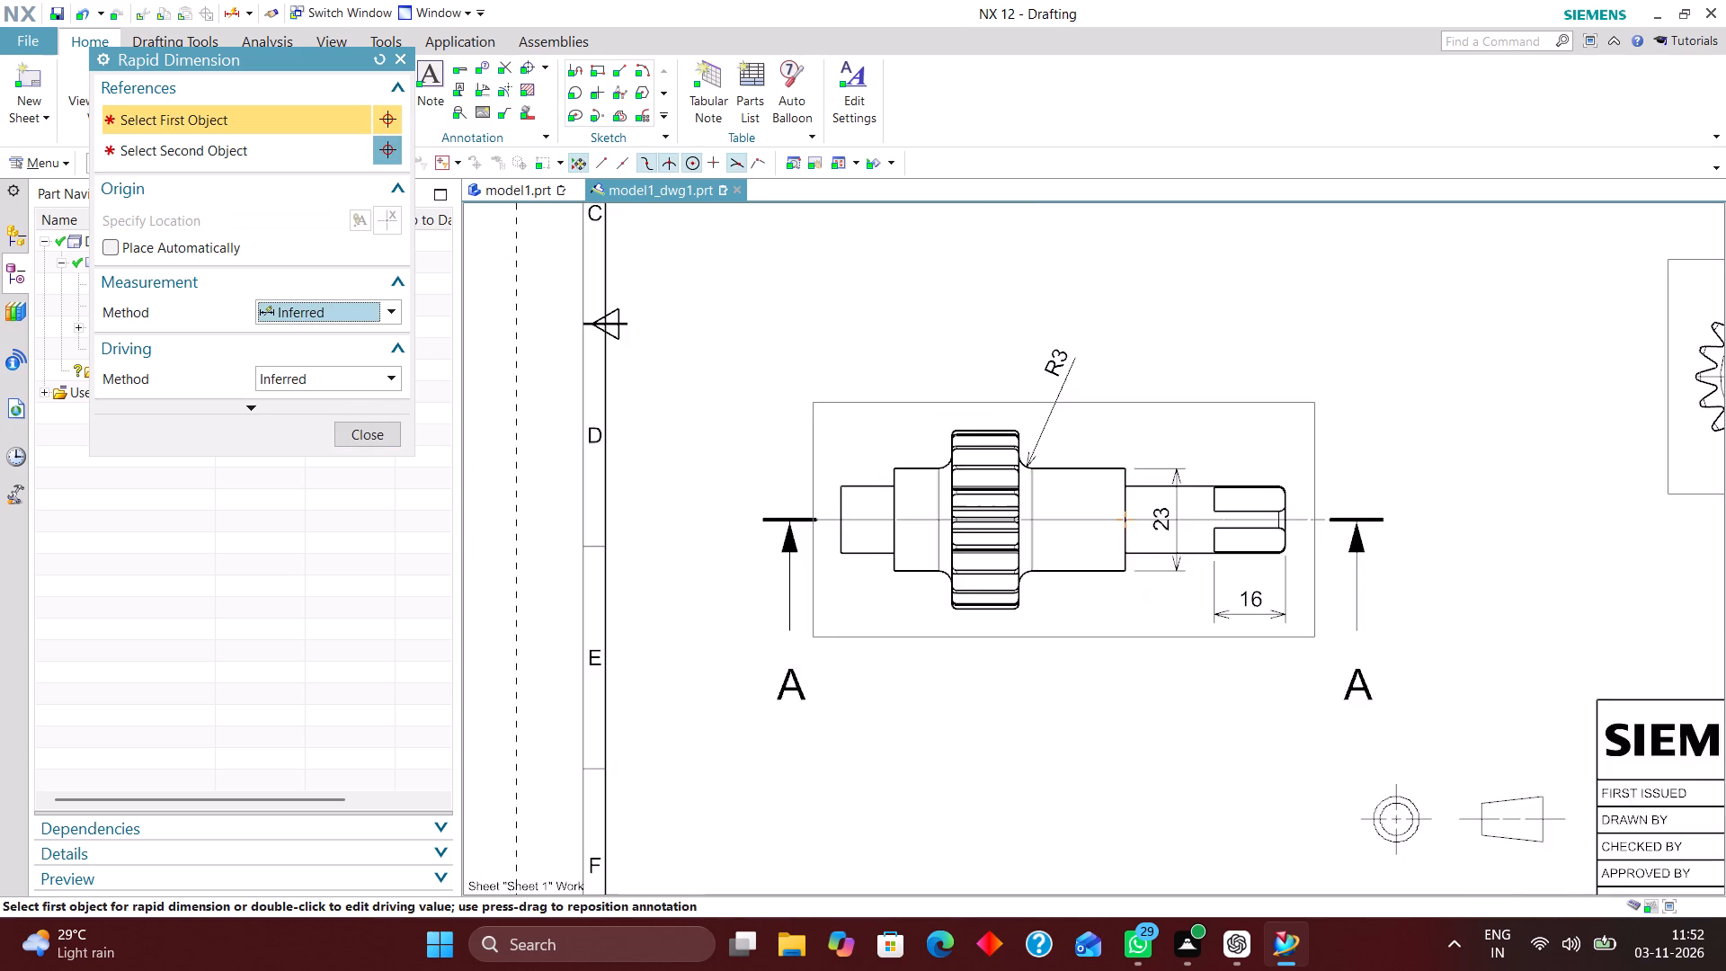
scroll(1091, 524, down, 3)
scroll(1125, 509, up, 3)
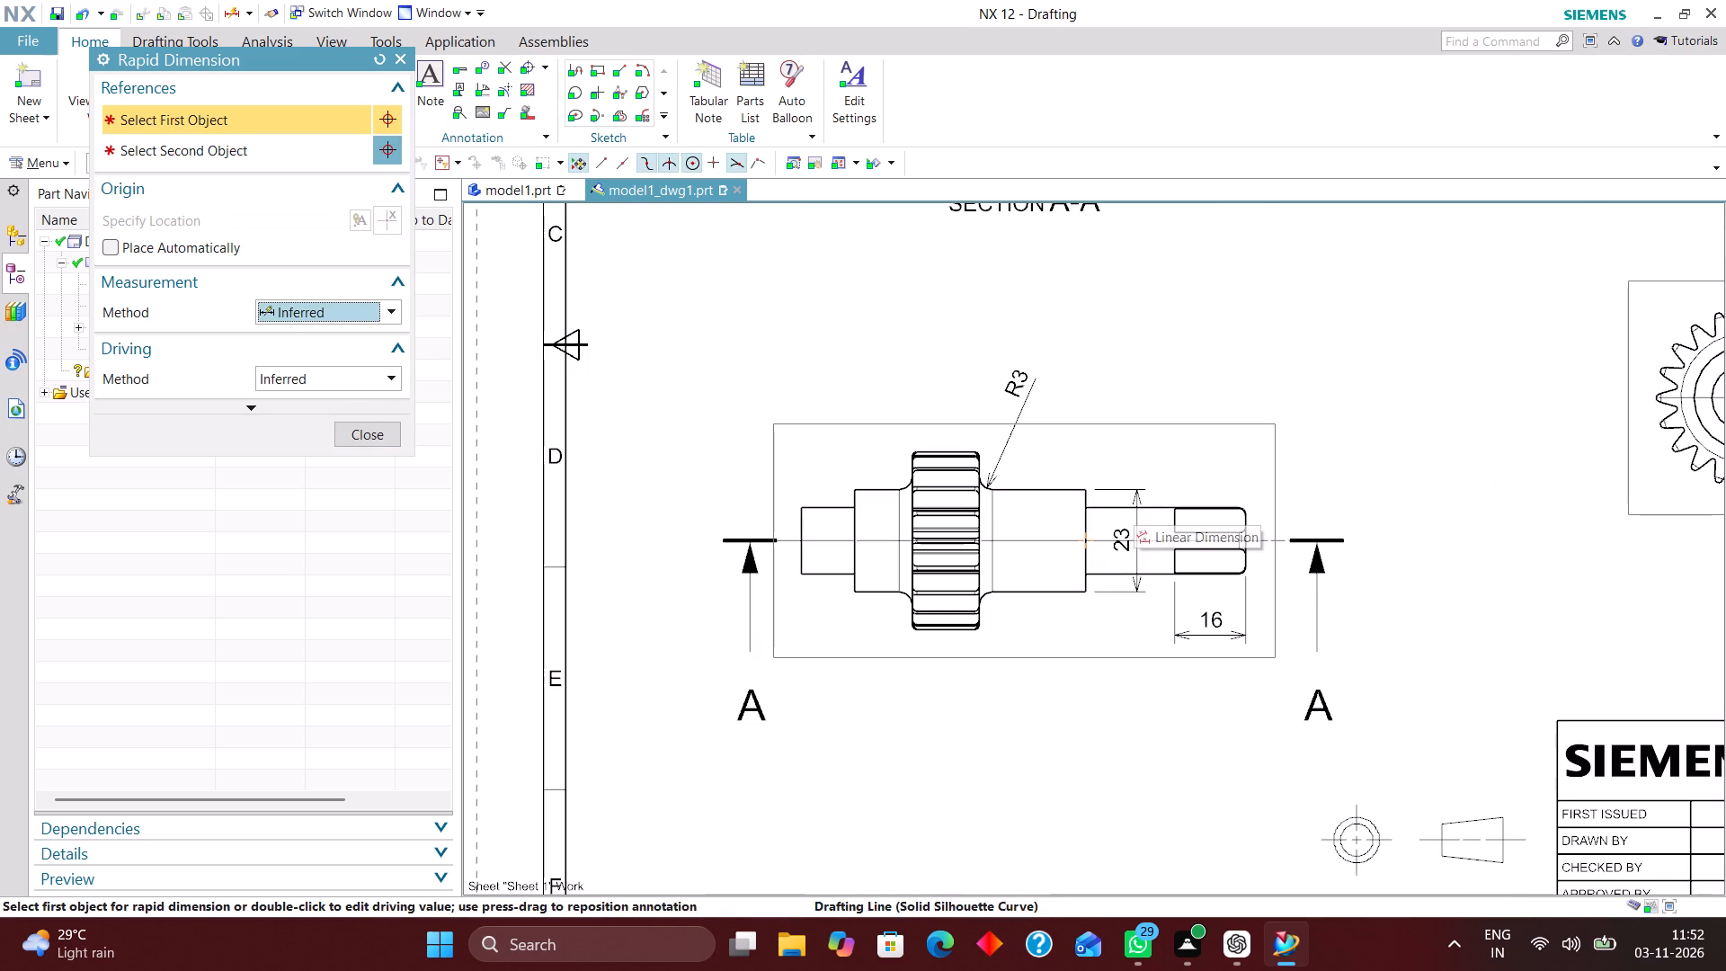
scroll(1088, 548, down, 2)
scroll(1041, 604, up, 4)
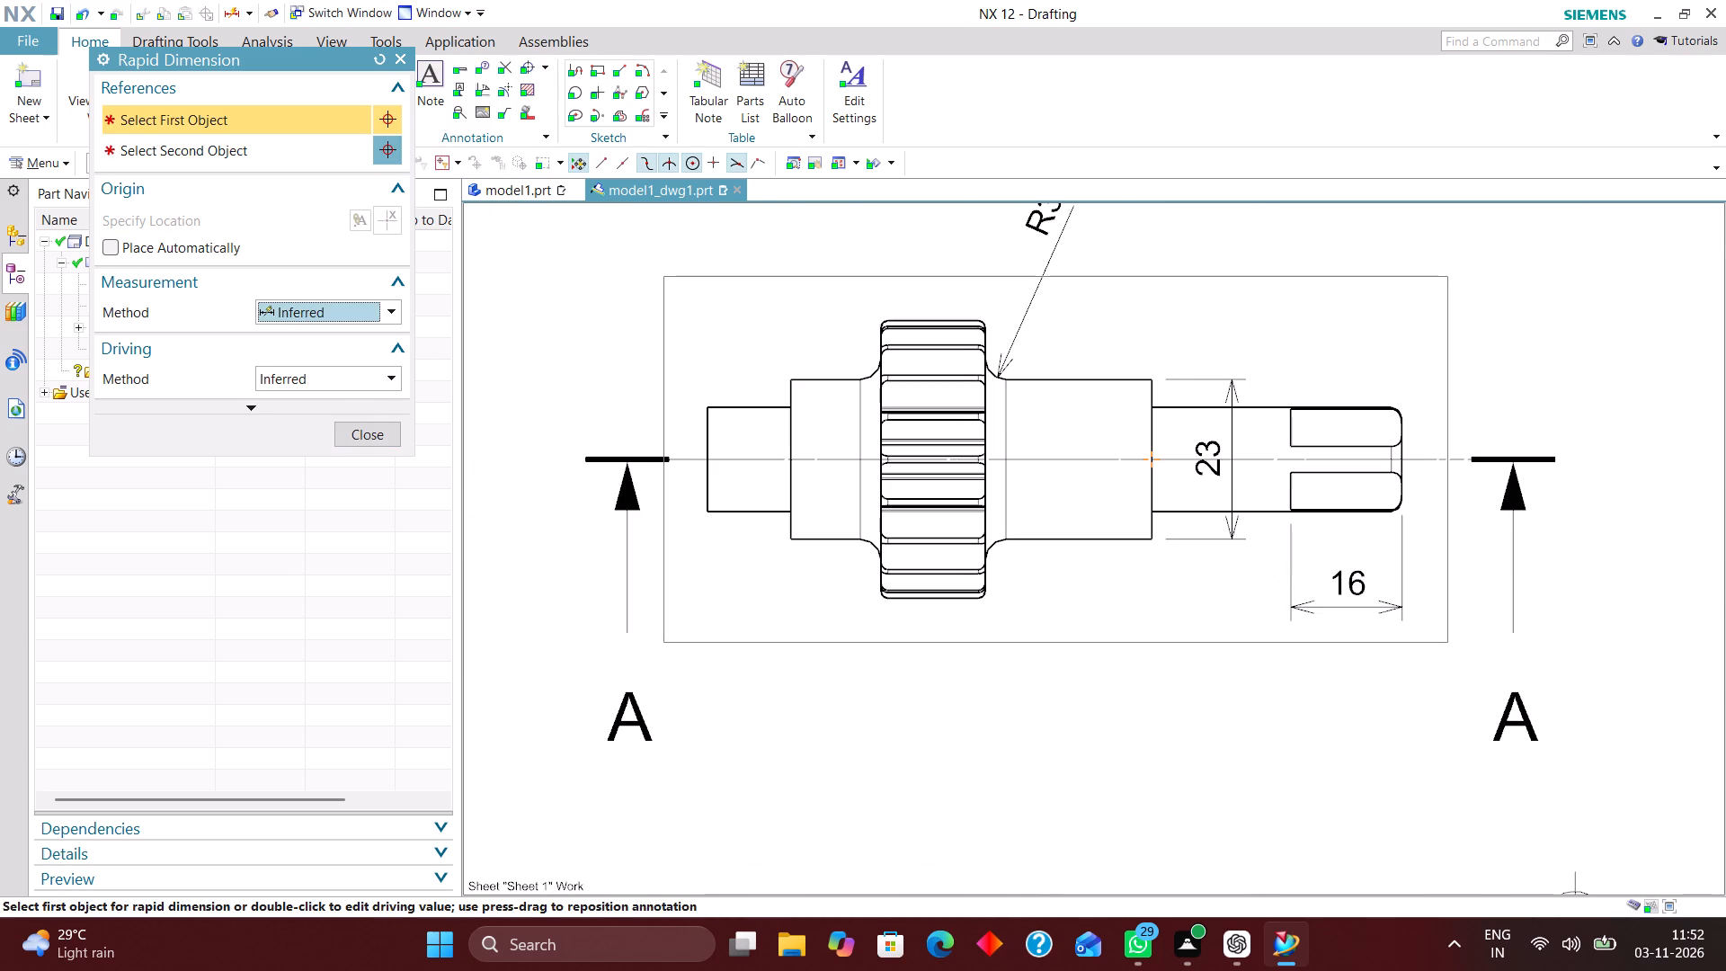
scroll(753, 562, up, 2)
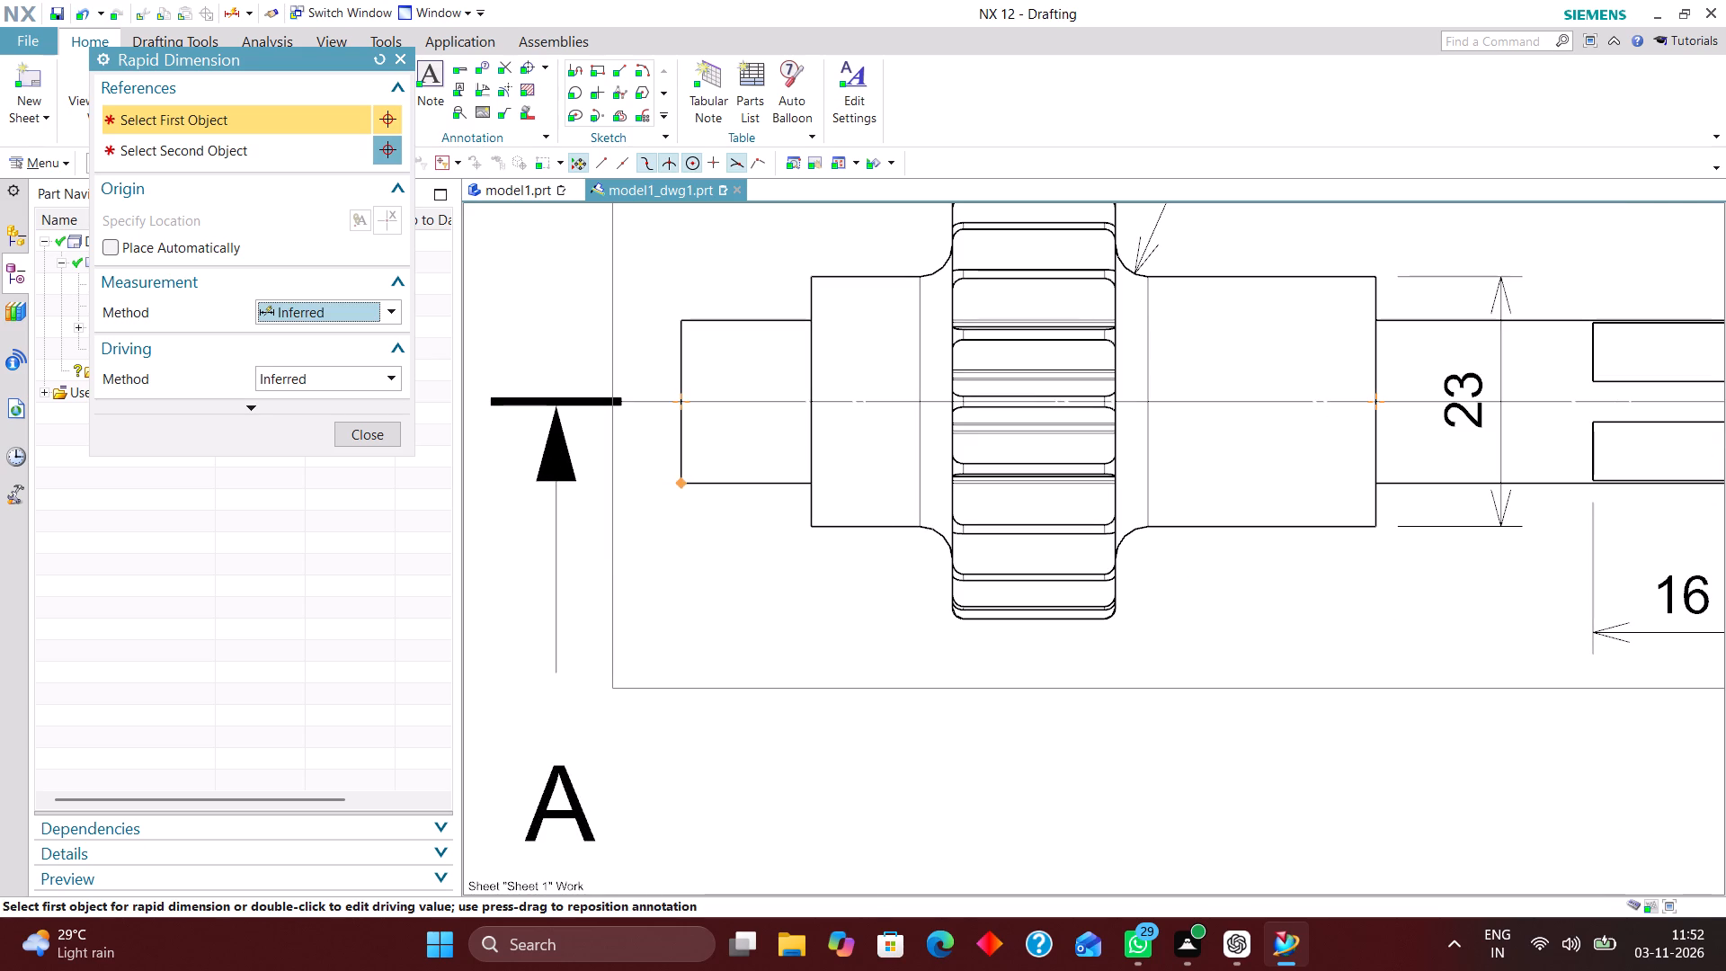
click(683, 488)
click(811, 484)
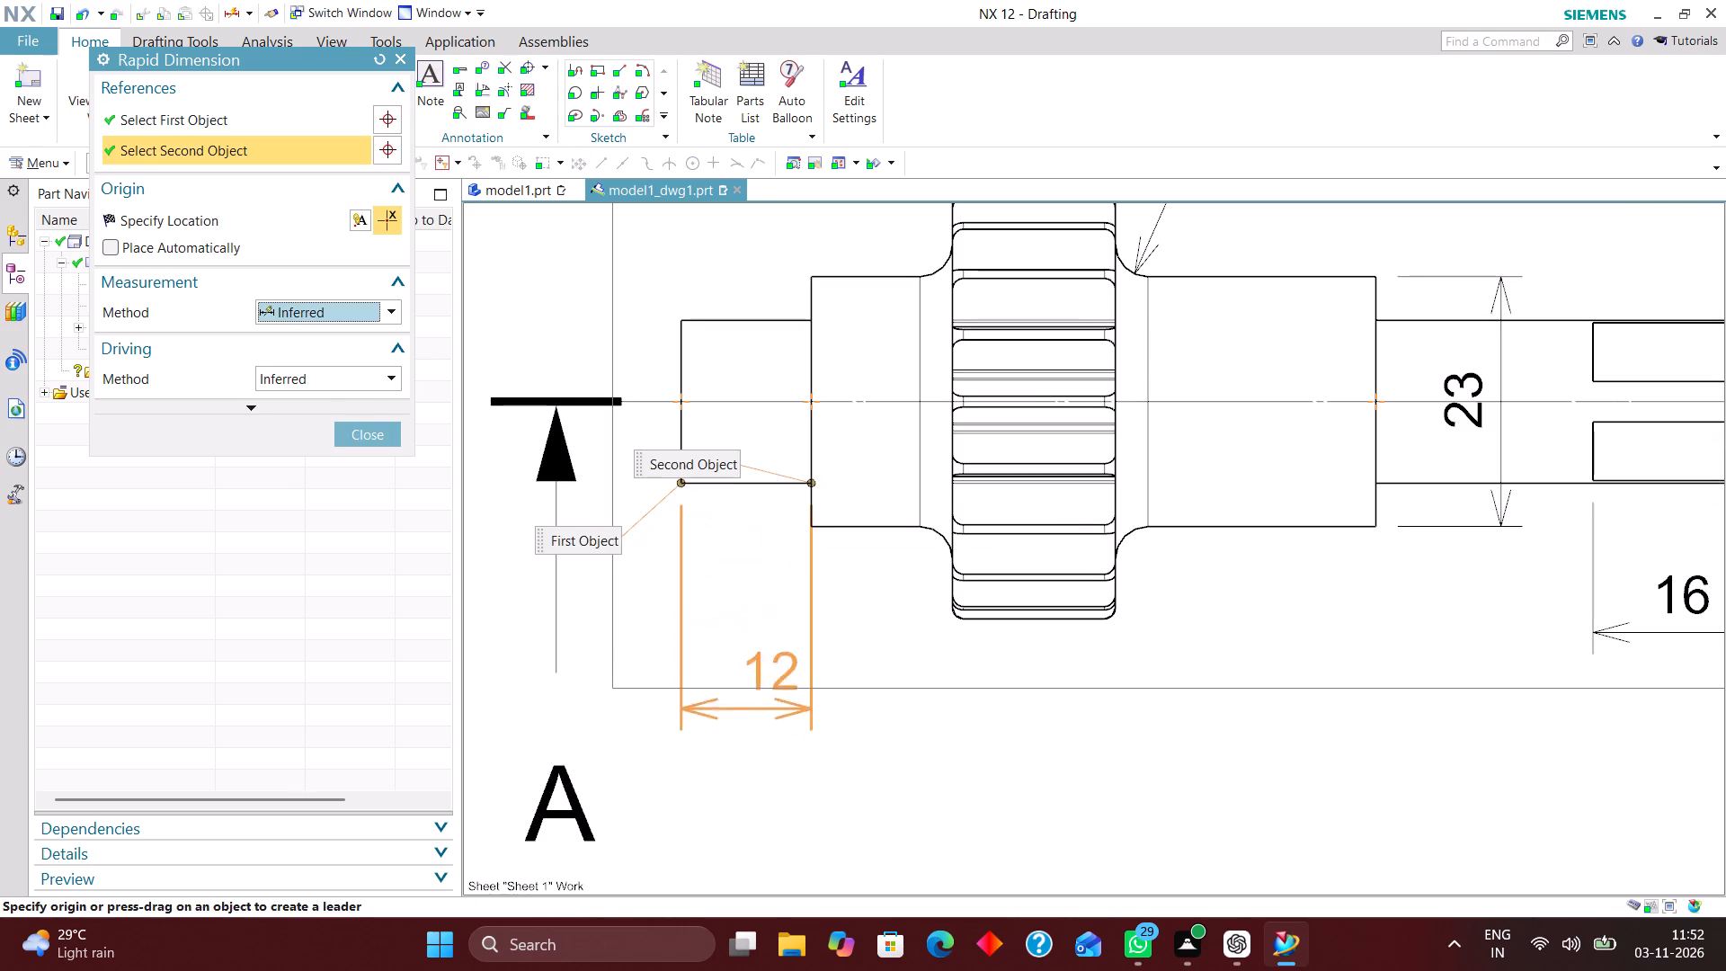
click(747, 780)
Dimension the horizontal distance from the shorter shoulder's outer corner to the adjacent gear face, placed beside the short shaft end's length dimension.
click(808, 525)
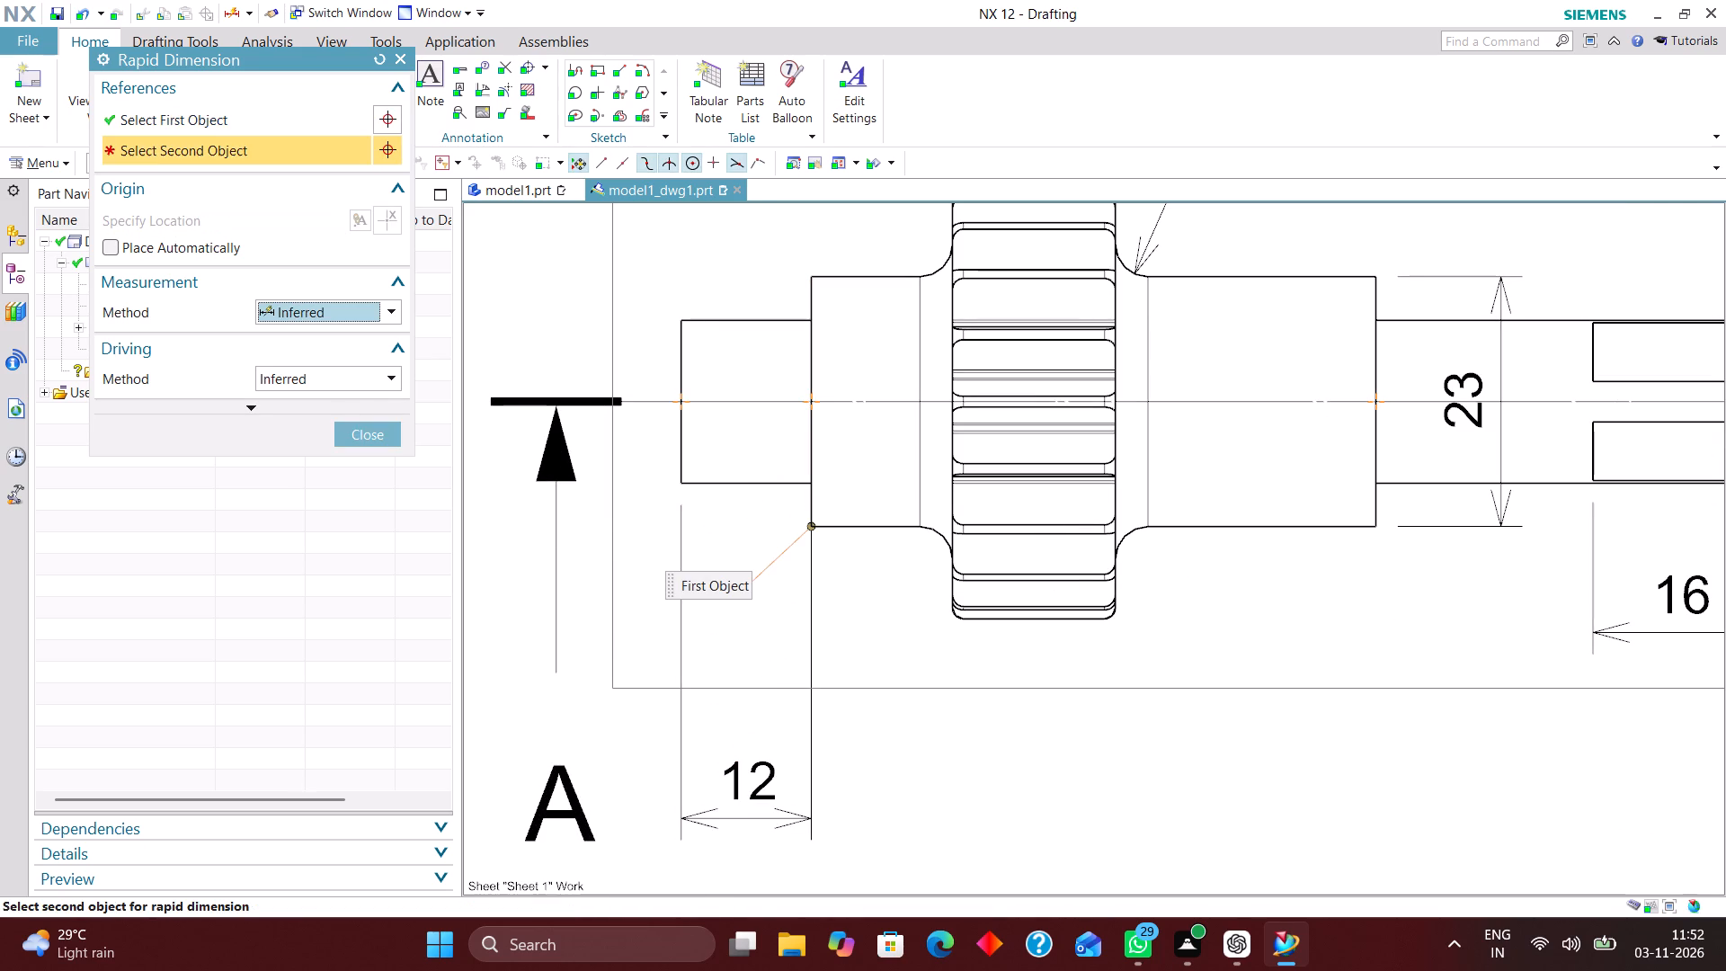
scroll(935, 542, up, 6)
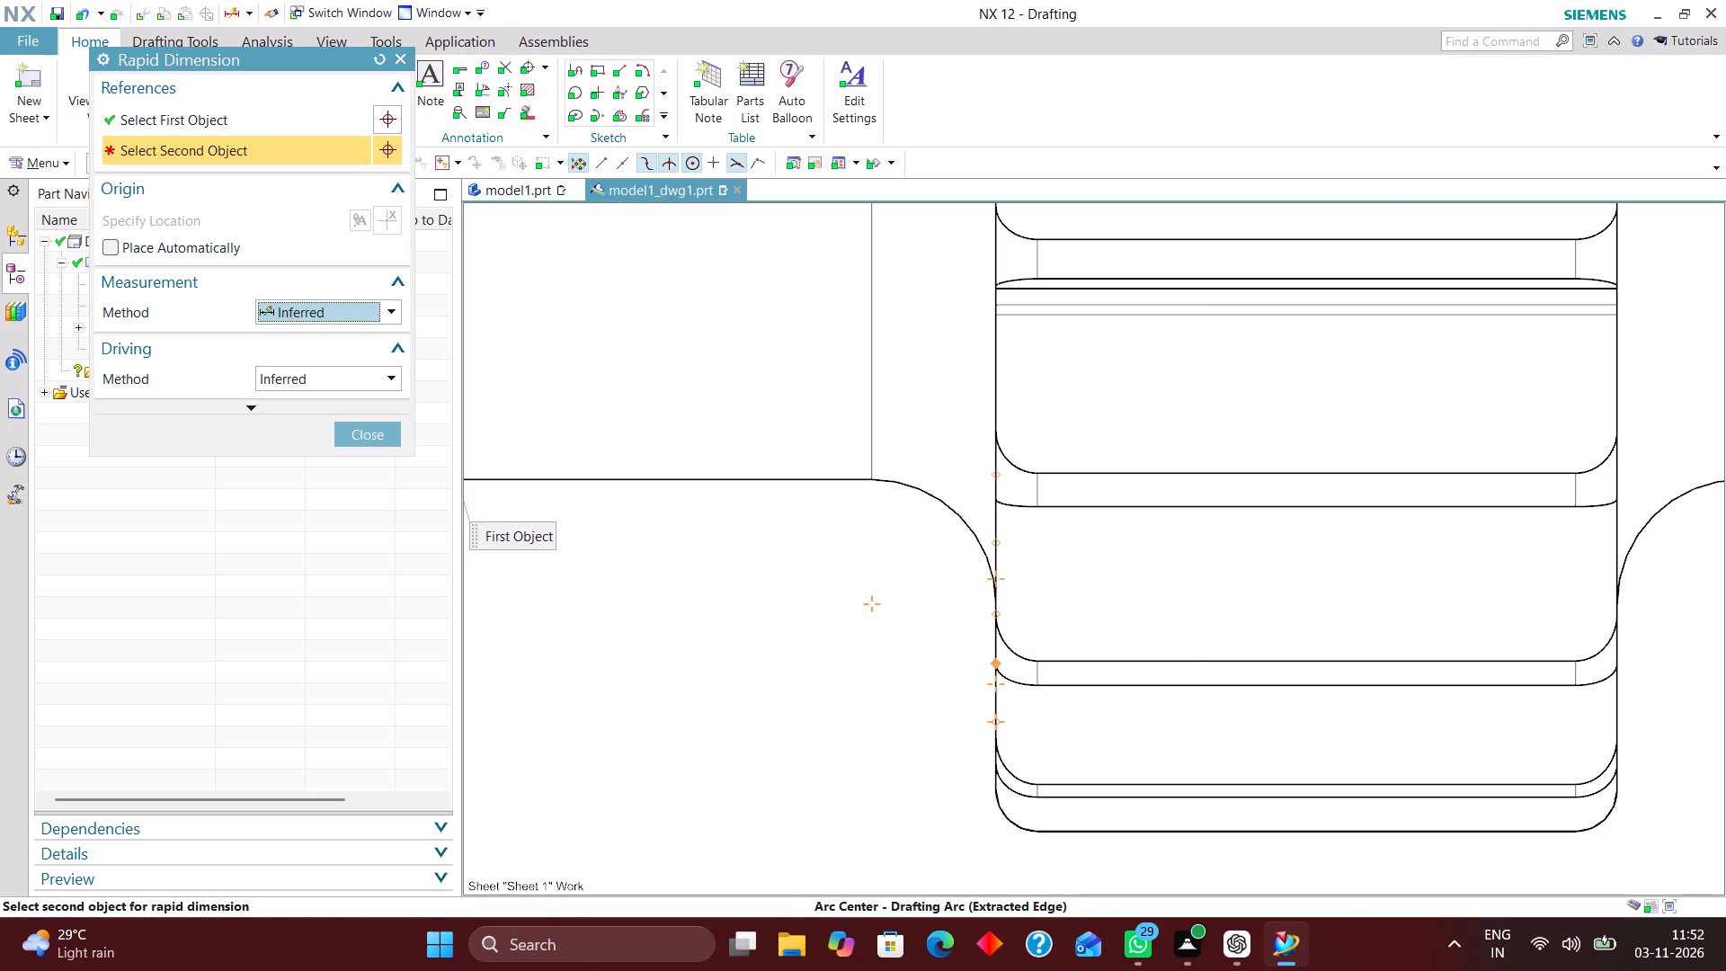
scroll(994, 601, down, 3)
scroll(984, 737, up, 5)
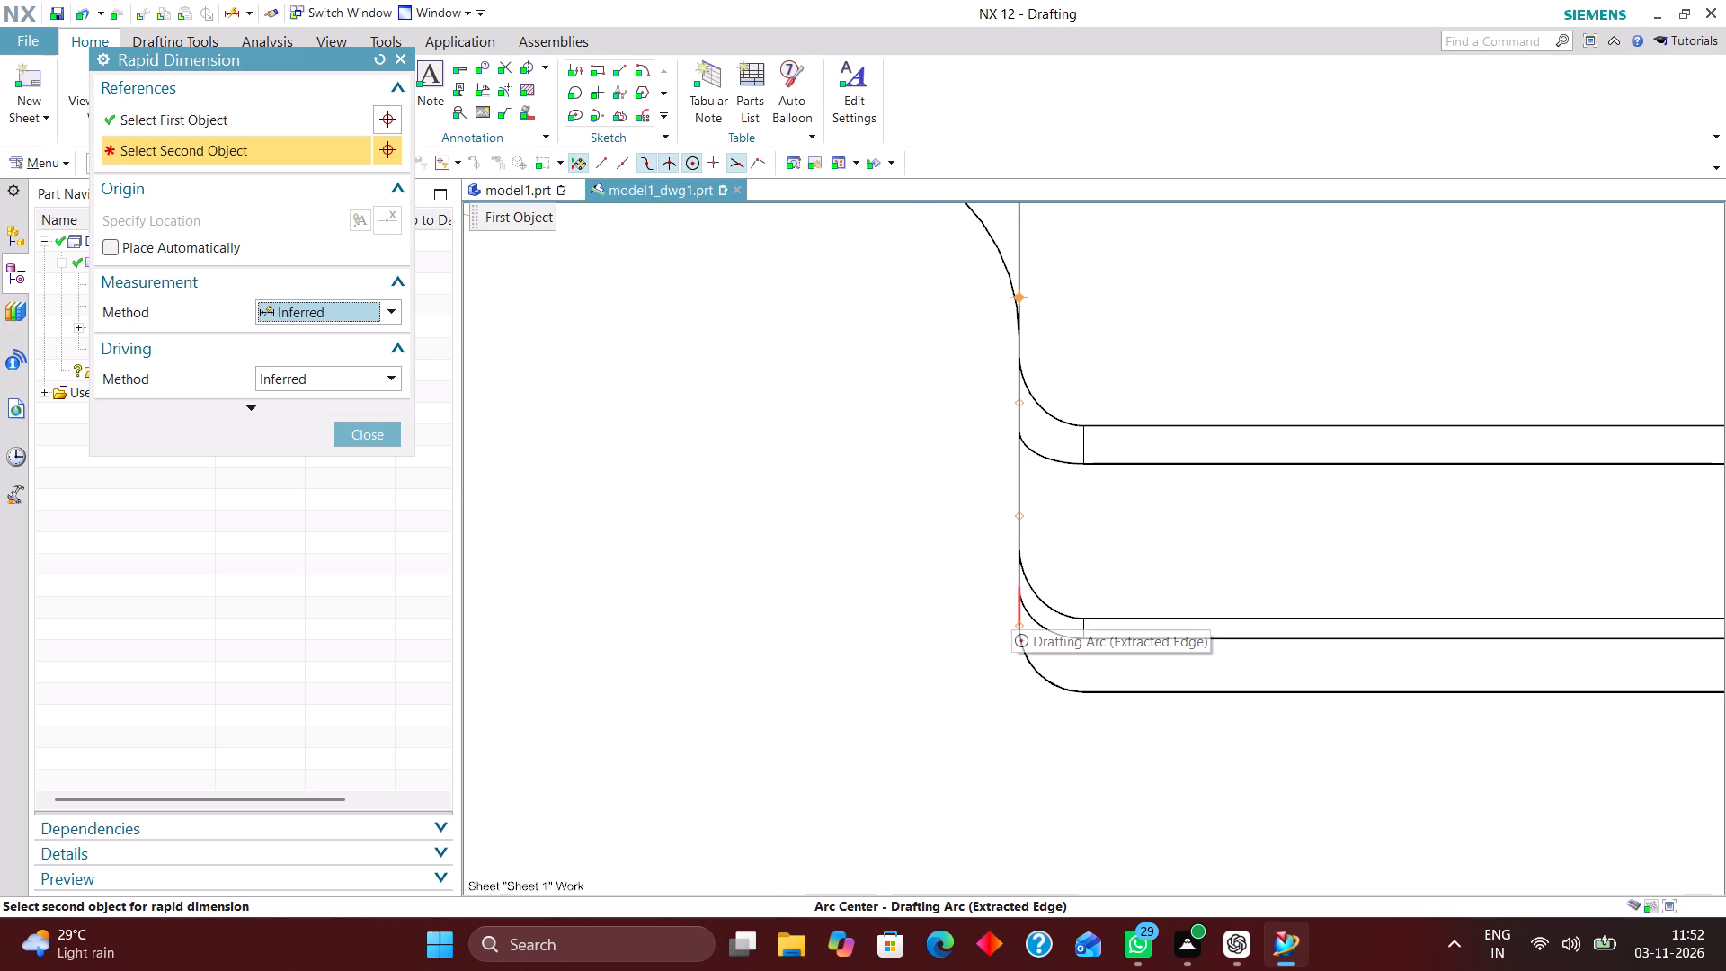
click(1019, 603)
scroll(1018, 647, down, 4)
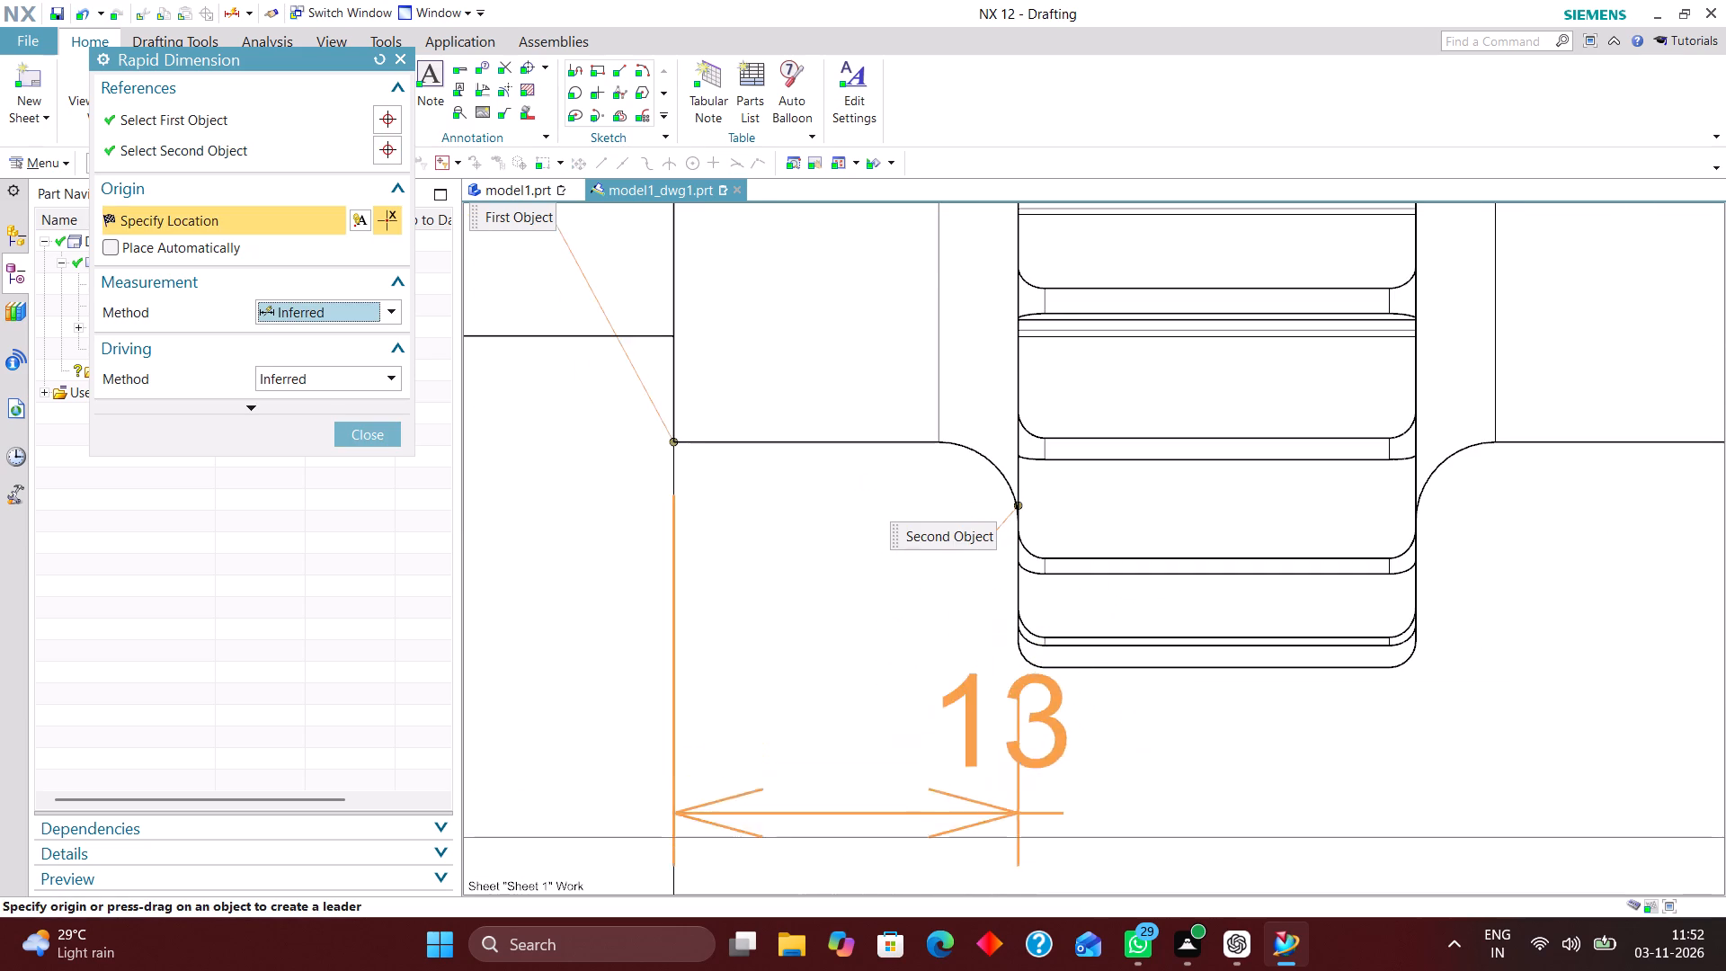
scroll(946, 674, down, 4)
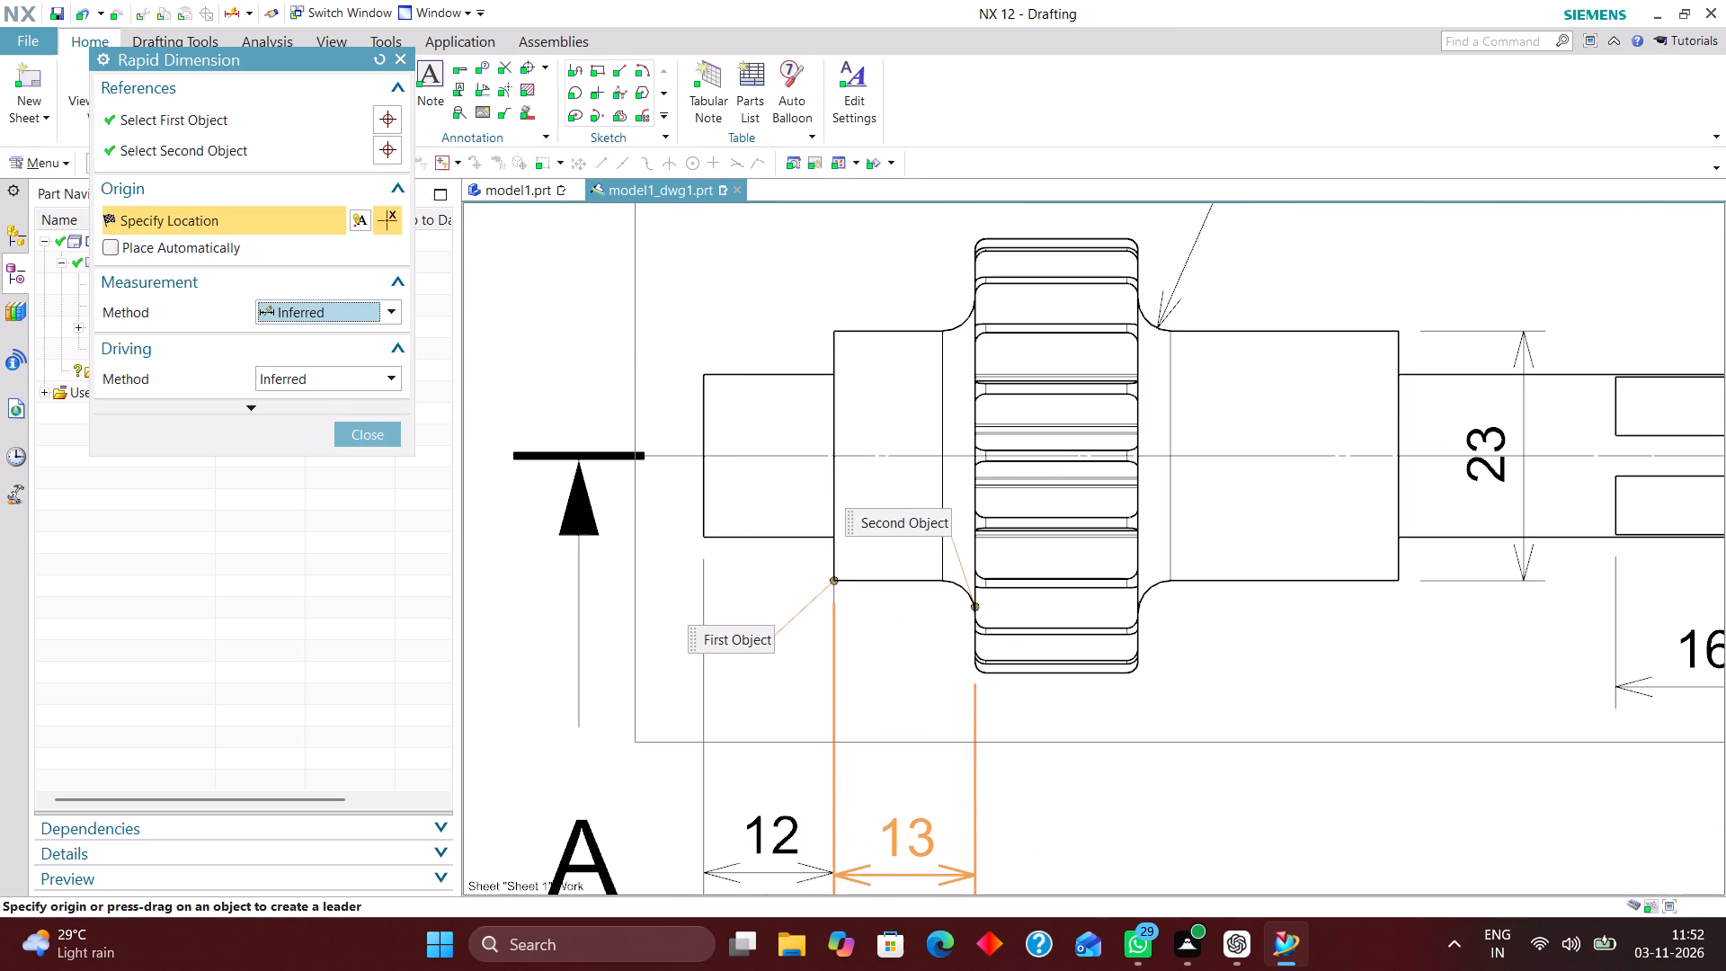
click(917, 840)
Dimension the horizontal distance from the gear face to the longer shoulder's outer corner in the top view, placed below the view.
scroll(811, 735, down, 3)
scroll(1042, 688, up, 4)
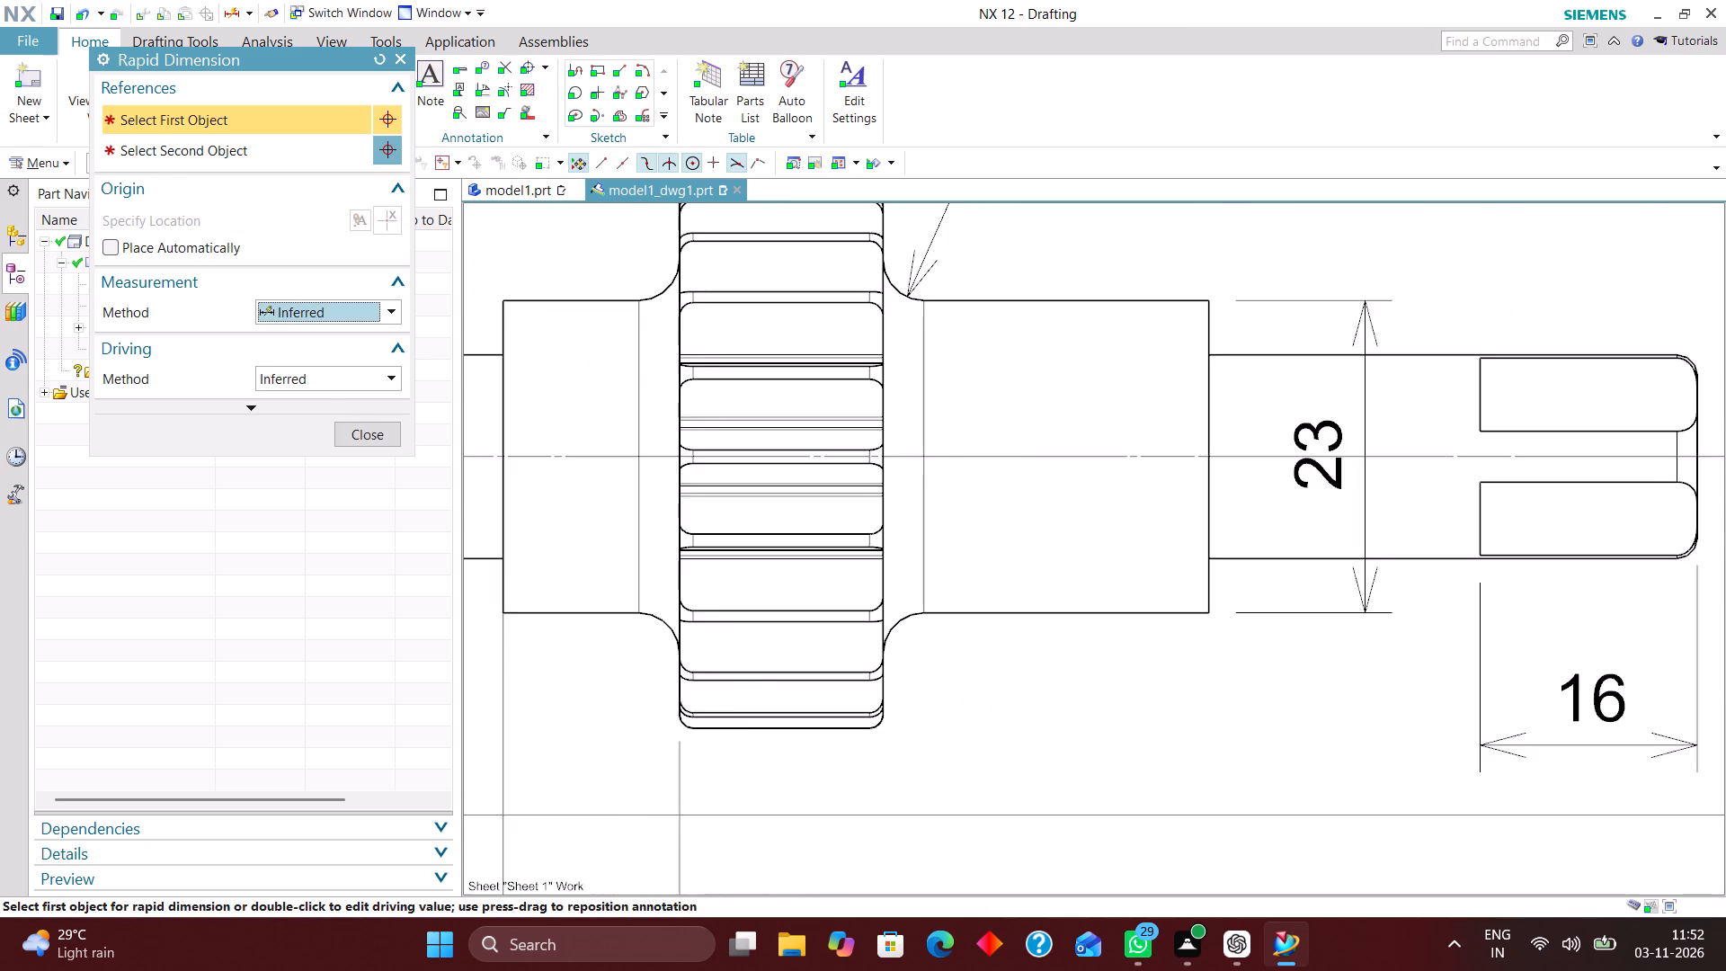
scroll(966, 616, down, 3)
scroll(953, 694, up, 3)
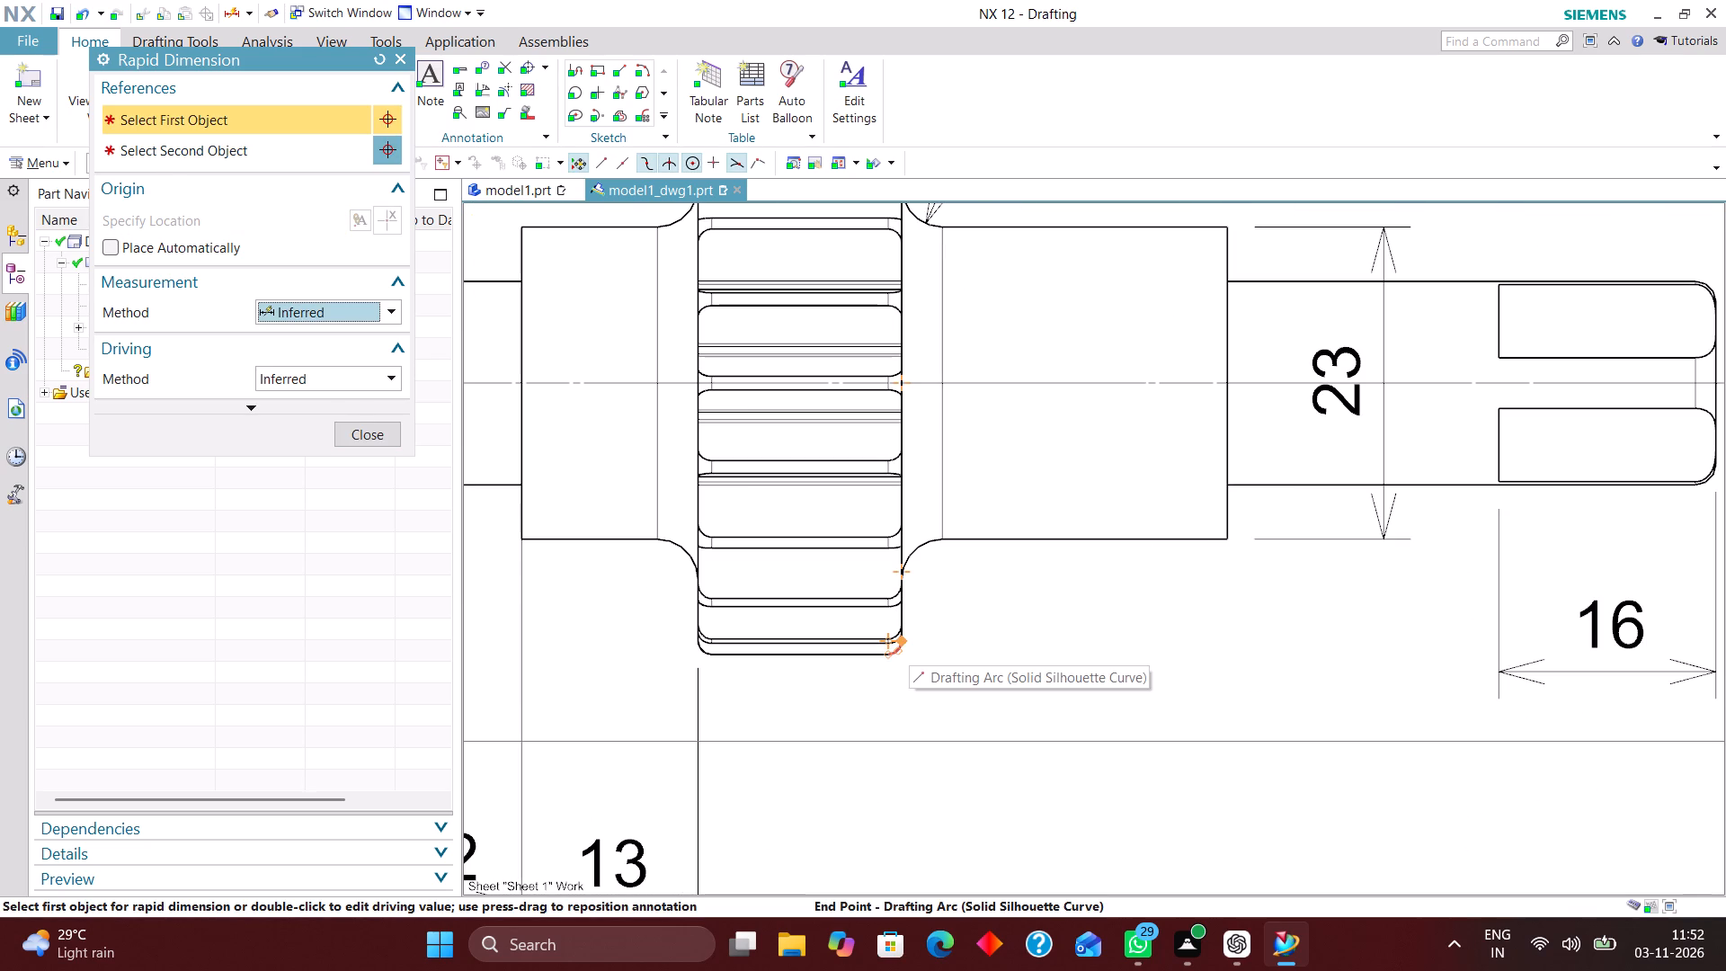
click(908, 643)
click(1228, 539)
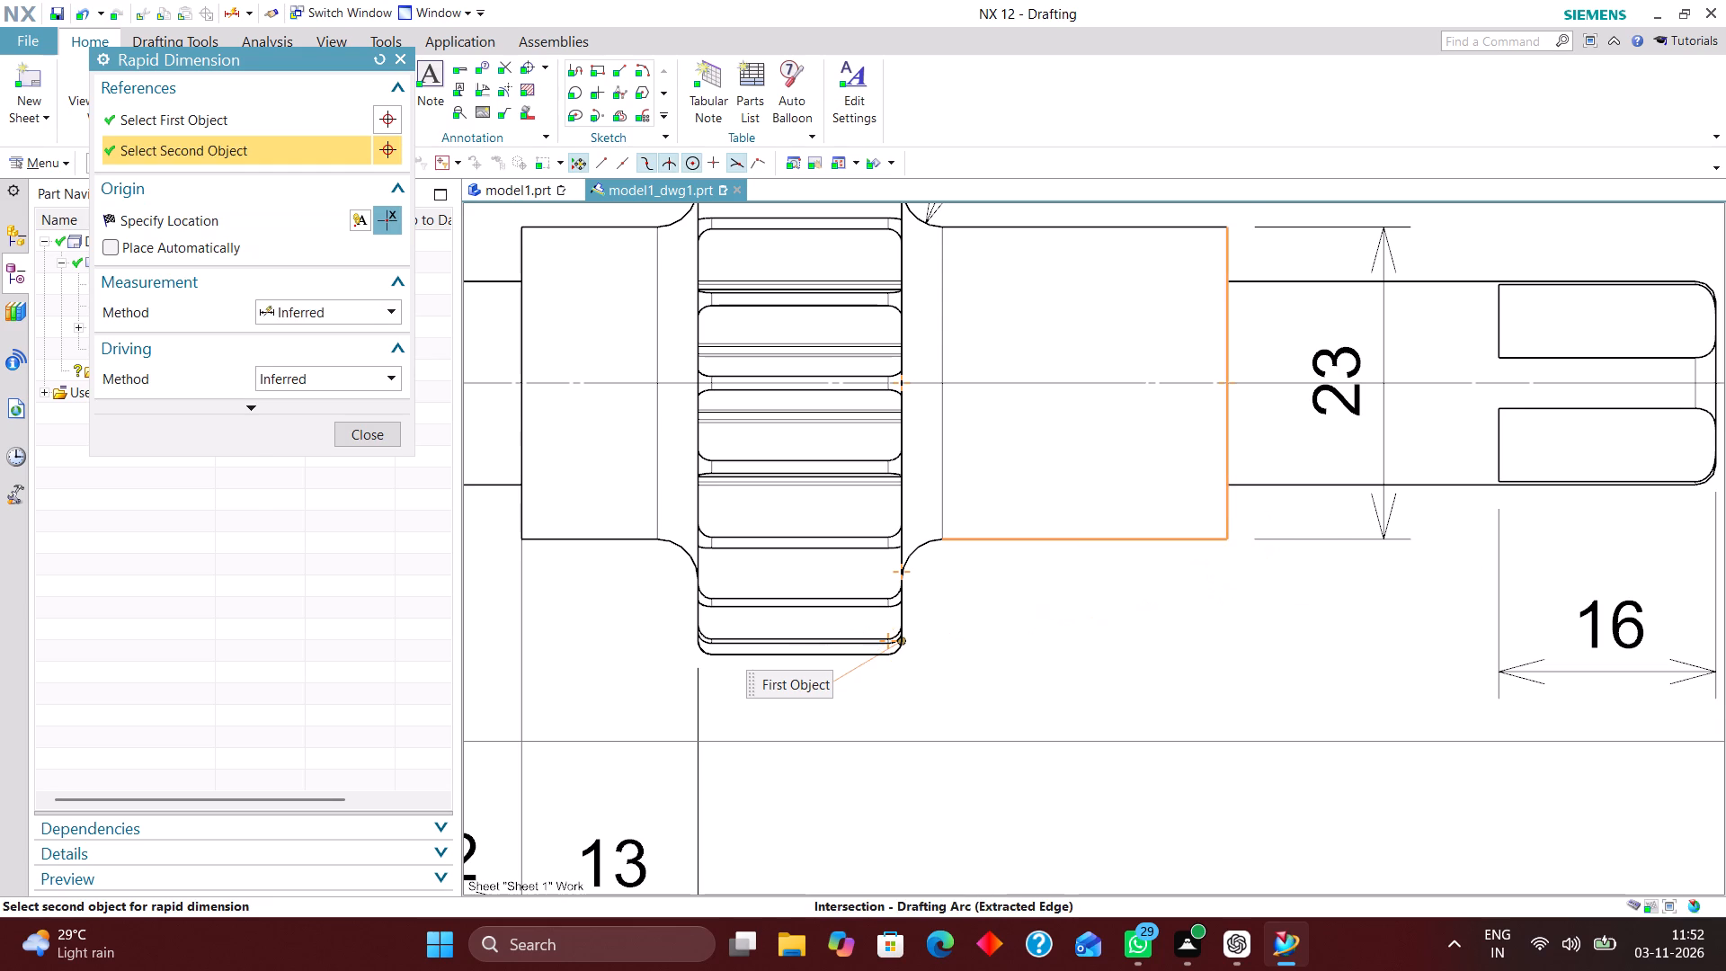
scroll(1104, 646, down, 4)
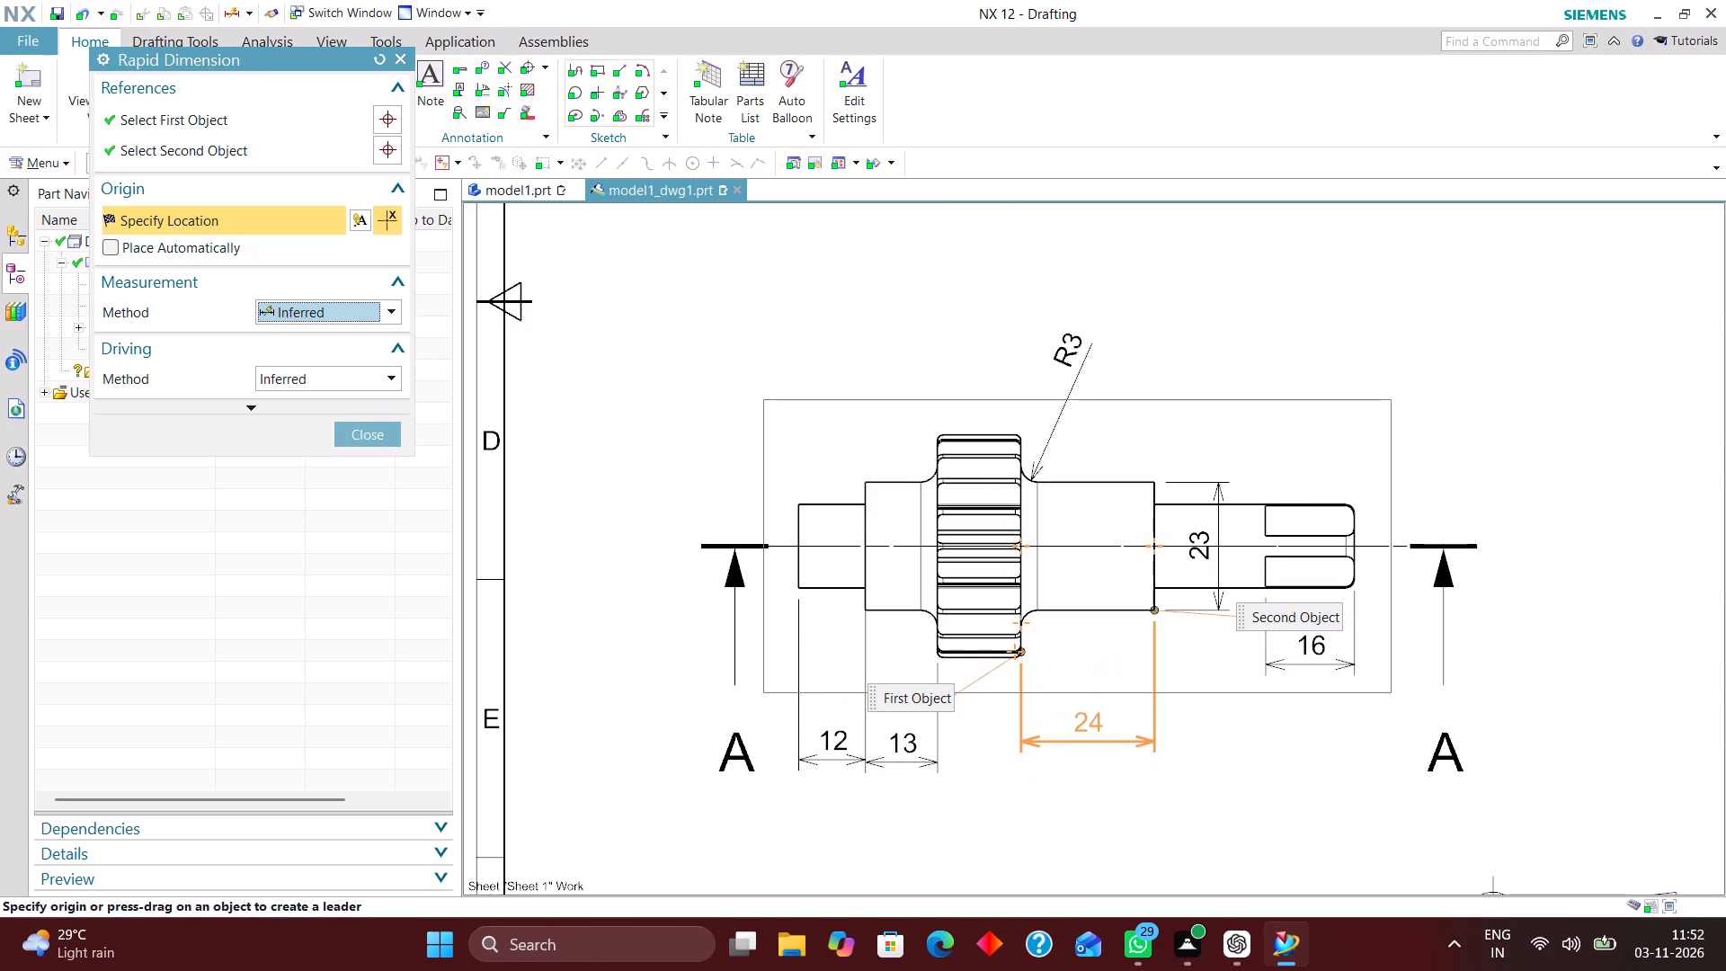
click(1097, 724)
Dimension the gear's face width in the top view, with the horizontal dimension placed above the view.
scroll(1105, 739, down, 2)
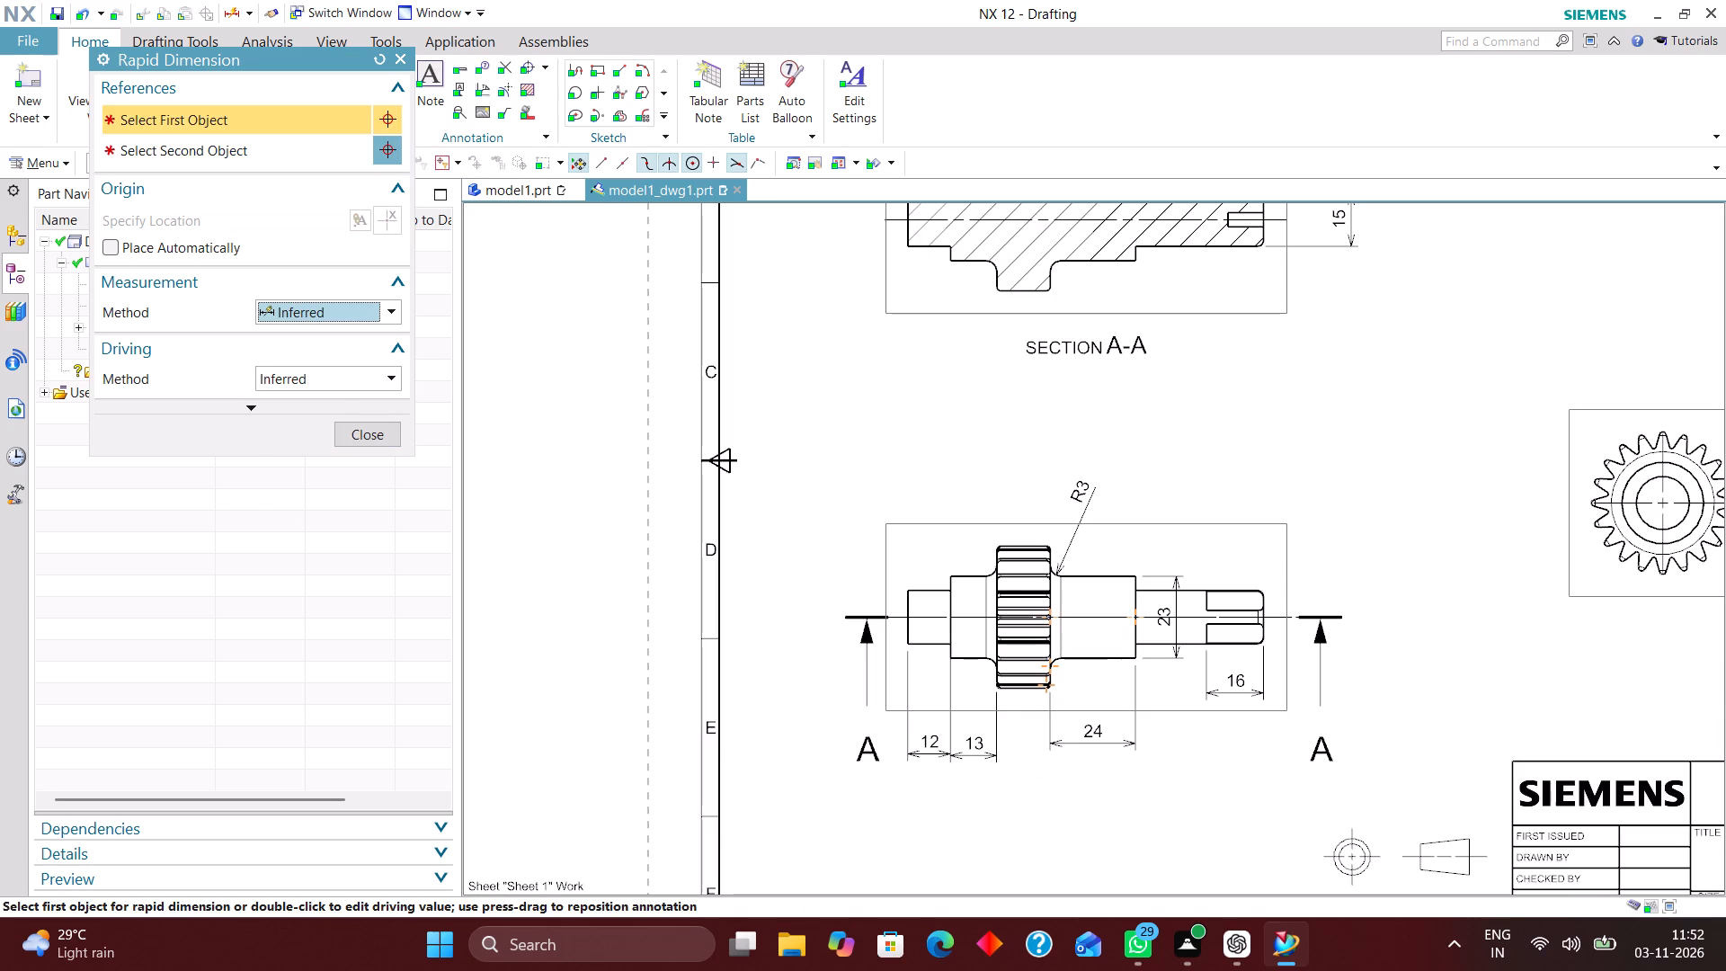
scroll(1011, 534, up, 11)
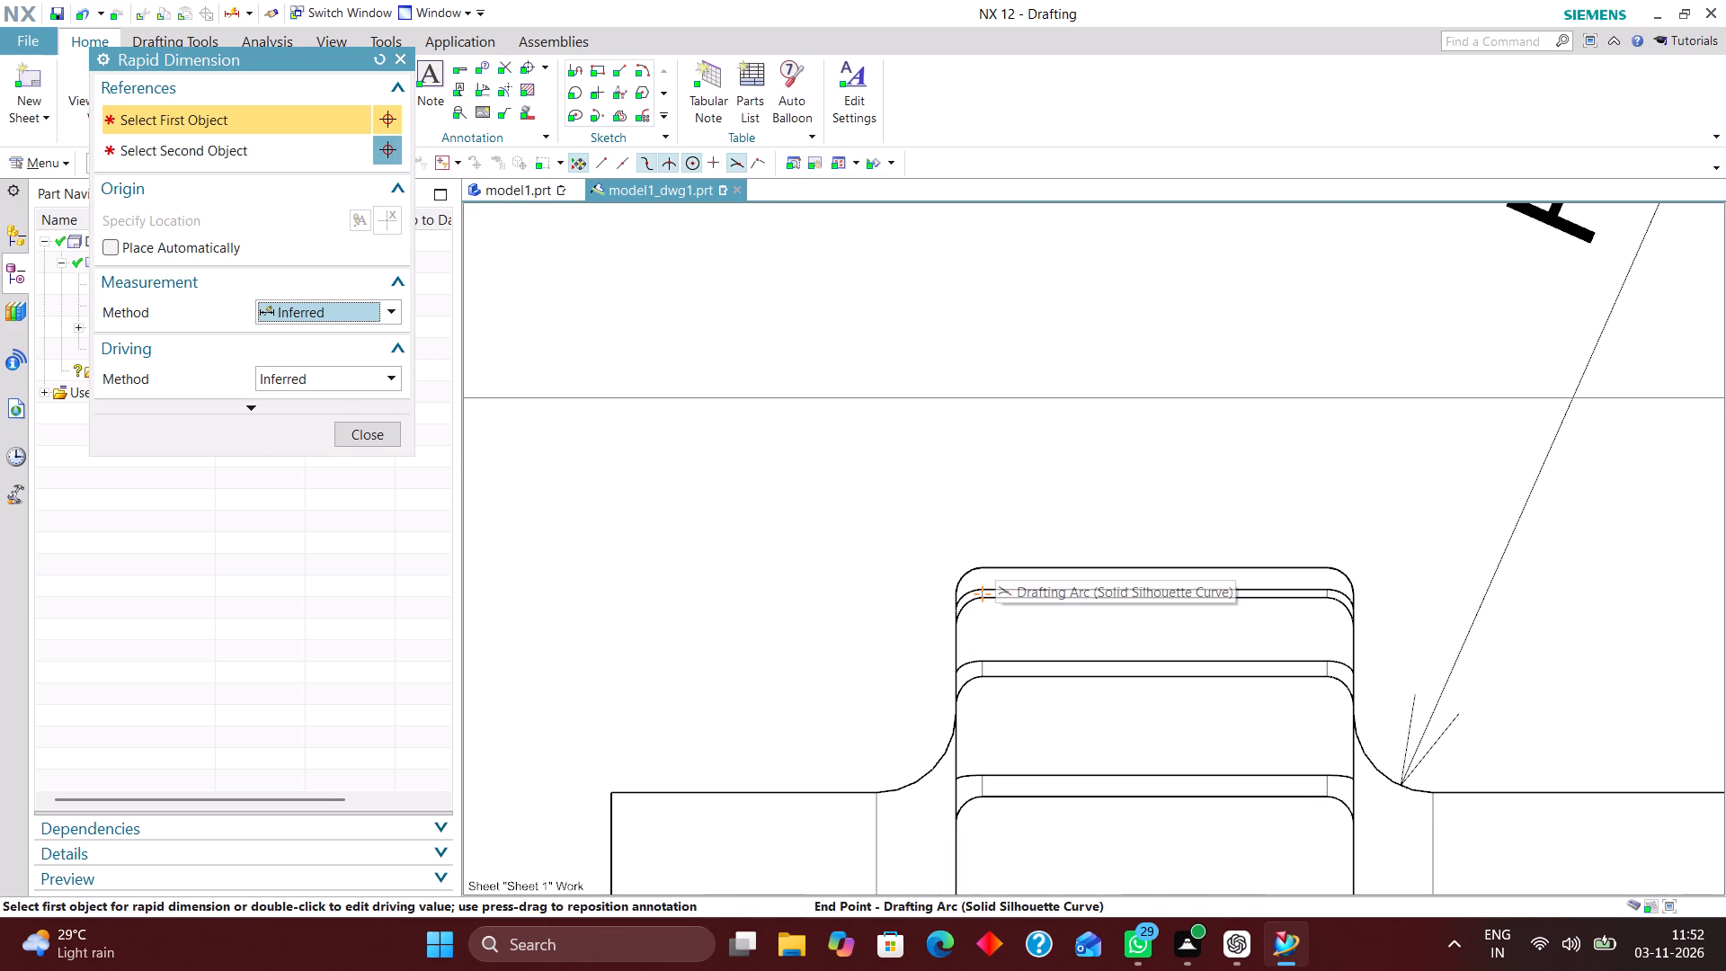
click(954, 599)
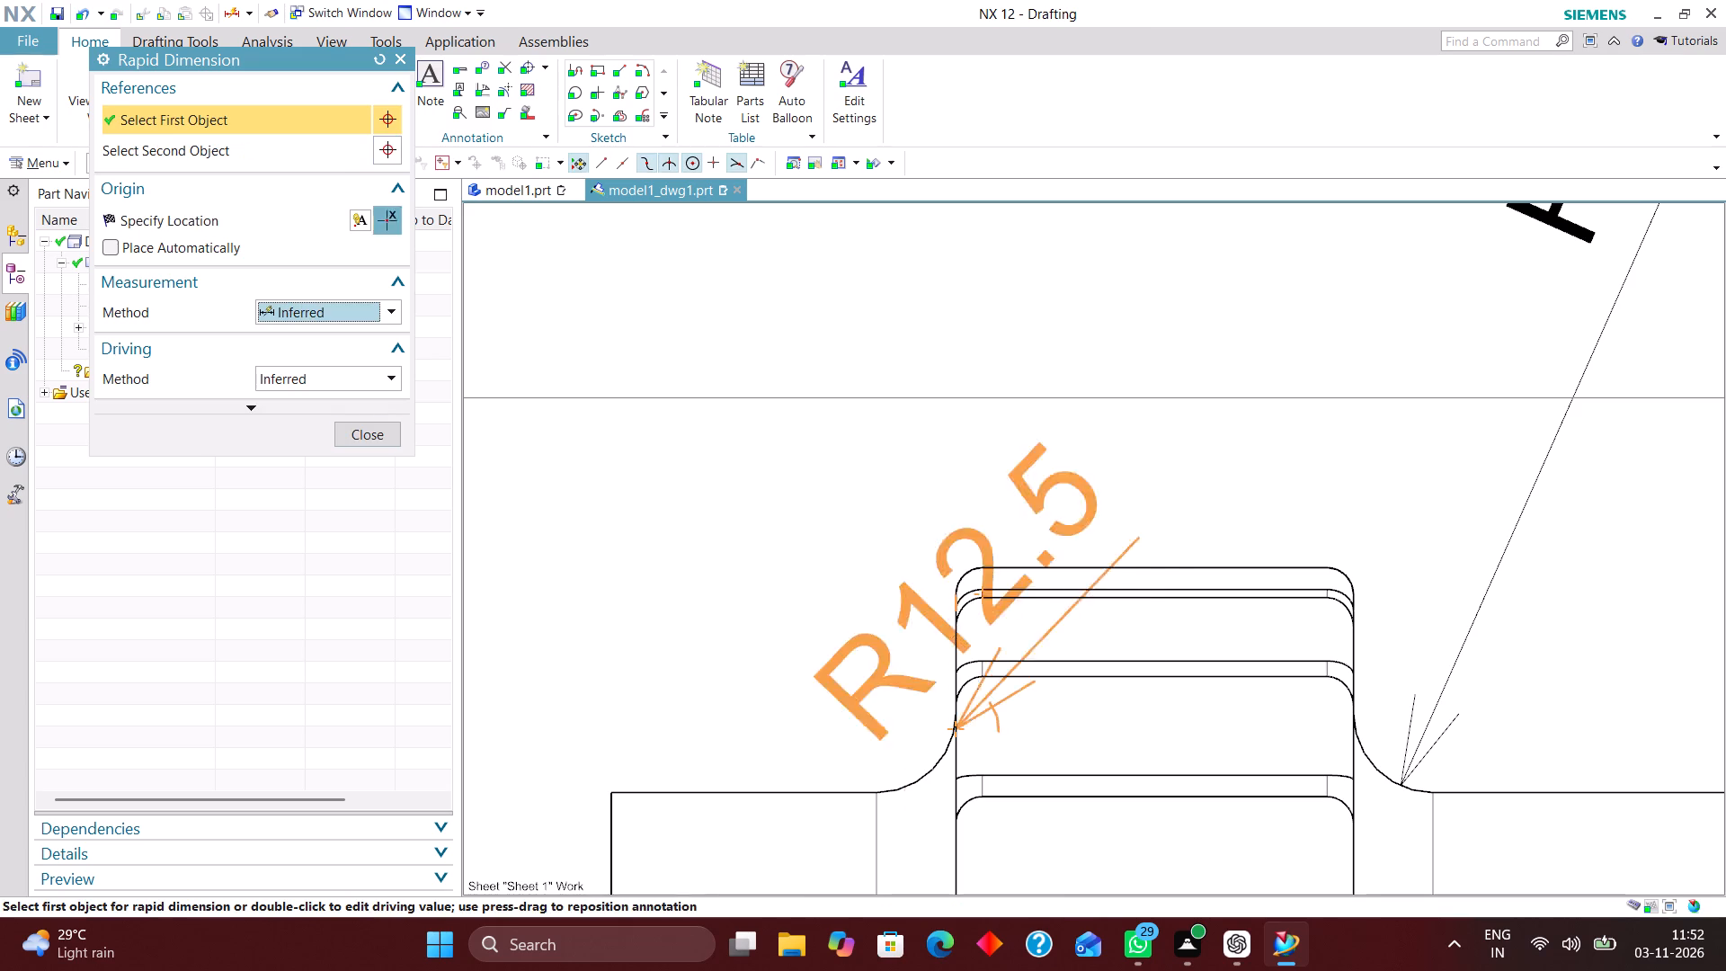
click(1357, 597)
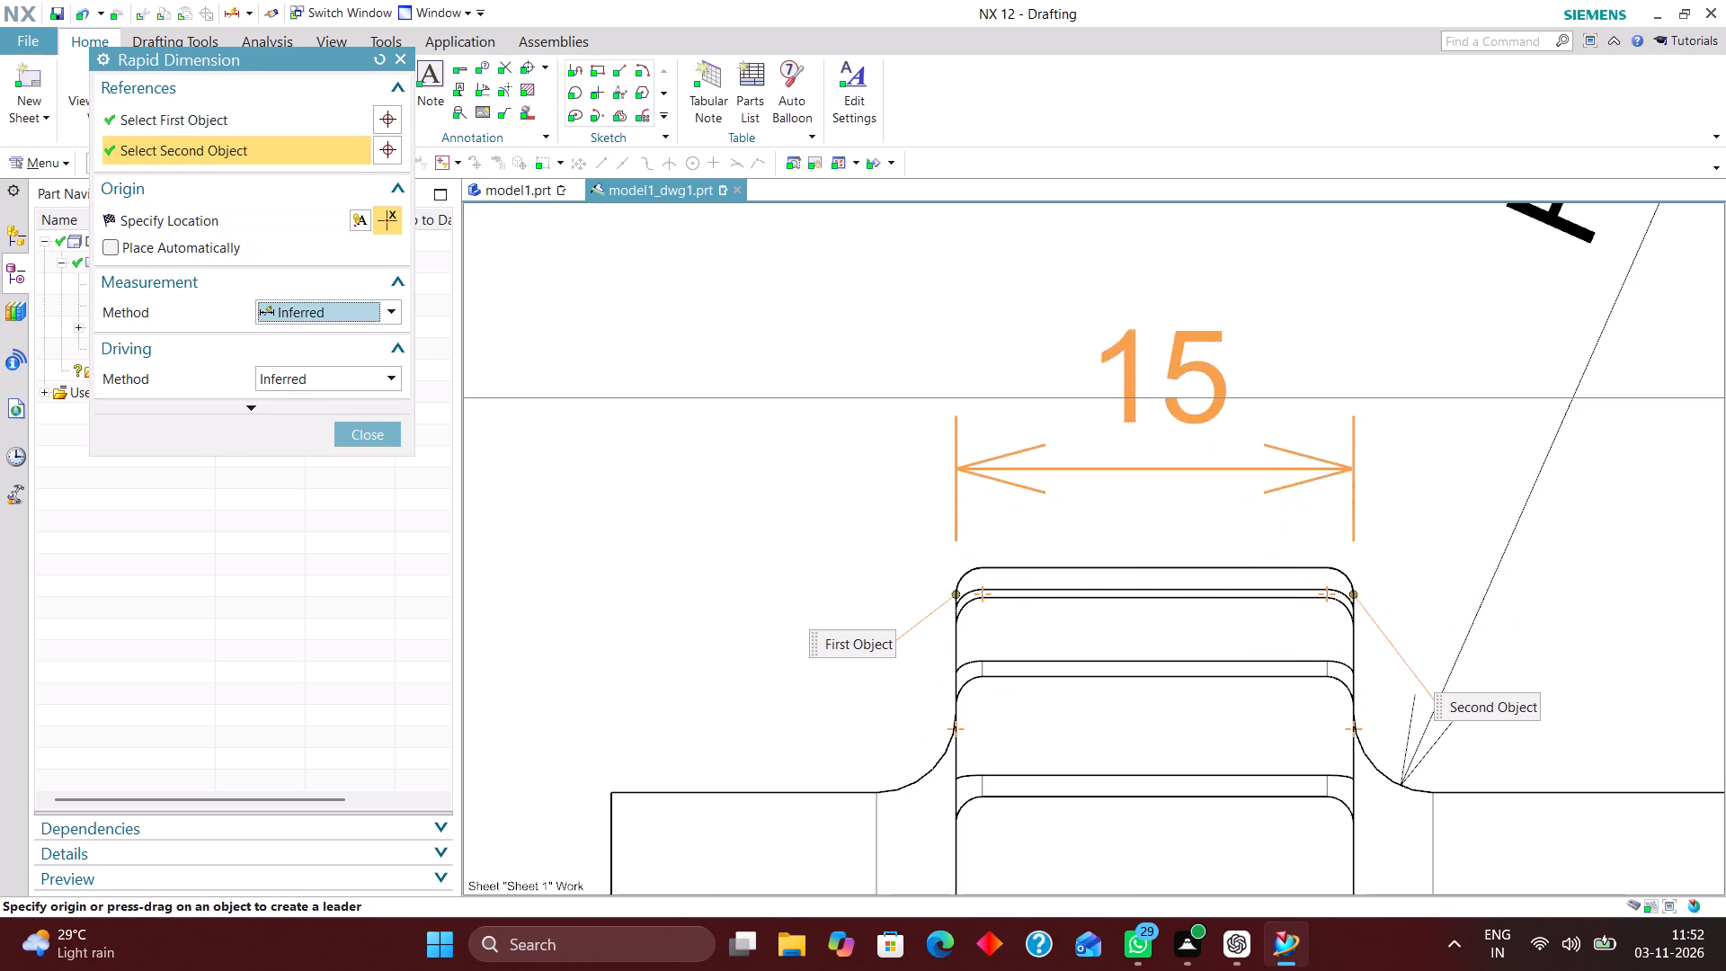
scroll(1170, 485, down, 3)
click(1165, 264)
Add a vertical dimension across the gear's outer diameter in section A-A, placed outside the view beyond the short shaft end.
scroll(1016, 357, down, 5)
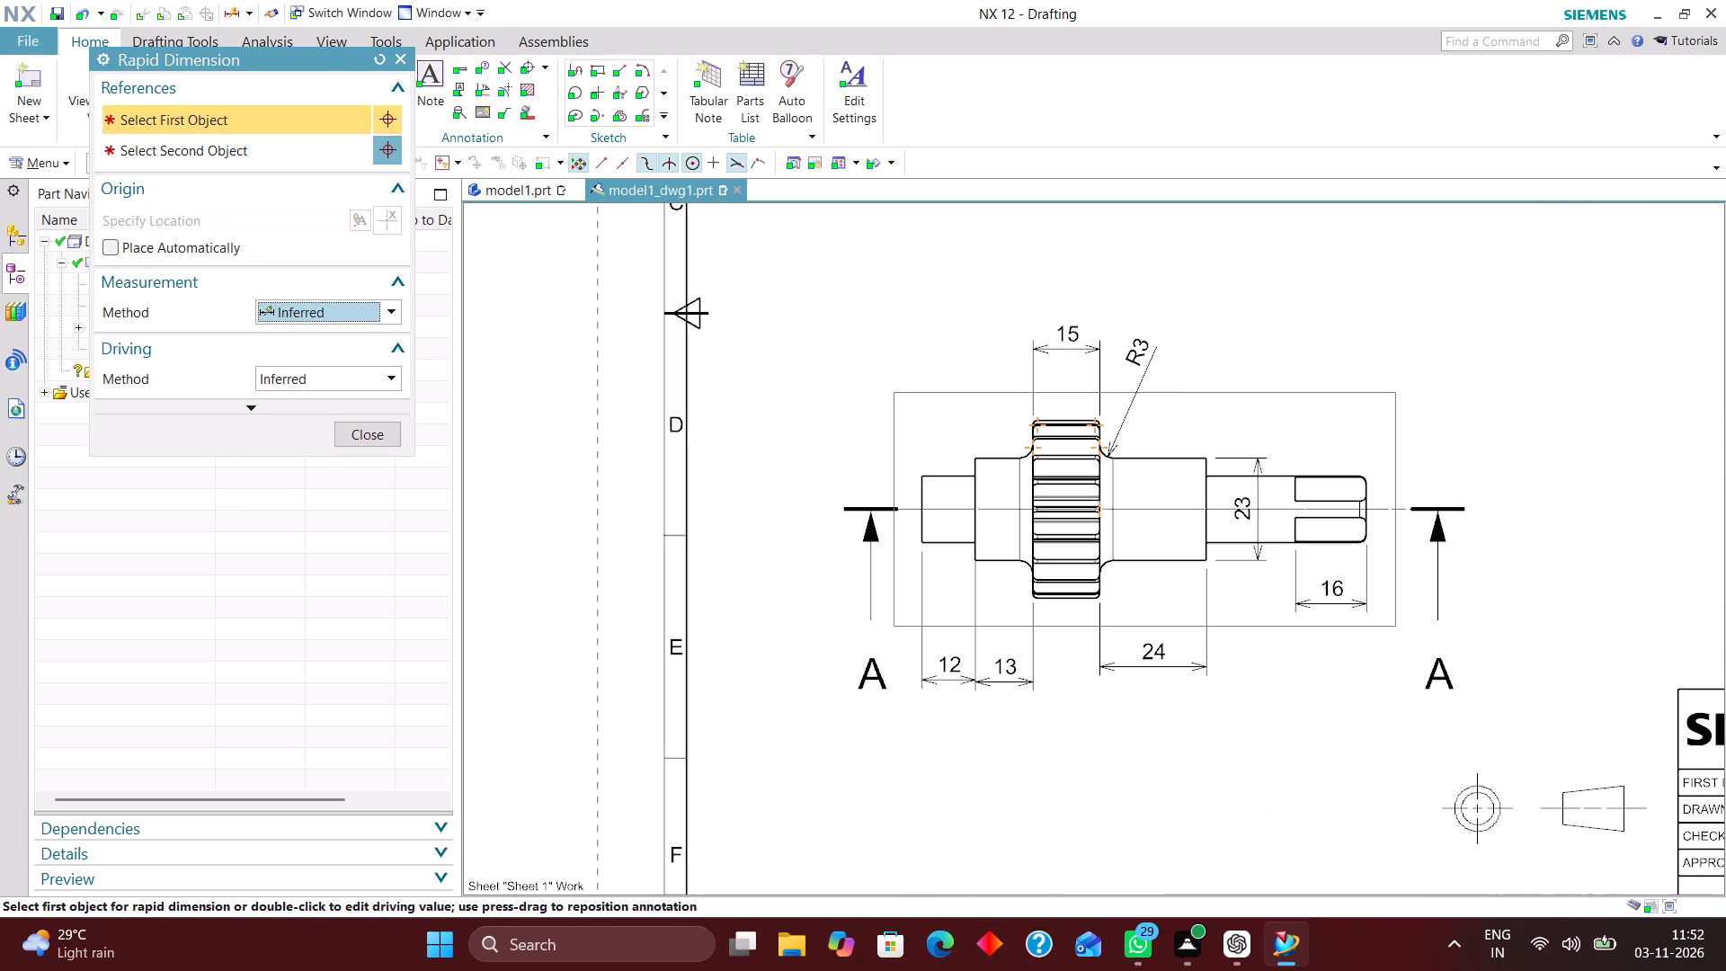
scroll(1151, 650, up, 3)
scroll(997, 675, down, 4)
scroll(921, 688, up, 2)
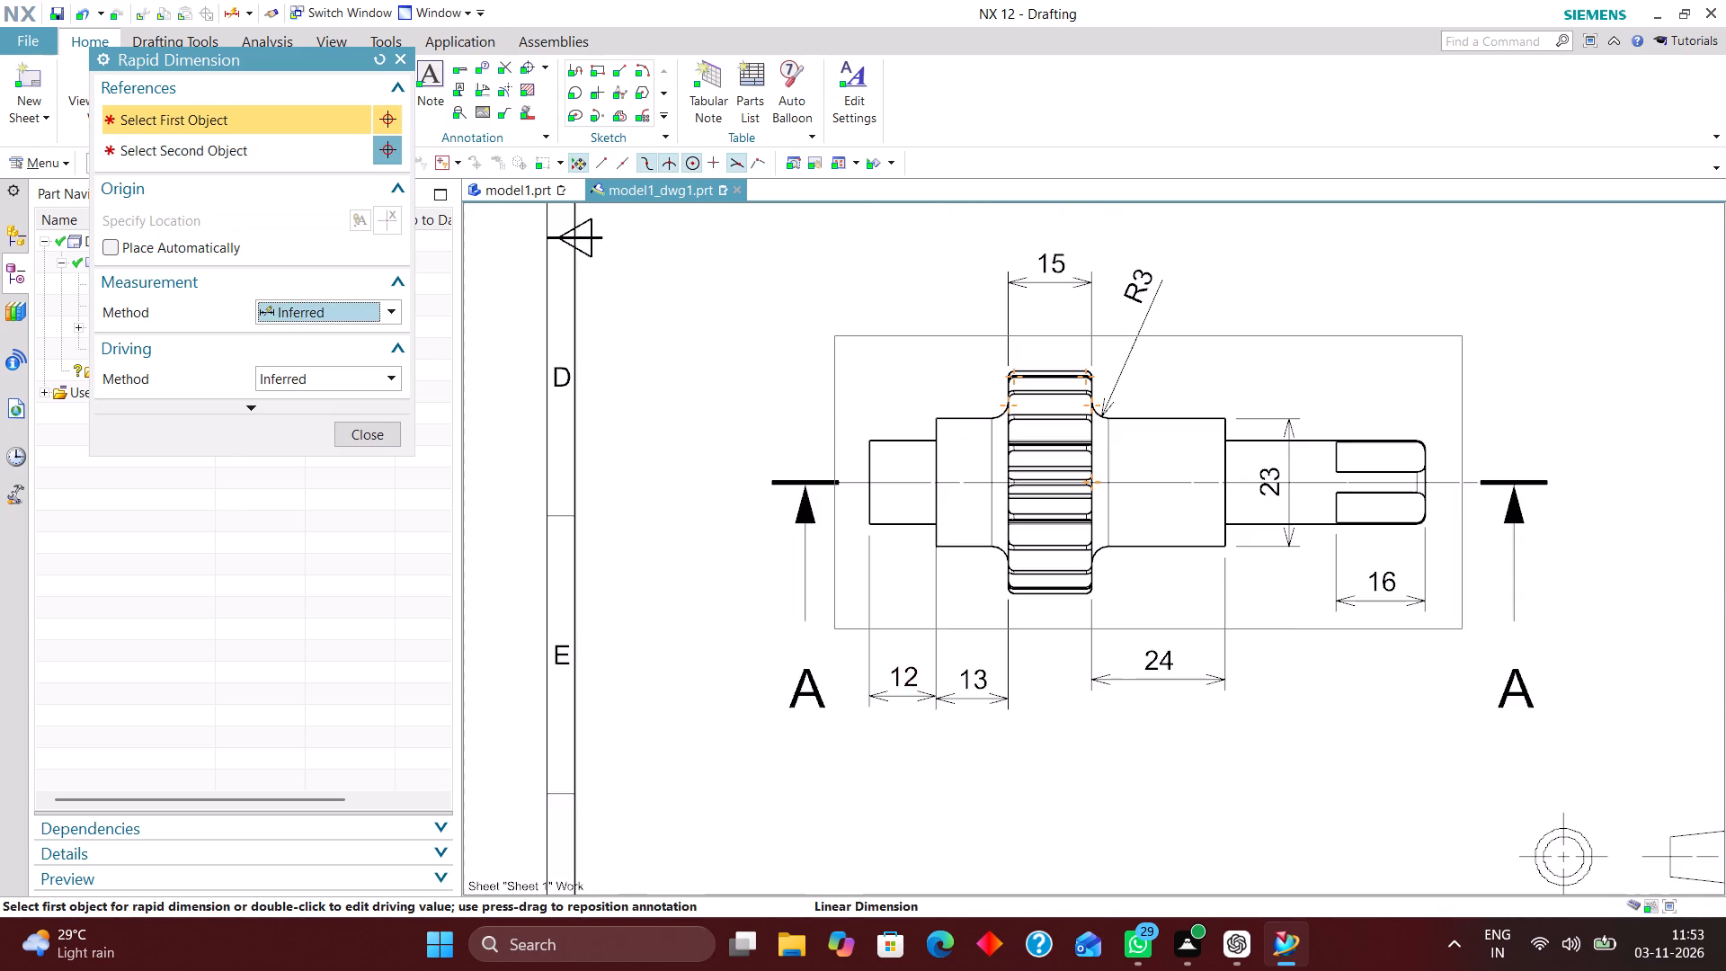
scroll(1060, 729, down, 1)
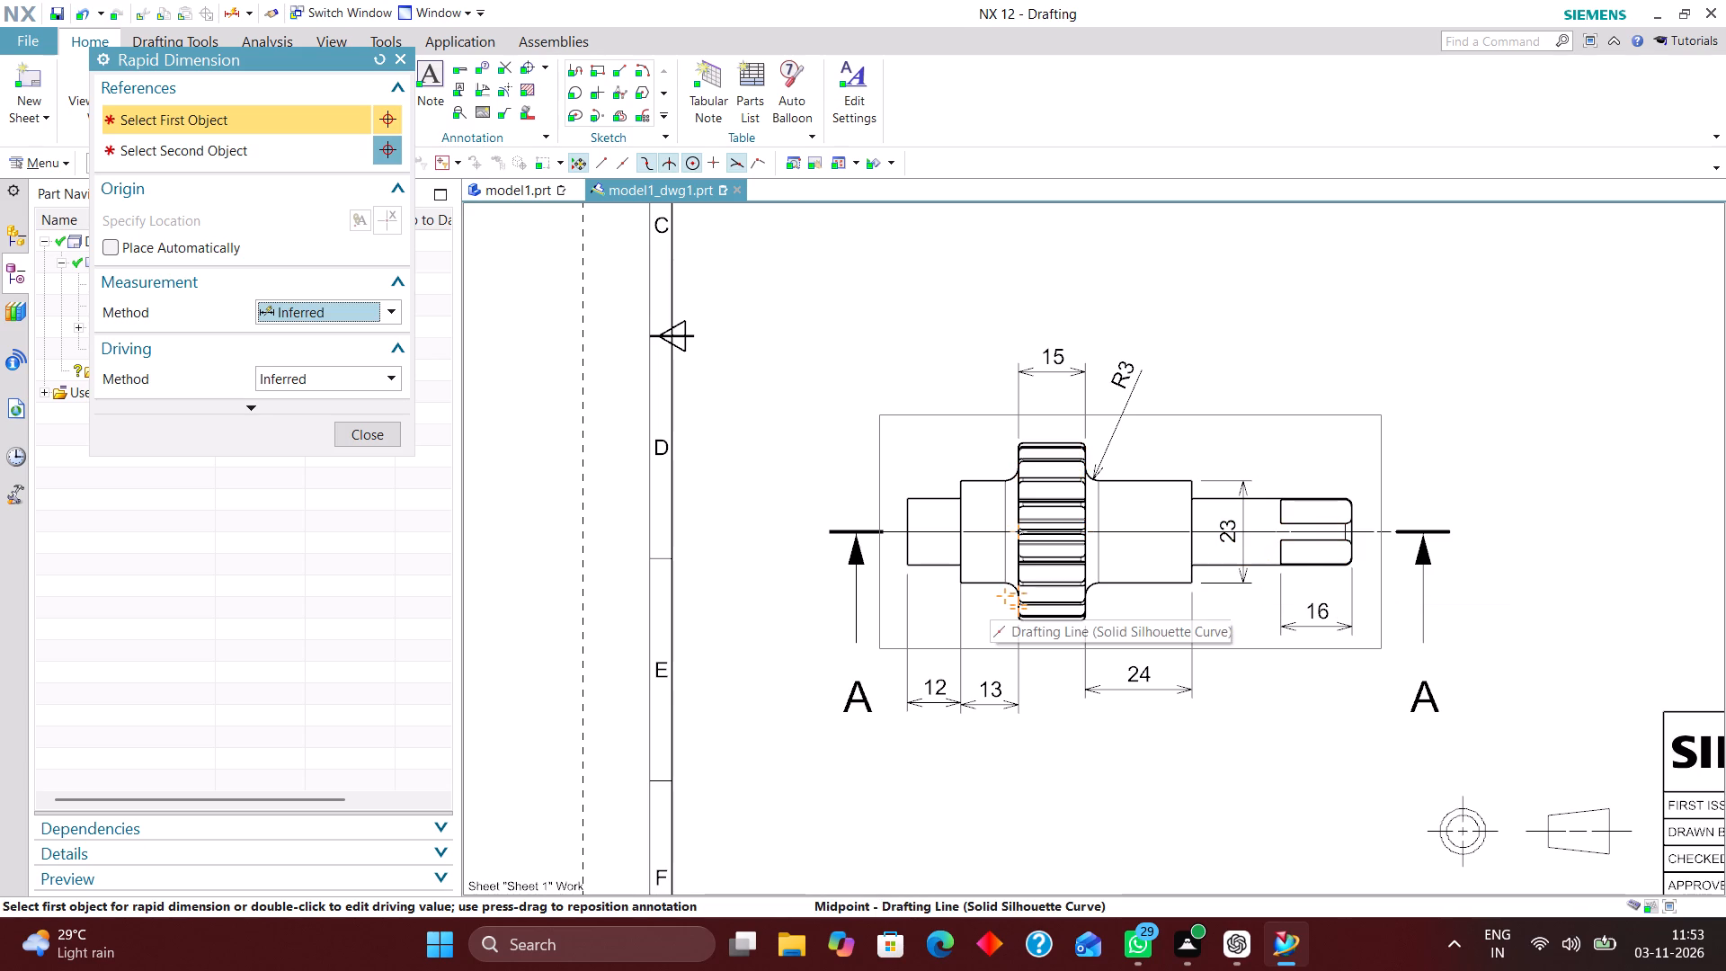
scroll(947, 528, down, 3)
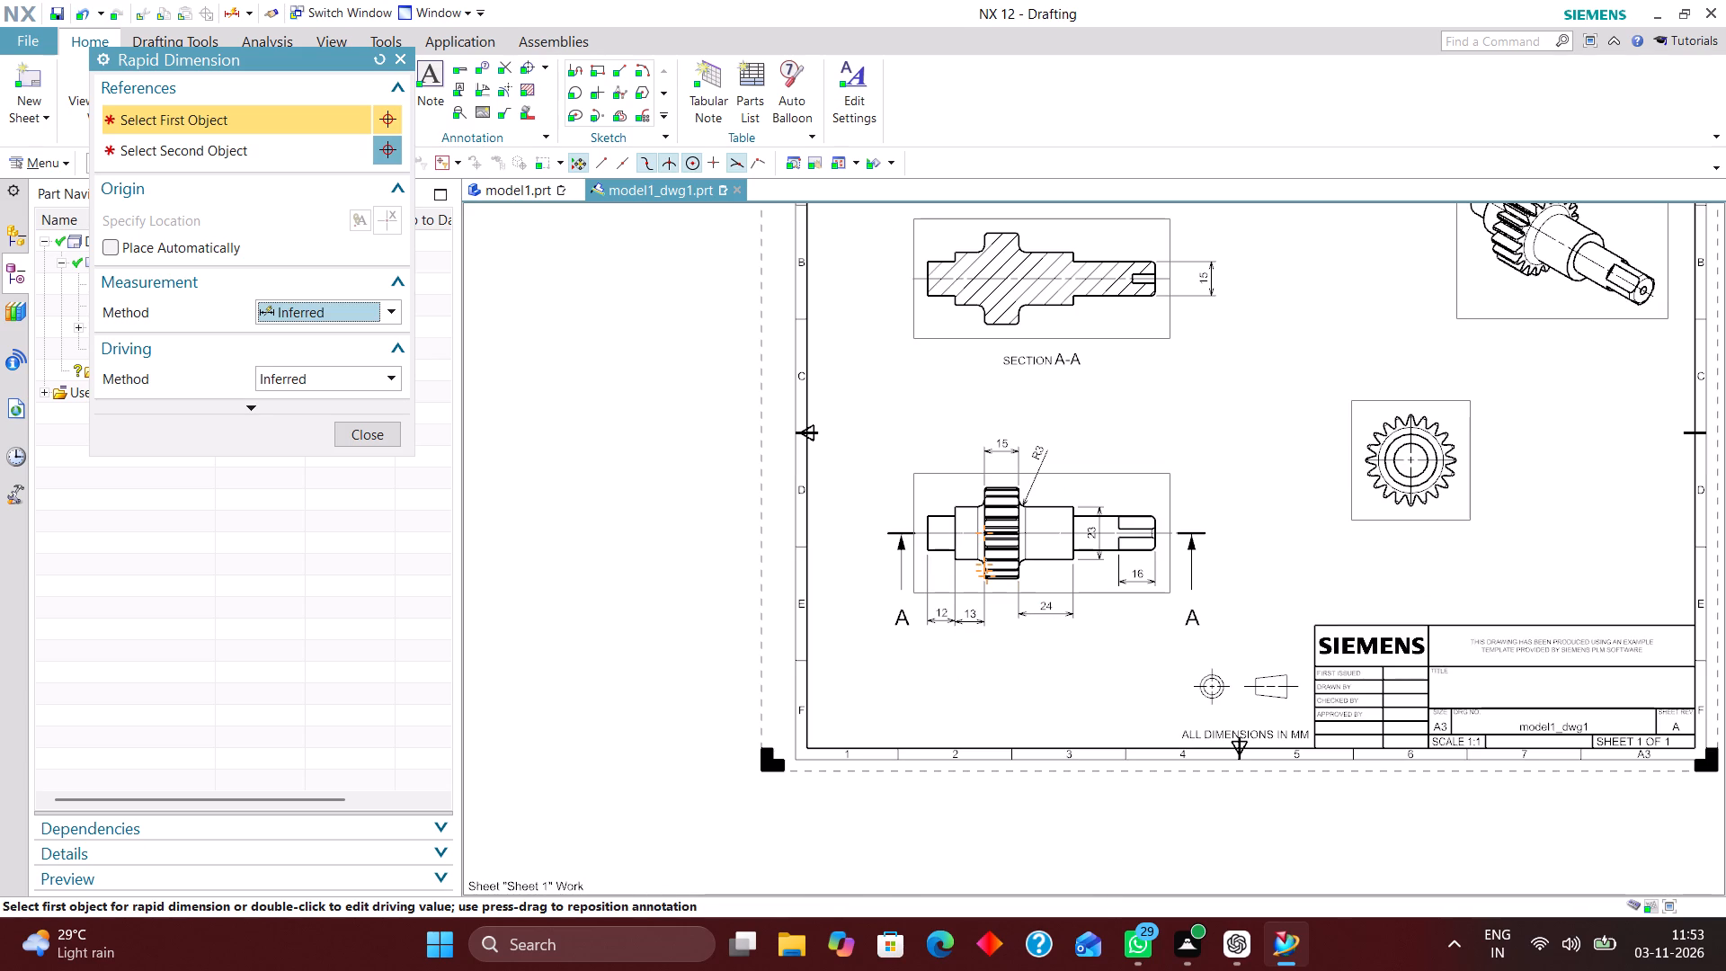
scroll(947, 561, down, 2)
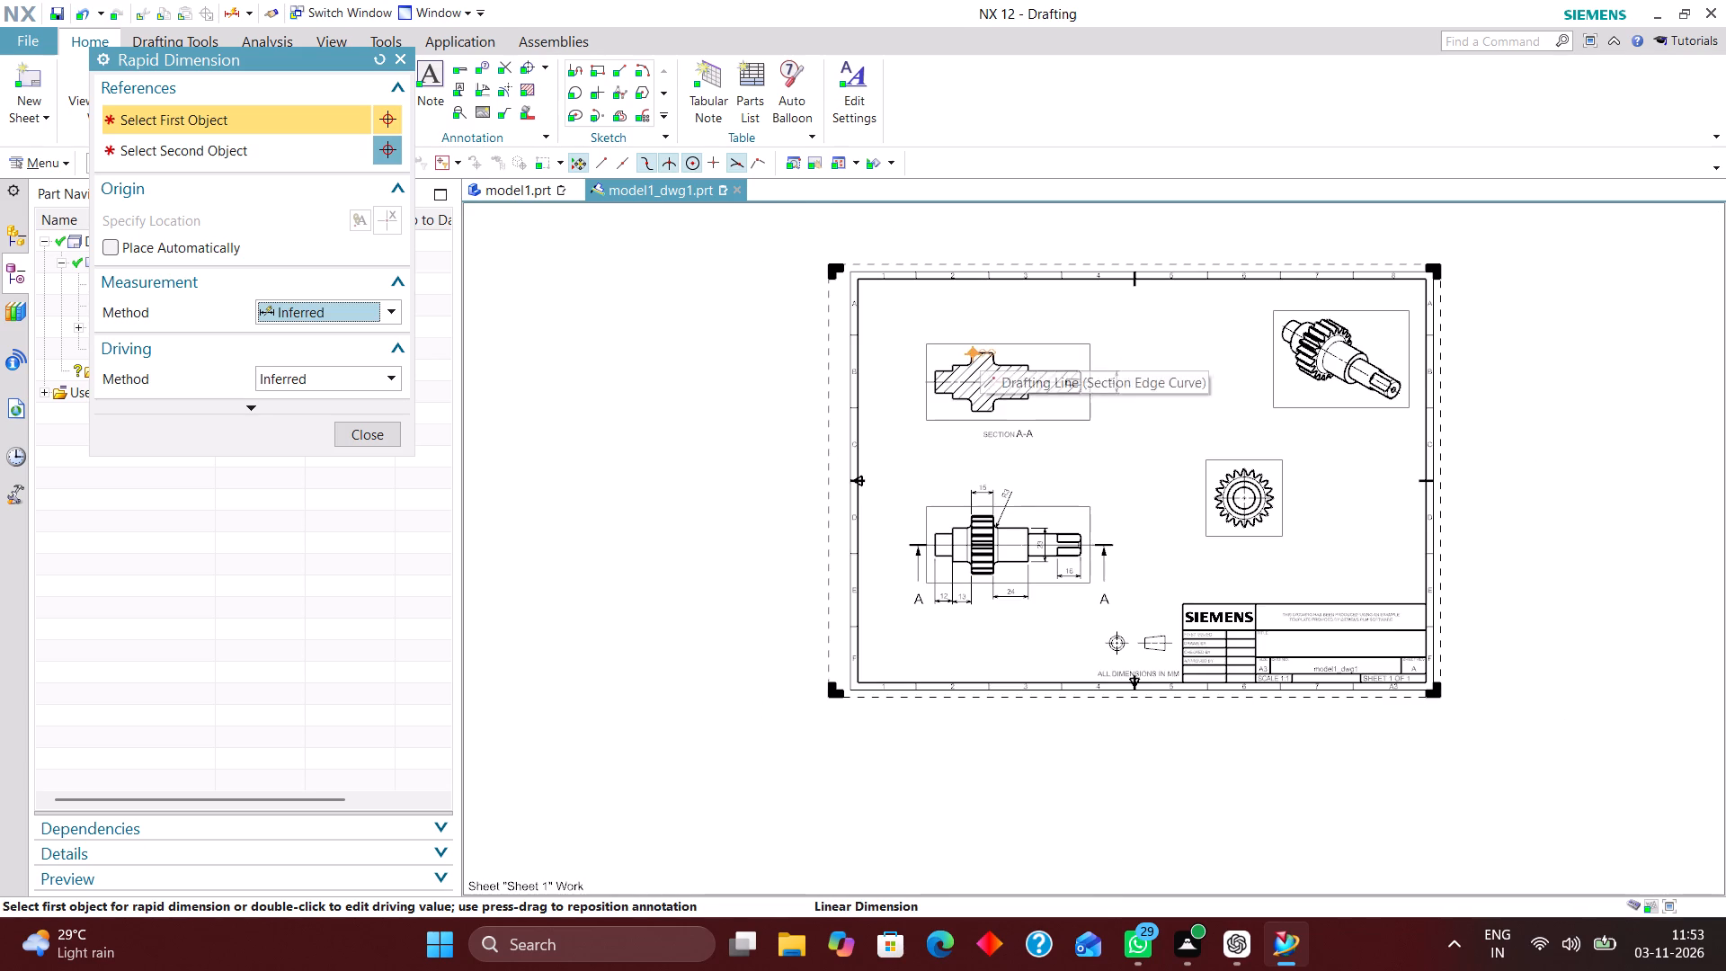
scroll(979, 366, up, 5)
scroll(1102, 450, down, 3)
scroll(1045, 348, up, 3)
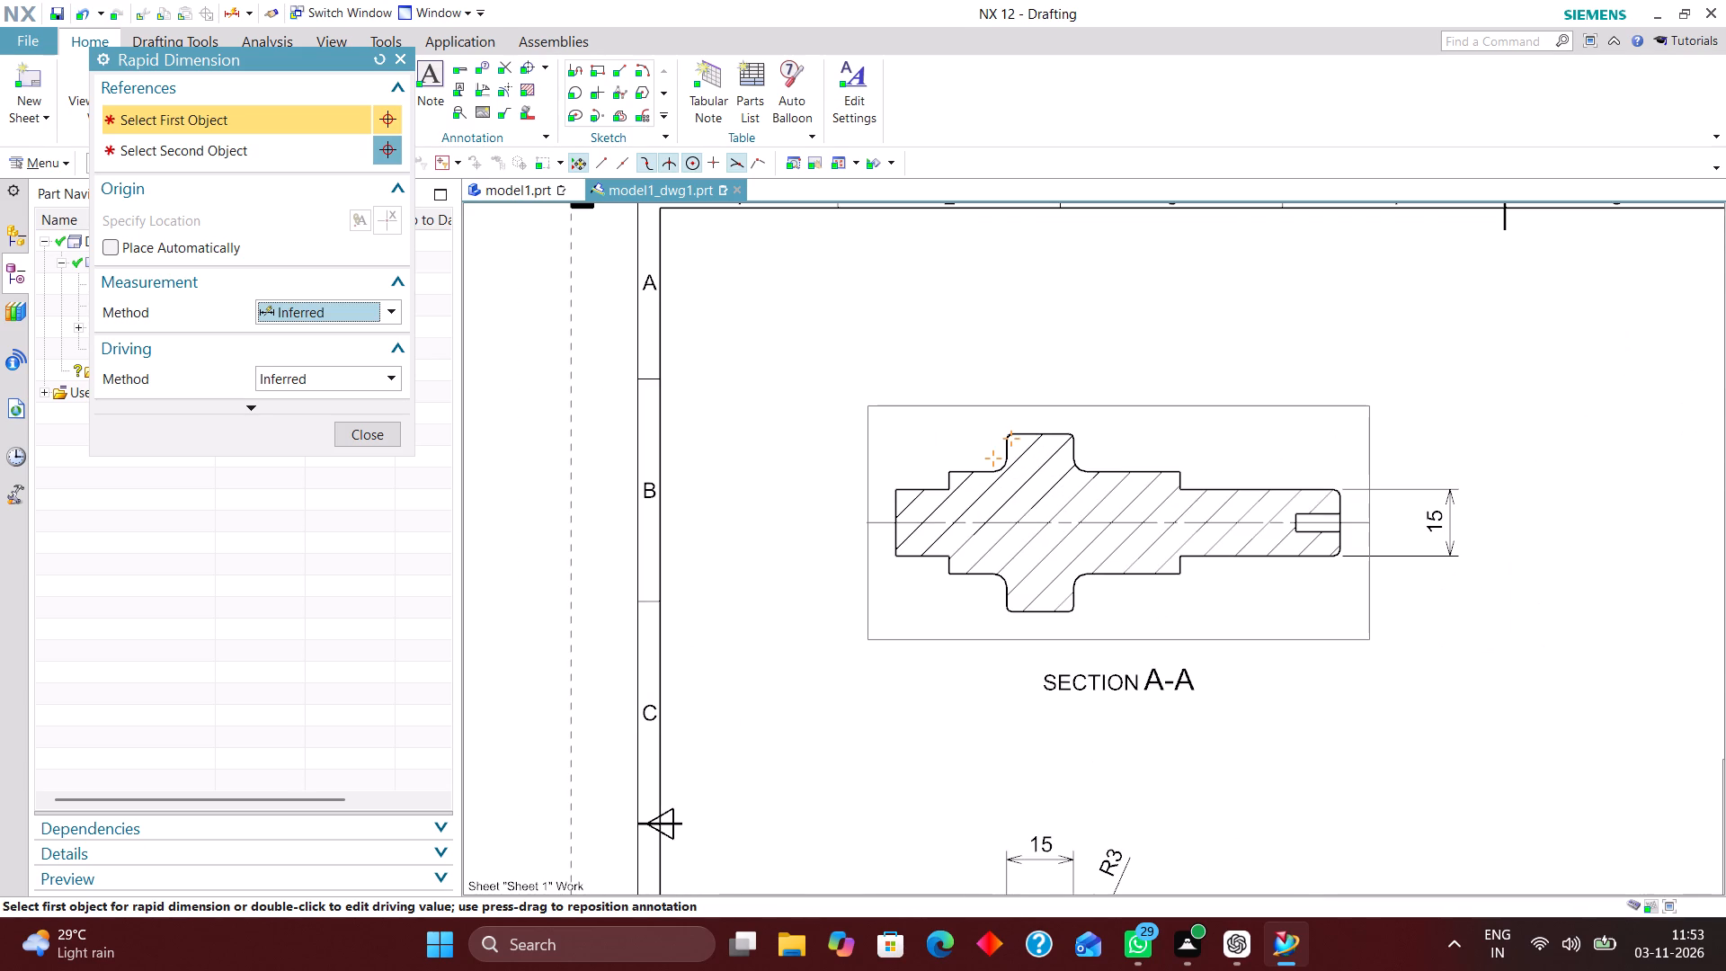
click(1011, 432)
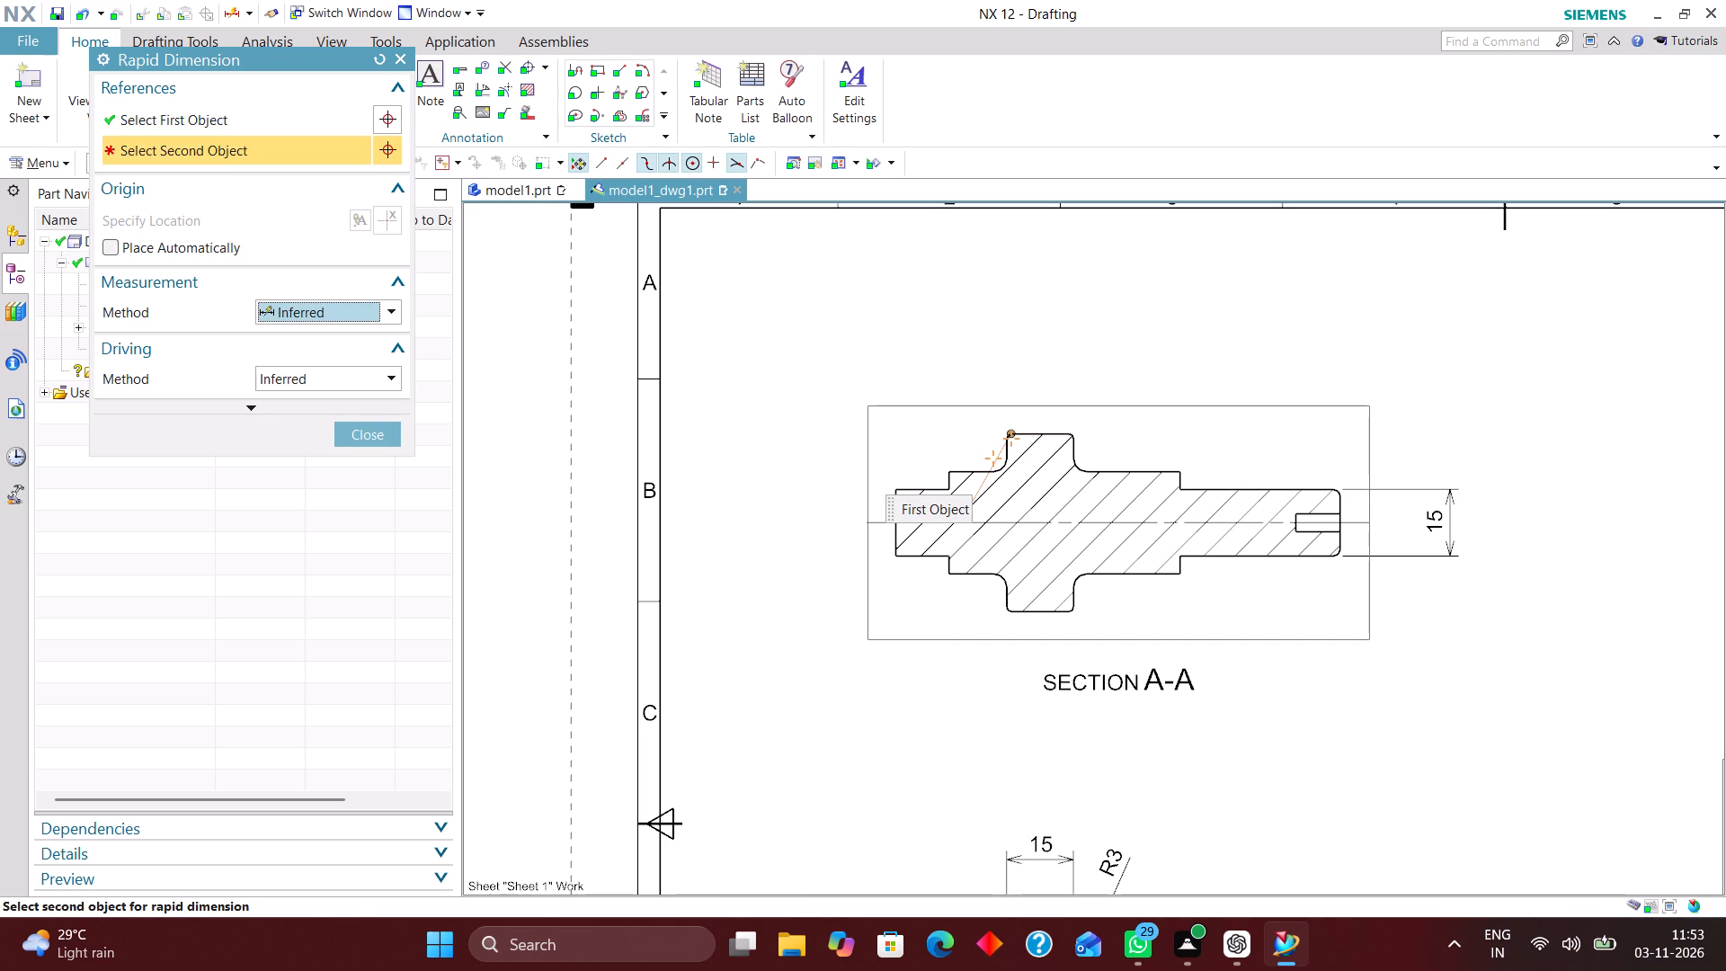
click(1008, 612)
click(770, 520)
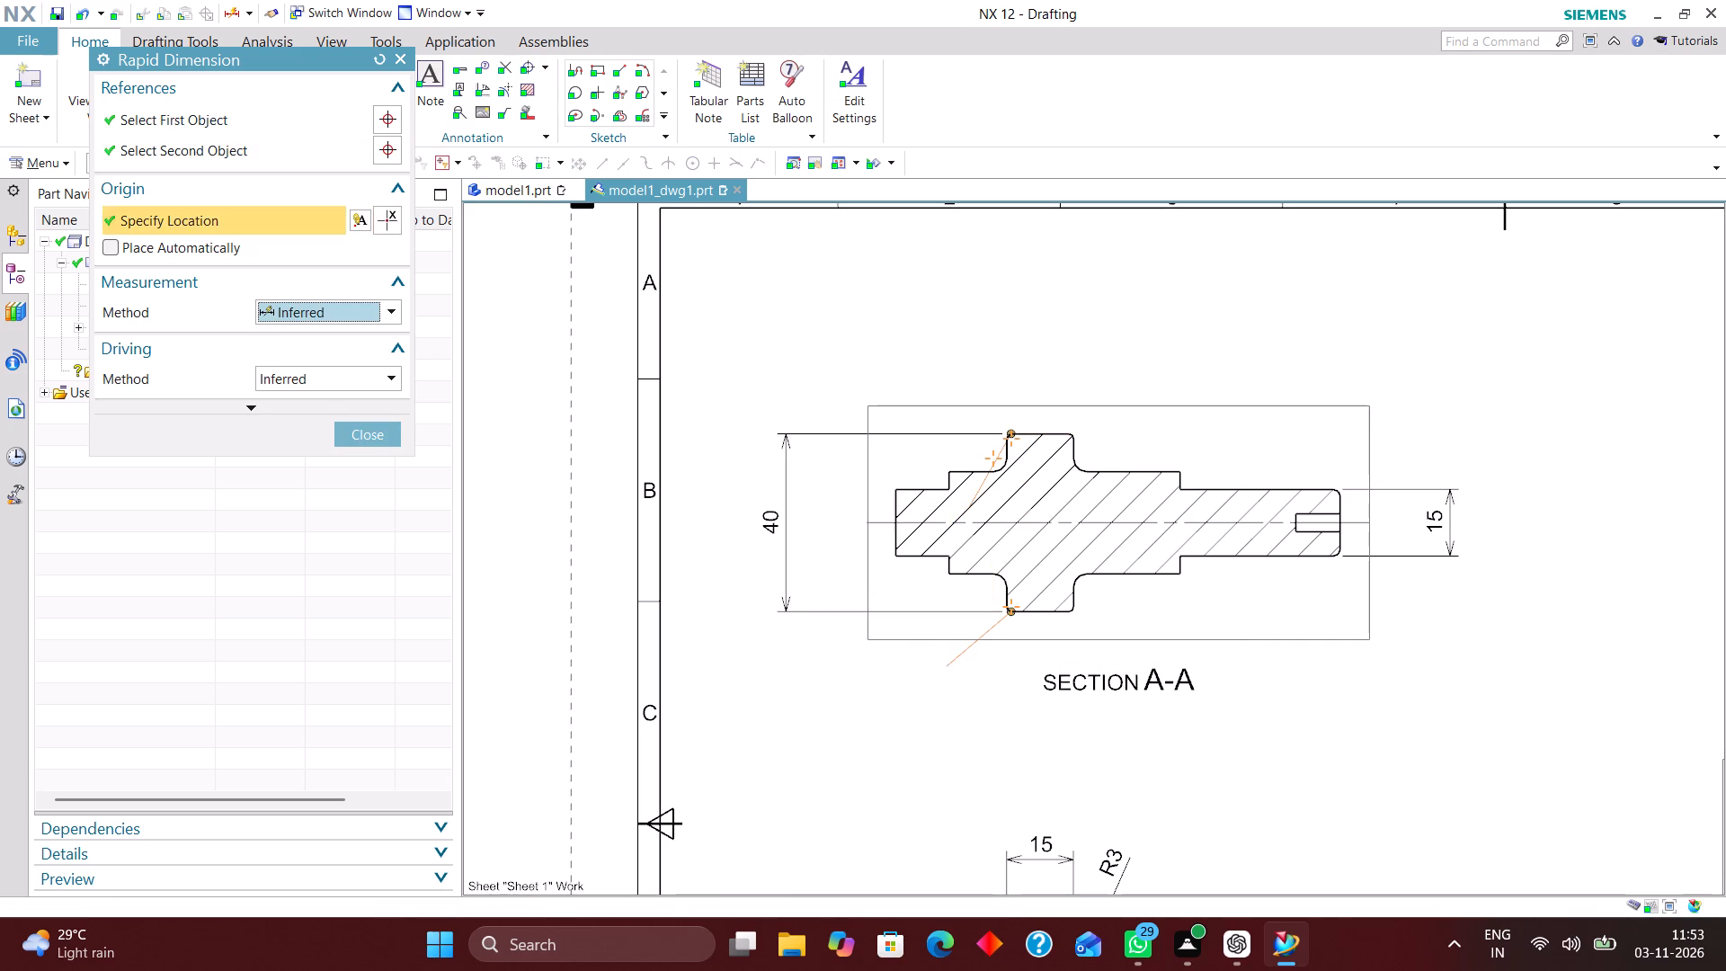
Add a vertical dimension across the short shaft end's corners in section A-A, placed between its end face and the gear diameter dimension.
scroll(1063, 527, down, 3)
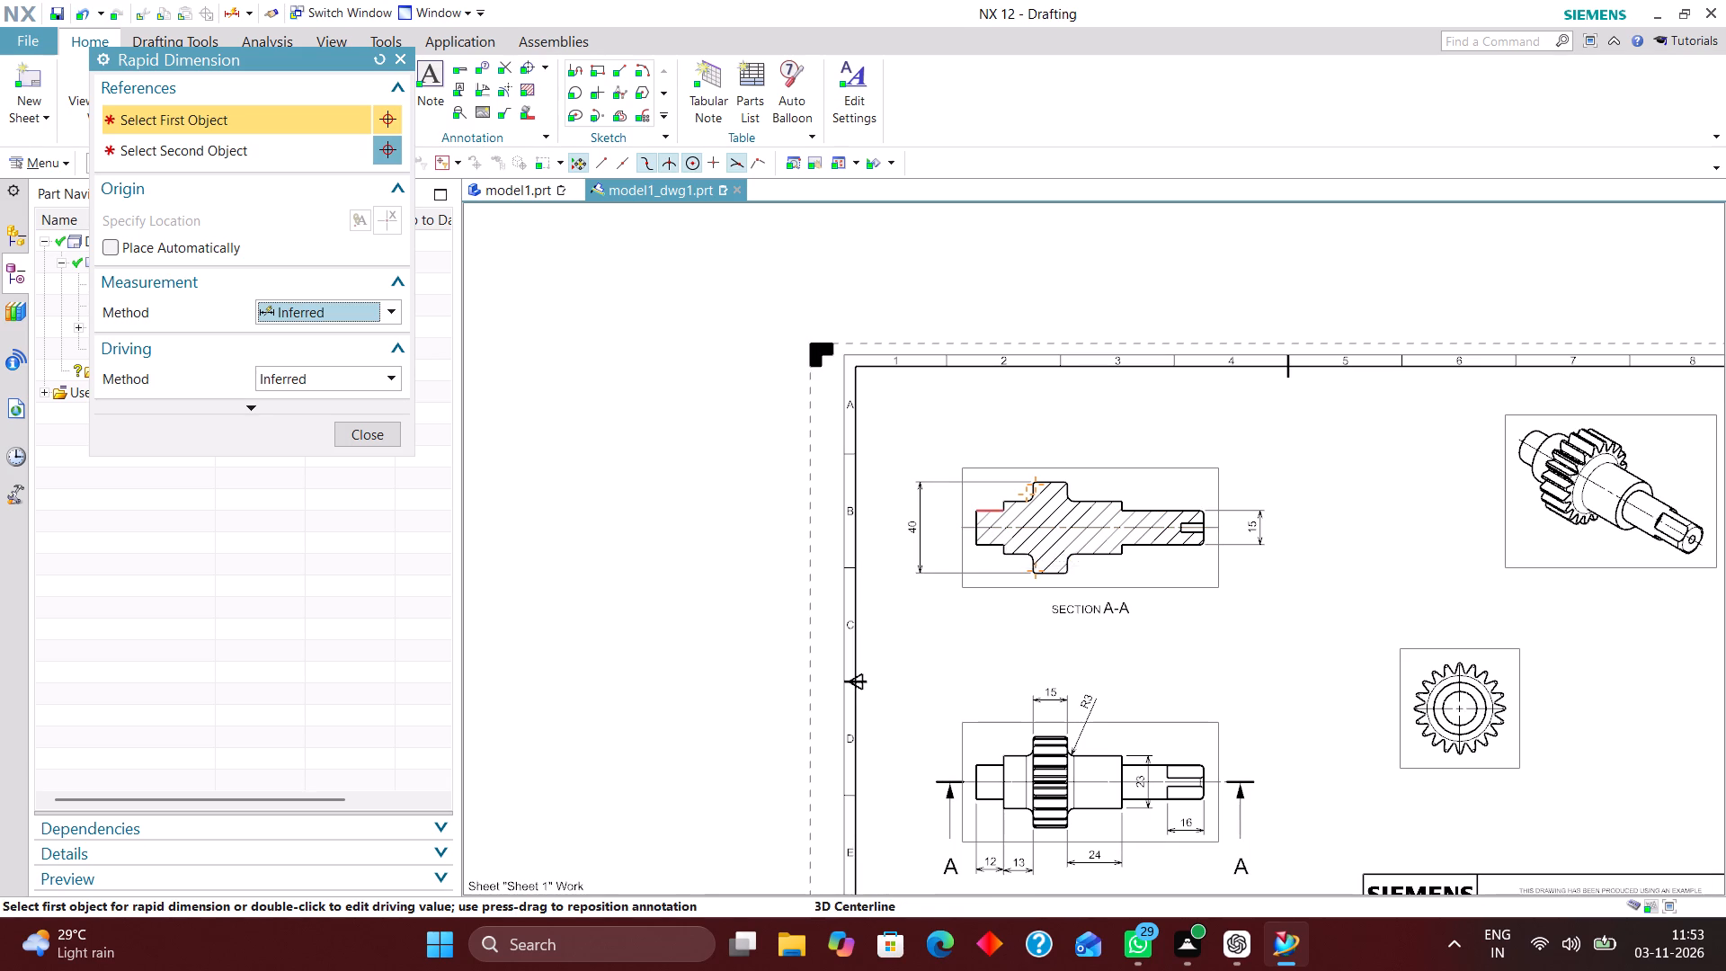
scroll(1119, 498, down, 3)
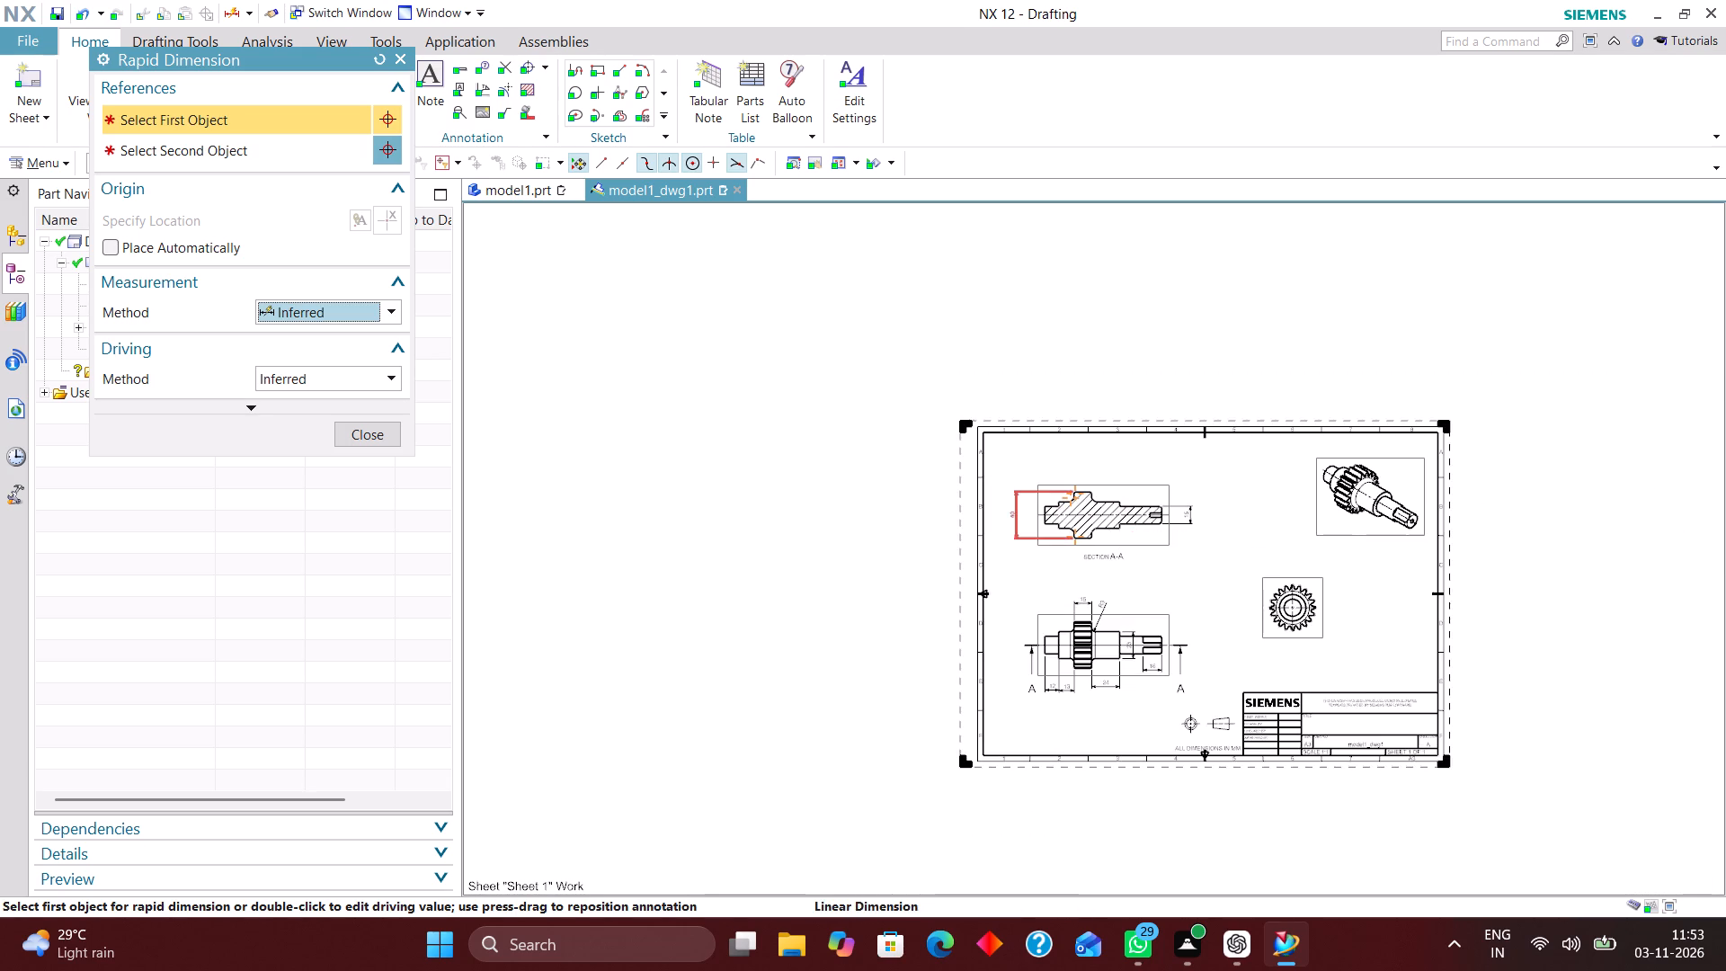
scroll(1037, 494, up, 10)
click(1043, 516)
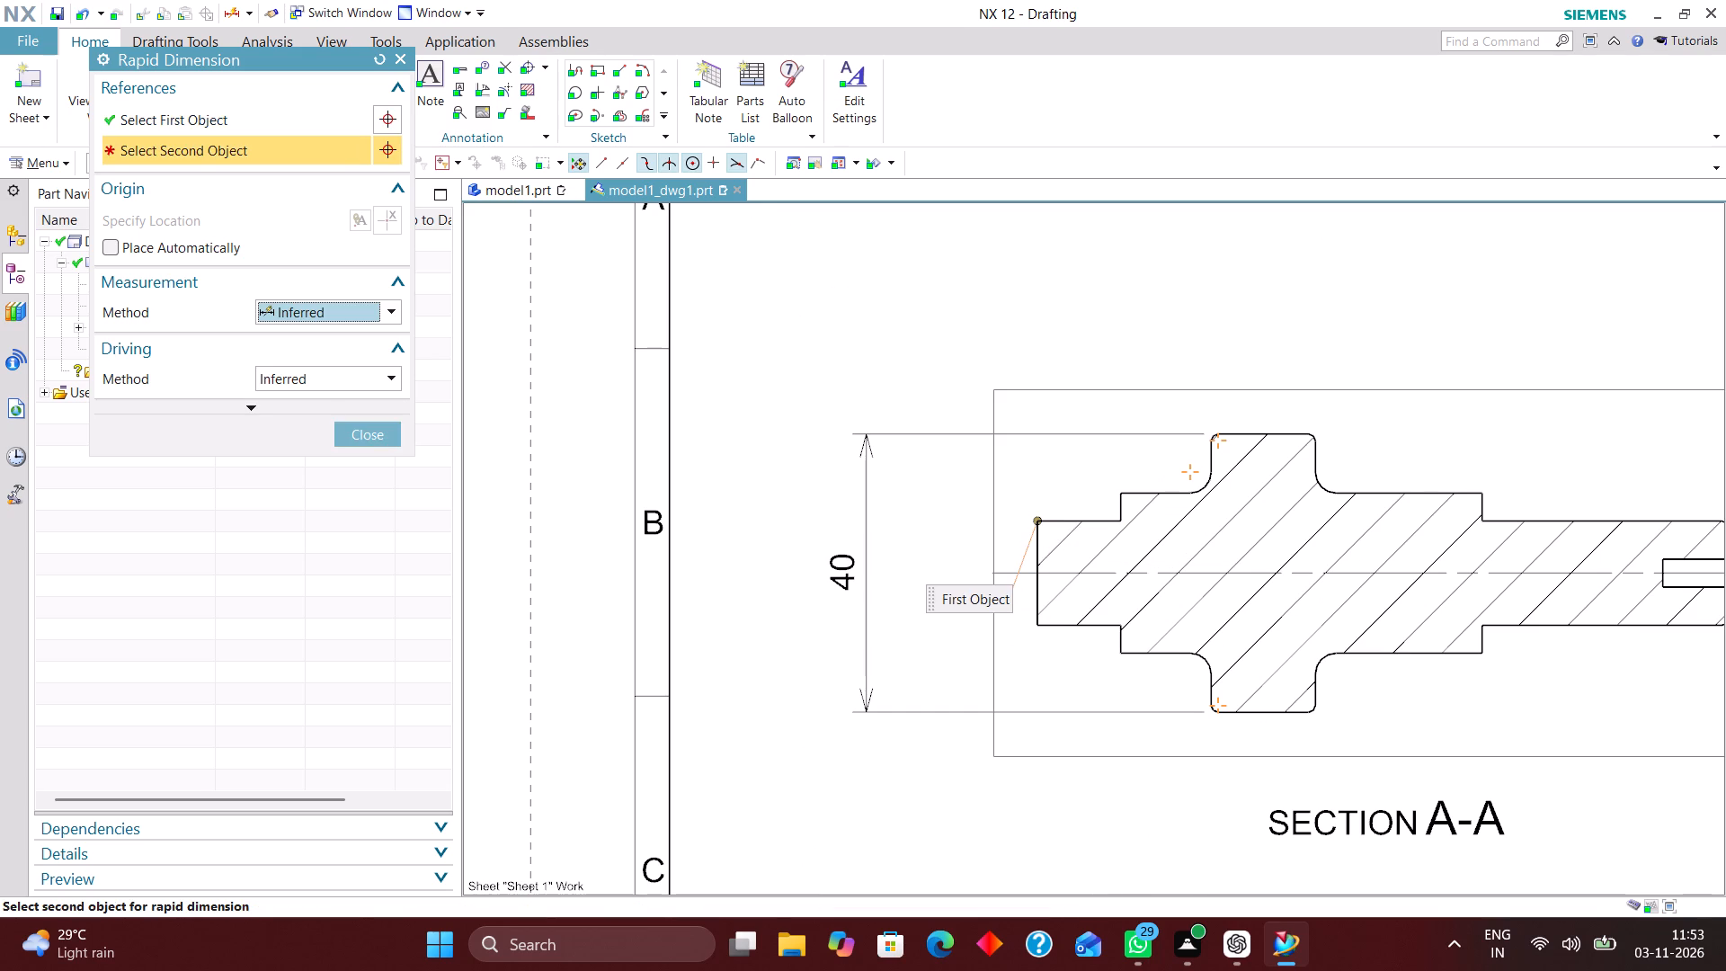
click(1038, 624)
click(921, 564)
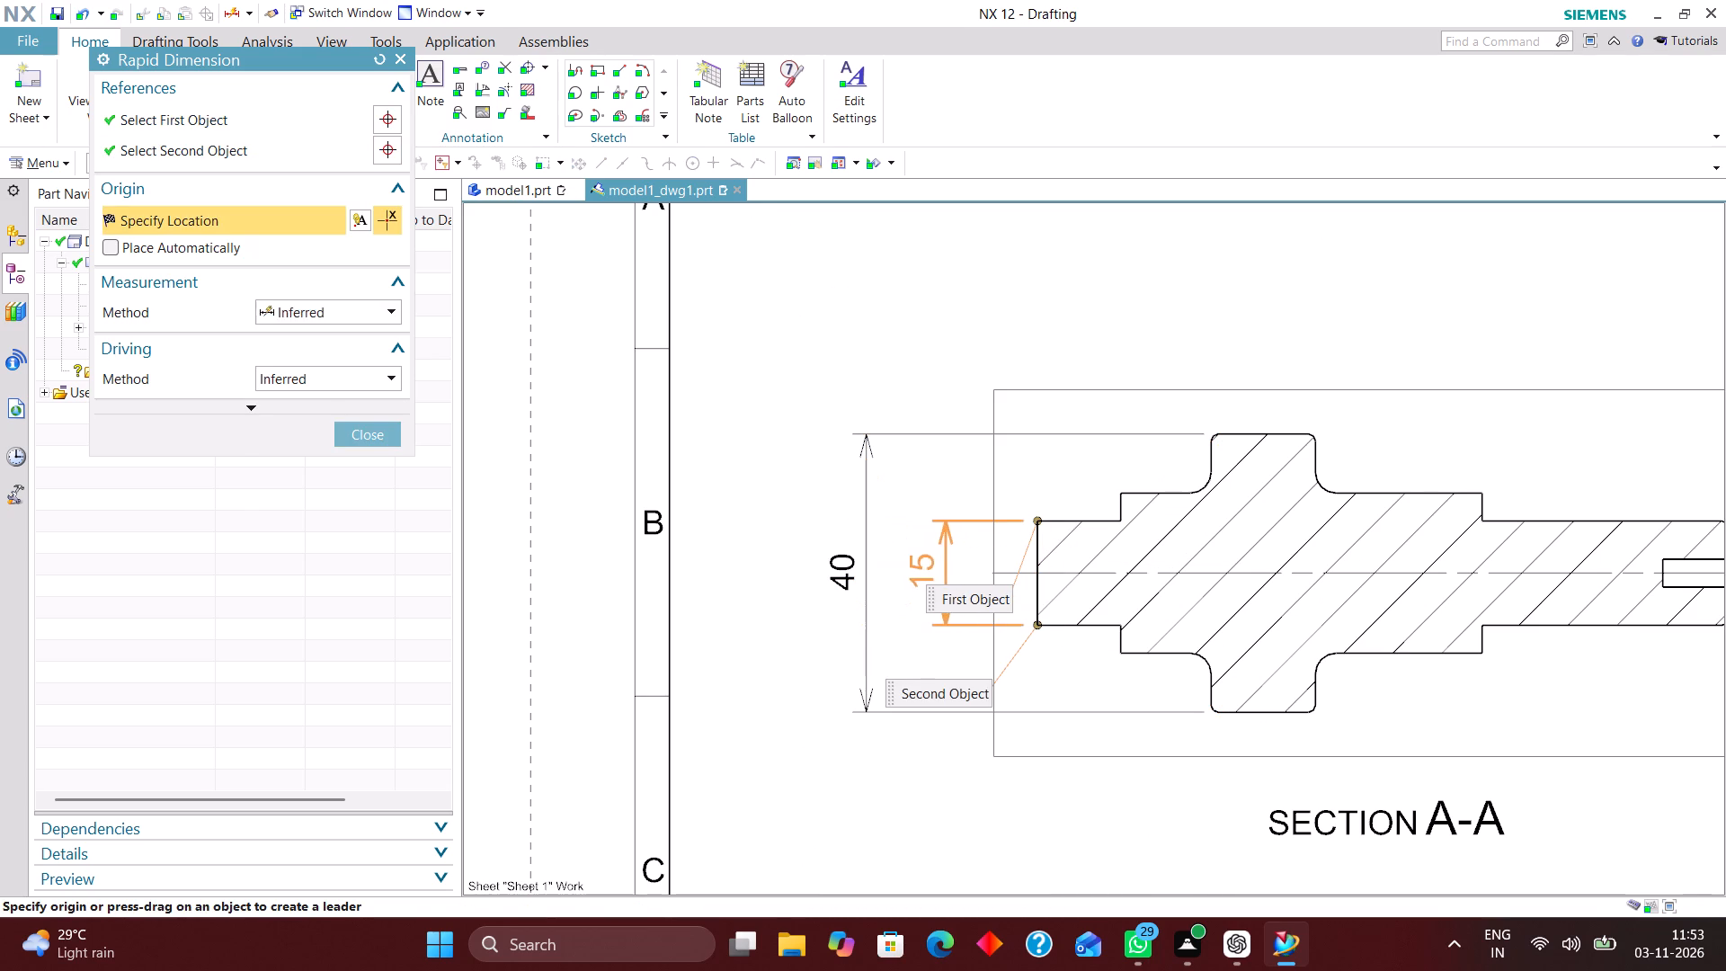
Add a vertical dimension across the shorter shoulder's corners in section A-A, placed outside the gear diameter dimension, and finish dimensioning.
scroll(944, 497, down, 5)
scroll(1093, 544, up, 3)
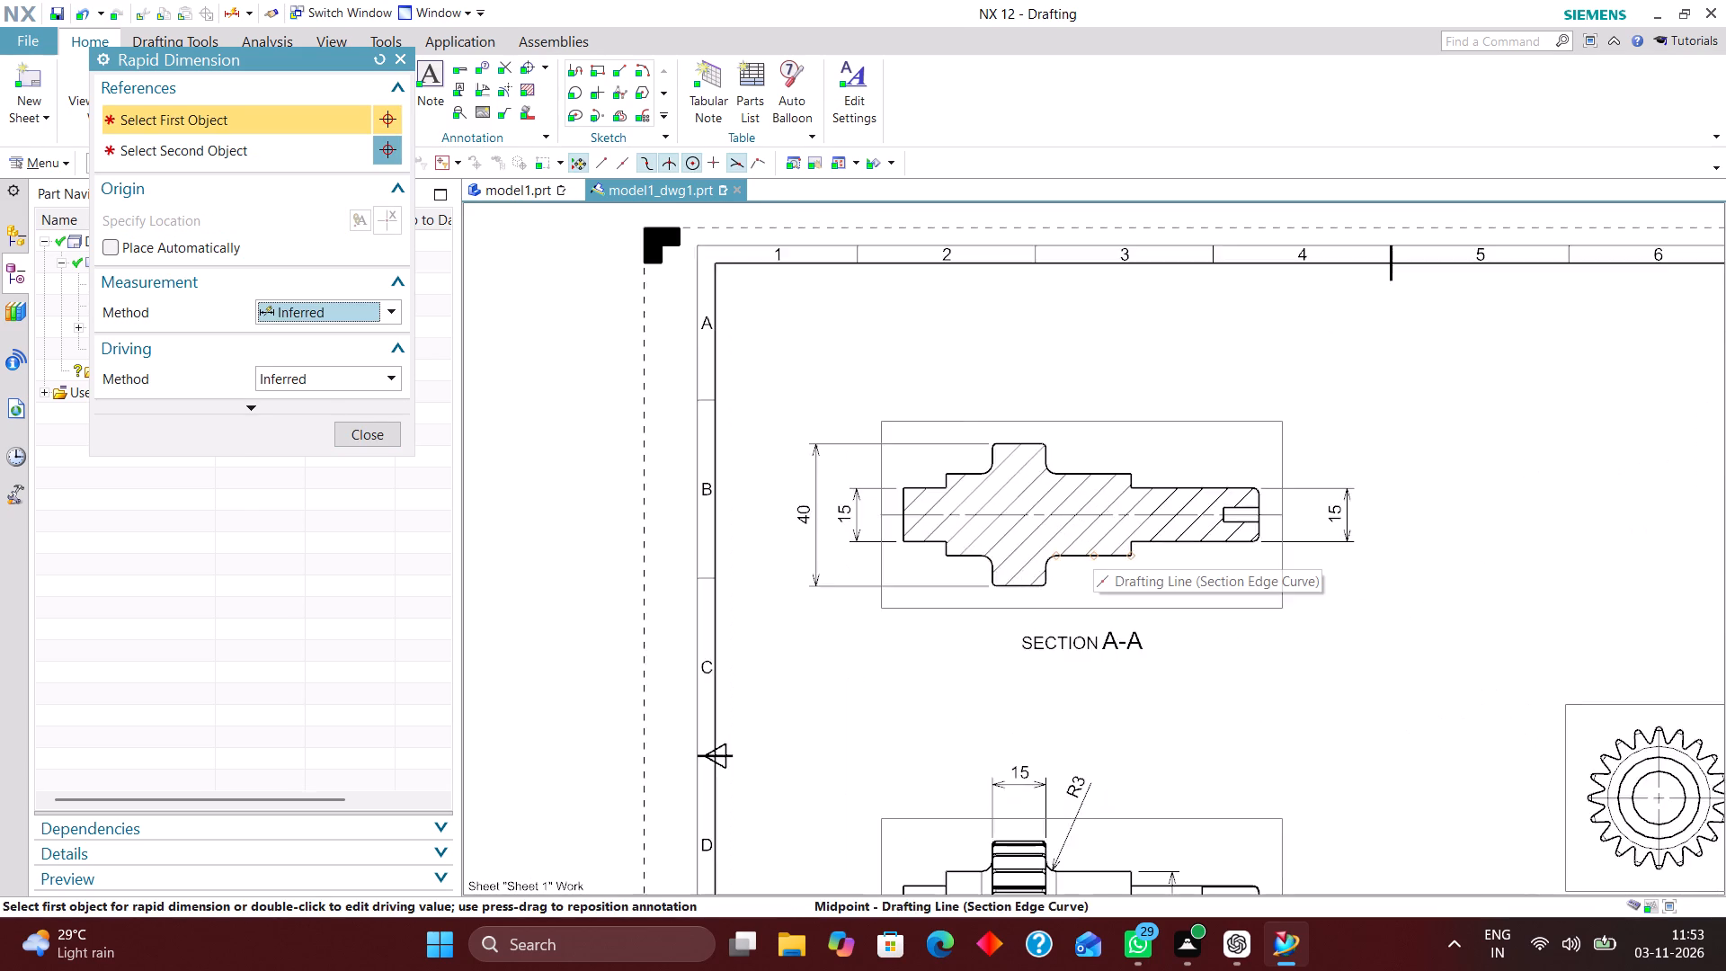
scroll(1159, 563, down, 1)
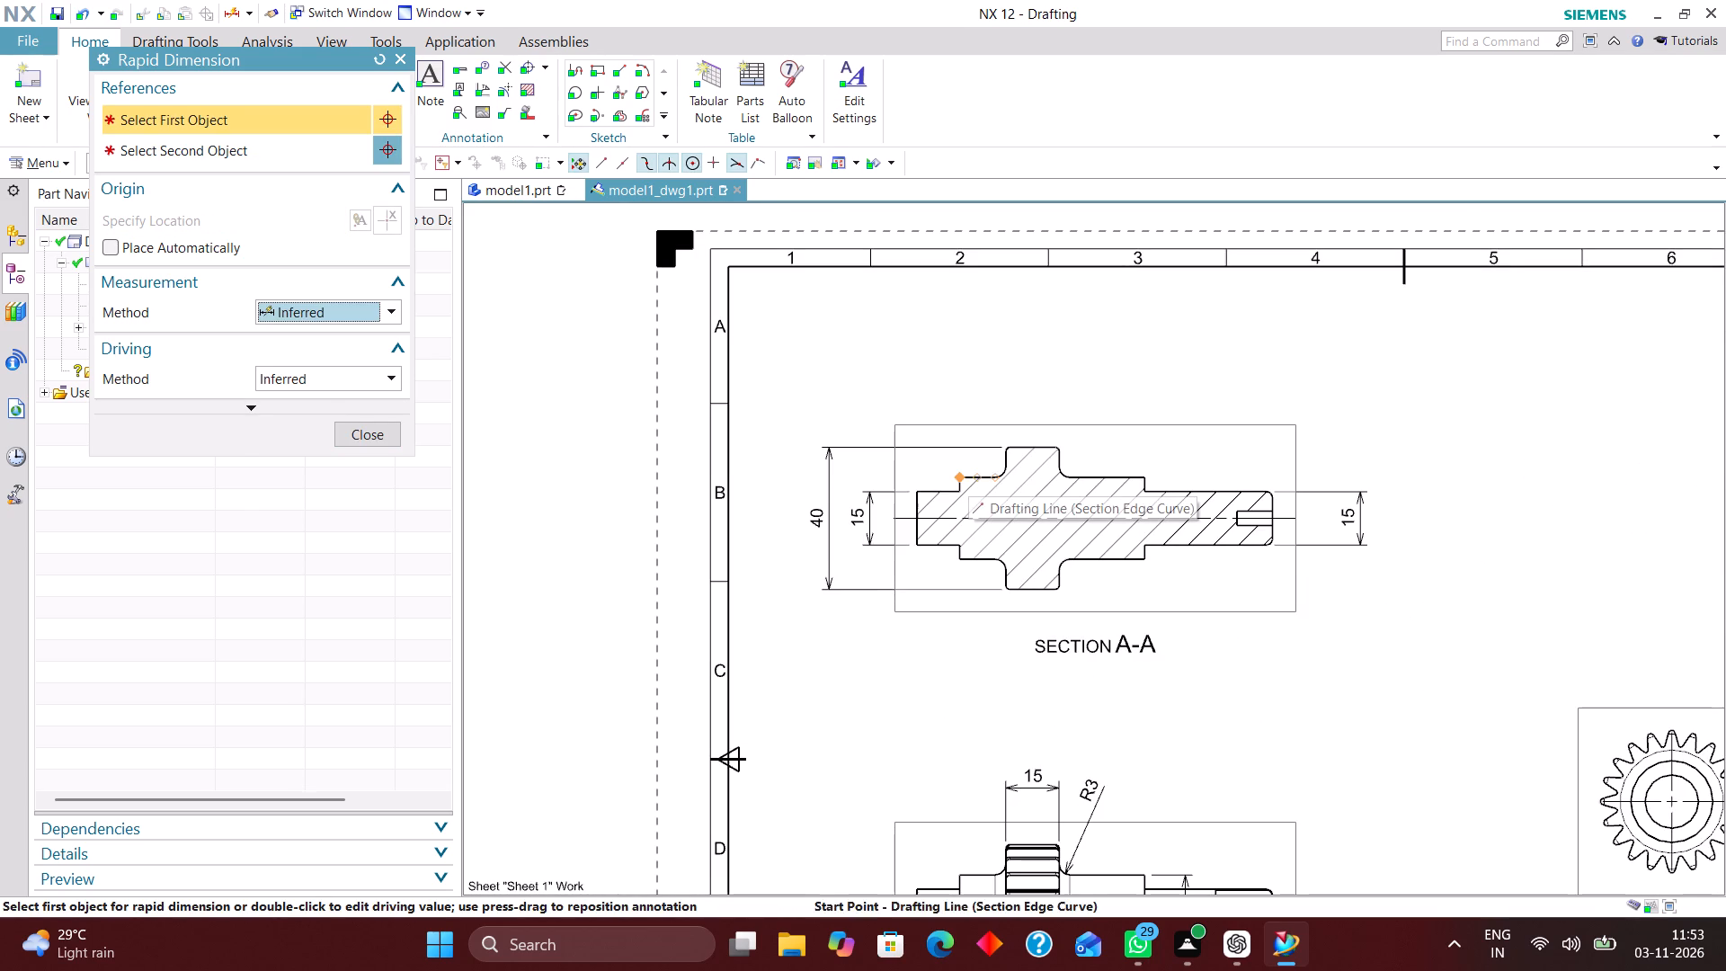
click(964, 474)
click(958, 555)
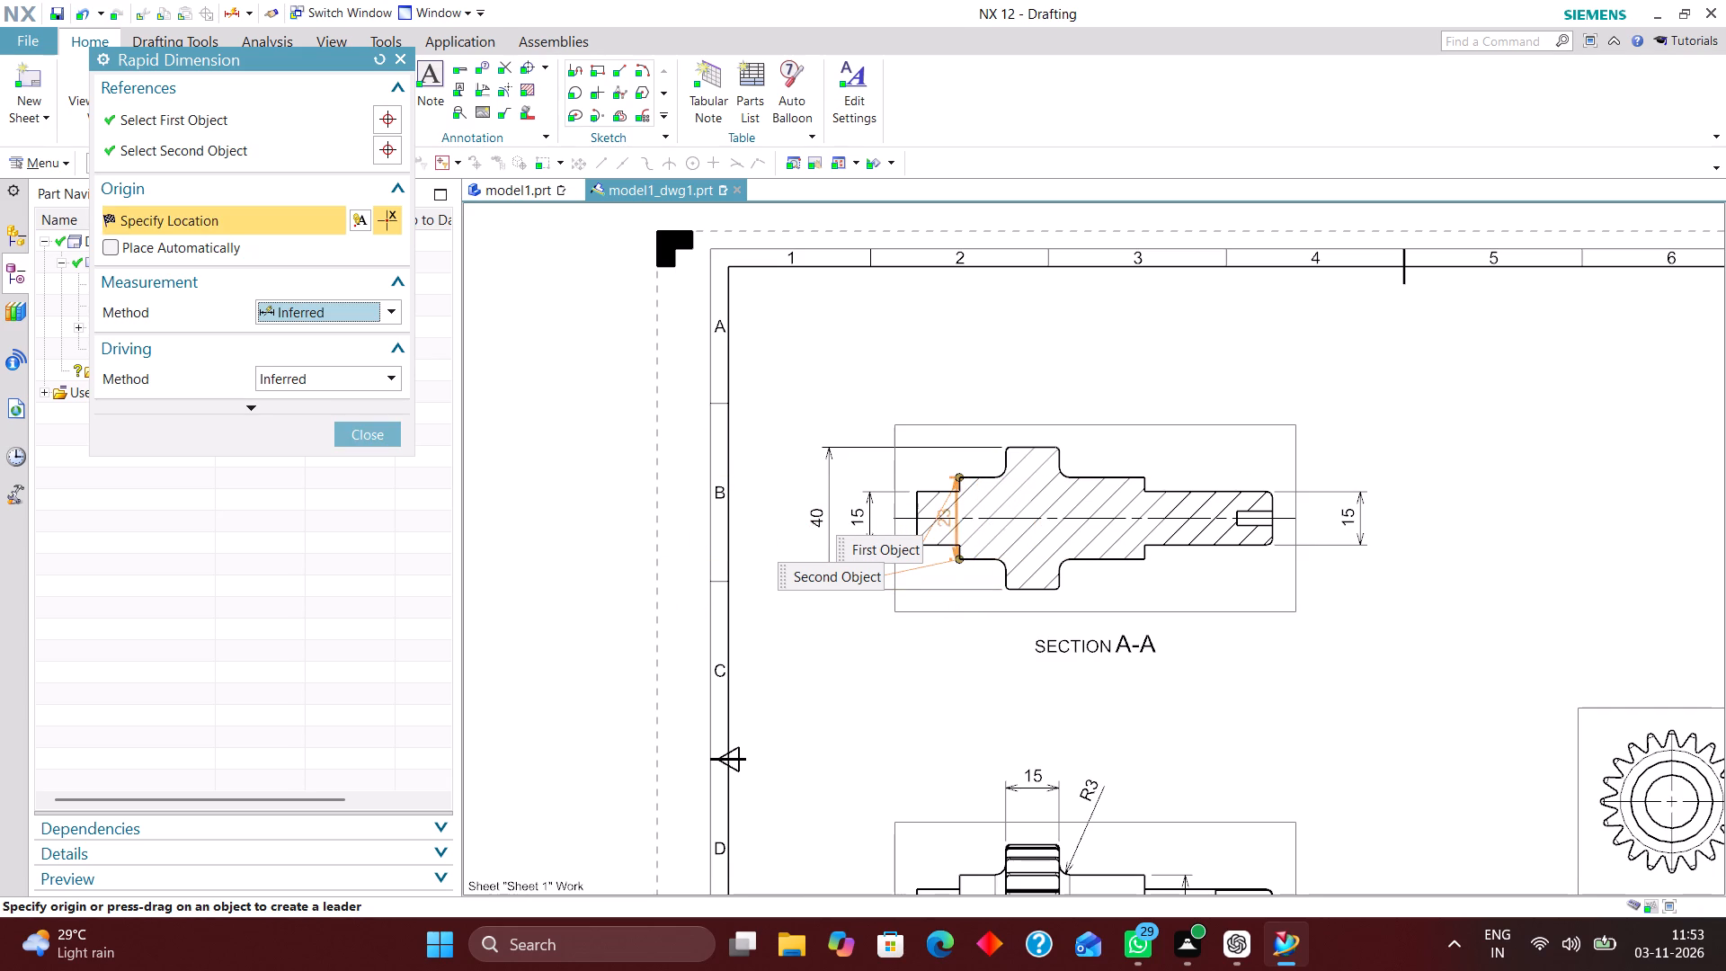
click(783, 518)
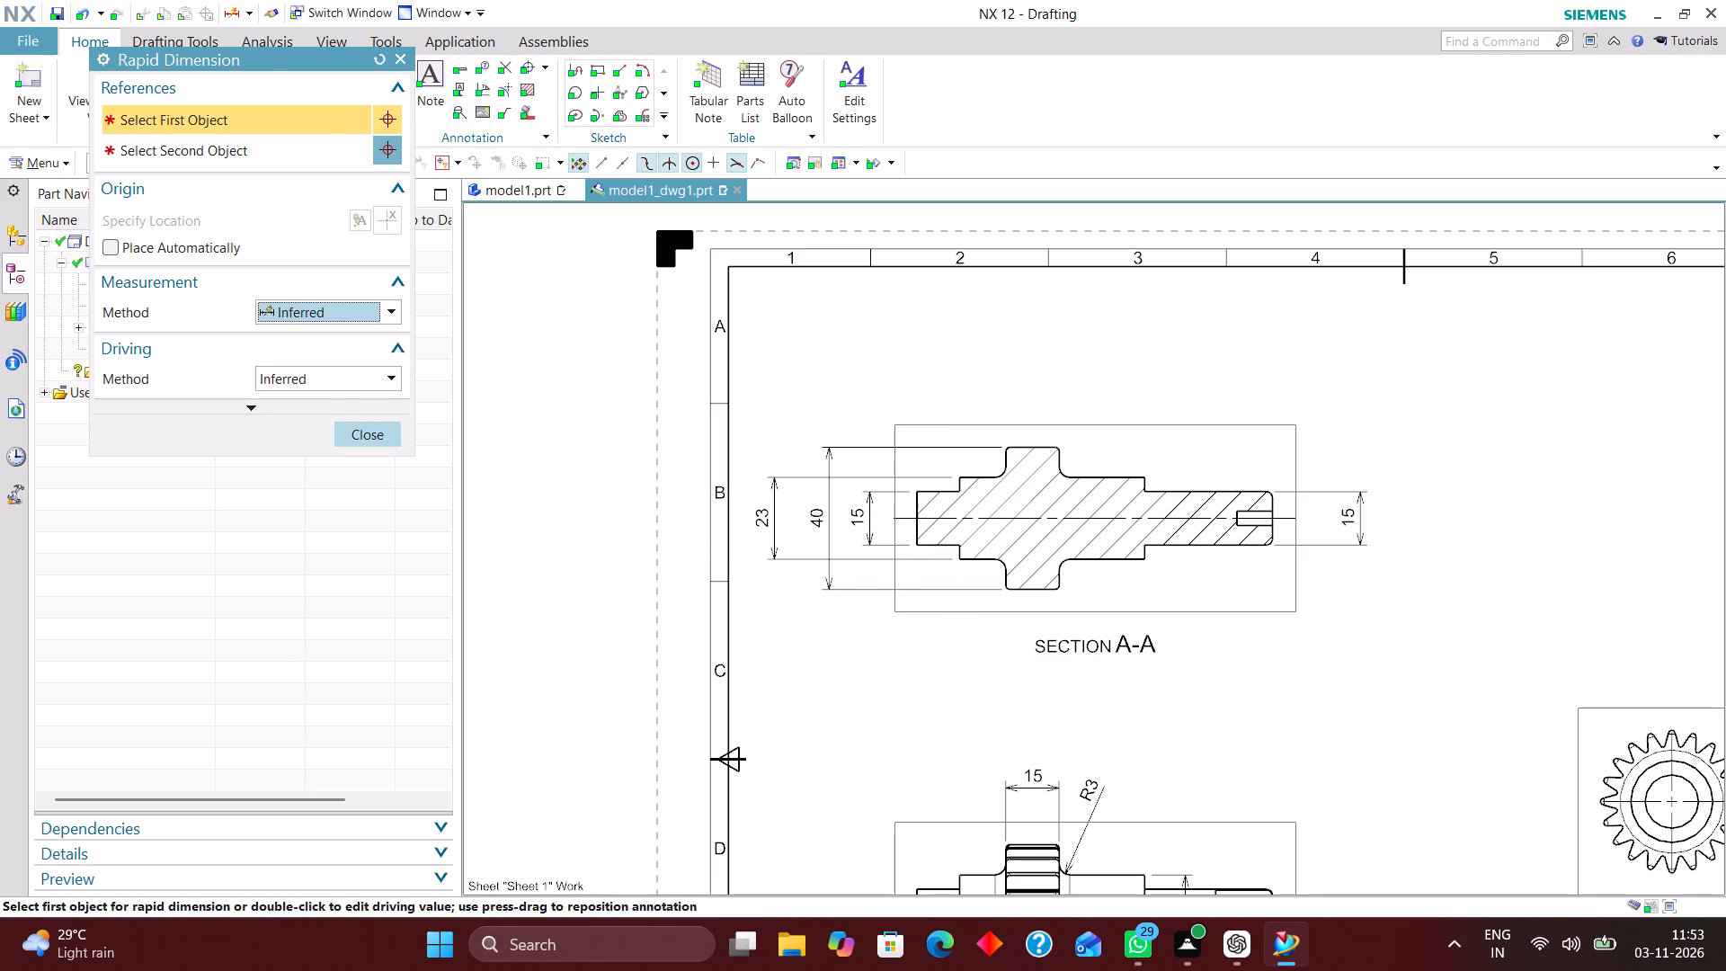
click(371, 432)
Rearrange the section A-A diameter dimensions so the gear's 40 is outermost and the shoulder's 23 sits just inside it.
scroll(850, 490, down, 4)
scroll(927, 675, up, 4)
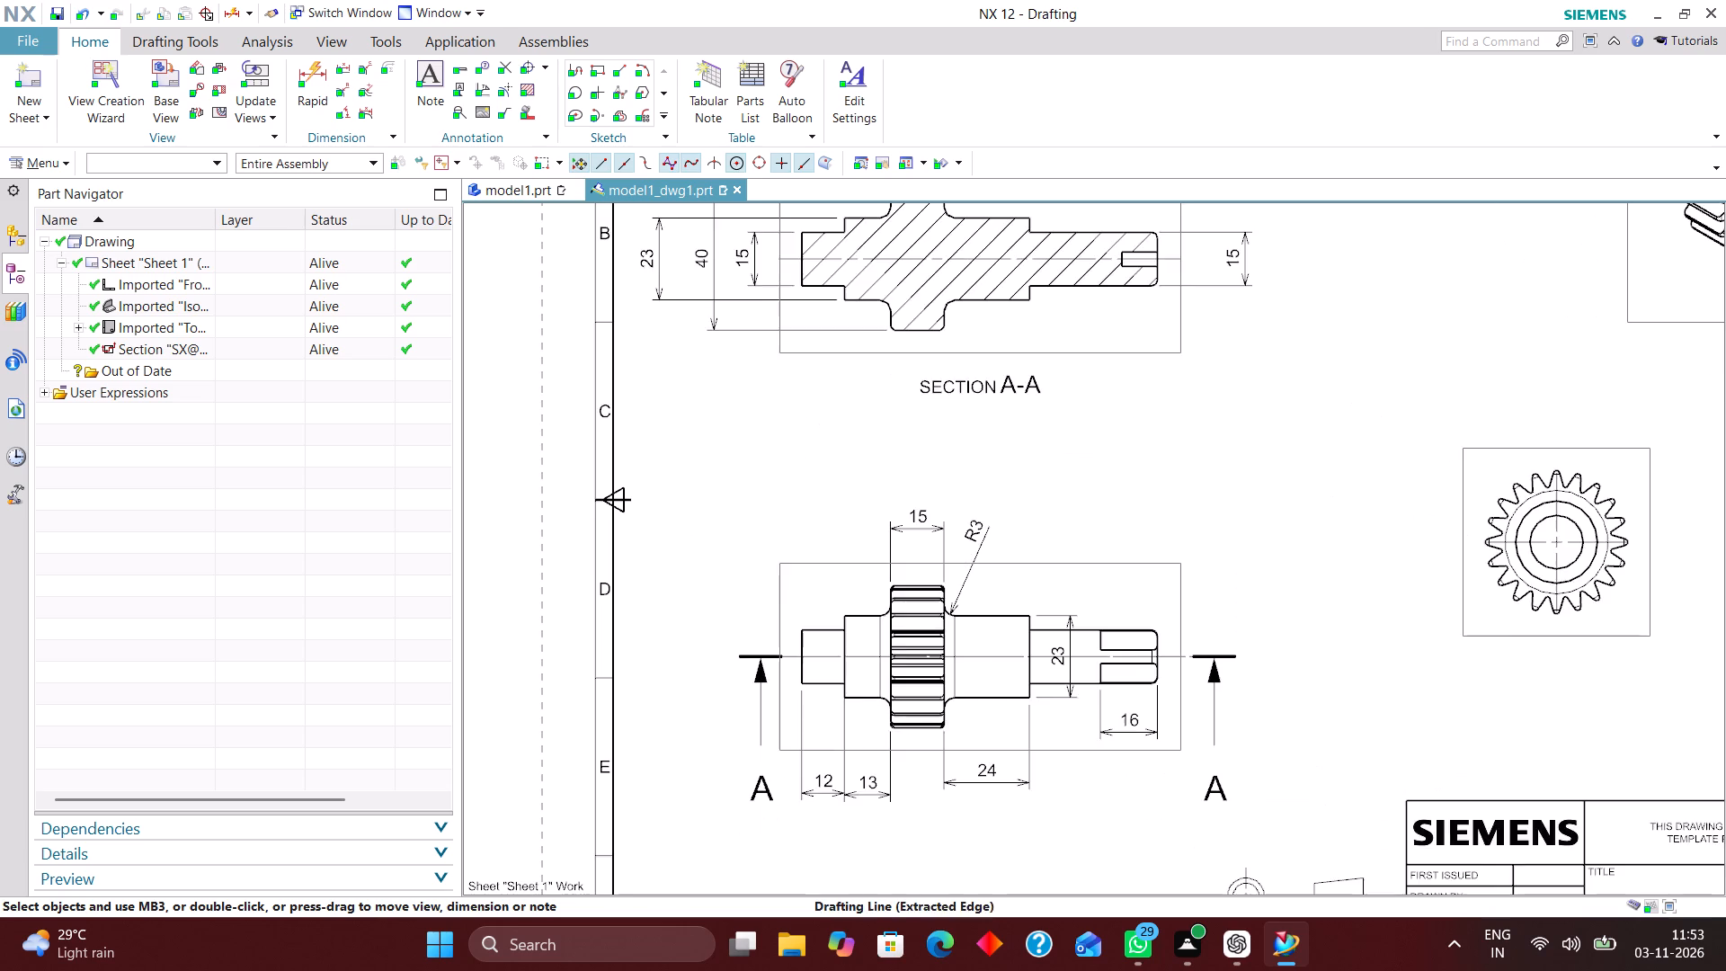
scroll(820, 601, down, 2)
scroll(787, 356, up, 3)
scroll(775, 412, down, 2)
scroll(749, 379, up, 3)
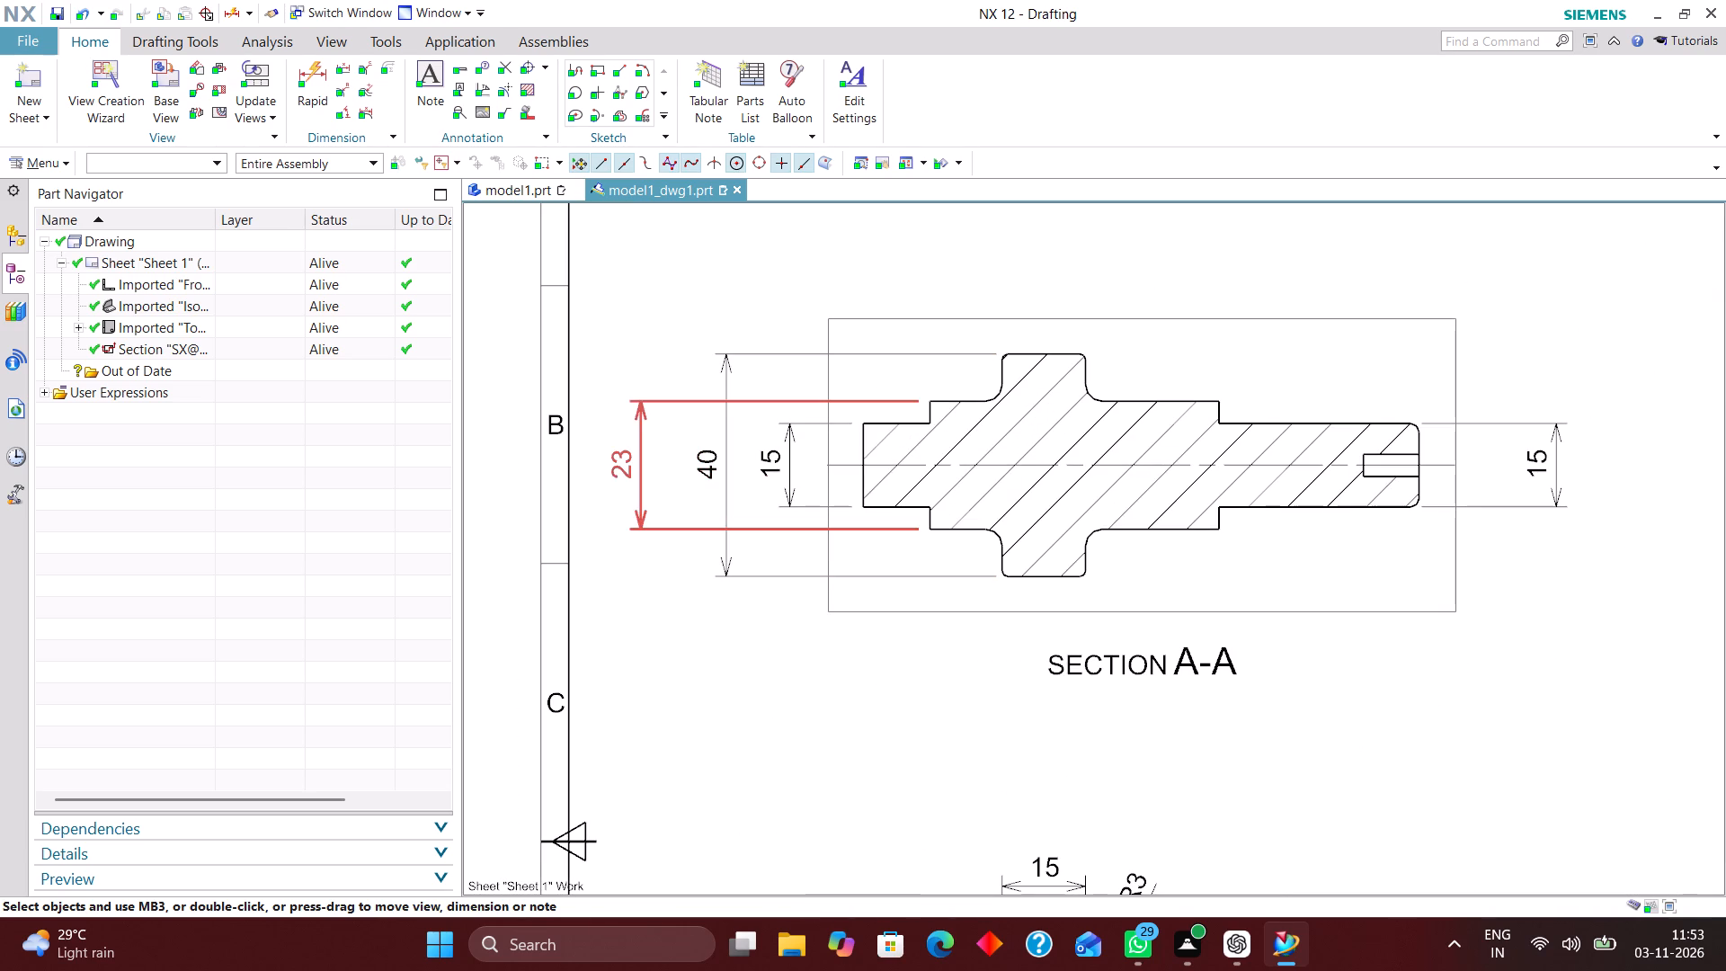
drag(637, 459, 630, 462)
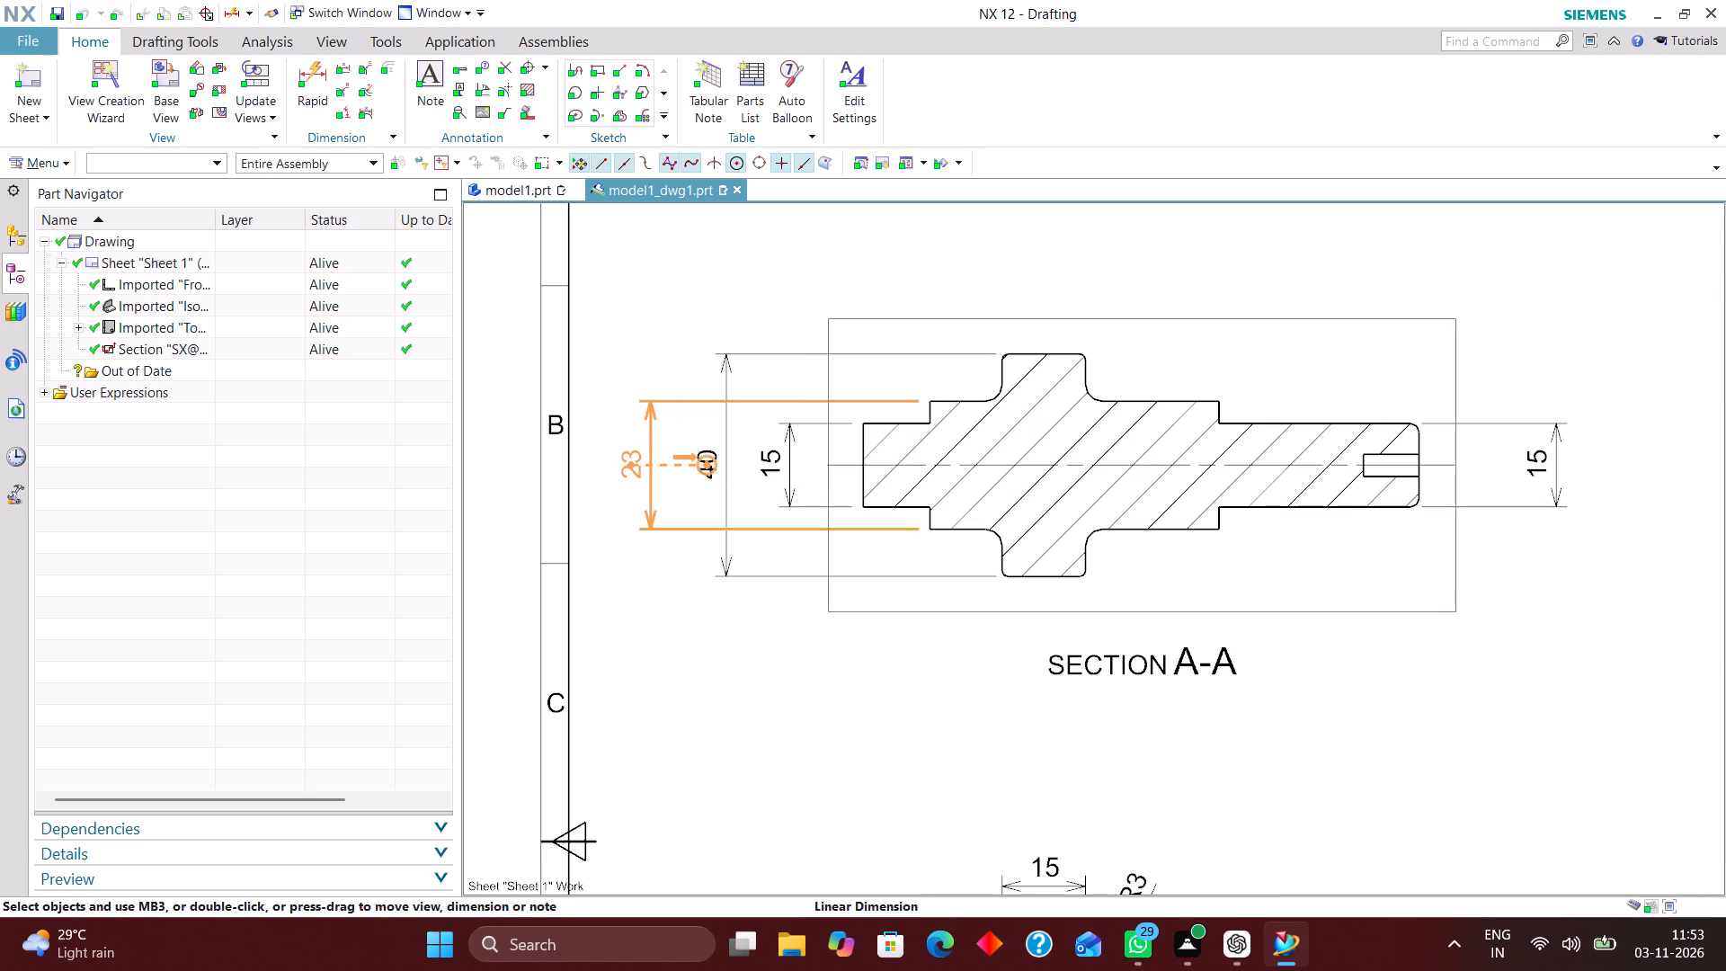
drag(630, 462, 551, 494)
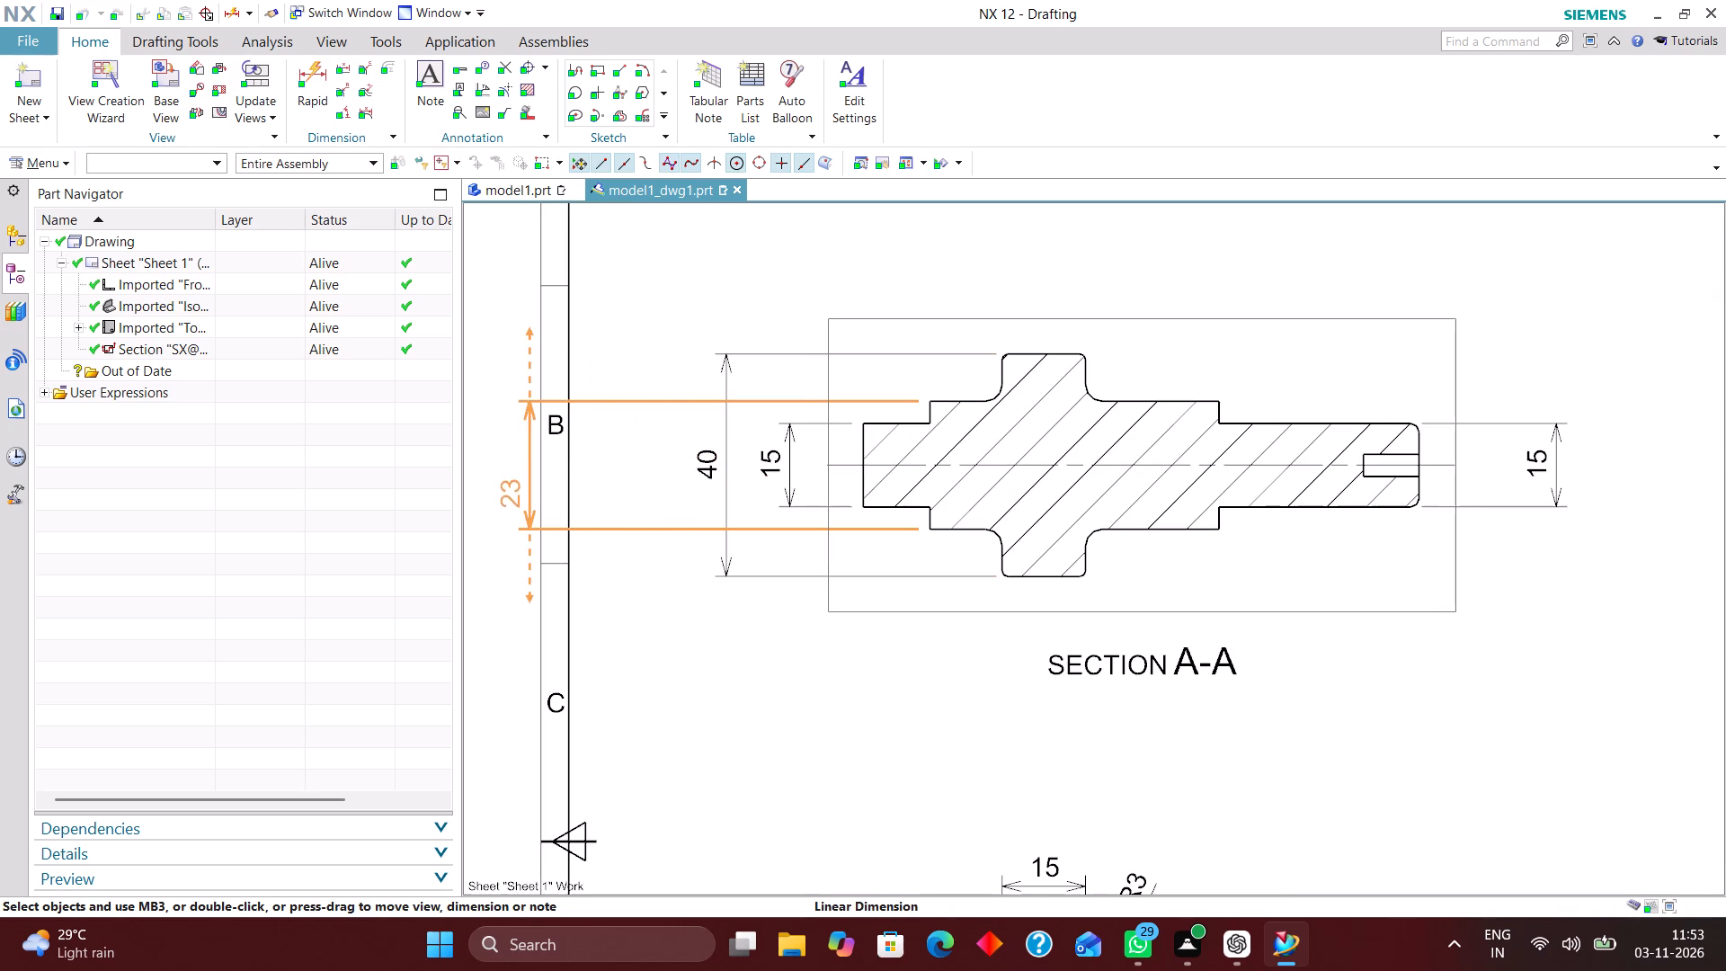
drag(551, 494, 602, 493)
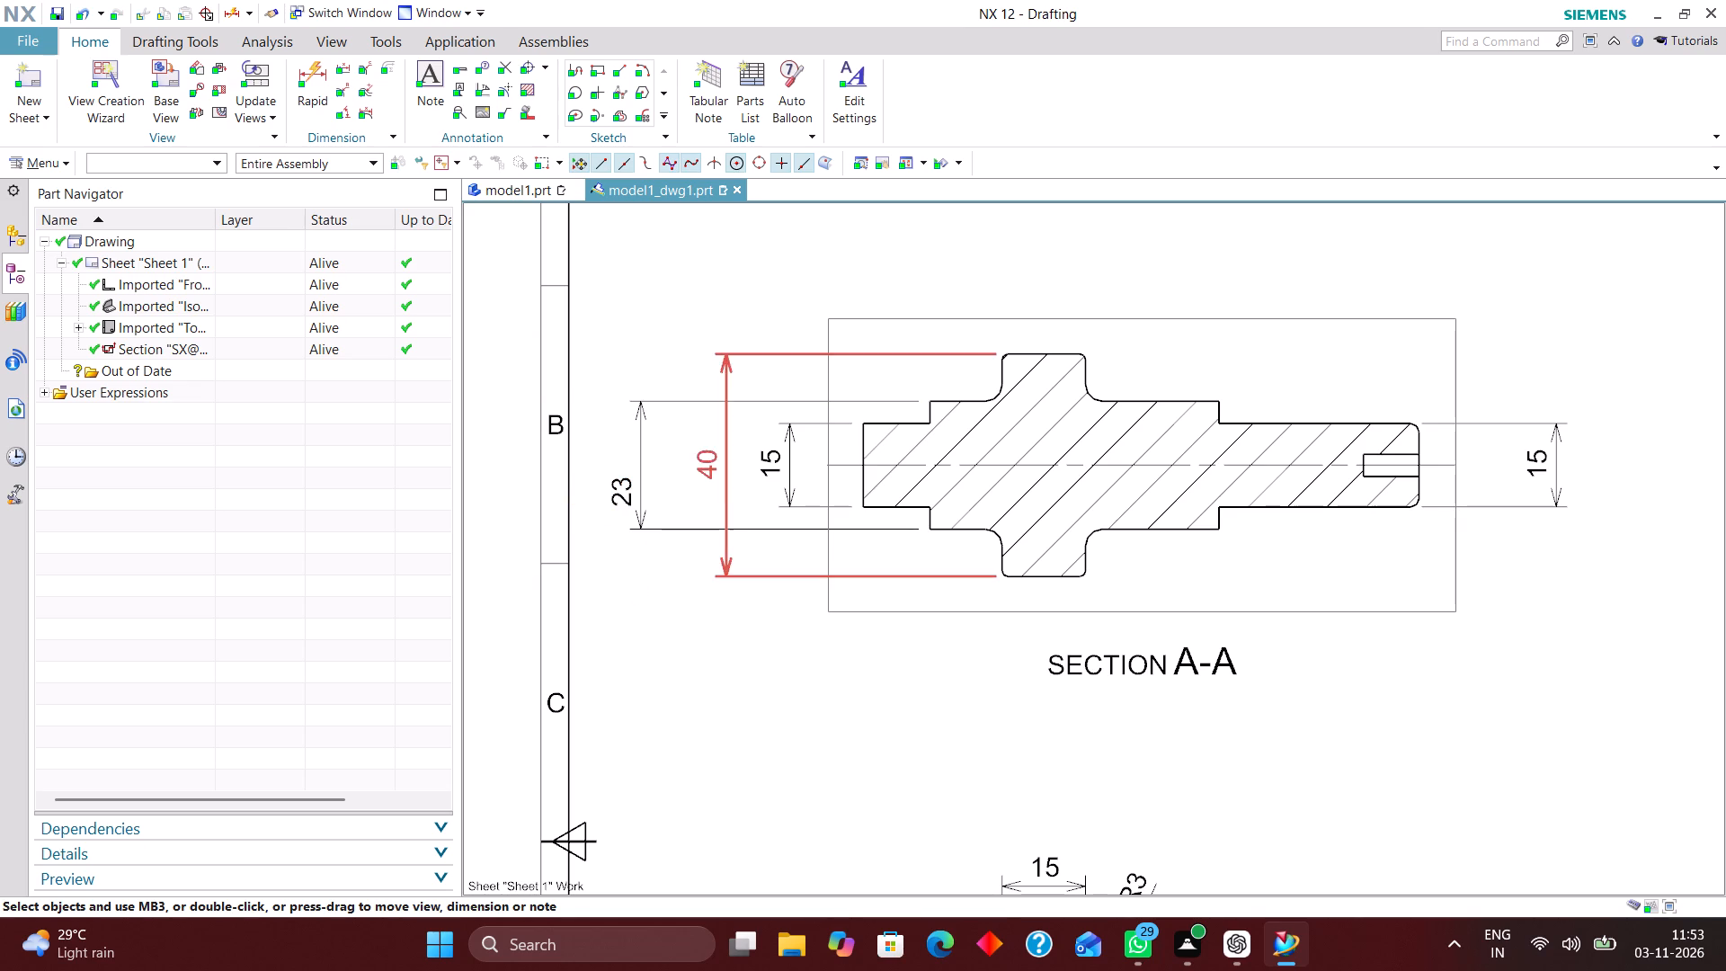
drag(721, 461, 583, 450)
drag(627, 470, 707, 471)
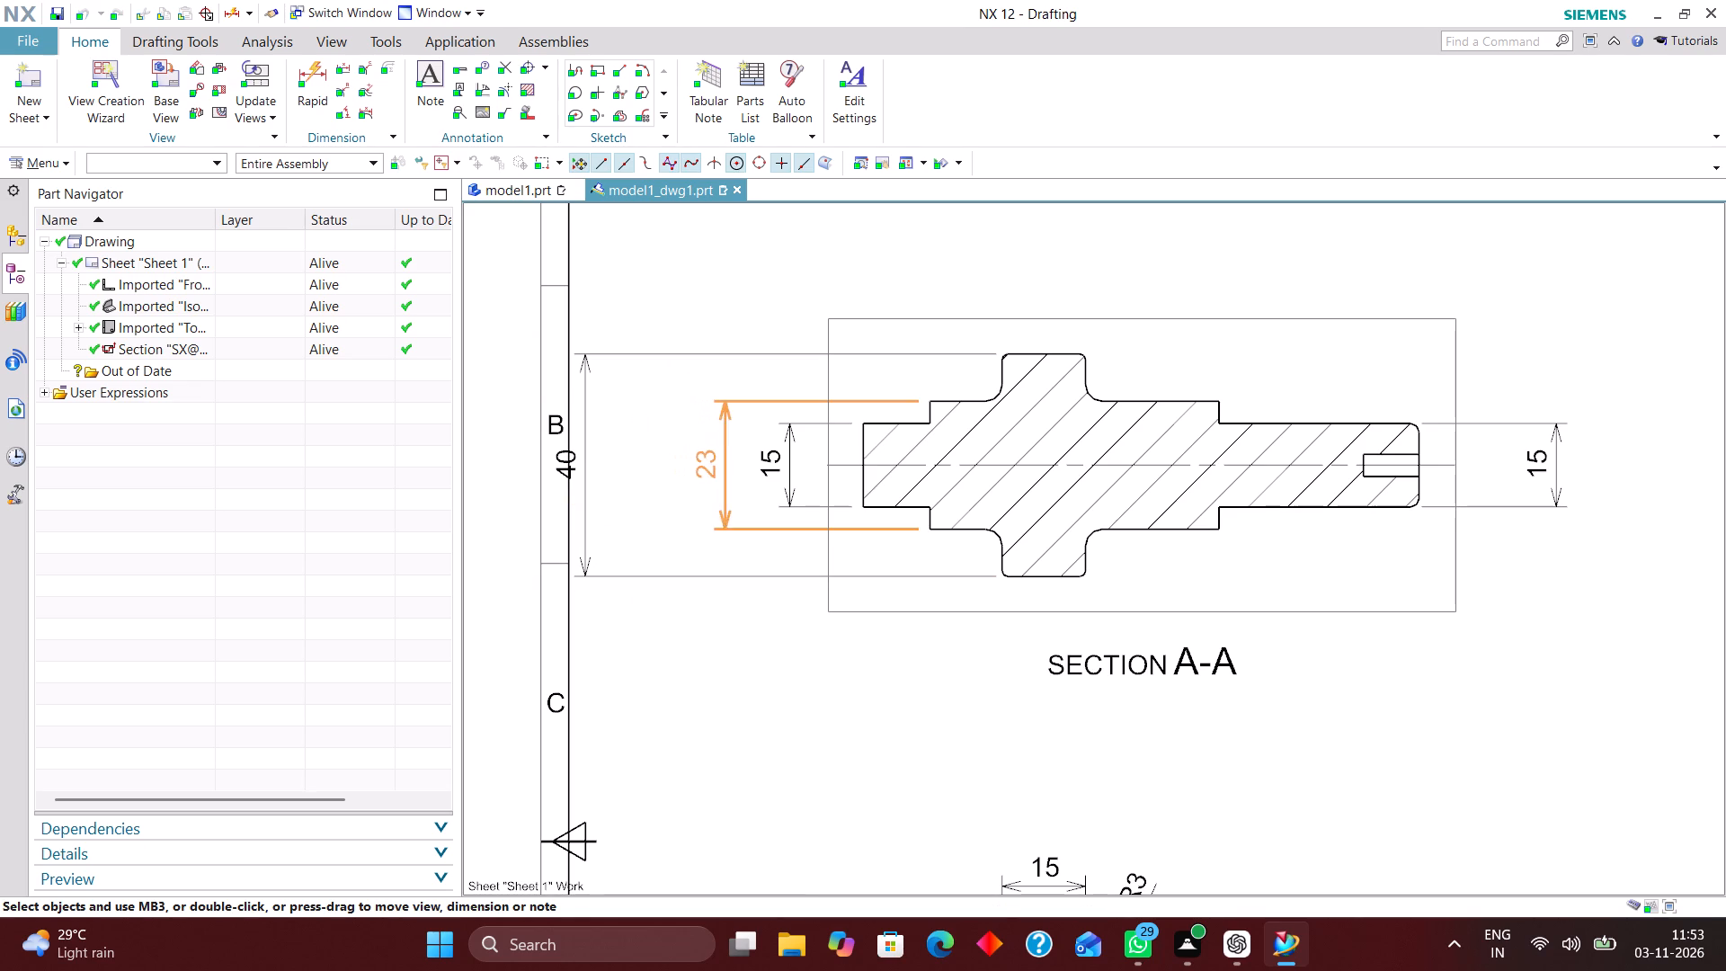
drag(707, 471, 656, 468)
drag(627, 465, 732, 468)
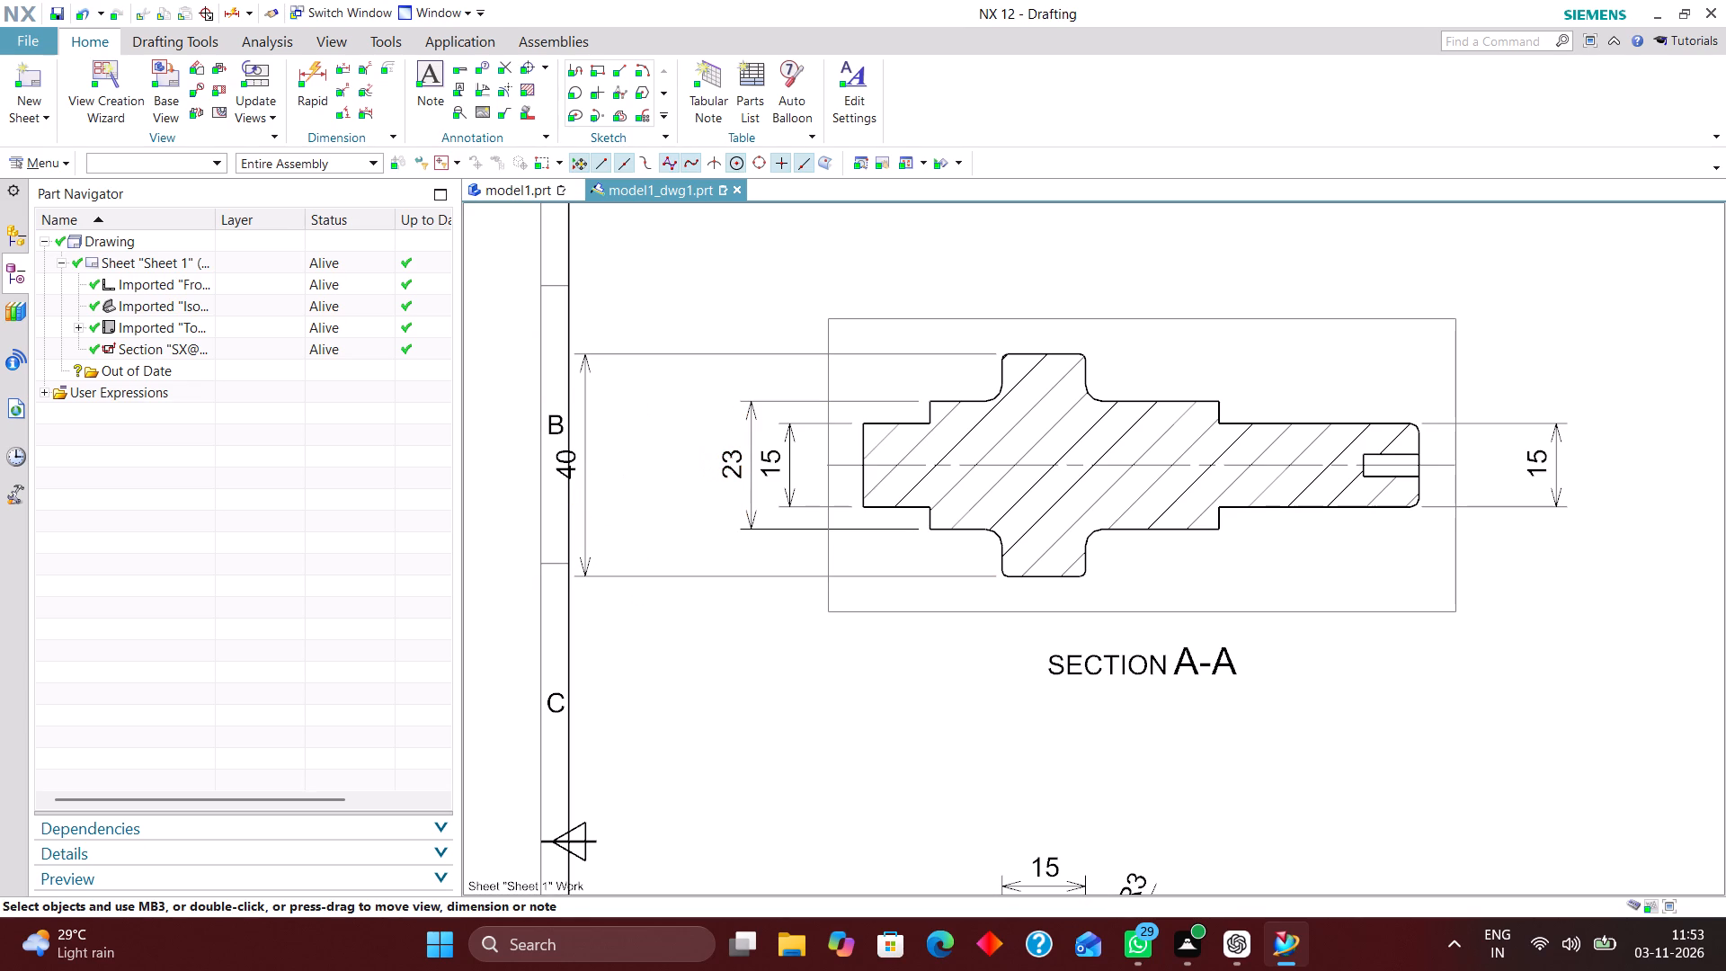
drag(582, 454, 594, 453)
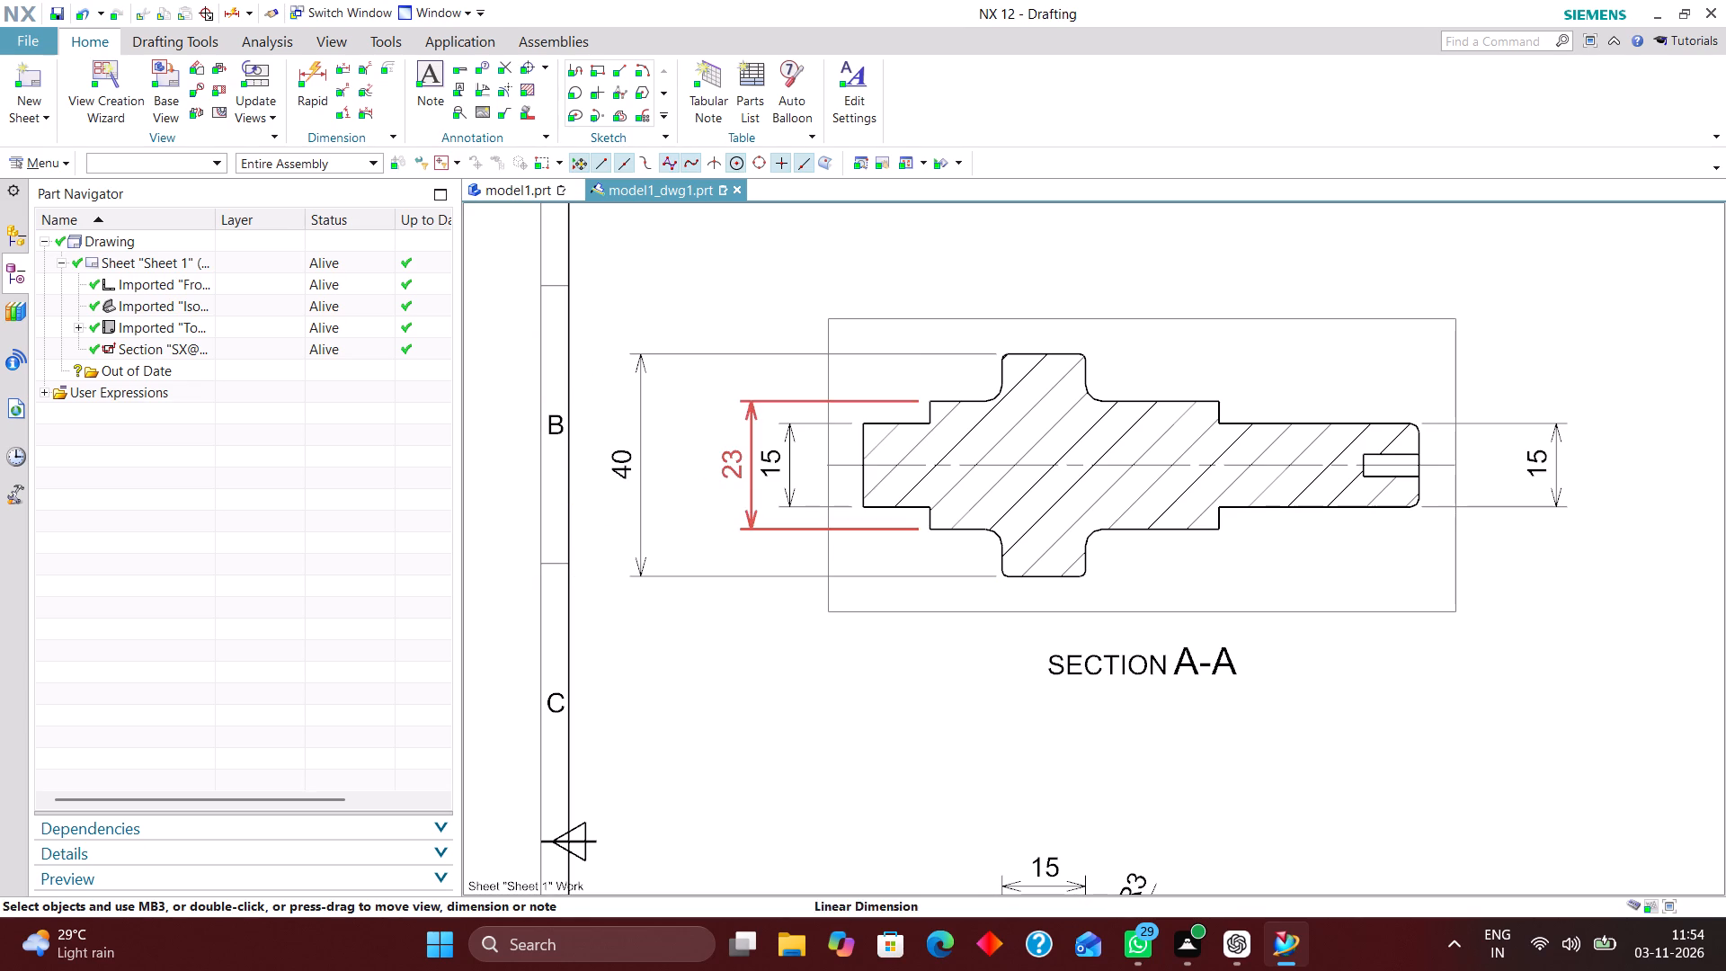
drag(741, 467, 661, 461)
Move the short shaft end's 15 dimension in section A-A outward, close beside the shoulder's 23 dimension.
scroll(812, 480, down, 1)
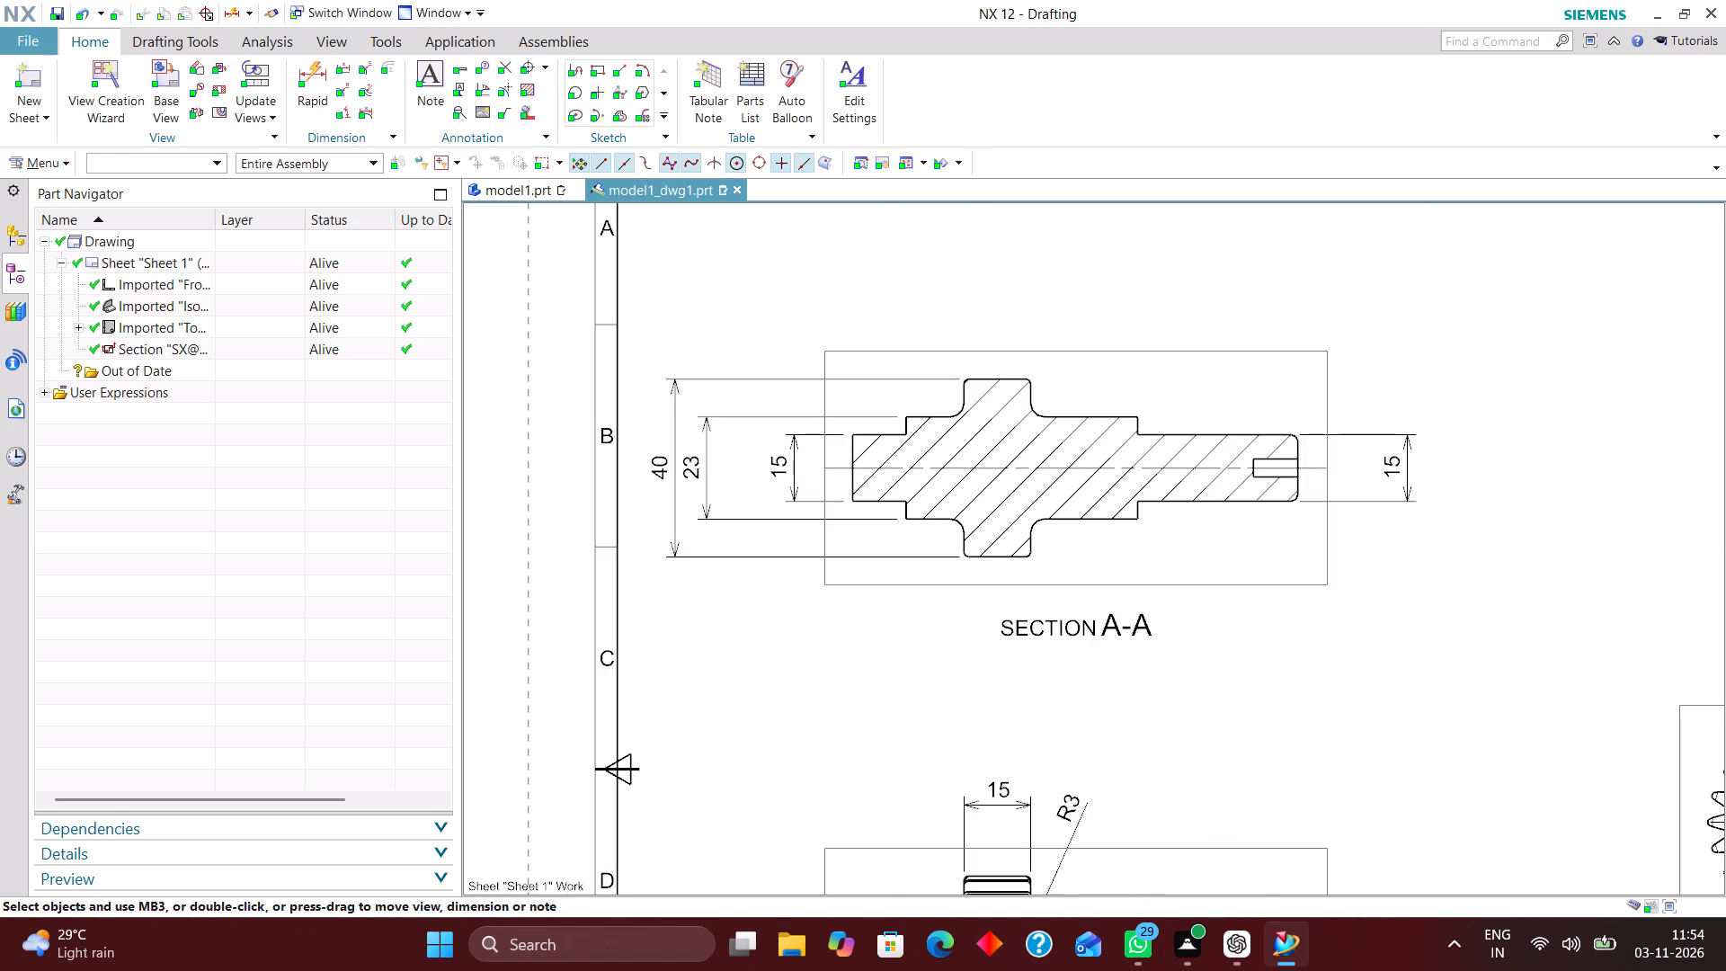
scroll(817, 485, down, 1)
scroll(813, 480, up, 2)
drag(787, 464, 746, 456)
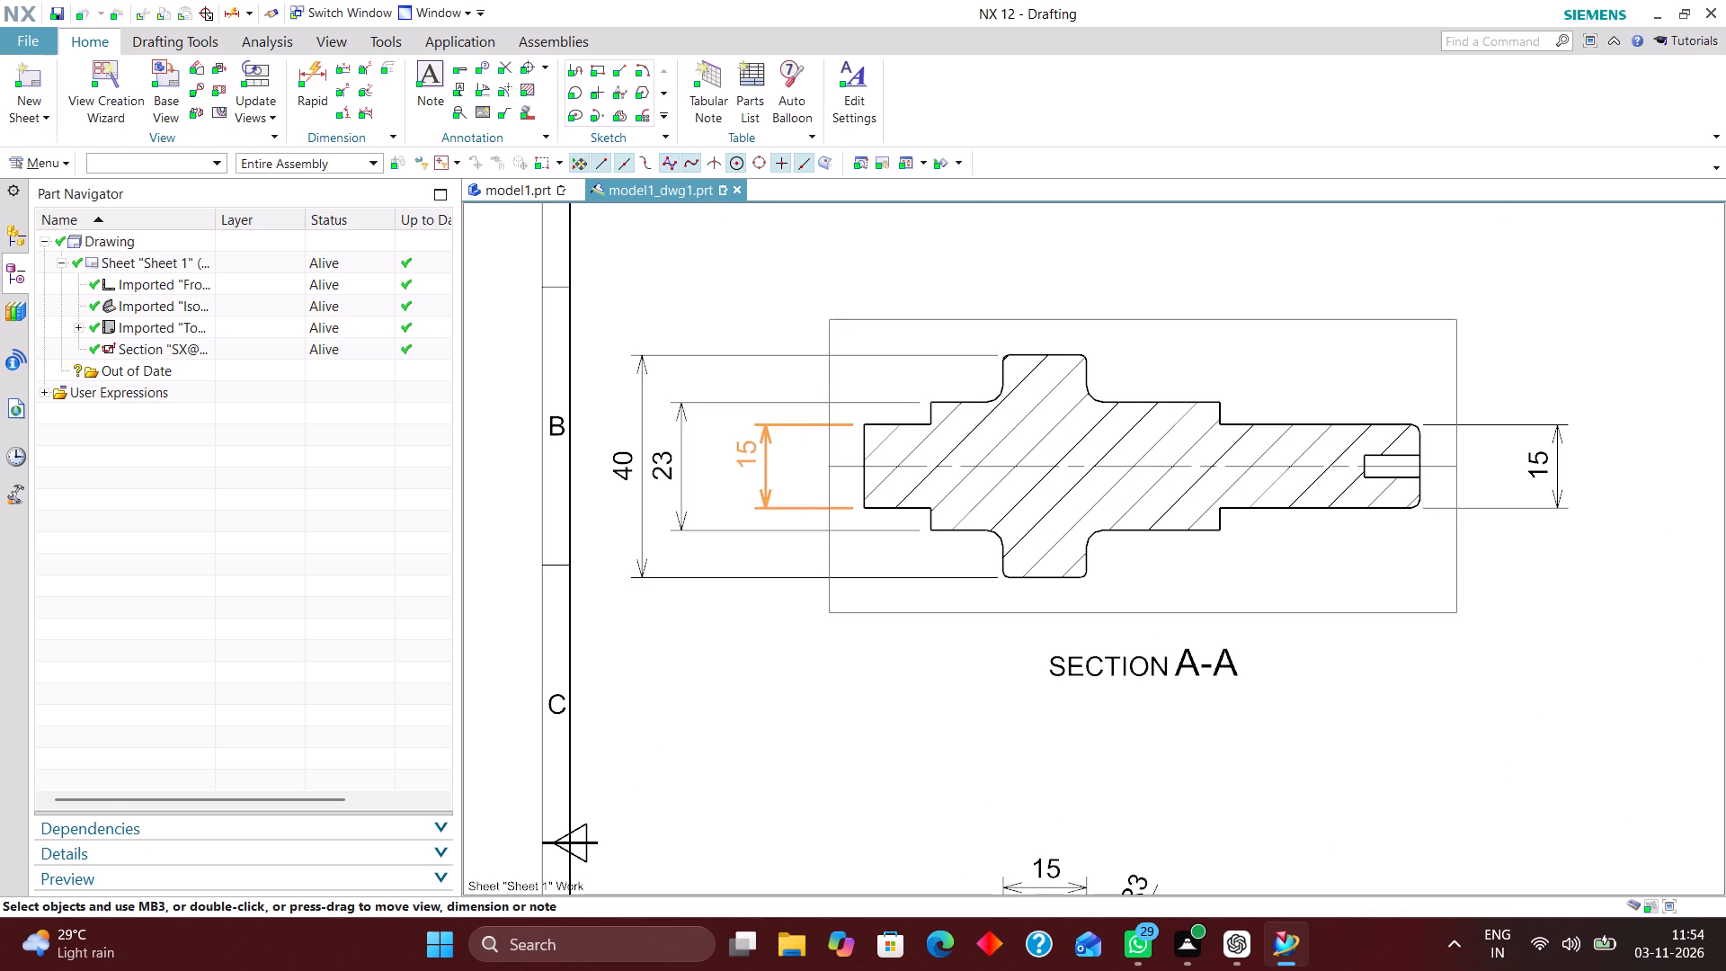
drag(746, 456, 723, 454)
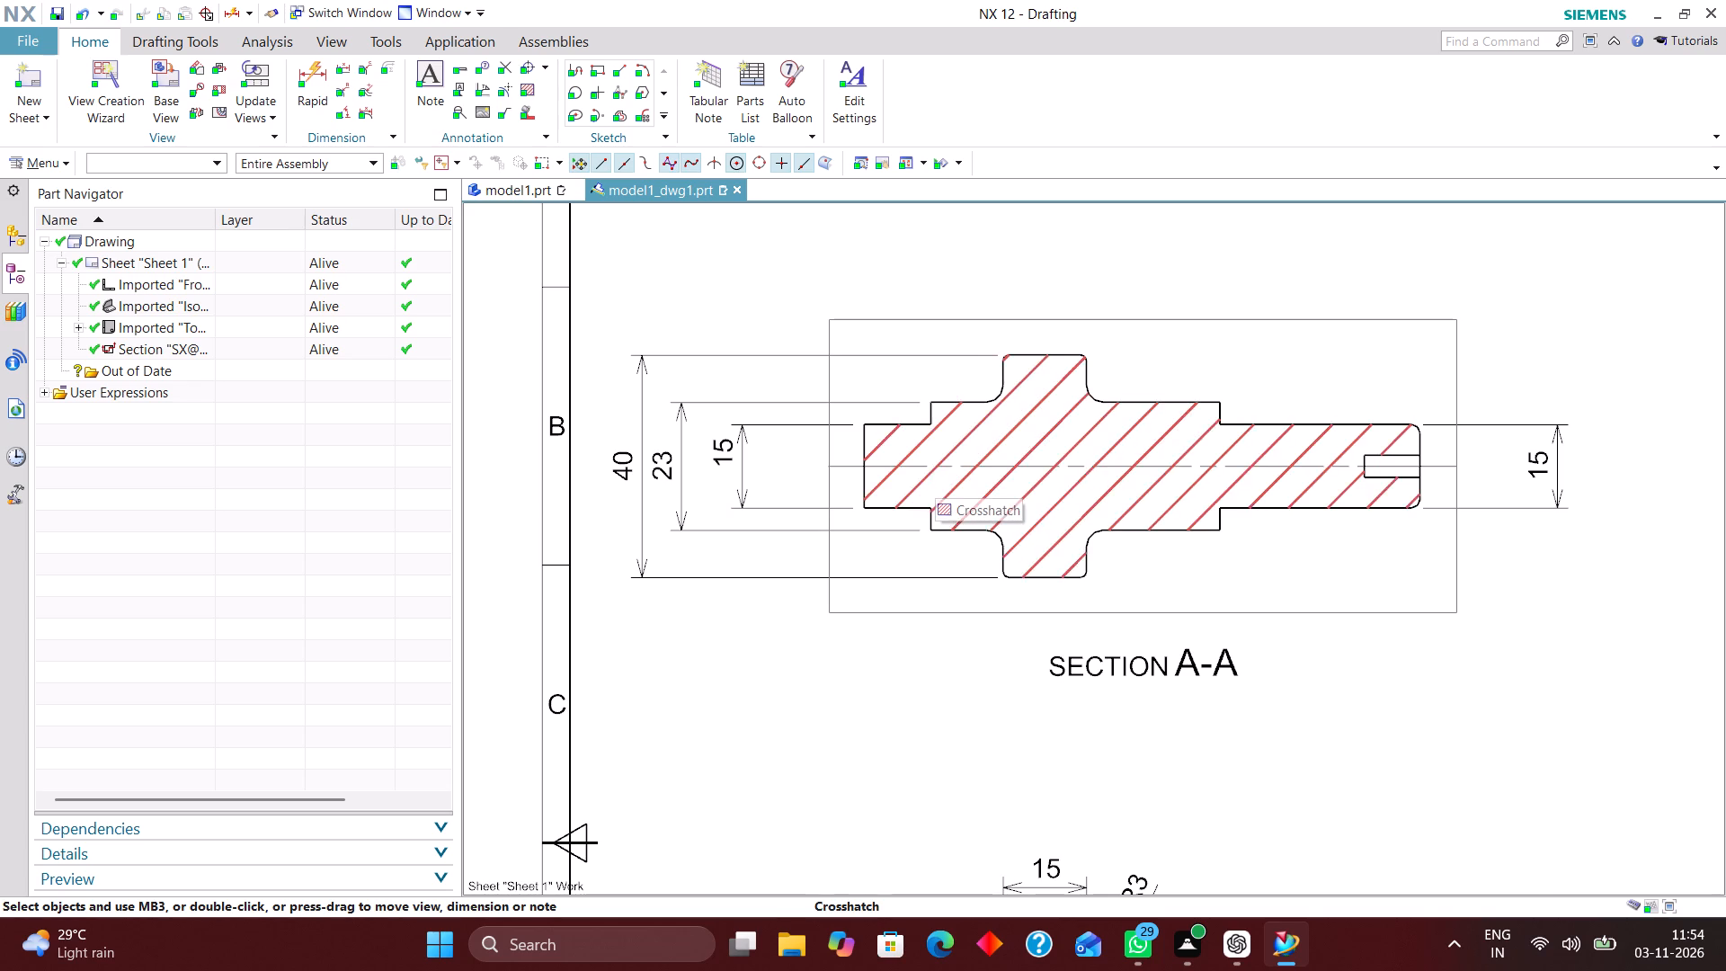
Look over the sheet's views and the gear's end view for features that still need dimensions.
scroll(958, 409, down, 3)
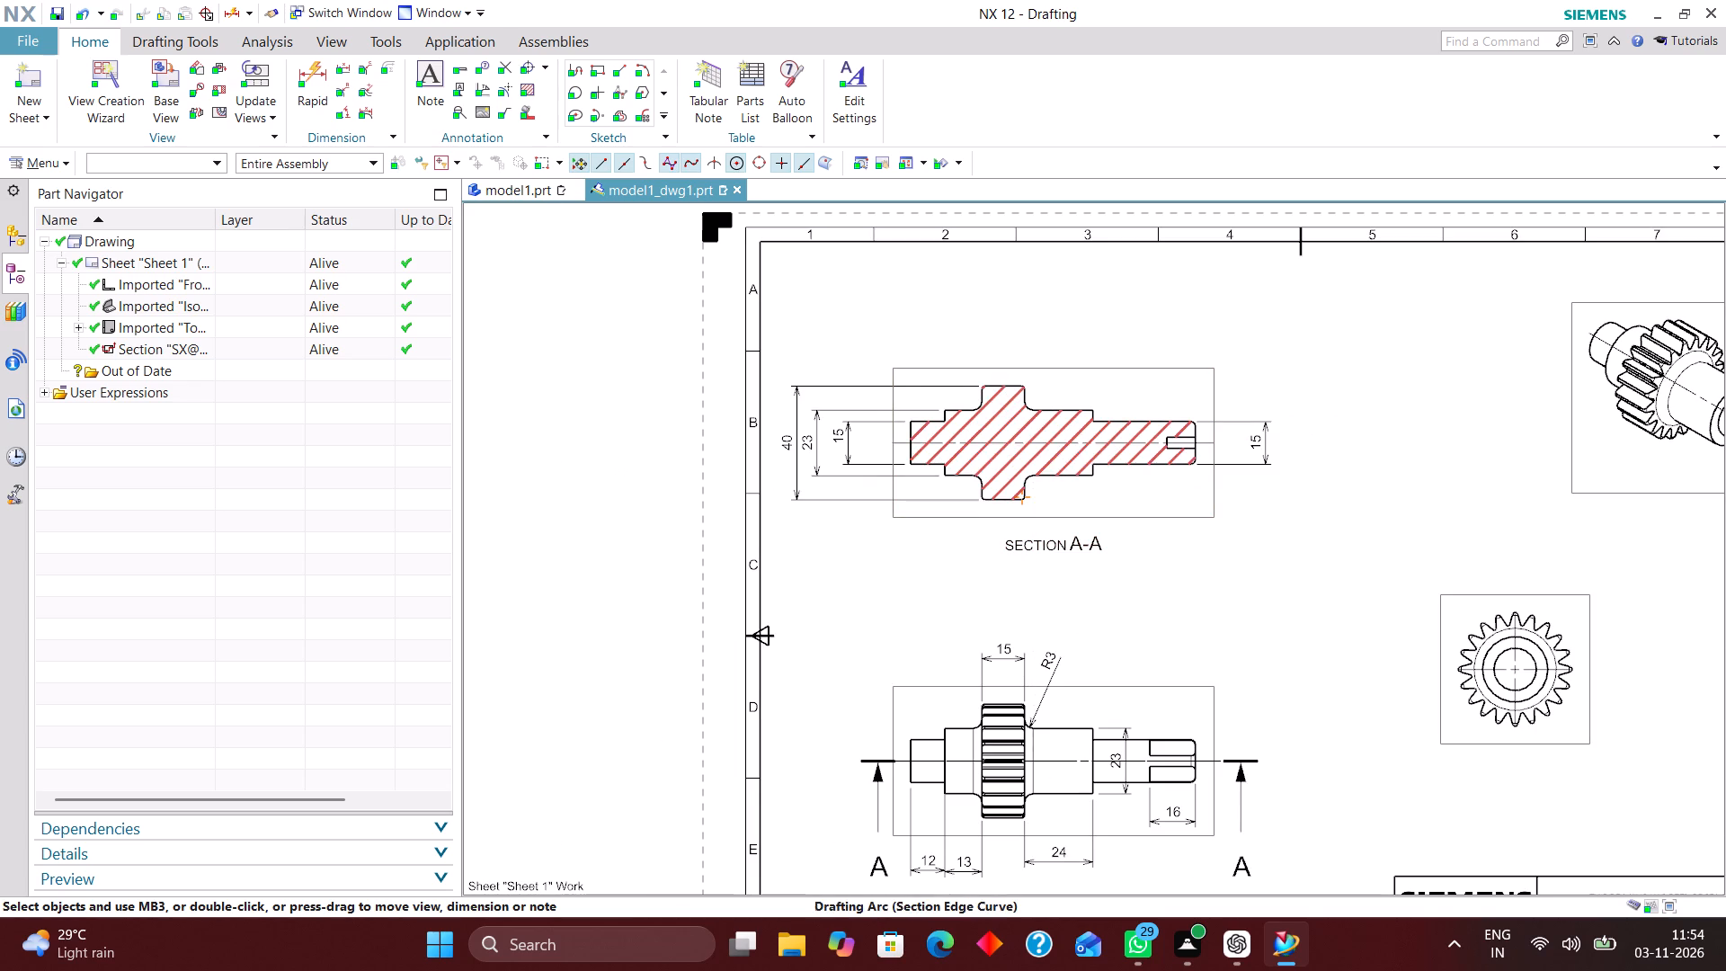
scroll(946, 378, down, 2)
scroll(1348, 557, up, 6)
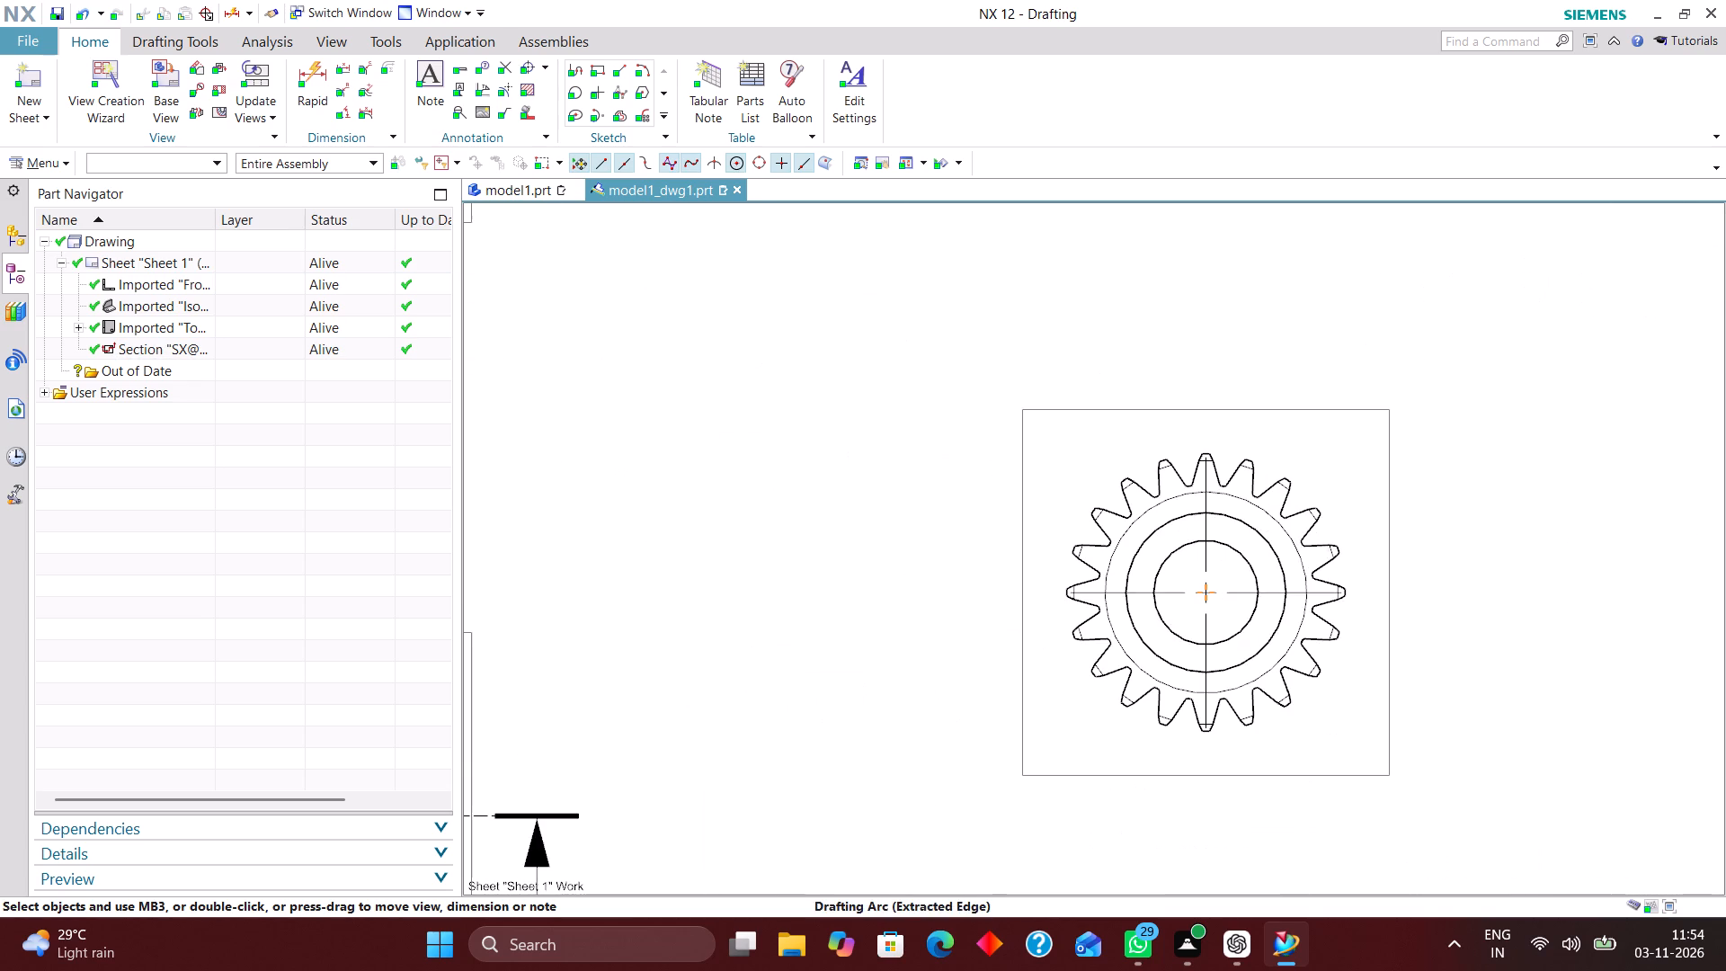
scroll(1227, 619, down, 4)
scroll(1288, 601, up, 2)
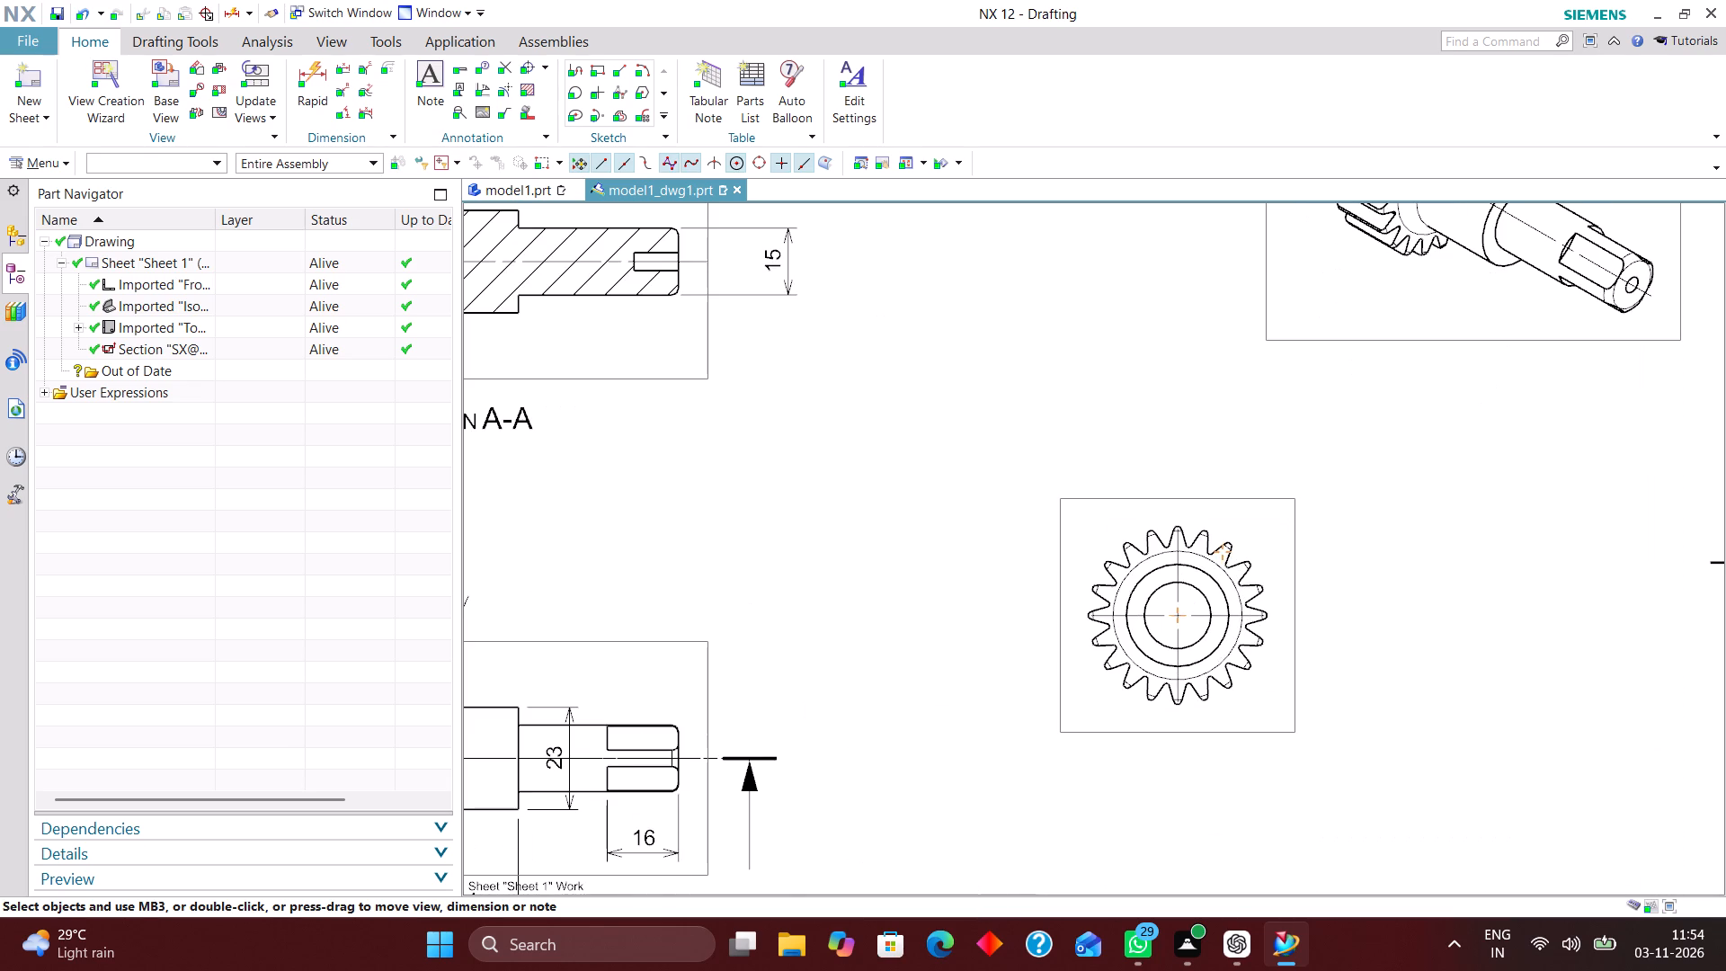
right_drag(1423, 502, 1326, 622)
scroll(1345, 535, up, 4)
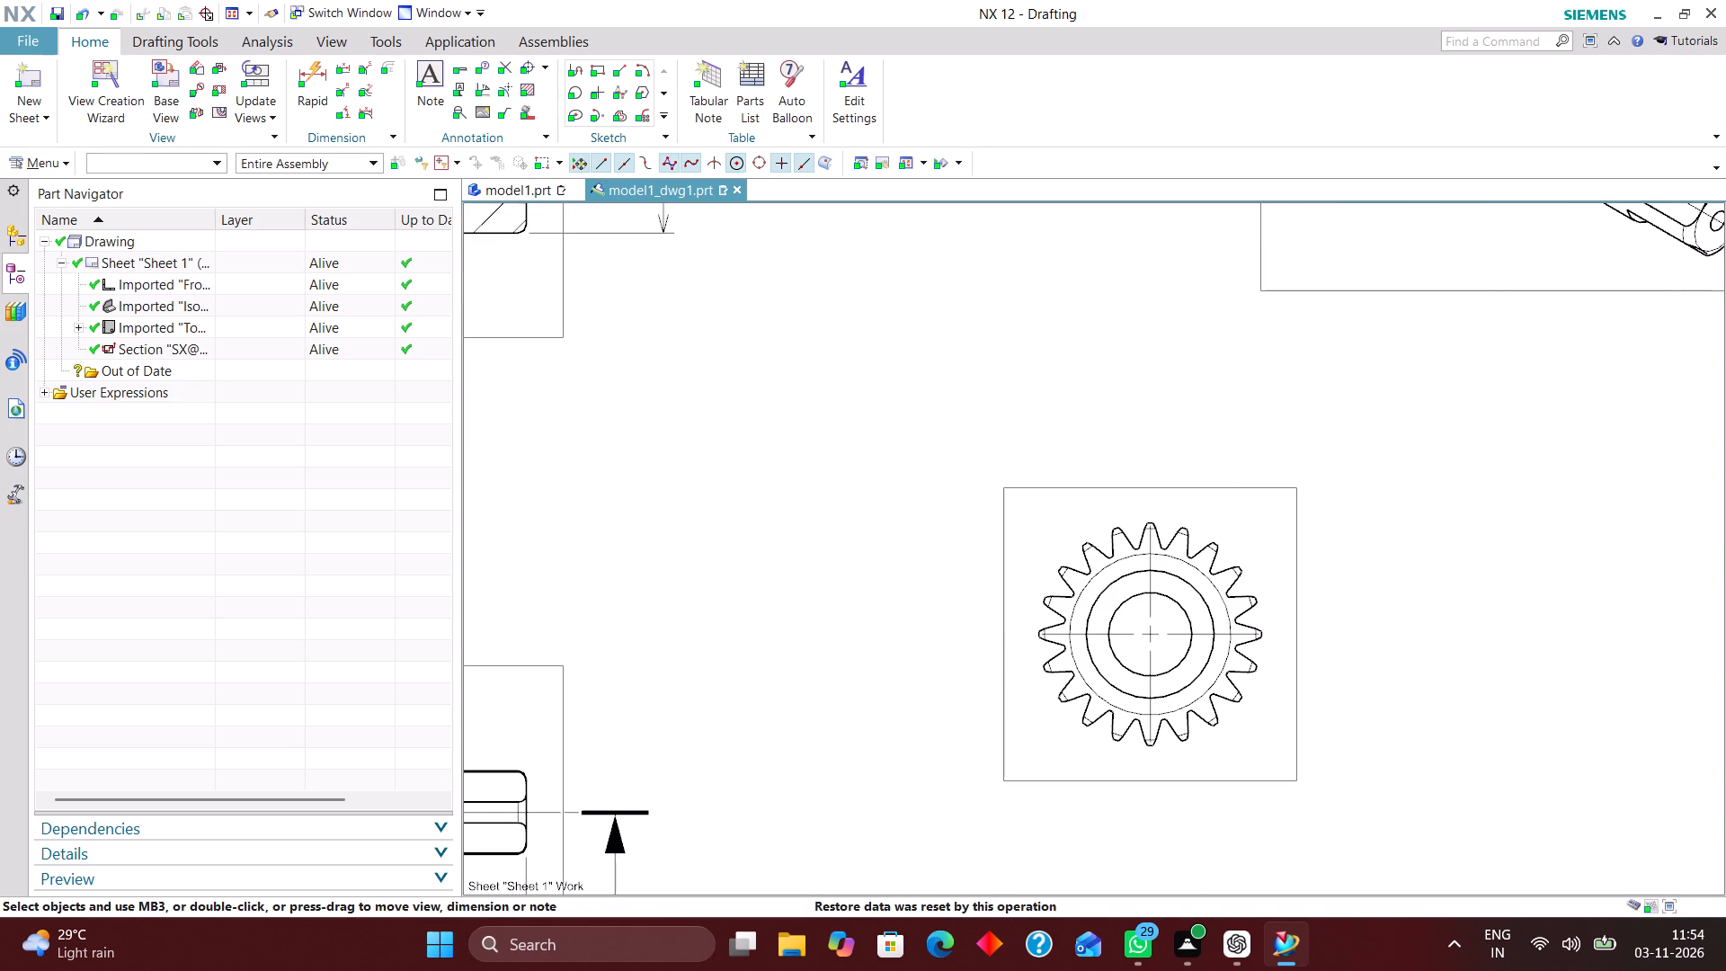
scroll(1143, 714, down, 1)
scroll(1211, 612, up, 3)
scroll(965, 503, down, 5)
scroll(894, 676, down, 2)
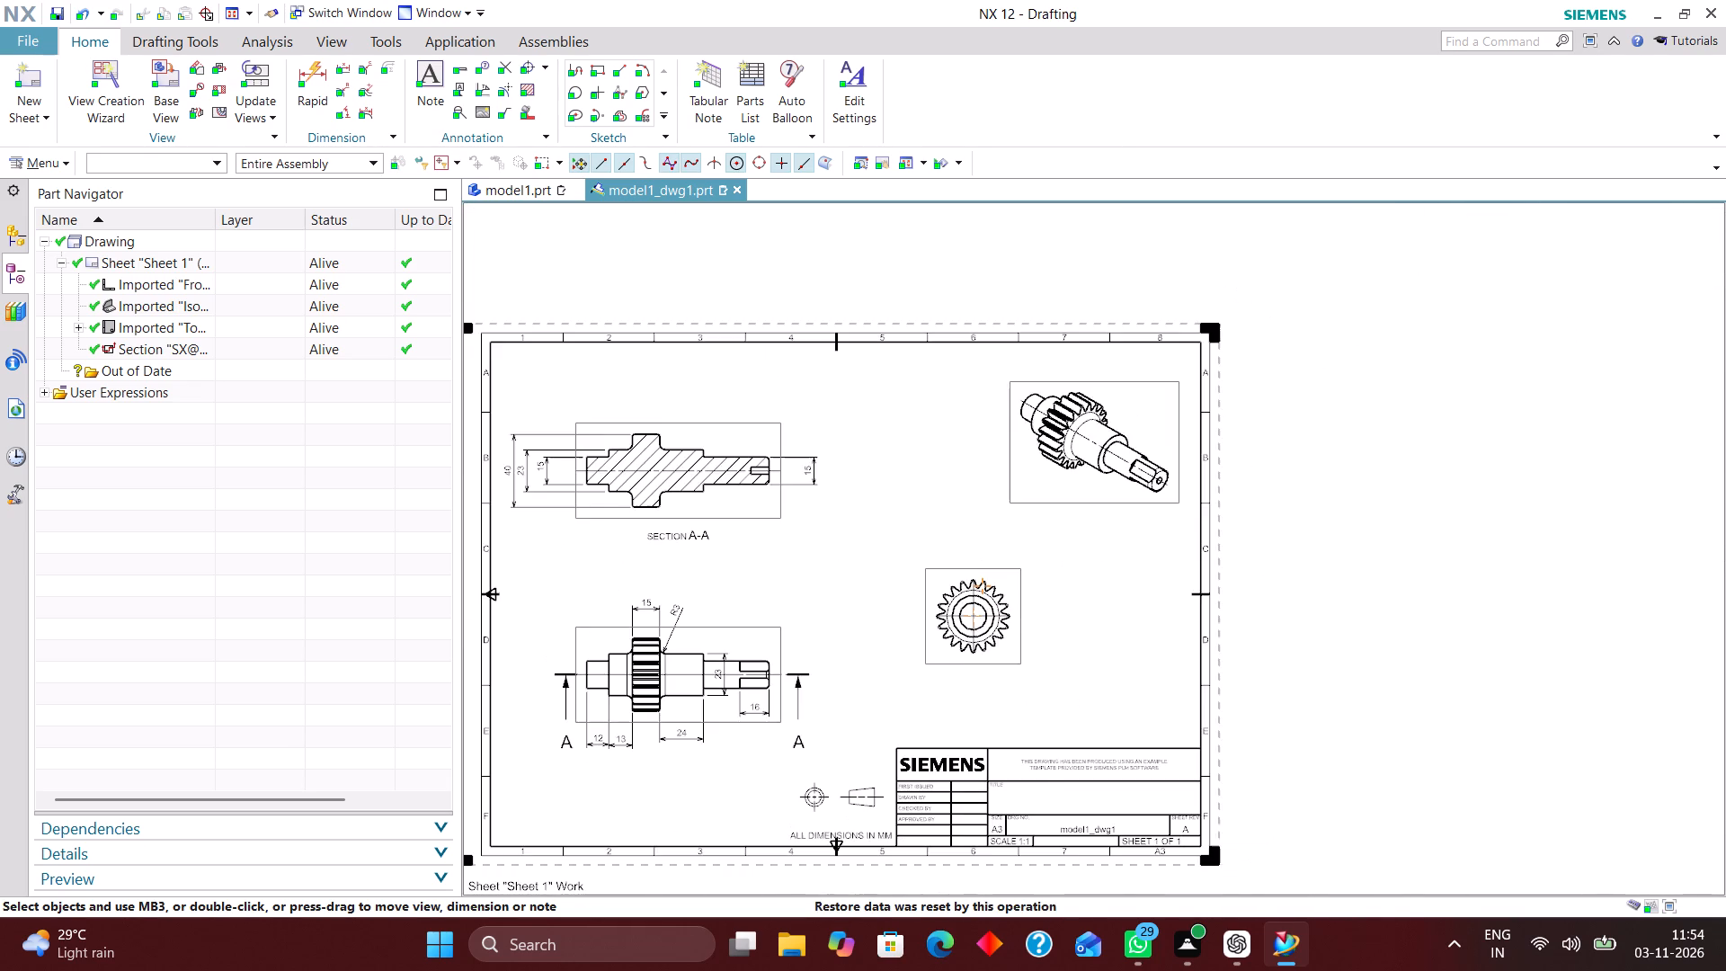
scroll(844, 611, up, 1)
scroll(866, 607, down, 3)
scroll(803, 604, up, 4)
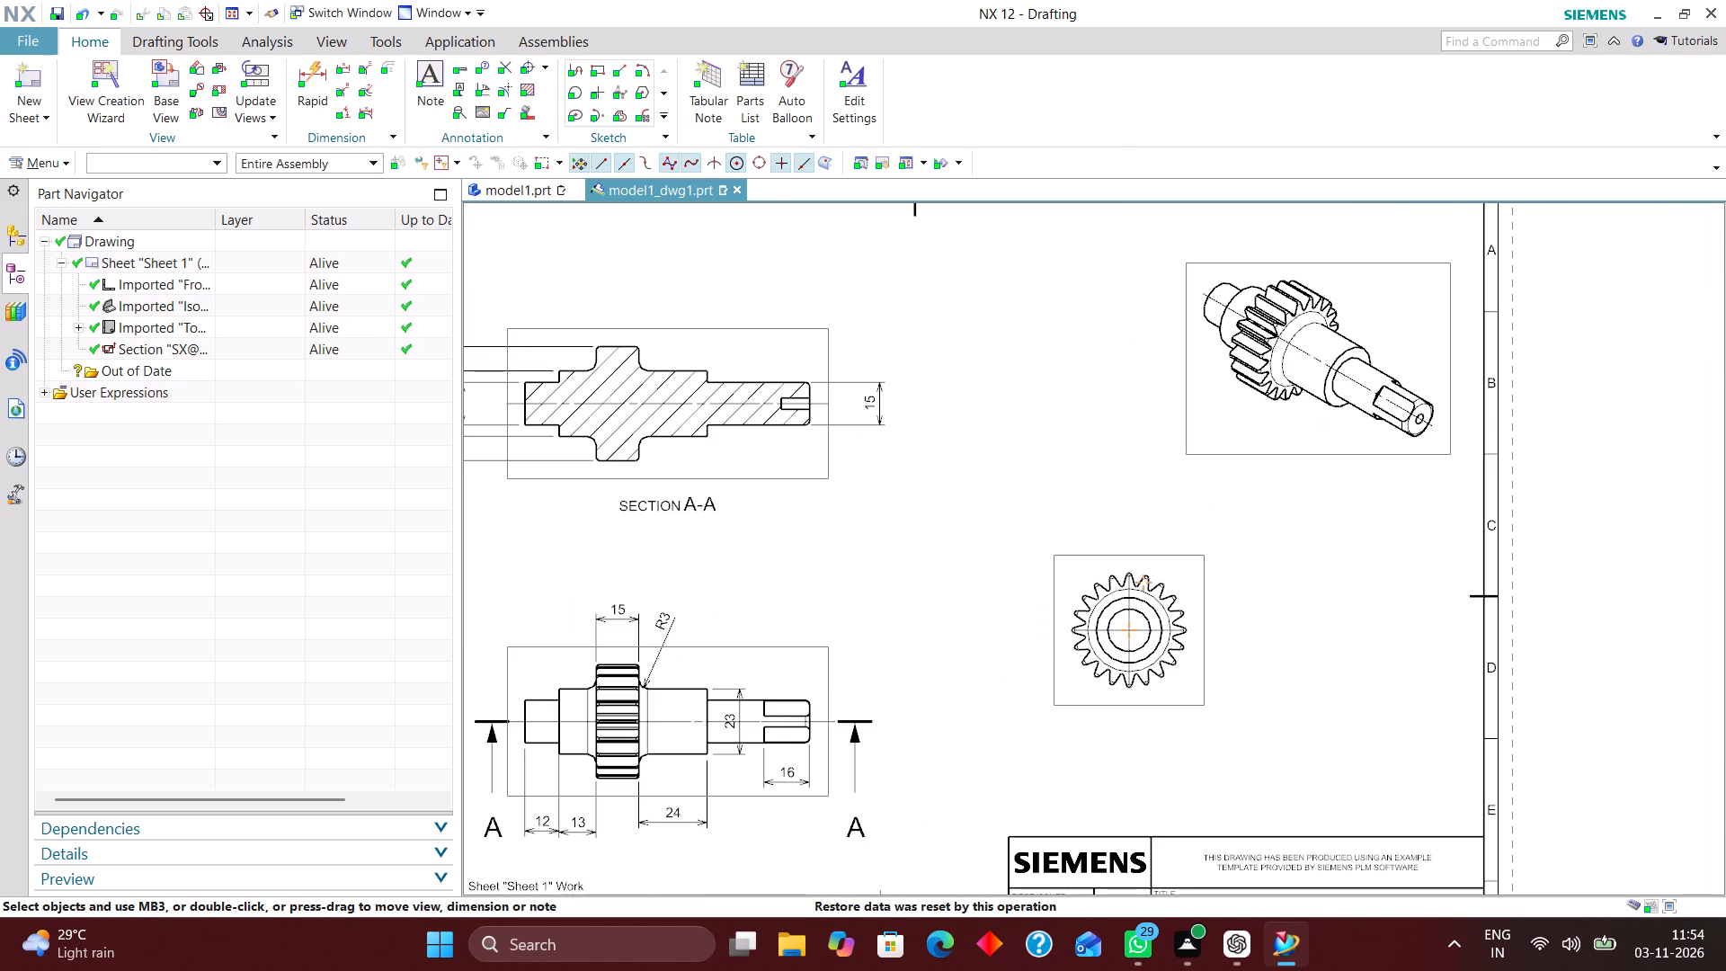
Add a diametral dimension to the gear's tooth-tip circle in the end view, placed diagonally below and right of the view.
click(310, 71)
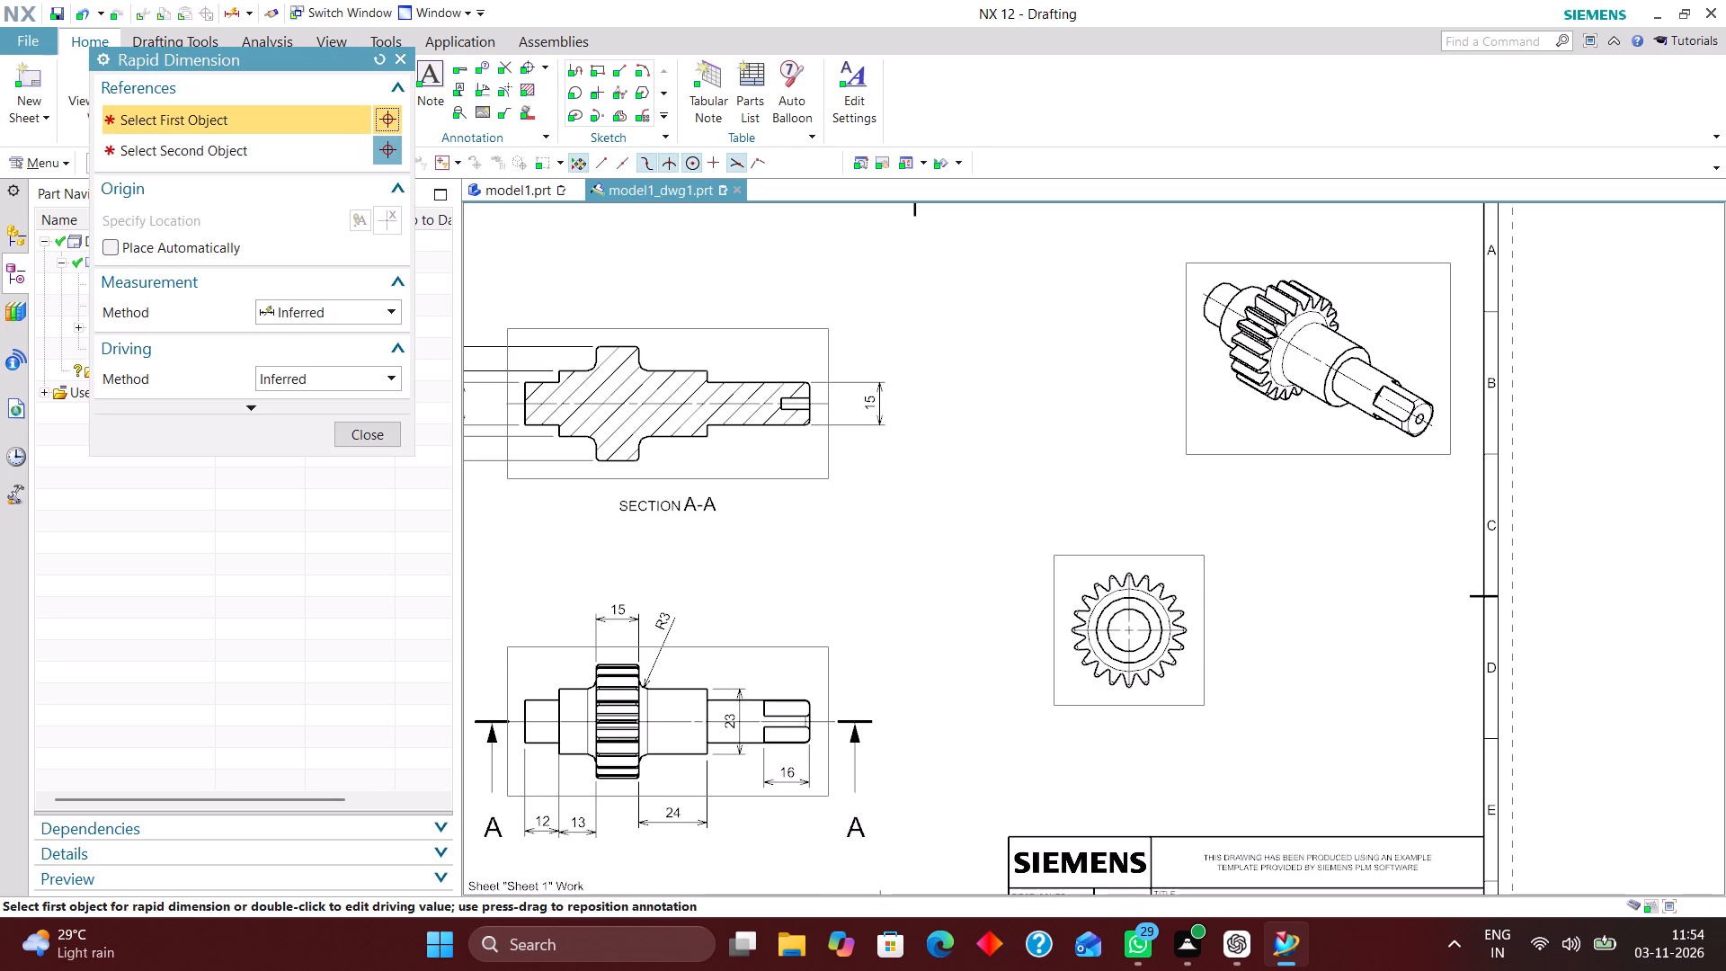
click(360, 316)
click(325, 485)
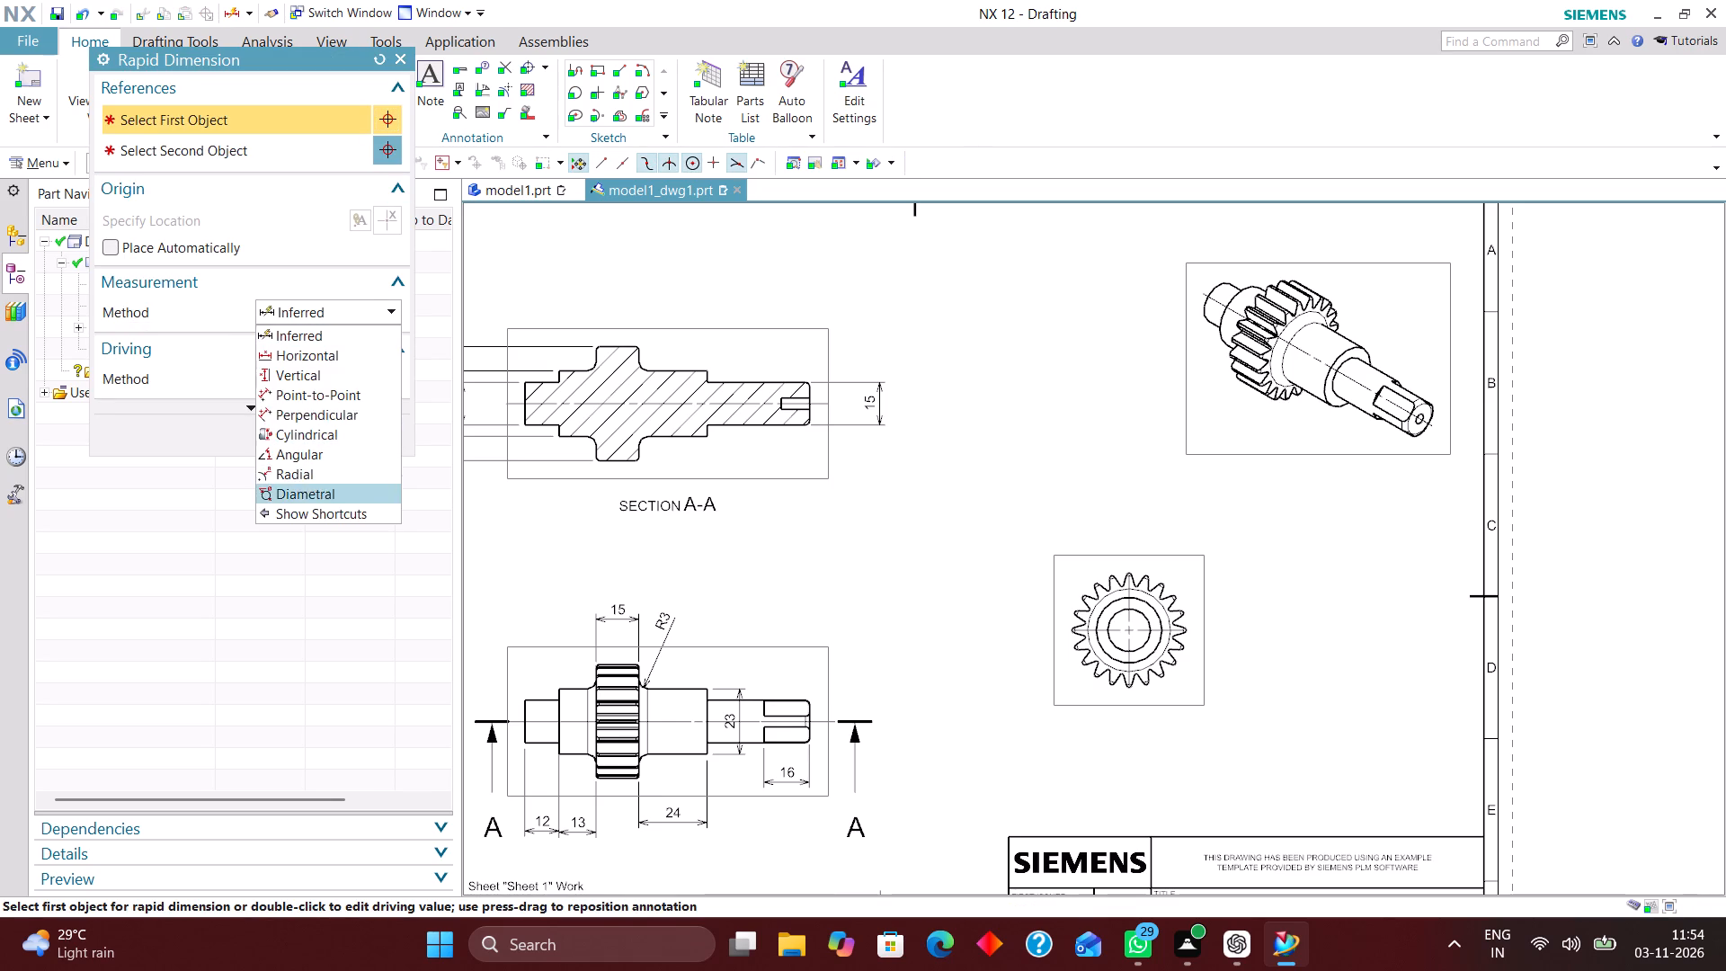
scroll(1170, 584, up, 13)
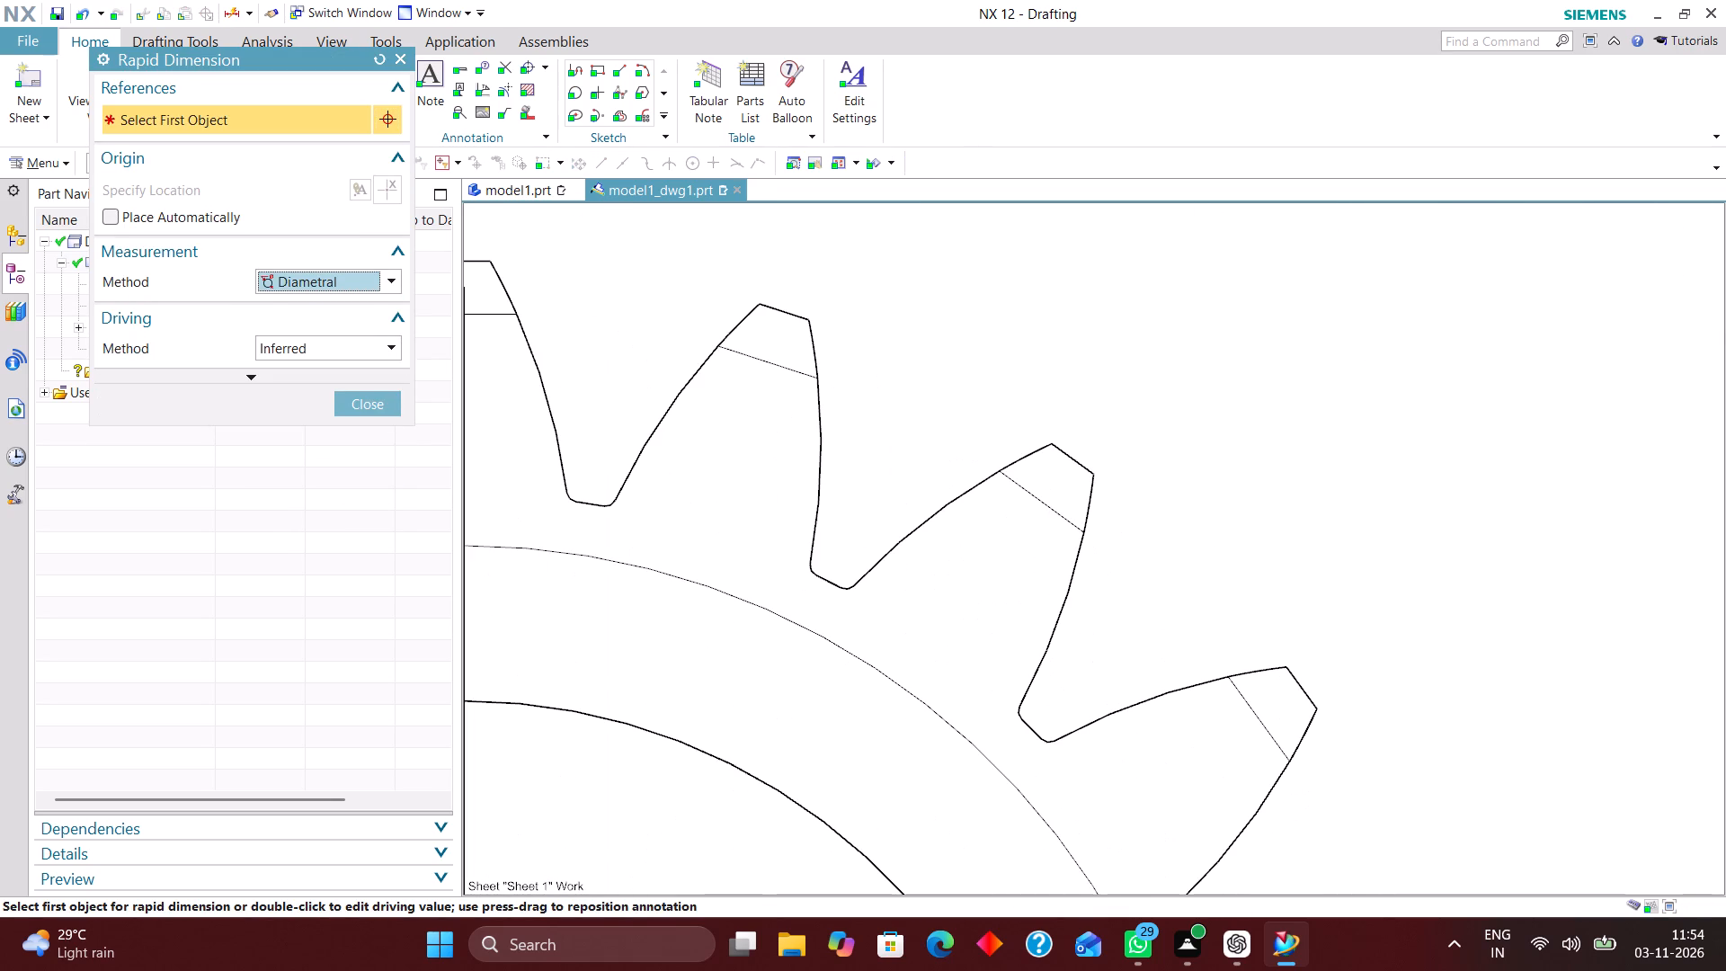
scroll(1119, 461, down, 2)
click(1096, 458)
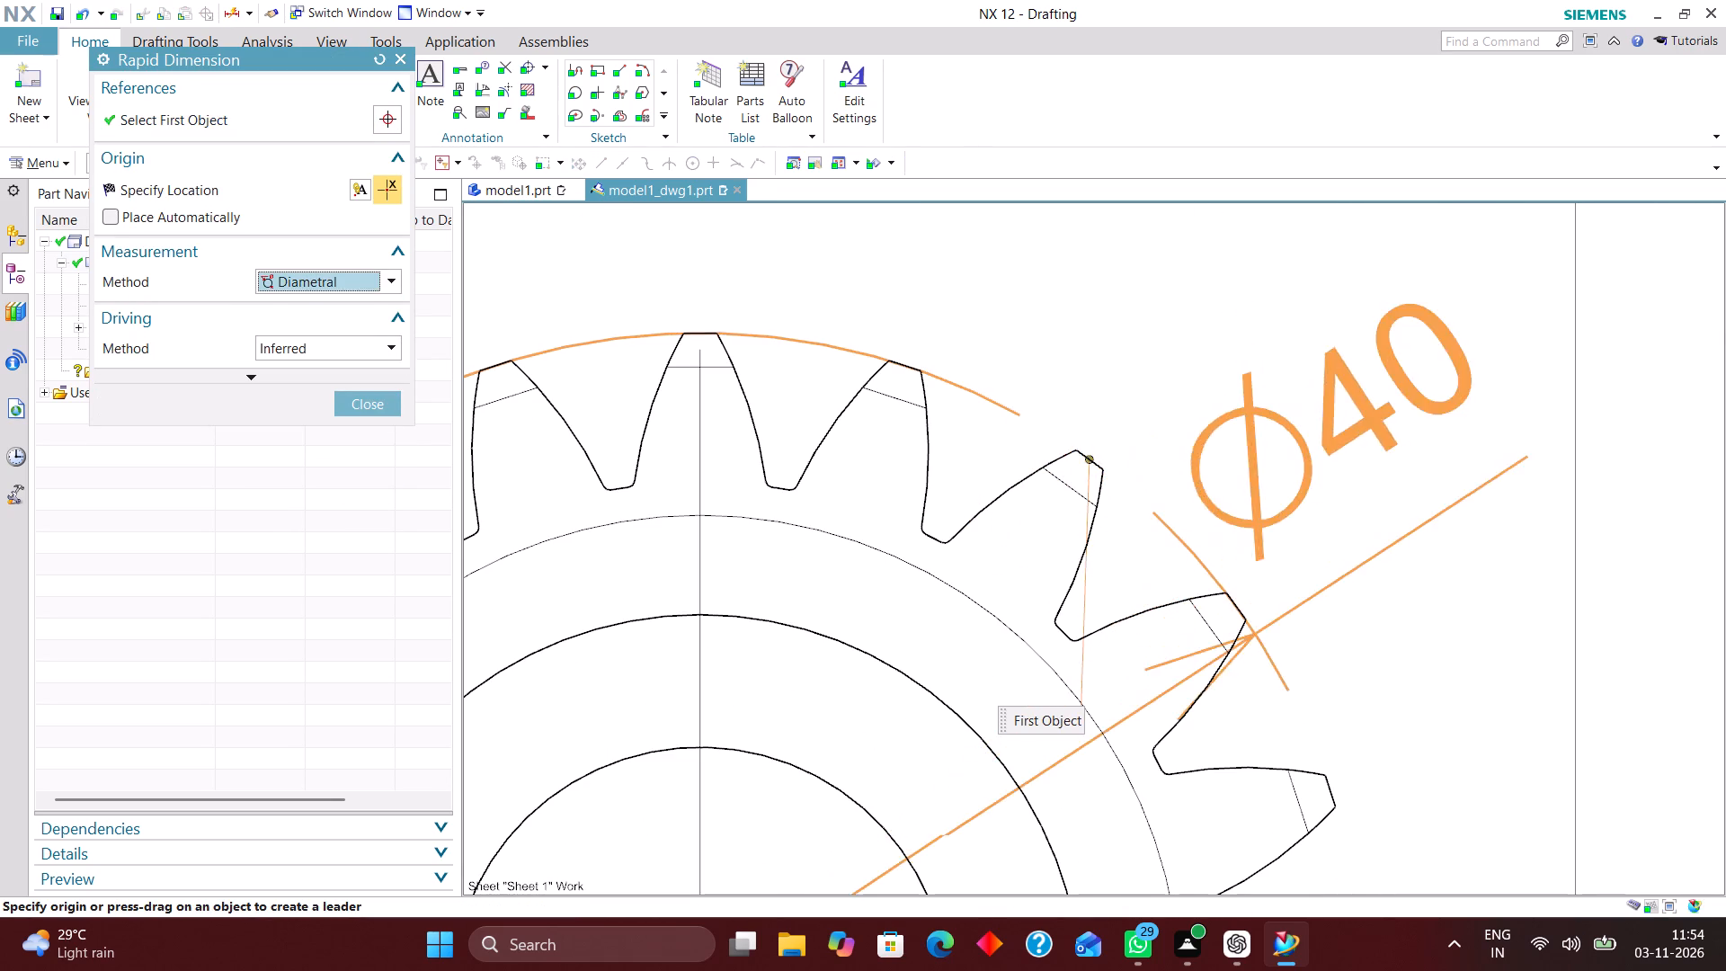
scroll(1228, 422, down, 5)
scroll(1271, 579, down, 4)
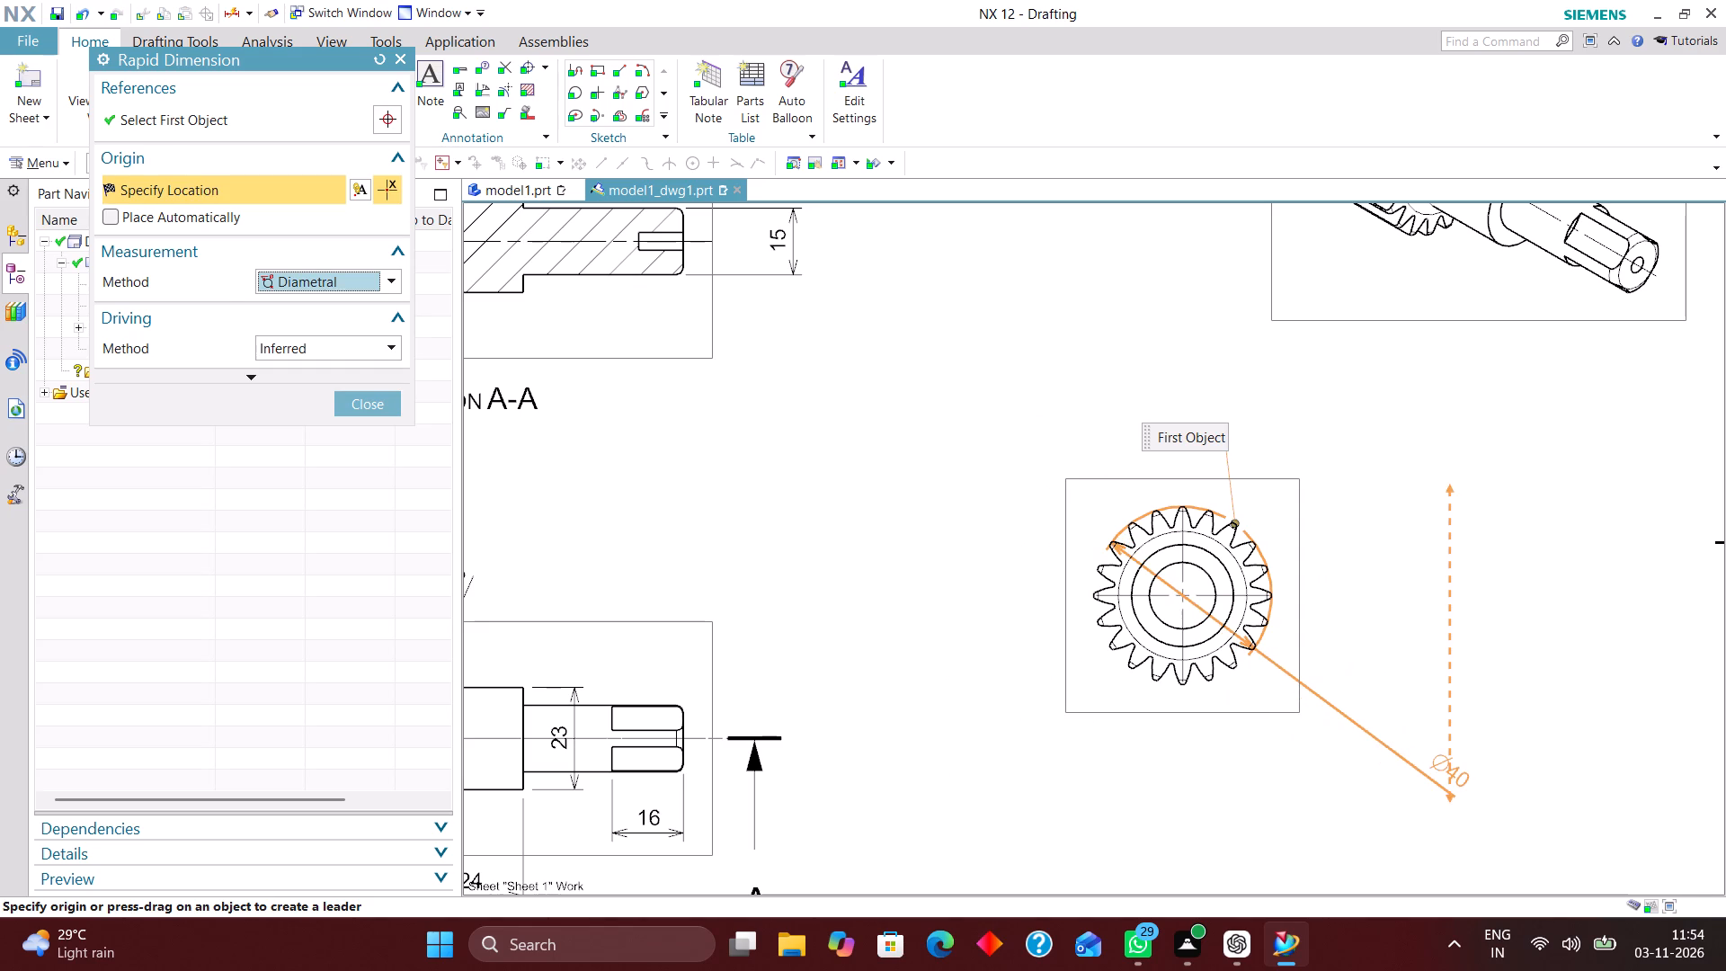
click(1427, 769)
Add a diametral dimension to the gear's tooth-root circle in the end view, placed below and left of the gear.
scroll(1302, 561, up, 2)
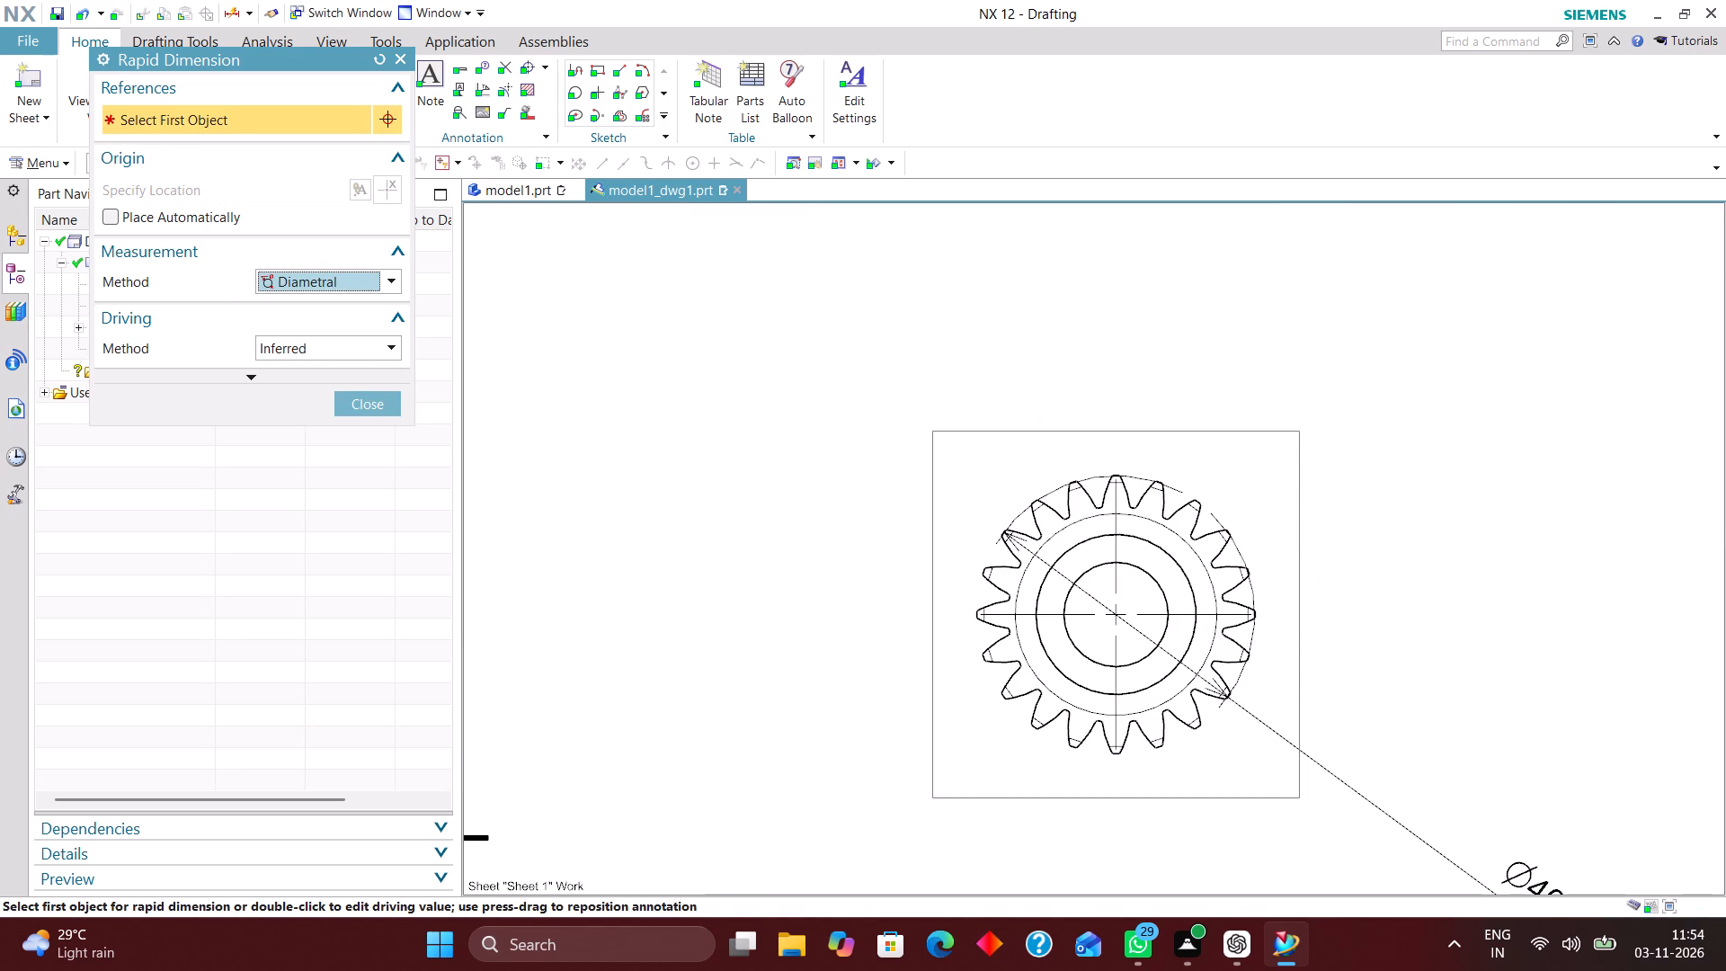
scroll(1175, 554, up, 10)
click(1242, 472)
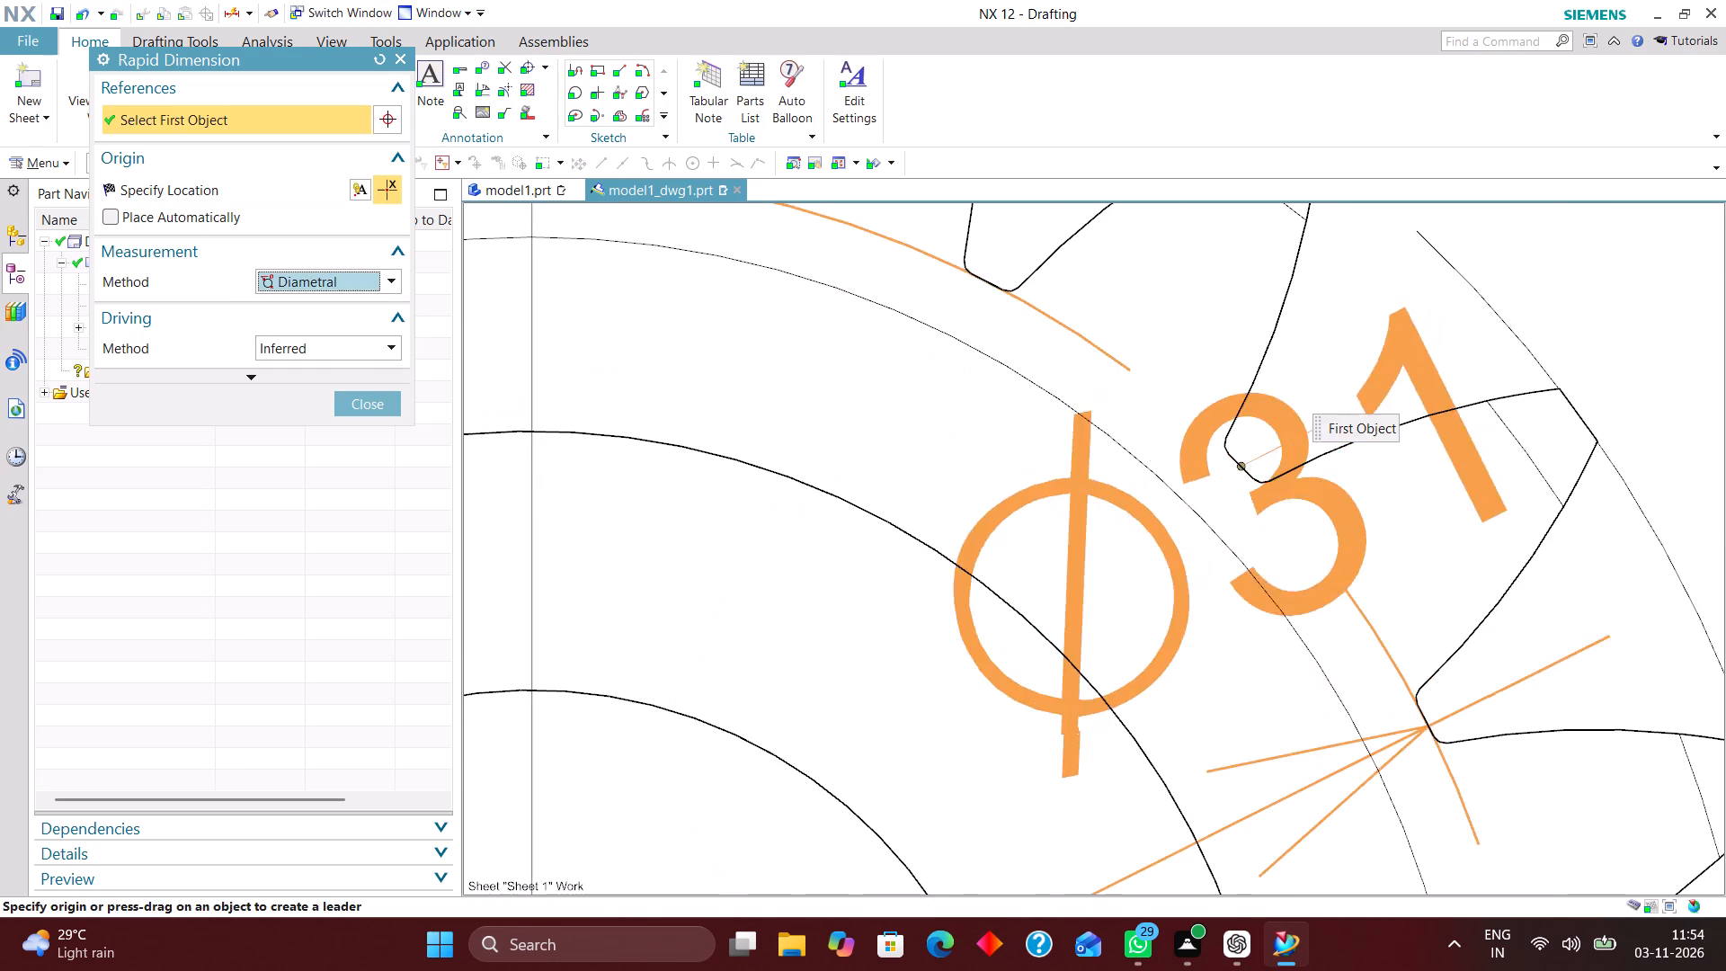
scroll(1200, 540, down, 13)
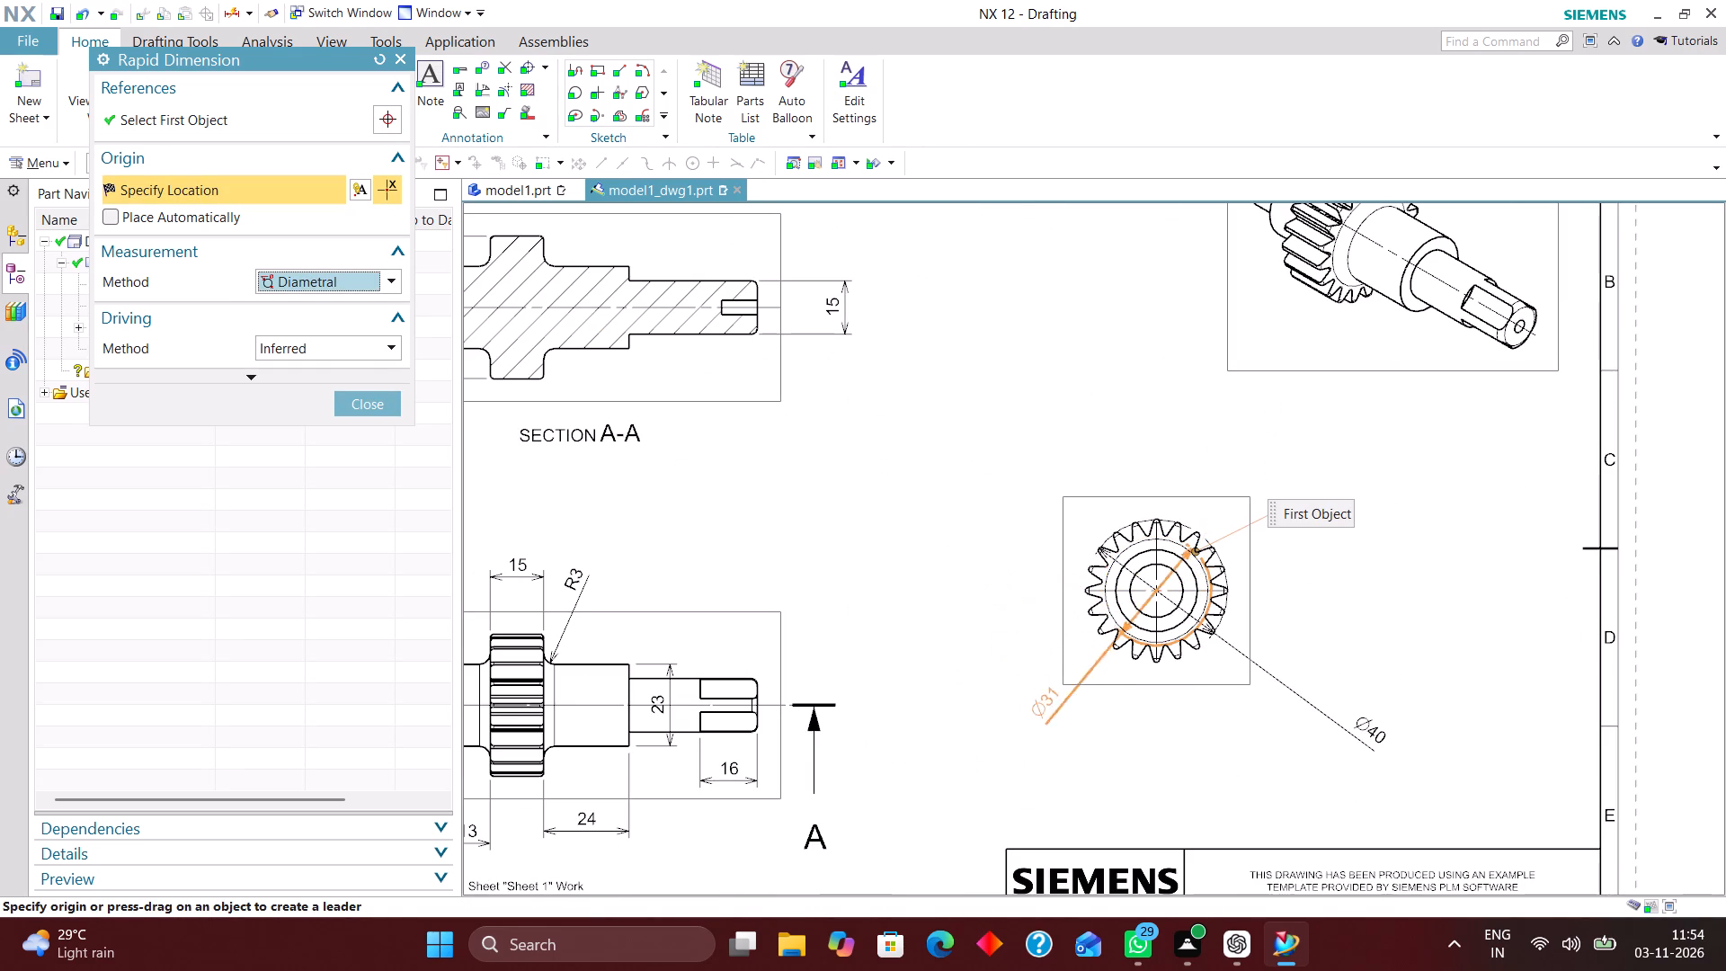
click(1086, 723)
Add a diametral dimension to the shoulder circle in the end view, placed outside the view's right side.
scroll(1170, 641, up, 5)
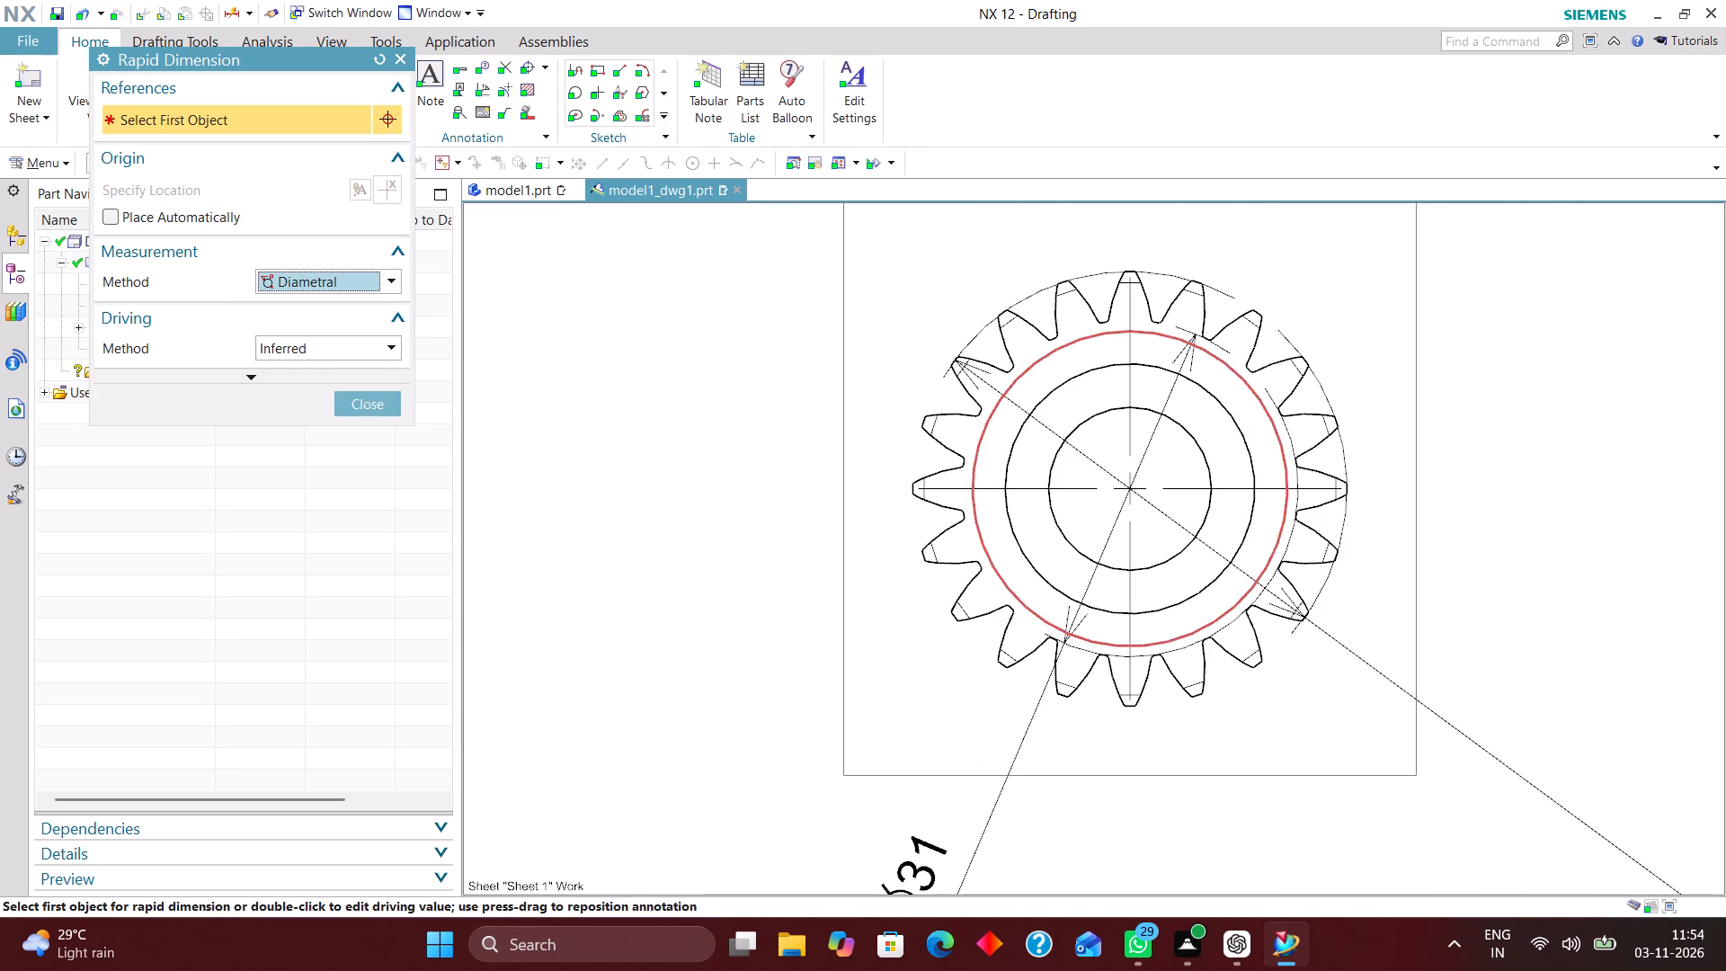
scroll(1082, 690, down, 6)
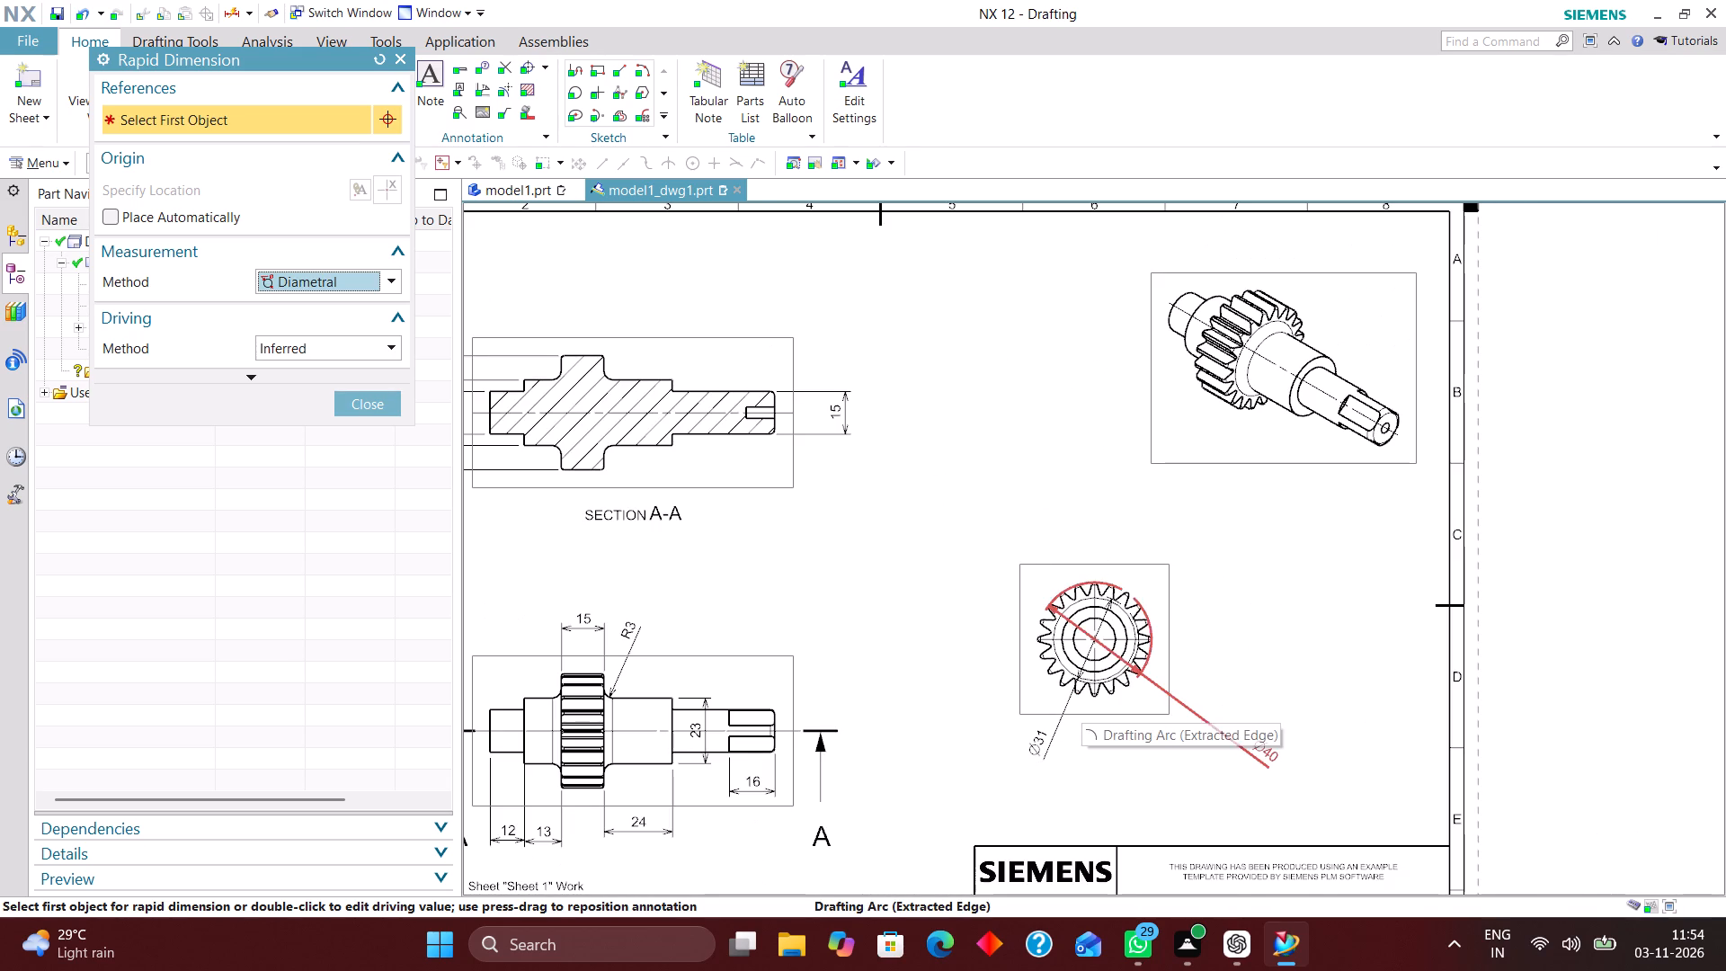
scroll(1119, 665, up, 5)
scroll(1091, 628, down, 3)
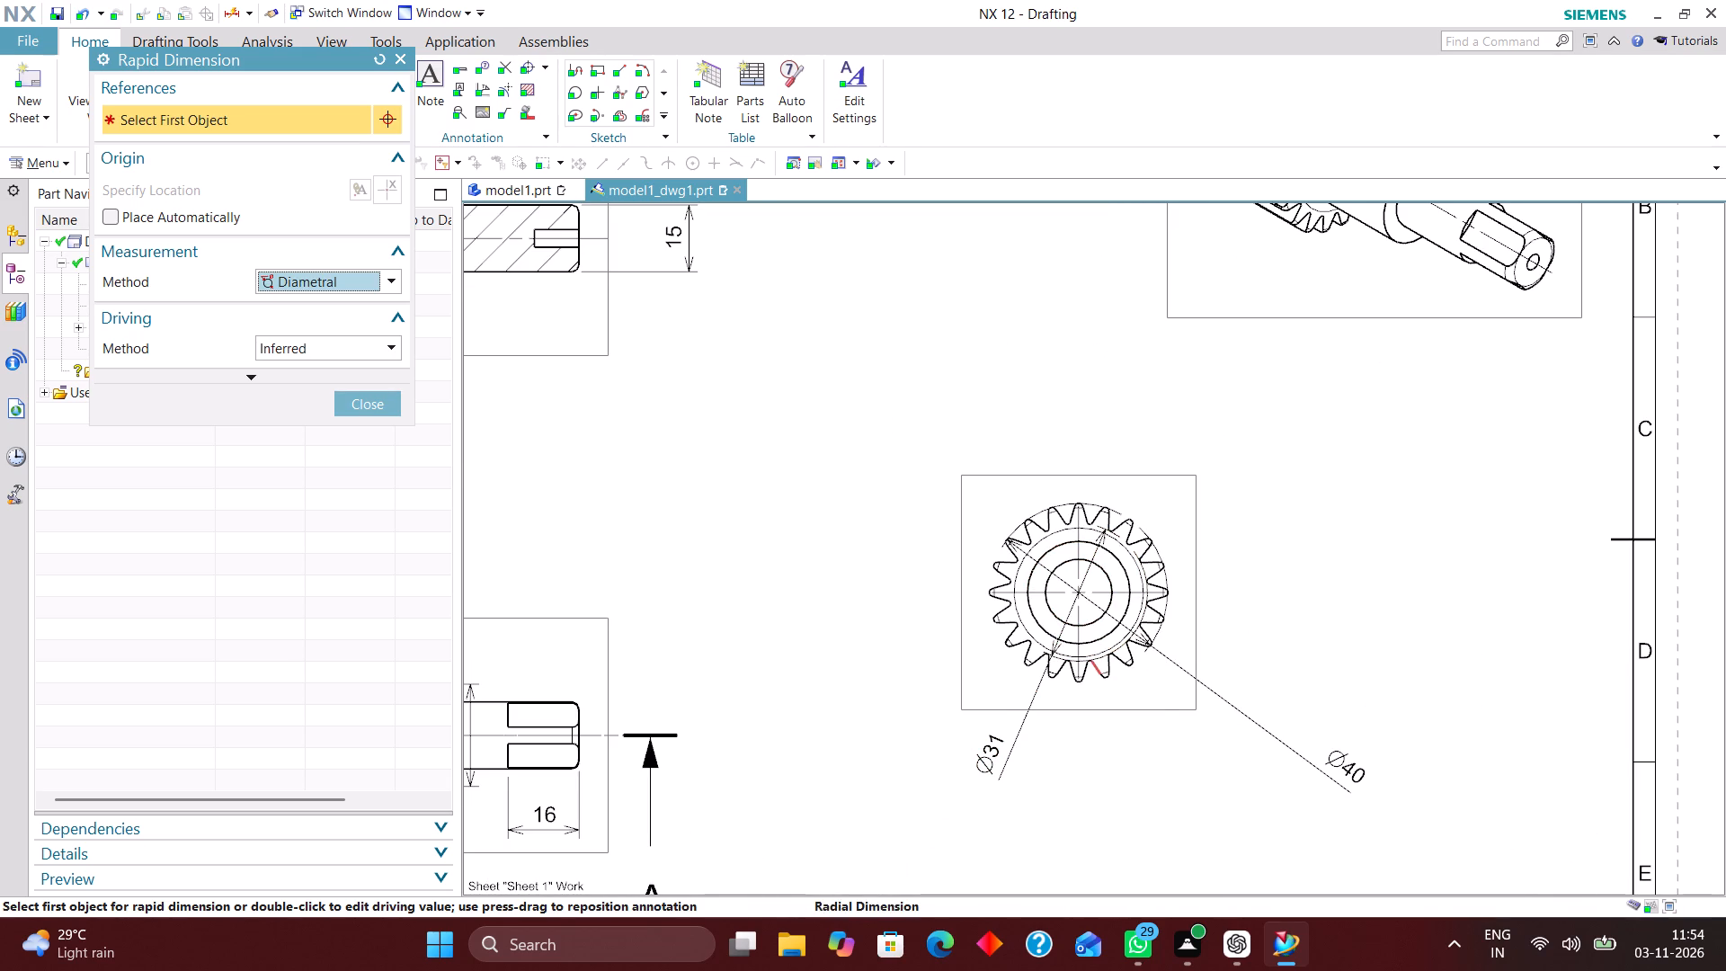
scroll(1095, 667, up, 1)
scroll(1095, 667, down, 2)
scroll(1117, 621, up, 2)
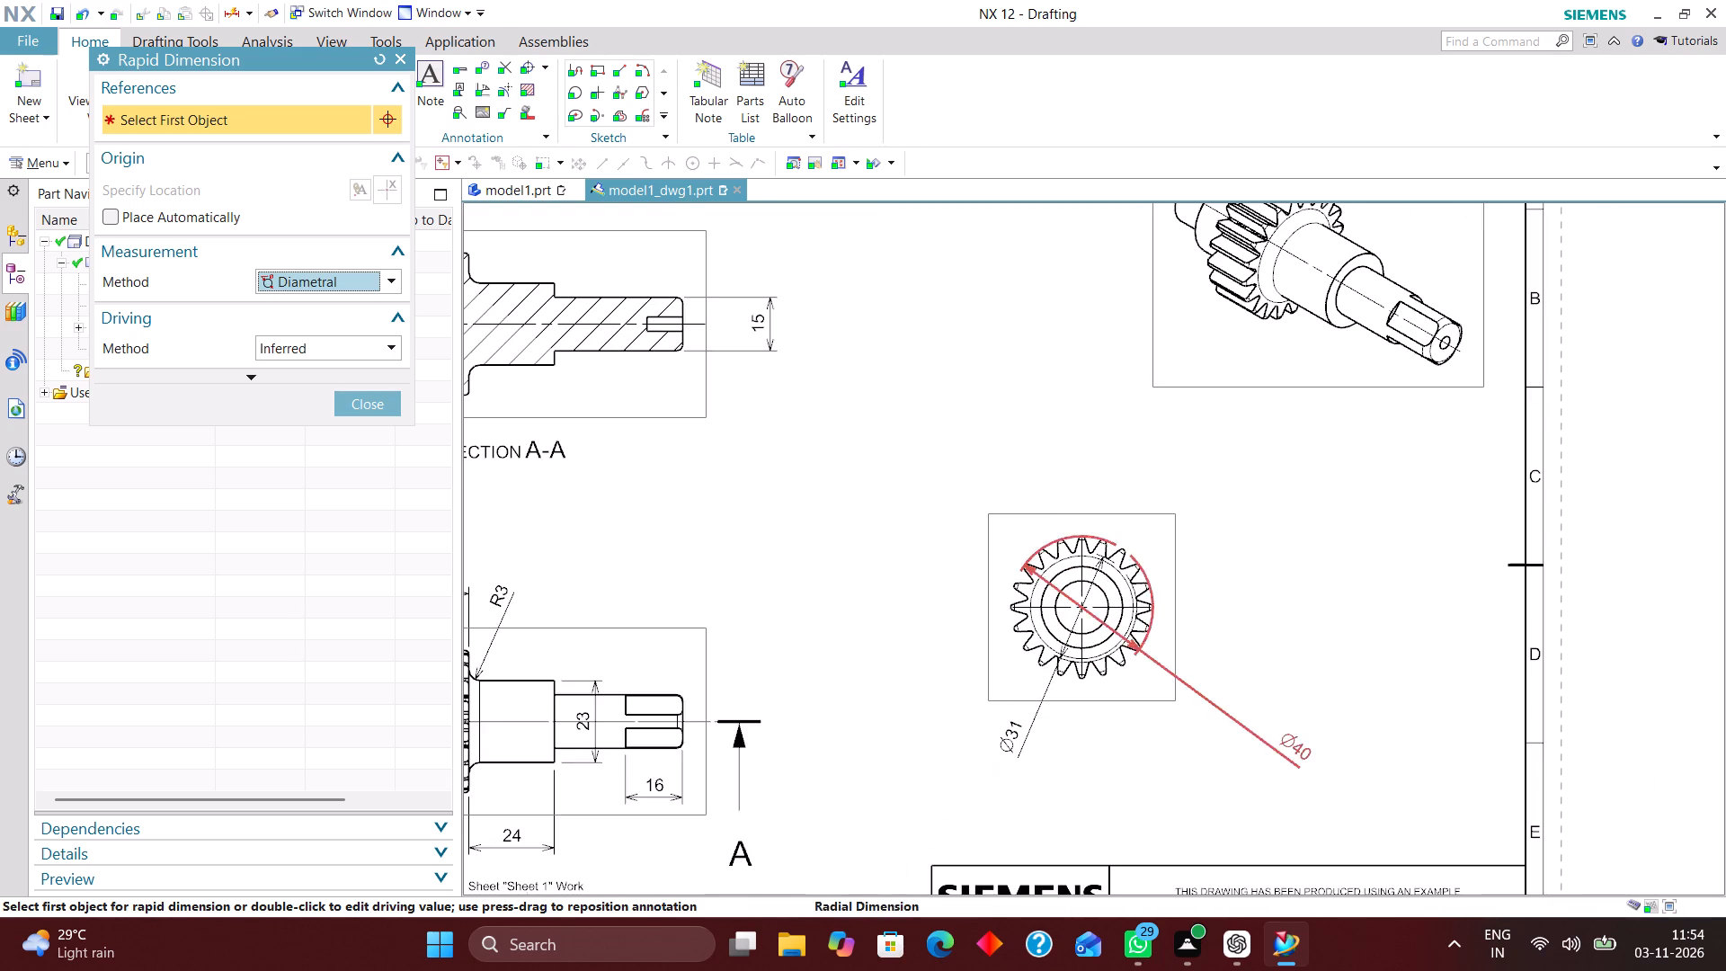
scroll(1117, 620, up, 2)
click(1129, 592)
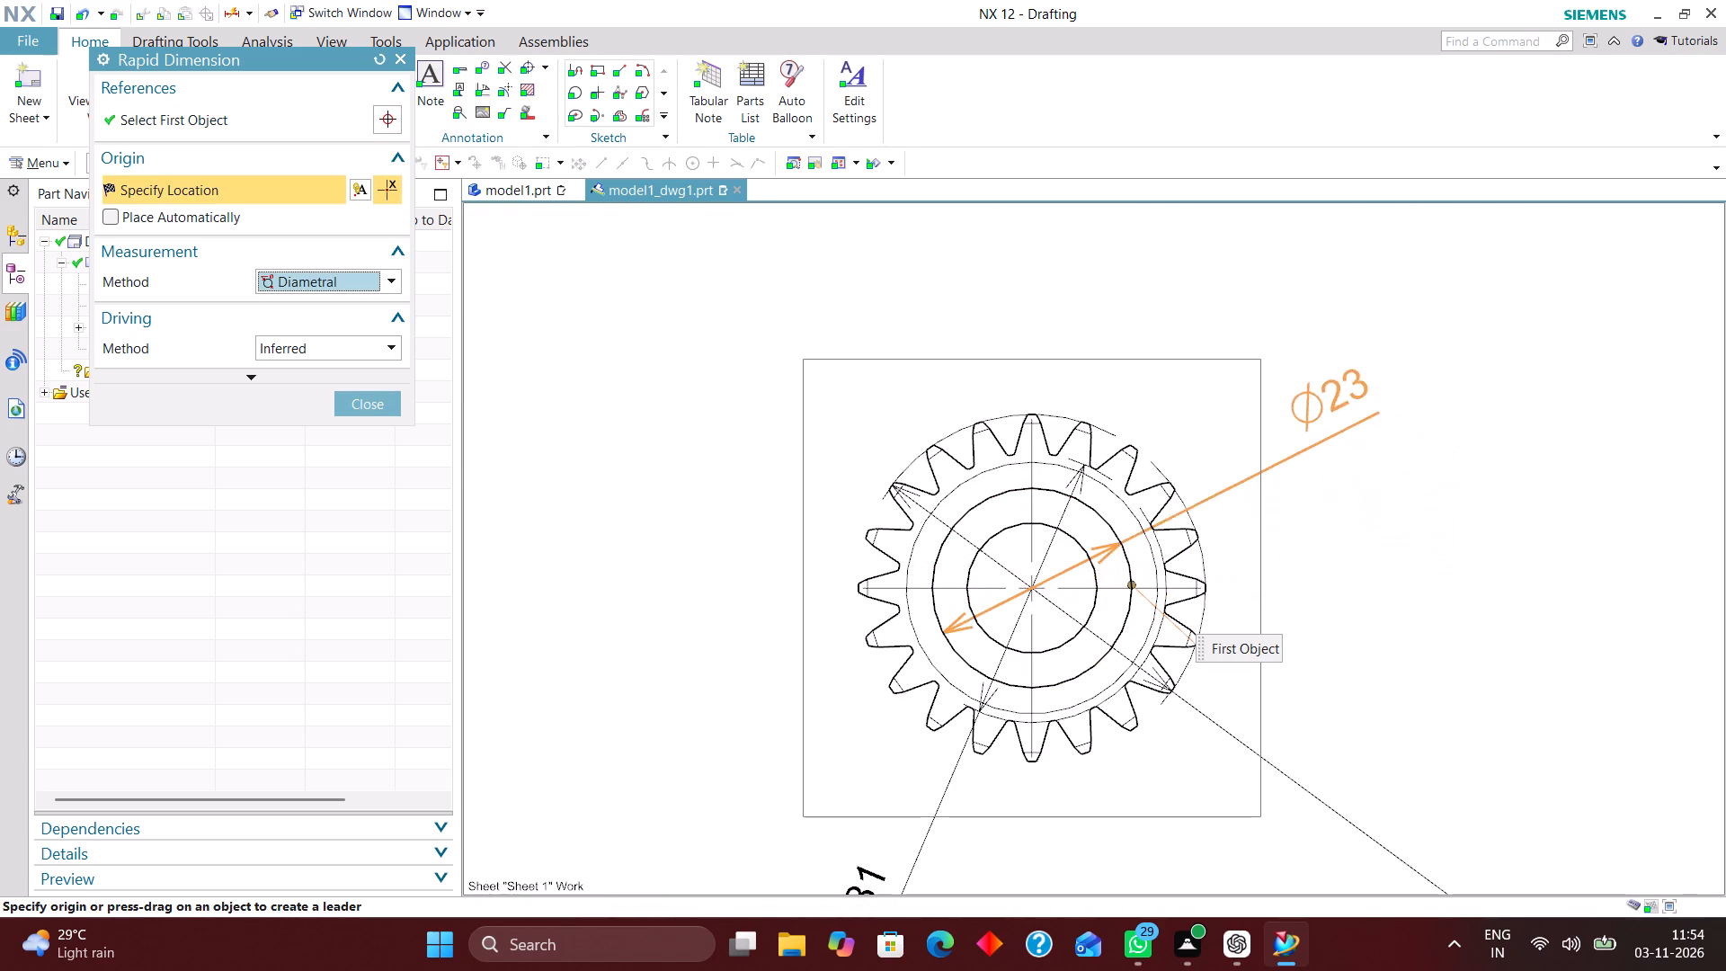
click(1421, 506)
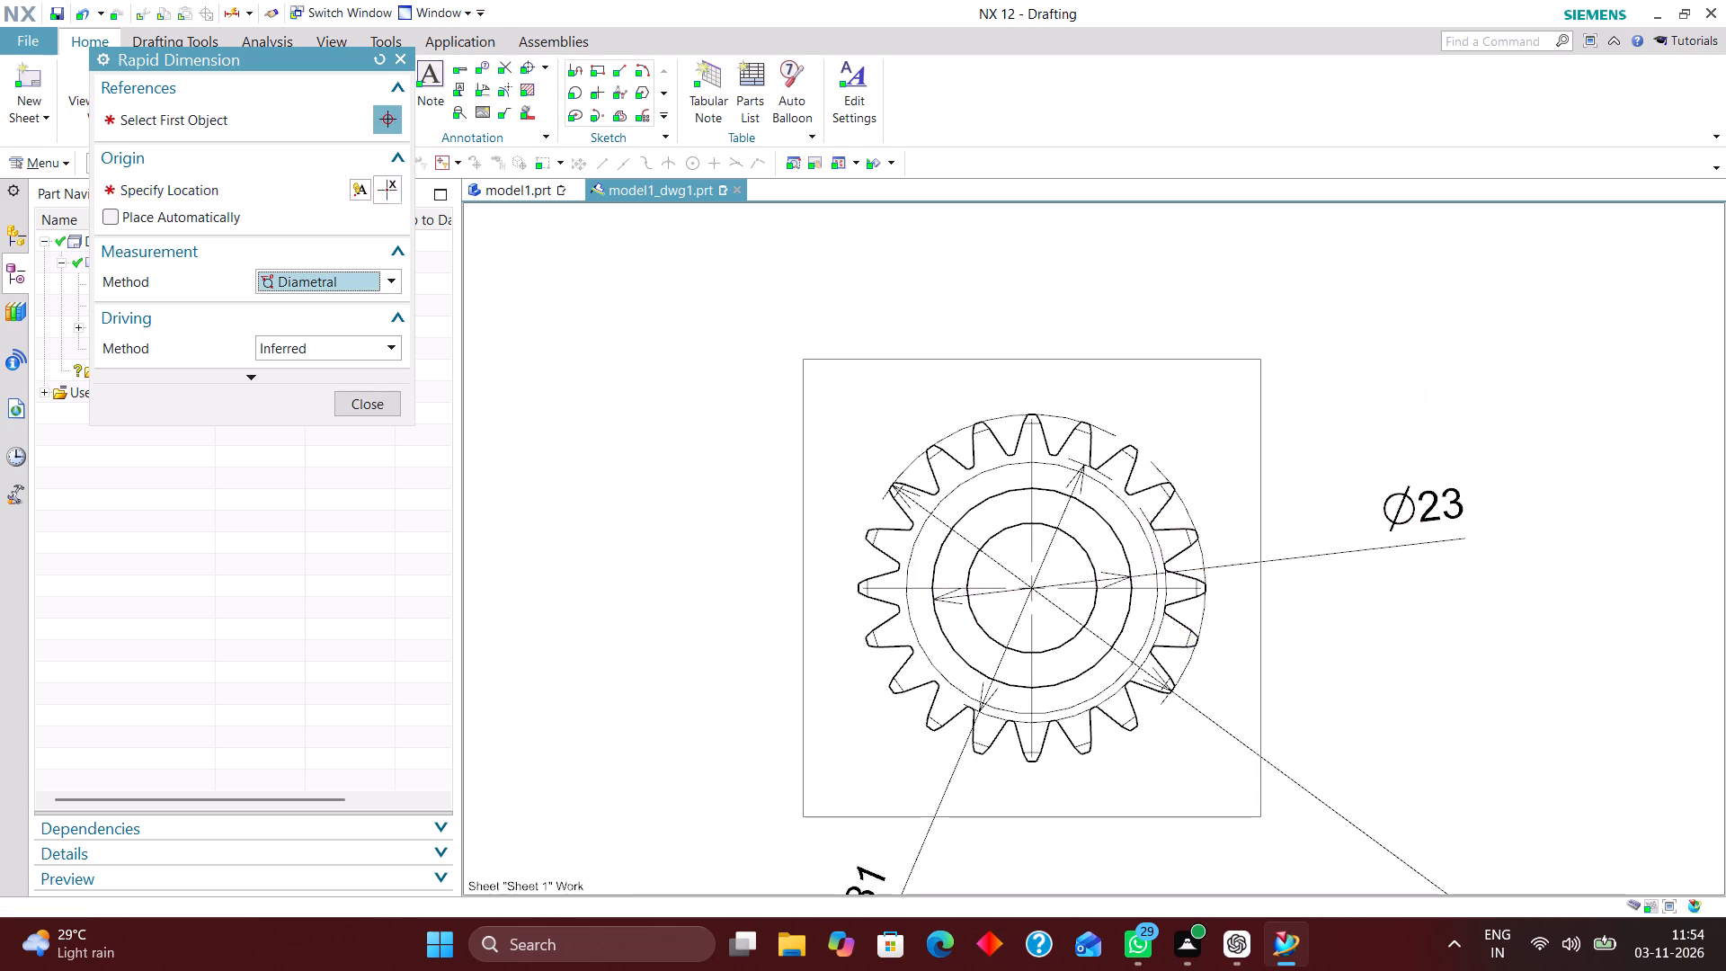
Using the Inferred method, dimension the tip width of the gear's topmost tooth between its two corners, placed above the end view.
scroll(1362, 454, down, 3)
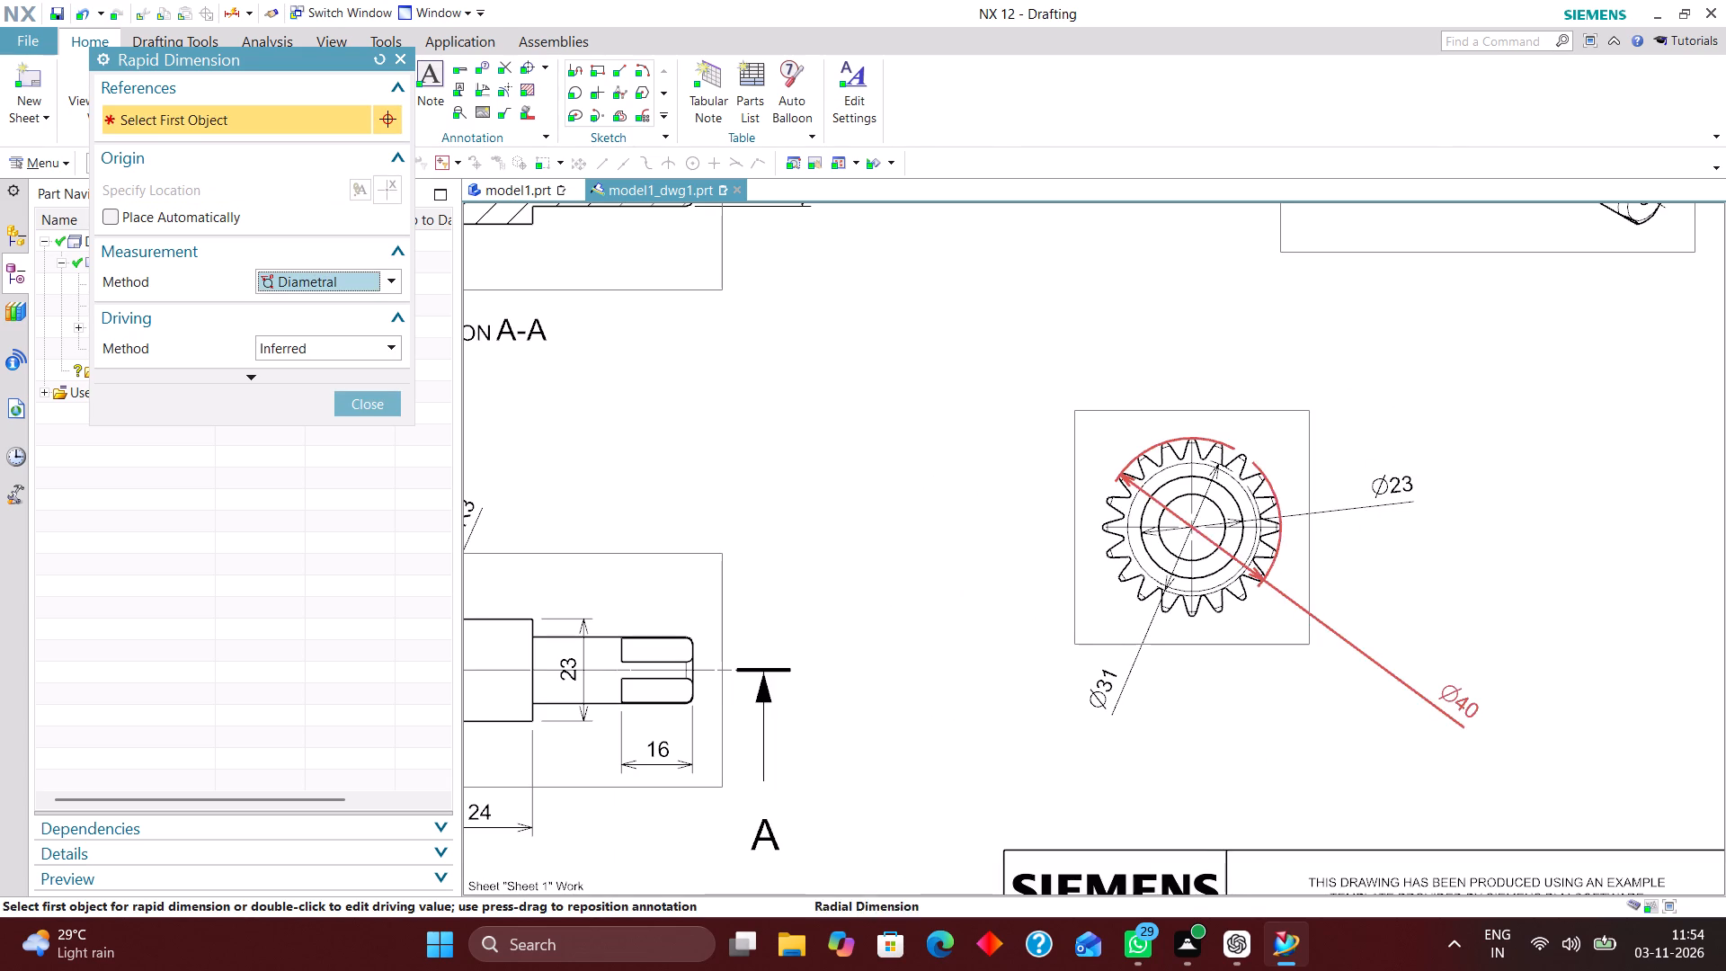
scroll(1225, 431, up, 9)
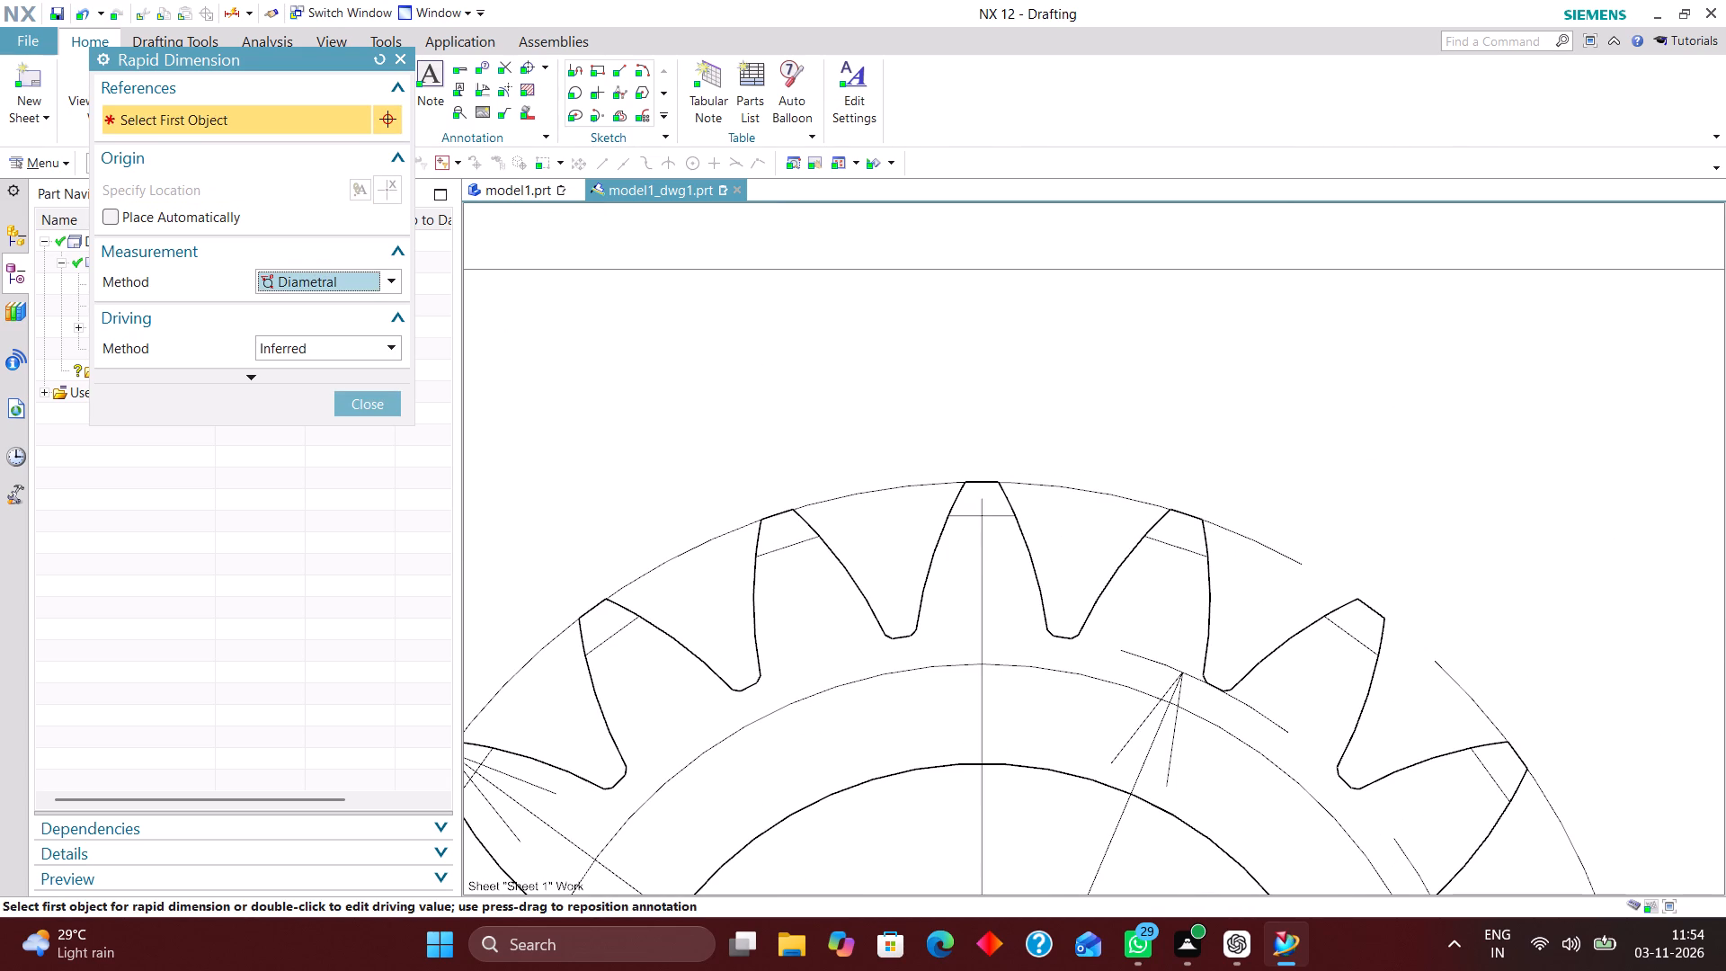
click(398, 274)
click(357, 303)
scroll(977, 472, up, 6)
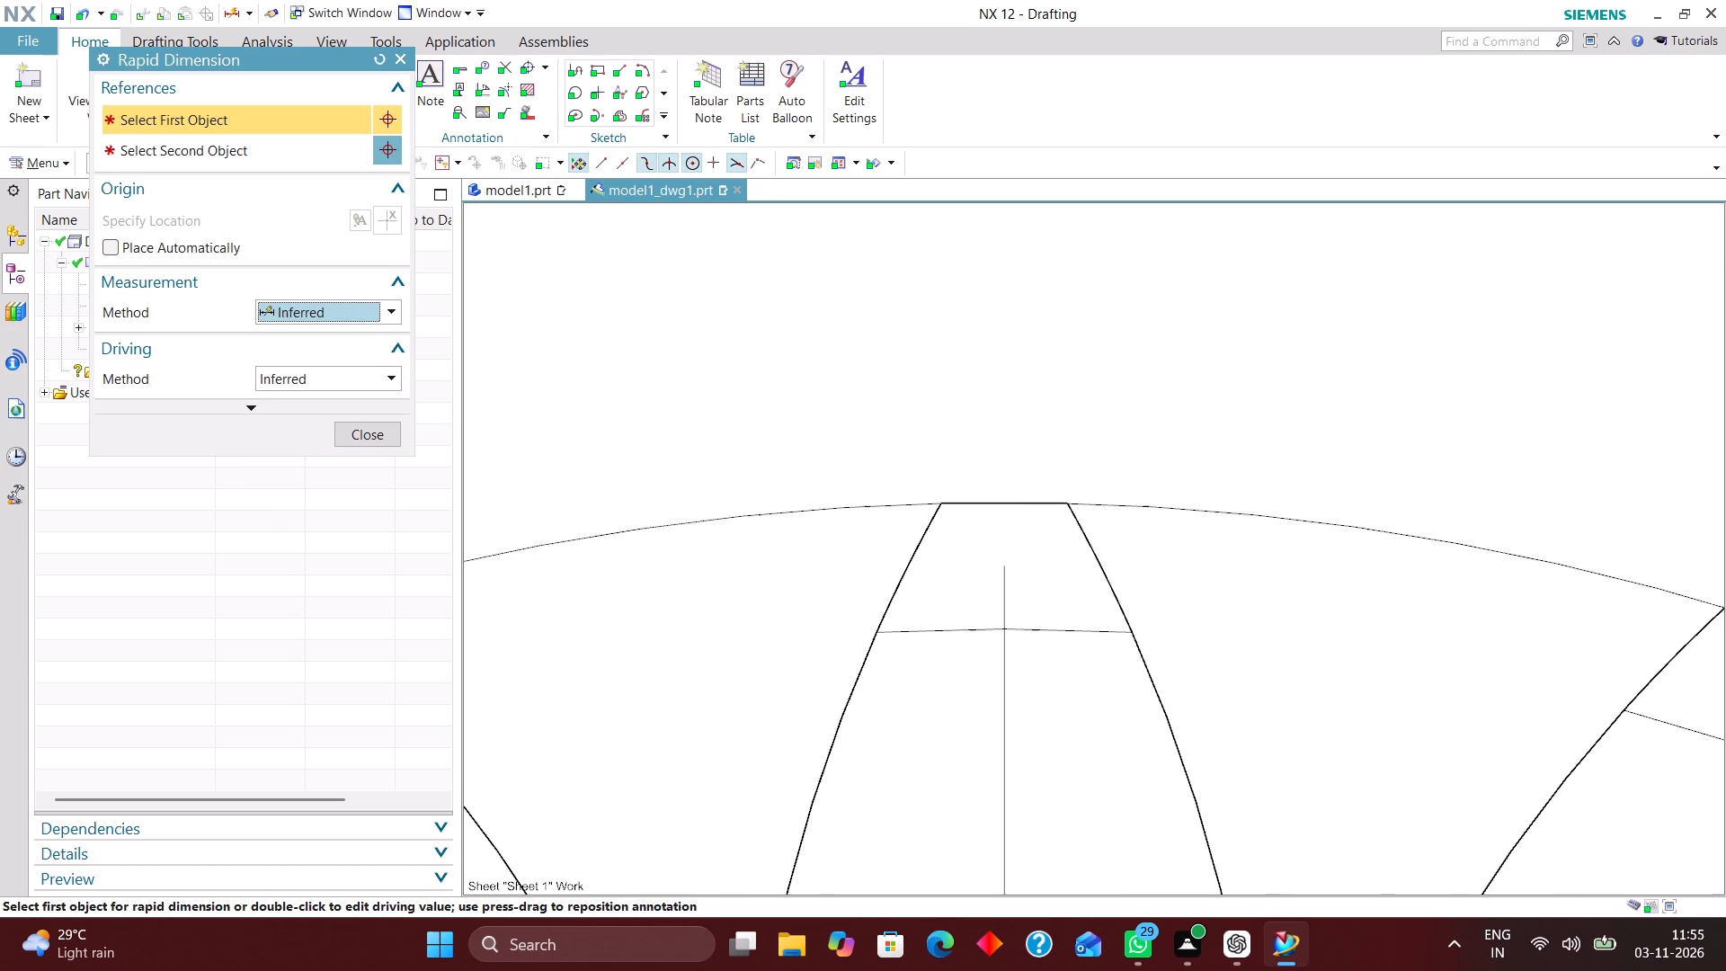
click(946, 503)
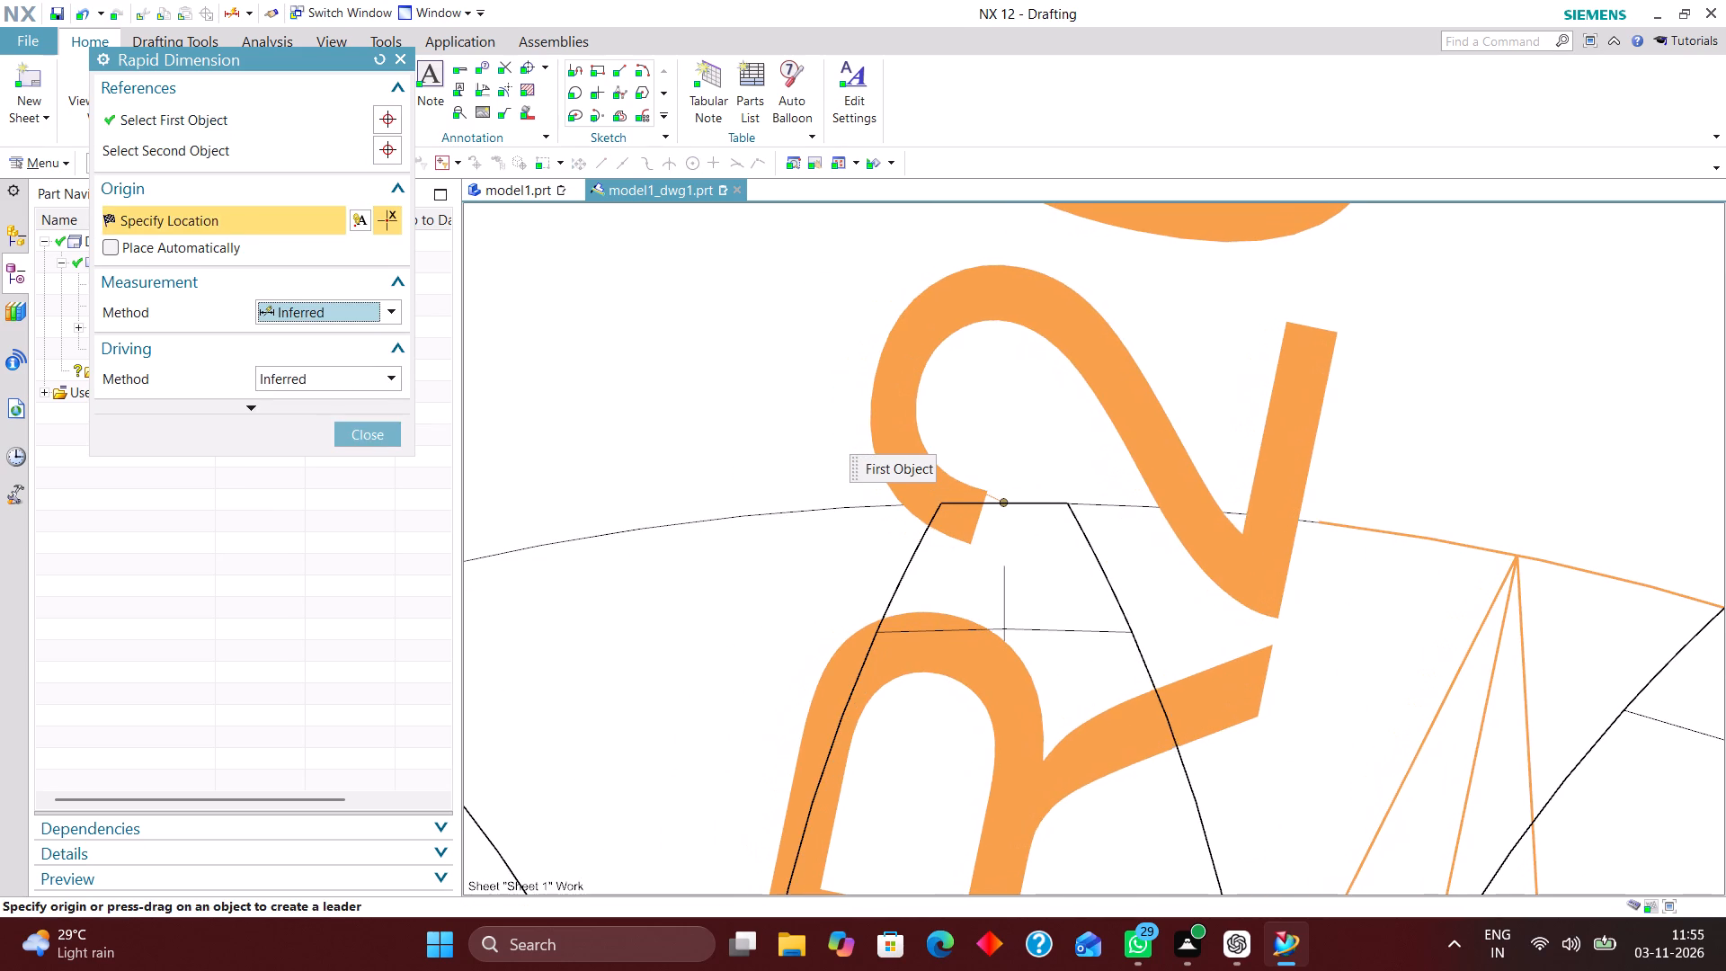
click(1070, 502)
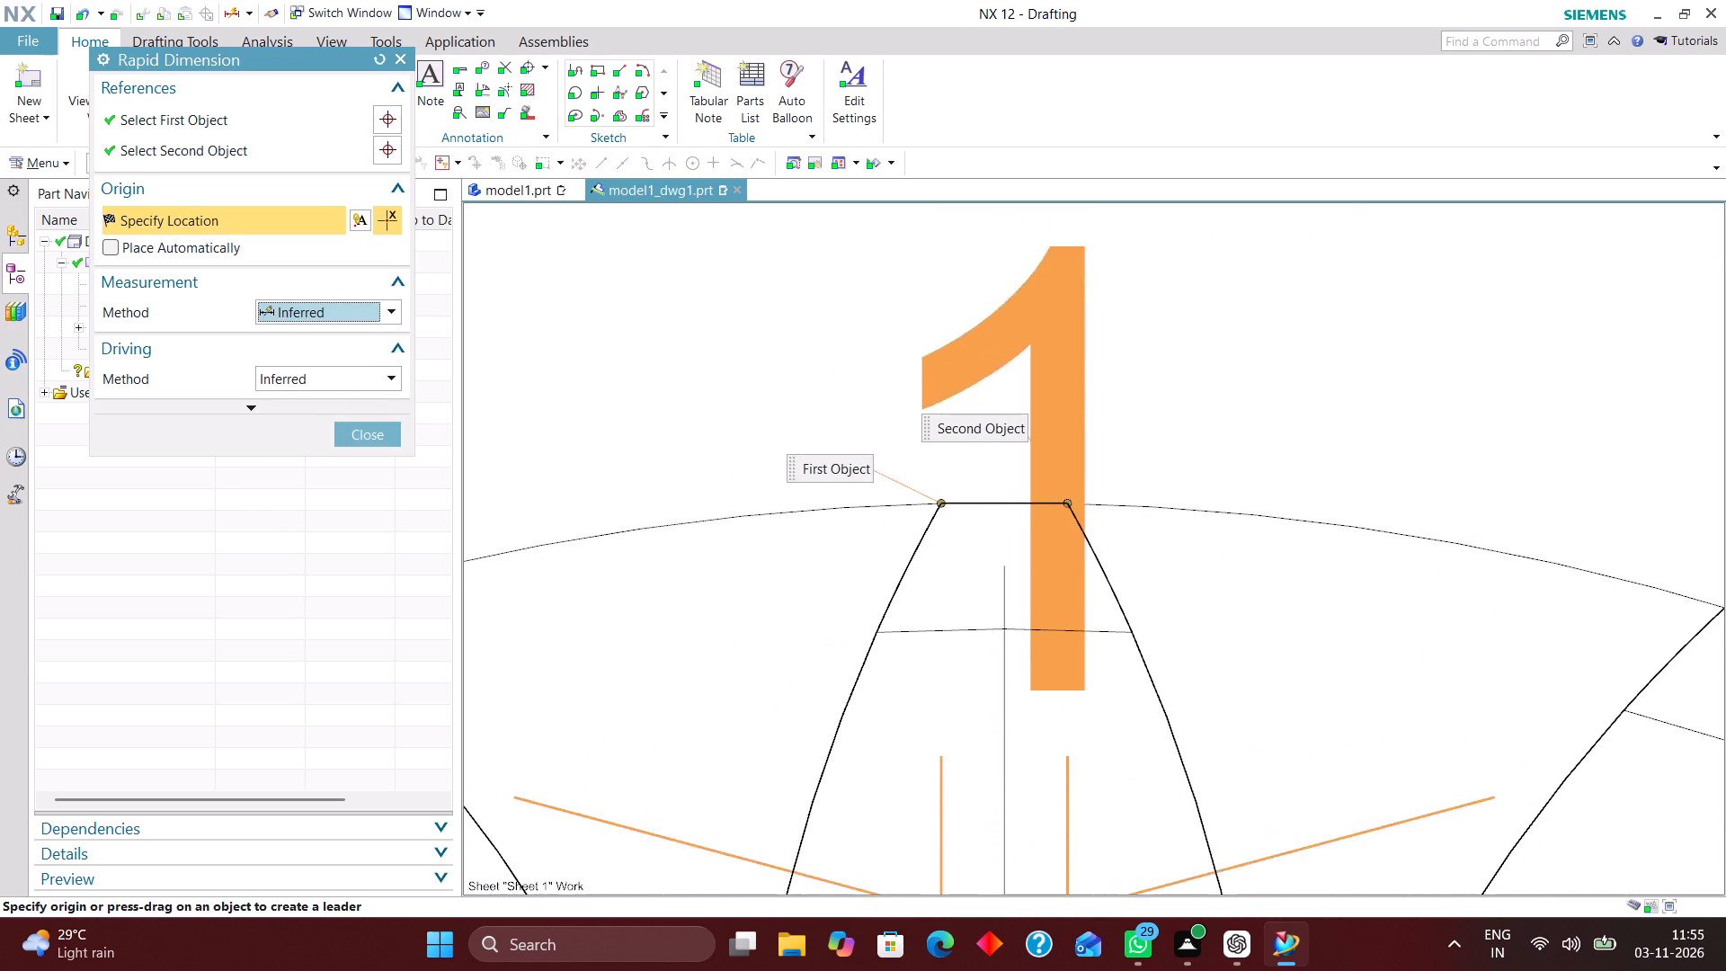
scroll(1025, 495, down, 4)
scroll(998, 674, down, 4)
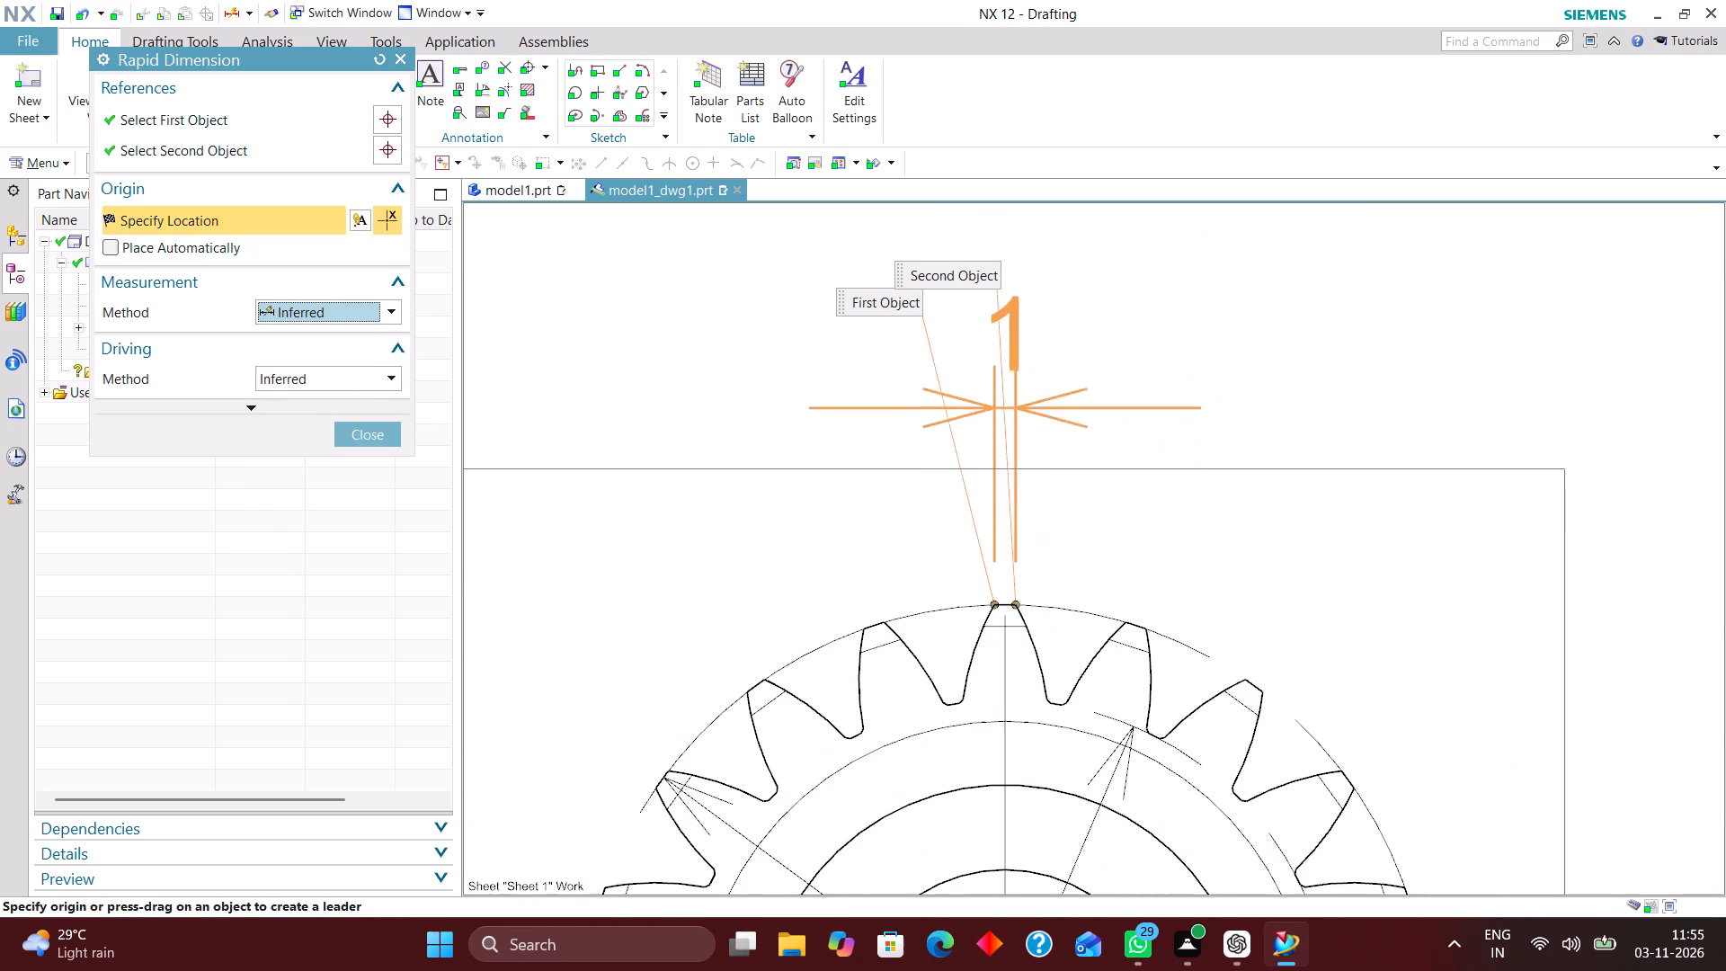
click(1316, 282)
Dimension the root width of the topmost tooth between its flank ends, placed inside the gear below the tooth, and finish dimensioning.
scroll(1016, 355, down, 3)
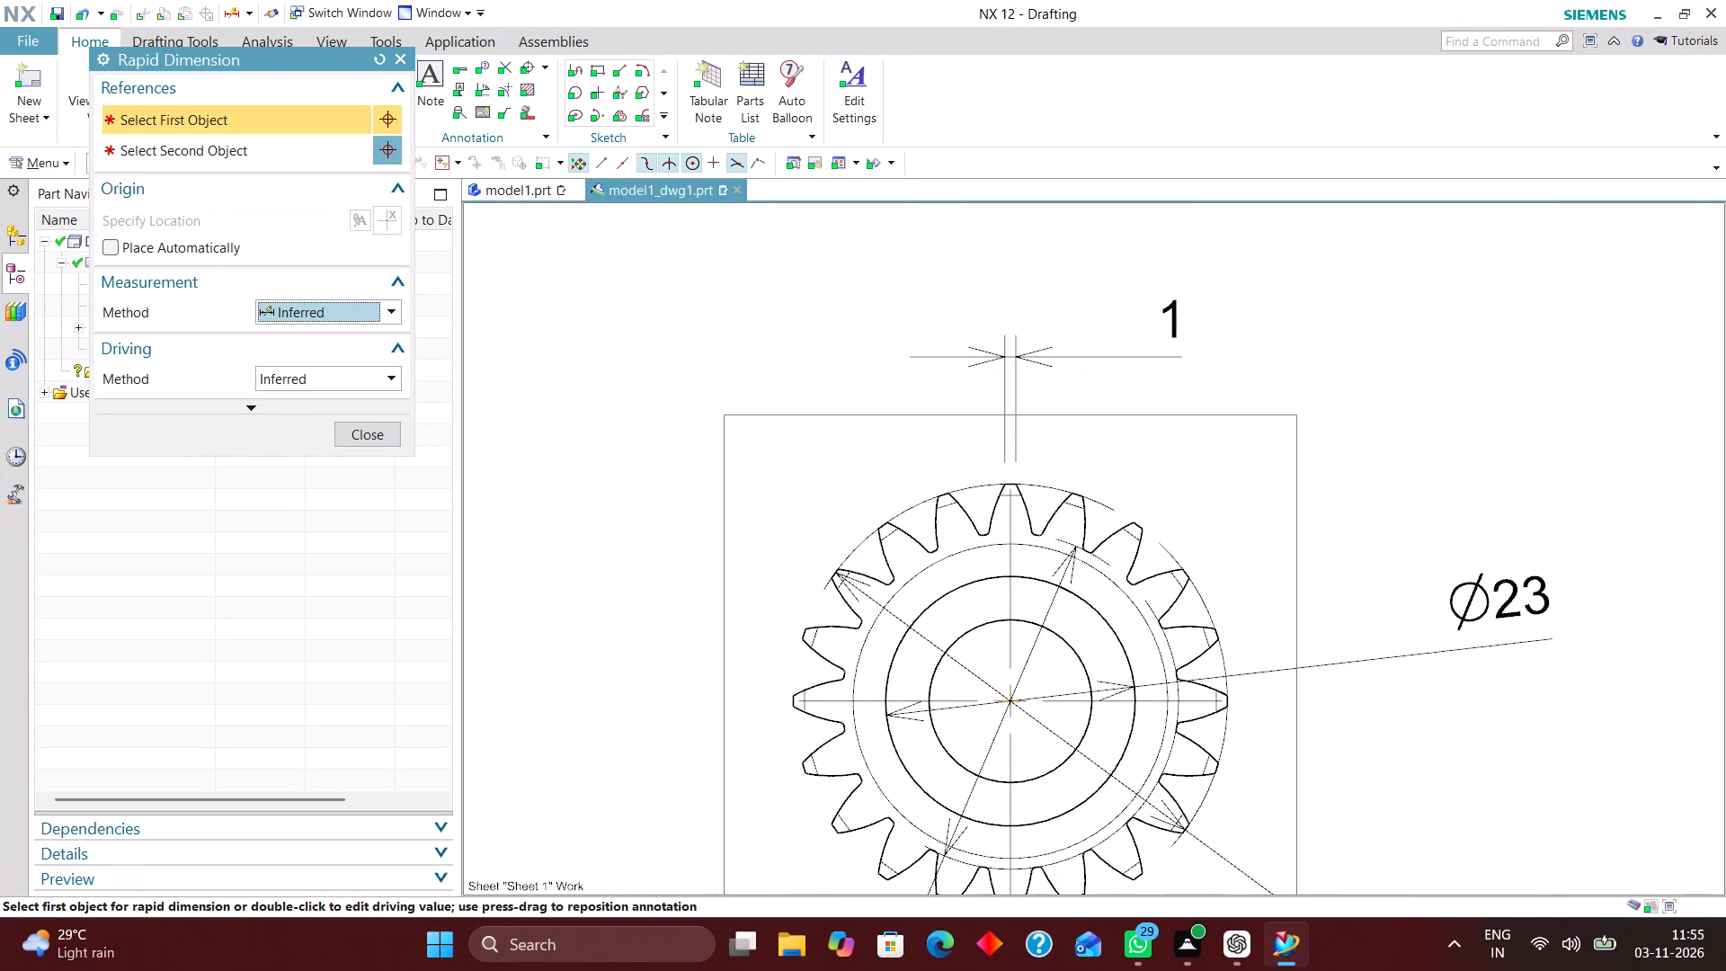
scroll(1014, 470, down, 2)
scroll(1016, 528, up, 9)
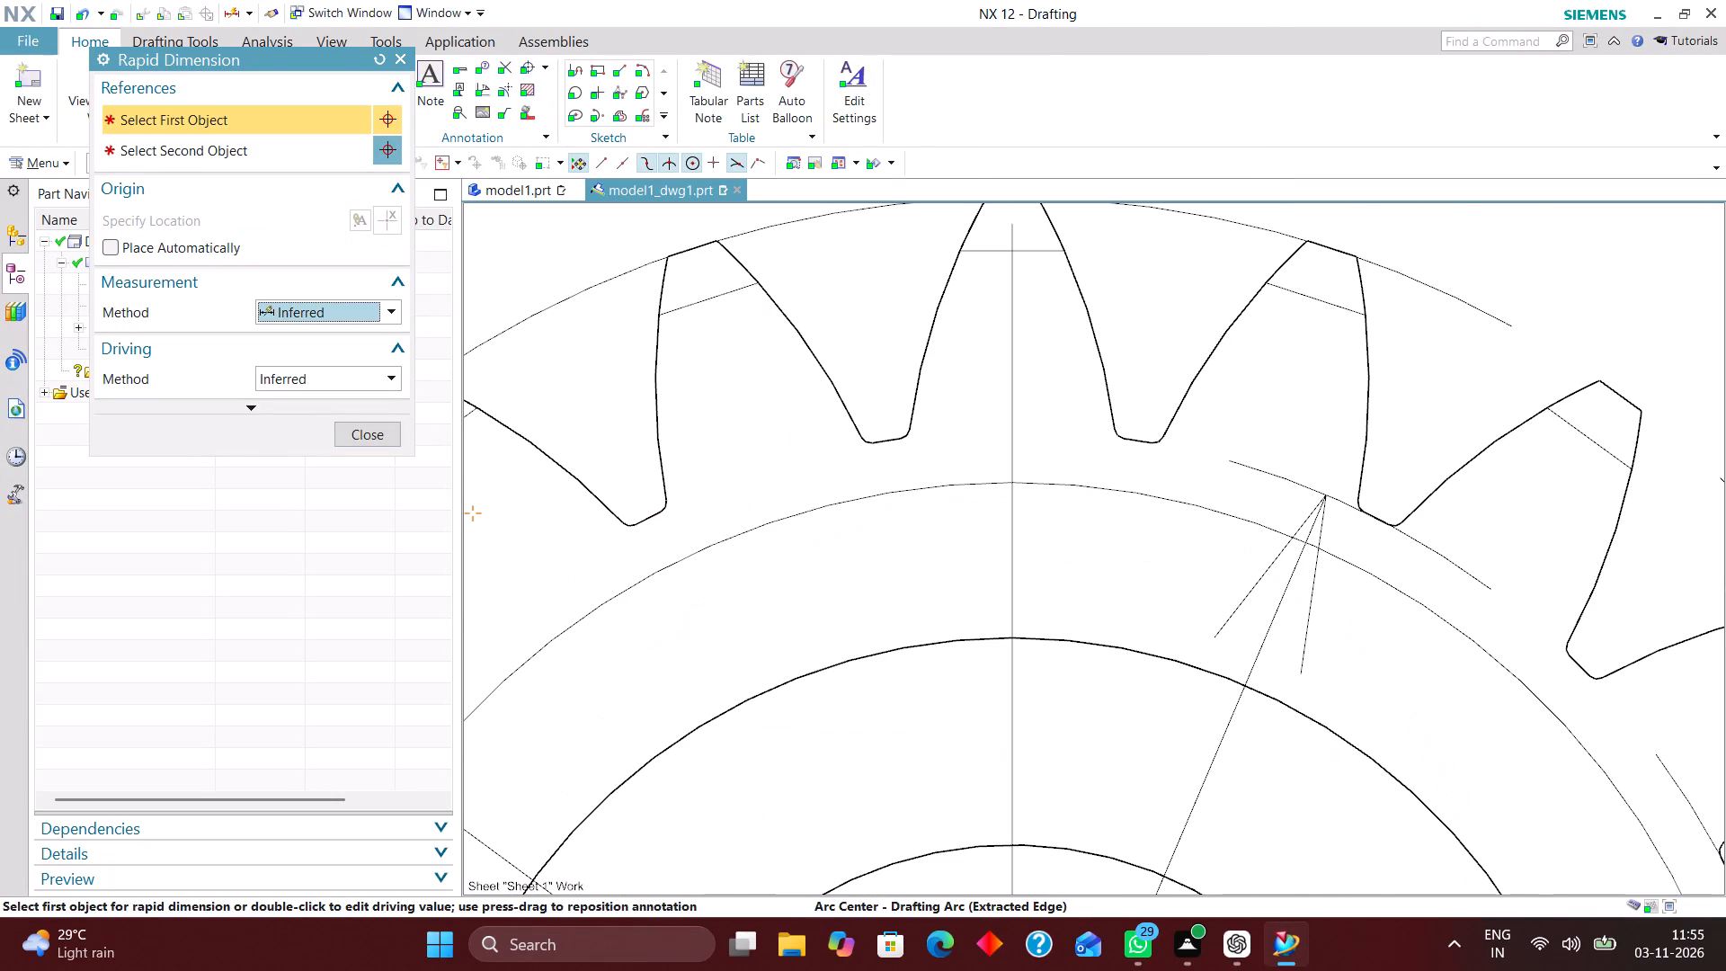
scroll(909, 433, up, 7)
click(912, 418)
scroll(868, 429, down, 5)
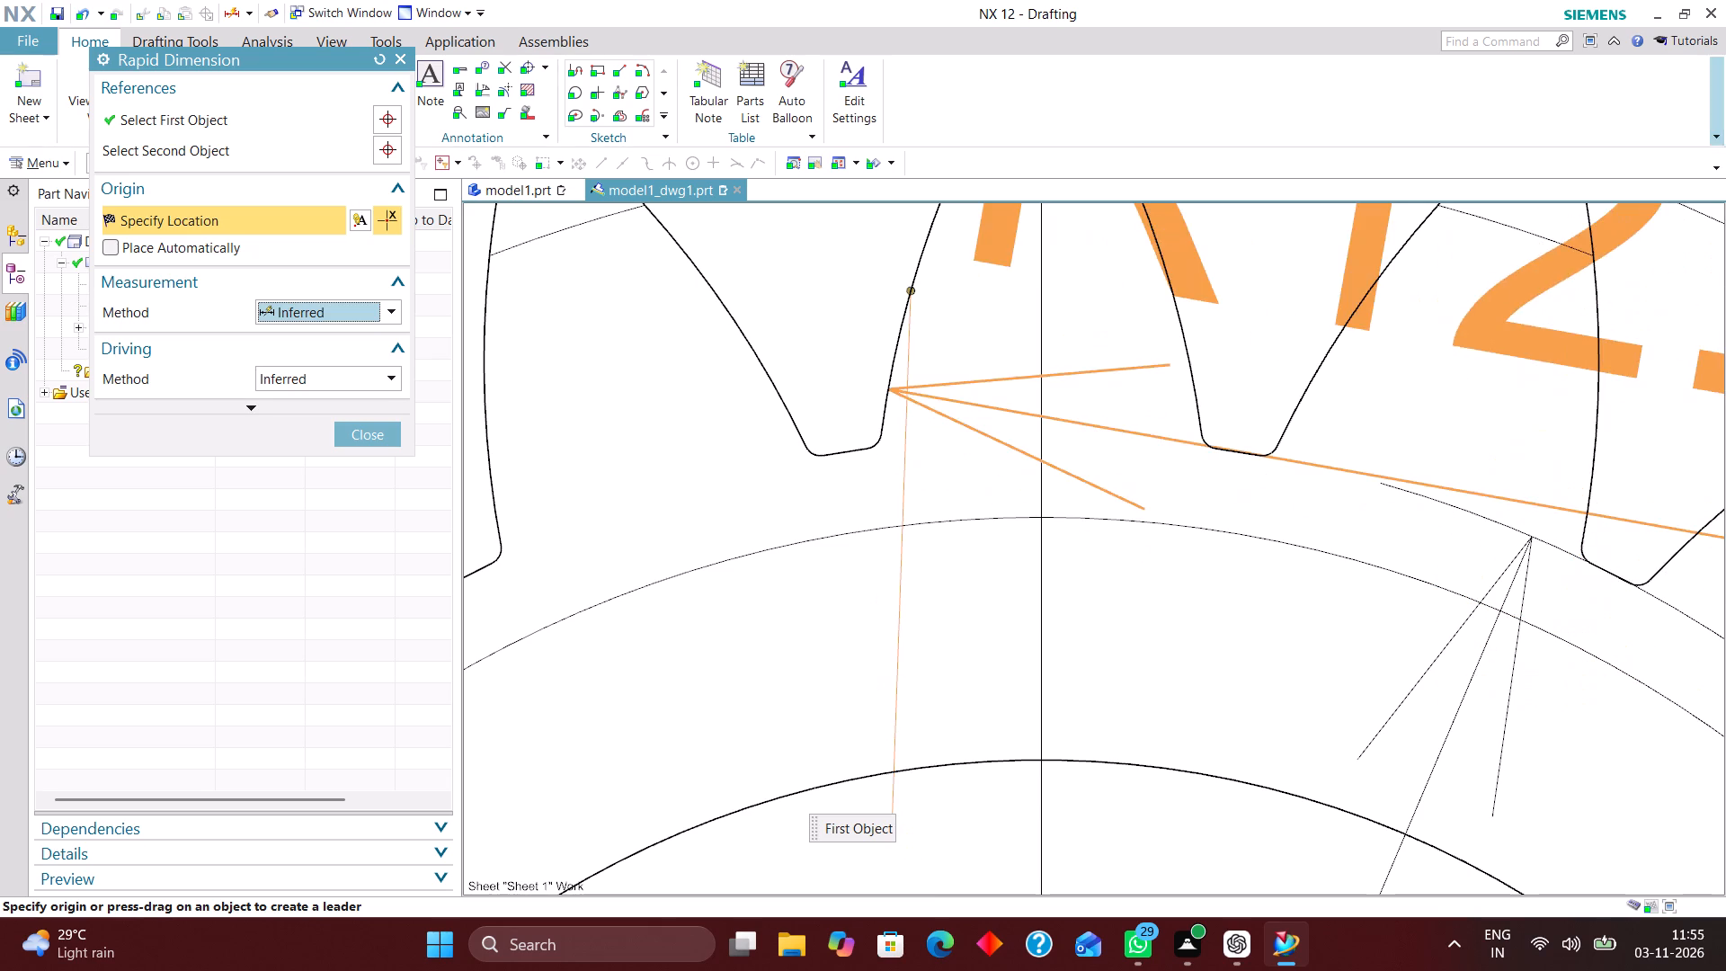
click(1204, 426)
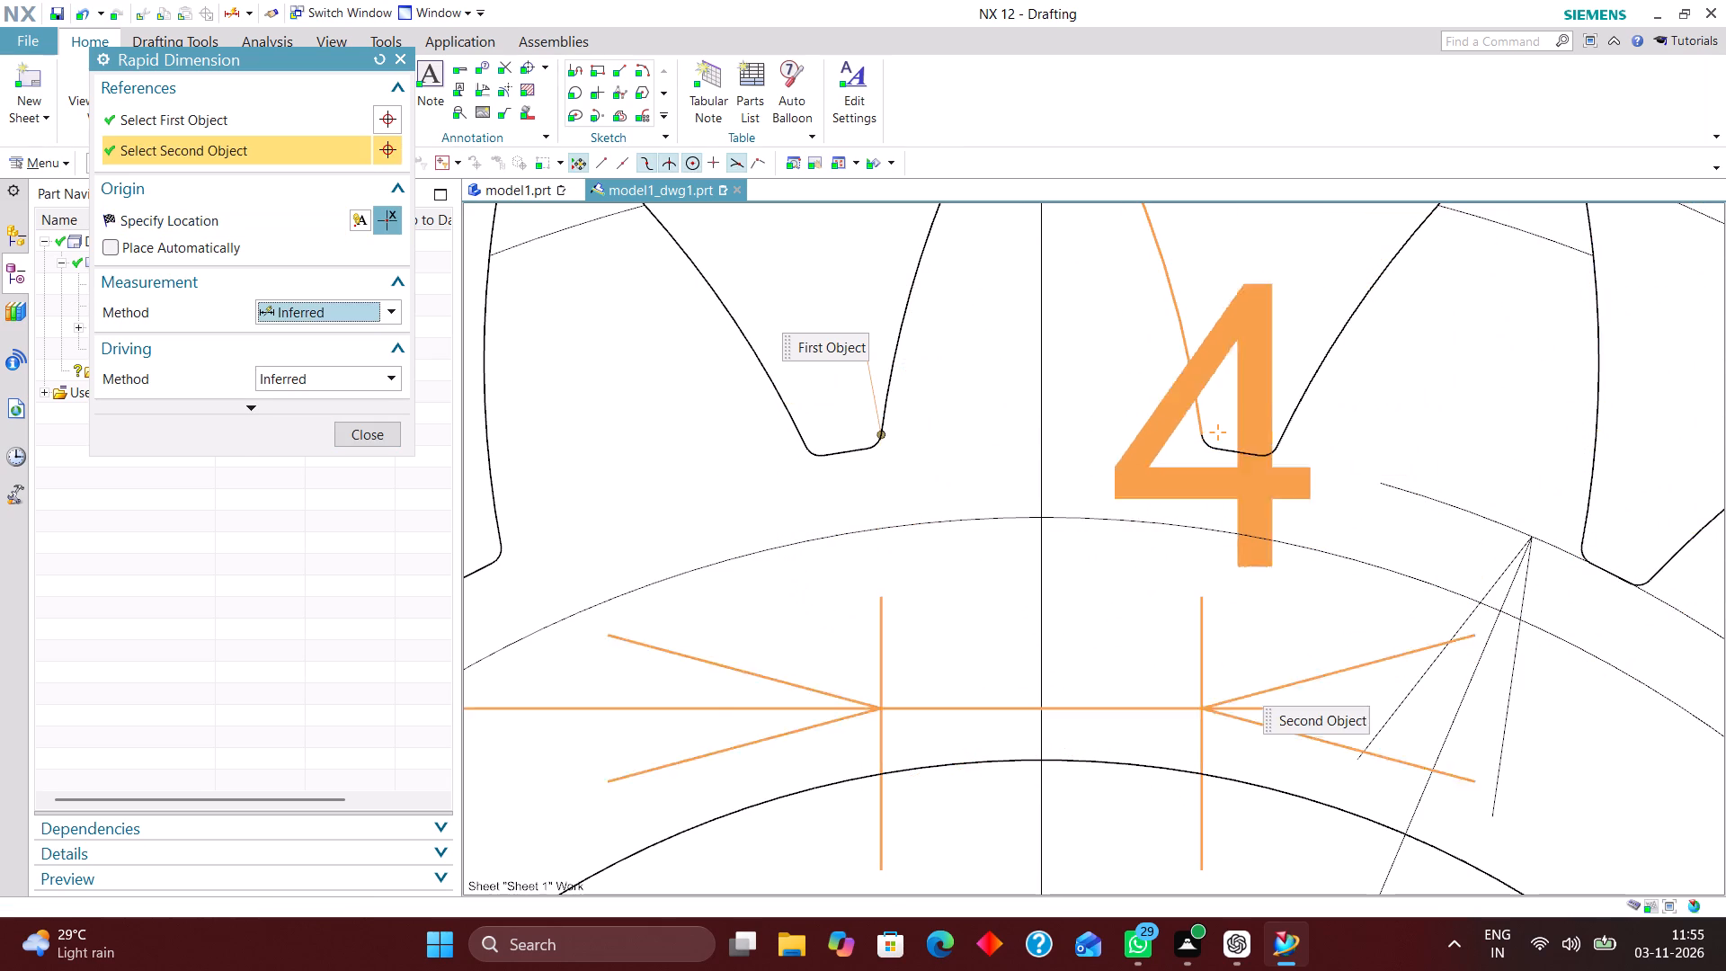
scroll(1086, 519, down, 6)
scroll(1064, 695, down, 6)
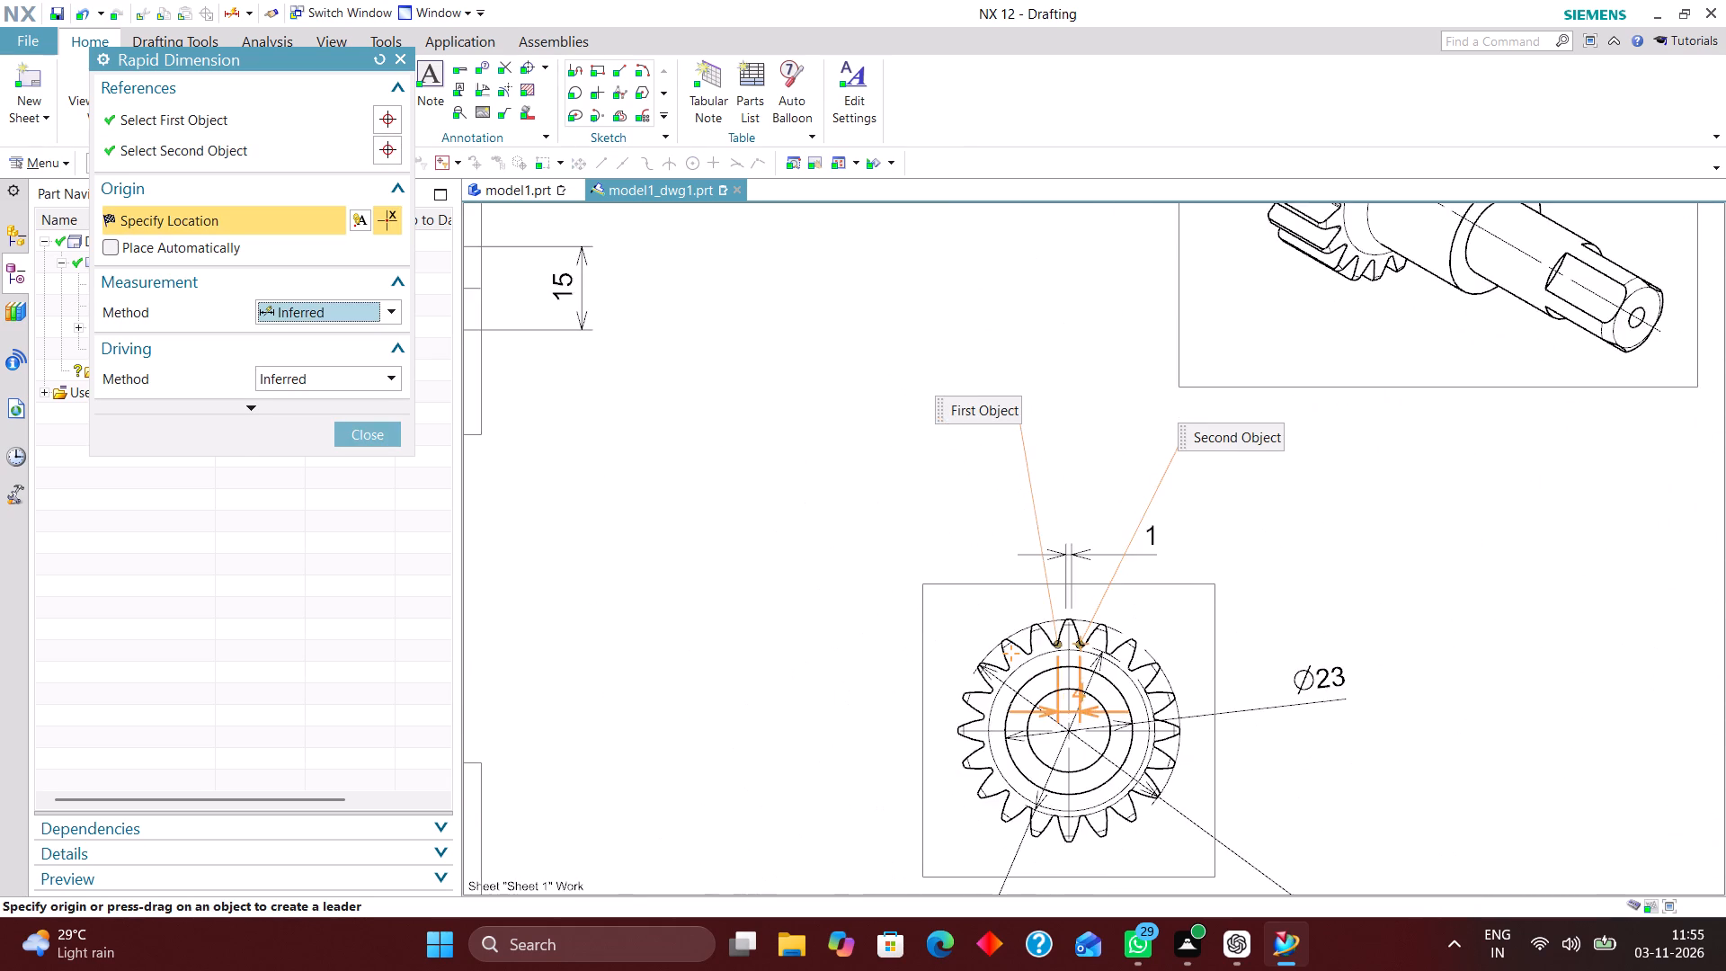
scroll(1079, 692, up, 6)
click(1048, 642)
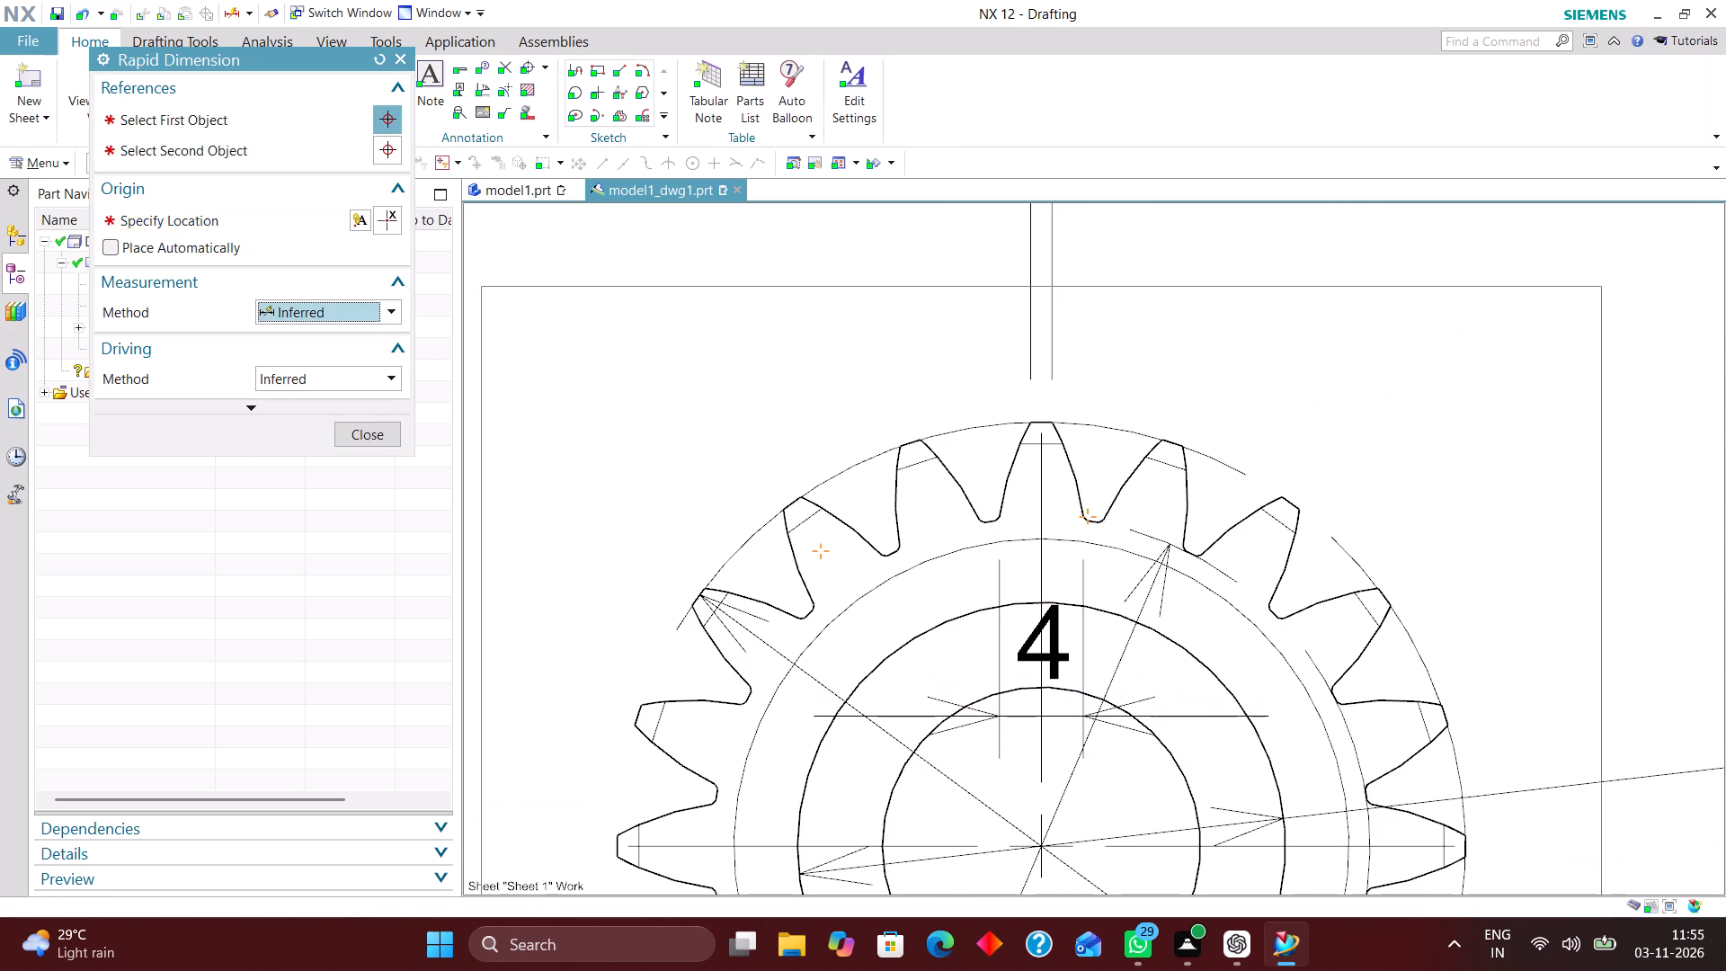
scroll(845, 476, down, 5)
scroll(912, 531, up, 2)
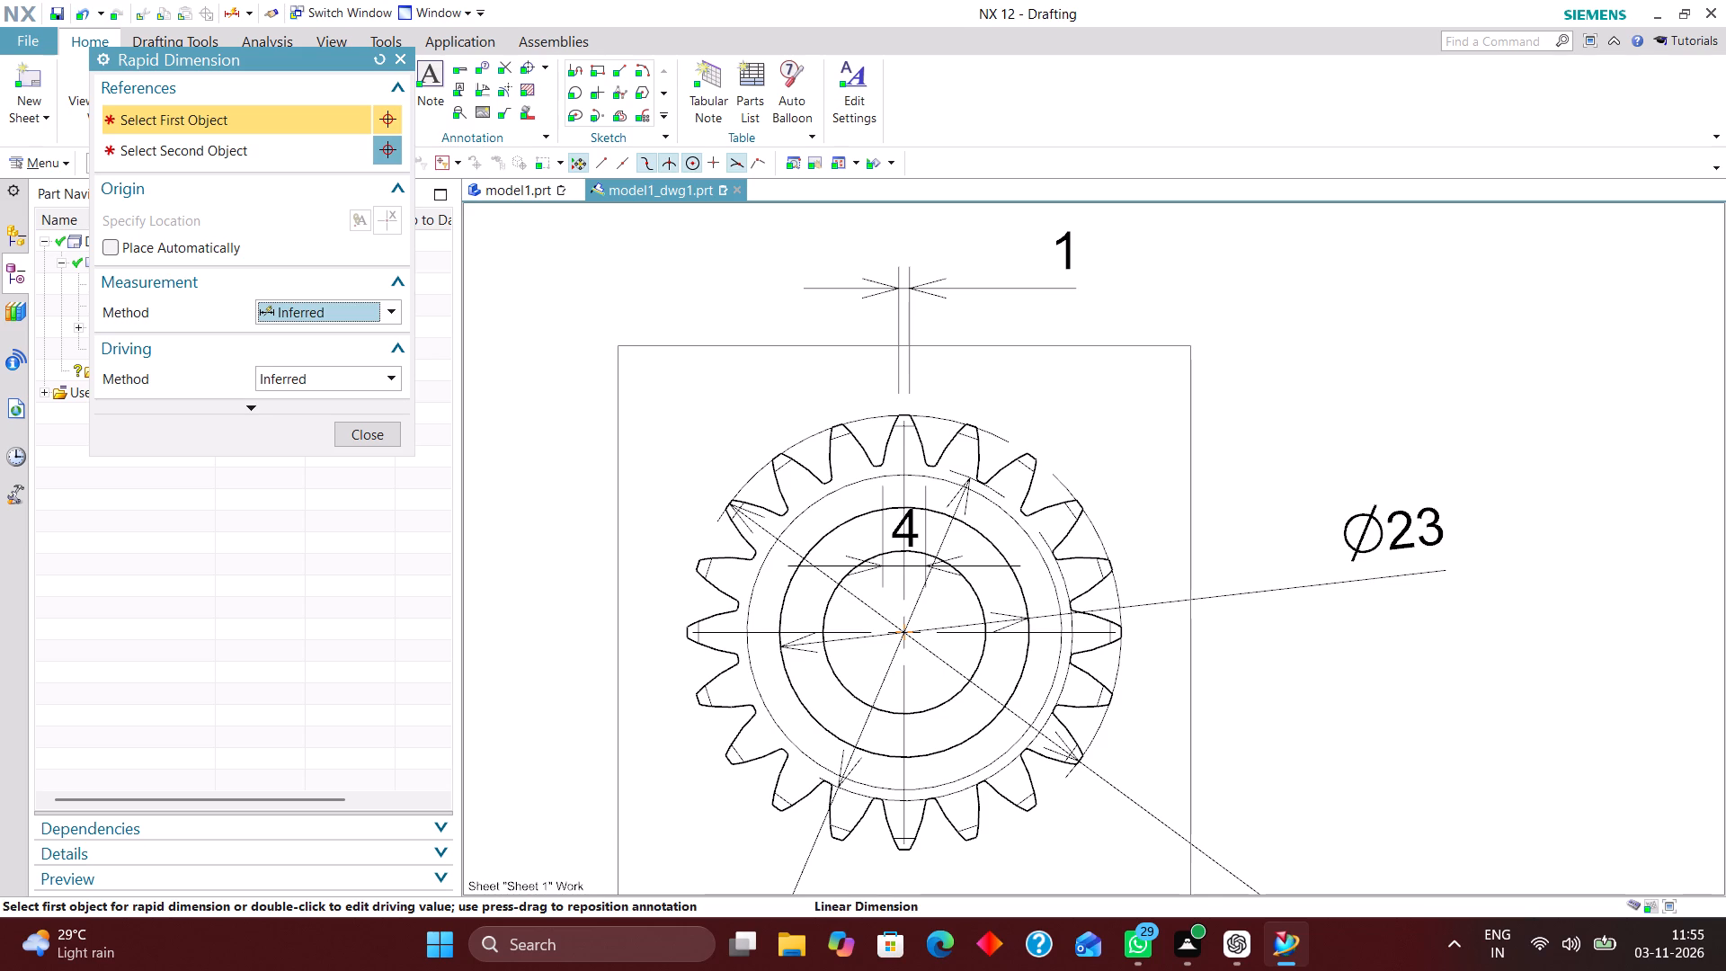
right_drag(1330, 298, 1088, 434)
right_drag(1366, 293, 1243, 491)
right_drag(1477, 238, 1448, 308)
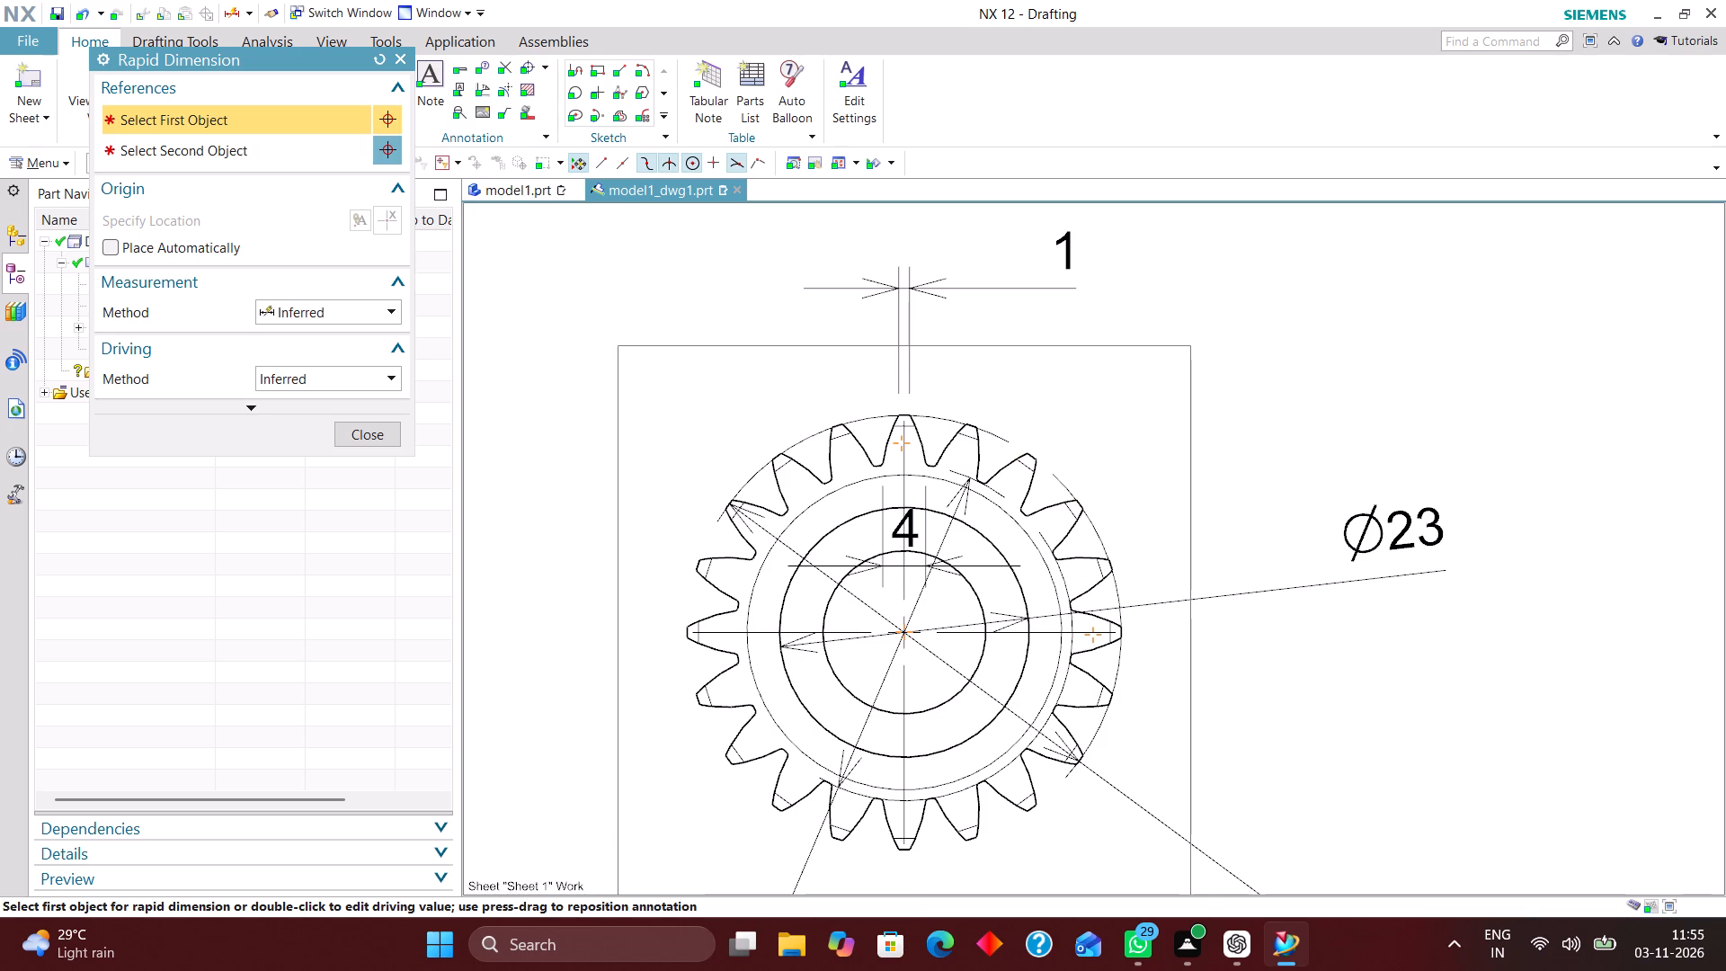
right_drag(1448, 308, 1155, 507)
click(366, 432)
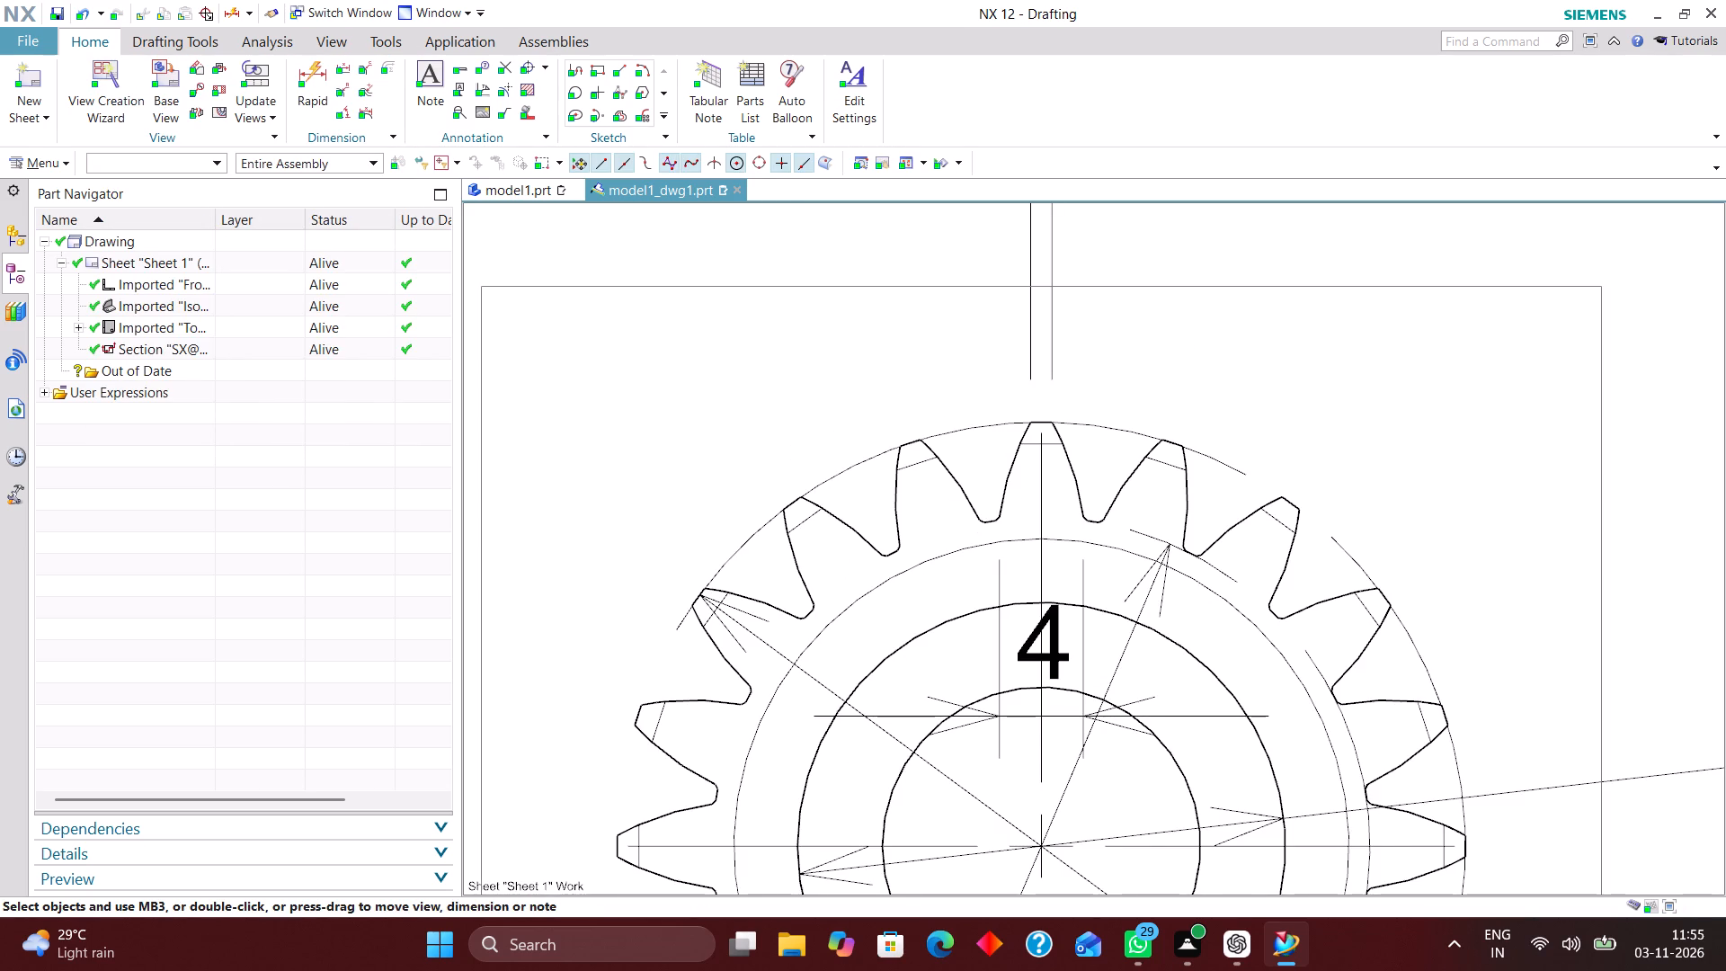
Add a radial dimension to a tooth-root fillet on the gear's upper left in the end view, placed outside the view's left side.
right_drag(1459, 336, 1236, 499)
scroll(1343, 572, up, 5)
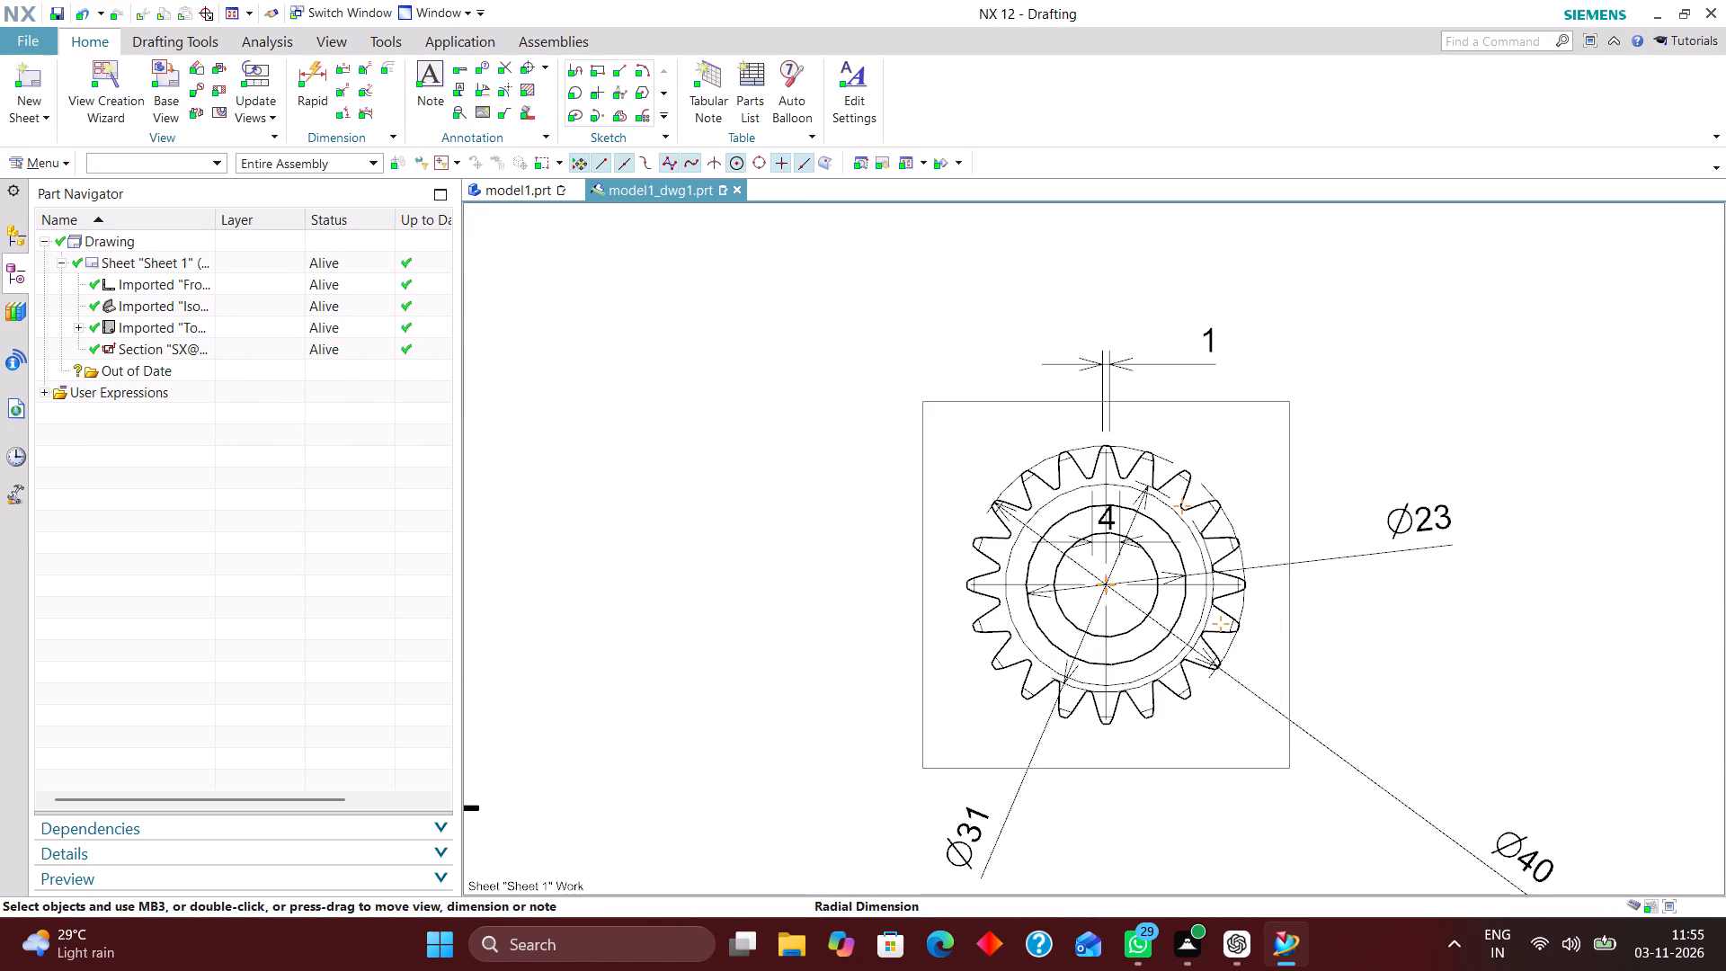
scroll(1128, 734, up, 3)
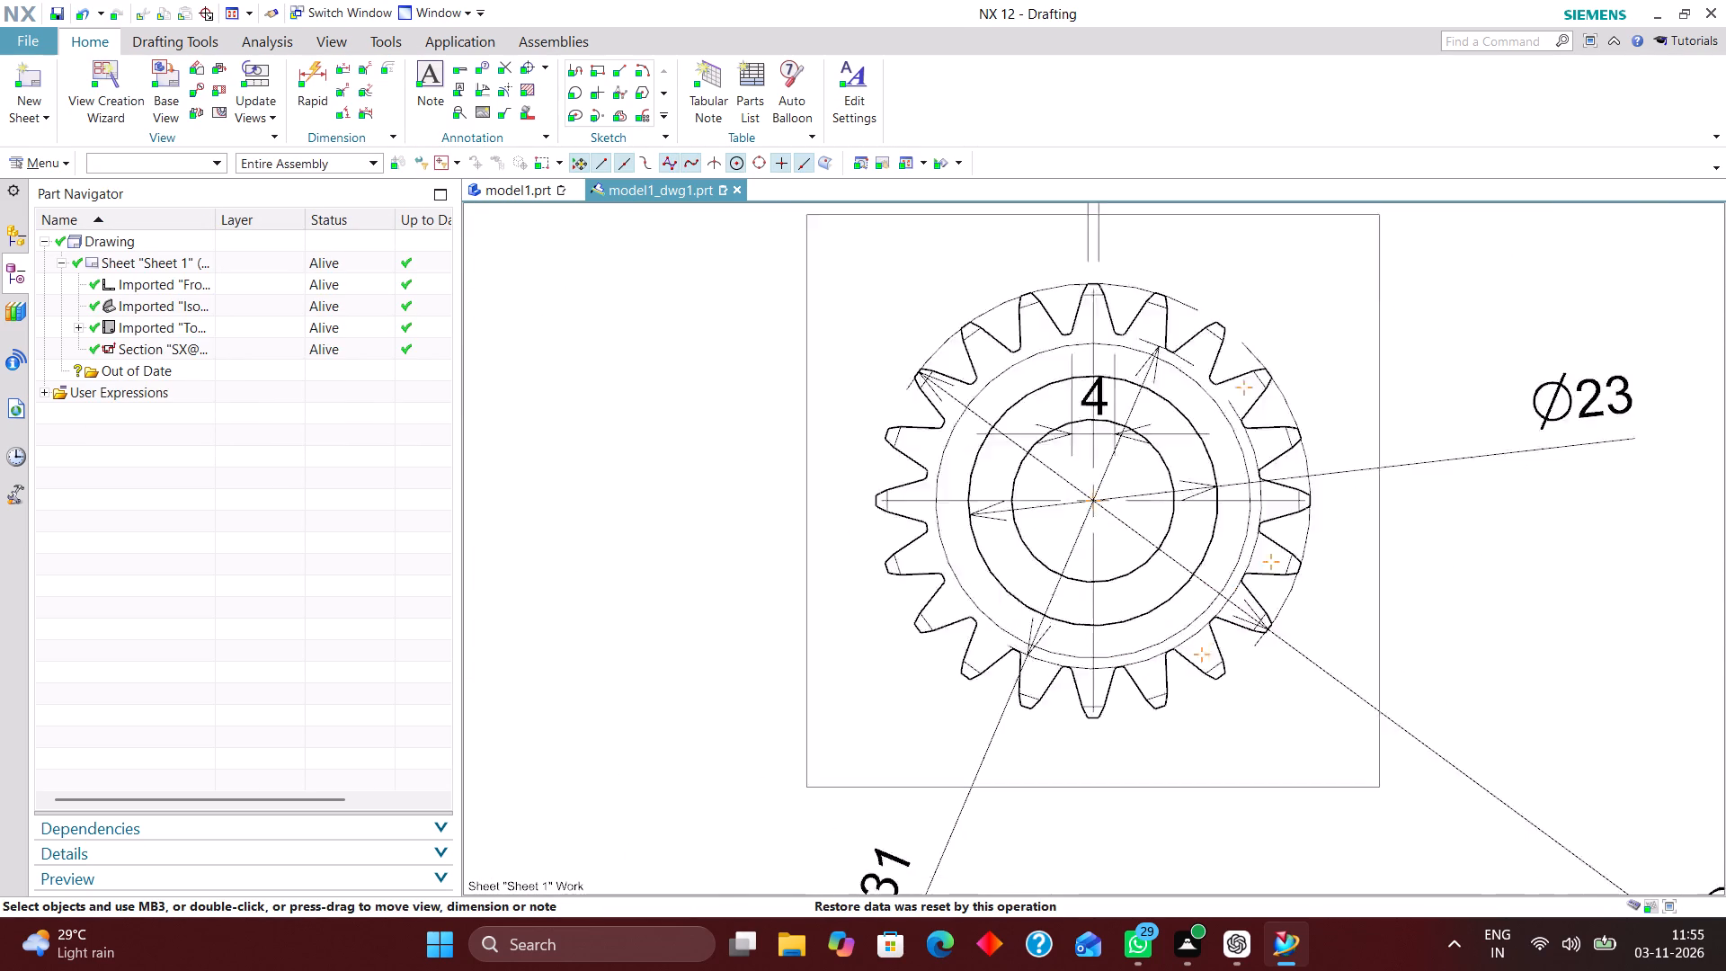
scroll(1129, 735, up, 3)
scroll(1133, 731, down, 3)
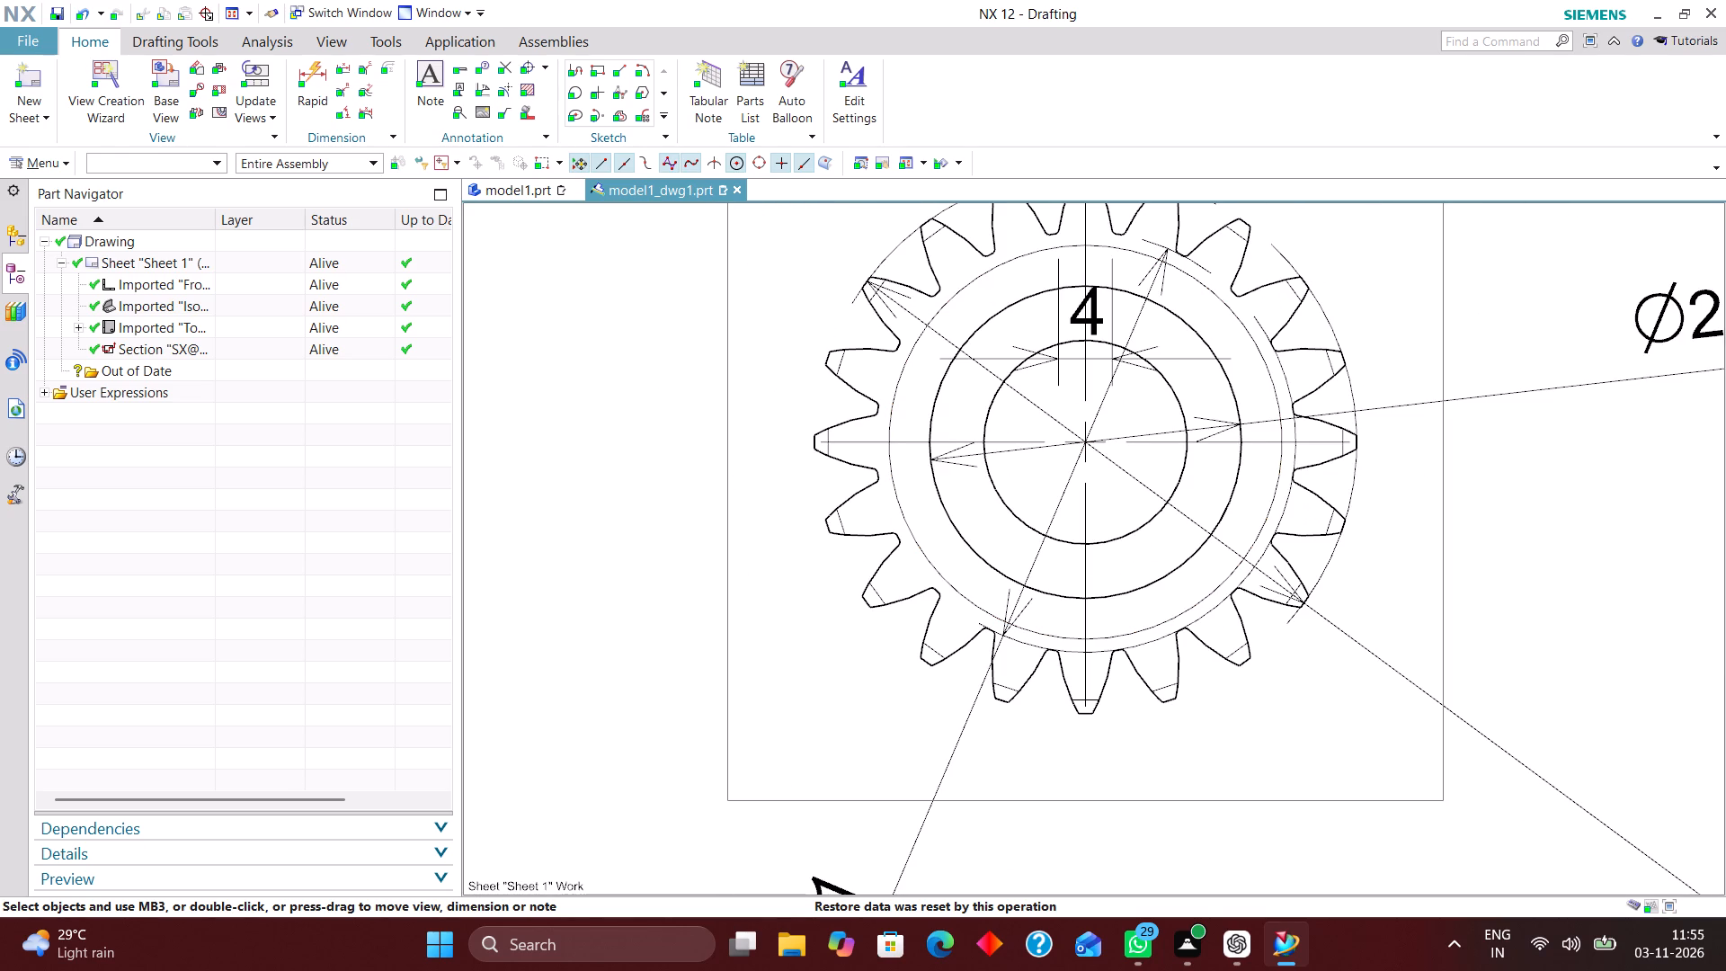
click(316, 61)
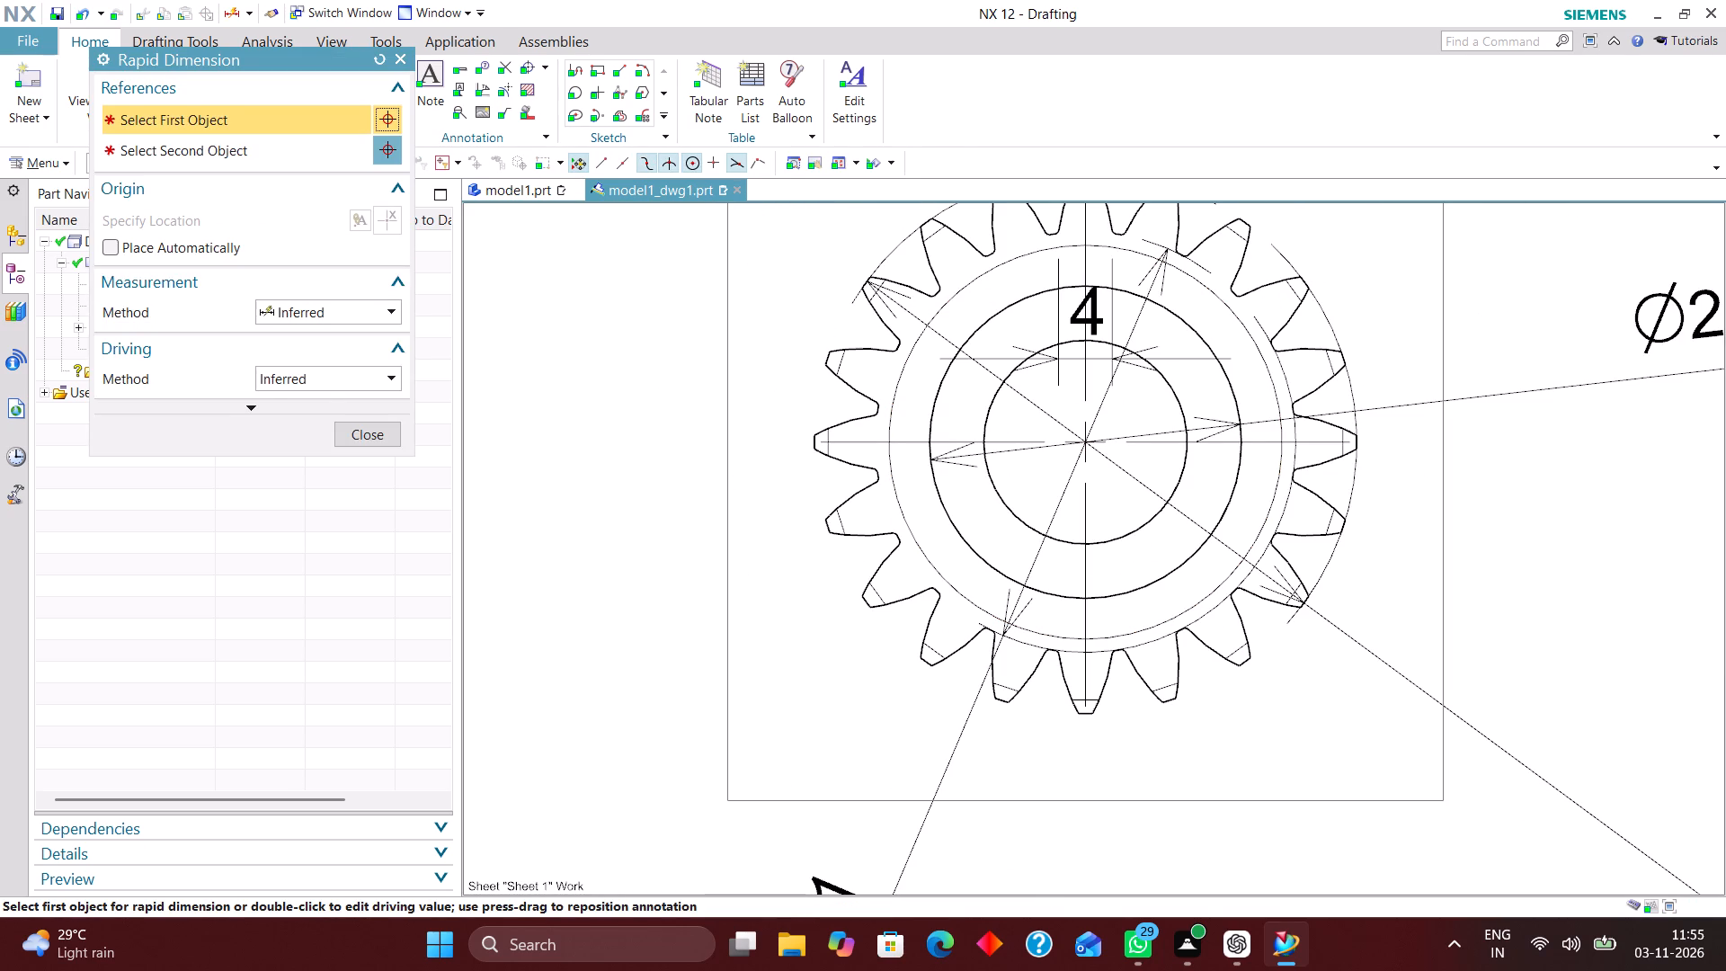
click(361, 312)
click(347, 468)
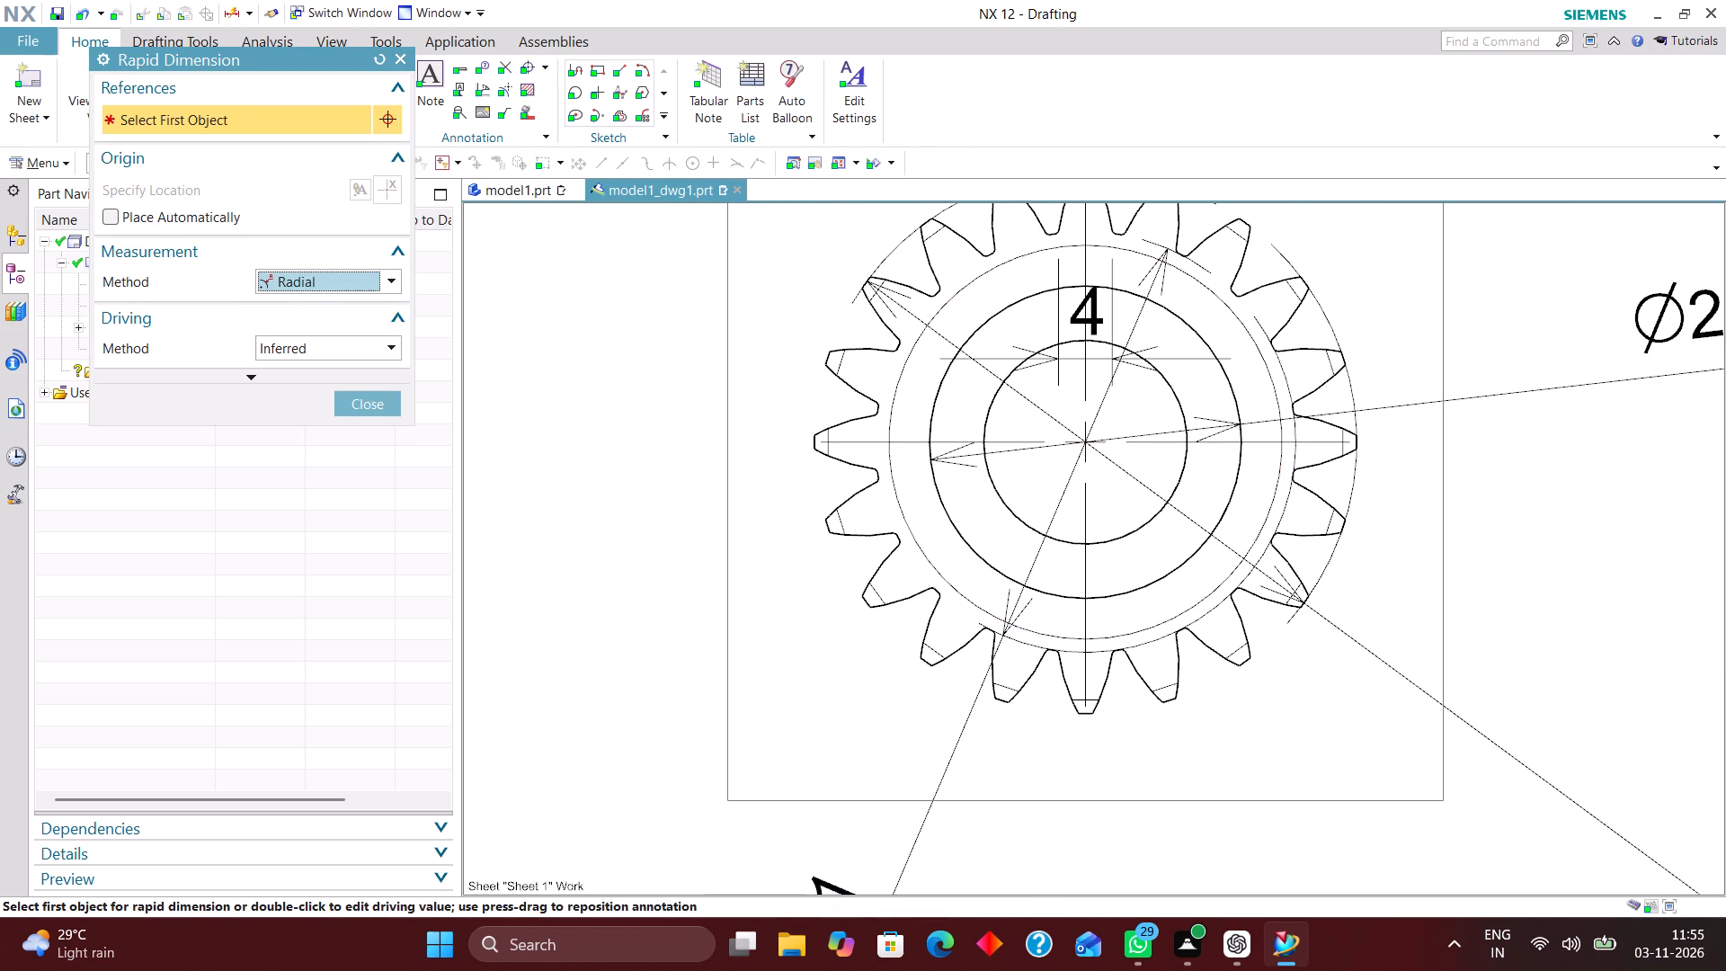
scroll(888, 323, up, 12)
click(1009, 448)
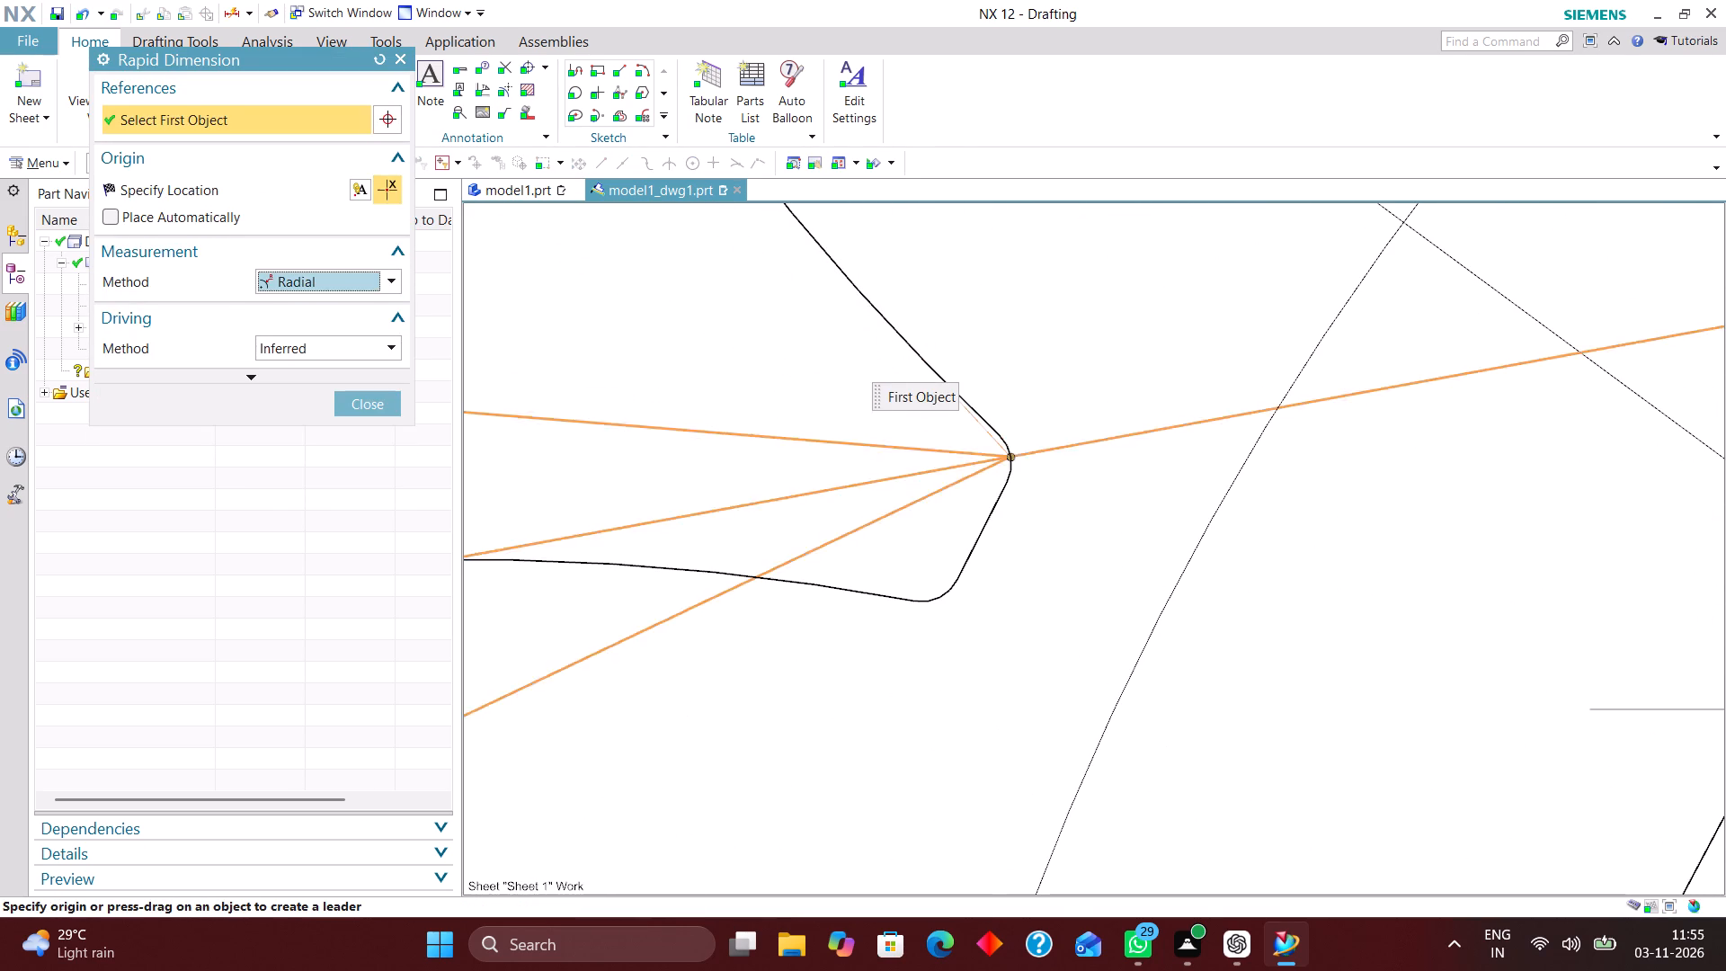
scroll(1012, 468, down, 11)
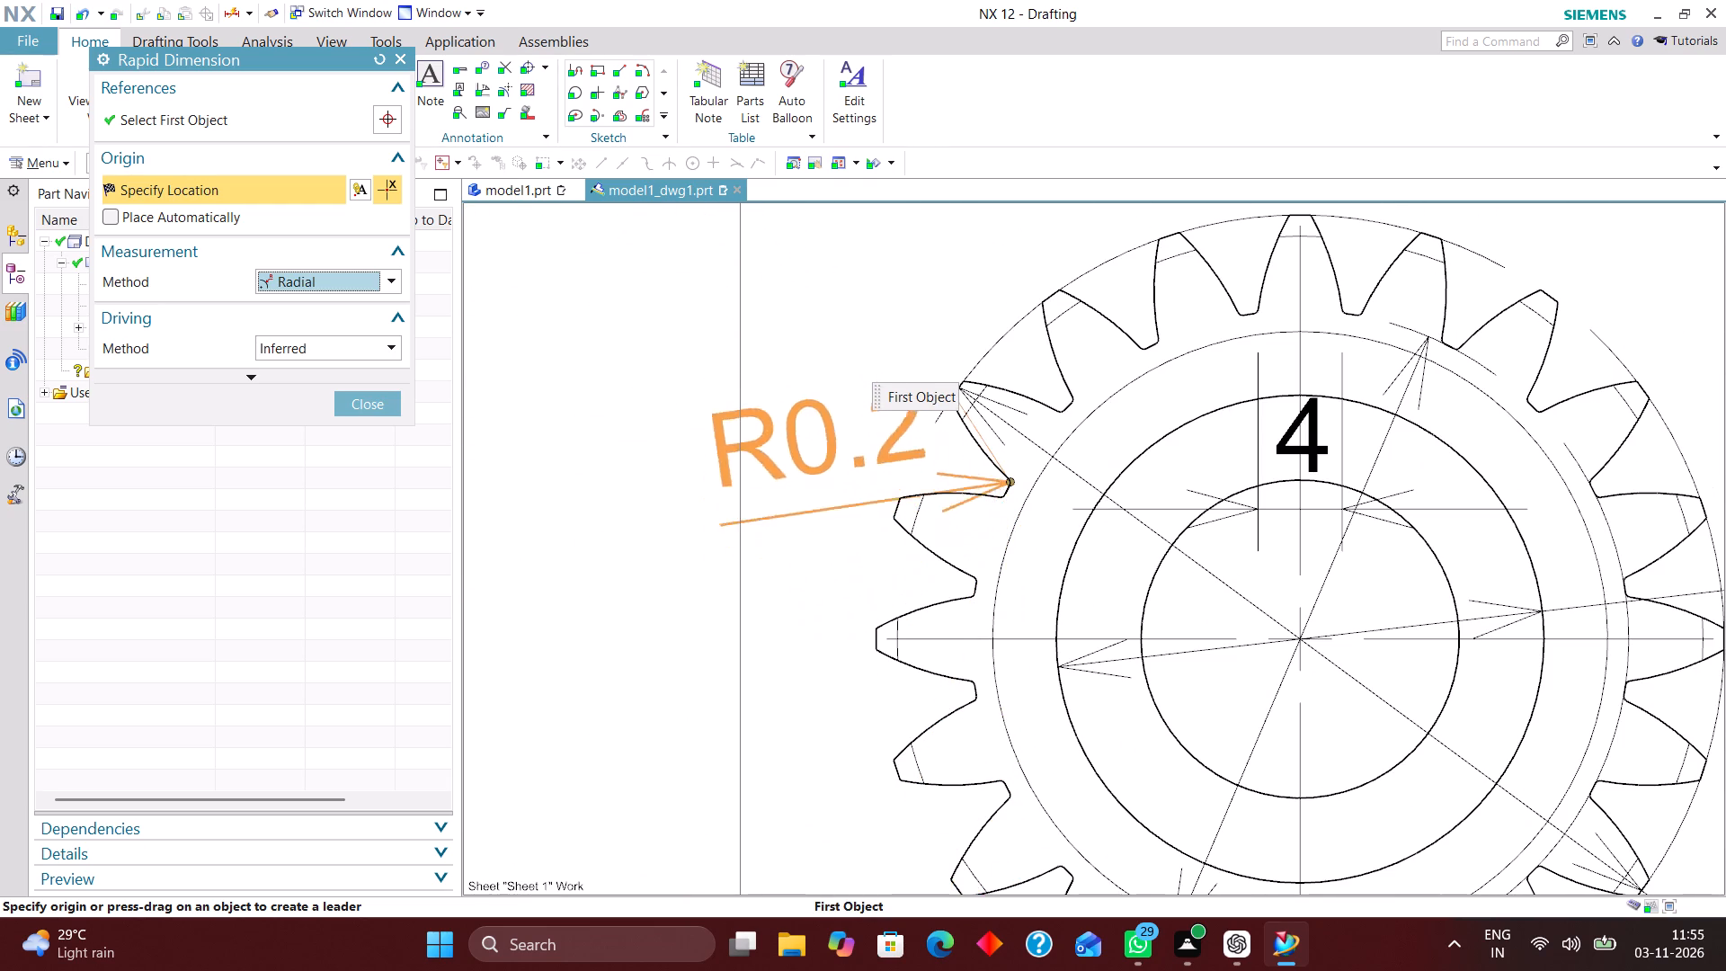
click(664, 336)
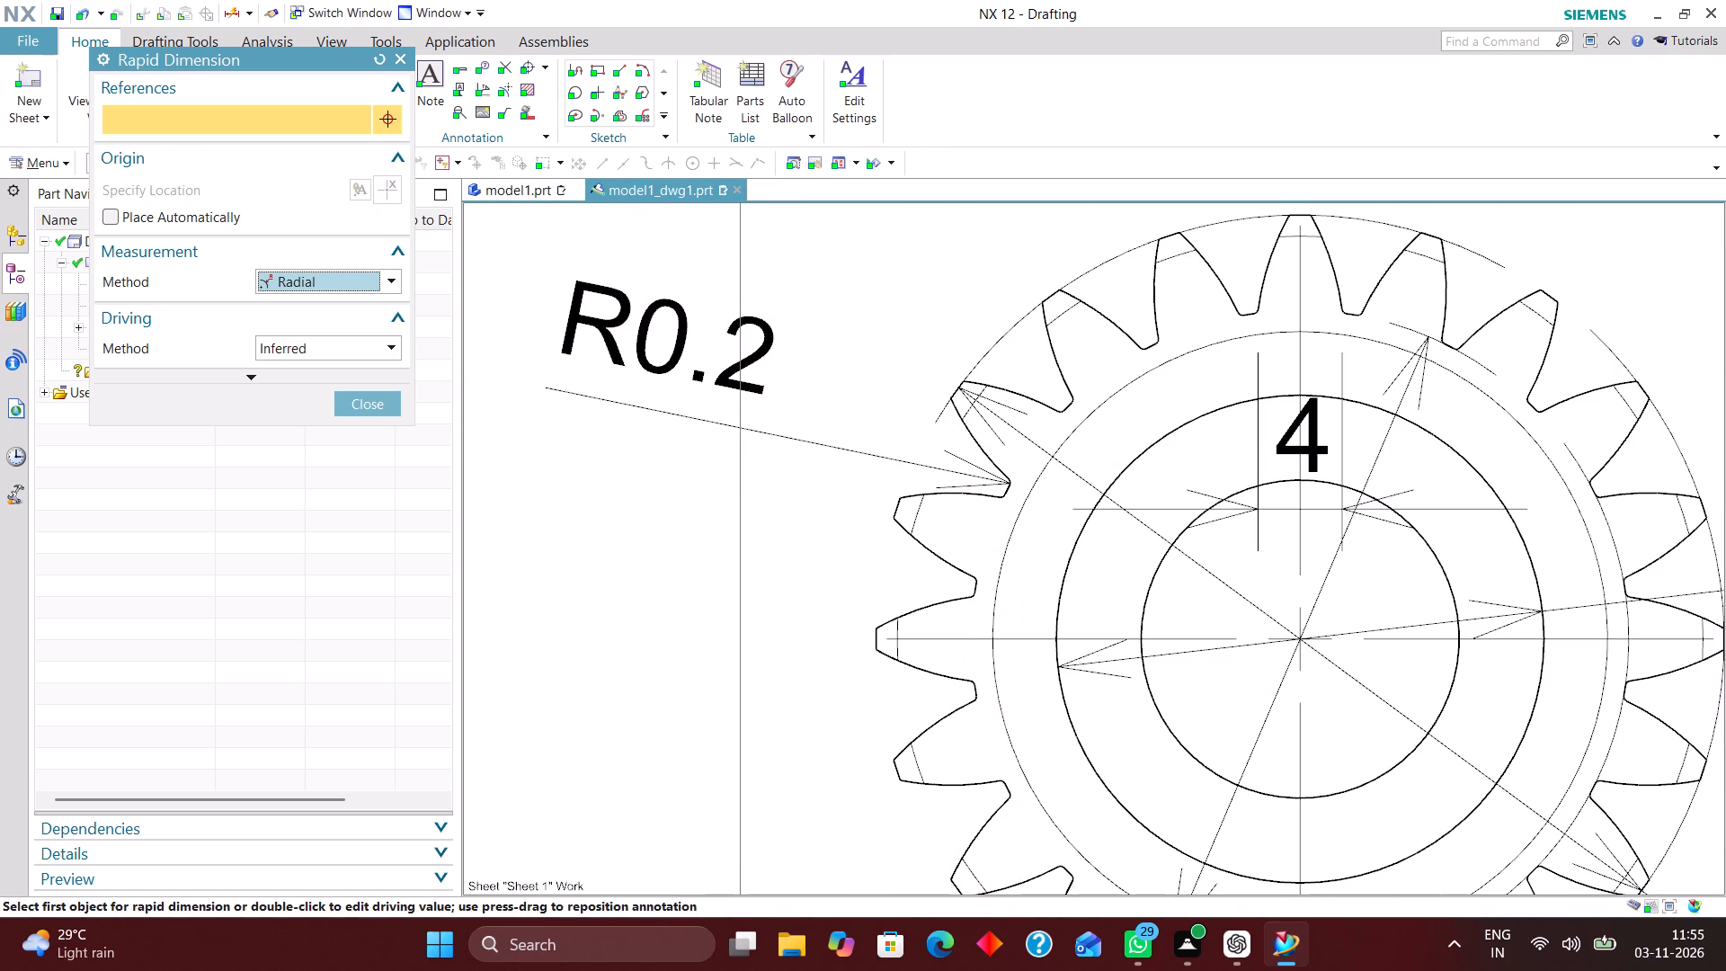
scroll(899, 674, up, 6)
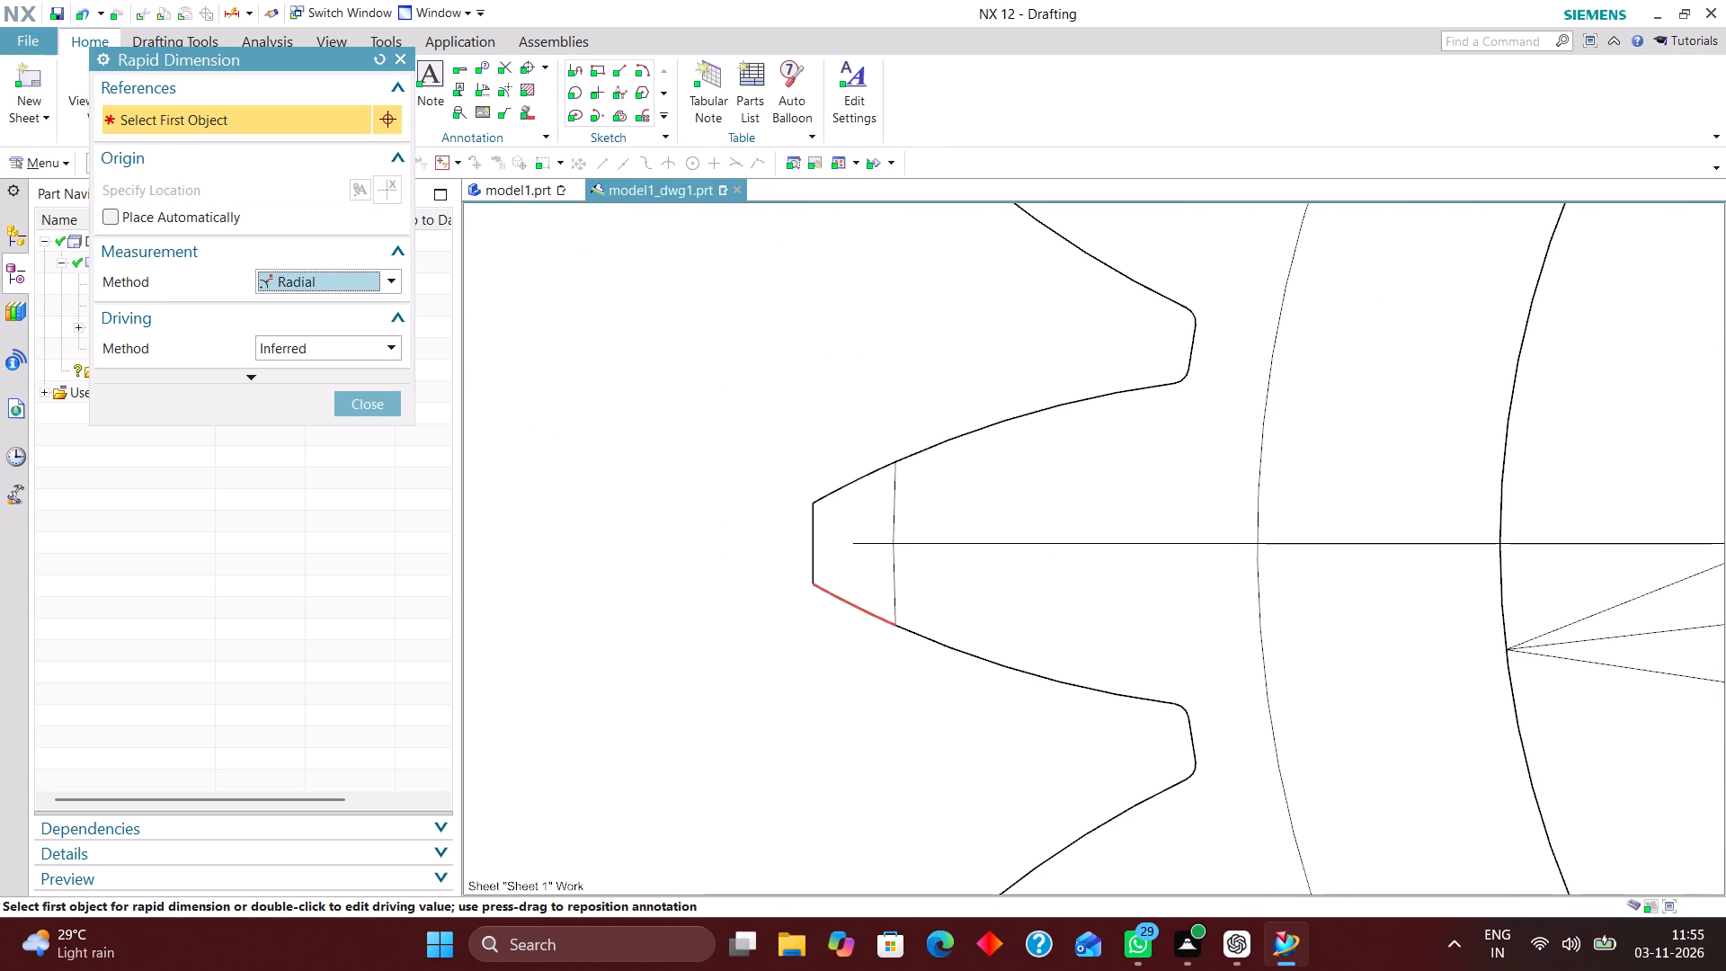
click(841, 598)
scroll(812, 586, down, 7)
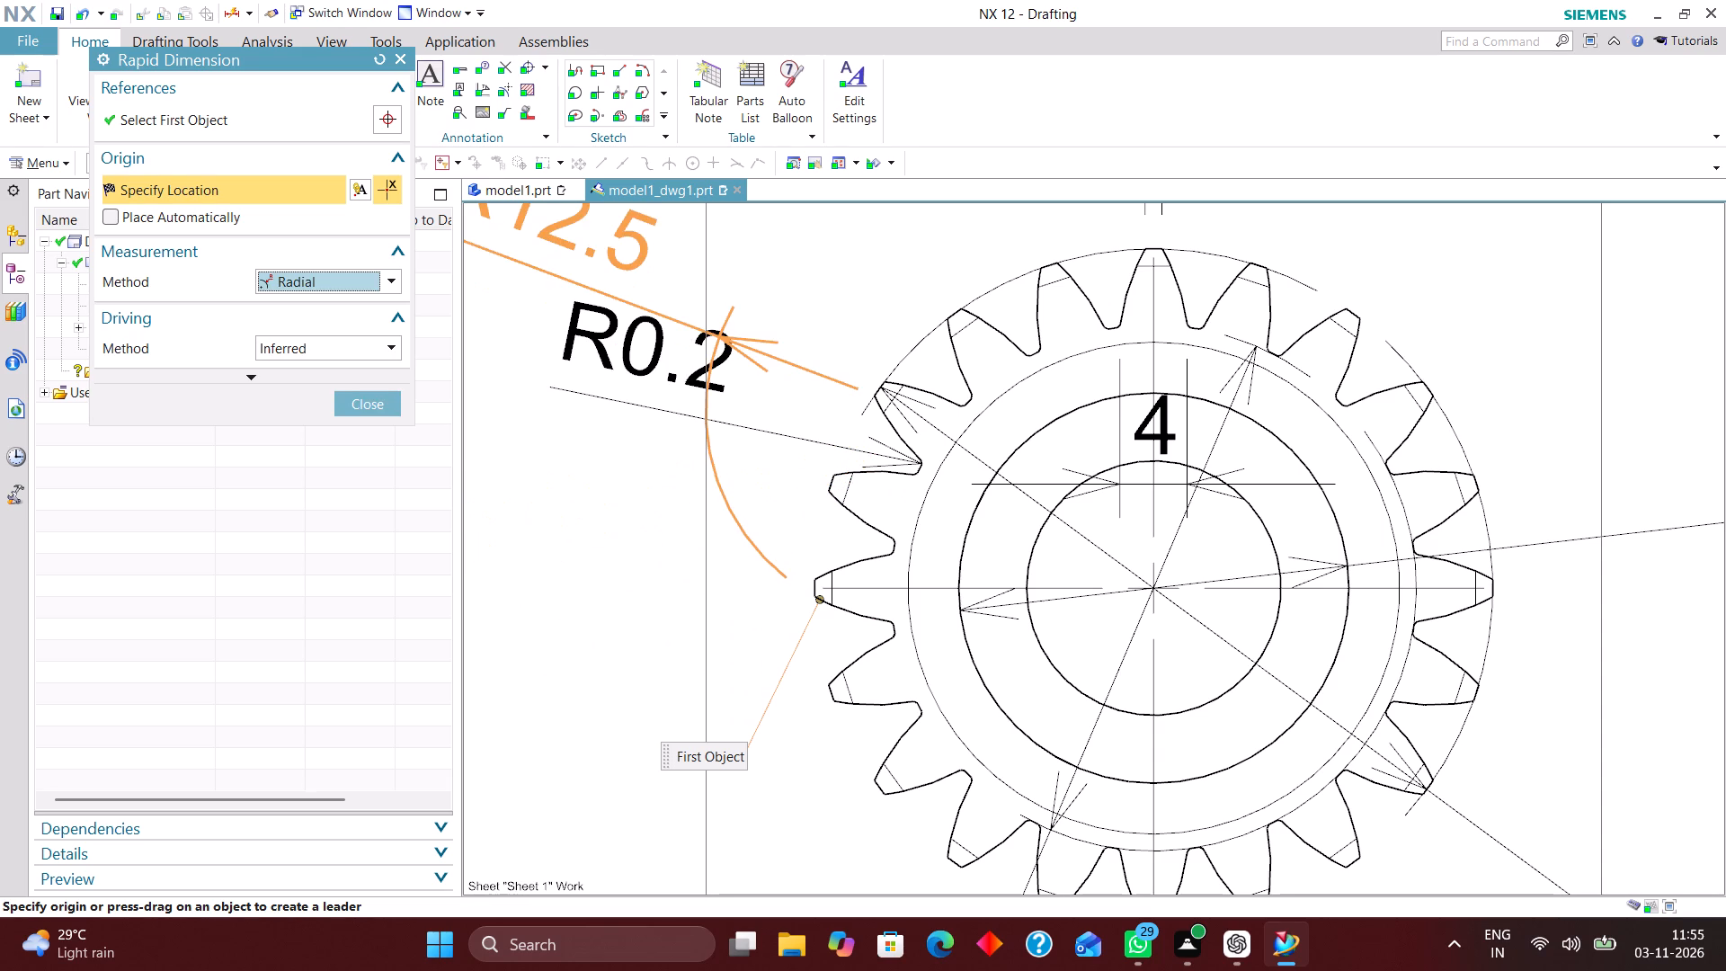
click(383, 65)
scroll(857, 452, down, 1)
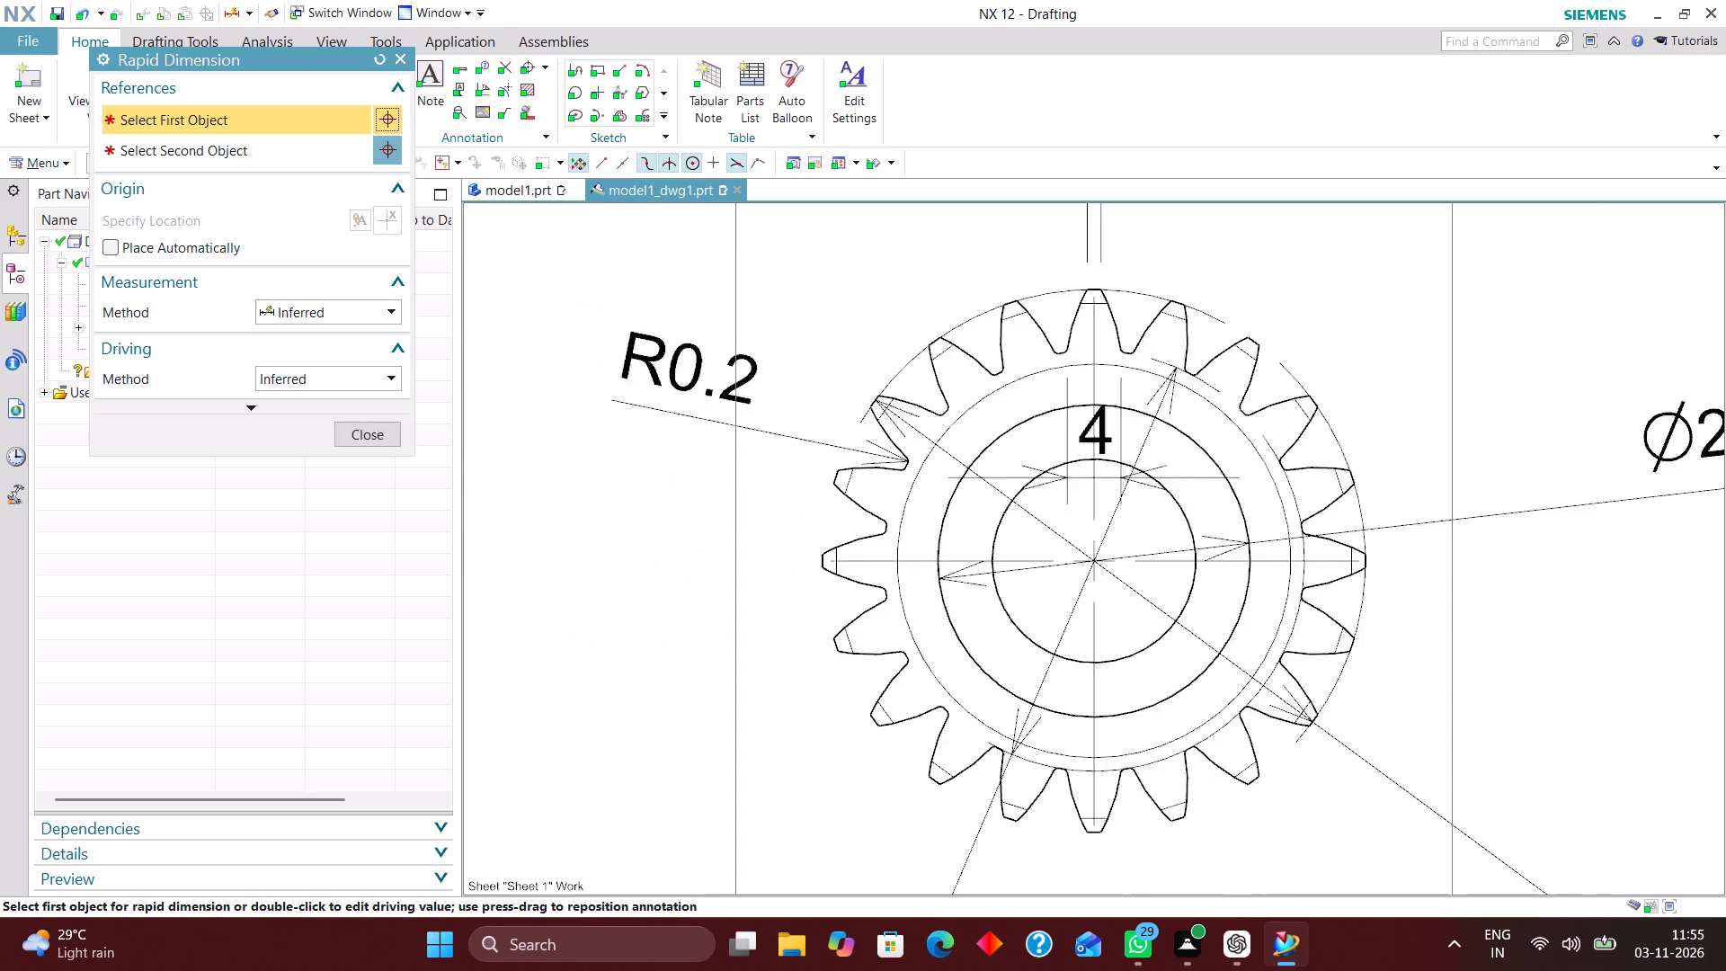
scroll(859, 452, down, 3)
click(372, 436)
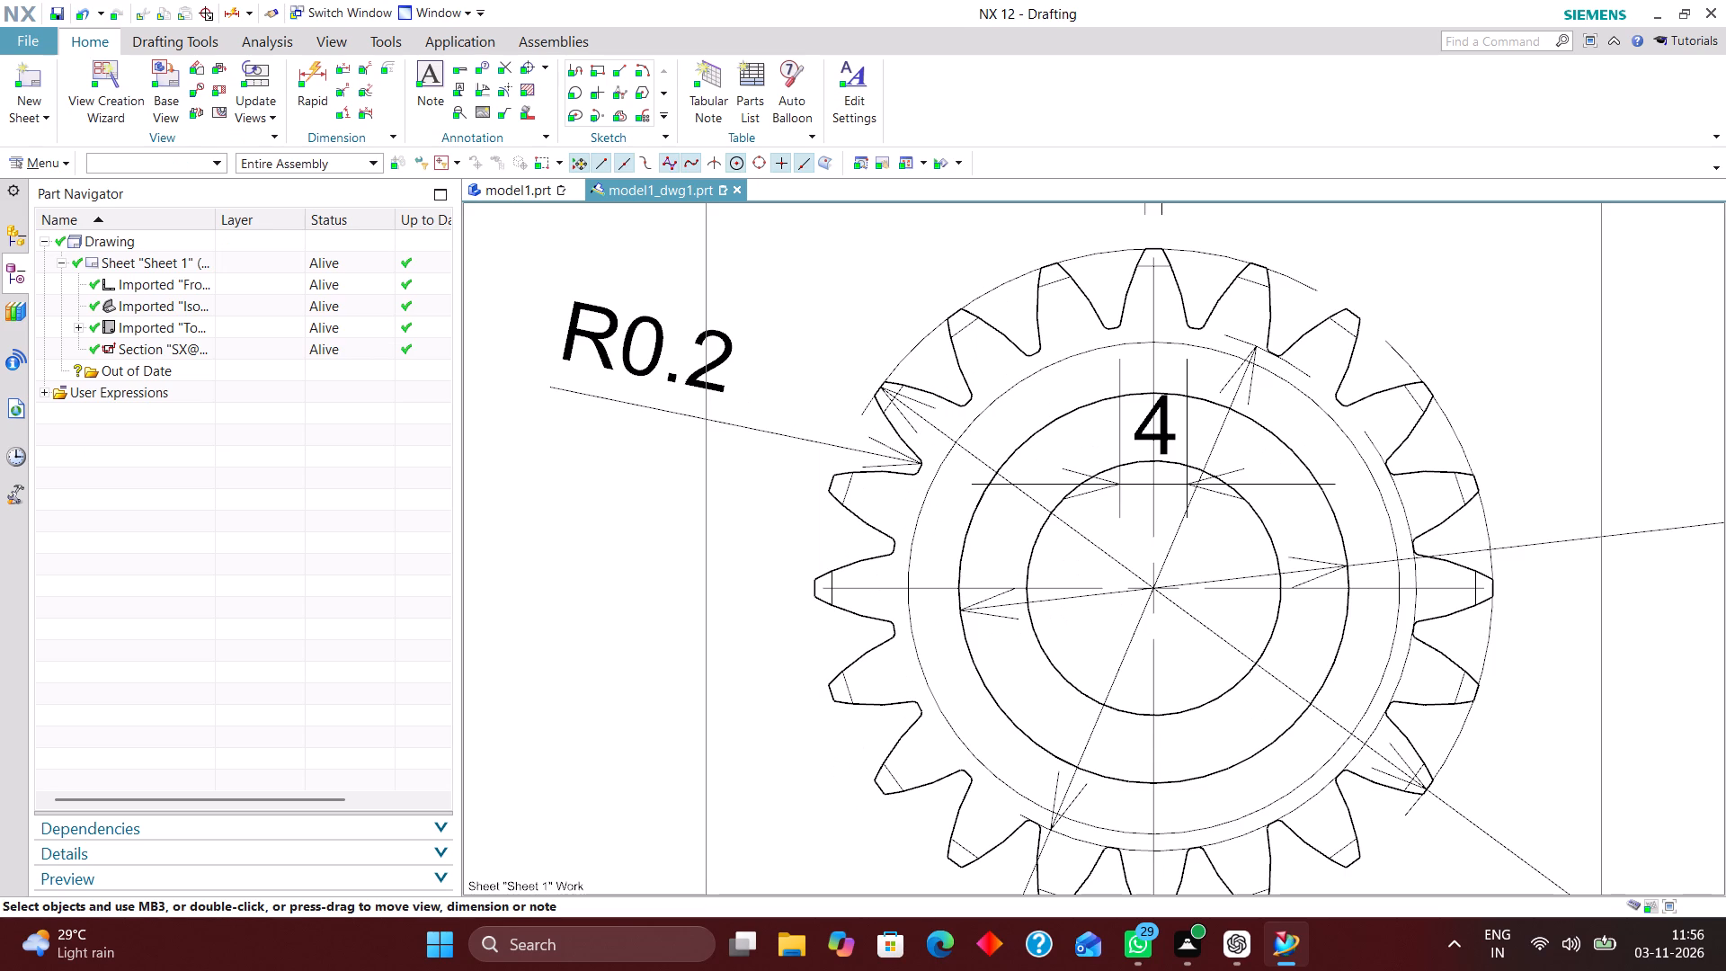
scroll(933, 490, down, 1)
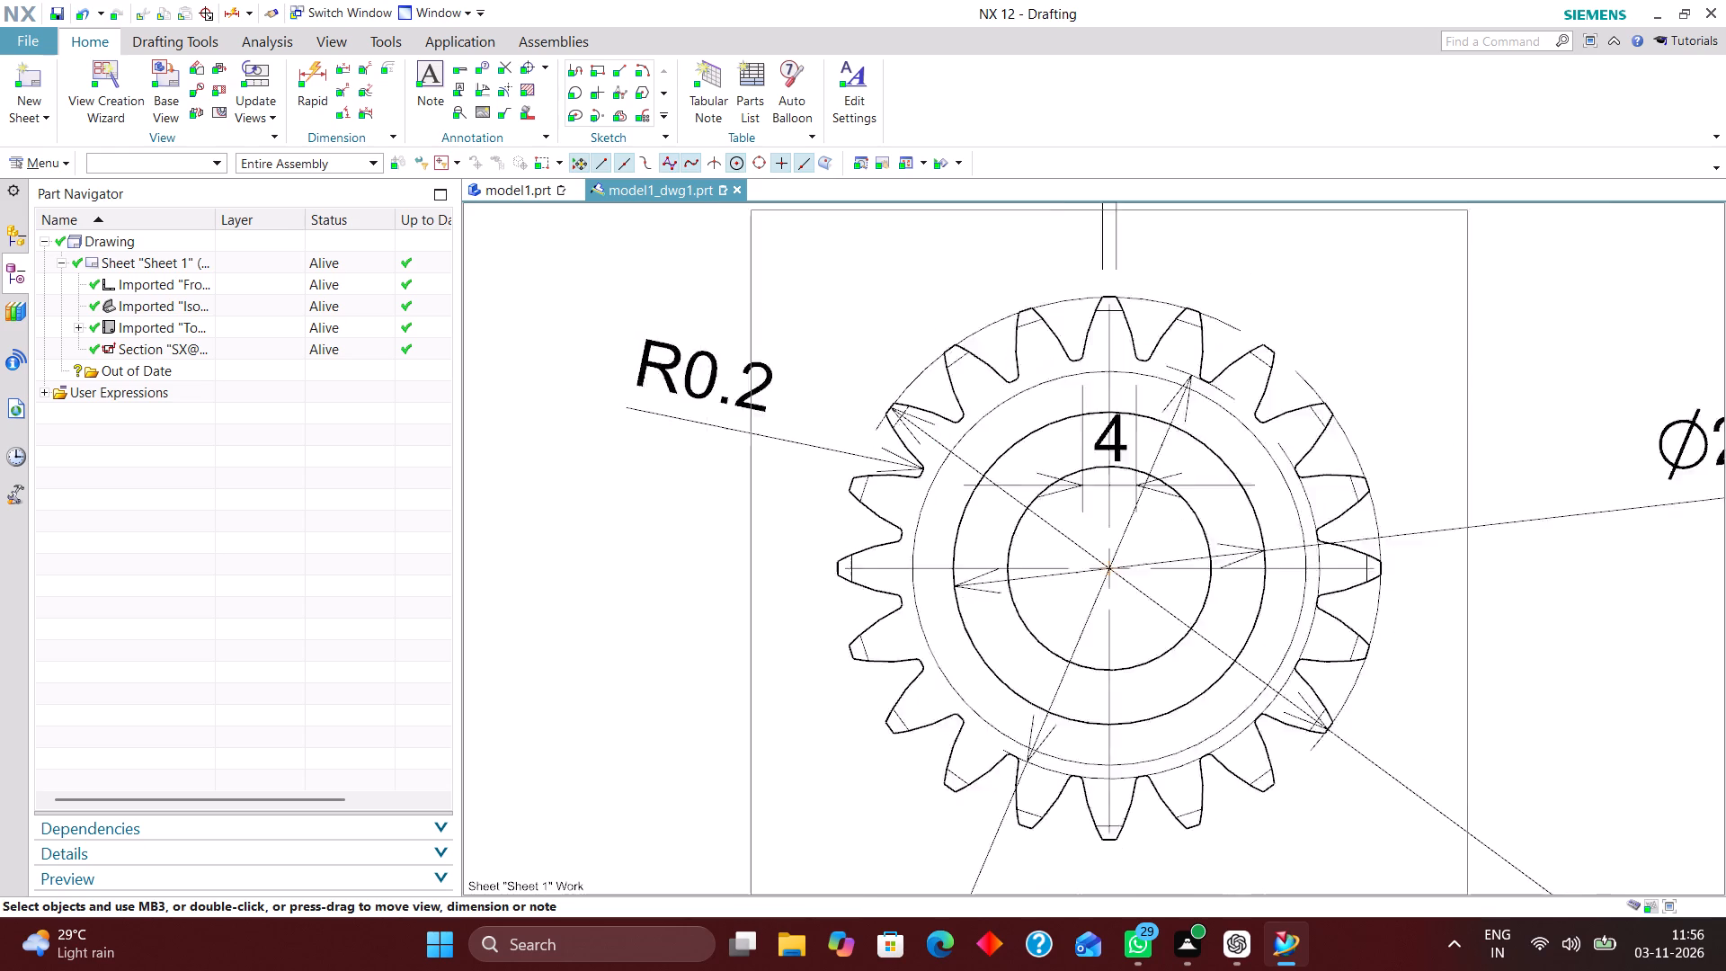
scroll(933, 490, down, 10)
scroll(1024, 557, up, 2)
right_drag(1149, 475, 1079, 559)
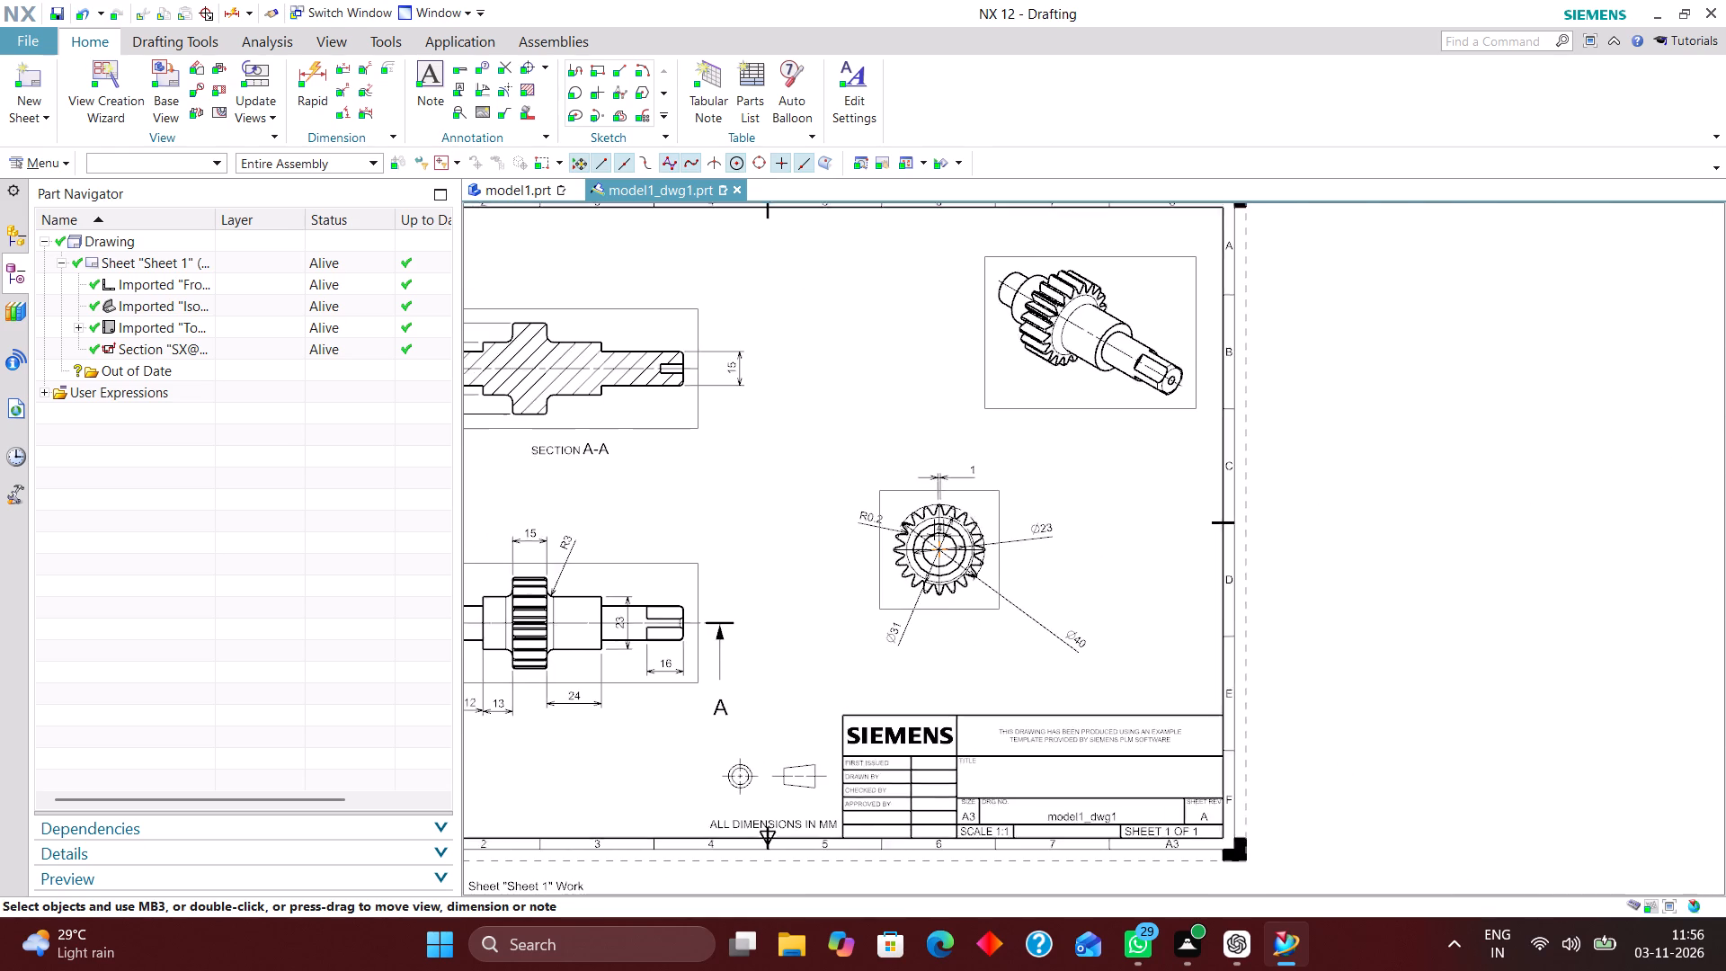
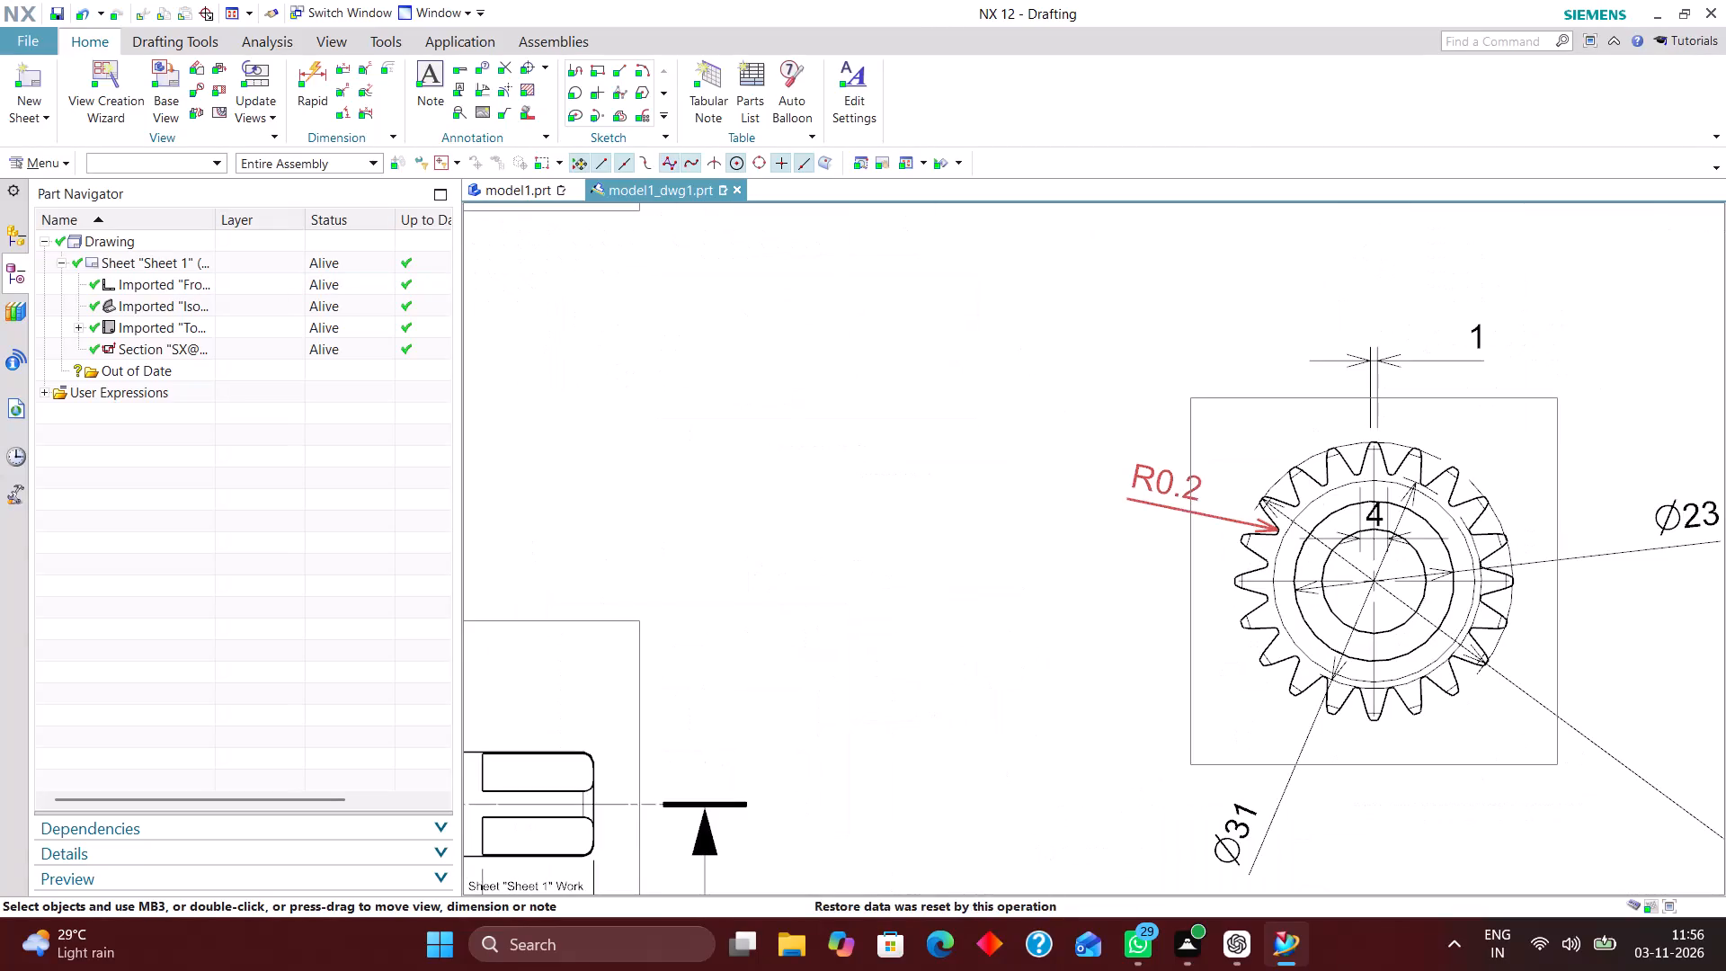
Move the R0.2 radius dimension up and away from the gear, outside the end view's border.
drag(1164, 483, 1076, 356)
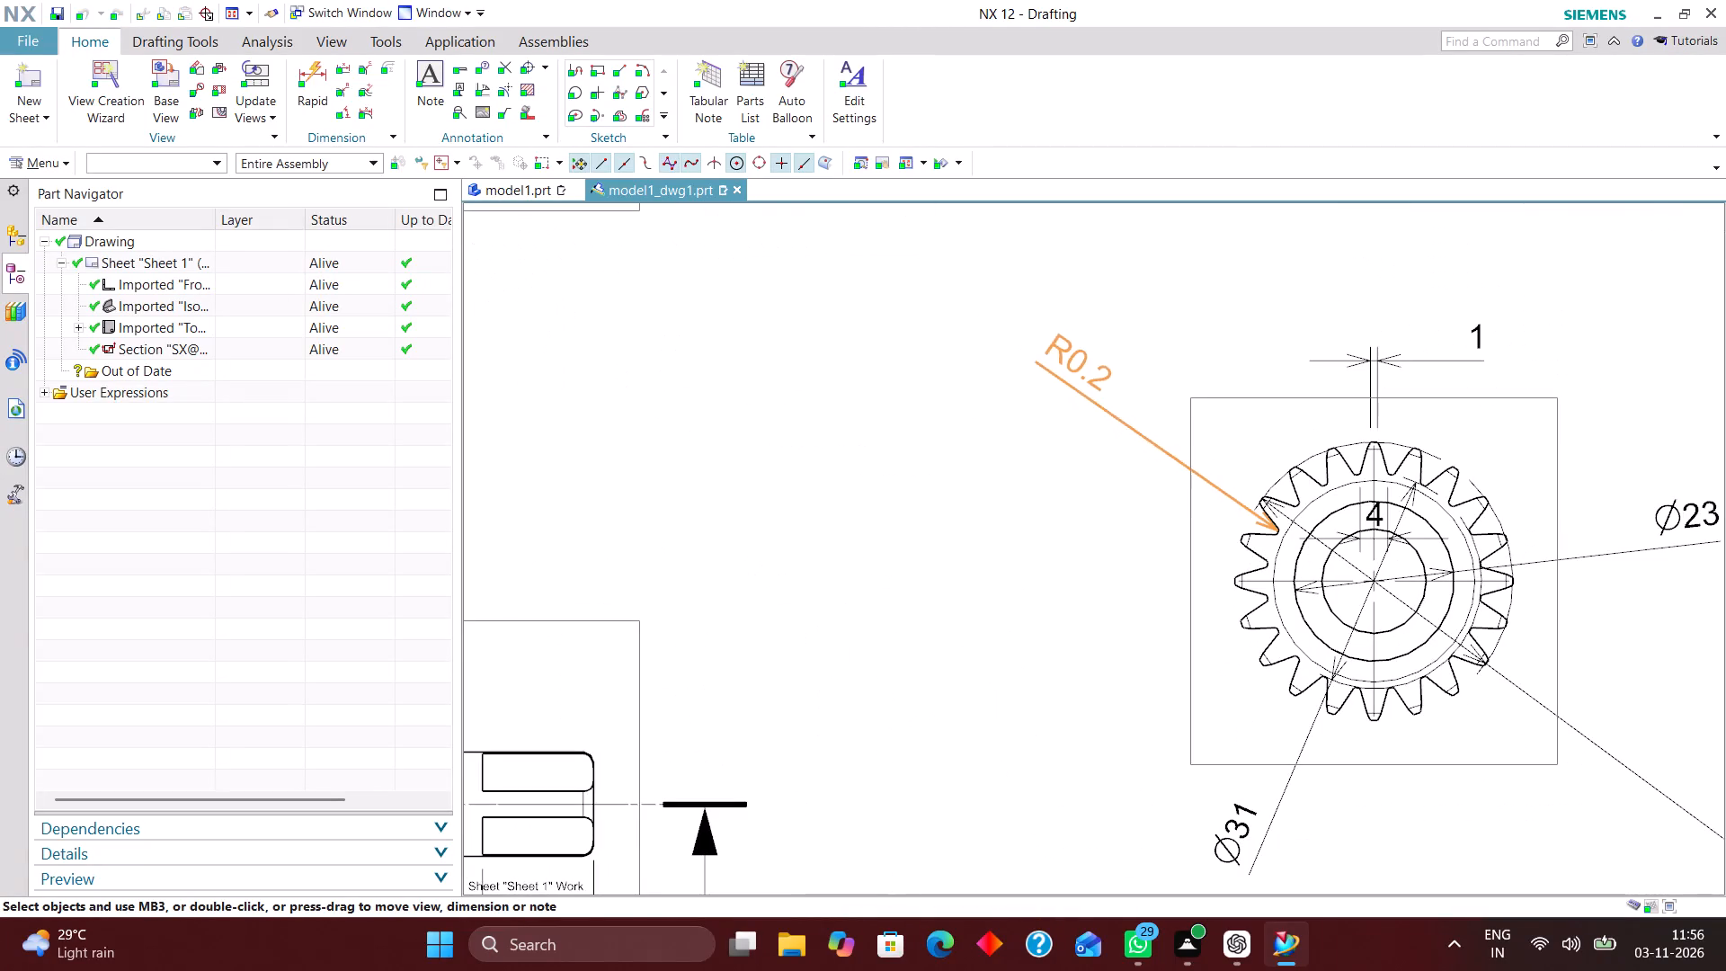
drag(1076, 356, 1107, 393)
Set the R0.2 dimension's text orientation to Horizontal Text and its position to Text above Stub.
double_click(1103, 393)
click(1335, 316)
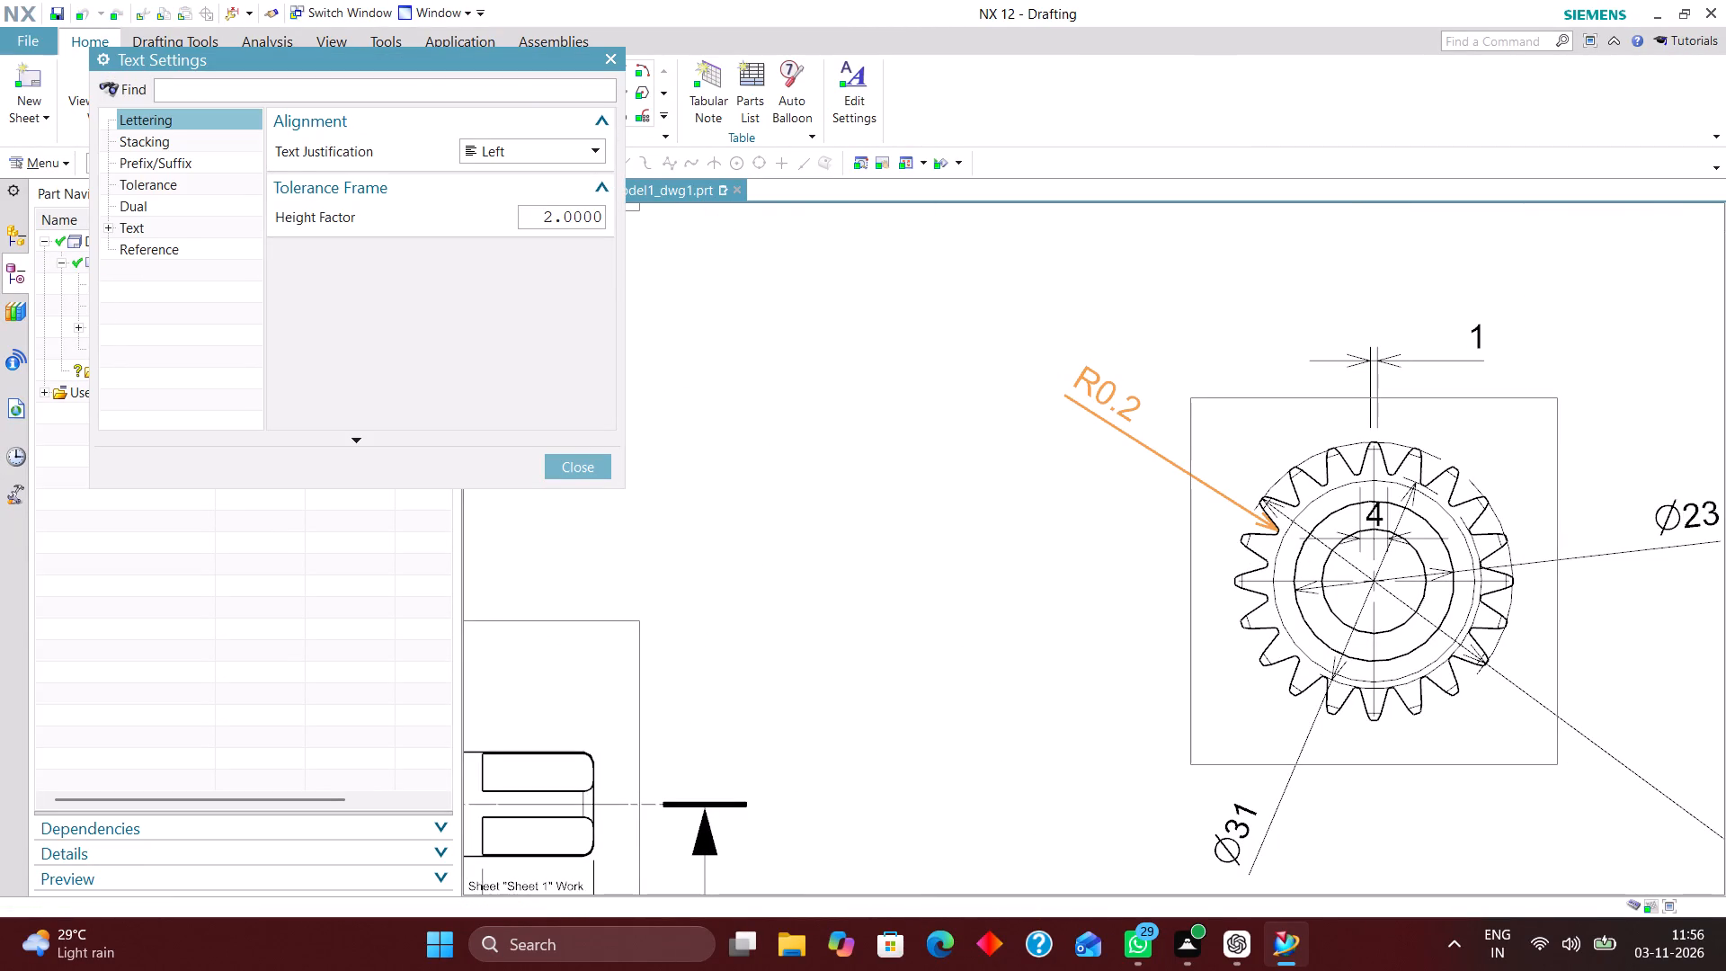
click(570, 469)
click(1338, 316)
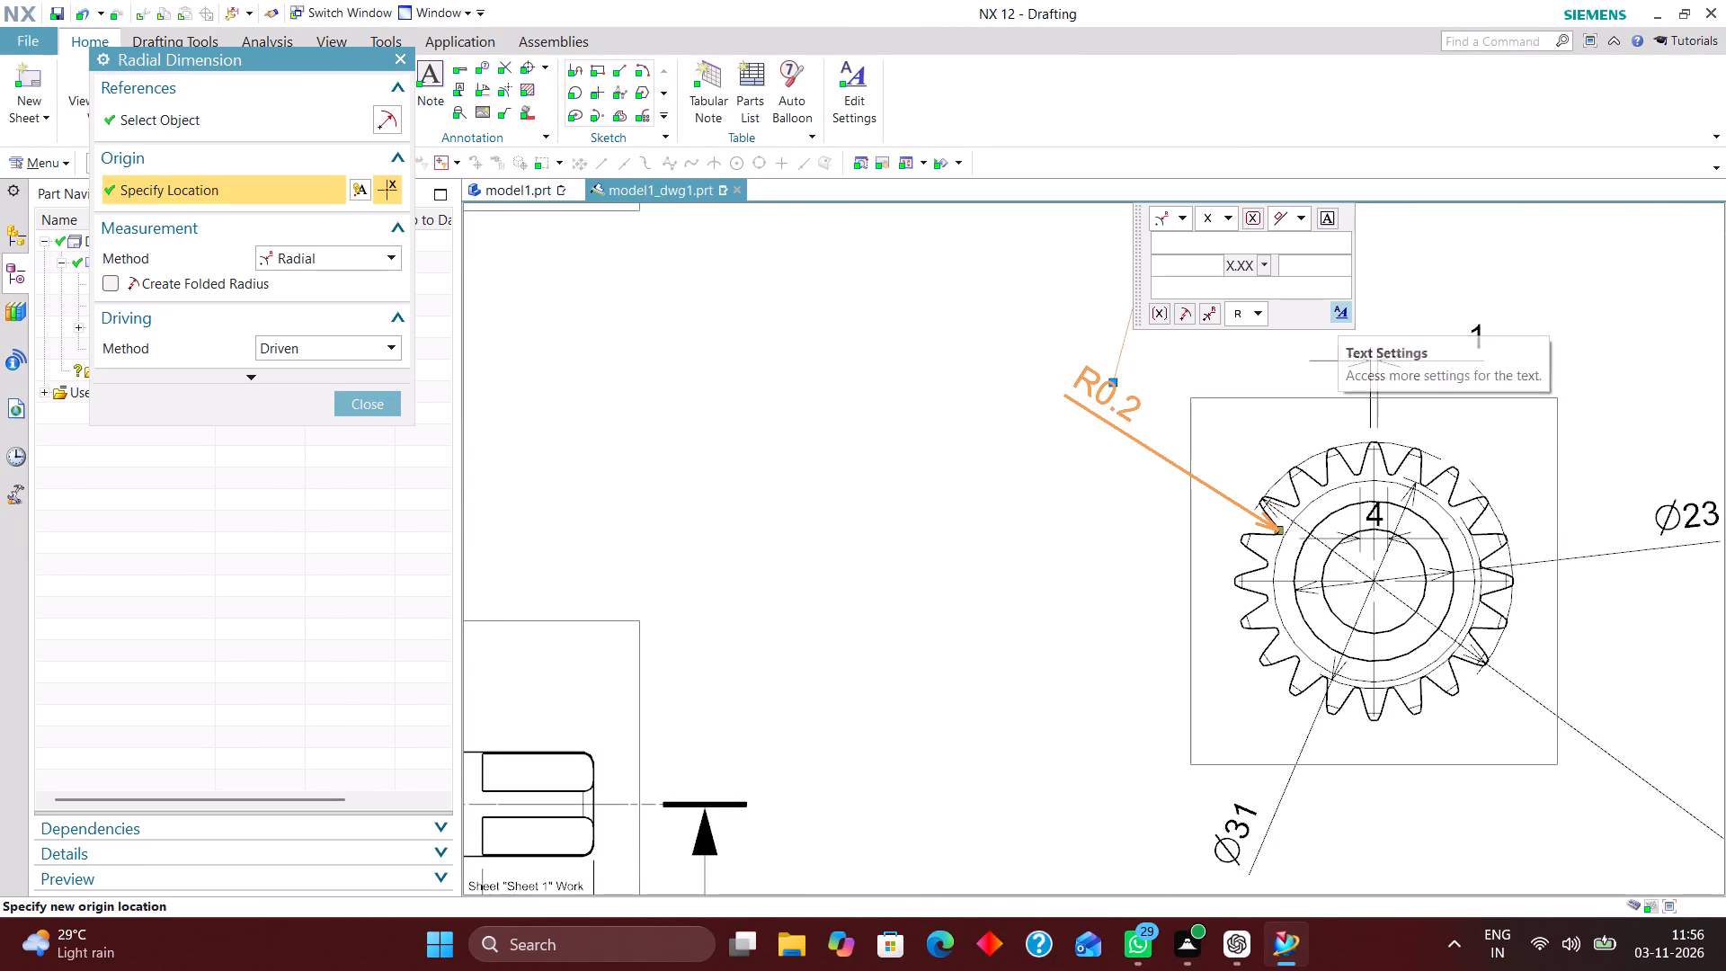
click(165, 235)
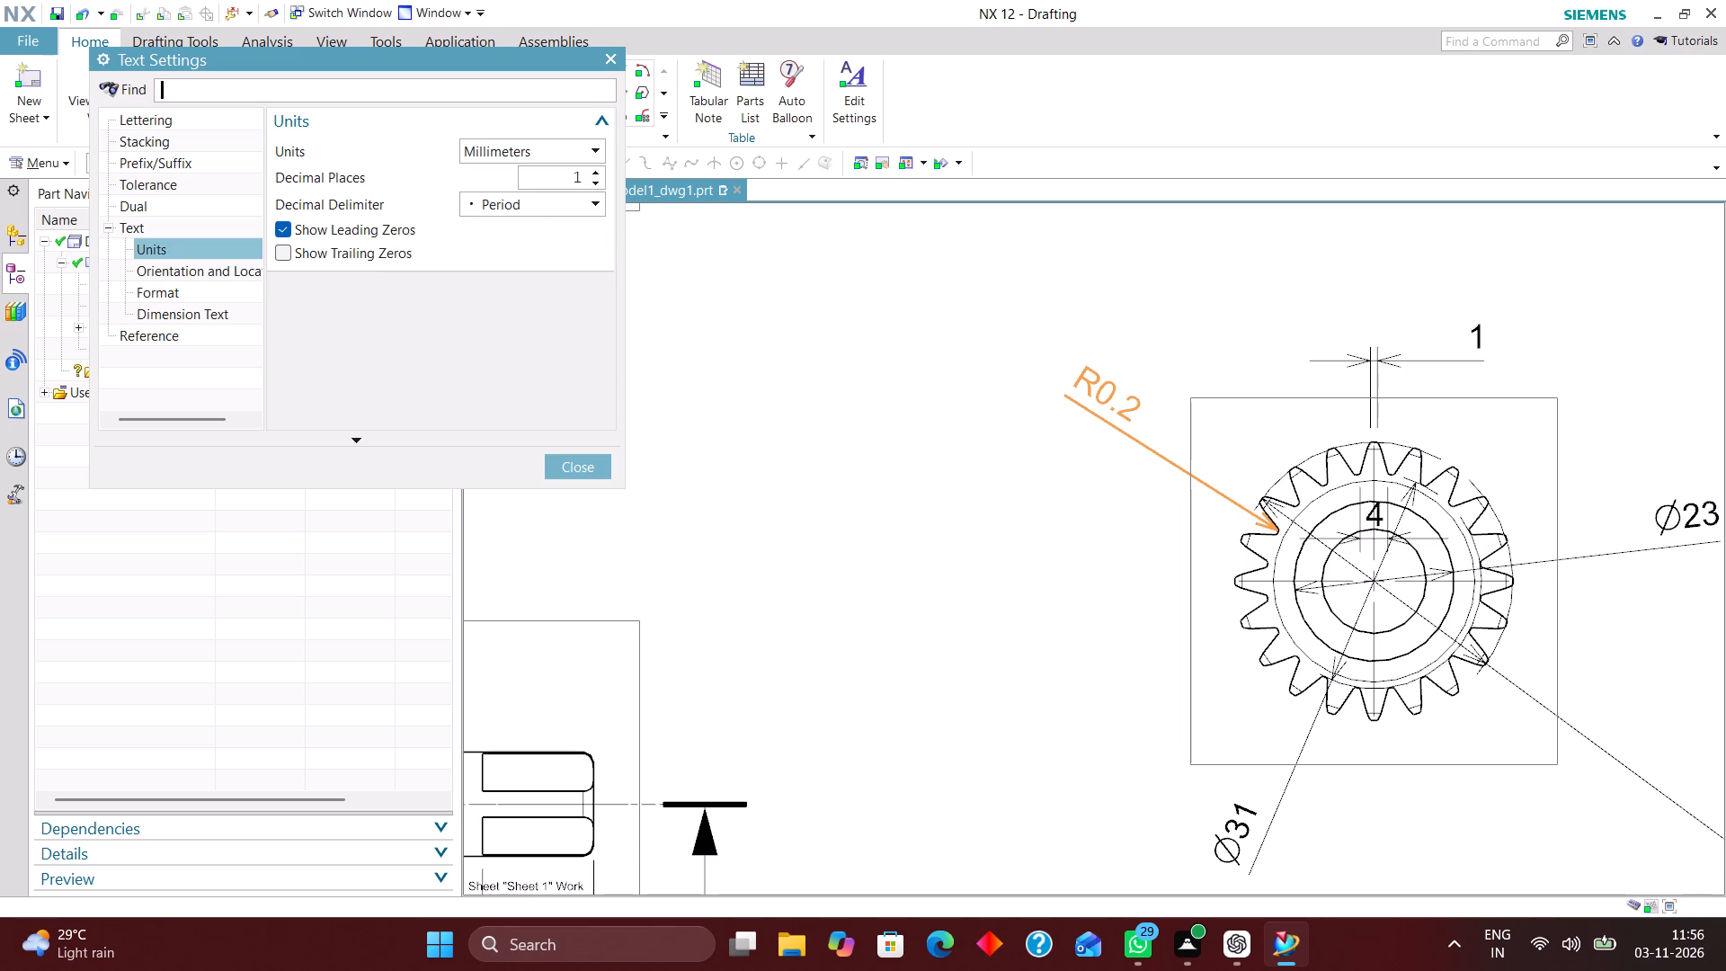
click(212, 269)
drag(554, 153, 554, 165)
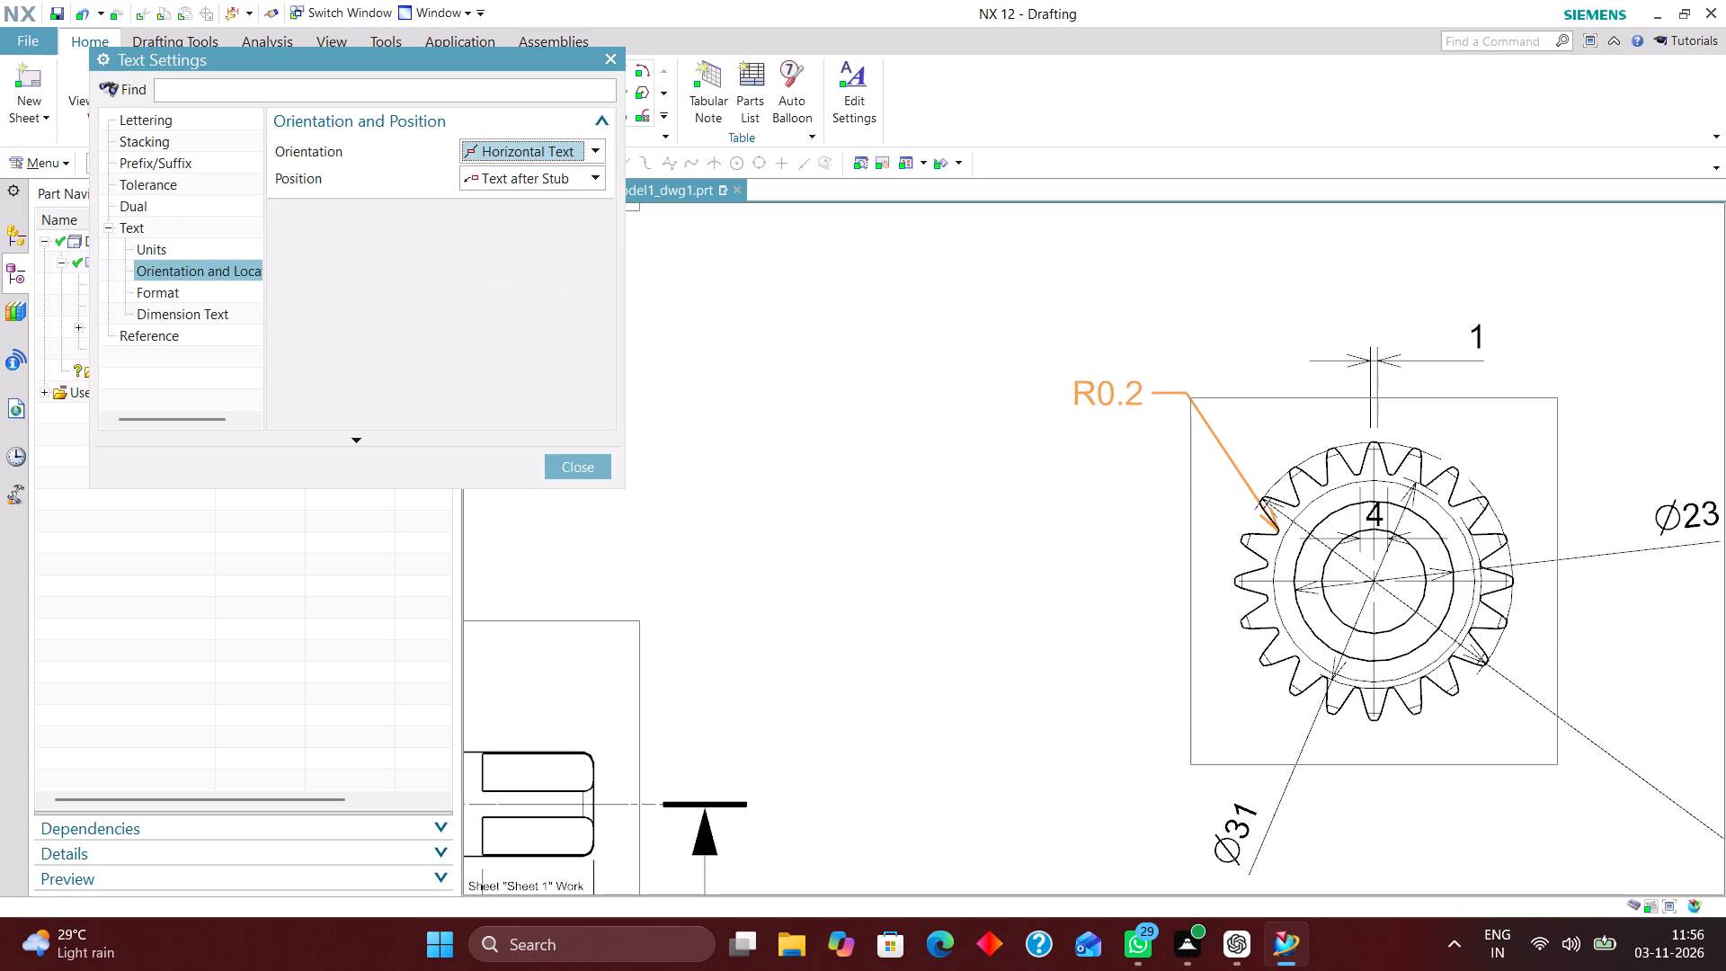
click(548, 175)
click(552, 223)
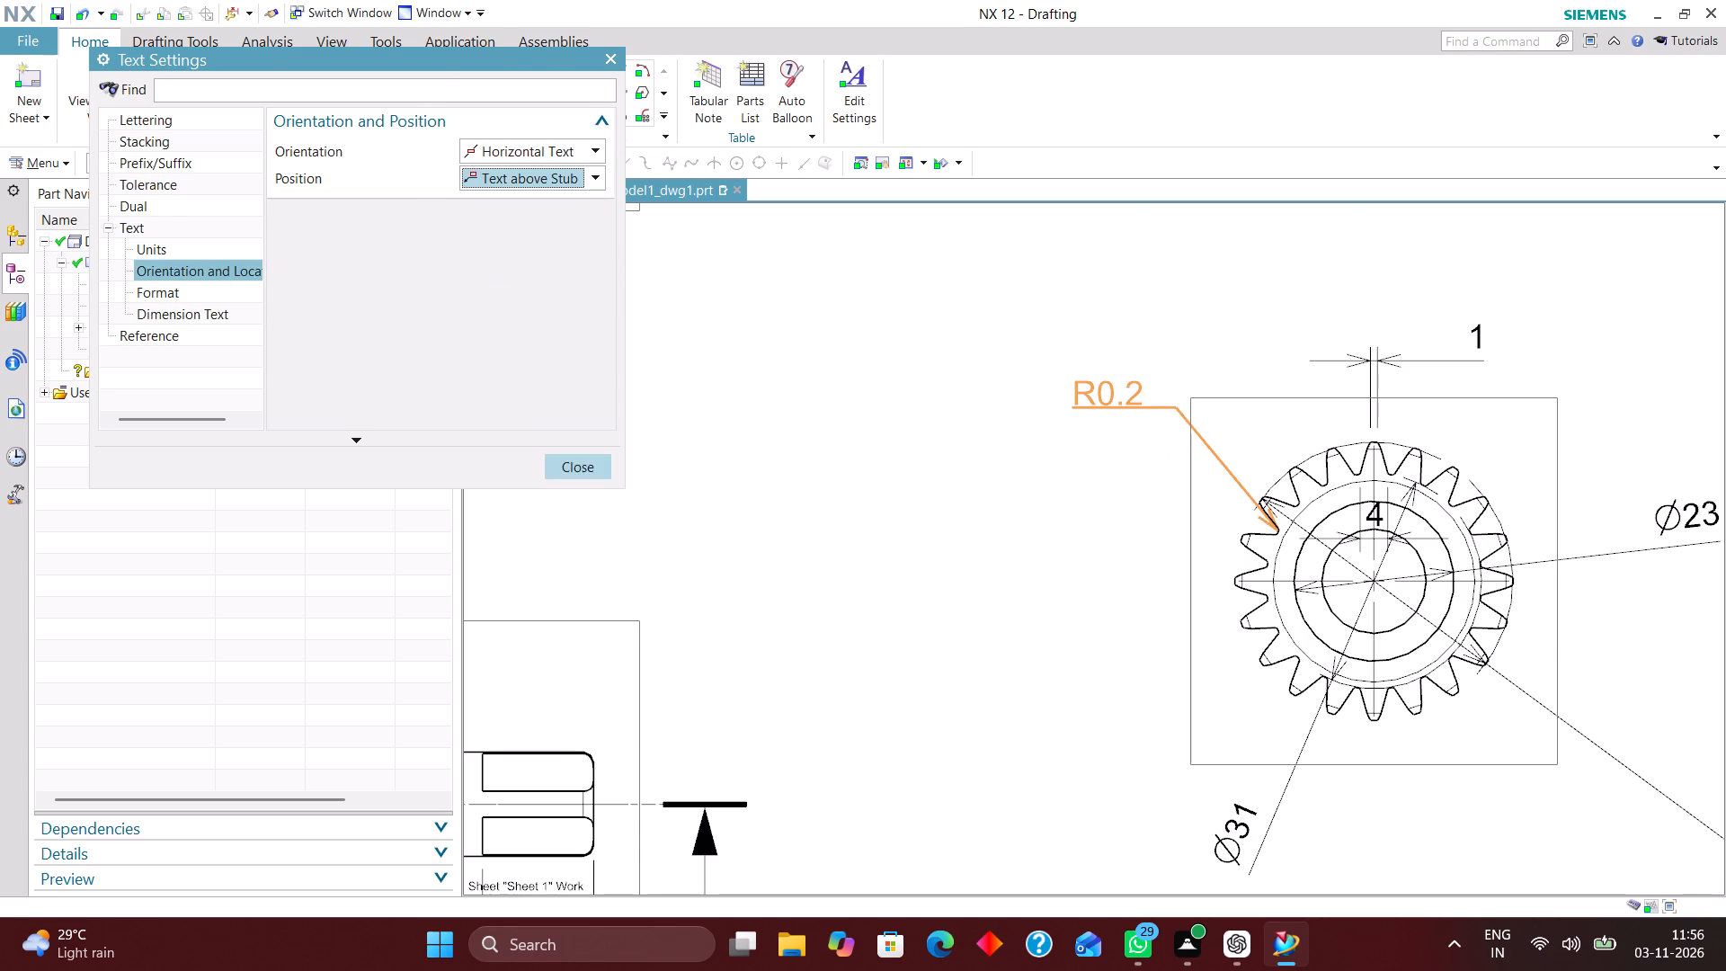
click(581, 472)
Set the Ø23 dimension on the gear view to Horizontal Text with Text above Stub.
scroll(752, 490, down, 4)
scroll(1037, 503, up, 3)
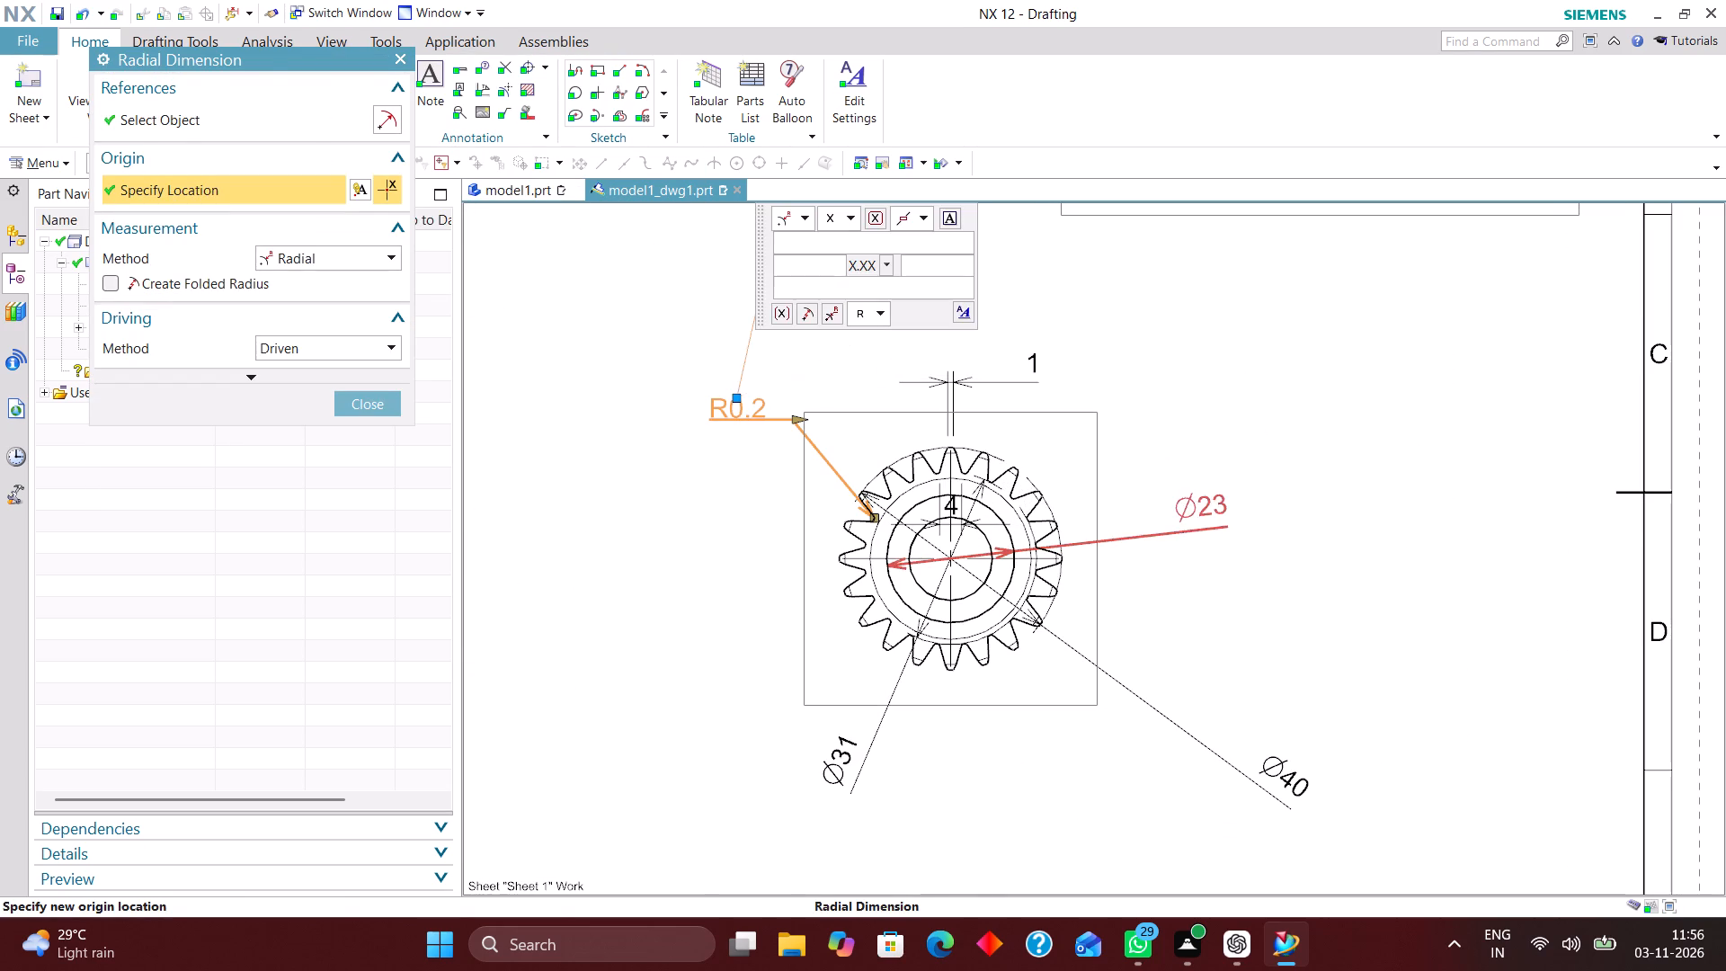
double_click(1212, 521)
click(1475, 498)
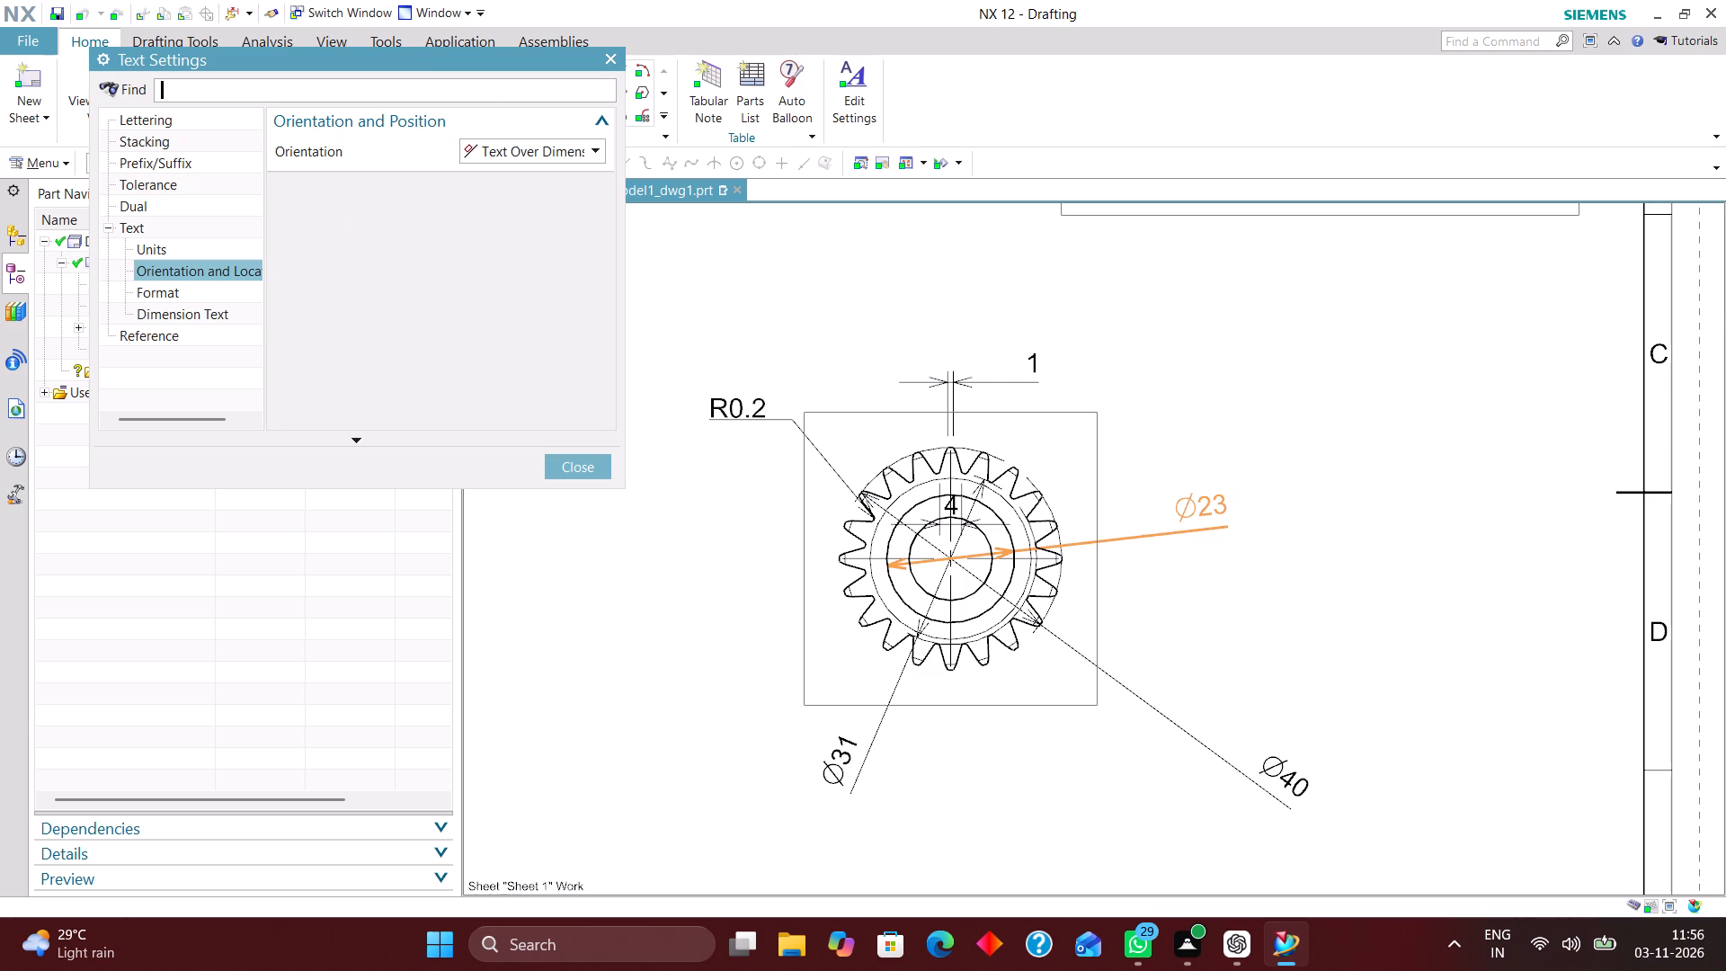
click(534, 156)
click(542, 173)
click(548, 183)
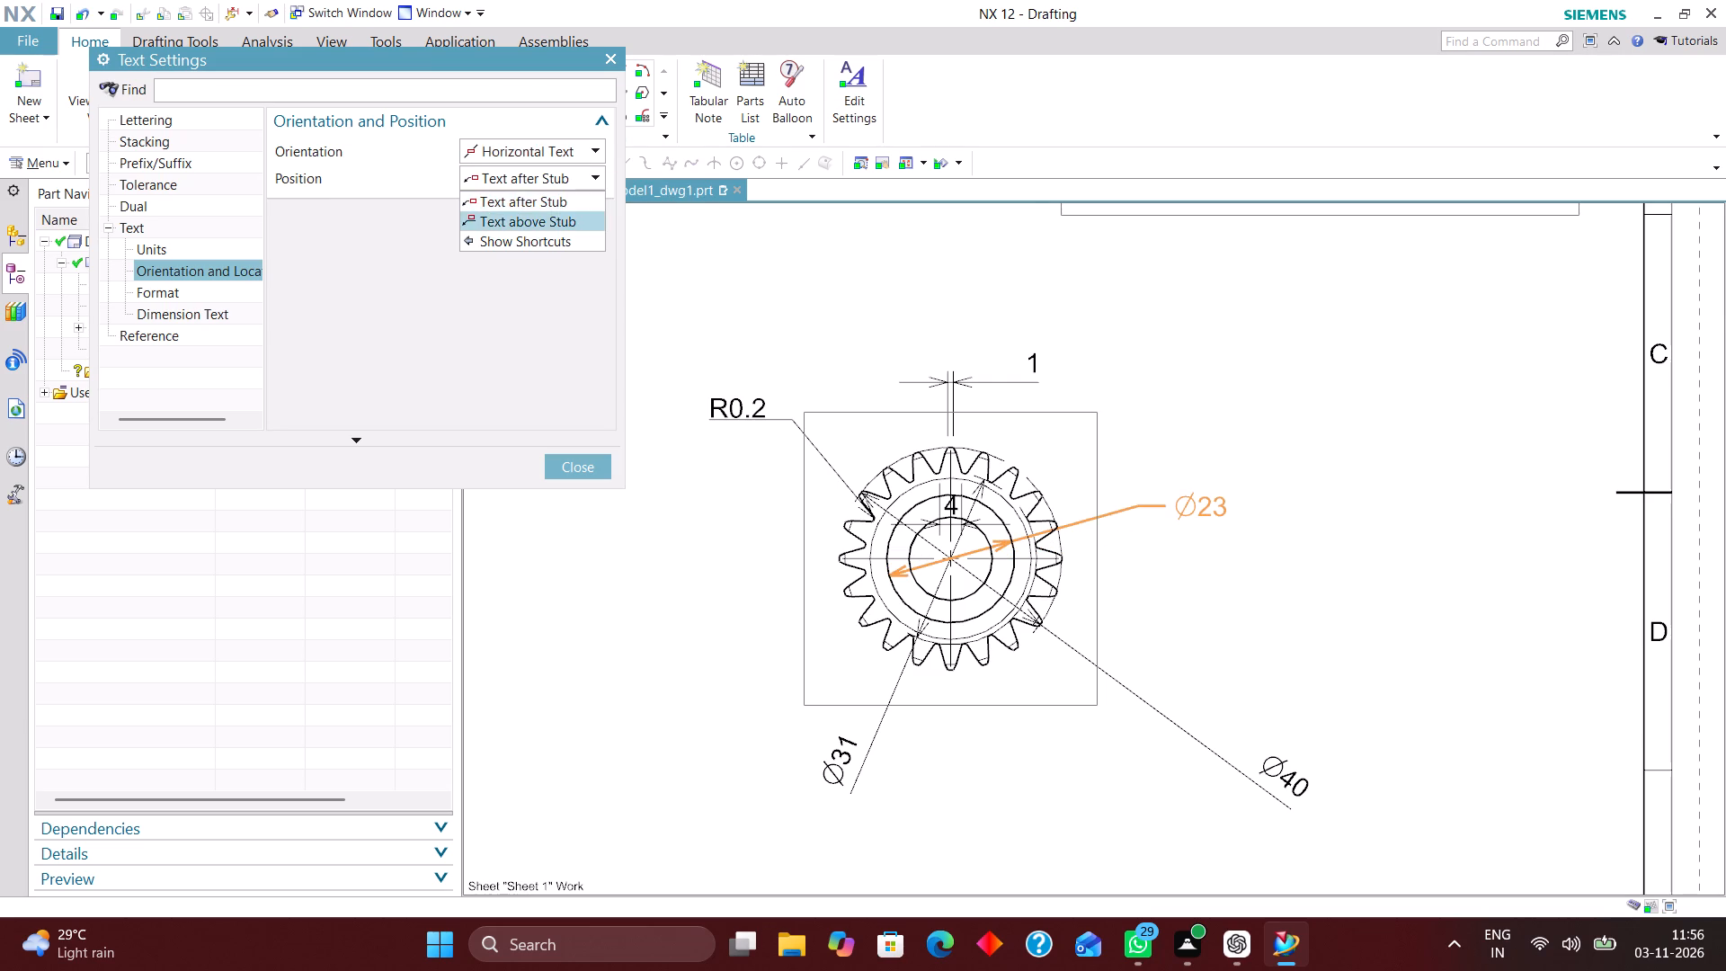
click(551, 227)
click(586, 483)
scroll(980, 460, down, 1)
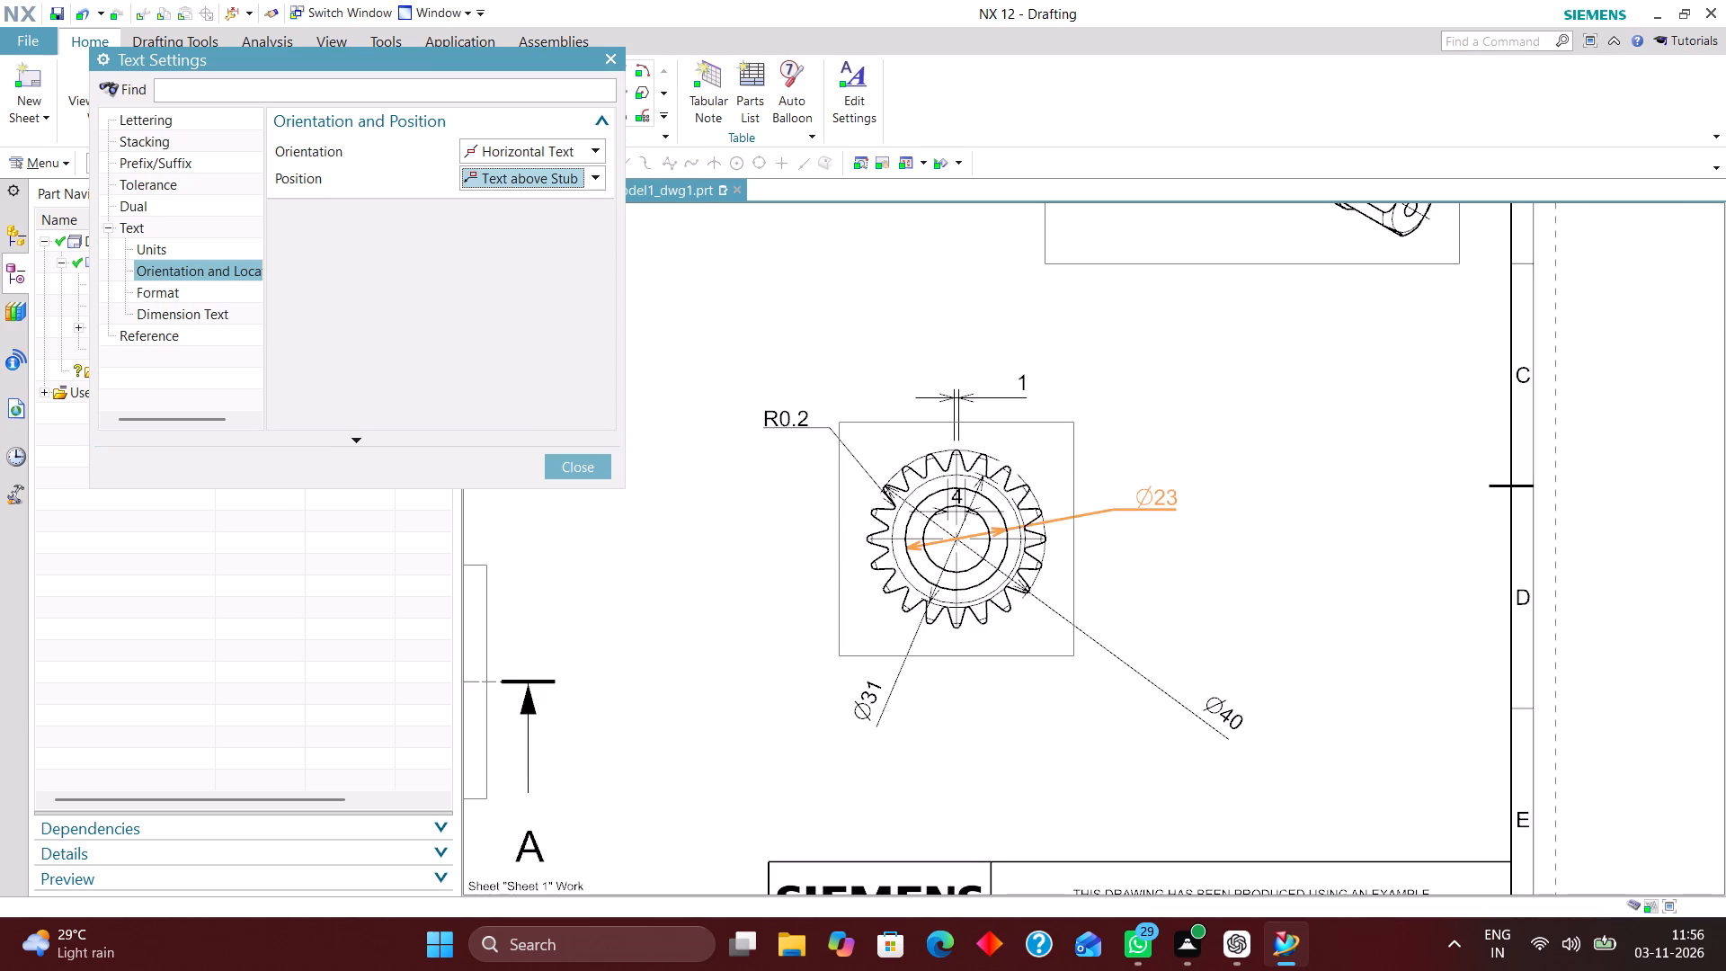
click(1220, 716)
click(591, 474)
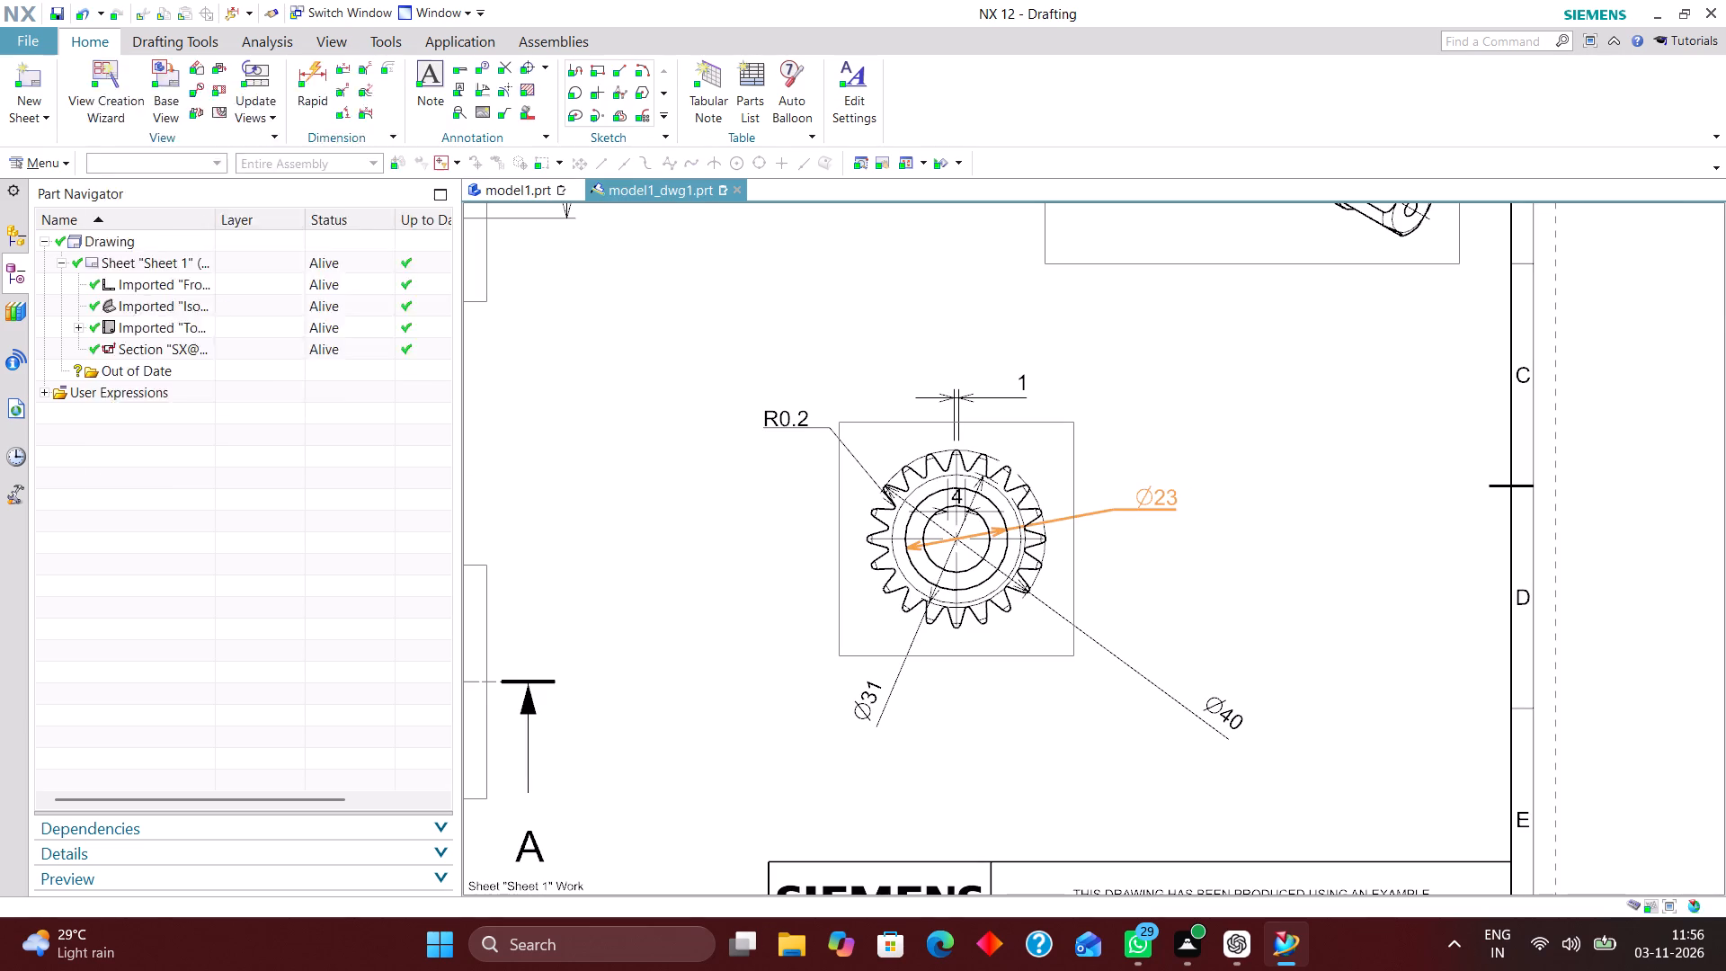
Set the Ø40 dimension on the gear view to Horizontal Text with Text above Stub.
click(1233, 711)
click(1234, 719)
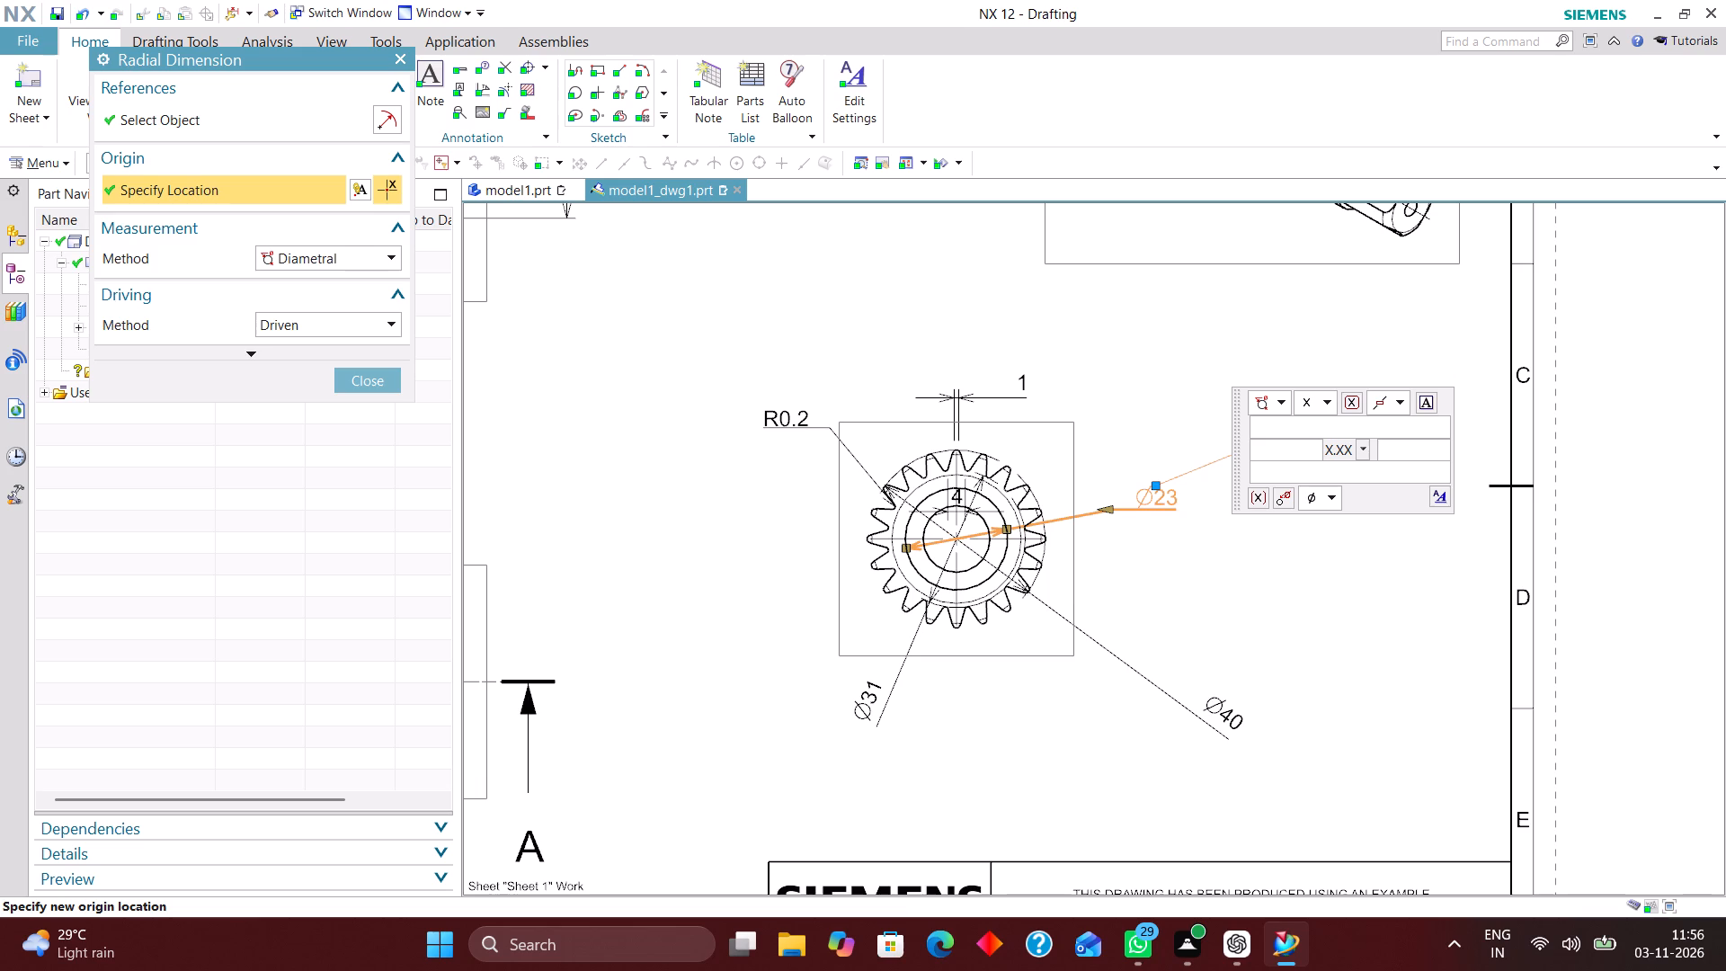
double_click(1220, 718)
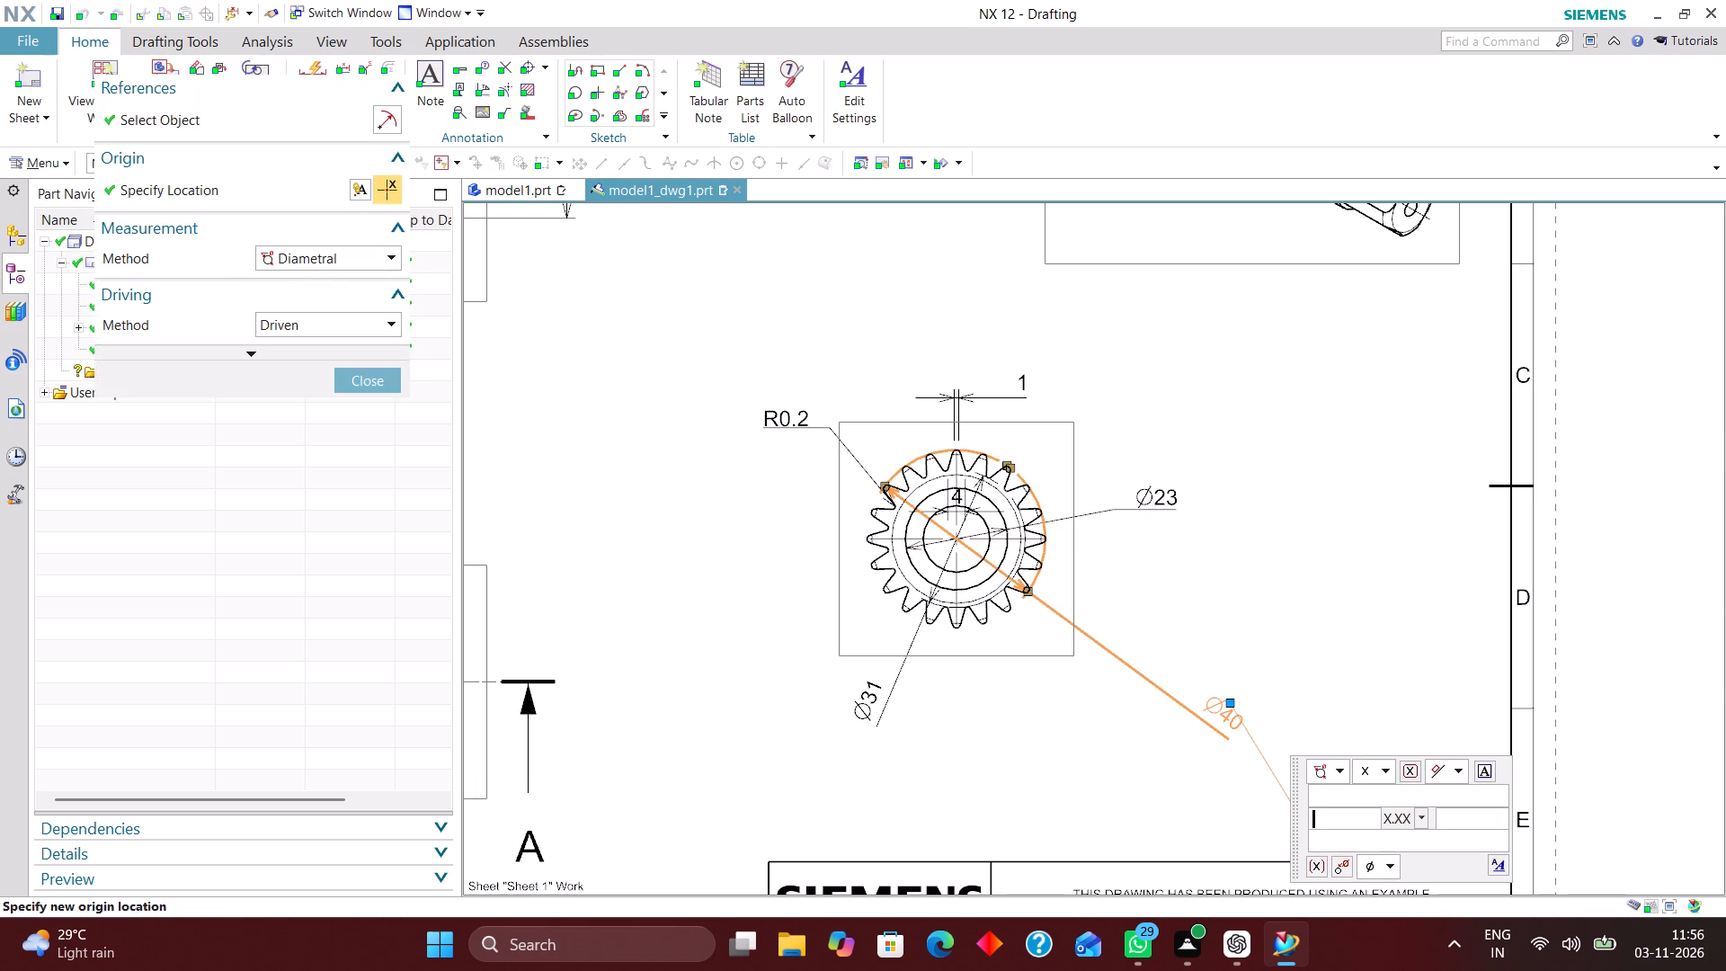
click(1502, 866)
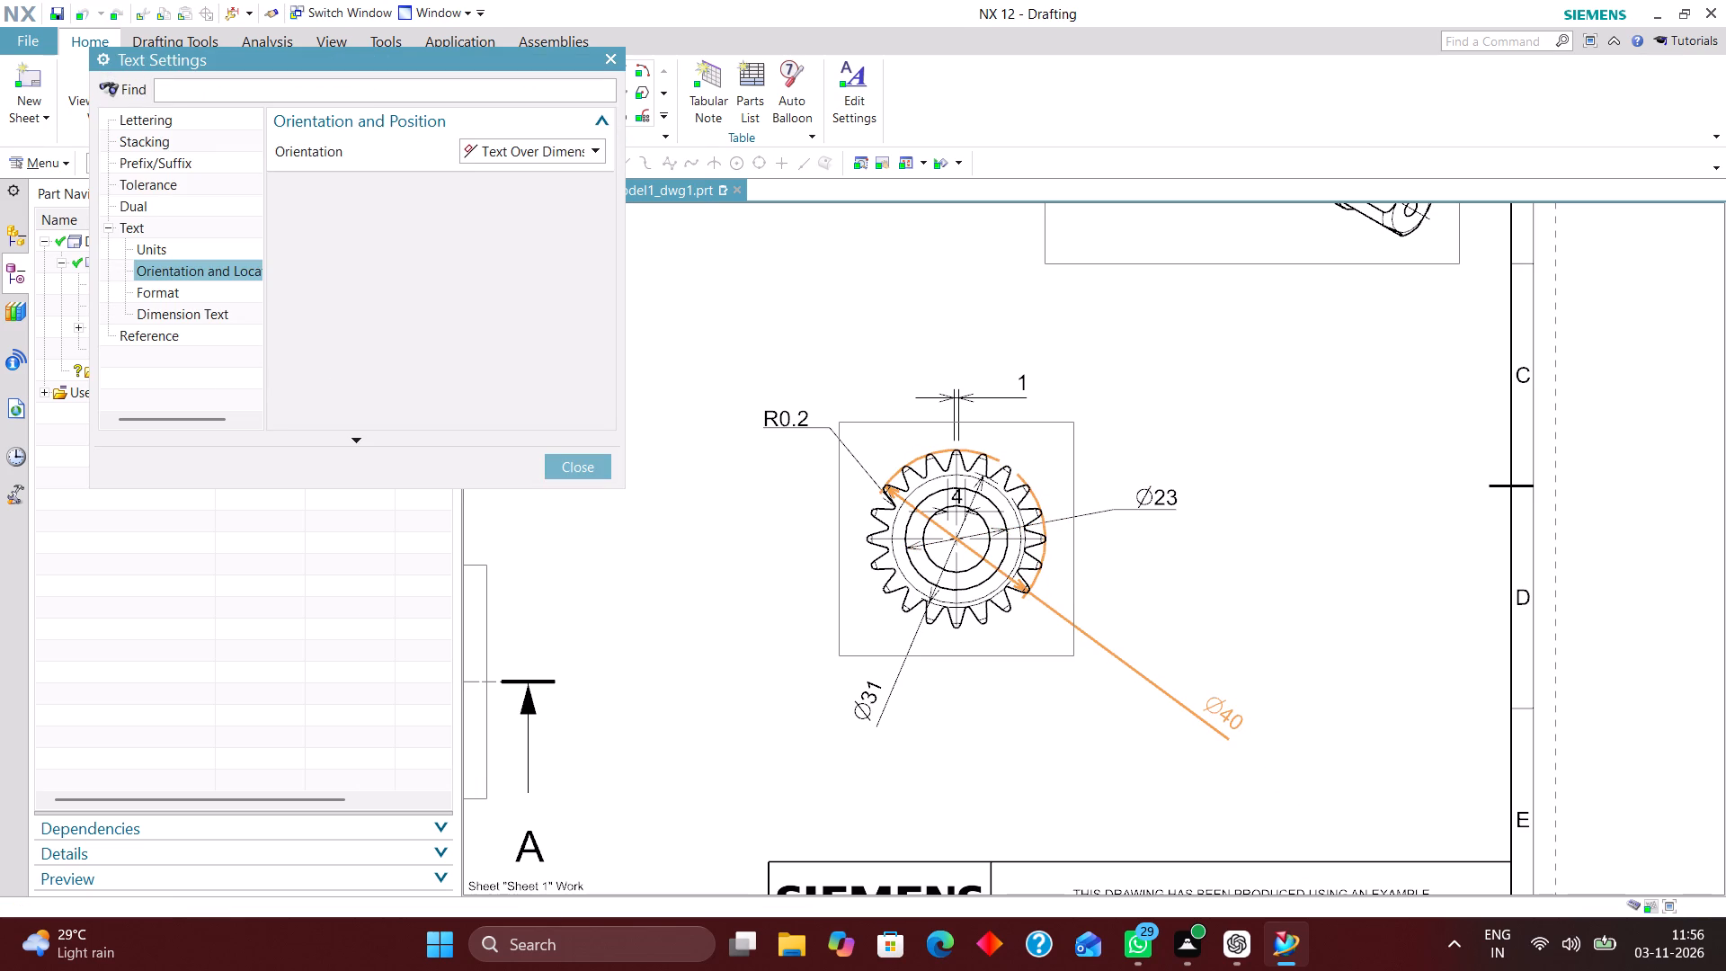
click(525, 149)
click(525, 168)
click(531, 172)
click(540, 214)
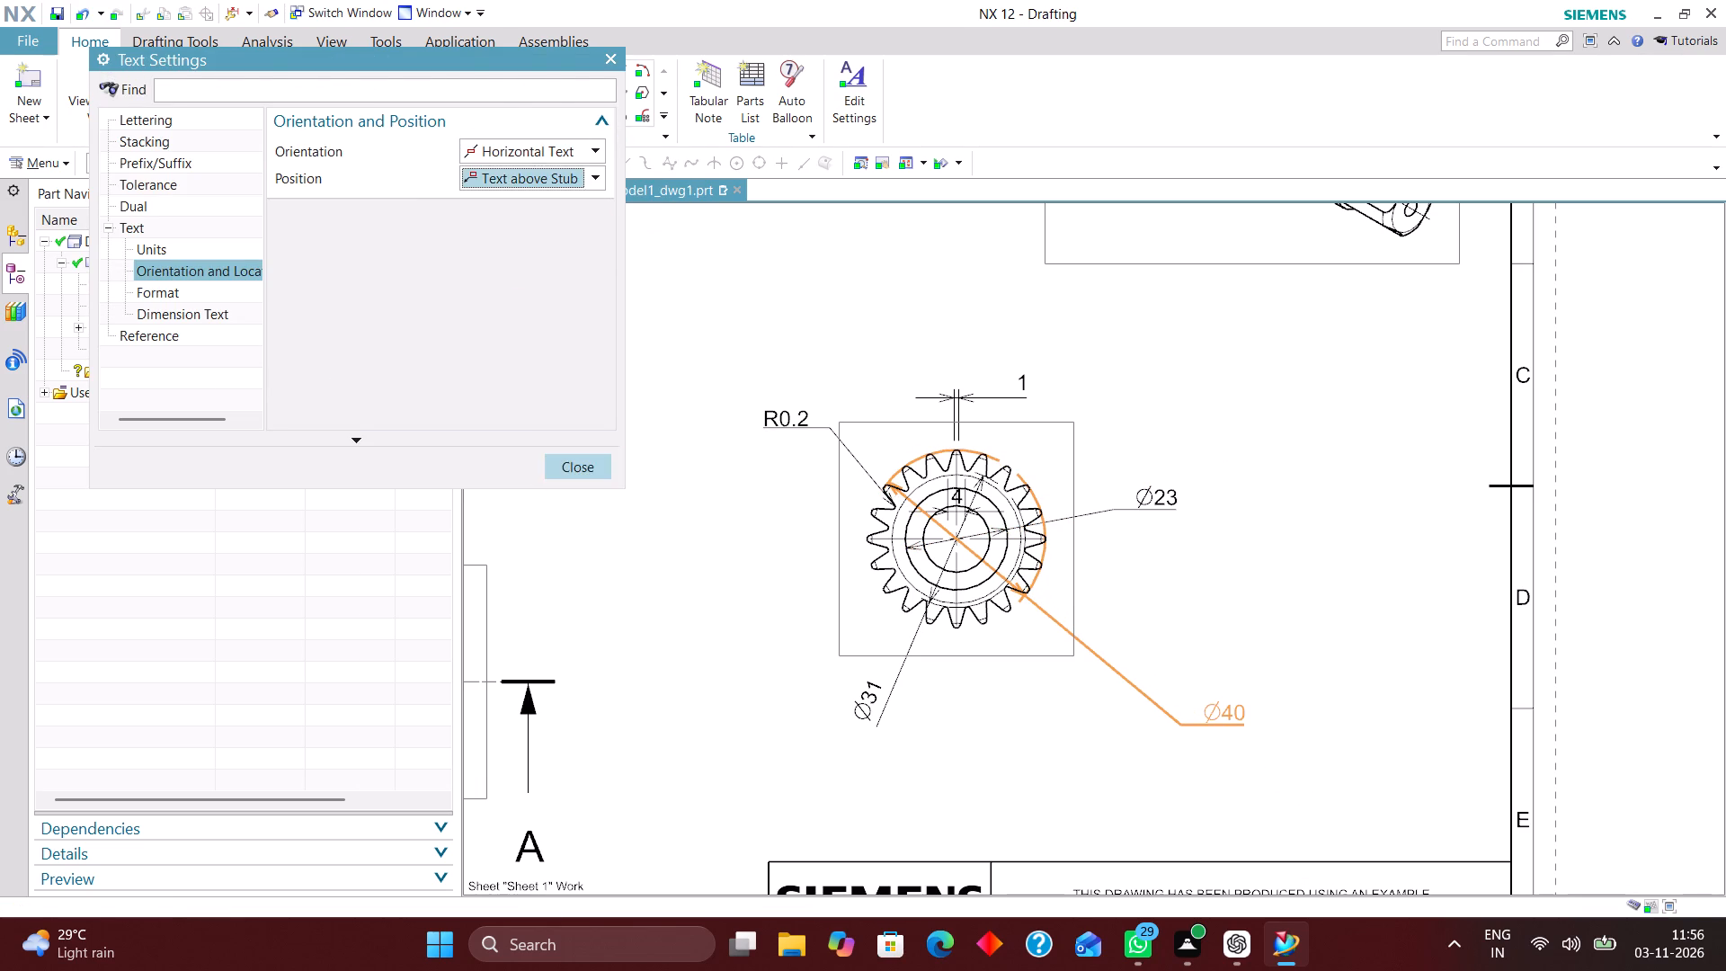
click(595, 466)
Set the Ø31 dimension on the gear view to Horizontal Text with Text above Stub.
double_click(867, 713)
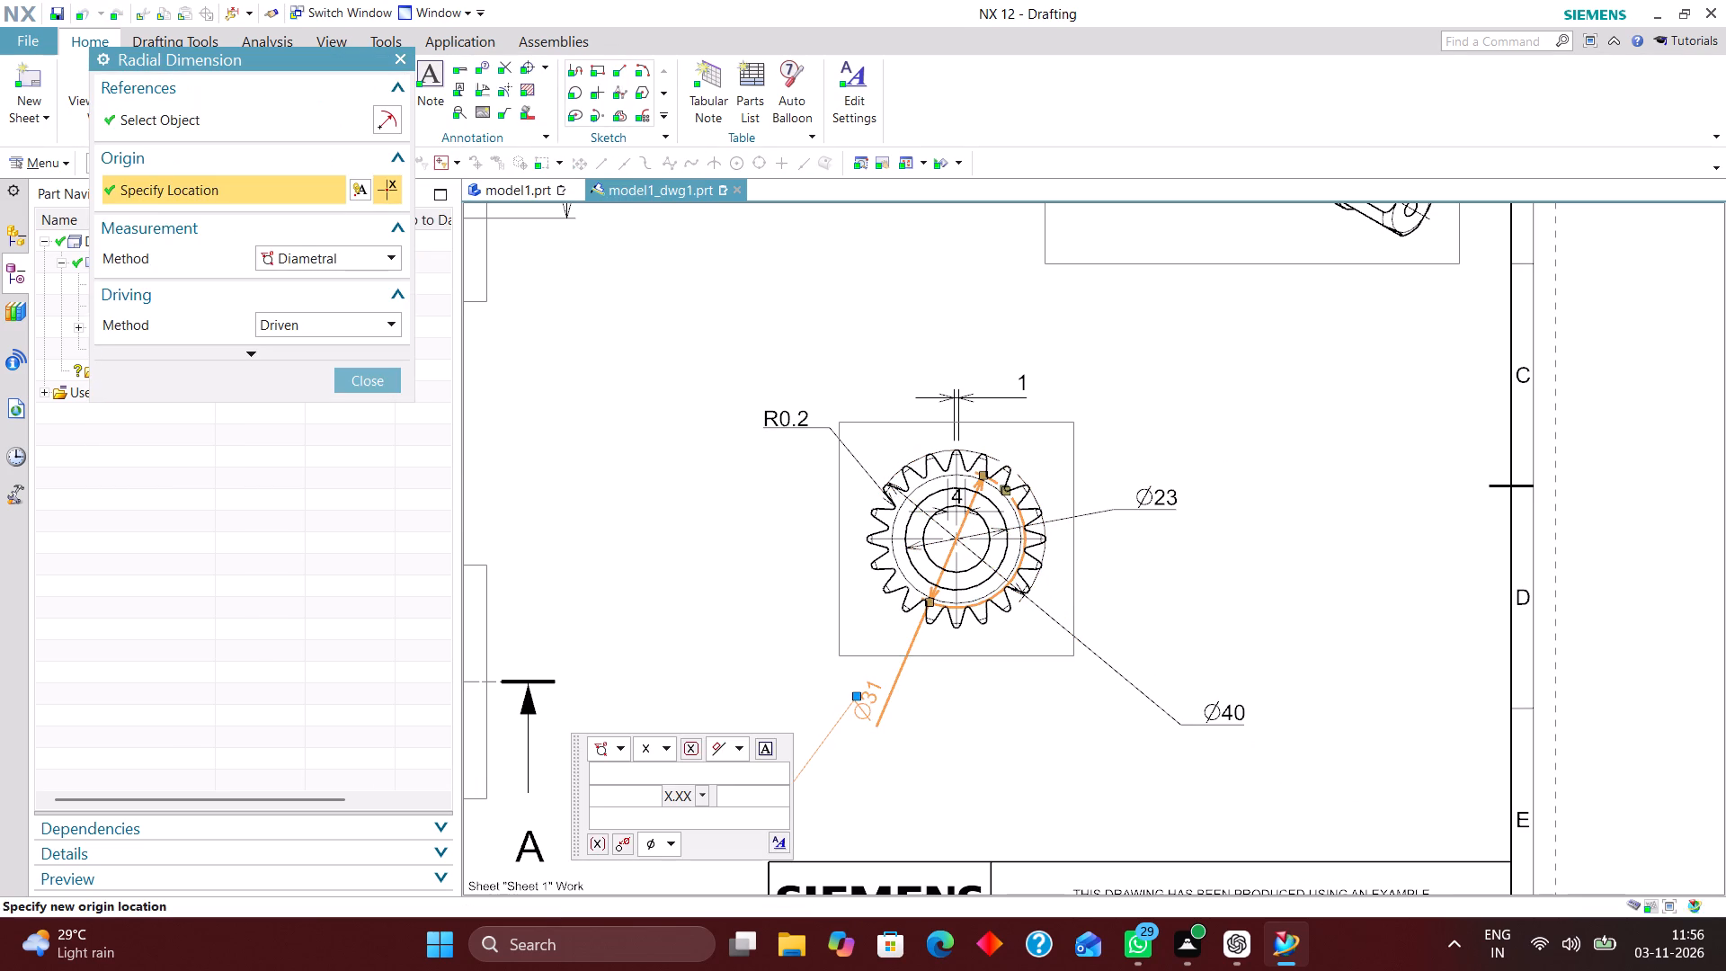
click(778, 833)
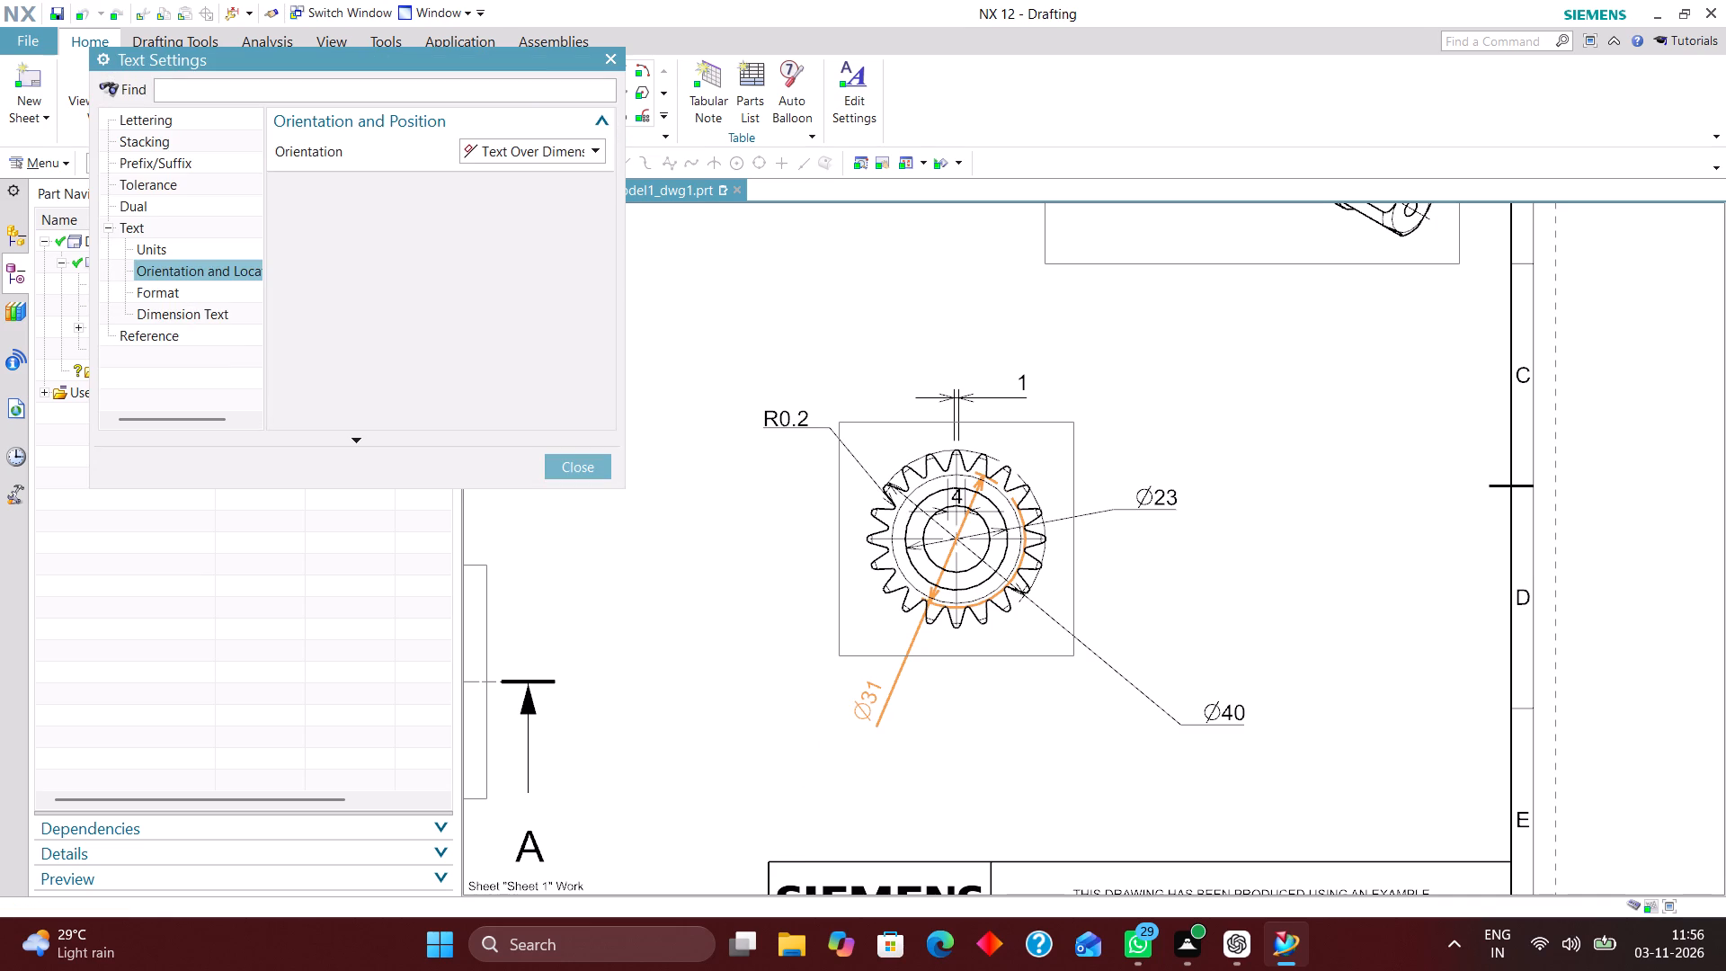
click(574, 150)
click(574, 165)
click(572, 173)
click(564, 227)
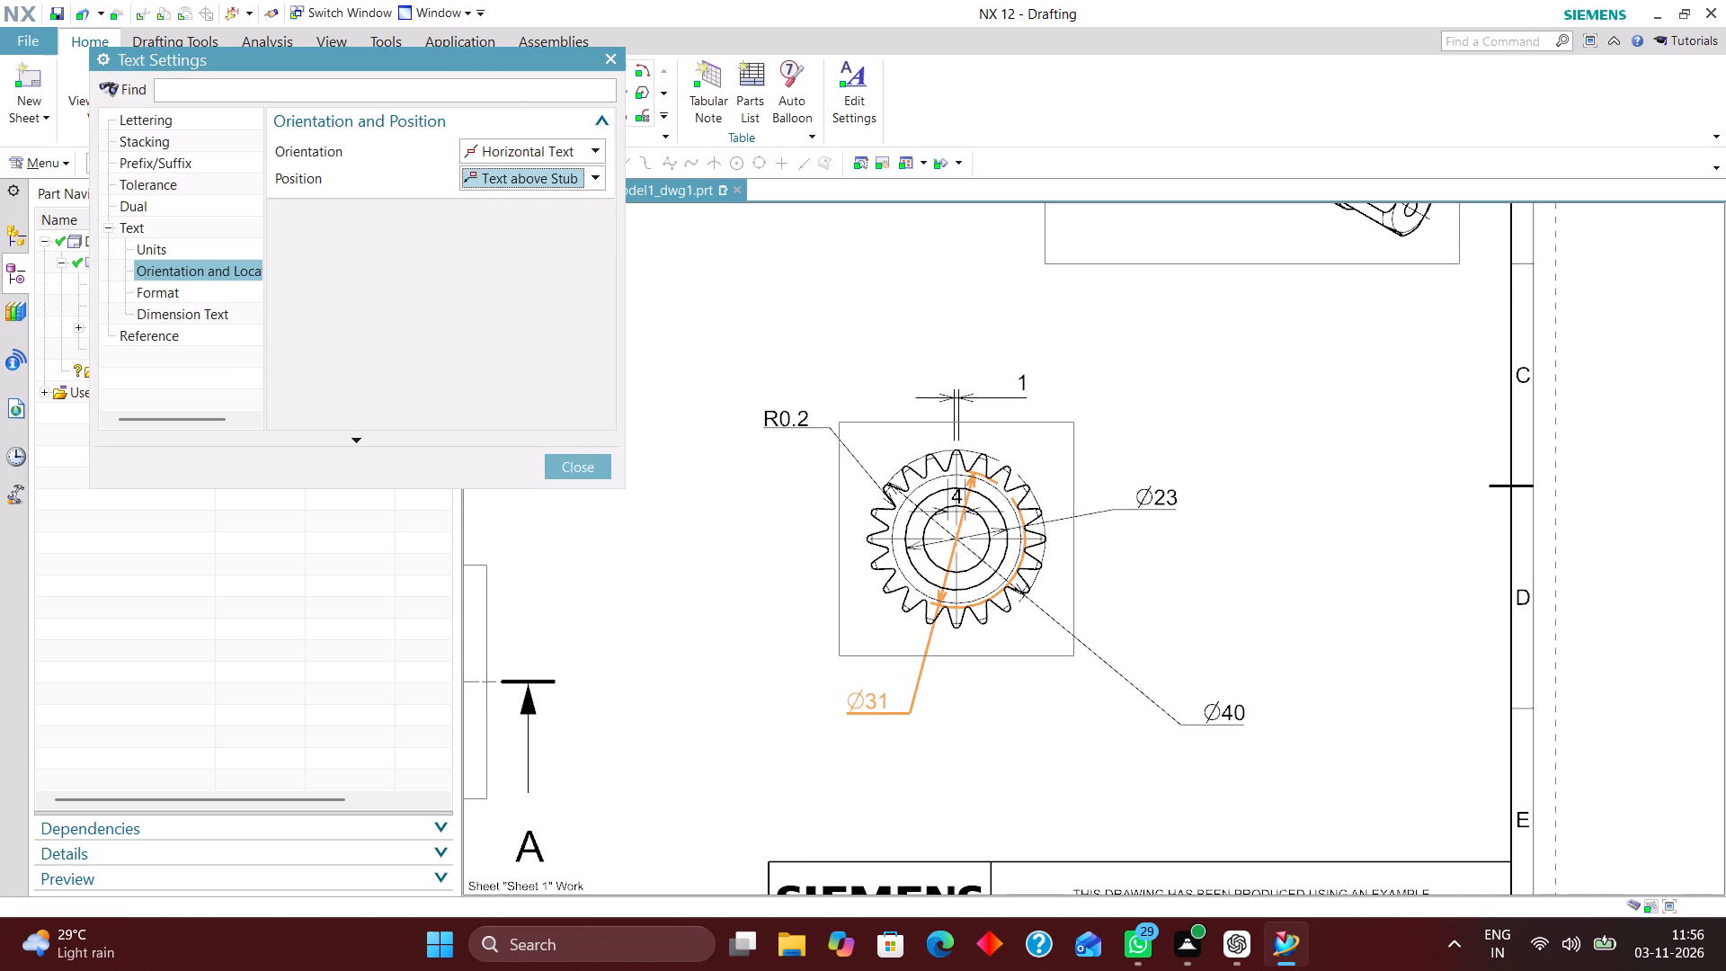
click(581, 468)
scroll(1040, 568, down, 2)
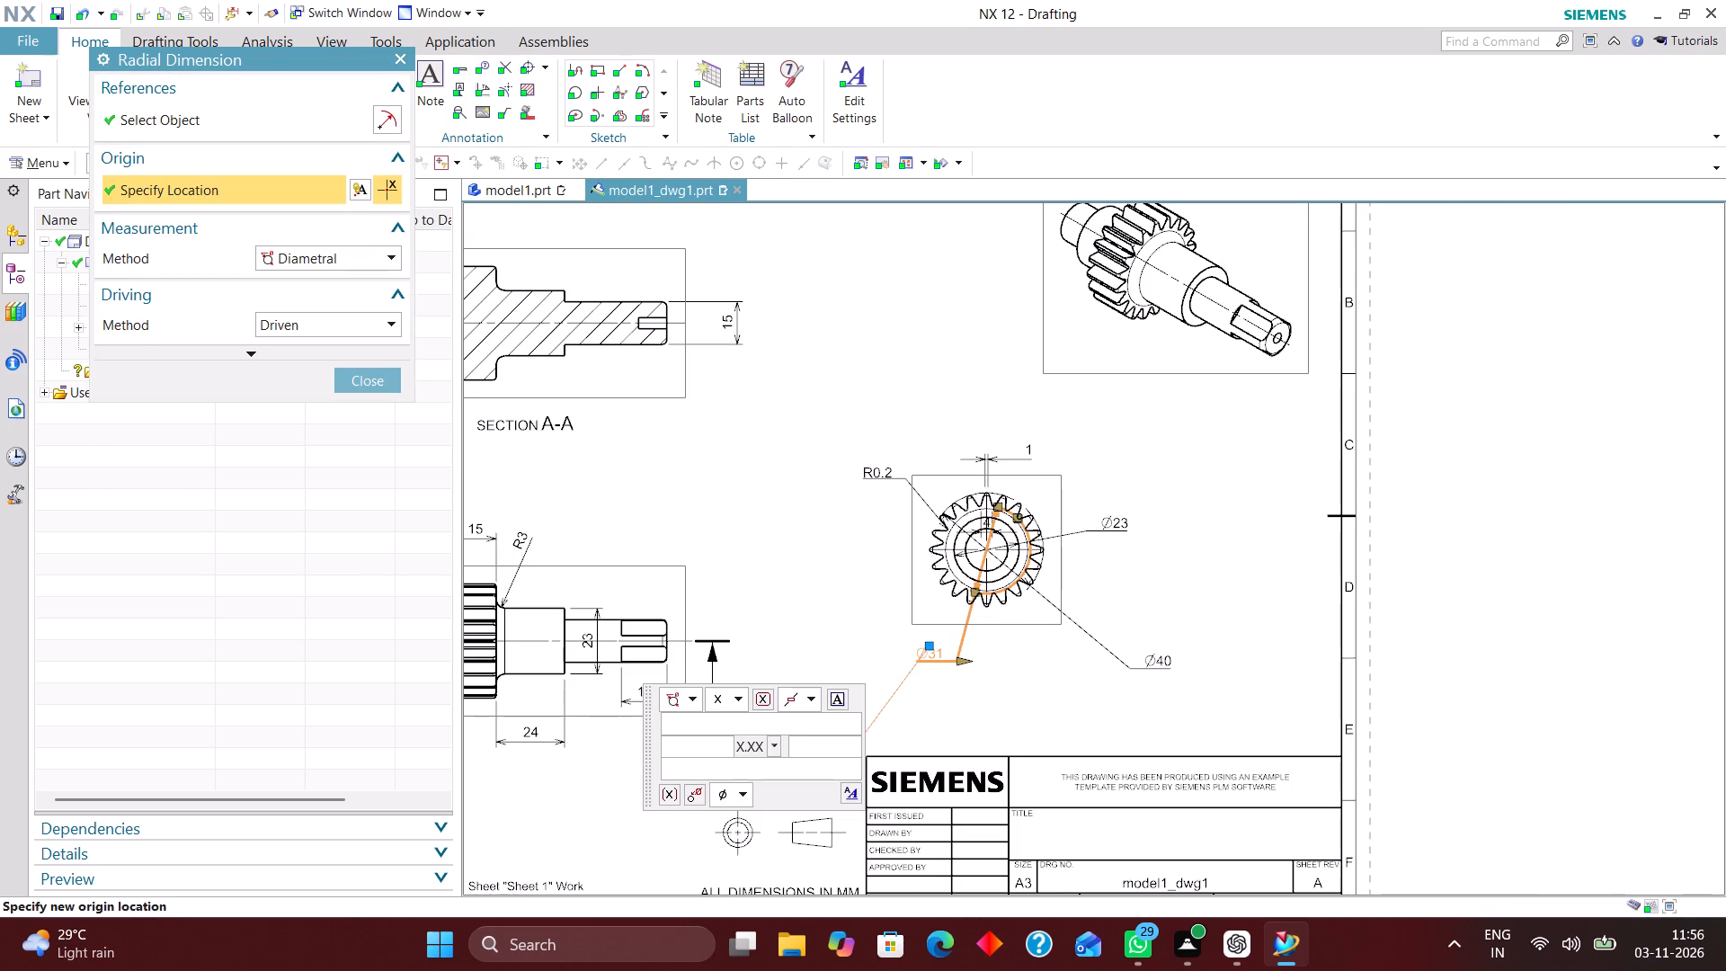
click(363, 382)
Reposition the gear view's diameter dimensions: Ø31 to the left of the gear, Ø40 below right, and Ø23 above right.
scroll(979, 595, up, 2)
drag(930, 695, 816, 648)
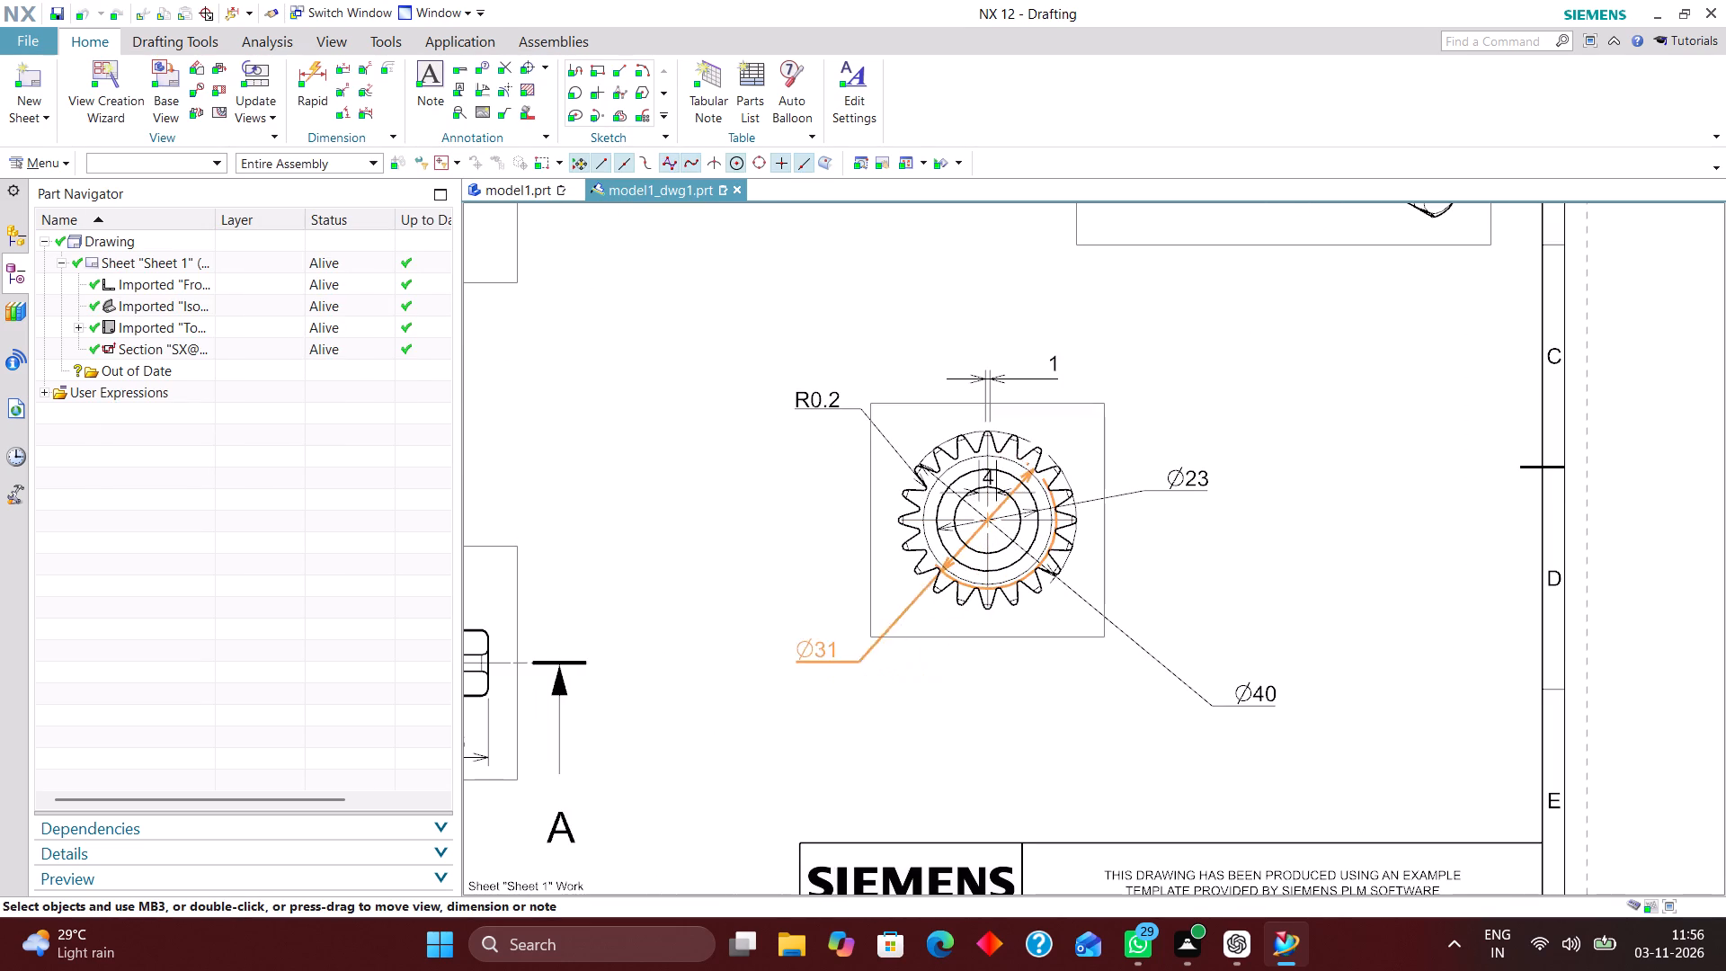
drag(816, 648, 787, 566)
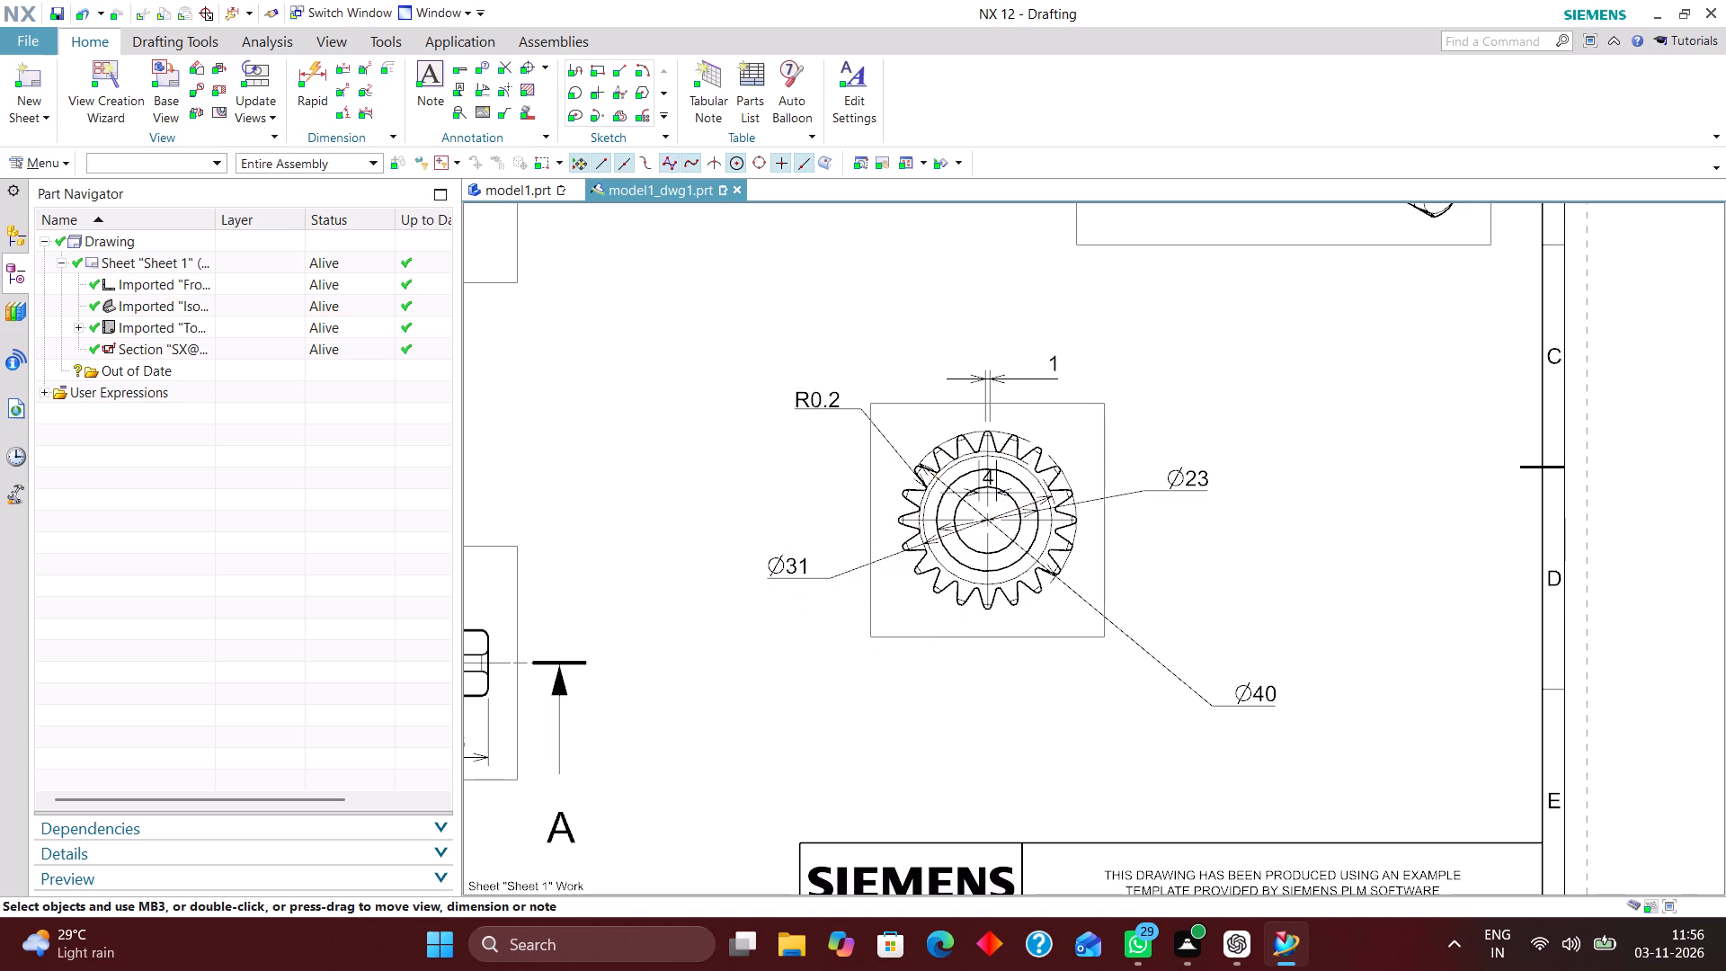
drag(1266, 698, 1162, 722)
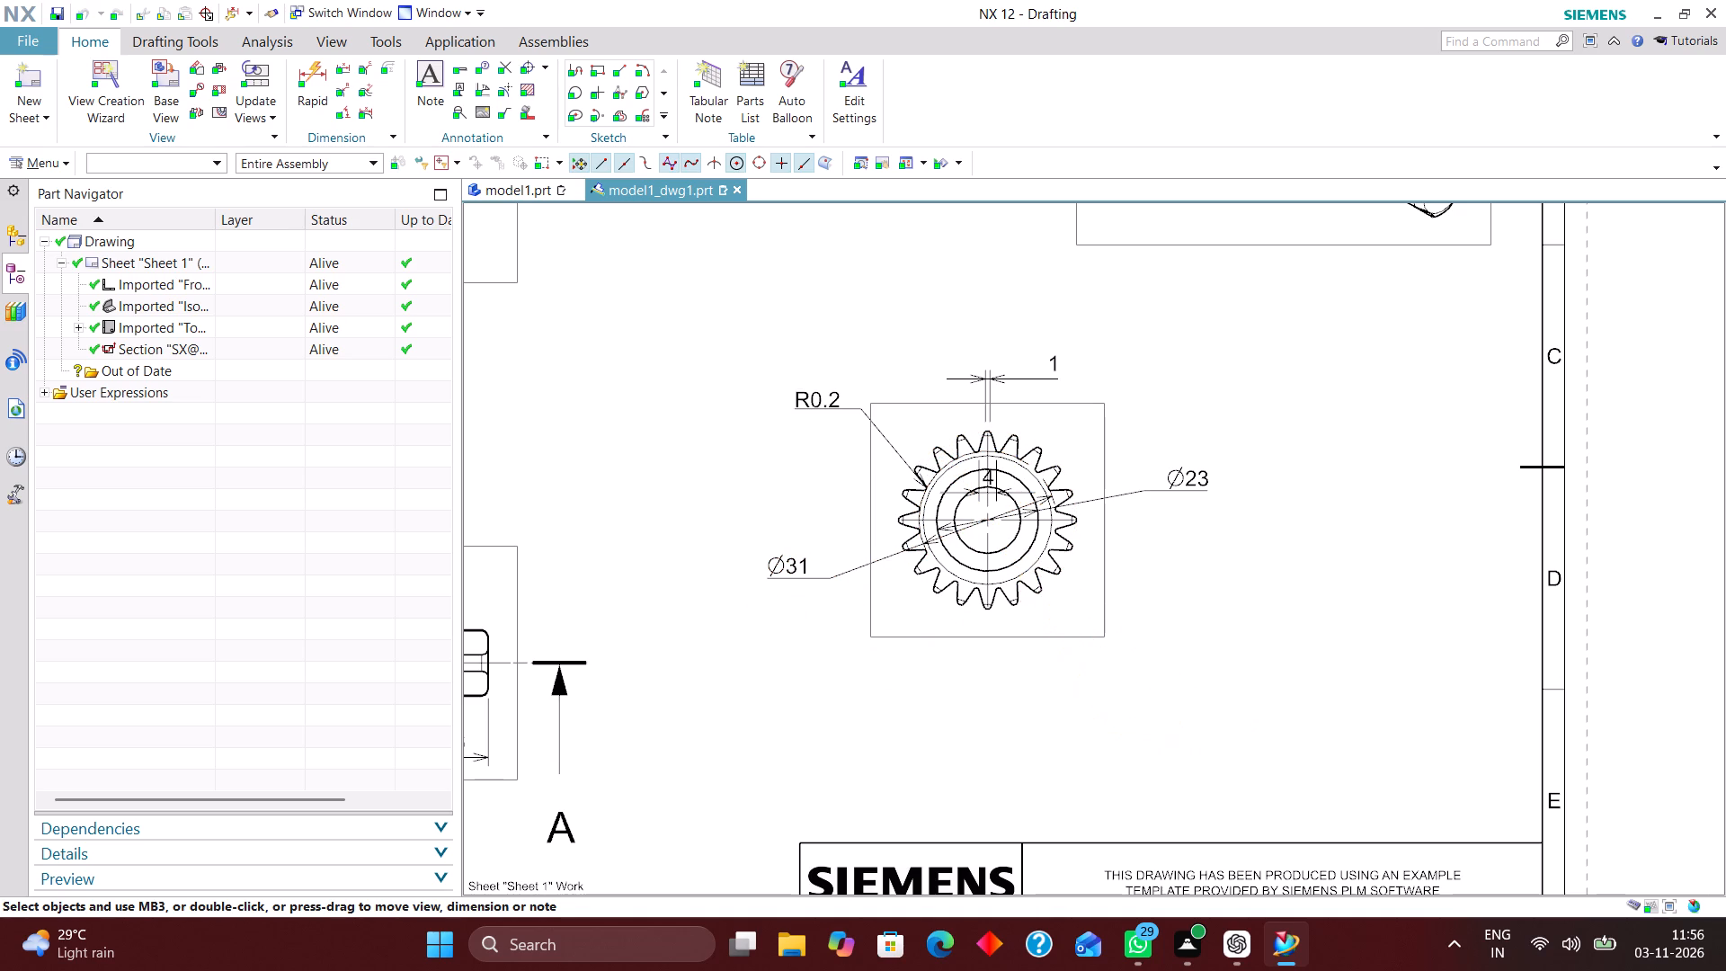
drag(1193, 477, 1092, 365)
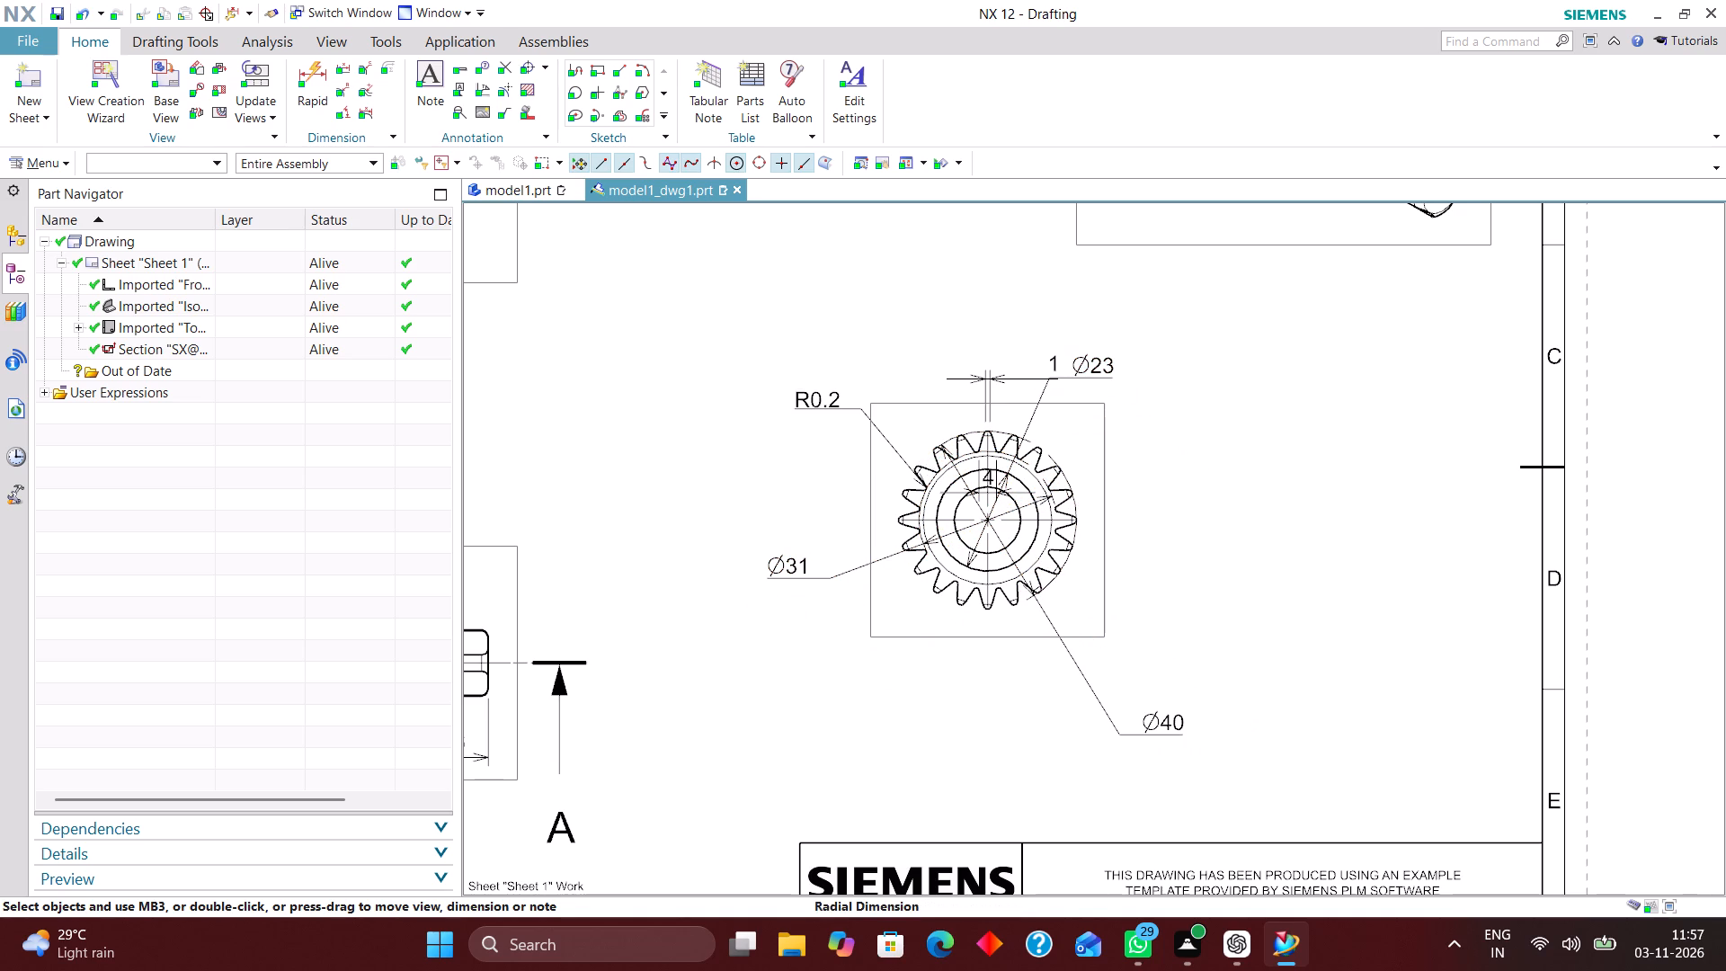
Move the 4 mm dimension out of the gear to above the view, and raise the 1 mm dimension beneath it.
scroll(956, 501, up, 1)
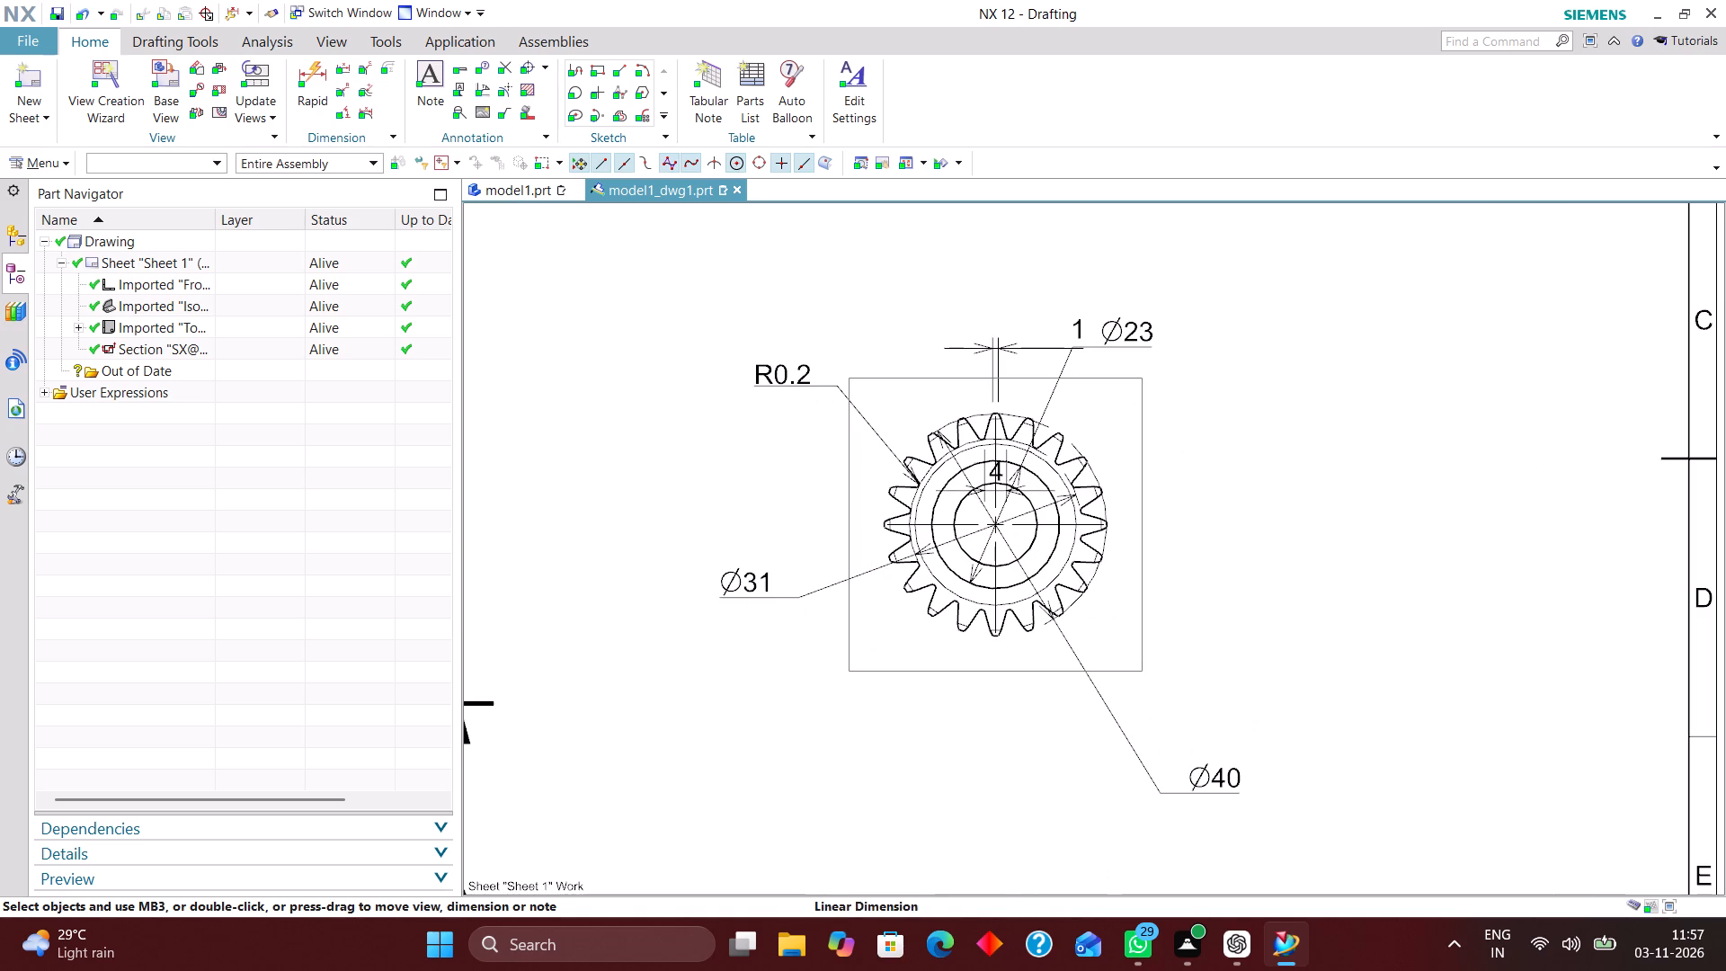
drag(992, 476, 982, 236)
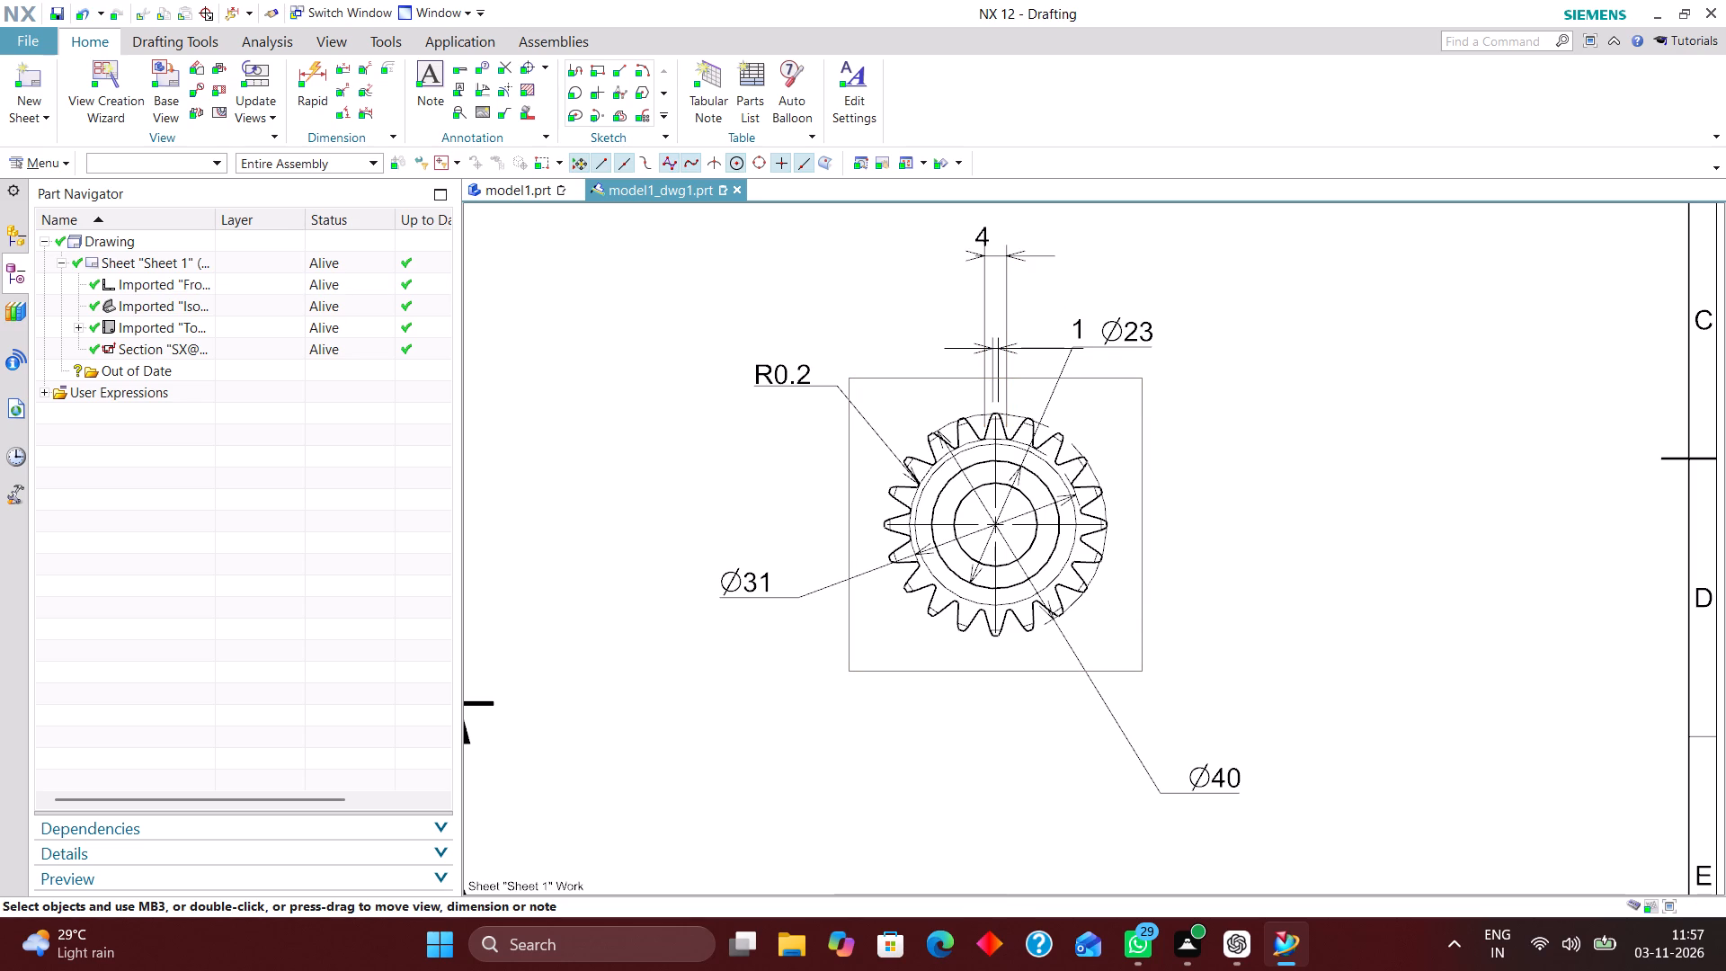
drag(1080, 324, 1076, 312)
drag(1072, 301, 1066, 278)
Examine the whole drawing sheet to review the views and the placement of their dimensions.
scroll(1097, 355, down, 2)
scroll(1116, 500, up, 2)
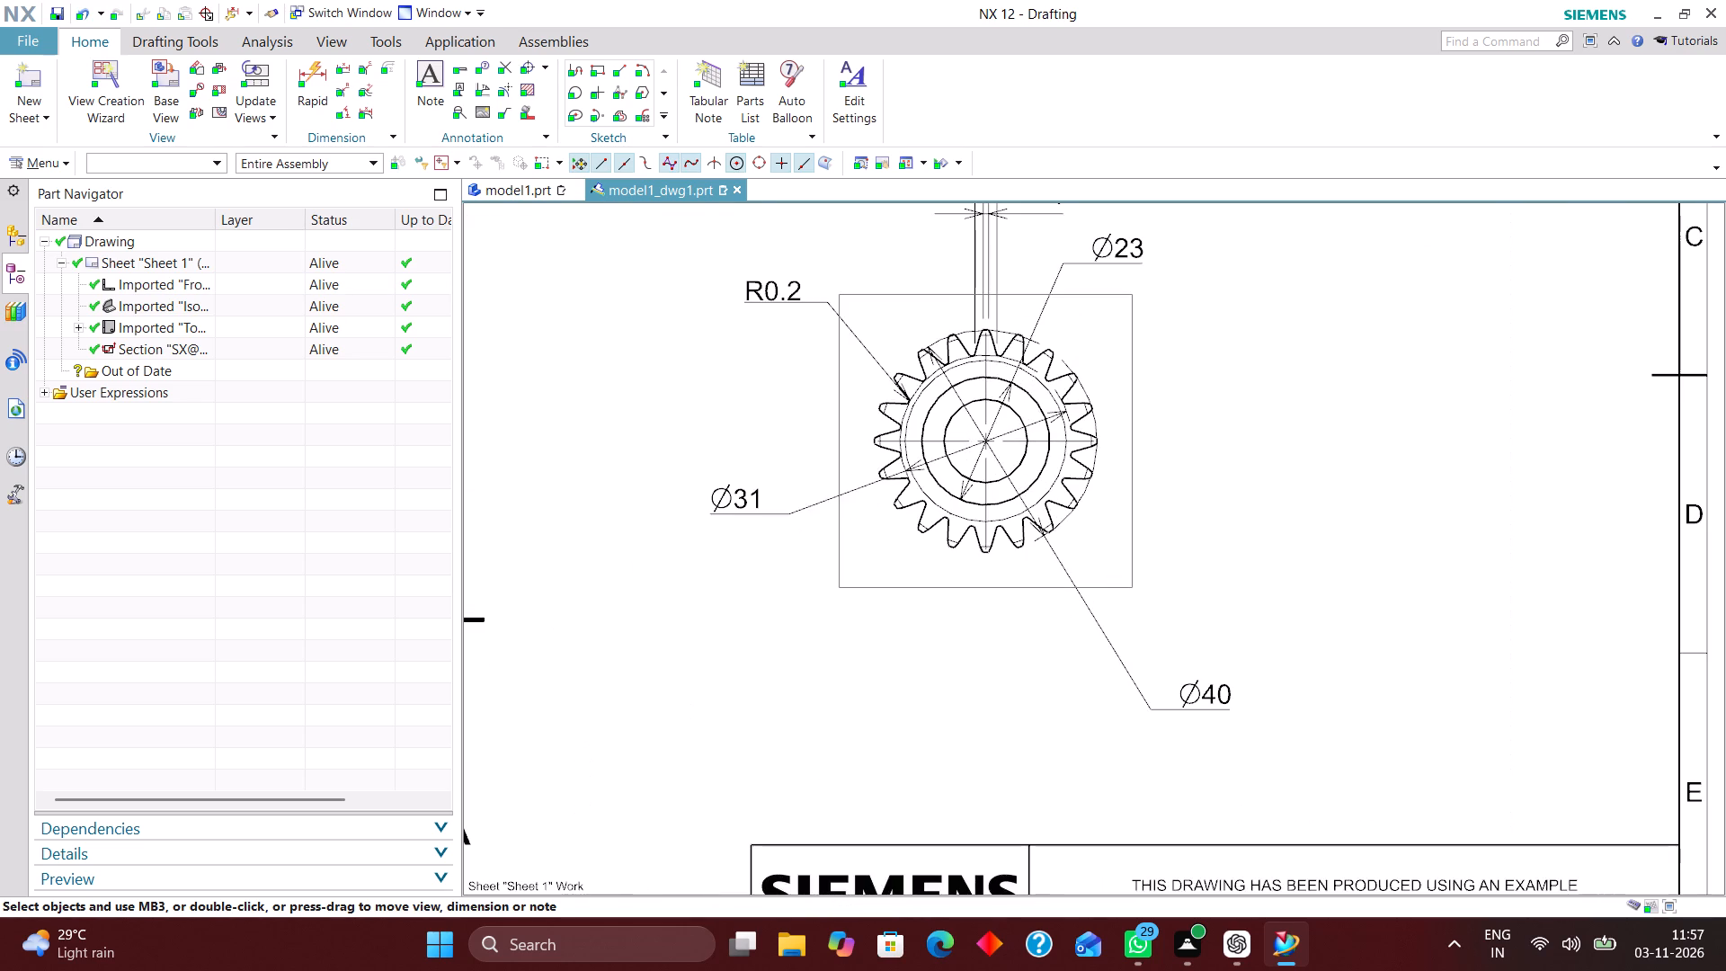
scroll(1243, 589, down, 2)
scroll(1146, 687, up, 2)
scroll(1230, 628, down, 4)
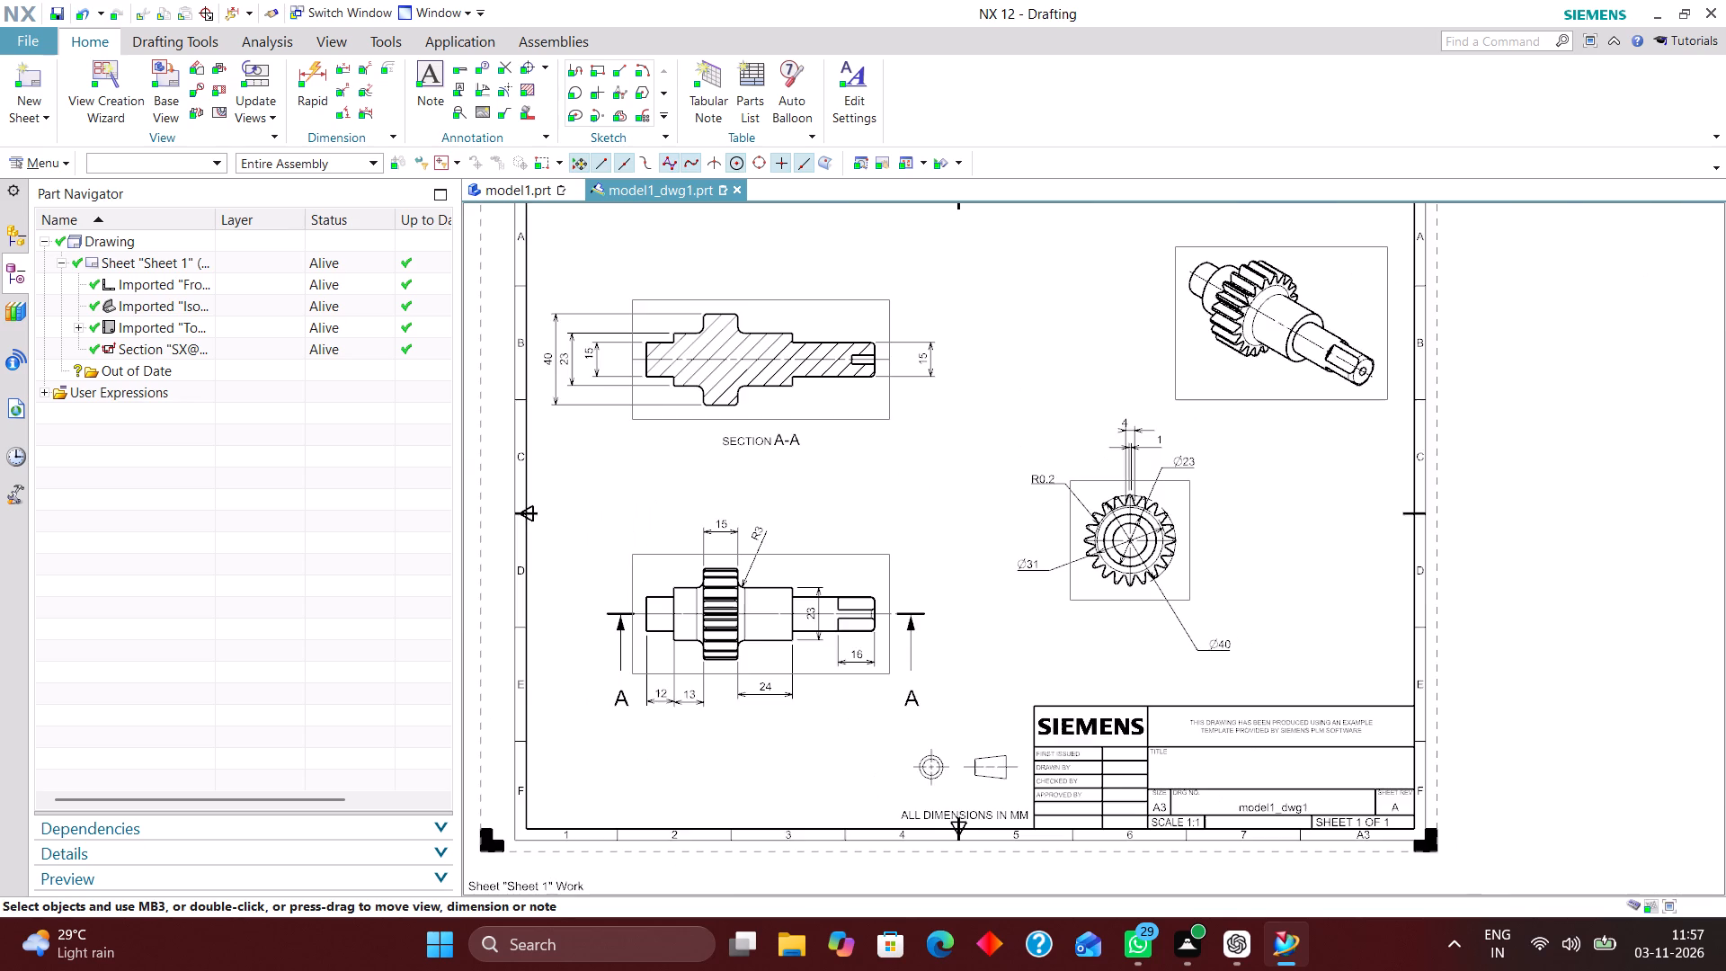
scroll(1005, 612, up, 2)
scroll(1043, 611, down, 3)
scroll(1040, 602, up, 2)
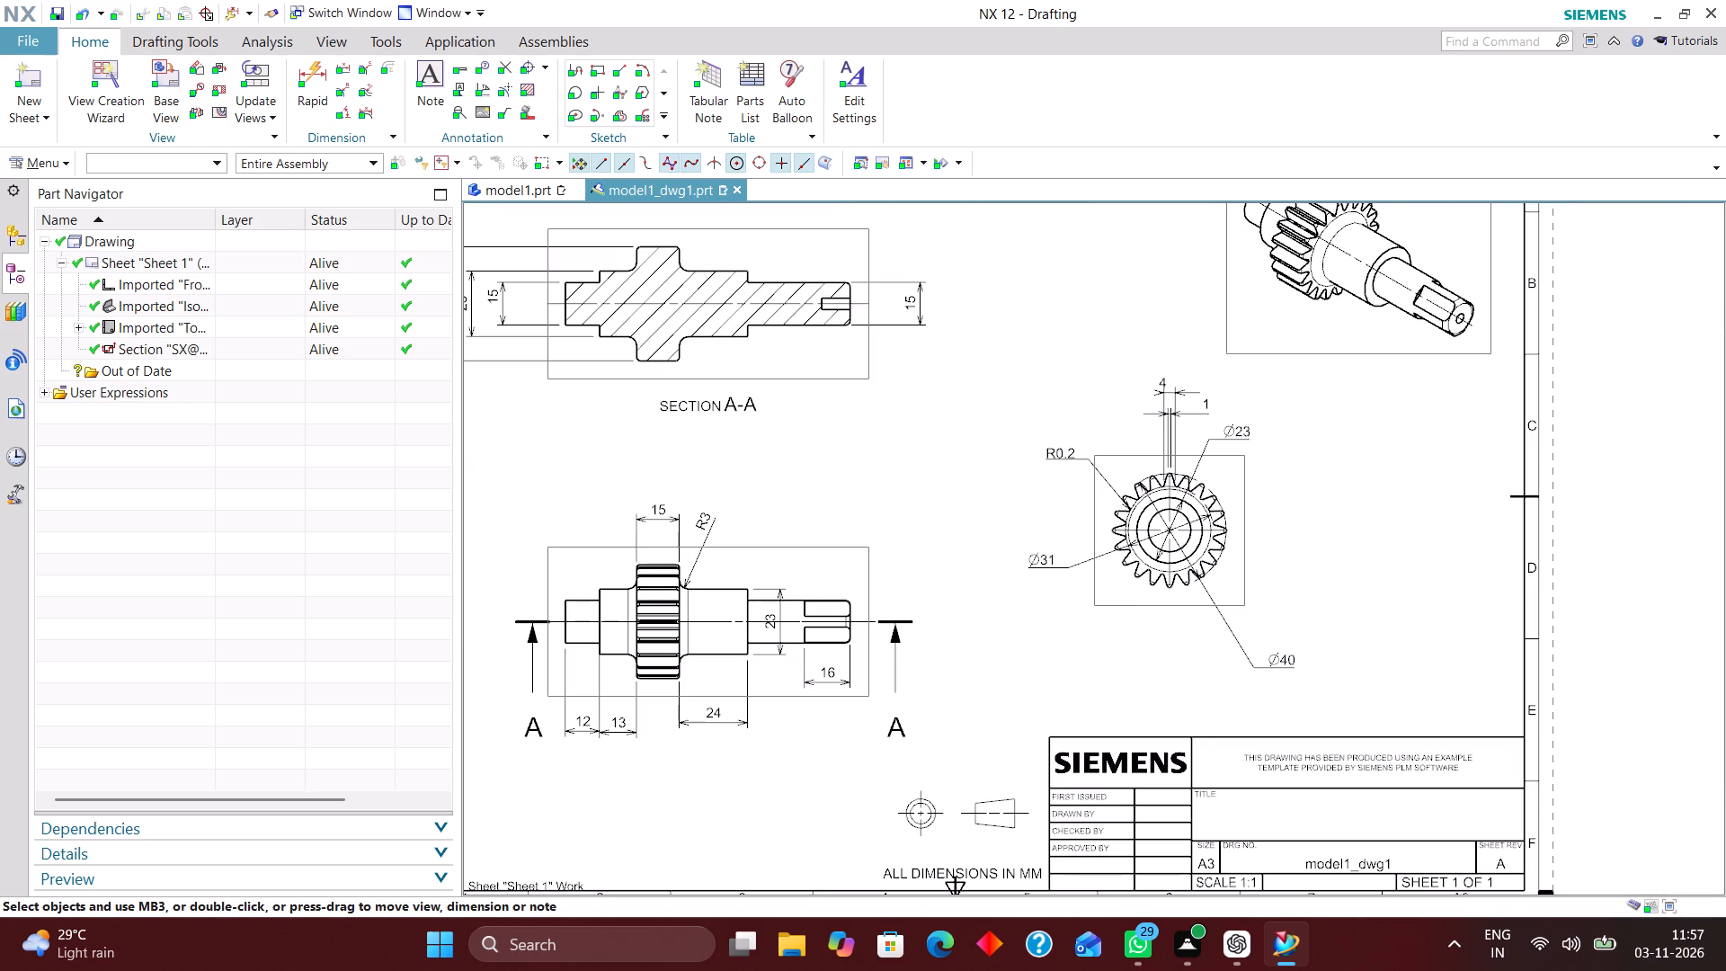
right_drag(1026, 409, 959, 506)
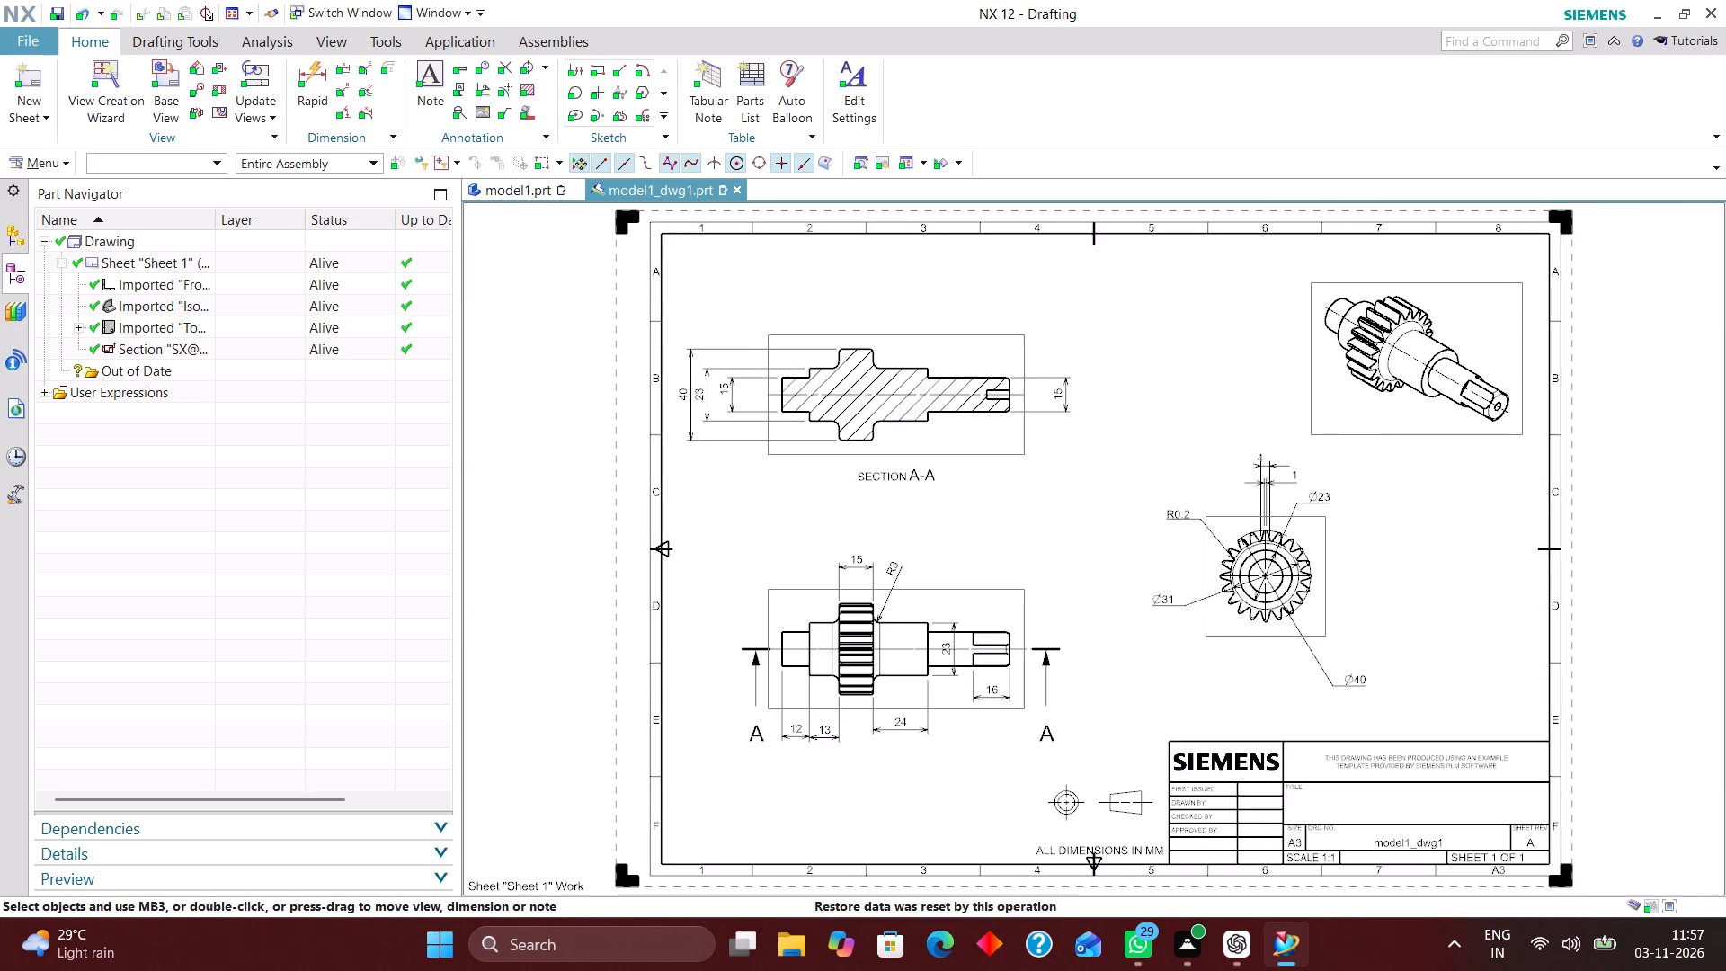
Add a Rapid Dimension for the shaft's overall length in section A-A, placed below the section label.
click(315, 79)
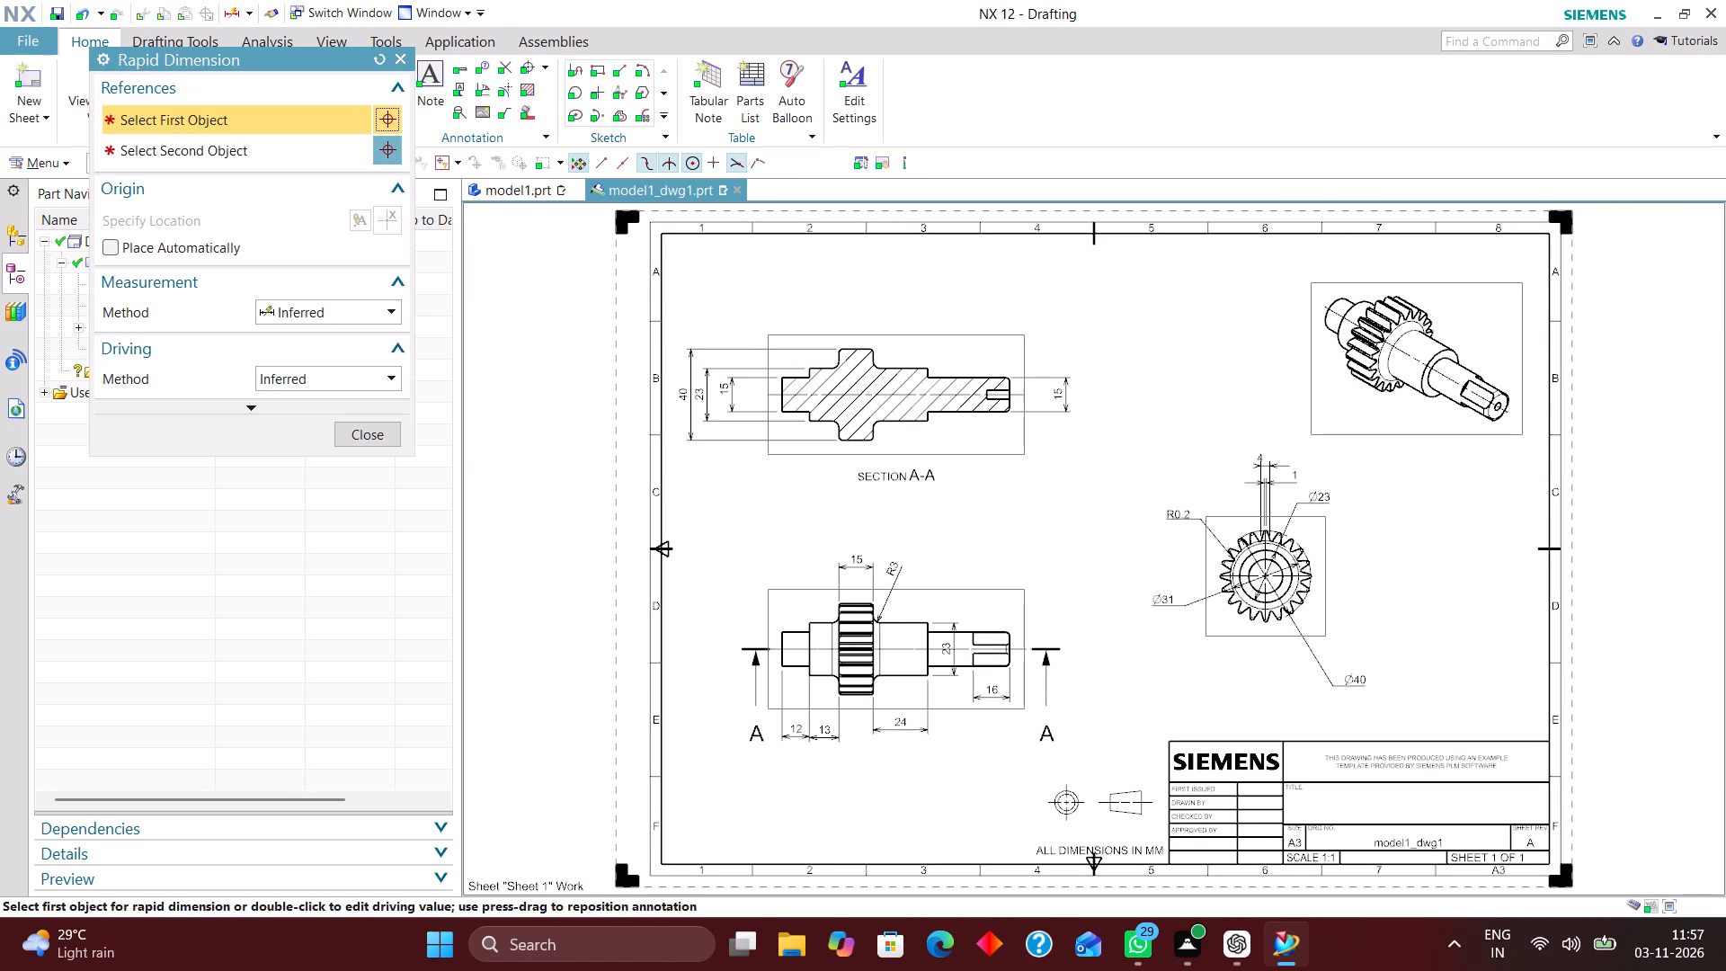
scroll(761, 416, up, 4)
click(796, 396)
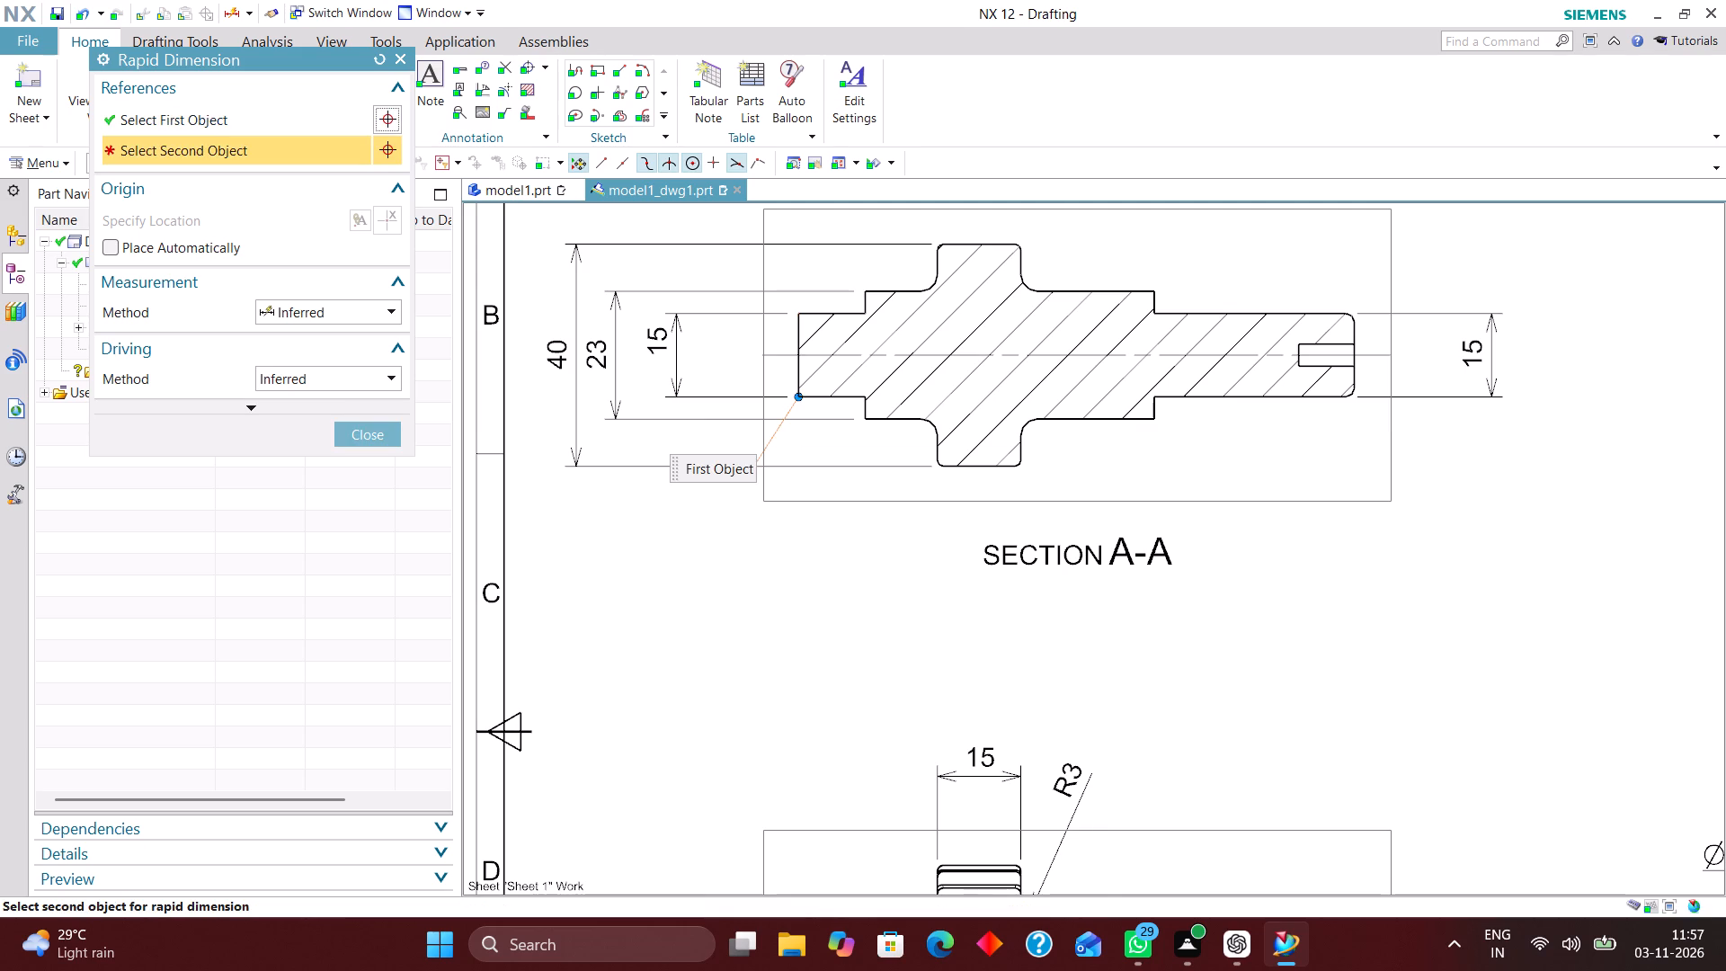
click(1355, 382)
click(1081, 626)
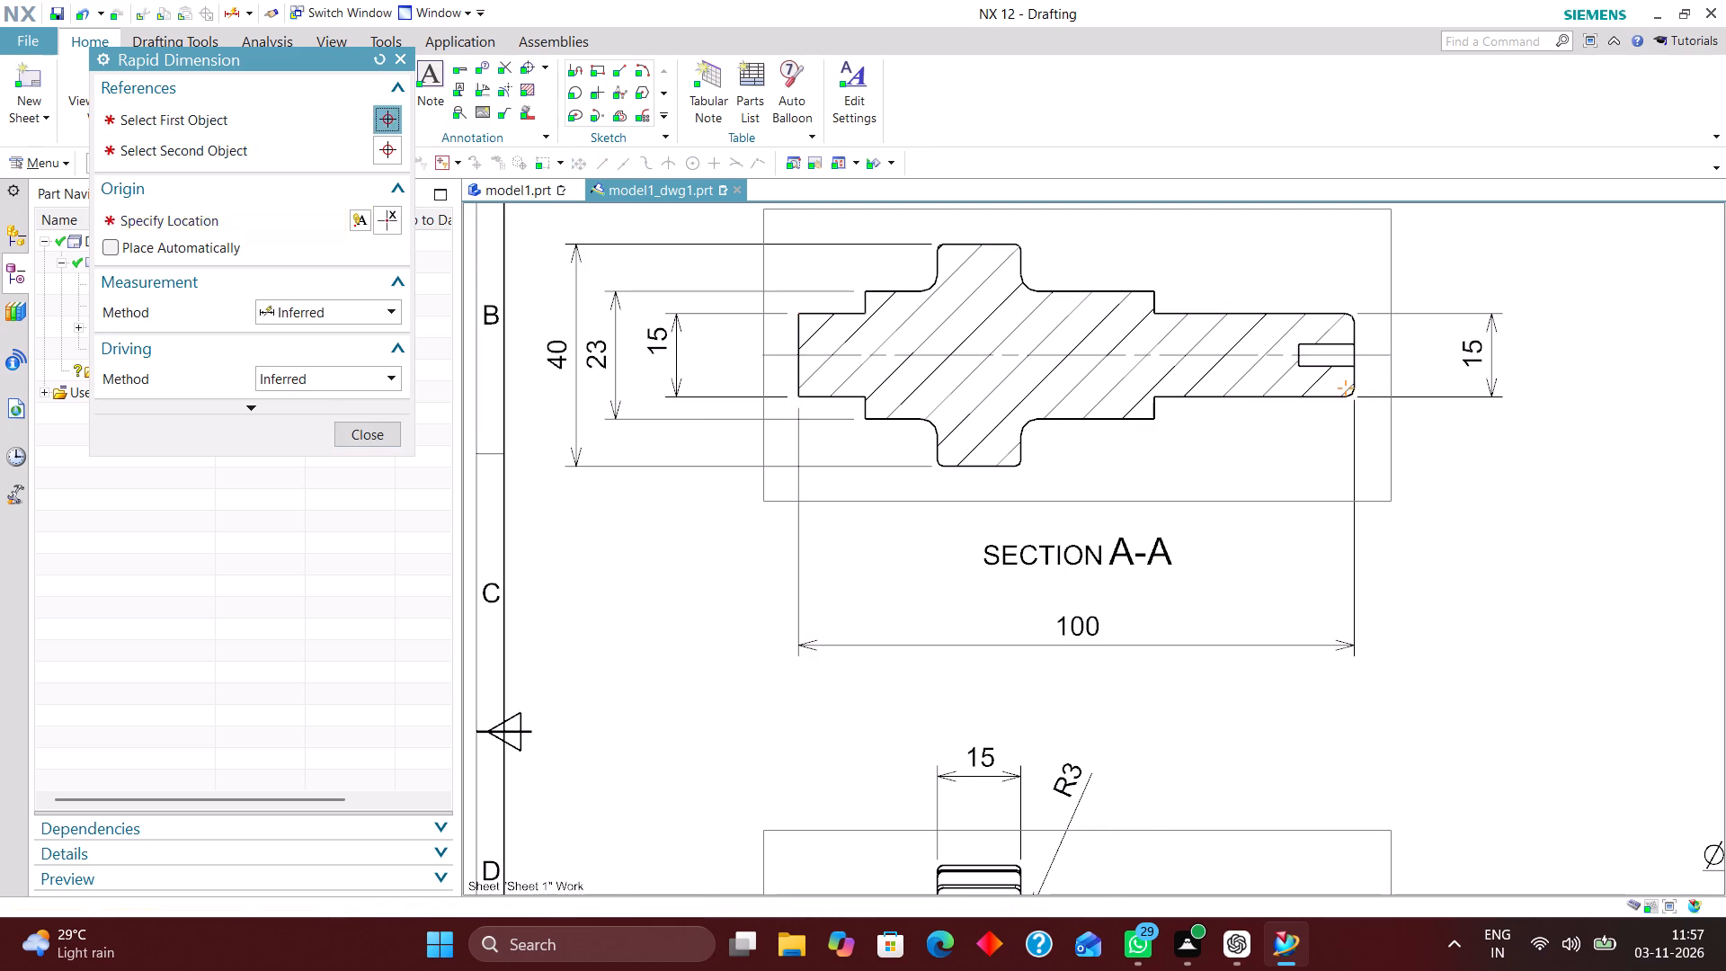
Add a Rapid Dimension for the length of the slotted end section in section A-A, placed just above the overall length dimension.
scroll(977, 601, down, 3)
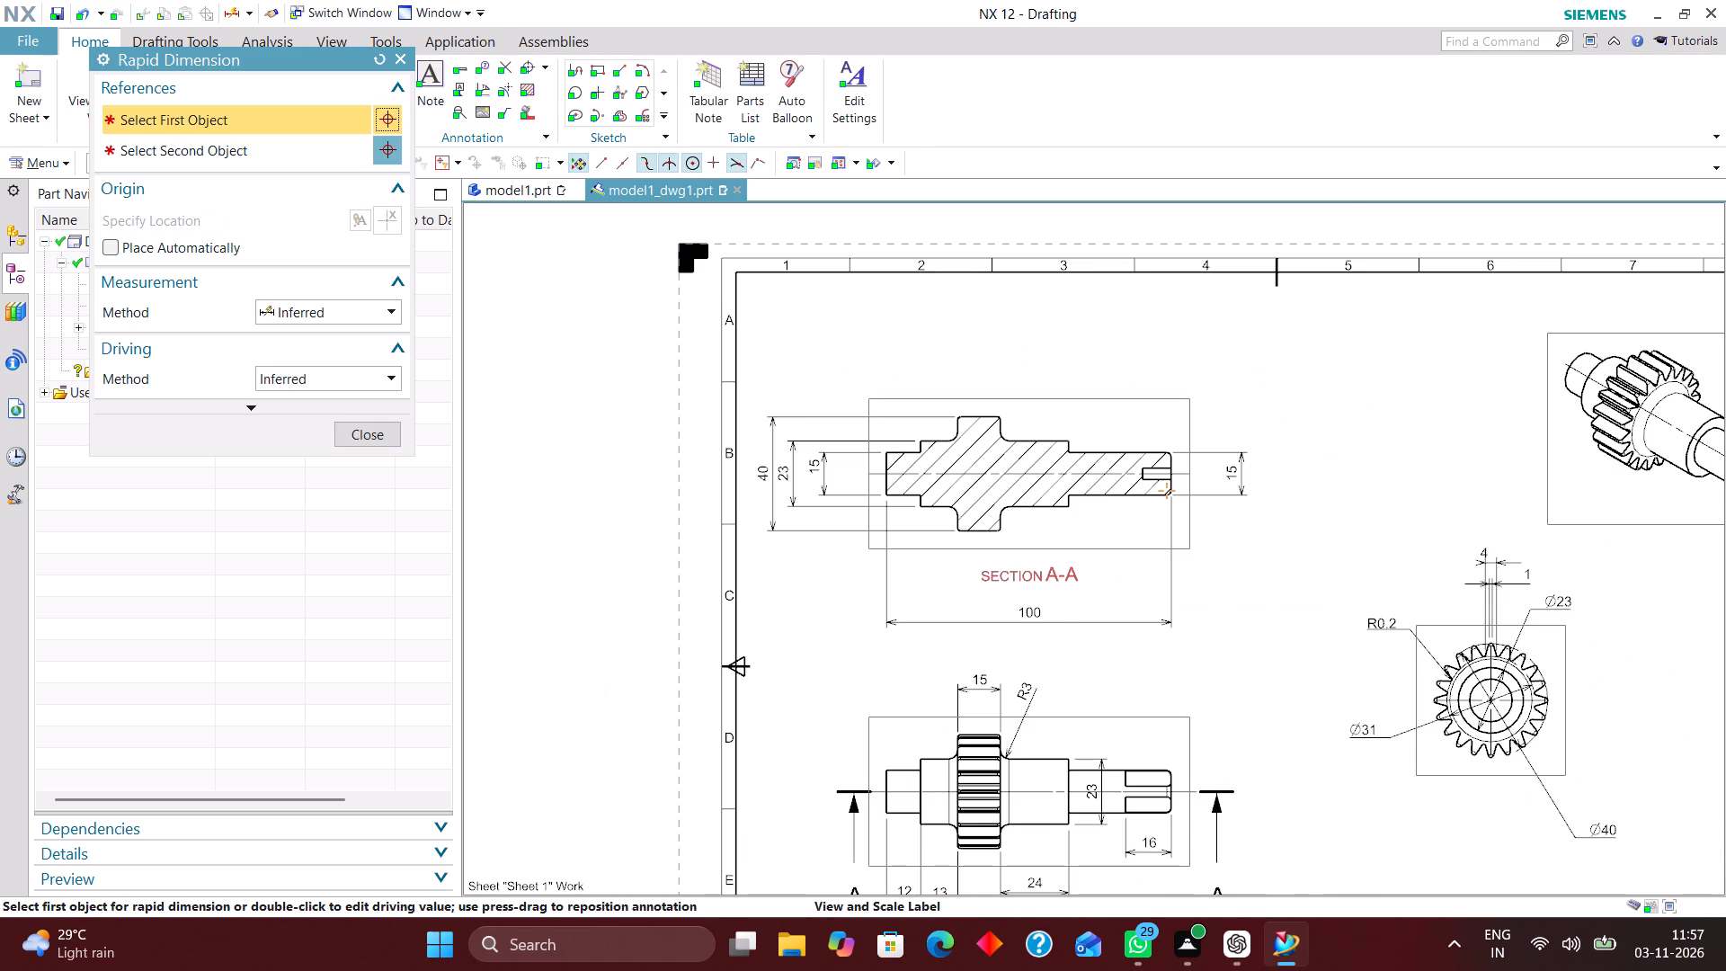
scroll(1107, 535, up, 6)
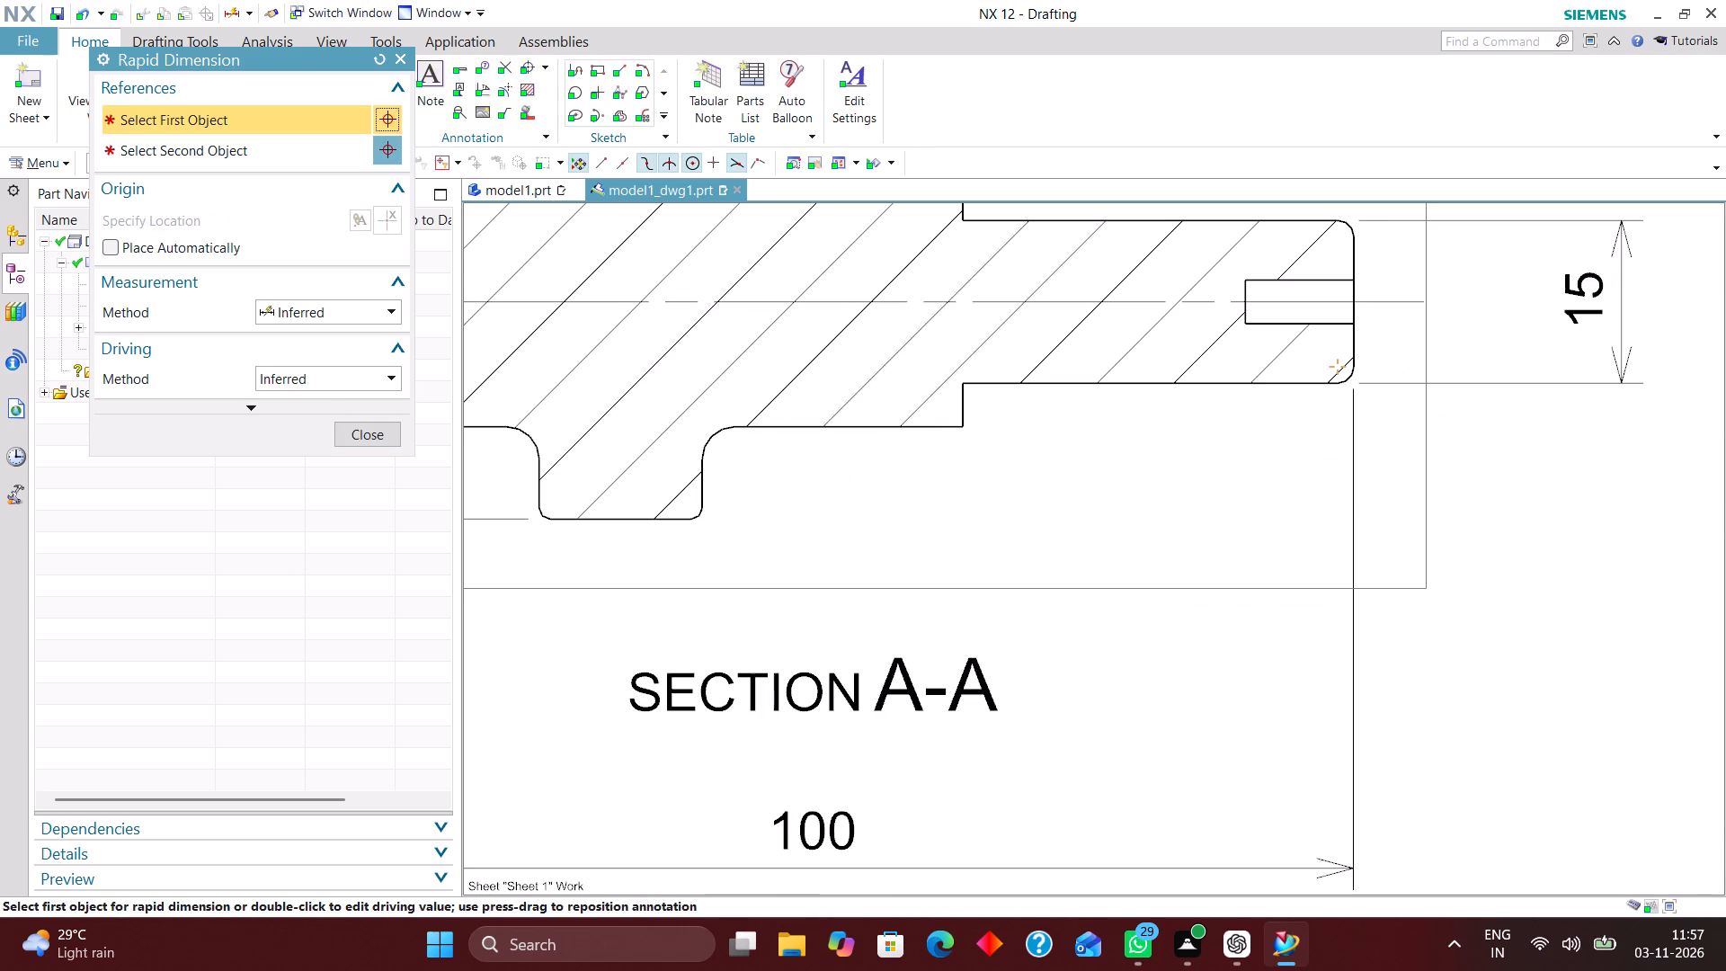
click(965, 433)
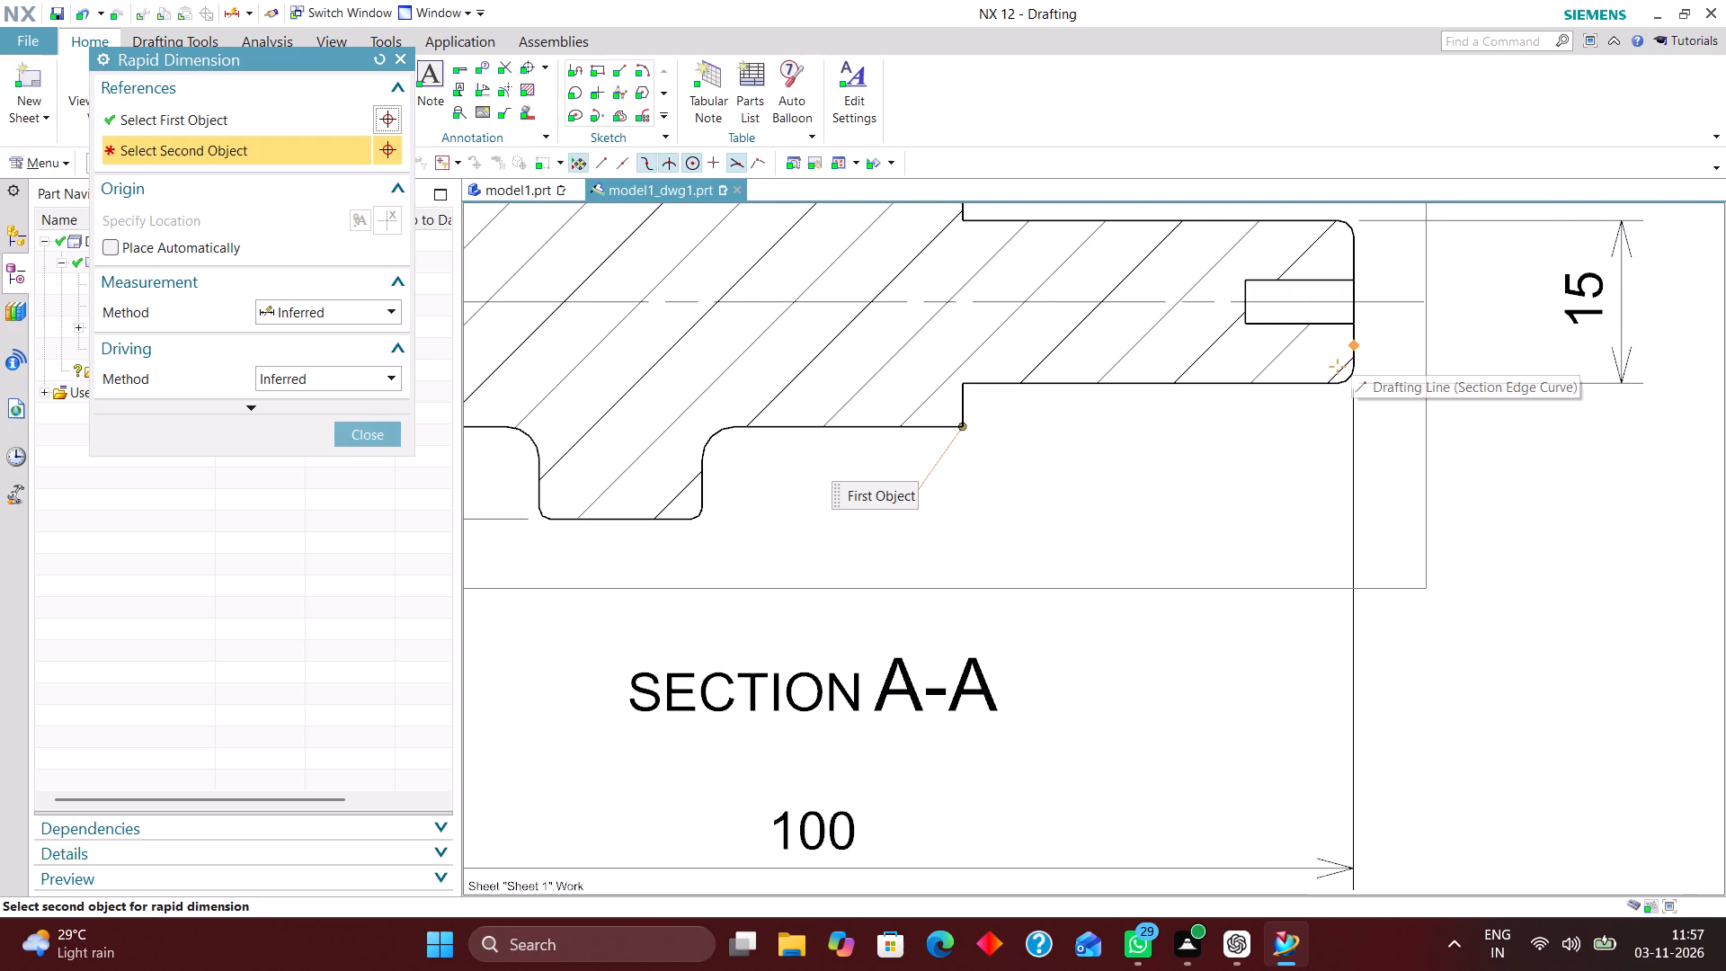
click(1355, 363)
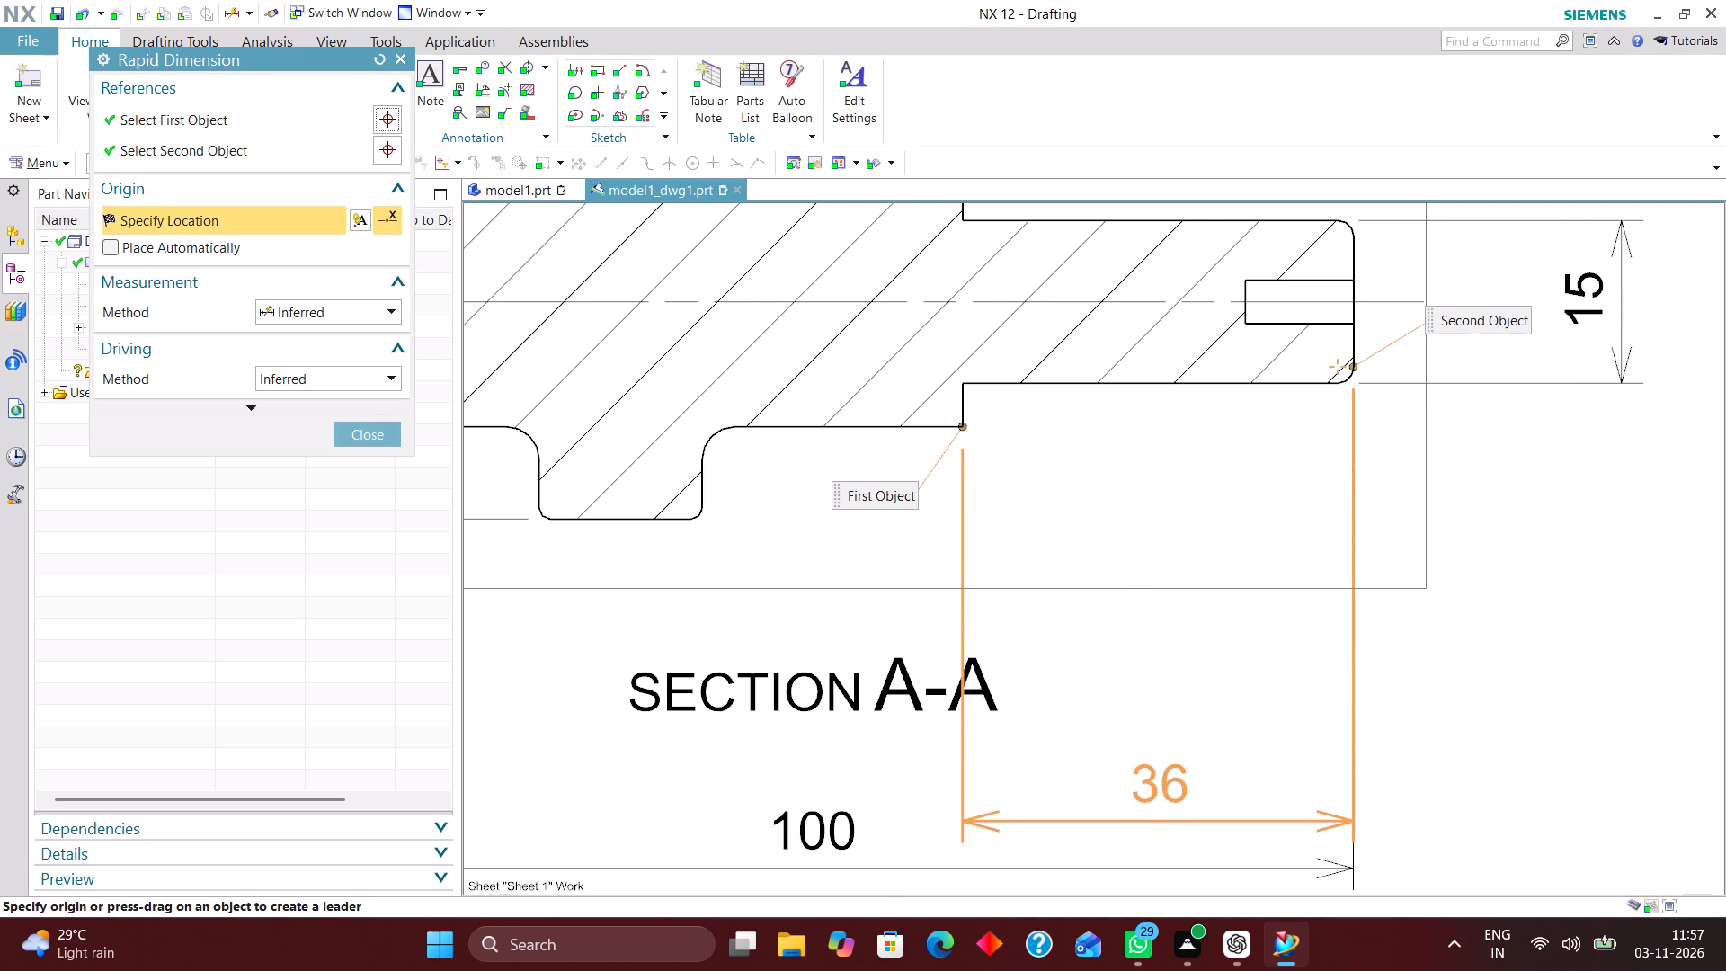
click(1184, 748)
Finish dimensioning and examine the whole sheet to check the views and their dimensions.
scroll(1237, 583, down, 4)
scroll(1166, 606, down, 2)
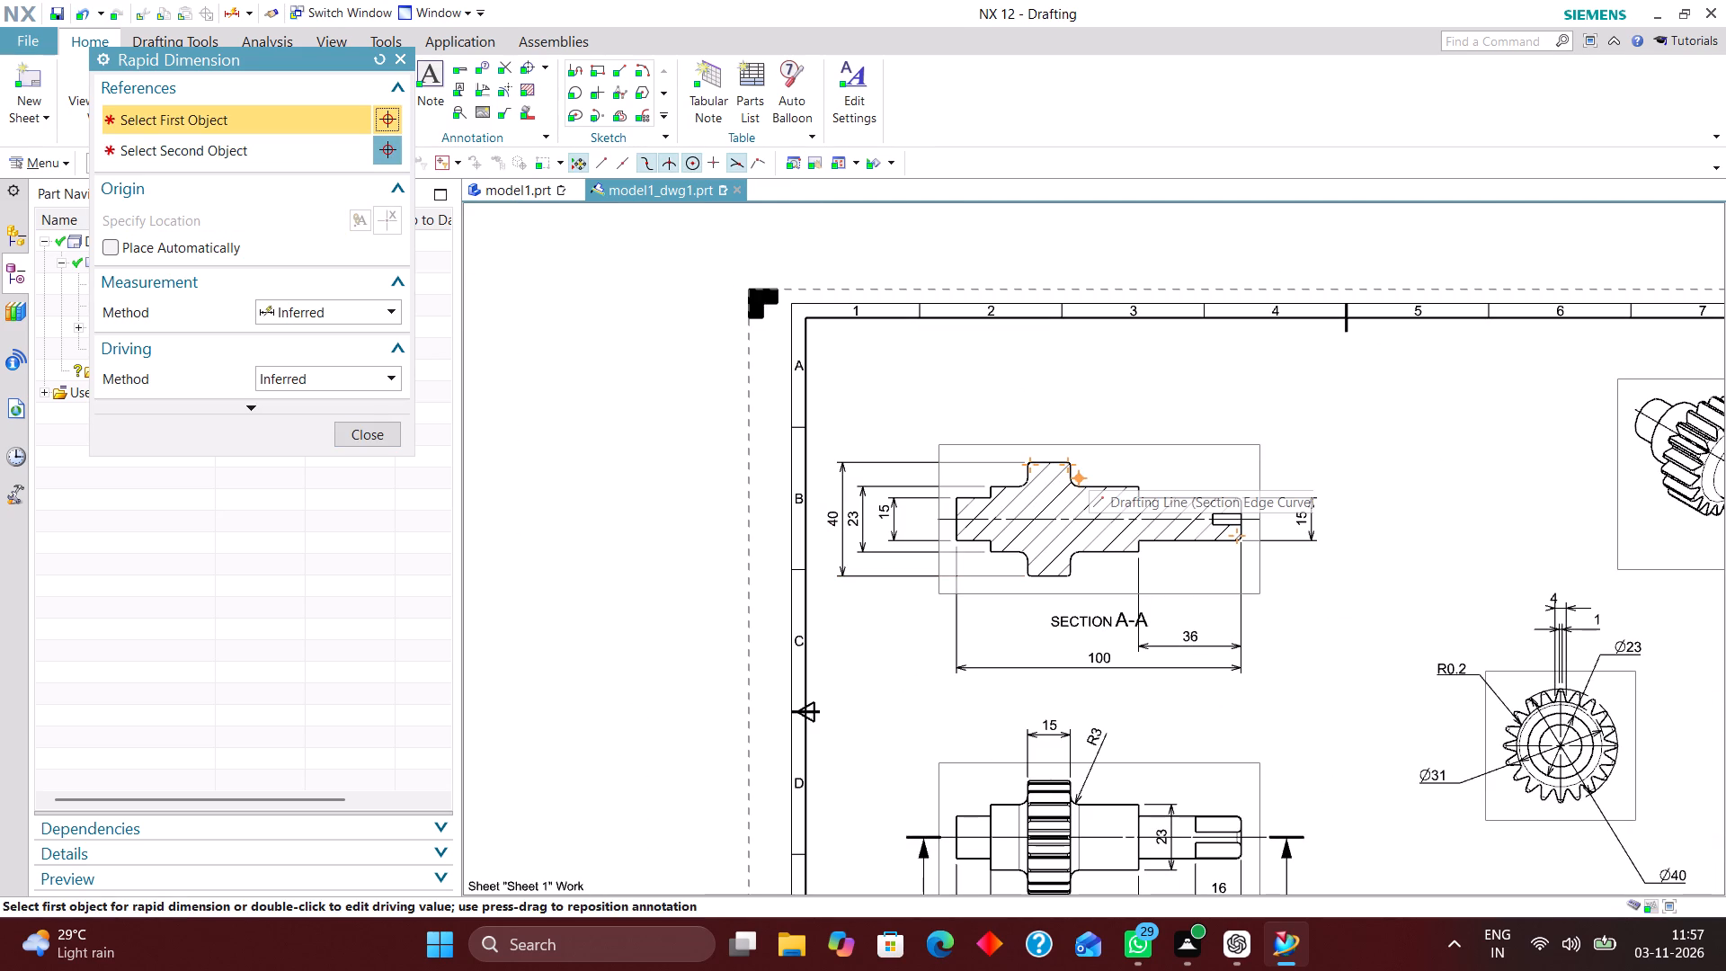
scroll(1050, 439, up, 1)
scroll(959, 414, down, 3)
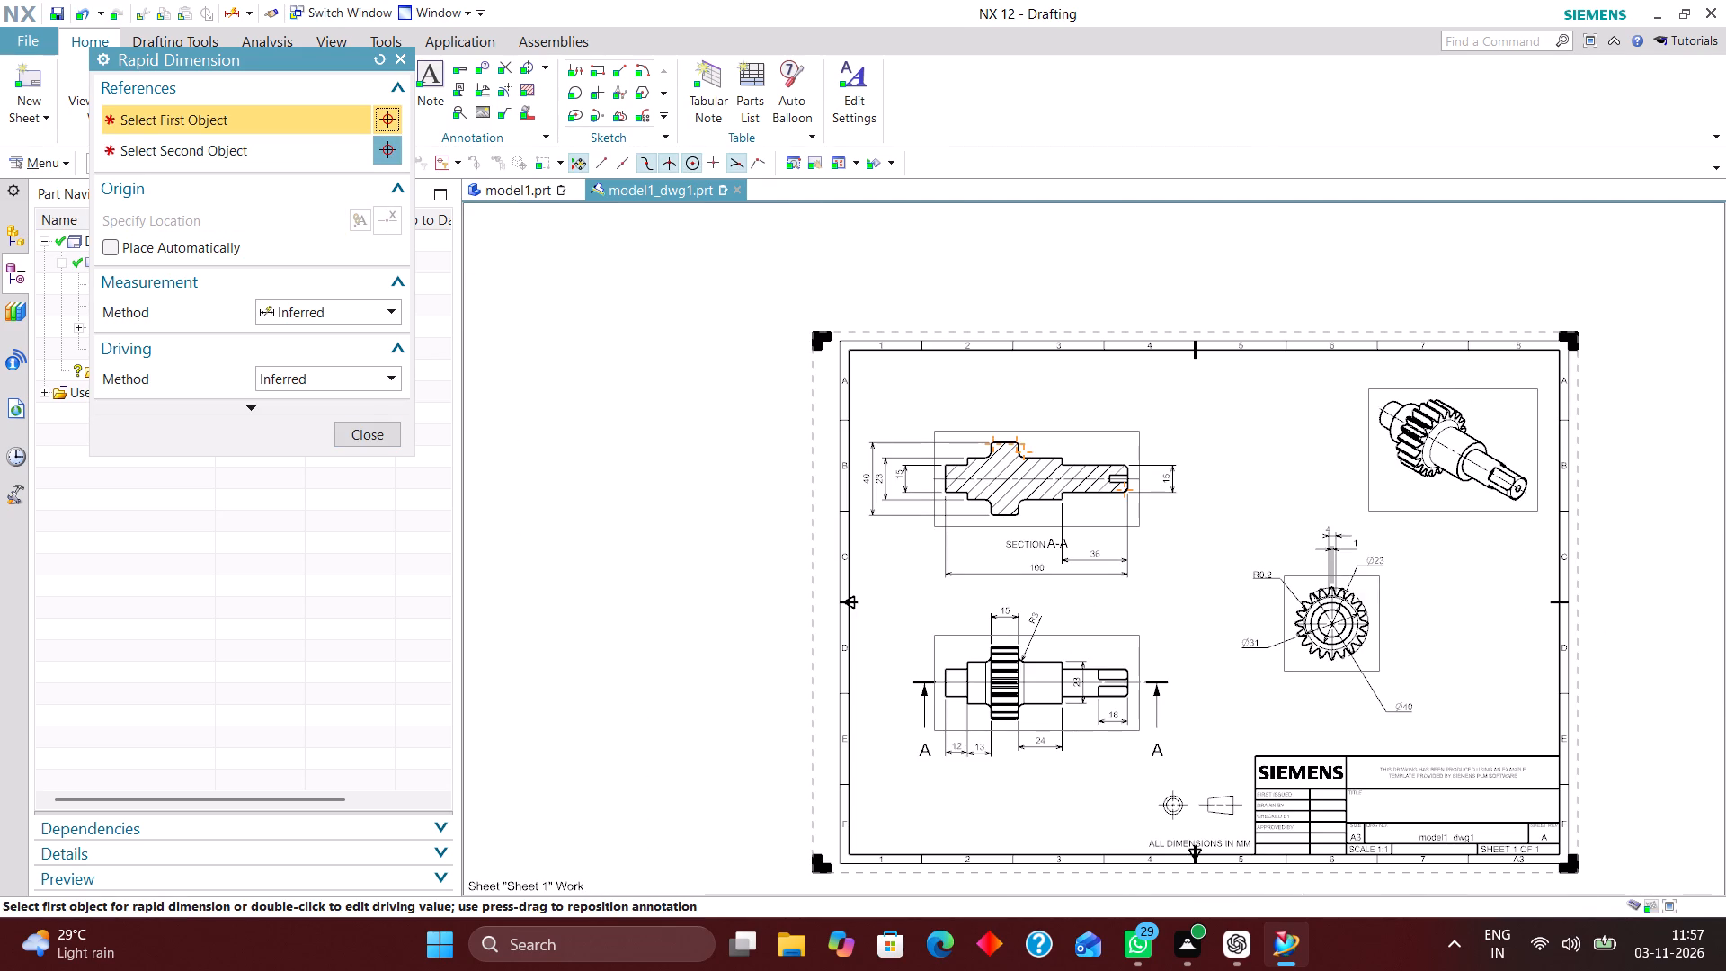
scroll(1370, 597, up, 5)
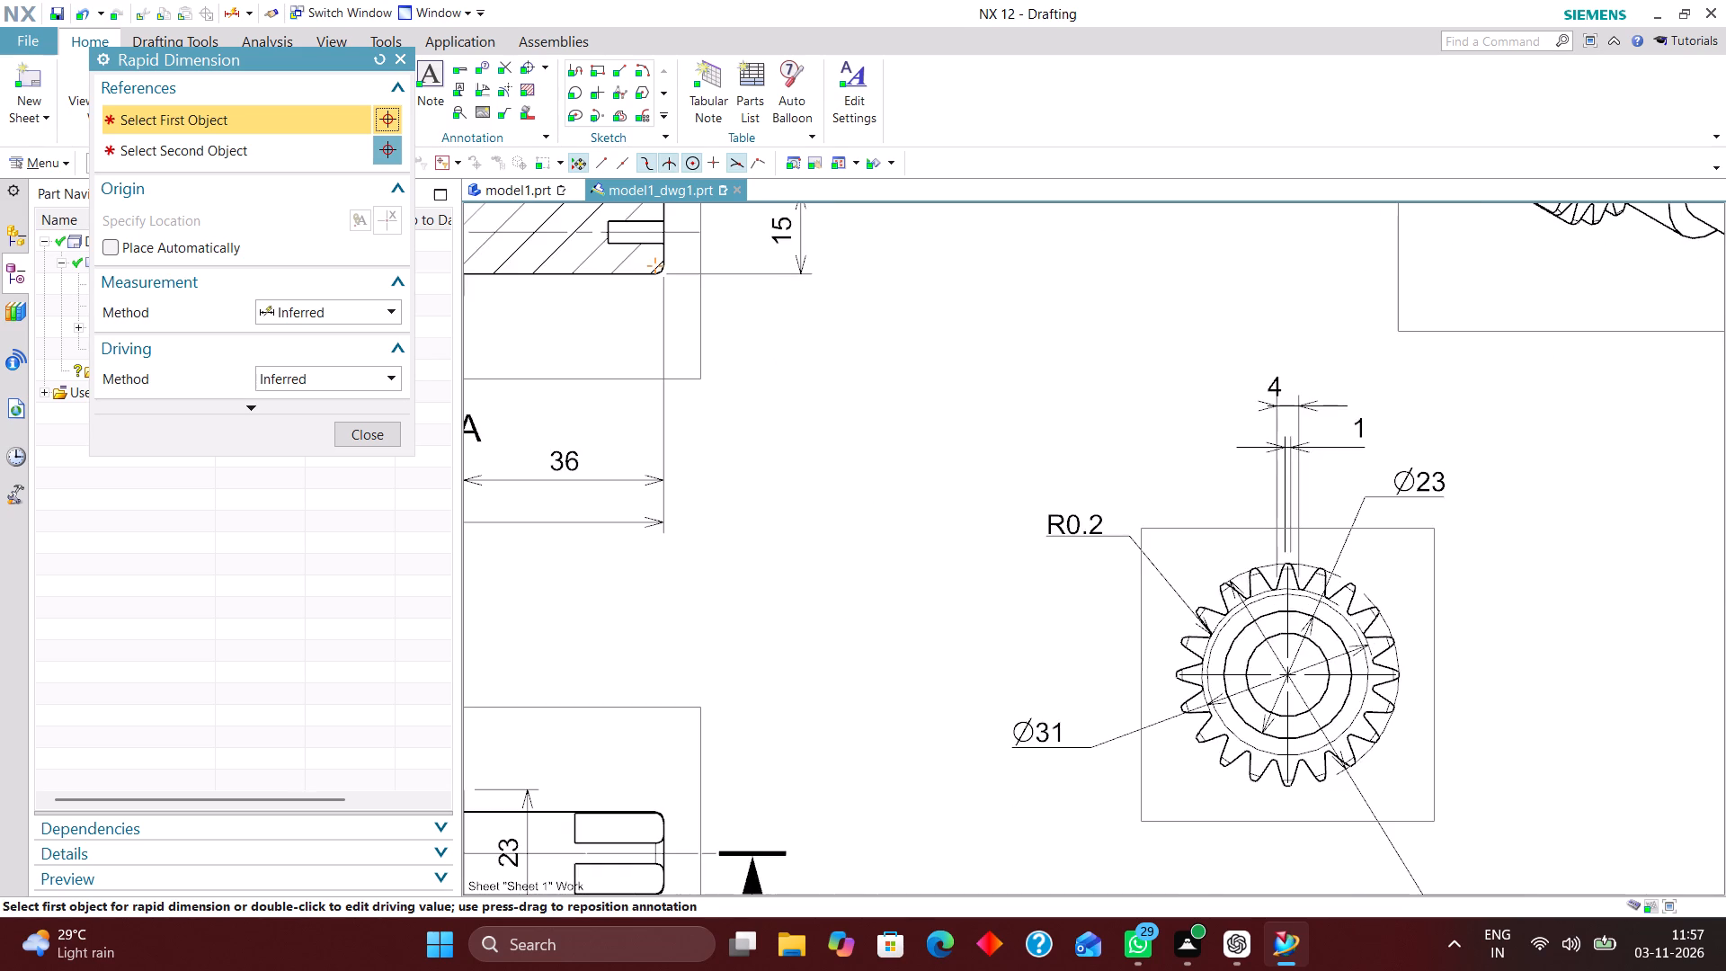
scroll(1259, 551, down, 3)
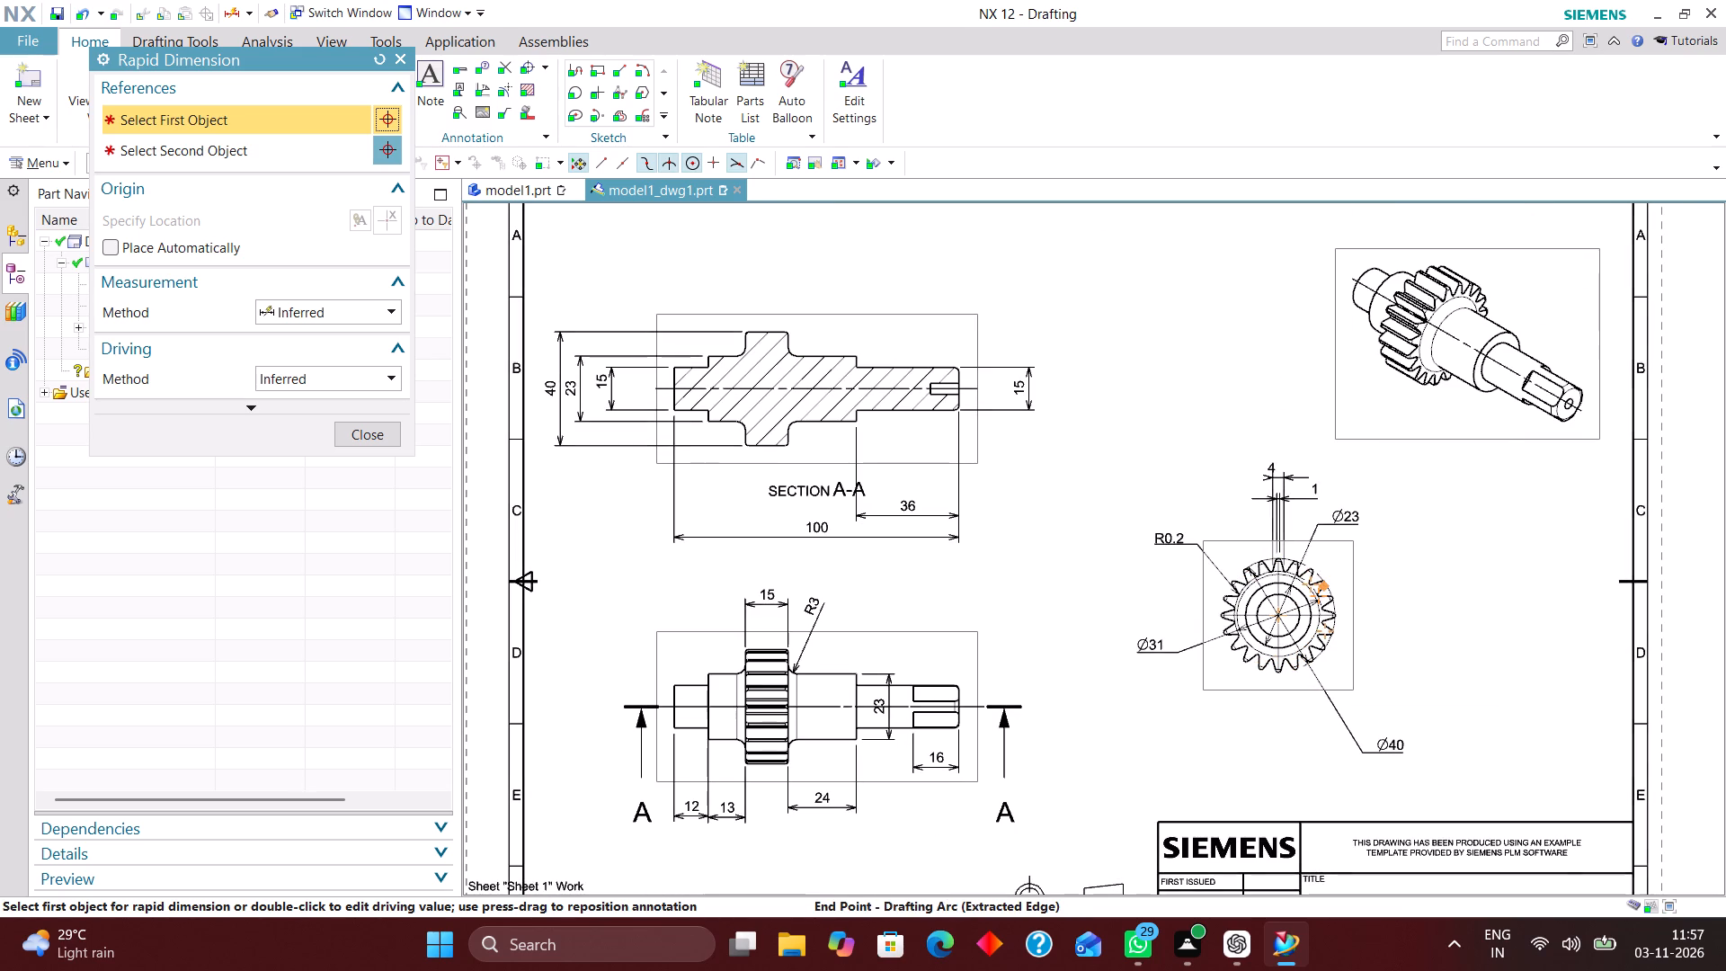
scroll(1152, 636, down, 2)
scroll(899, 708, up, 4)
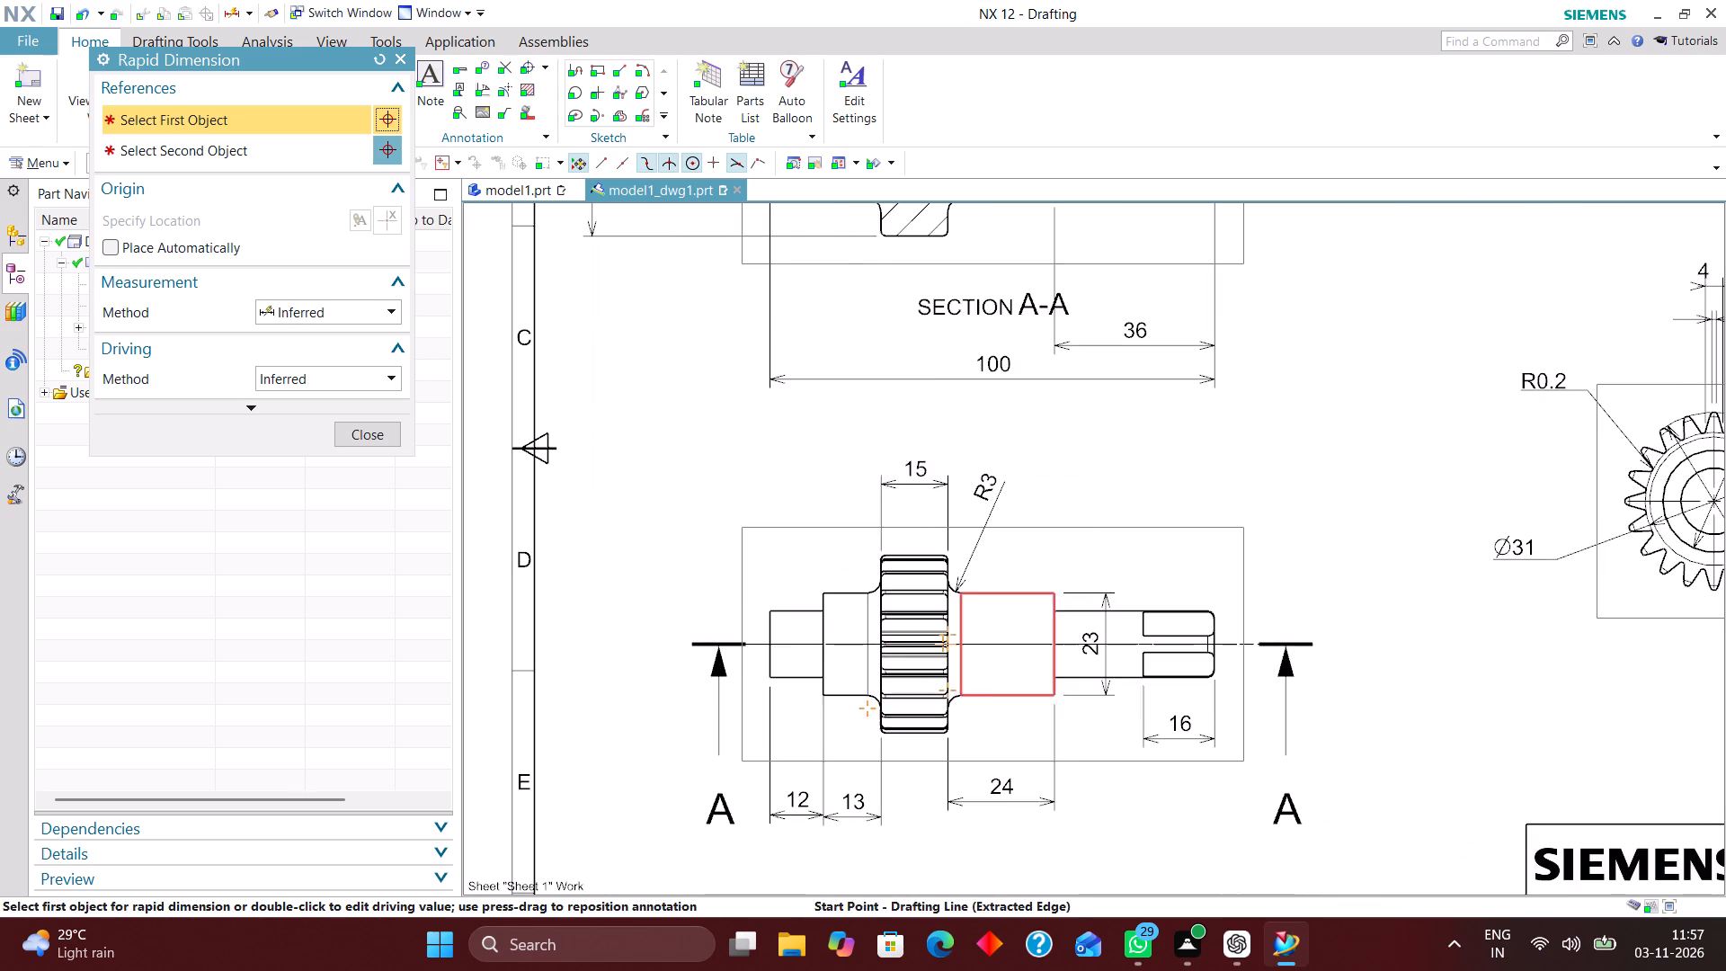
scroll(1006, 634, down, 2)
click(389, 436)
scroll(1330, 691, down, 5)
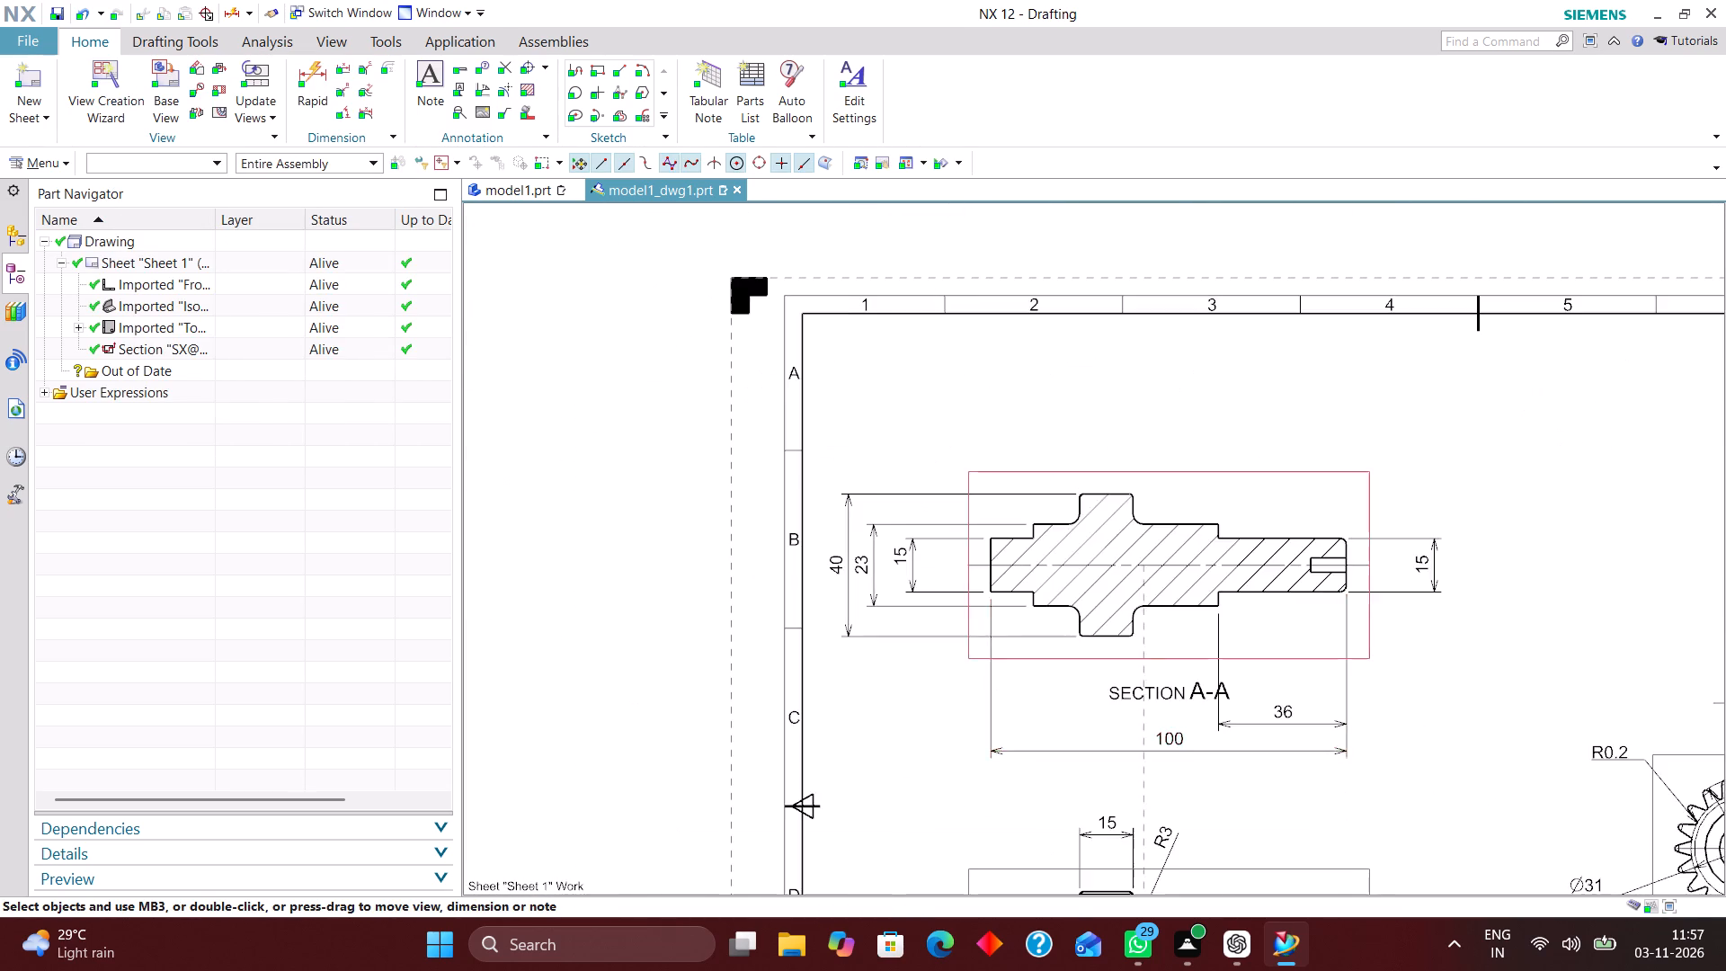
scroll(1260, 664, down, 2)
scroll(1067, 495, down, 2)
scroll(1272, 681, up, 2)
right_drag(1303, 601, 1135, 726)
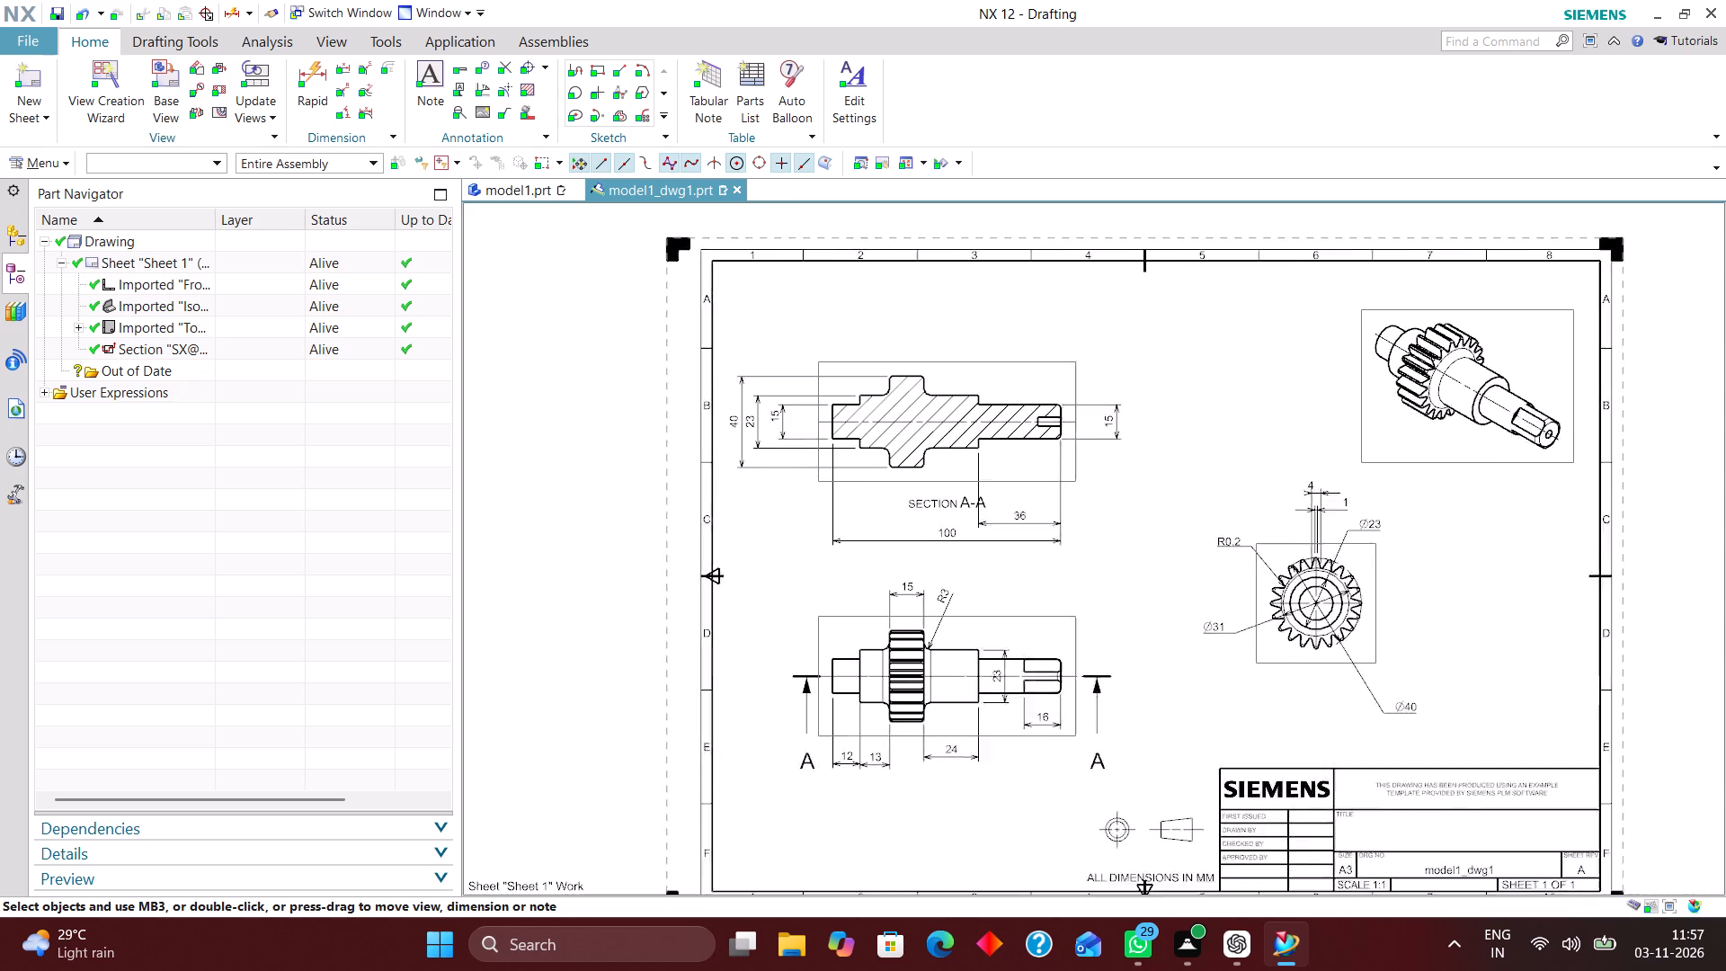
Change the drawing sheet's projection to first angle.
right_drag(610, 646, 620, 645)
click(697, 456)
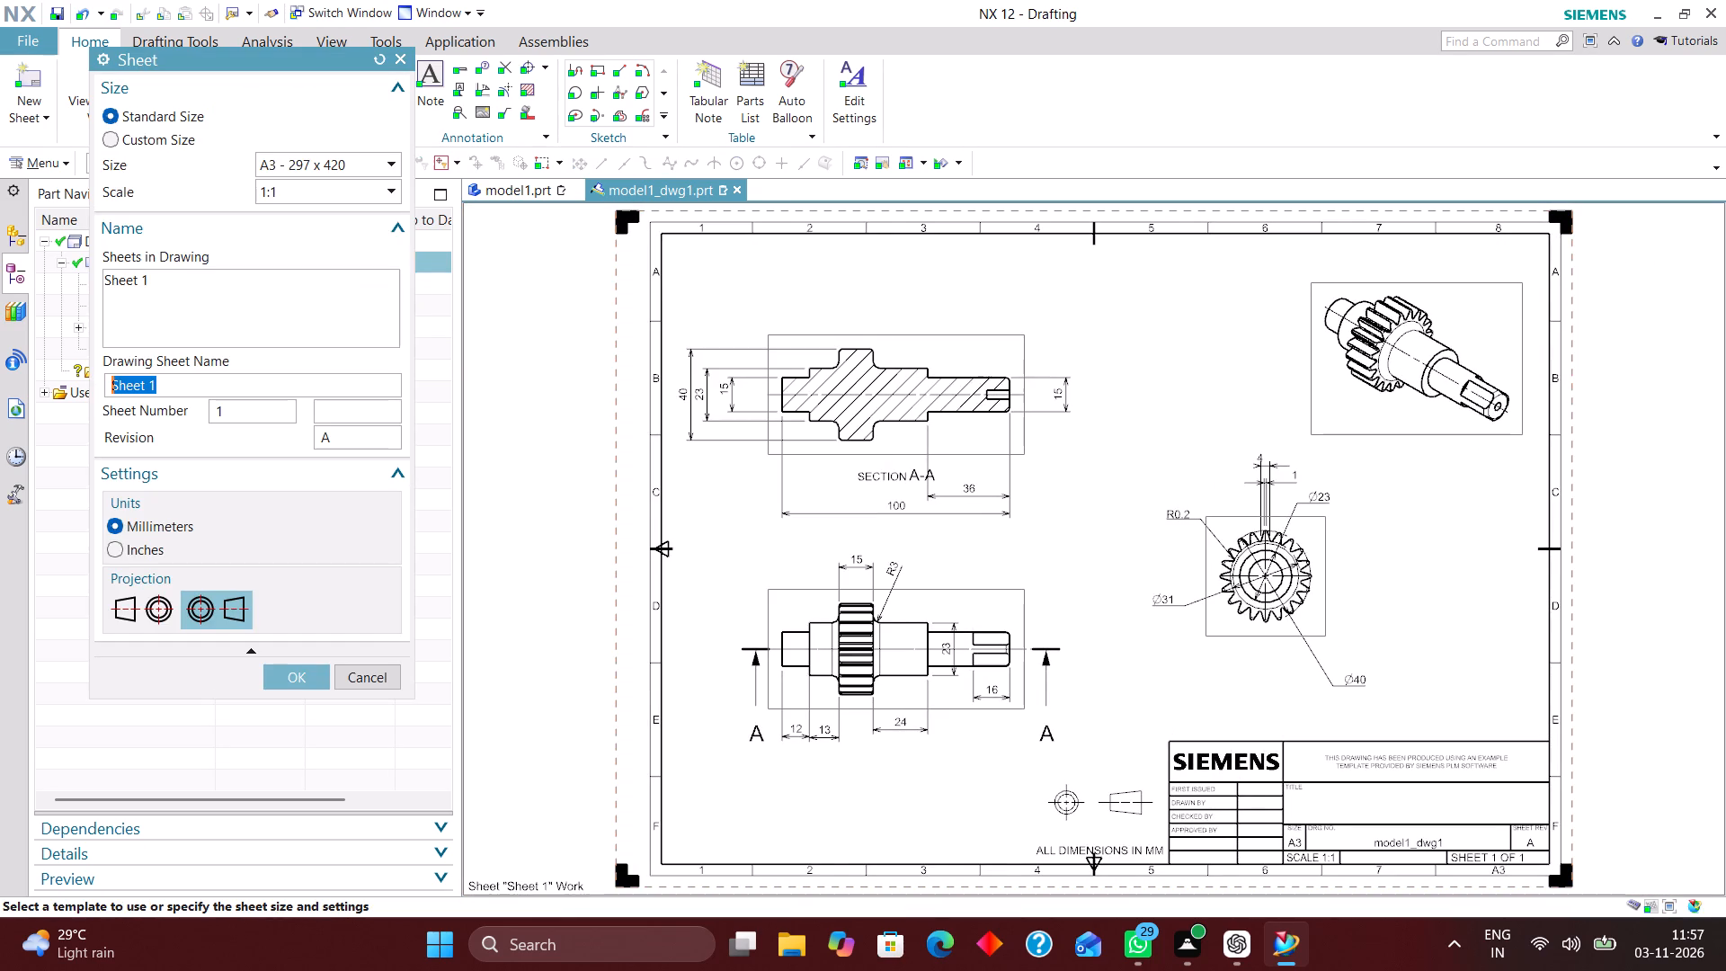
click(153, 605)
click(307, 677)
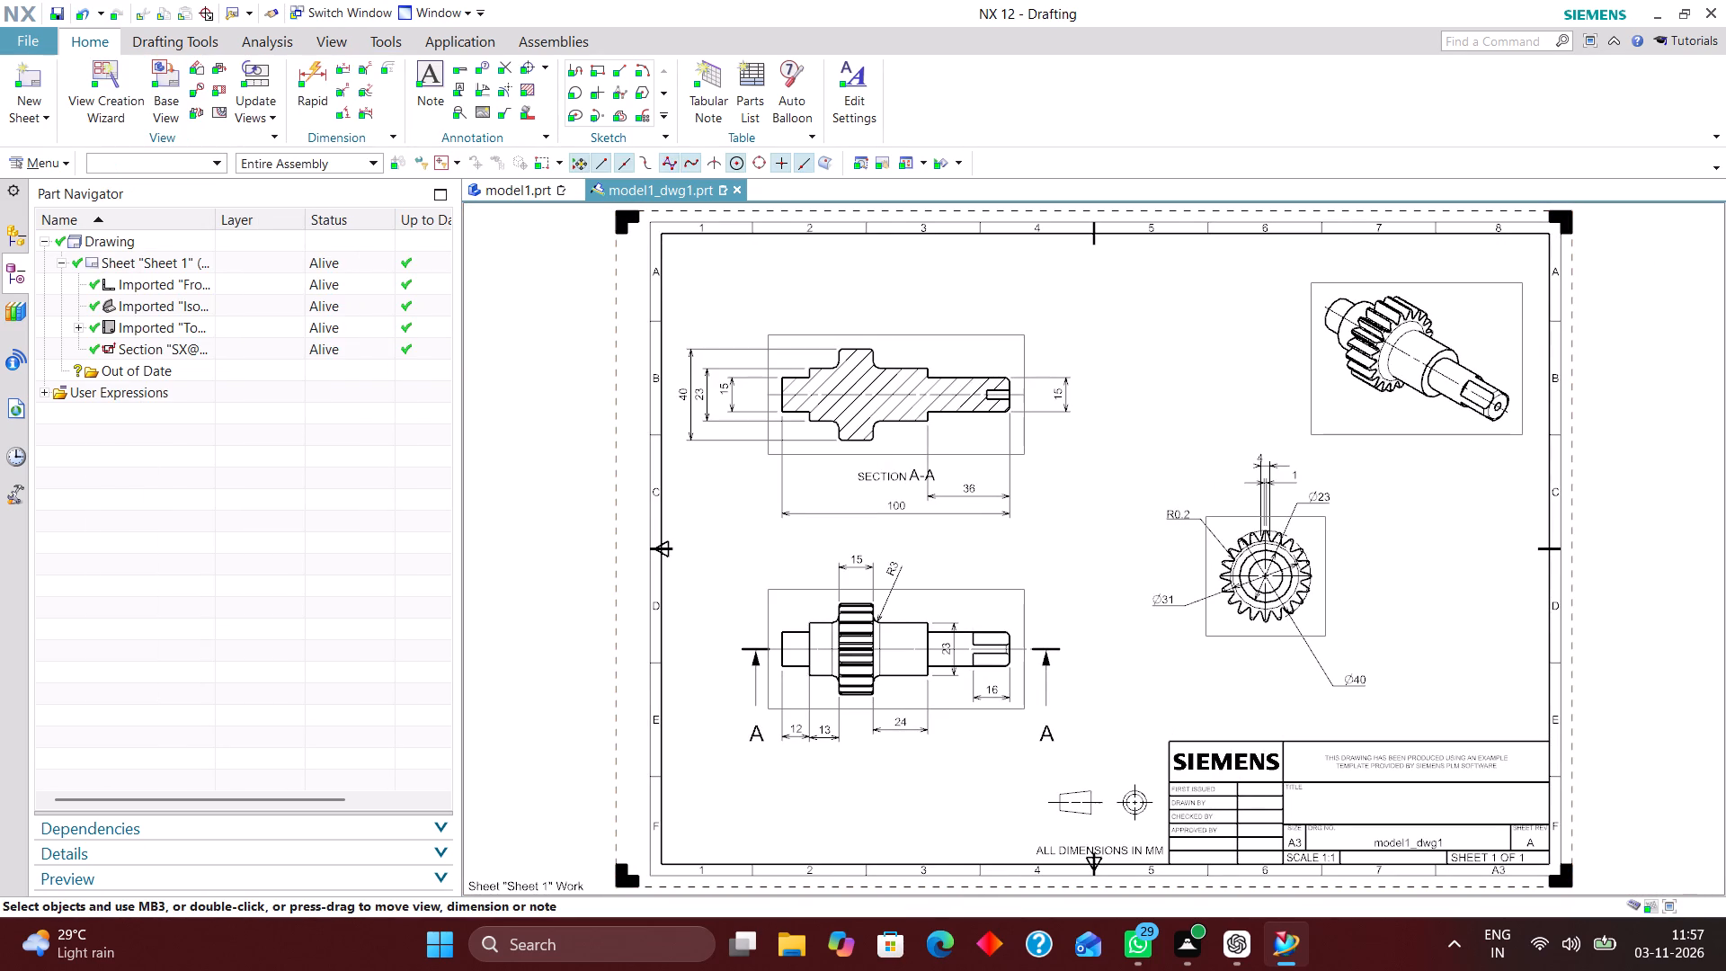
Show a label below the isometric view, with the view name as its label type.
scroll(892, 667, down, 2)
scroll(1052, 695, up, 3)
right_drag(1040, 647, 965, 760)
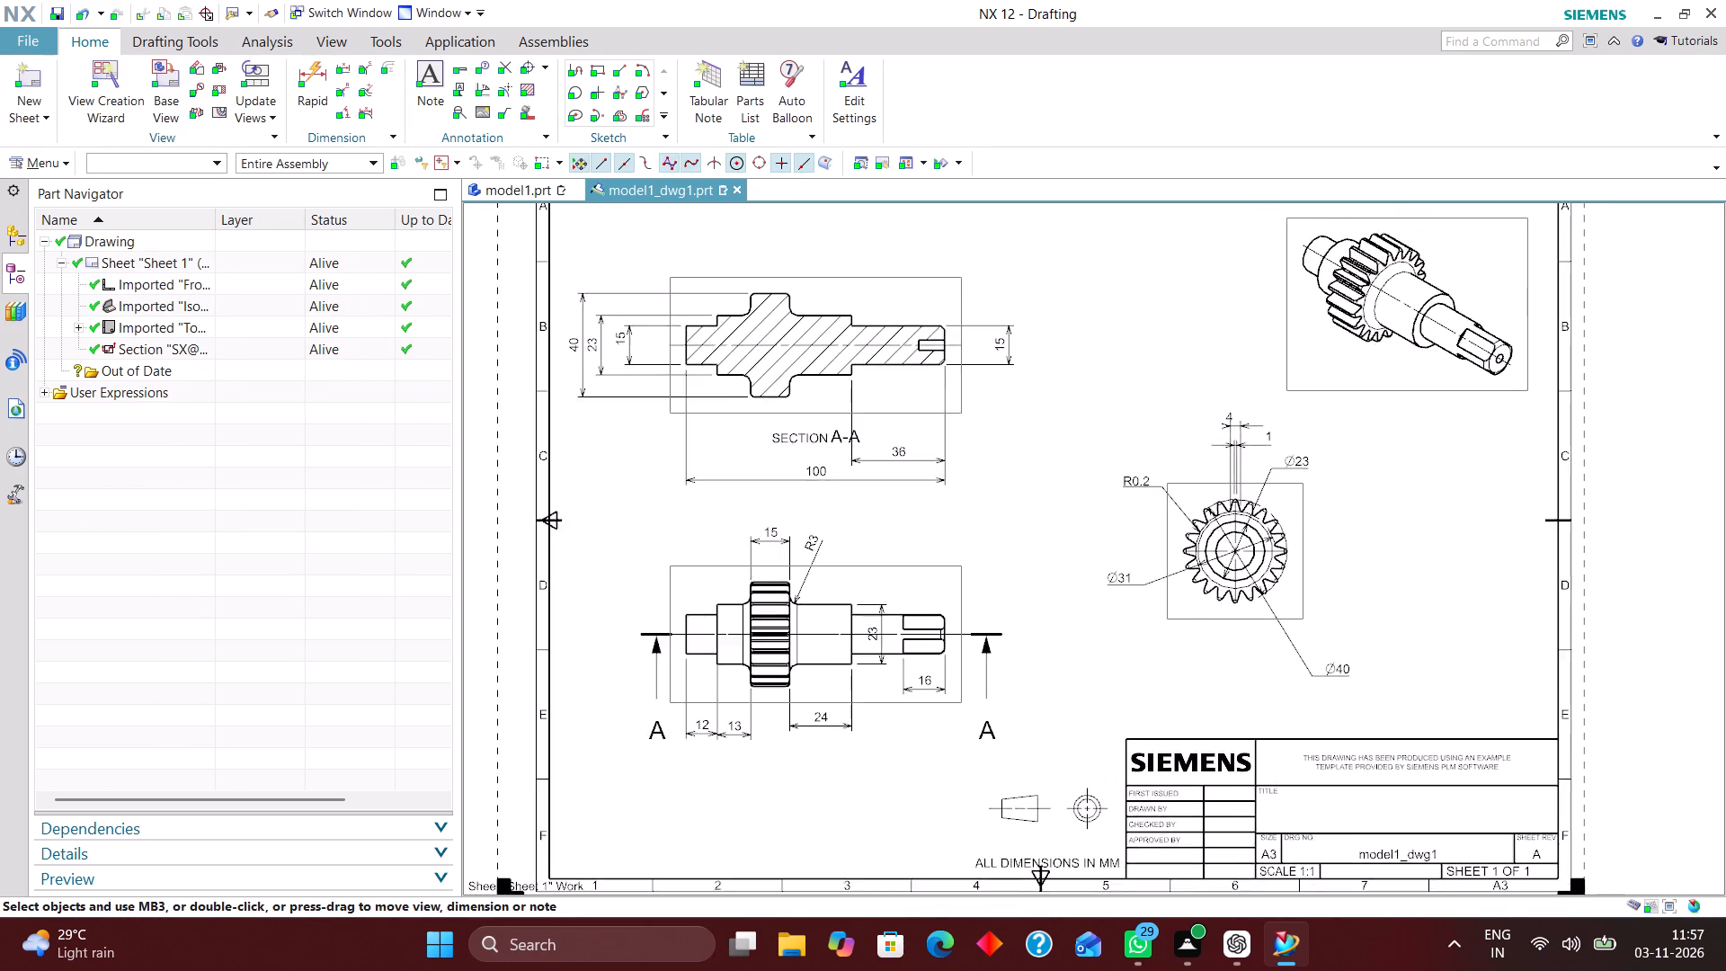
right_click(1392, 431)
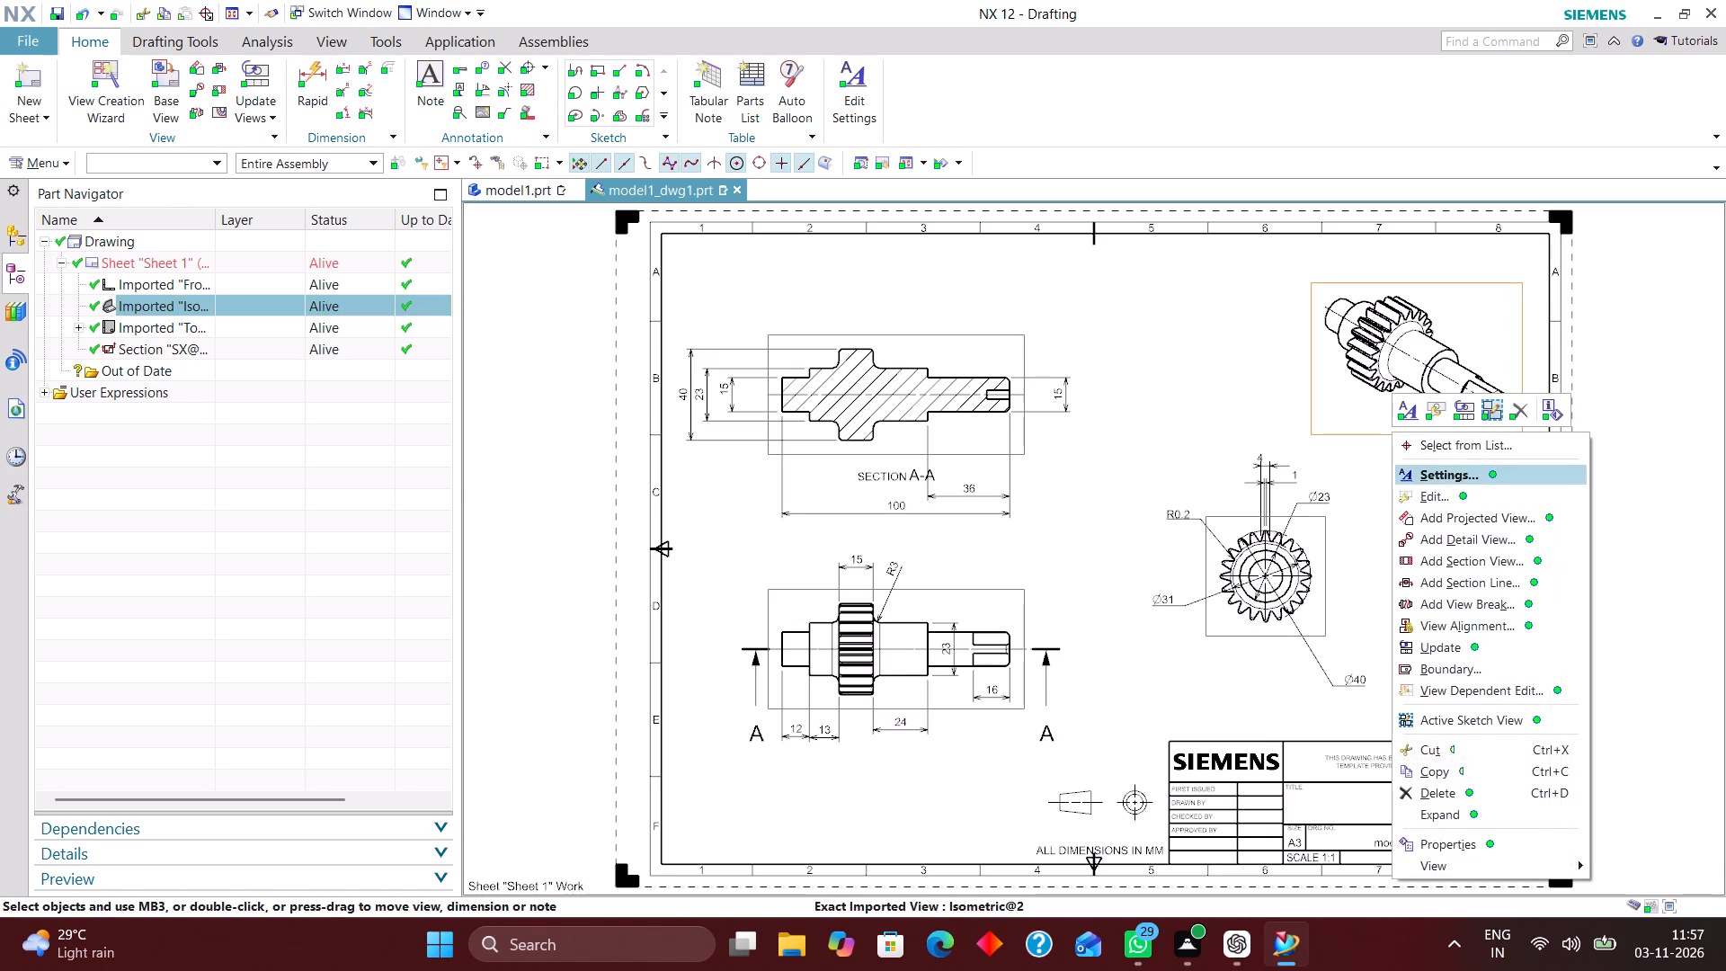
click(1460, 468)
scroll(194, 308, down, 4)
click(181, 367)
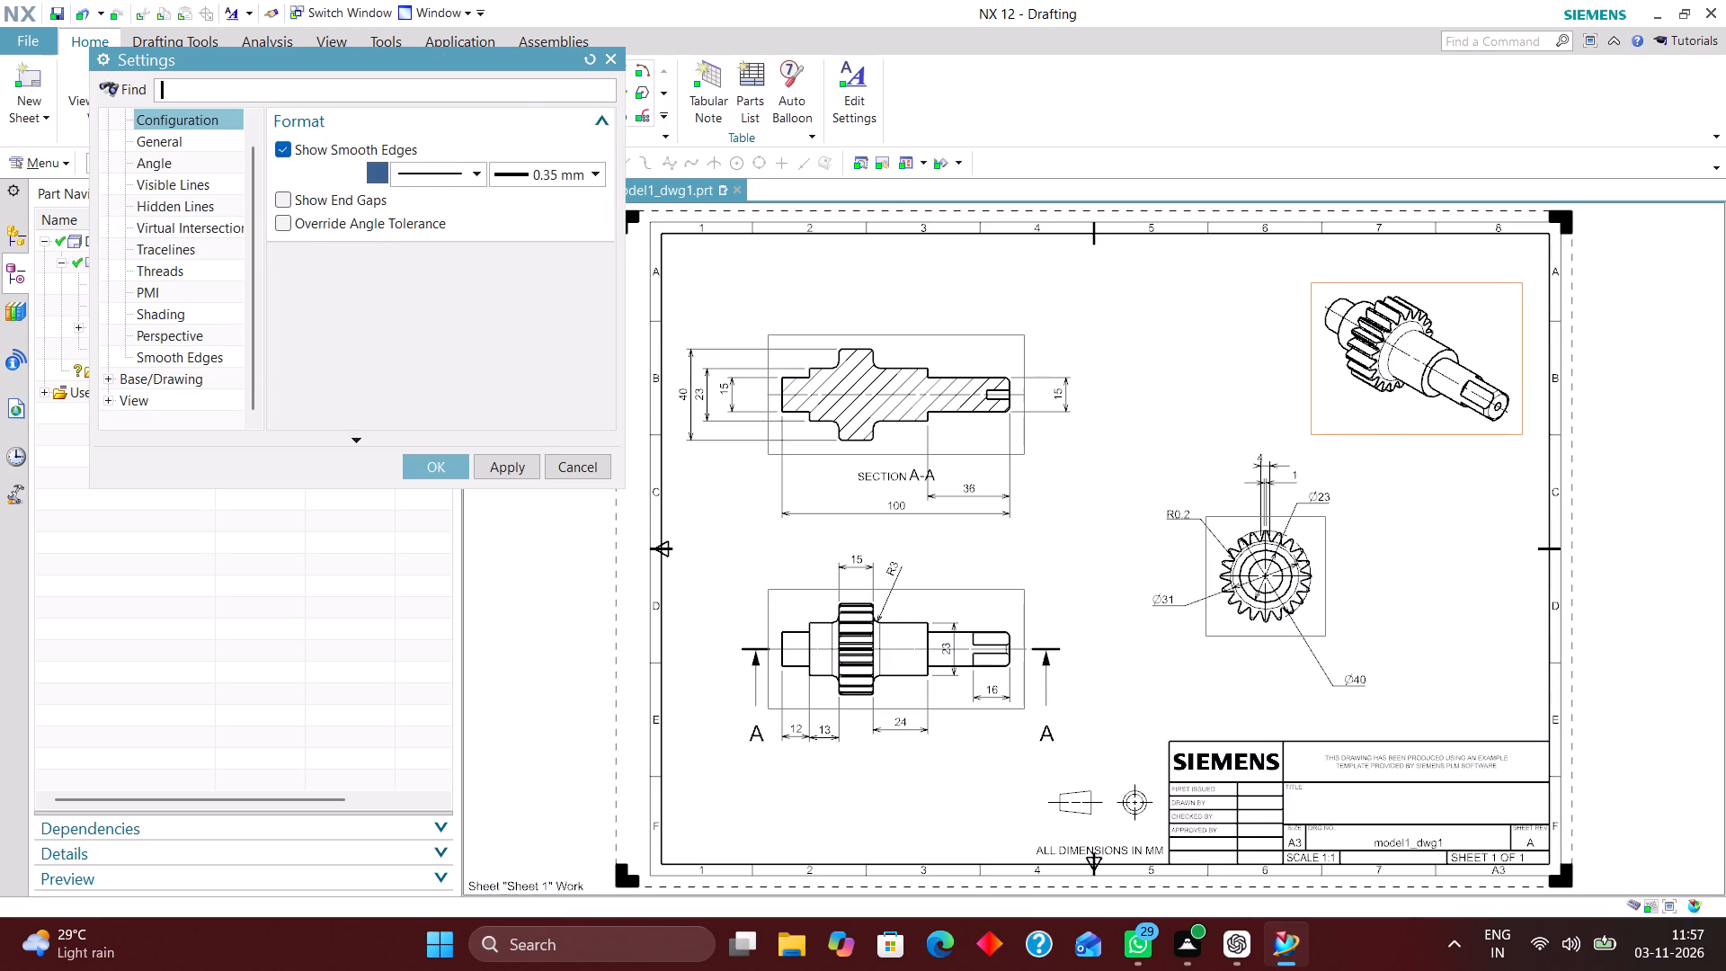
click(189, 377)
click(289, 150)
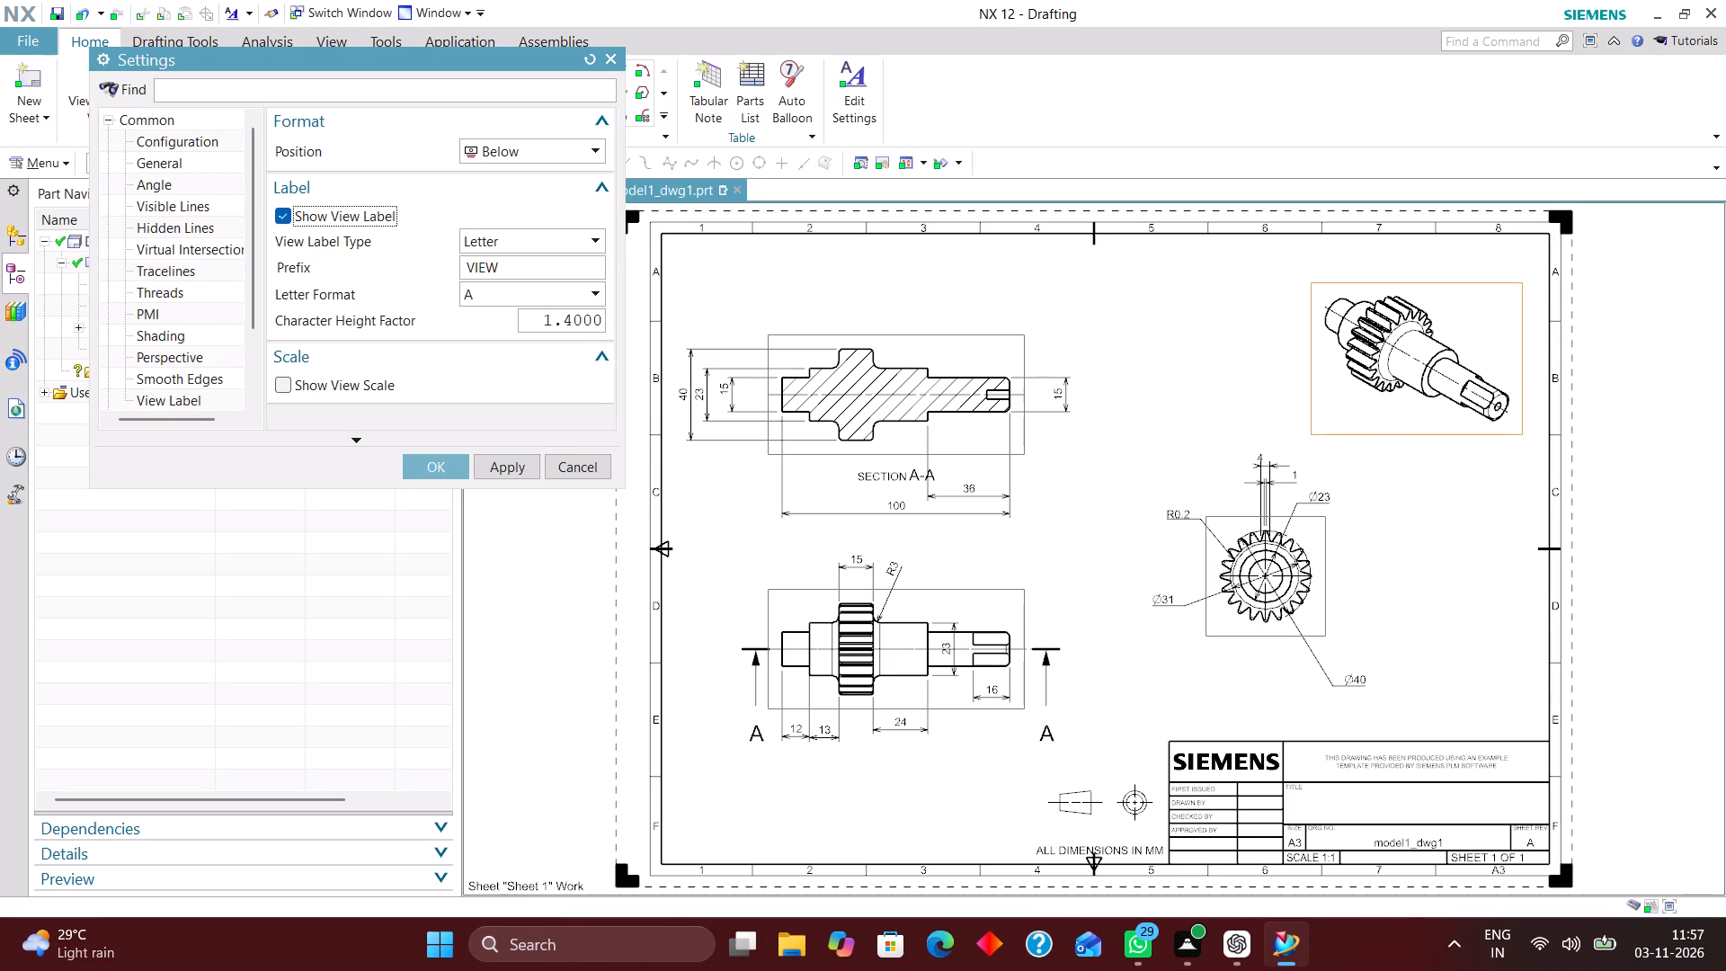
click(504, 231)
click(495, 254)
click(439, 467)
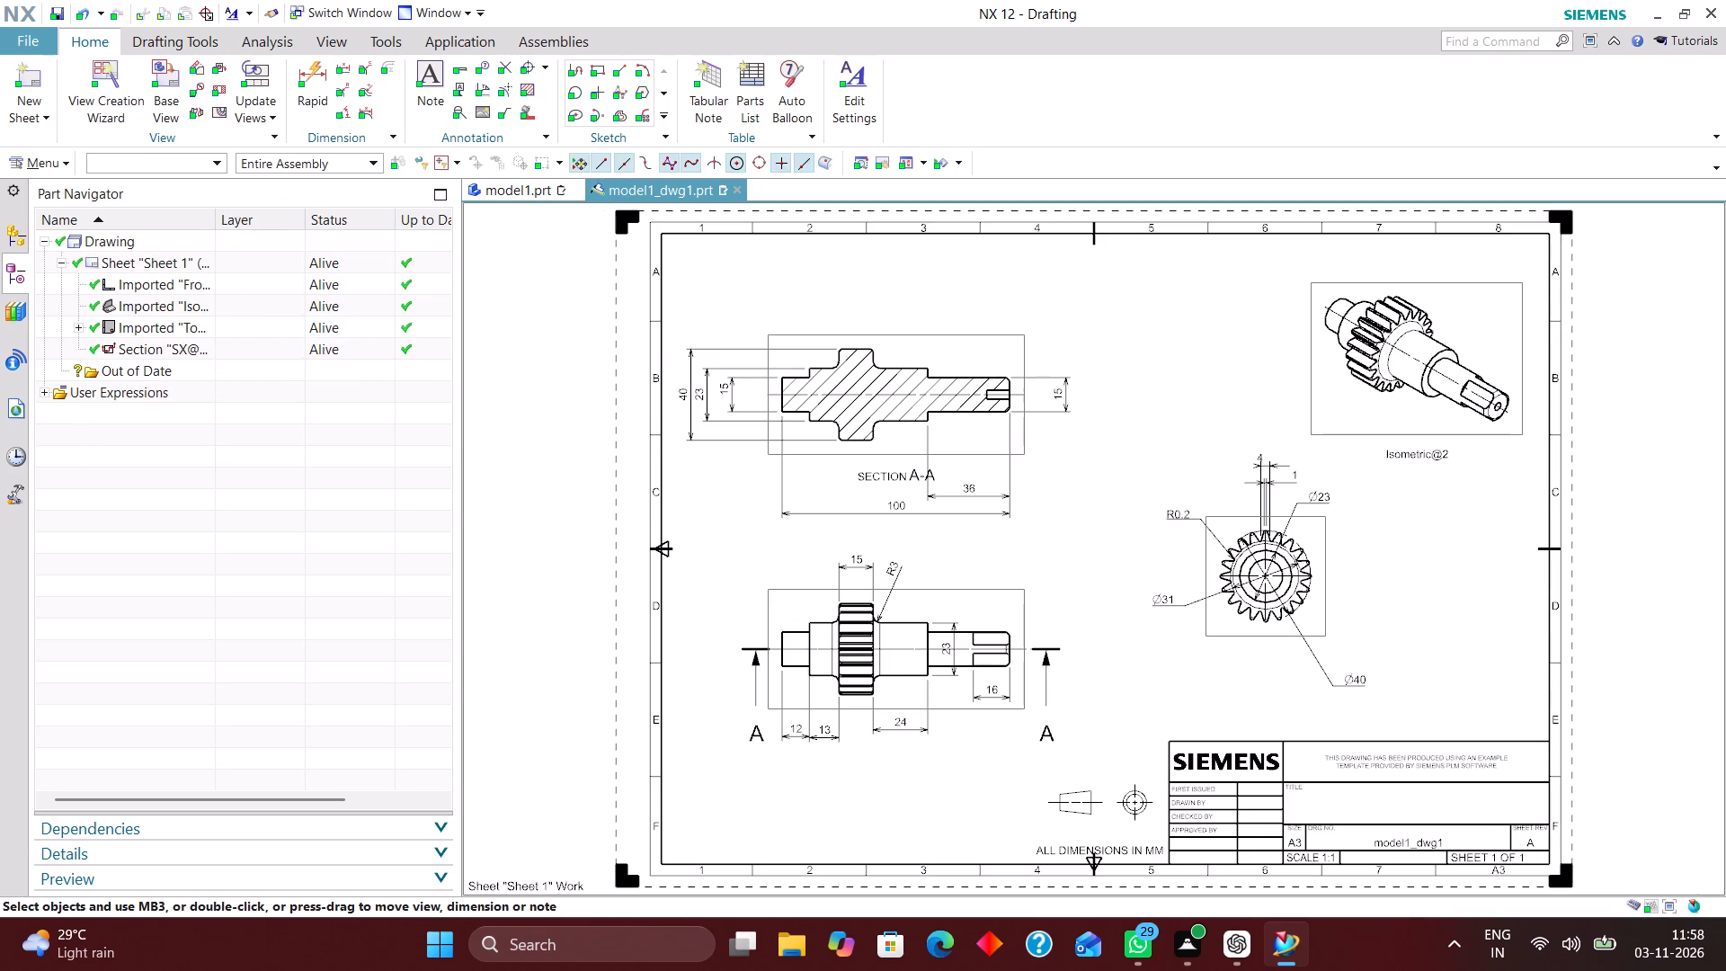
Change the section view's label from the section letters to the view name.
right_click(956, 458)
click(1033, 502)
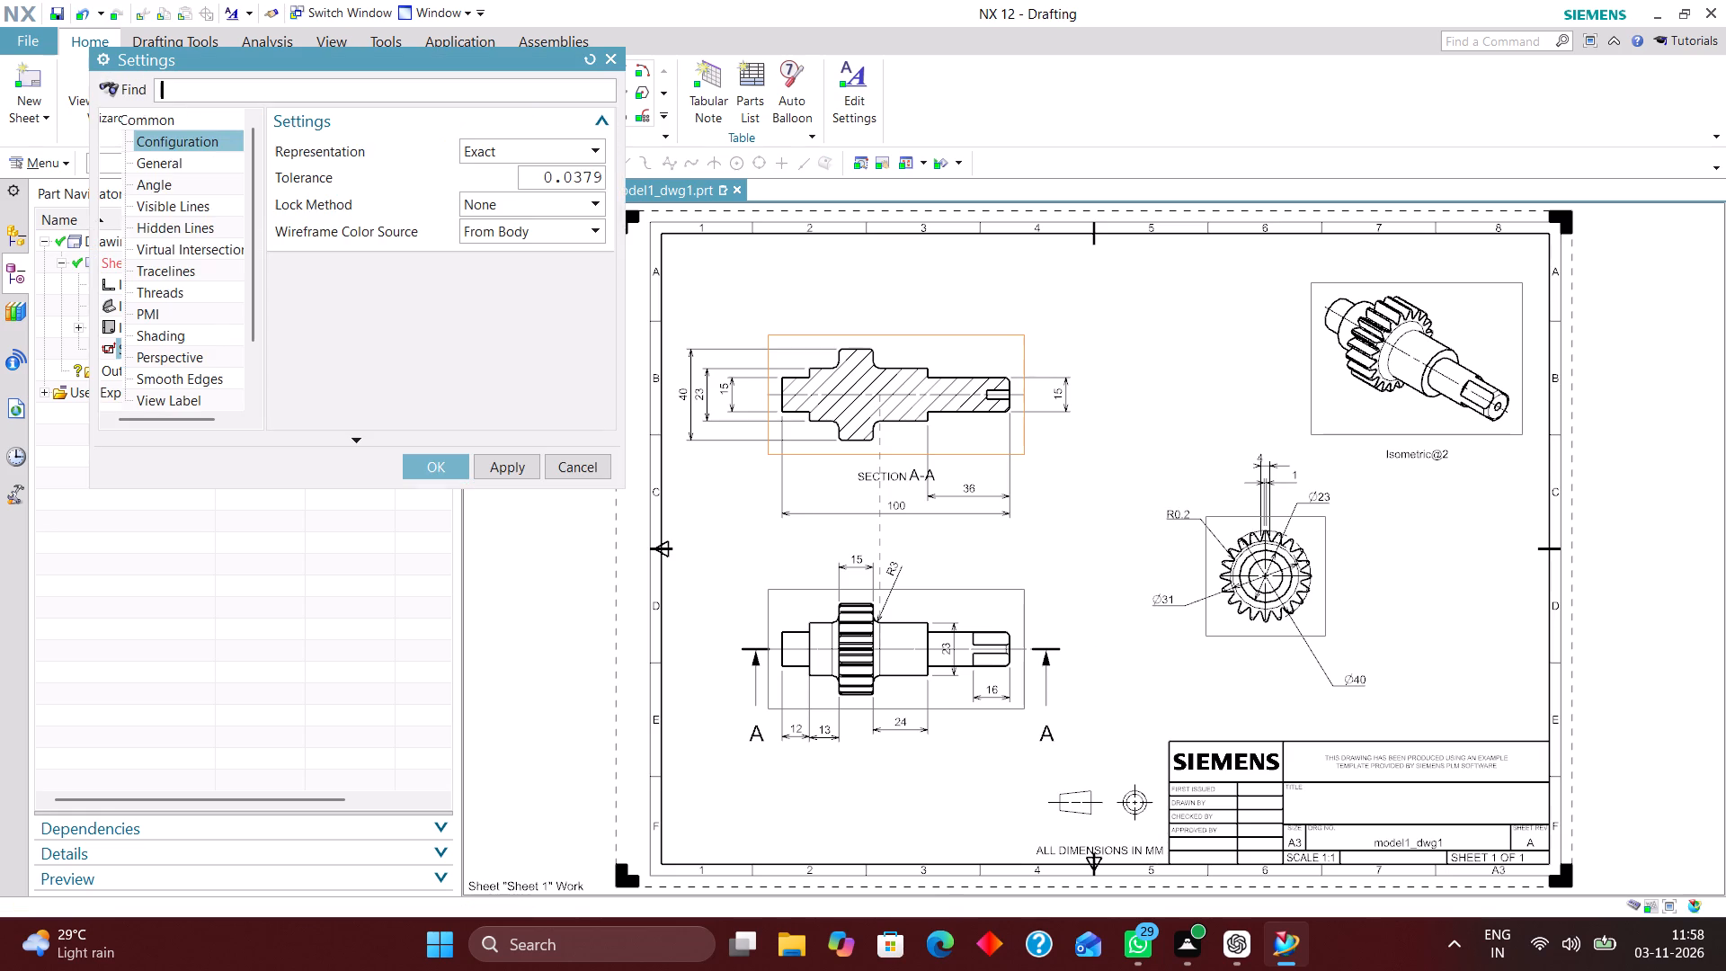
scroll(215, 316, down, 5)
click(188, 358)
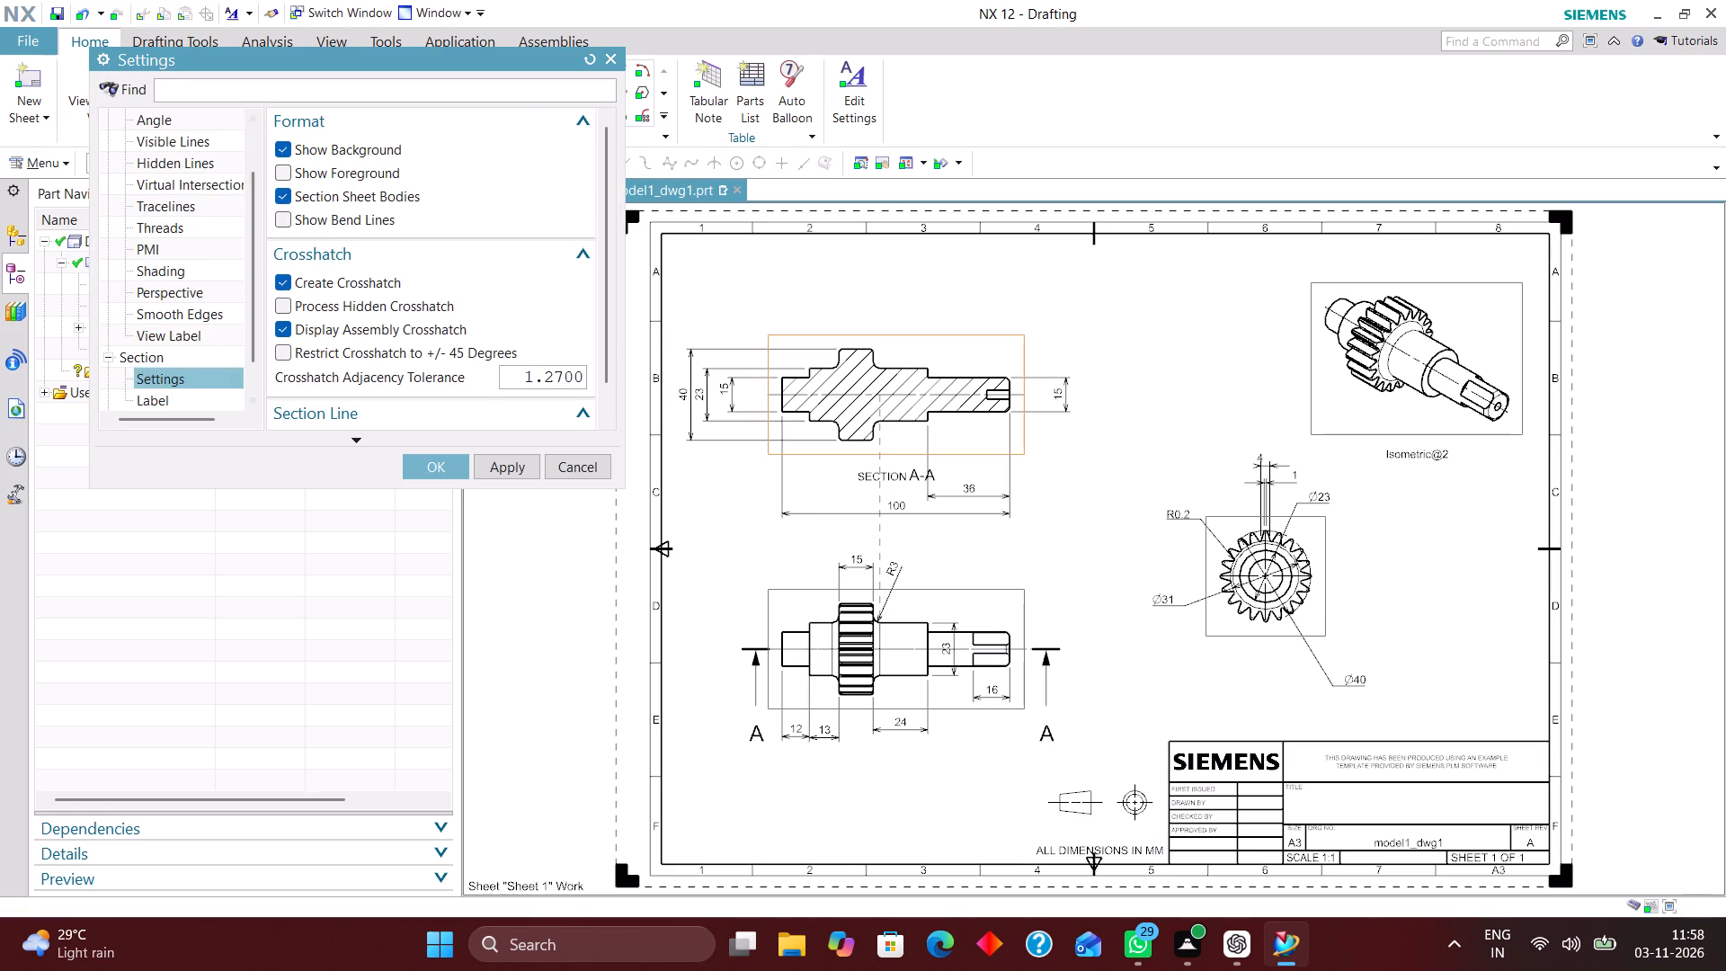
scroll(199, 352, down, 2)
click(193, 357)
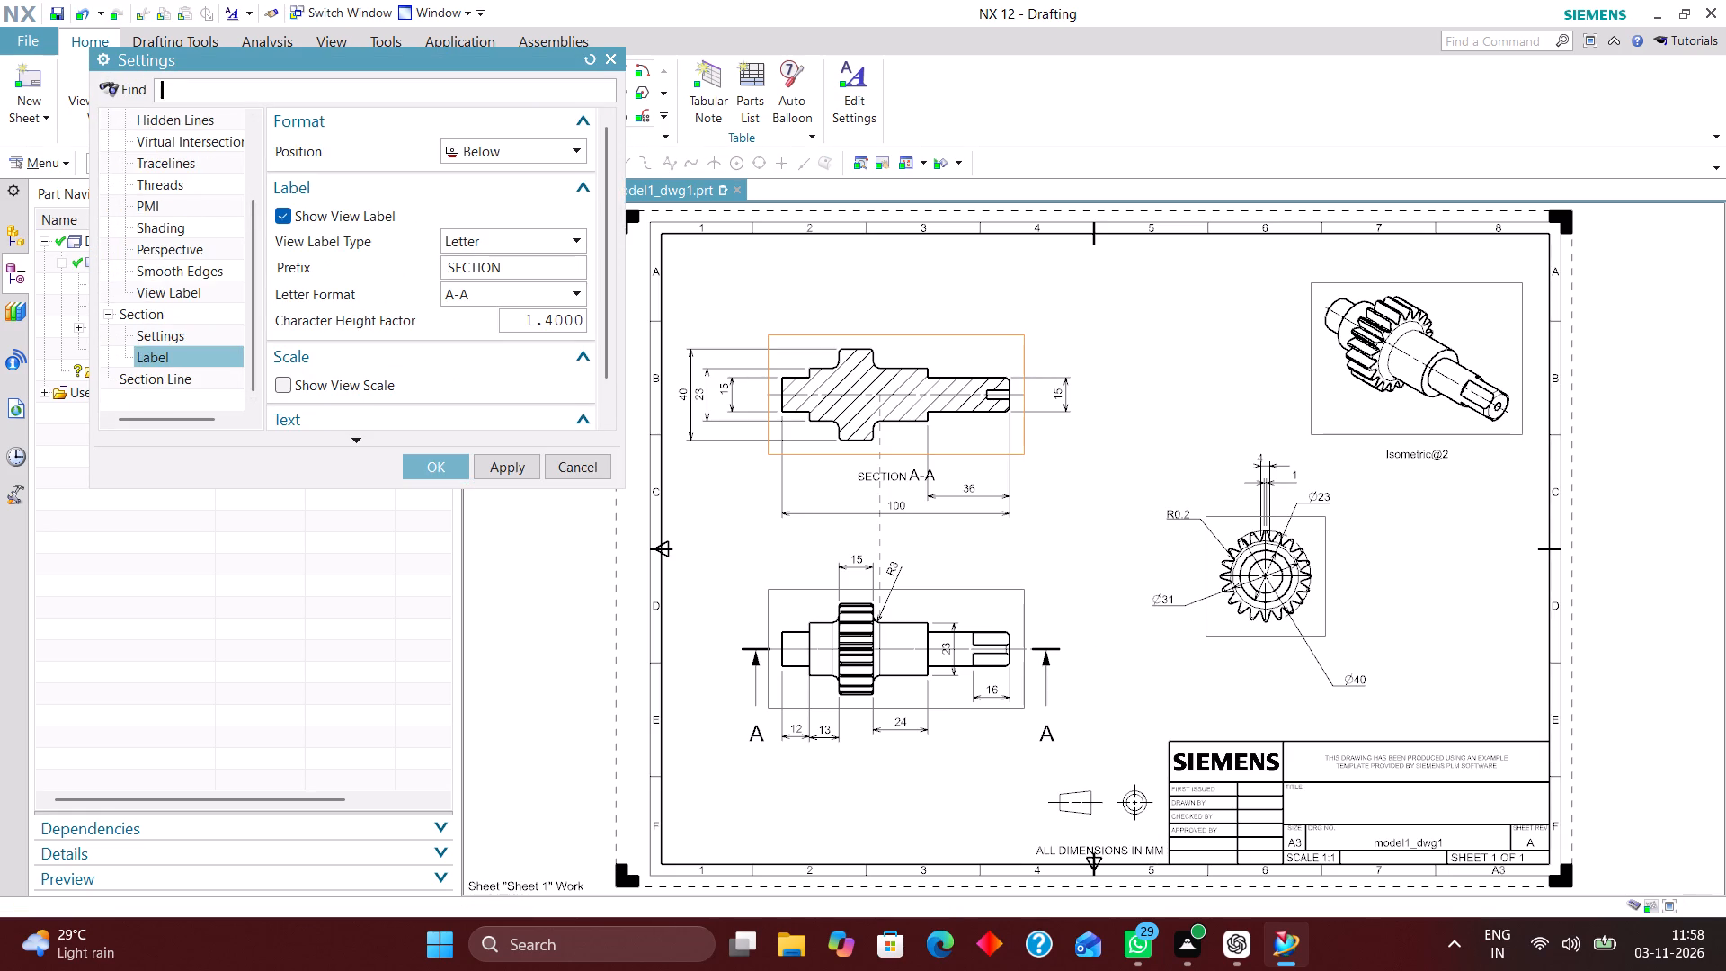
click(488, 249)
click(484, 265)
click(434, 473)
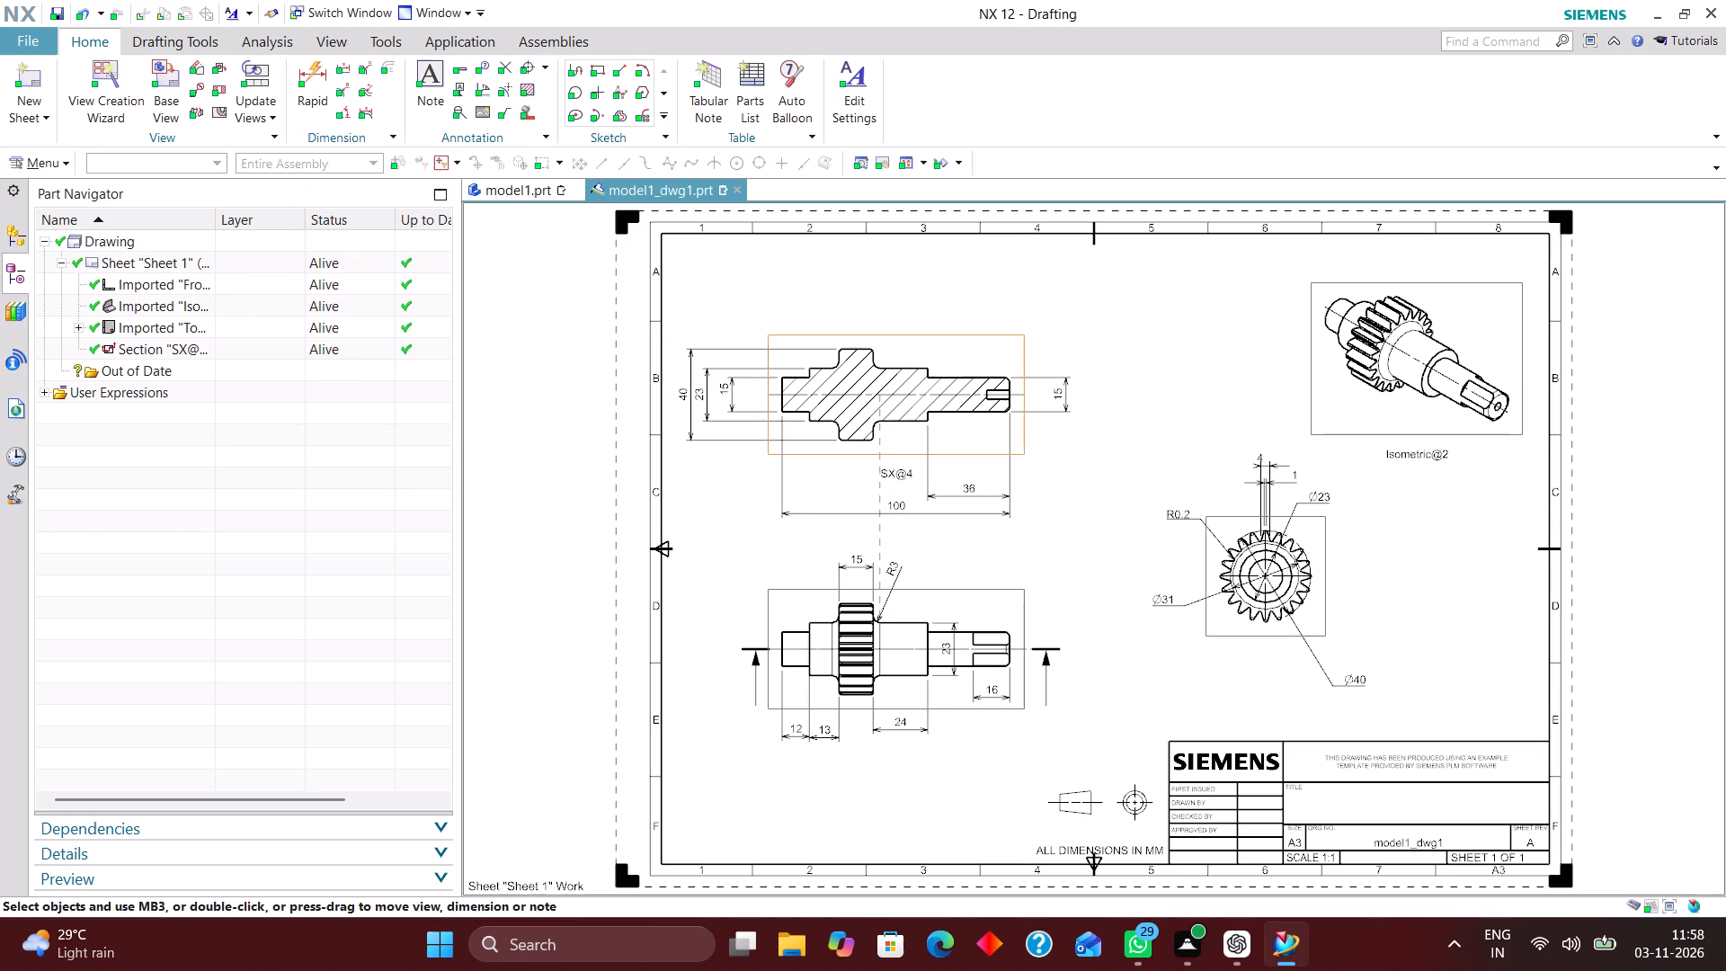
Show a label below the top view of the gear shaft, with the view name as its label type.
right_click(942, 703)
click(1021, 293)
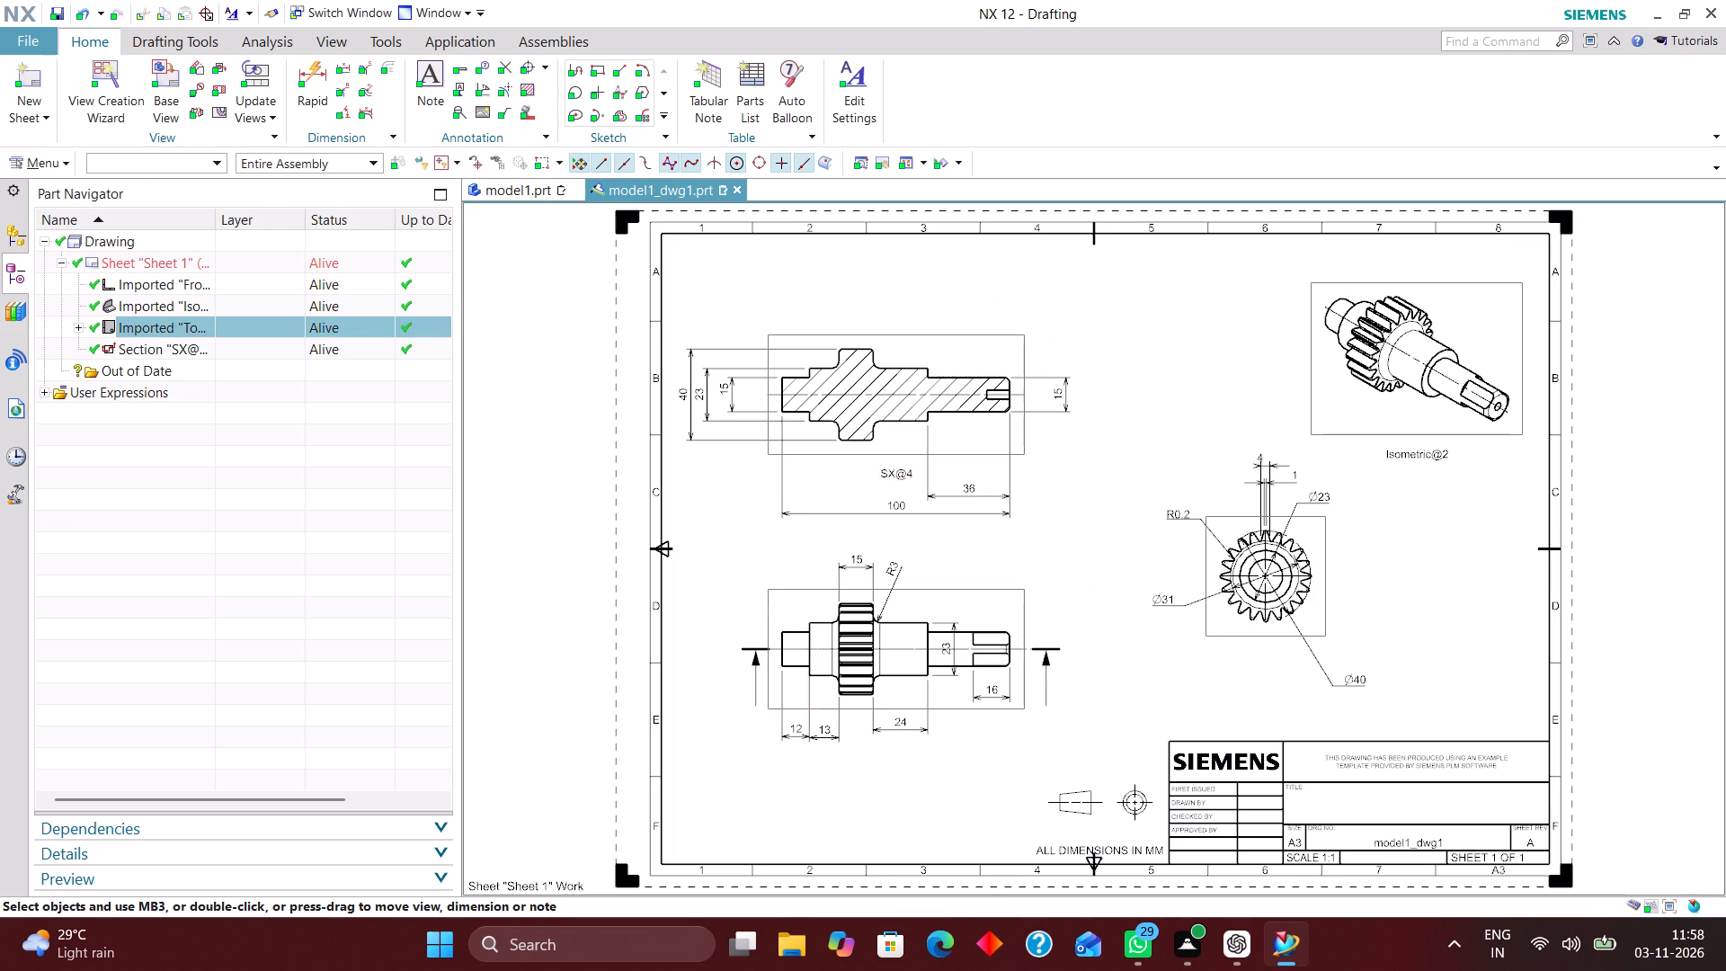
click(284, 146)
click(520, 246)
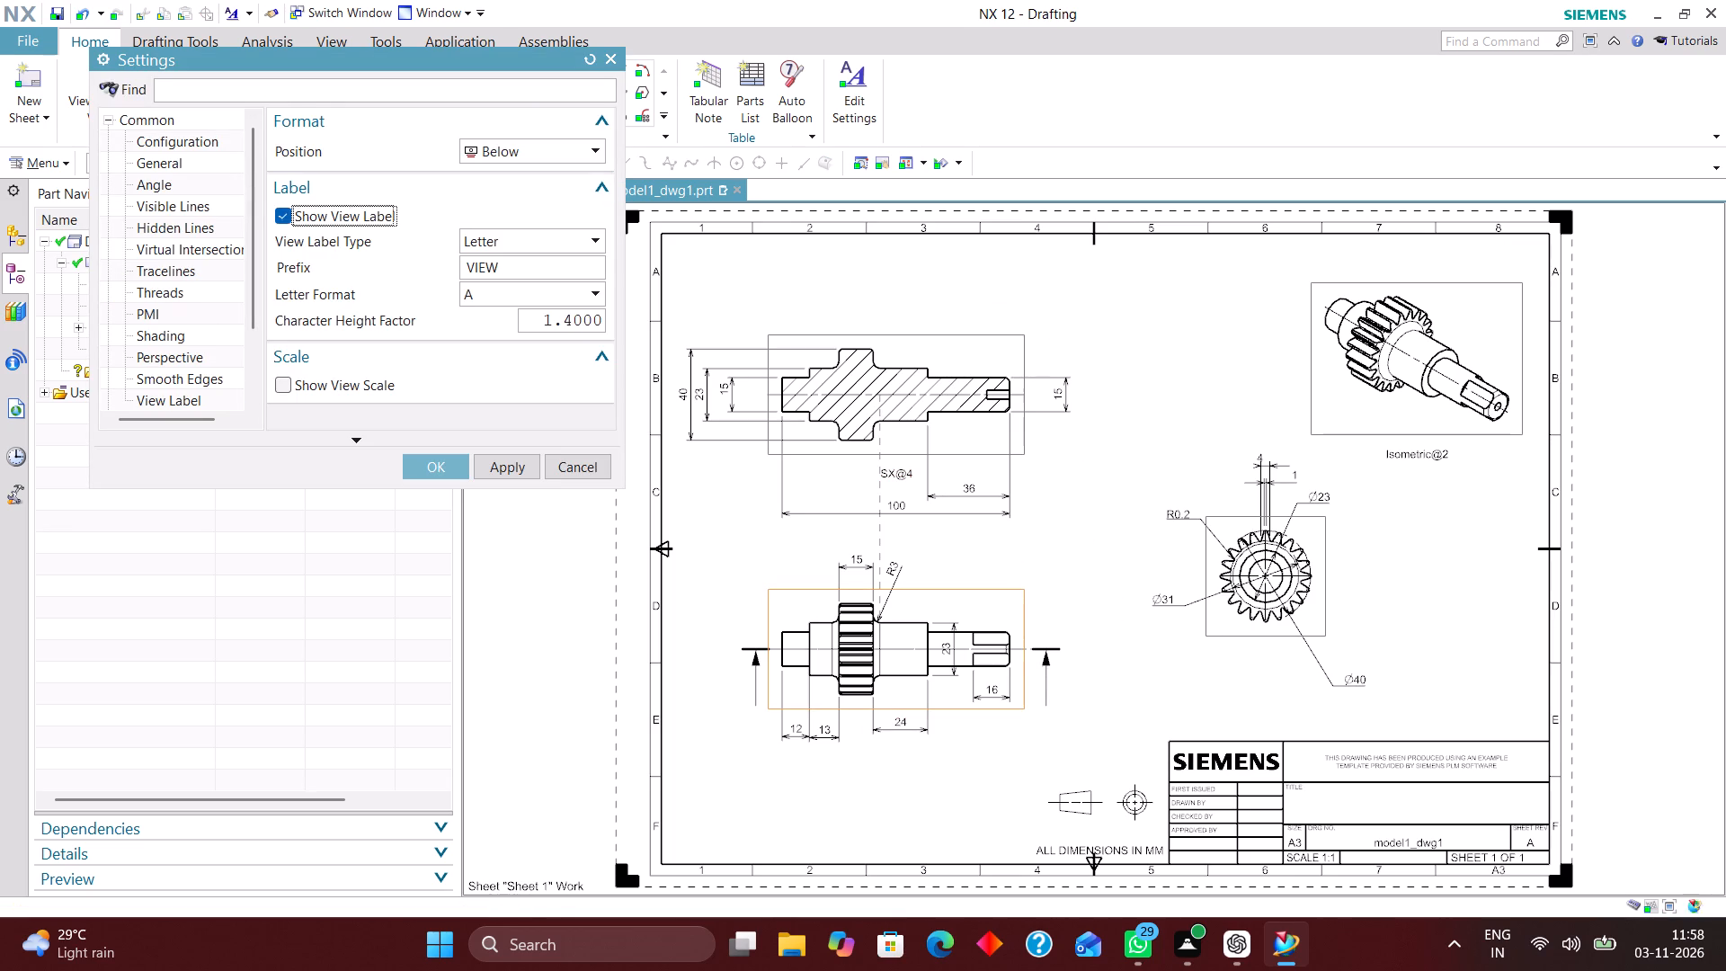
click(512, 268)
click(426, 472)
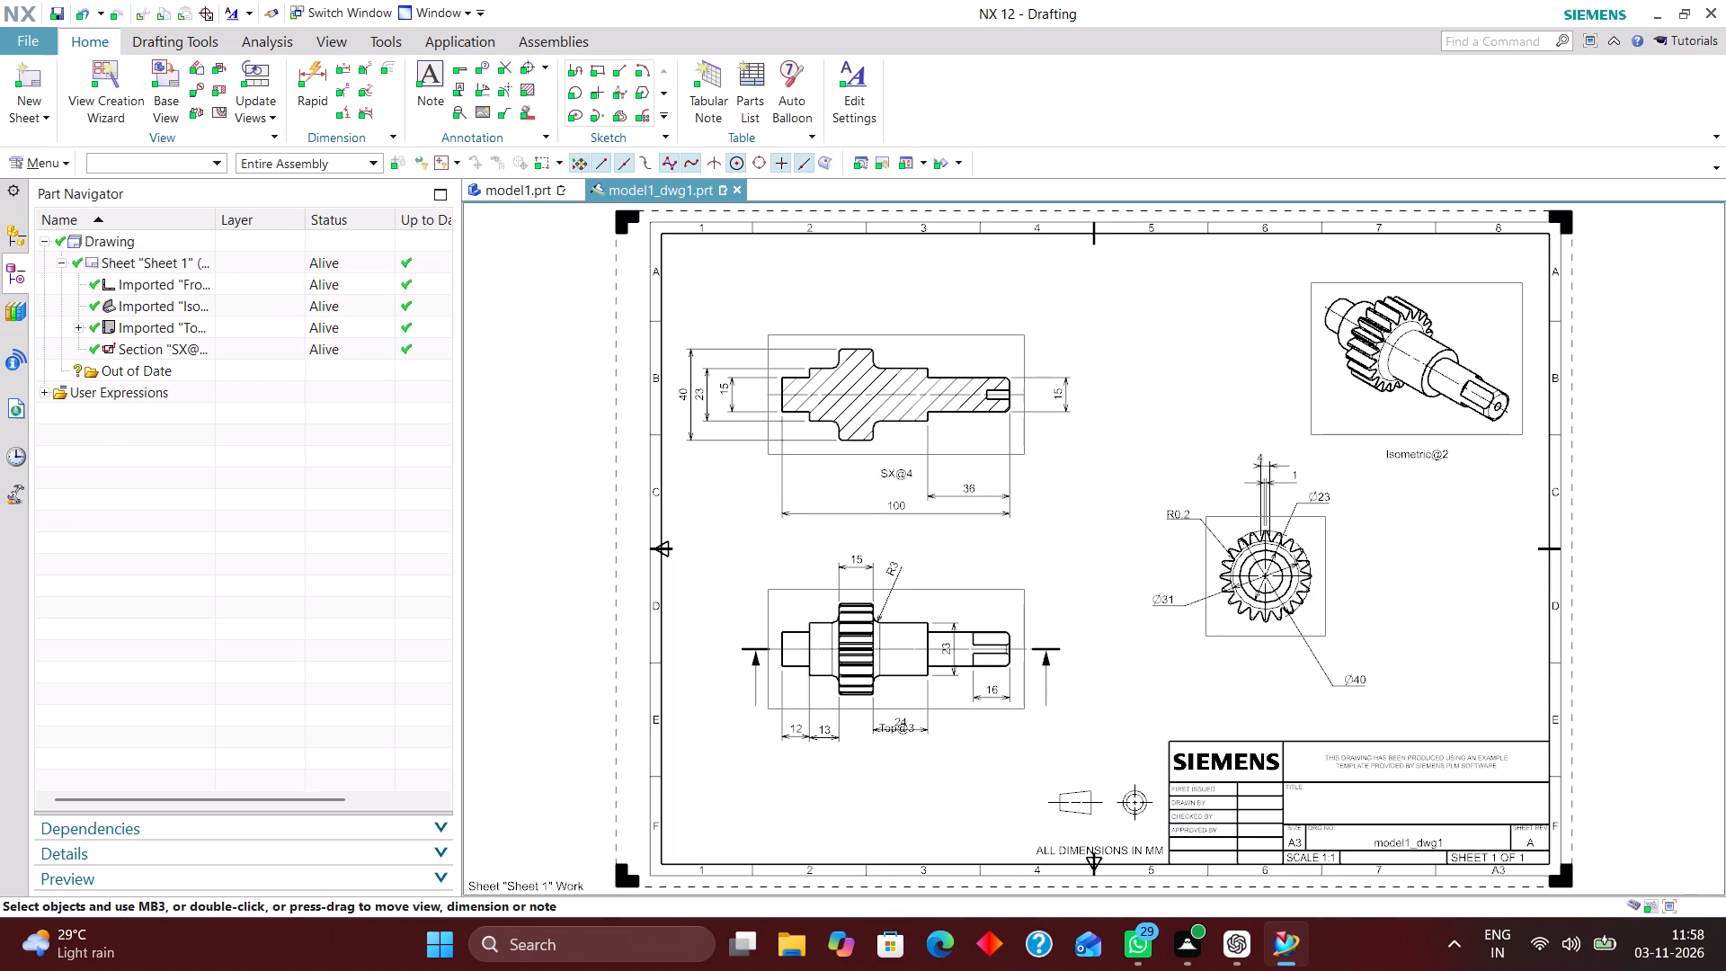
Separate the overlapping top view label and 24 mm dimension, placing the label below the dimension.
drag(897, 728, 894, 781)
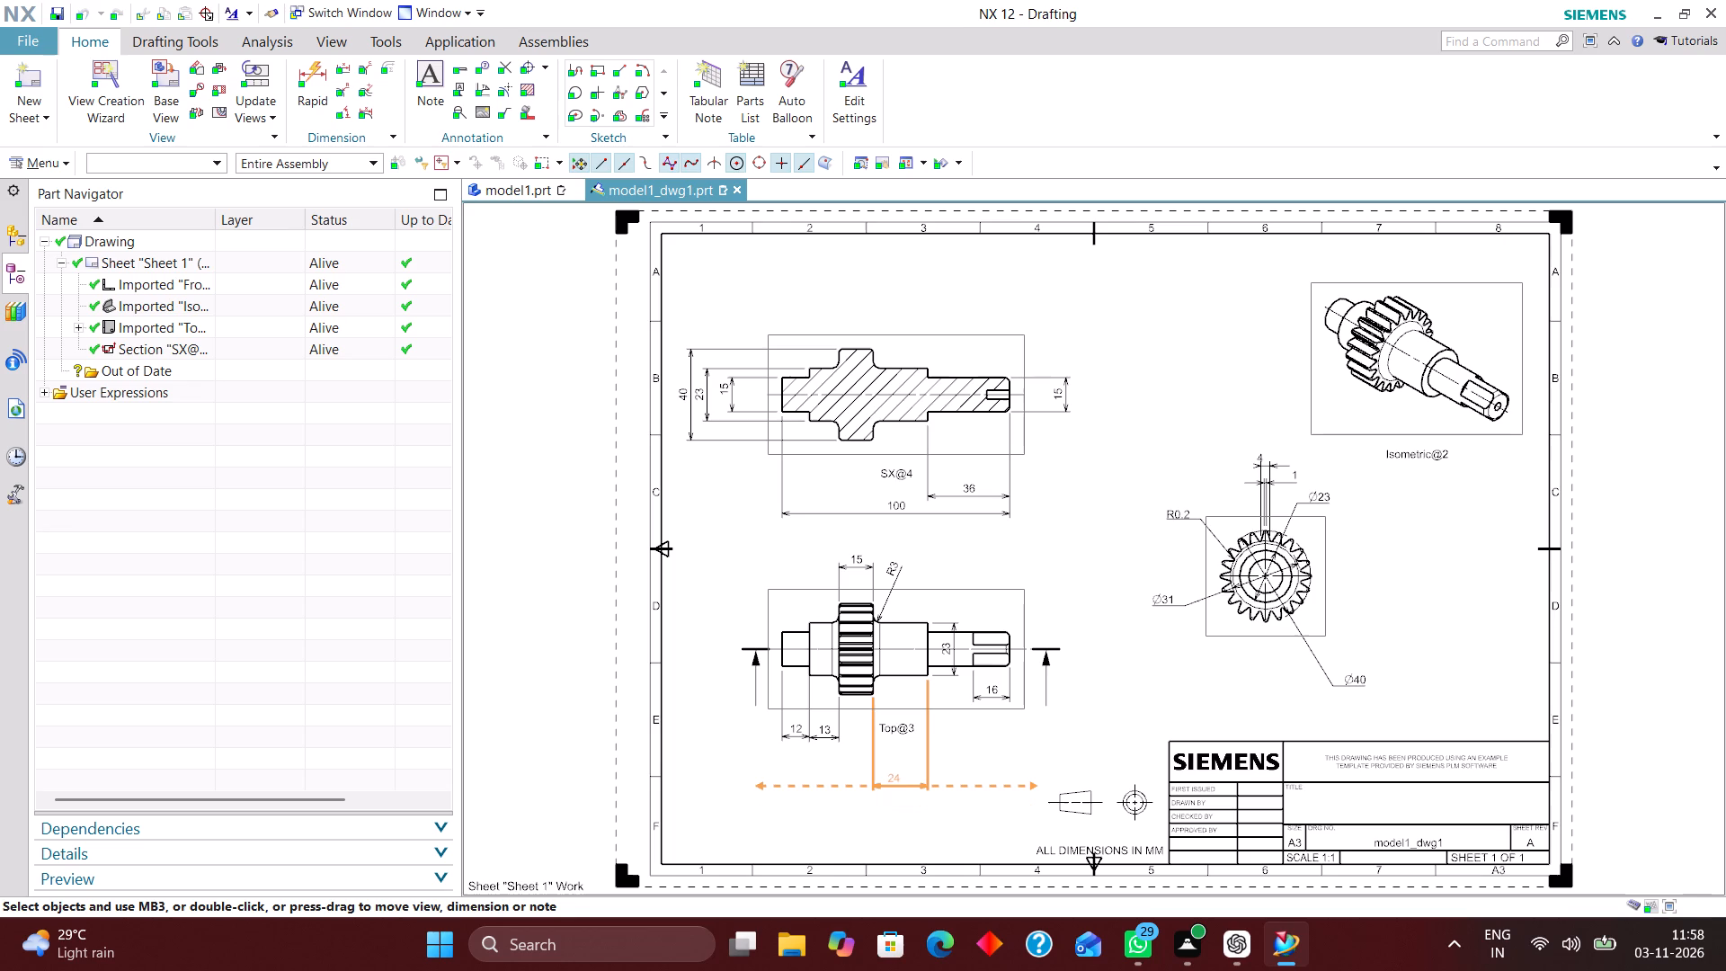
drag(894, 781, 895, 777)
drag(898, 719, 904, 817)
drag(904, 769, 910, 739)
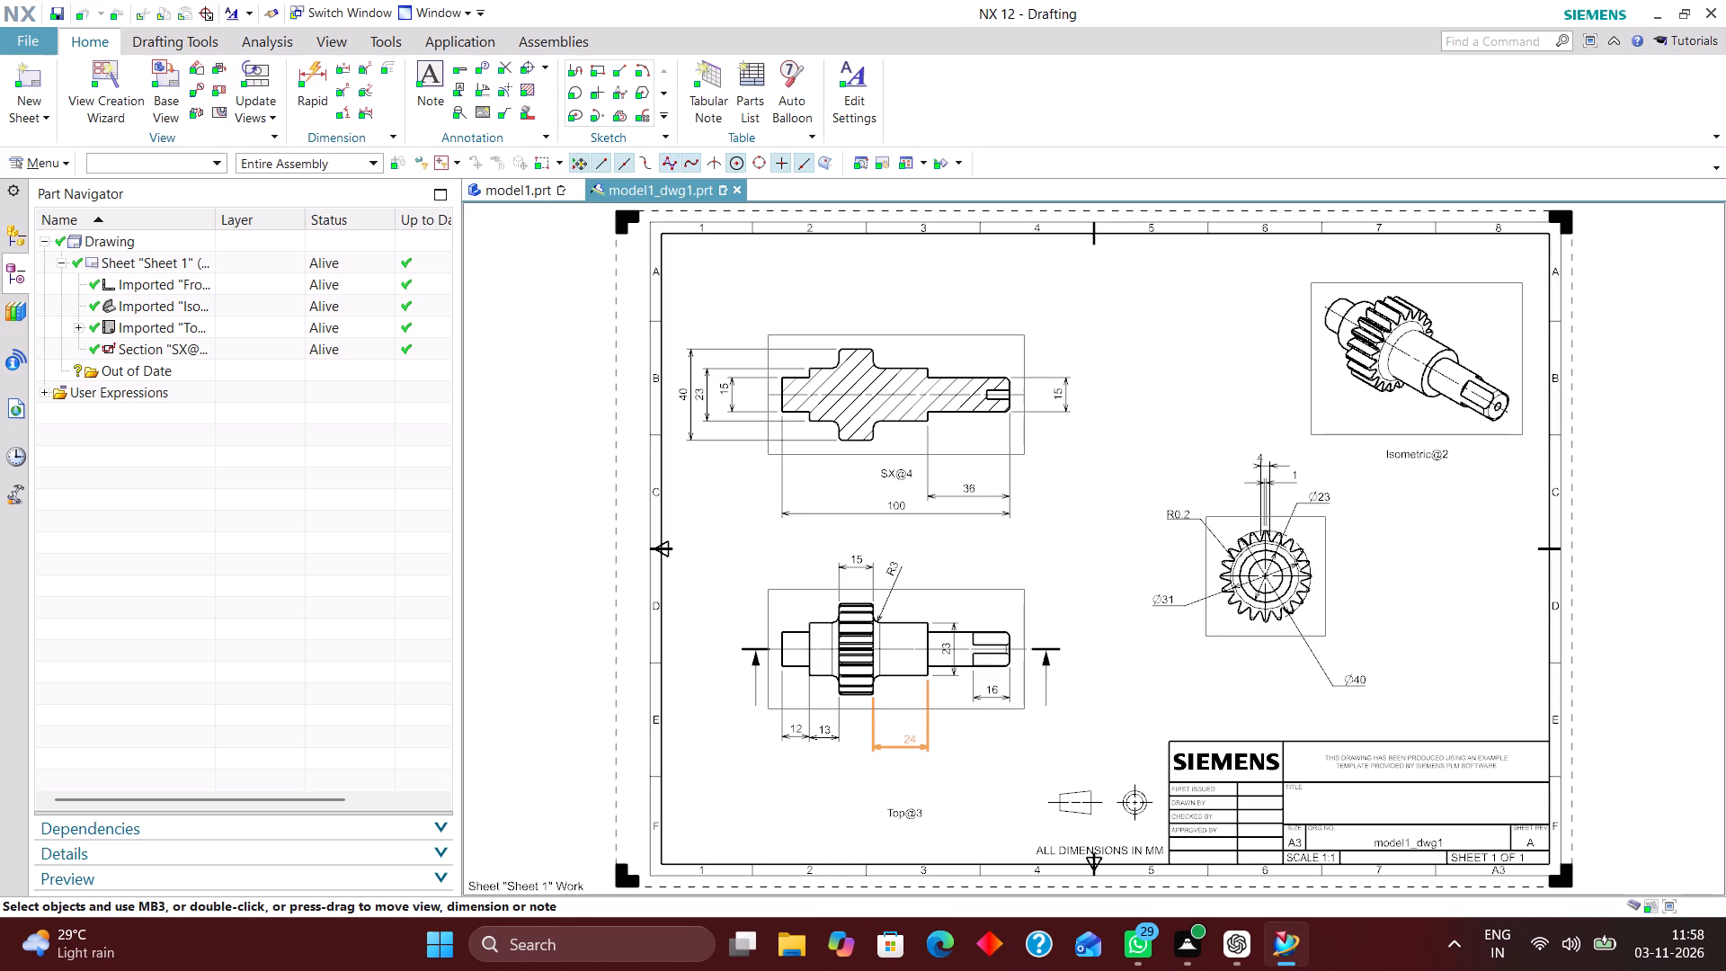
drag(910, 739, 912, 725)
drag(917, 808, 888, 761)
Move the section view's name label from below the view to above it.
right_drag(1110, 641, 996, 762)
scroll(896, 486, up, 1)
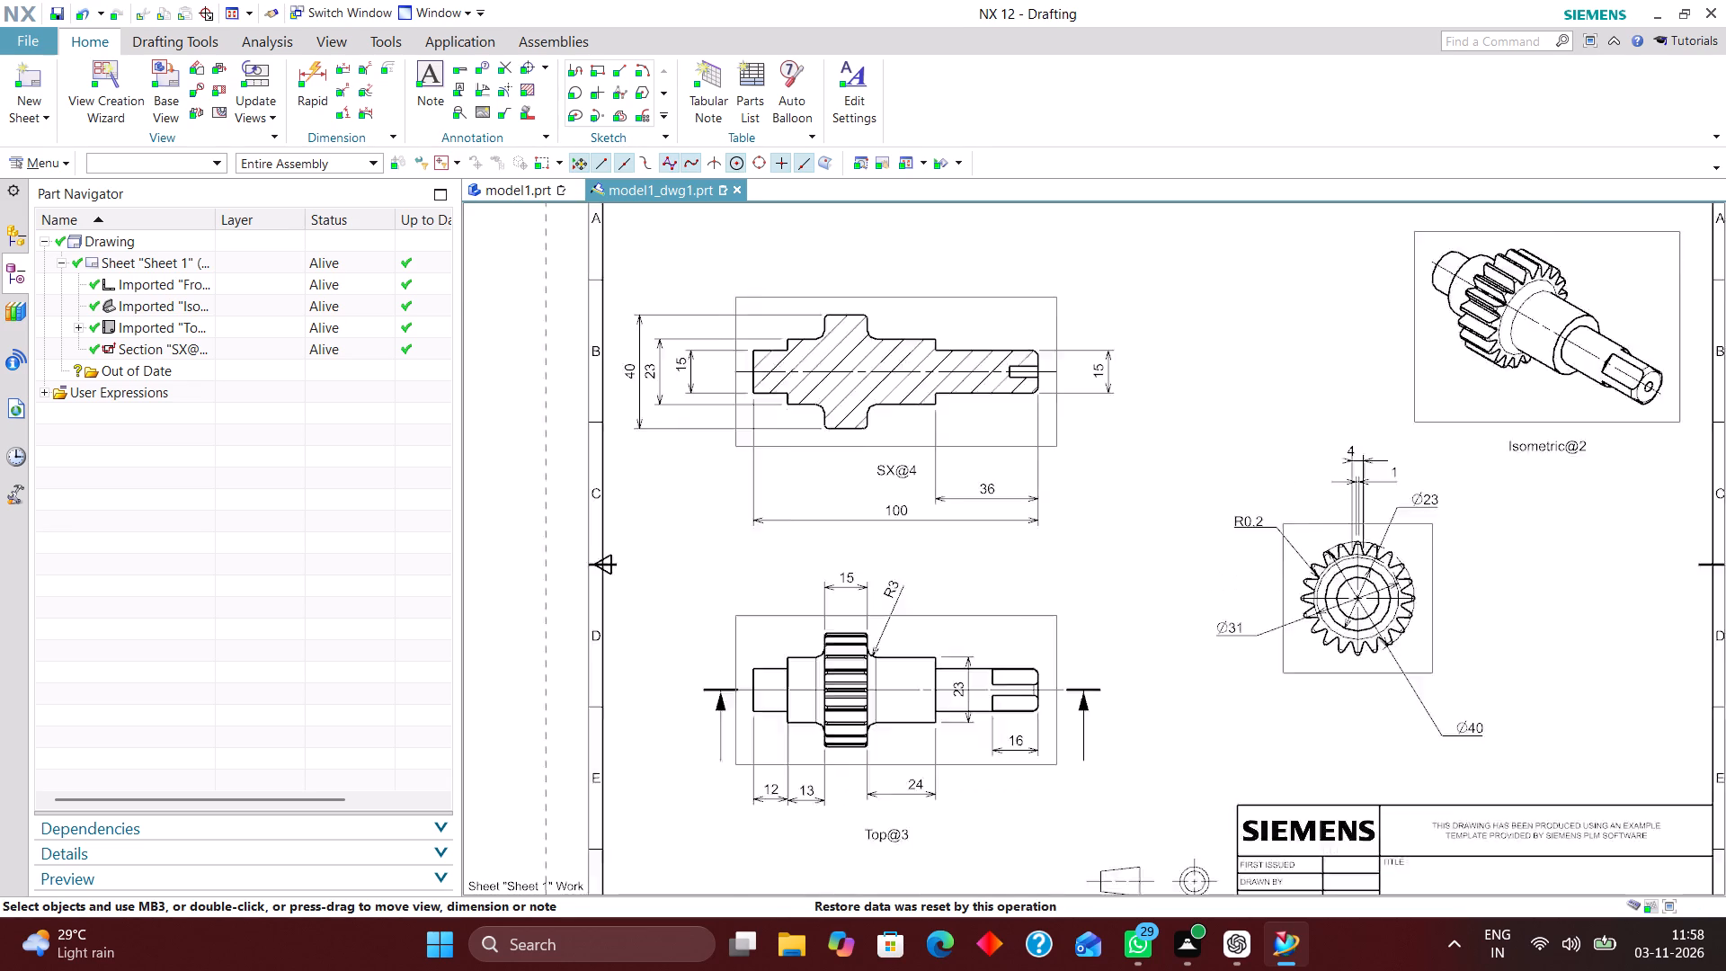
scroll(896, 486, up, 2)
scroll(868, 631, down, 2)
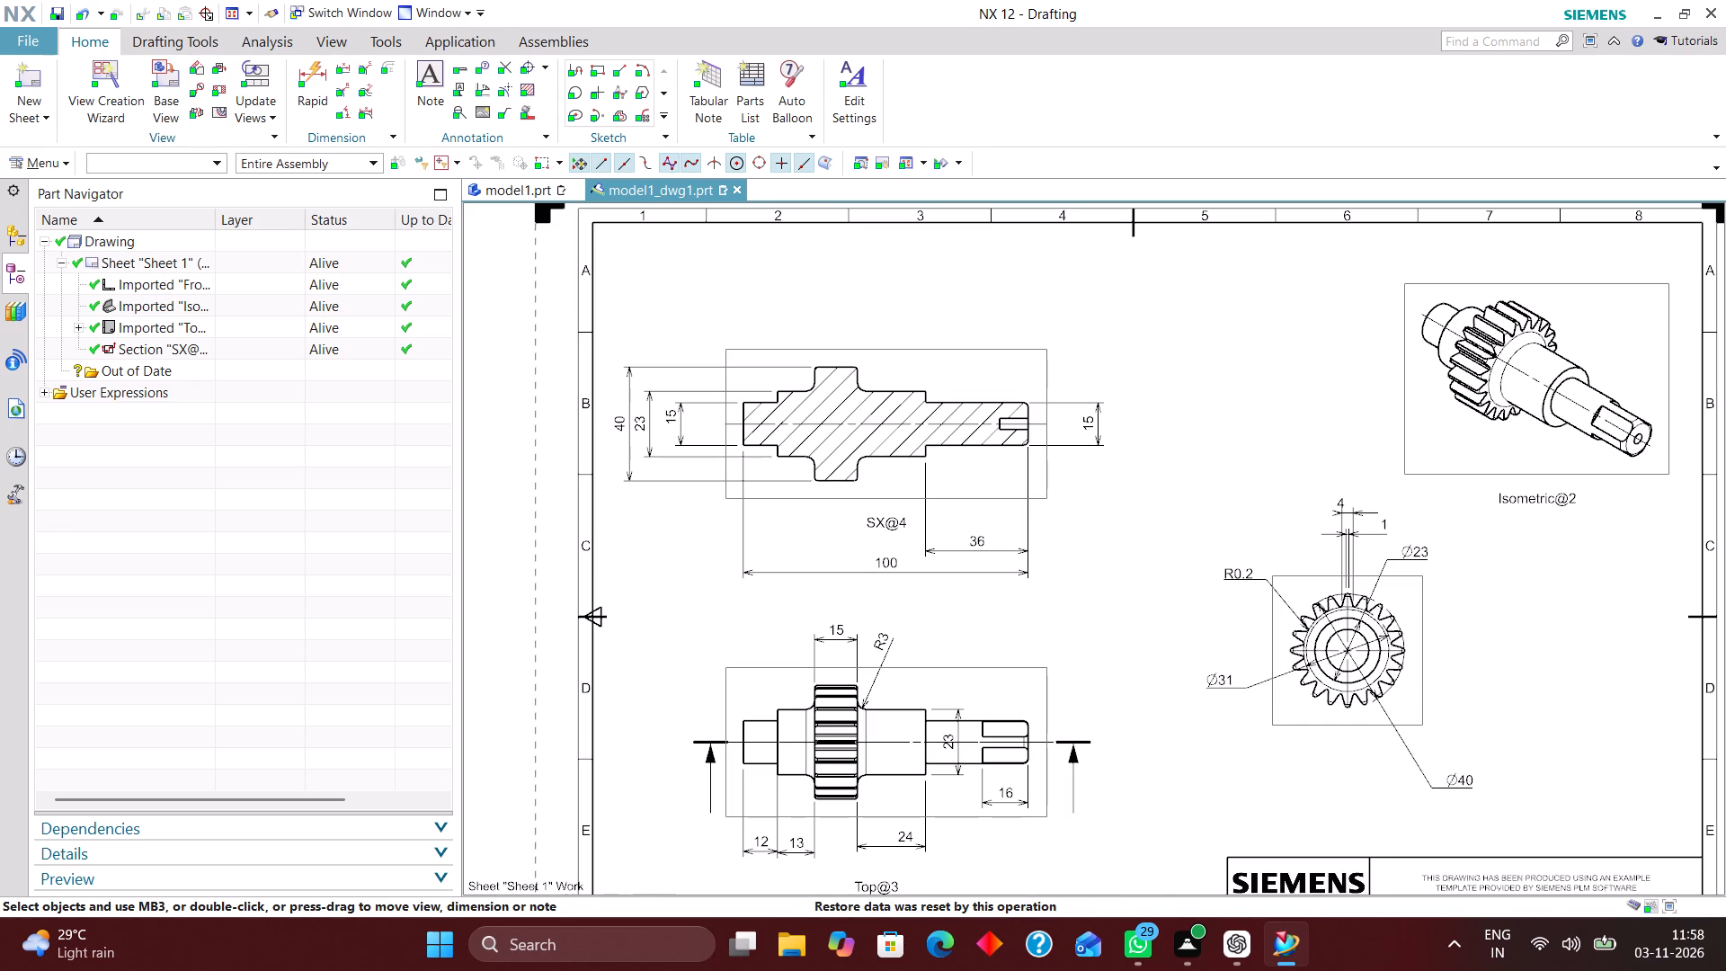
scroll(908, 546, up, 2)
scroll(885, 643, down, 1)
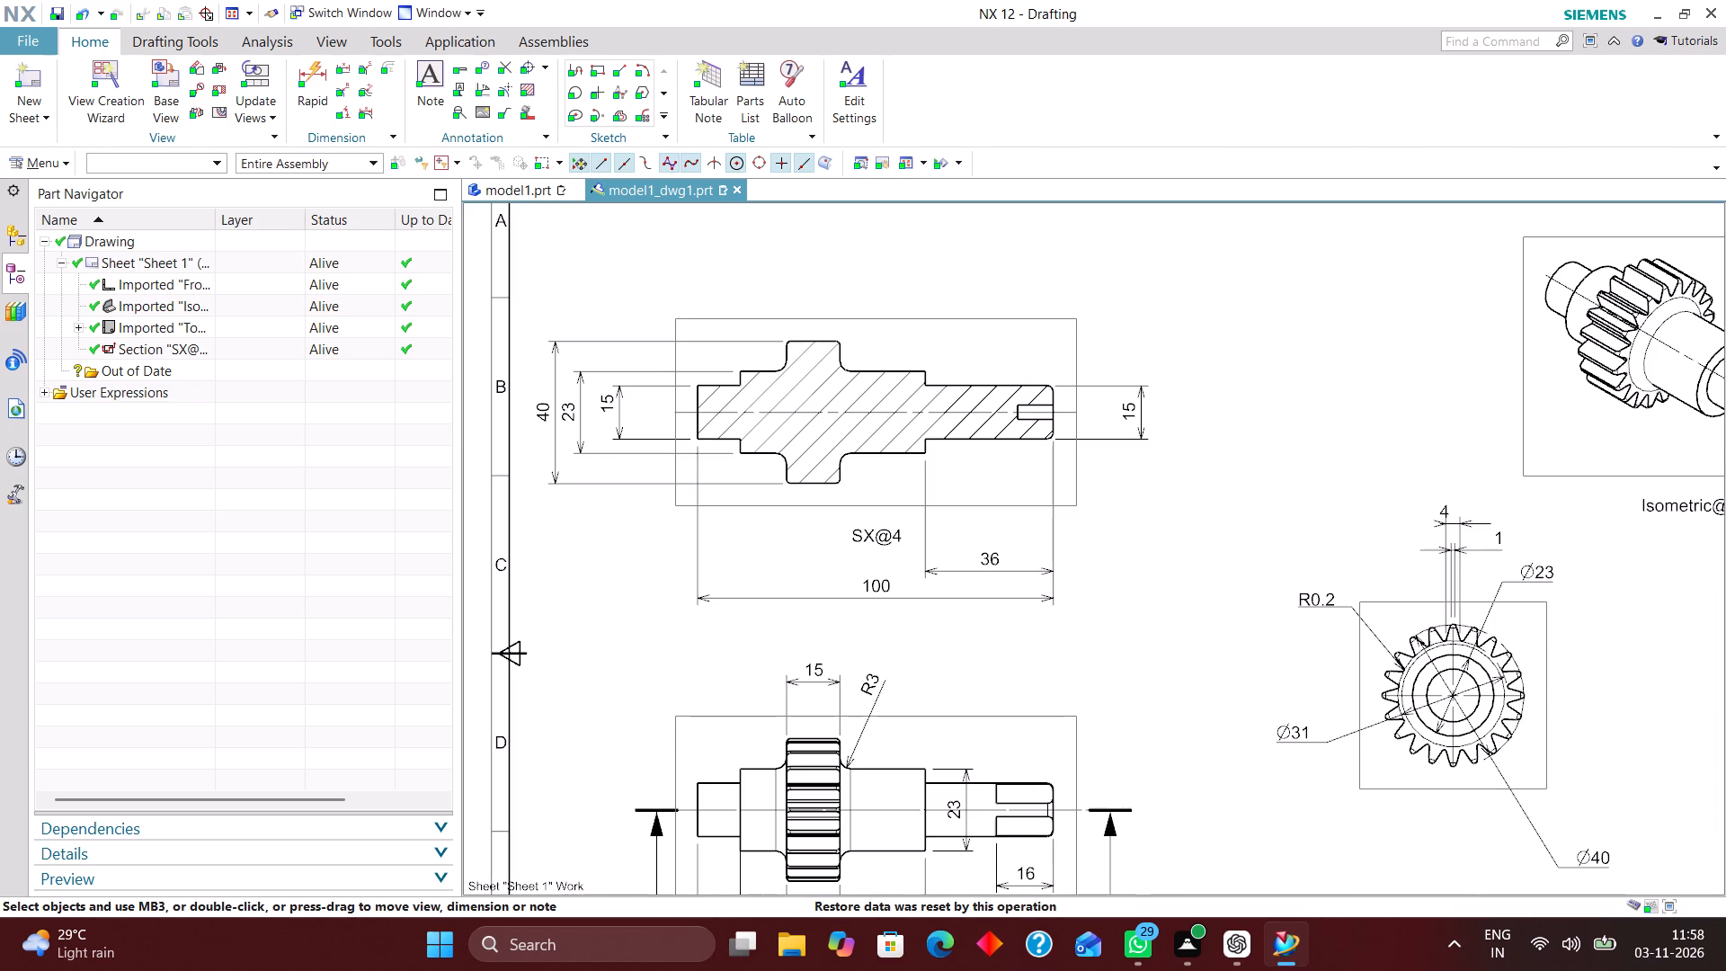
drag(869, 528, 860, 266)
scroll(834, 526, down, 1)
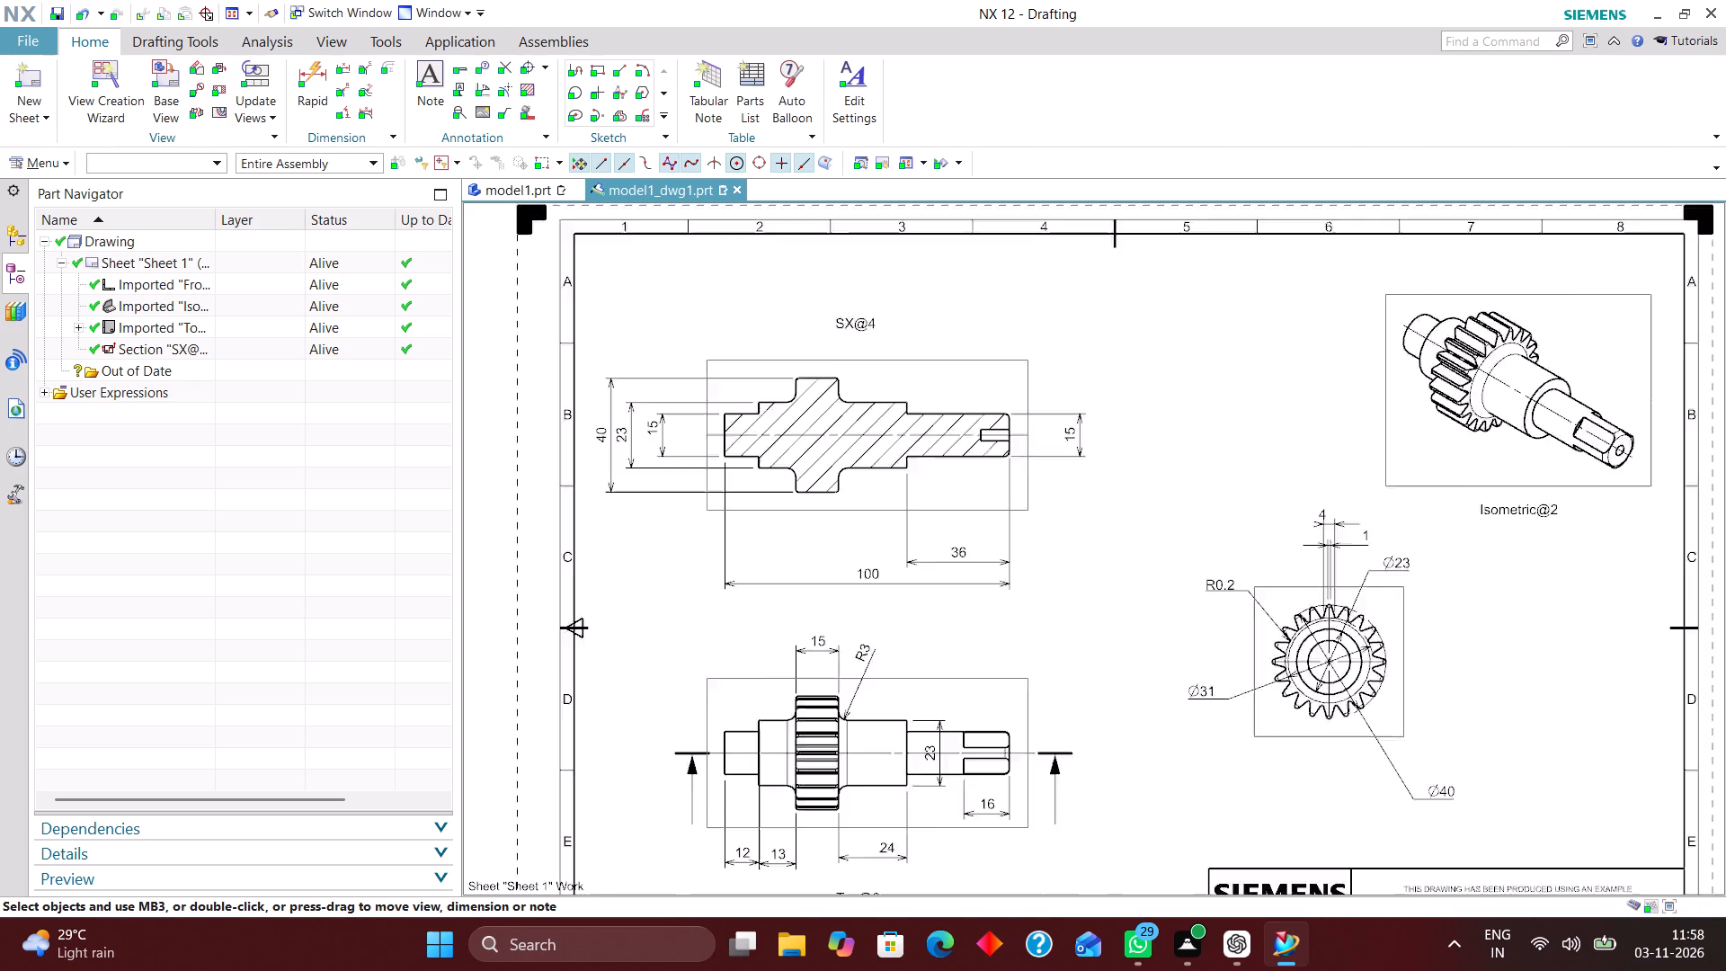
scroll(833, 530, down, 1)
right_drag(1107, 426, 1025, 548)
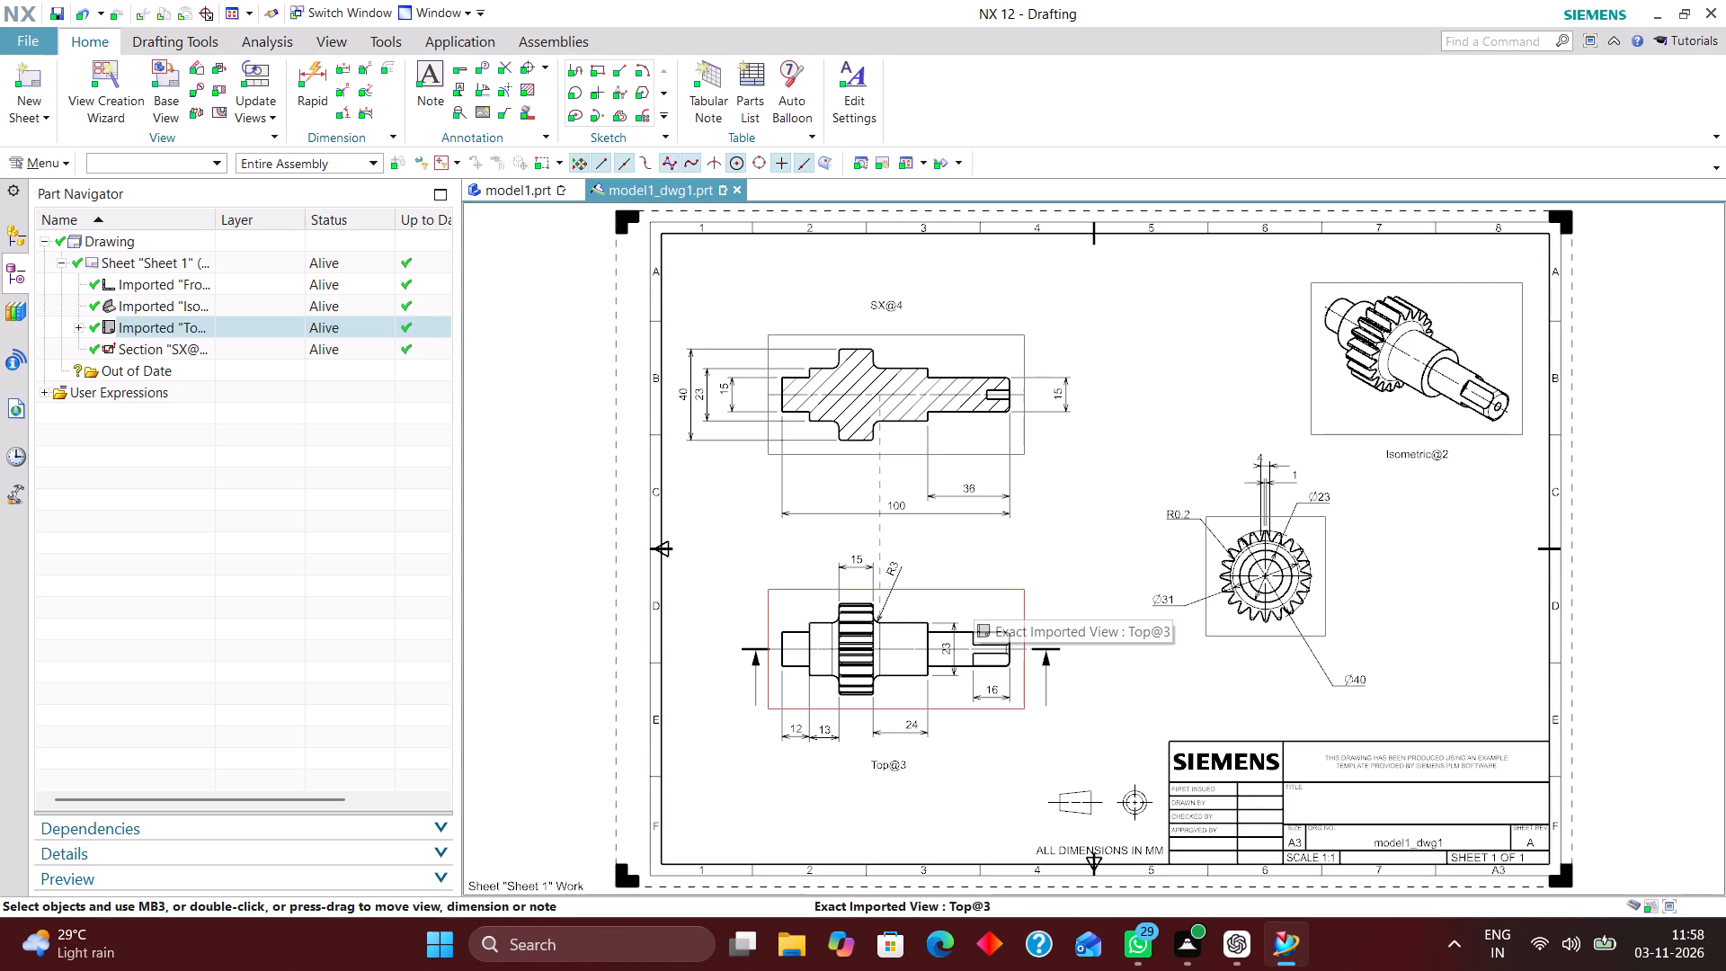
Show a label below the front view of the gear shaft, with the view name as its label type.
click(236, 281)
right_click(241, 287)
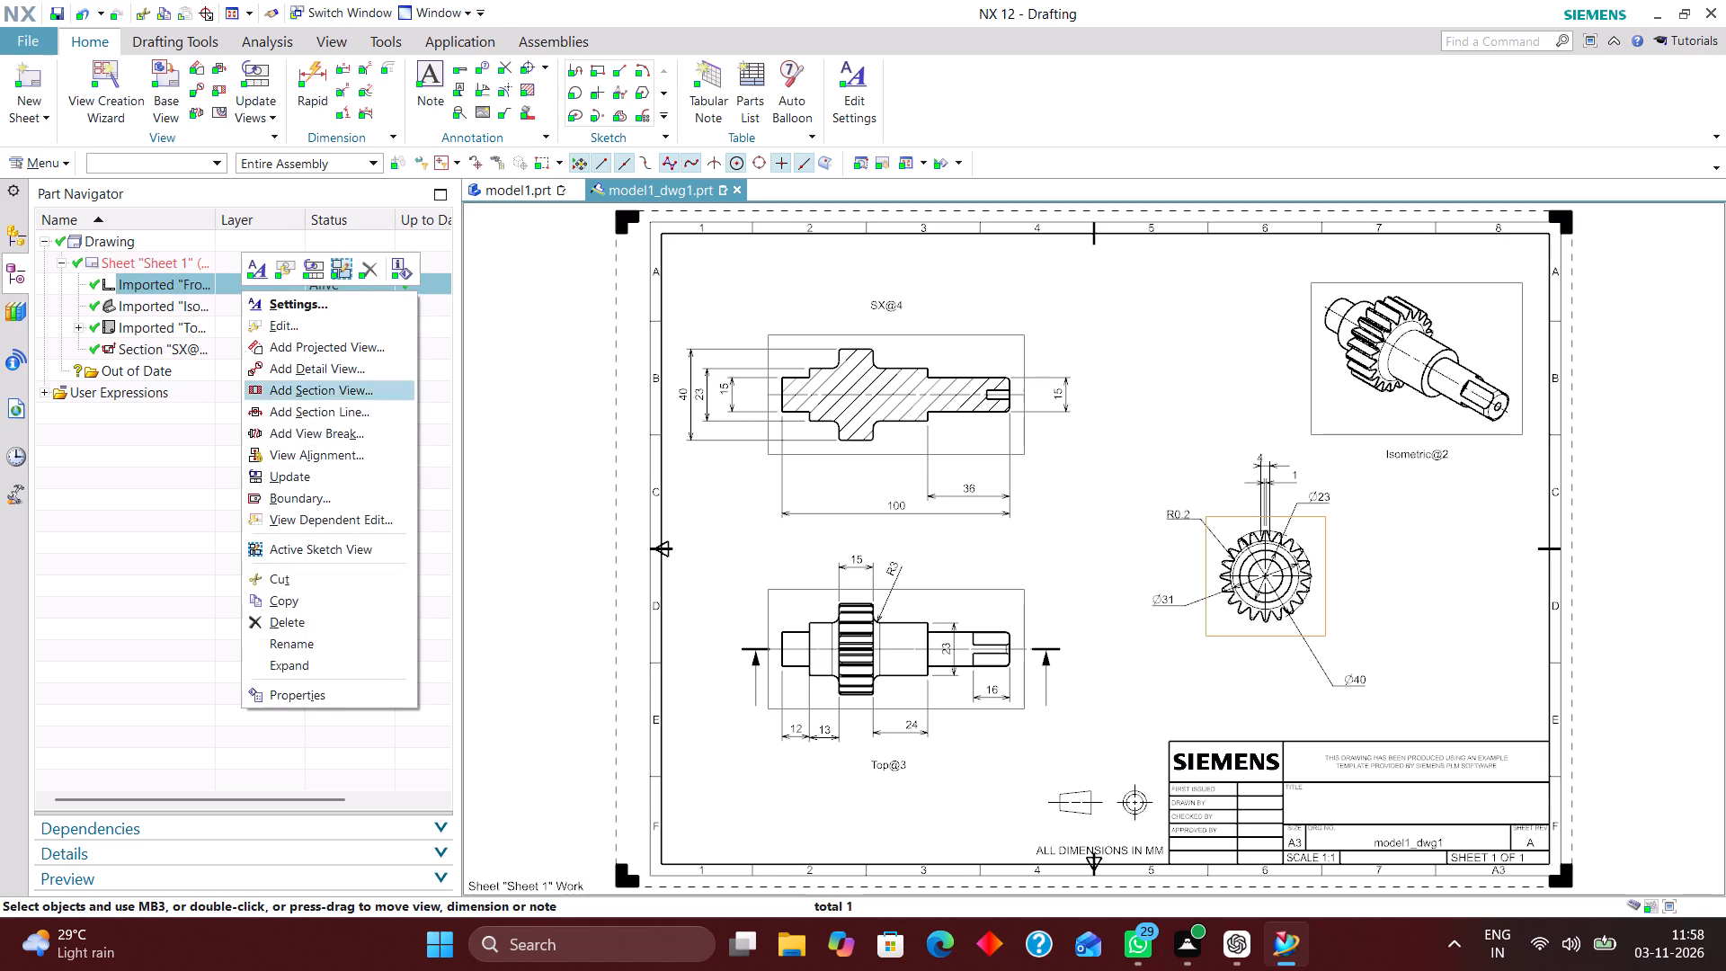
click(572, 489)
right_click(1254, 632)
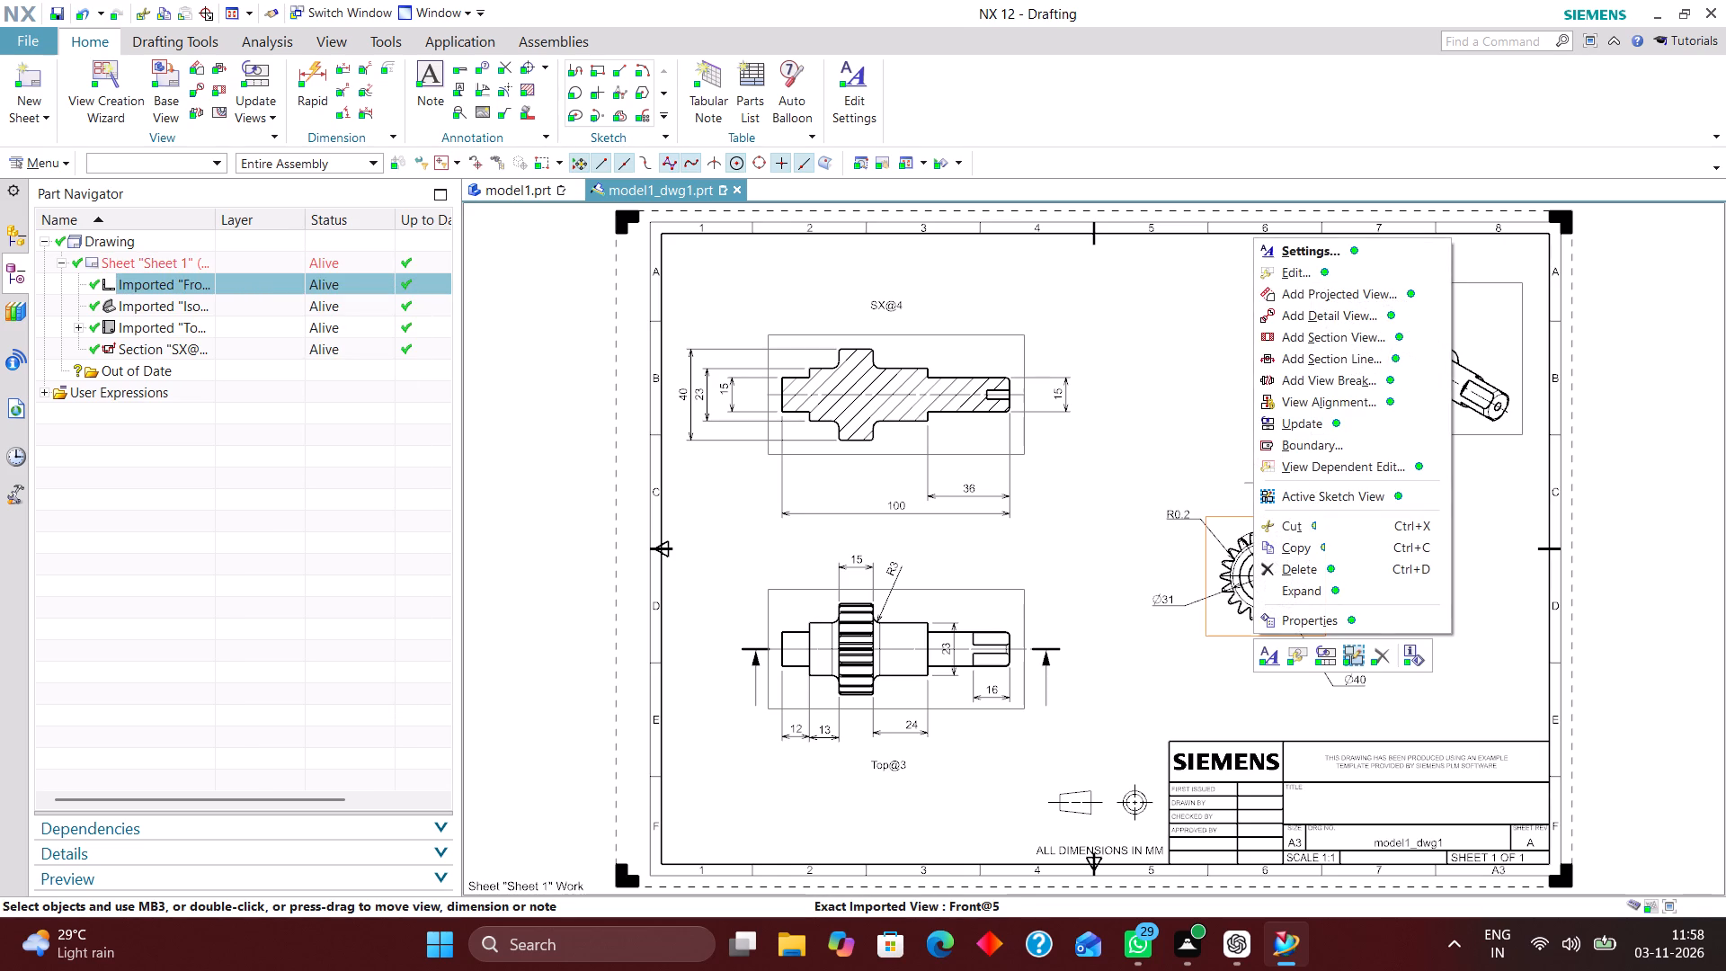
click(1338, 245)
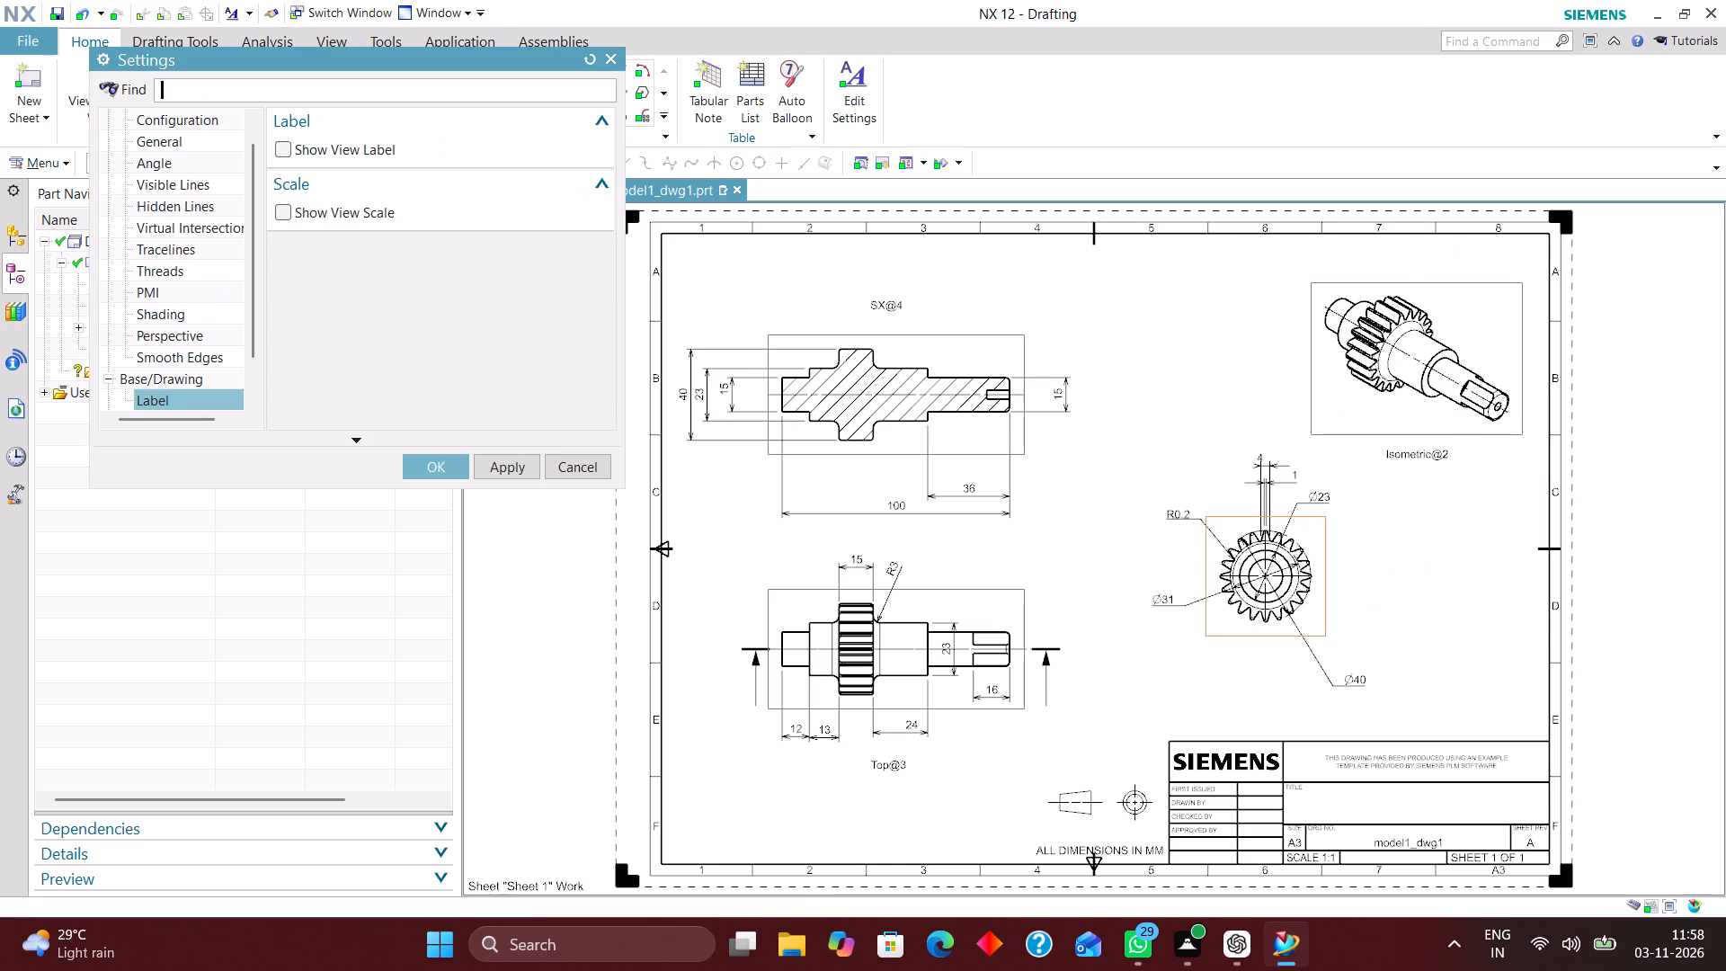
click(290, 149)
click(572, 244)
click(533, 264)
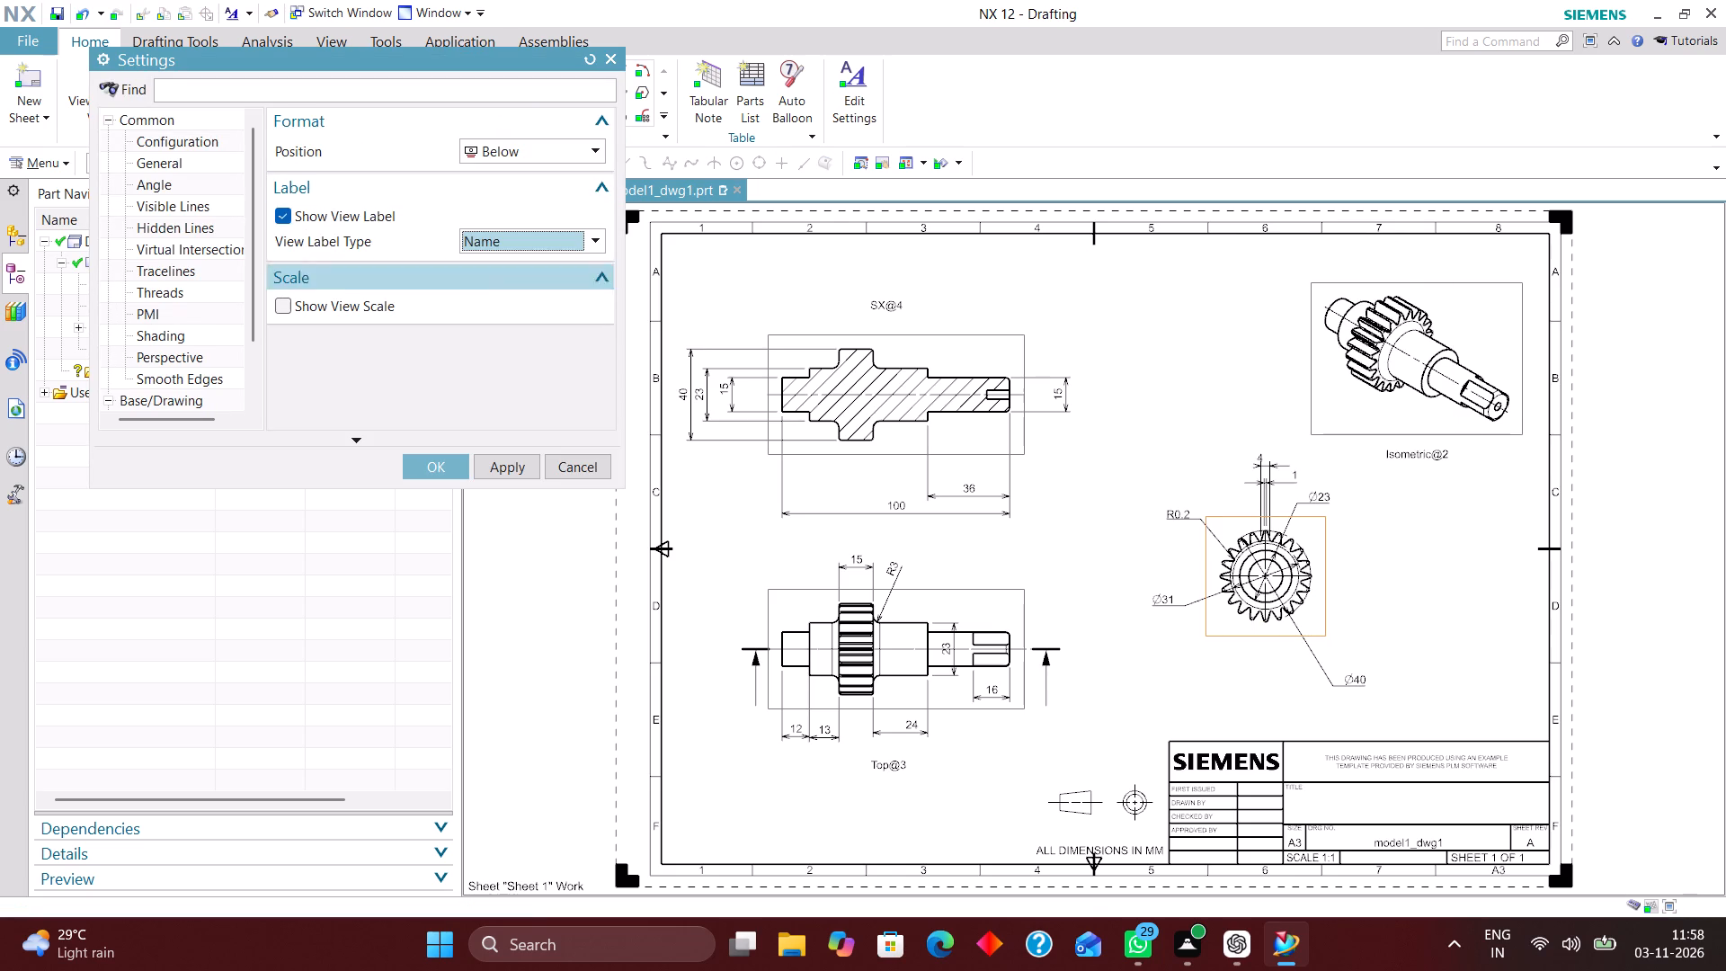
click(423, 462)
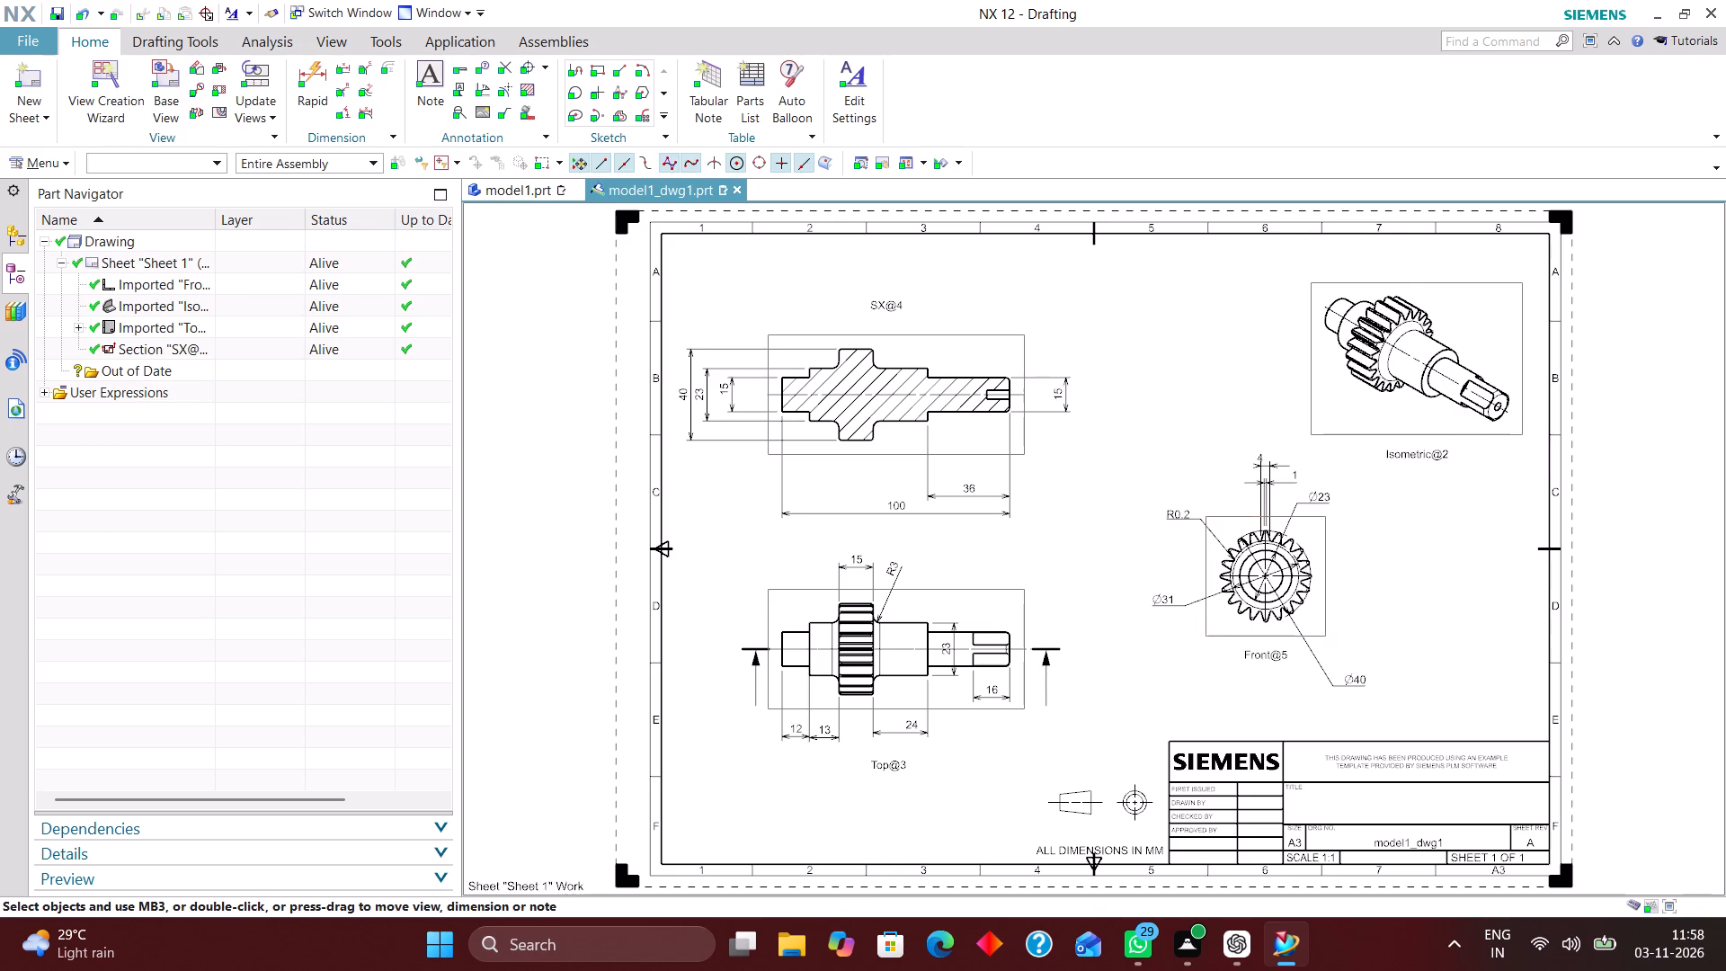
Rename the front view as FRONT VIEW.
click(241, 285)
right_click(250, 287)
click(309, 641)
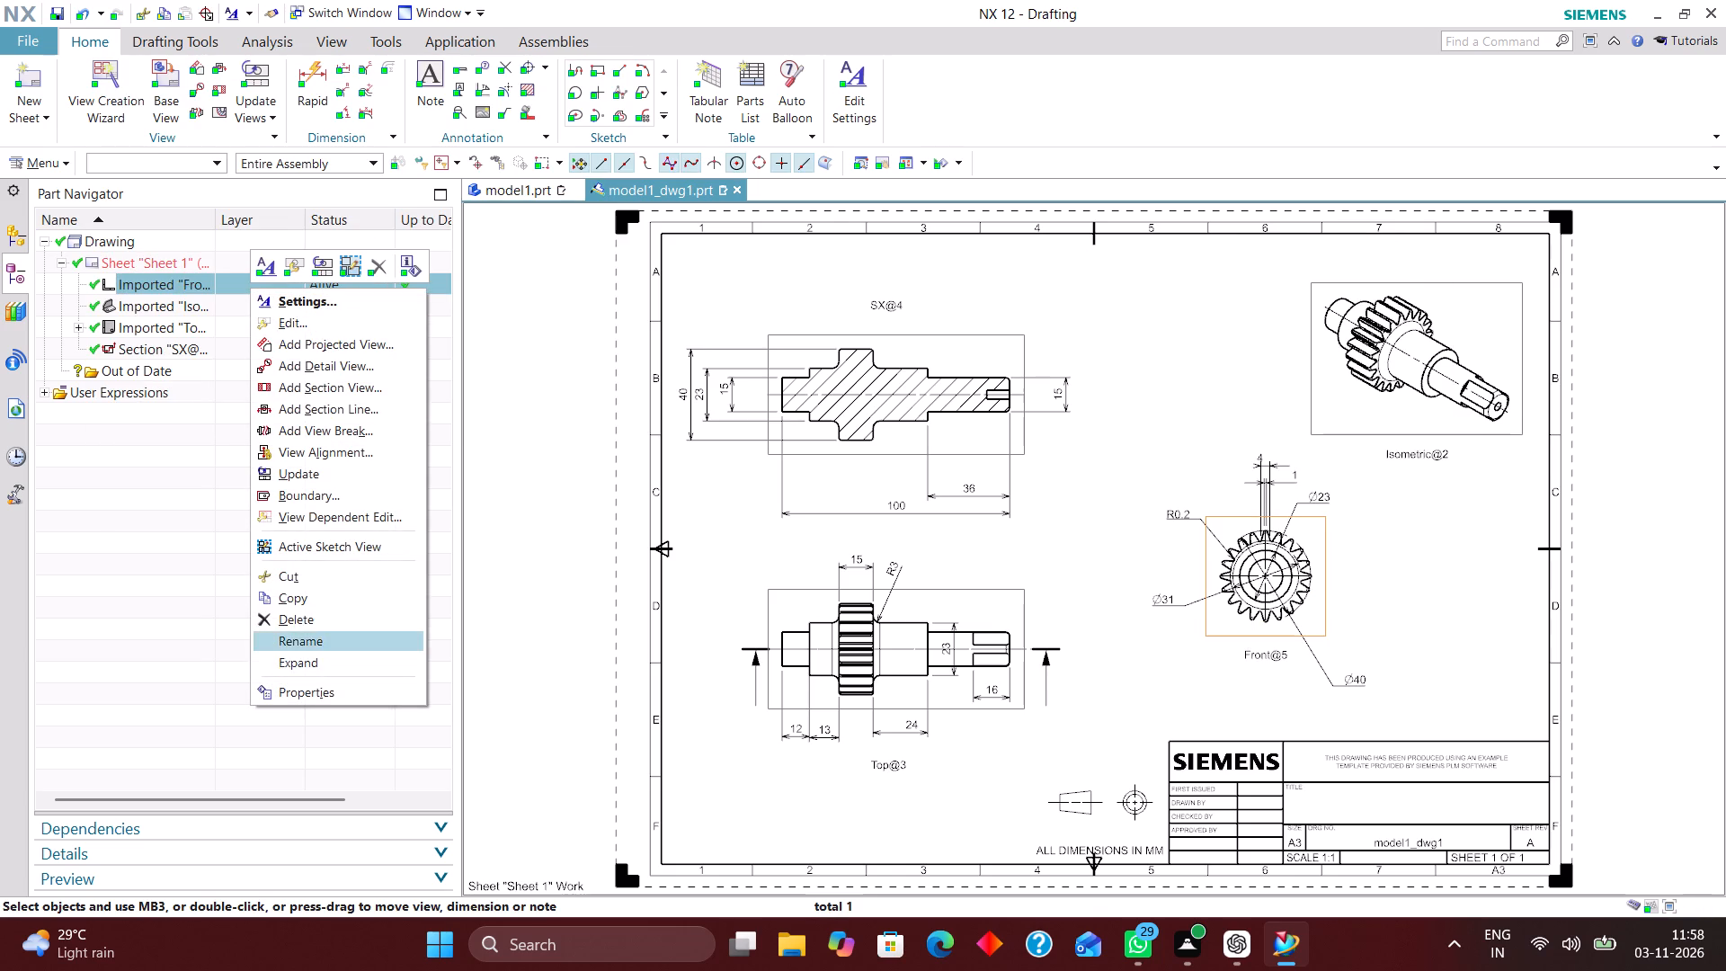
text(front)
key(space)
key(BackSpace)
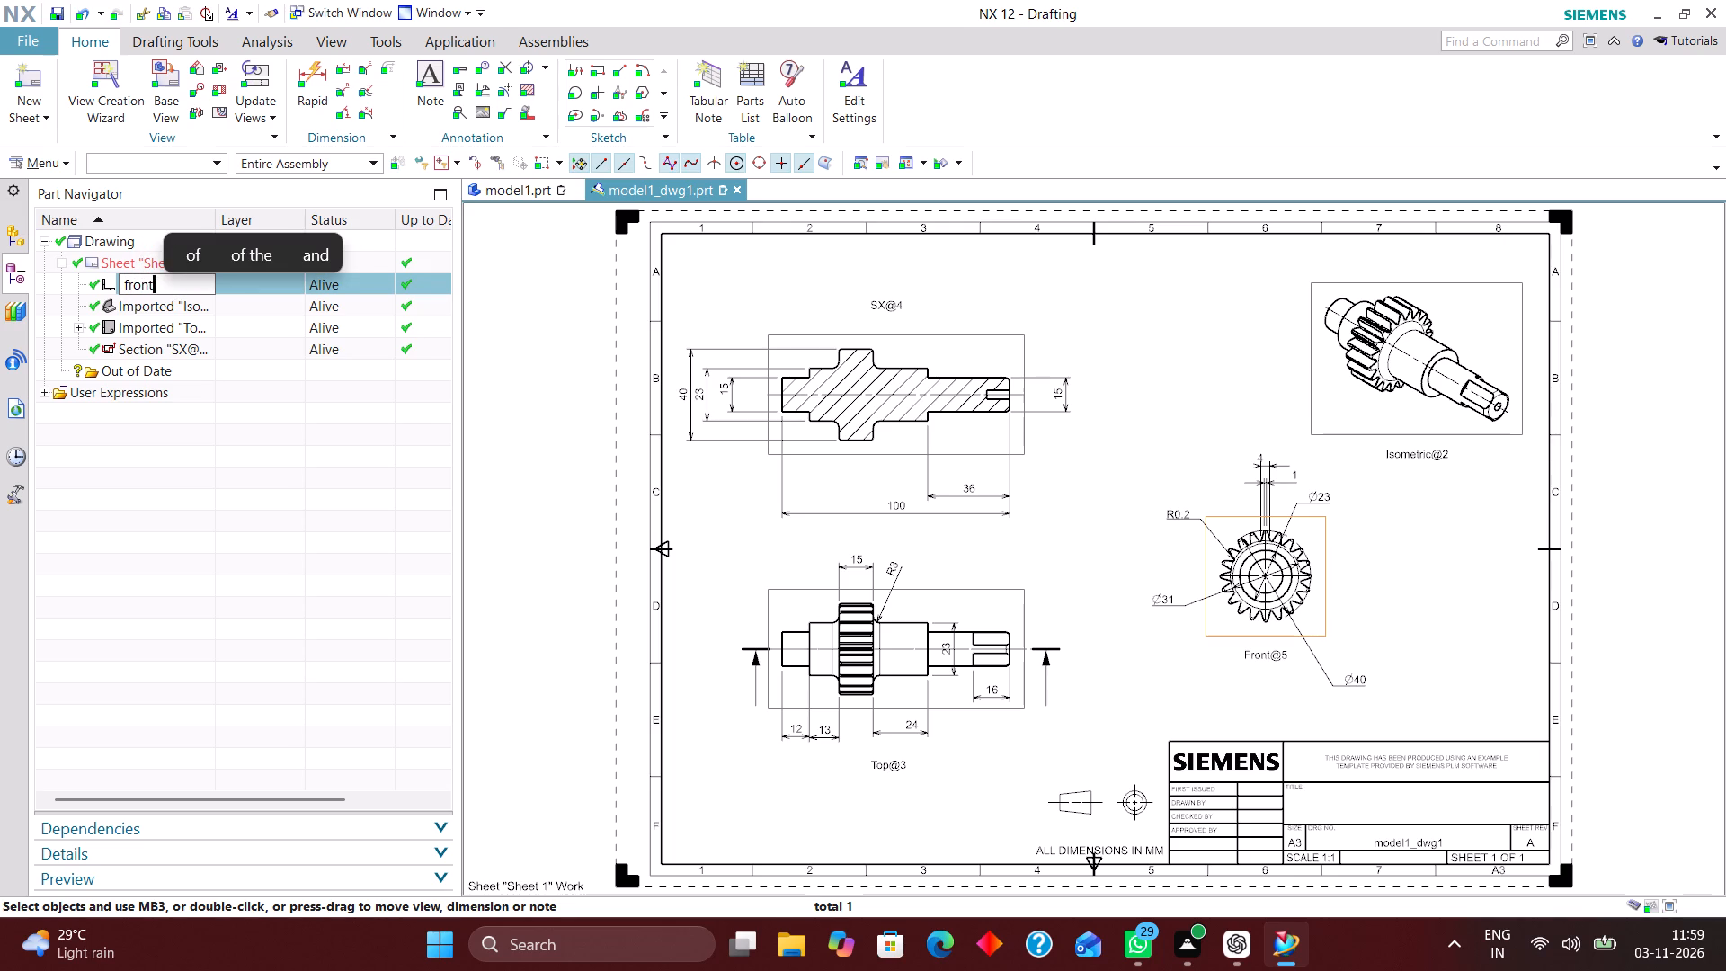
key(BackSpace)
key(BackSpace)
key(BackSpace)
key(BackSpace)
key(BackSpace)
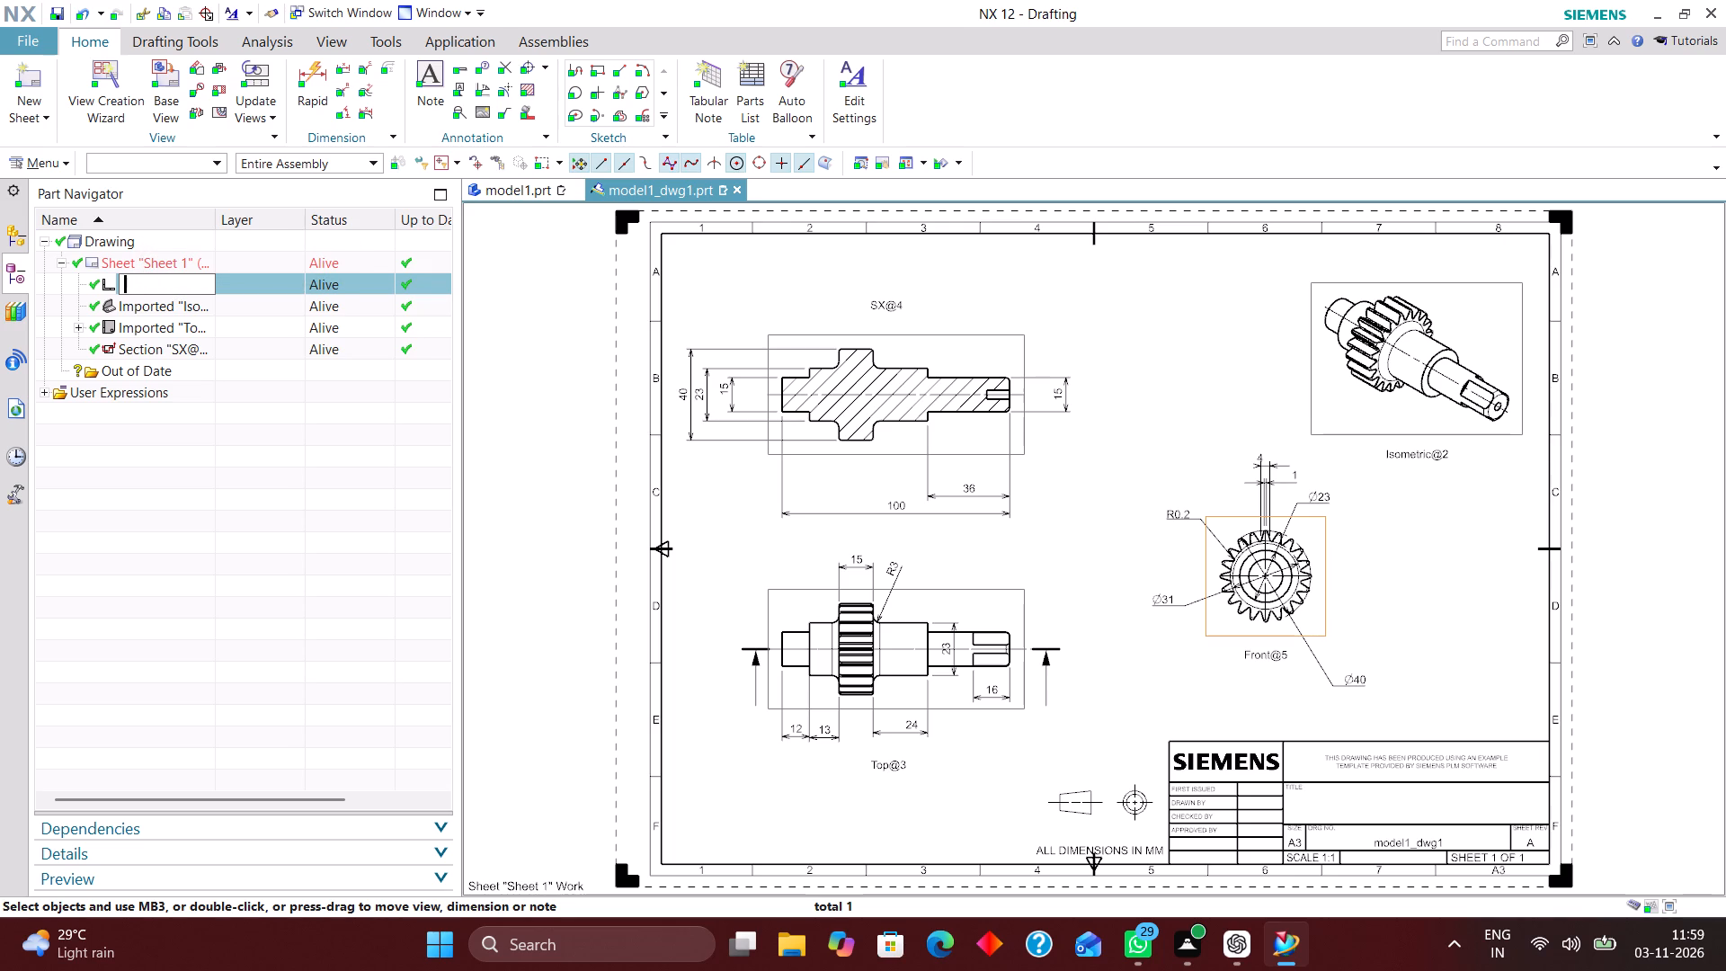
key(f)
text(RONT)
key(space)
text(VIEW)
key(Return)
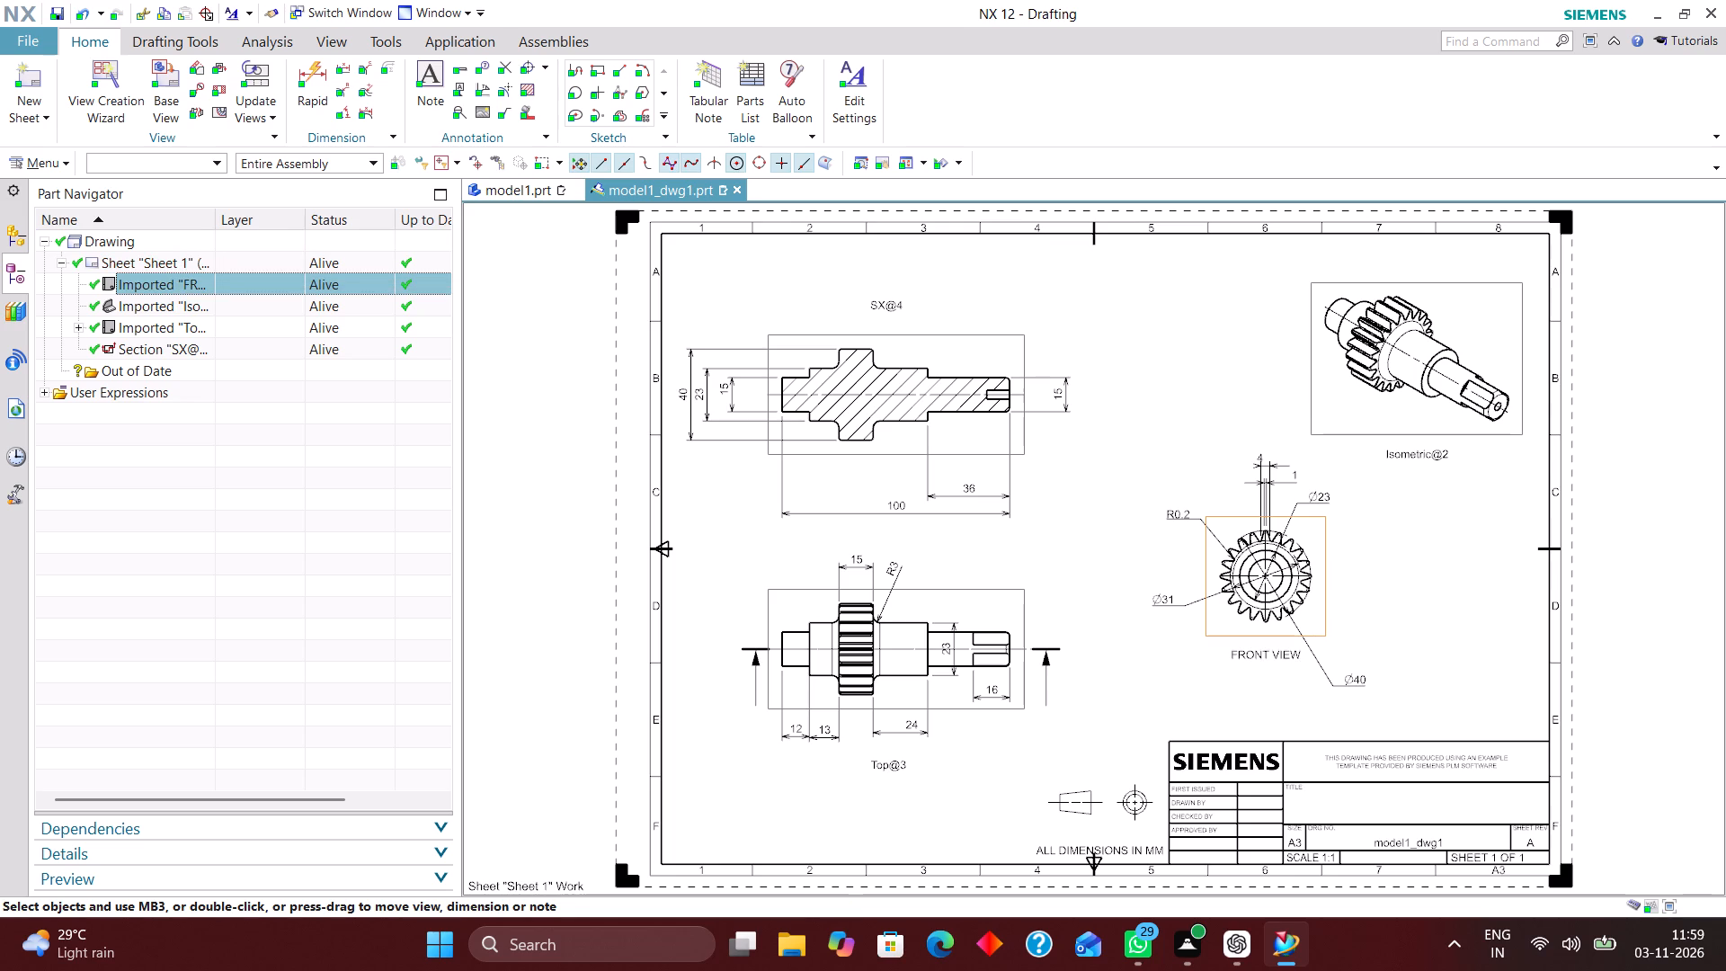
Rename the isometric view as ISOMETRIC VIEW.
click(255, 303)
right_click(256, 302)
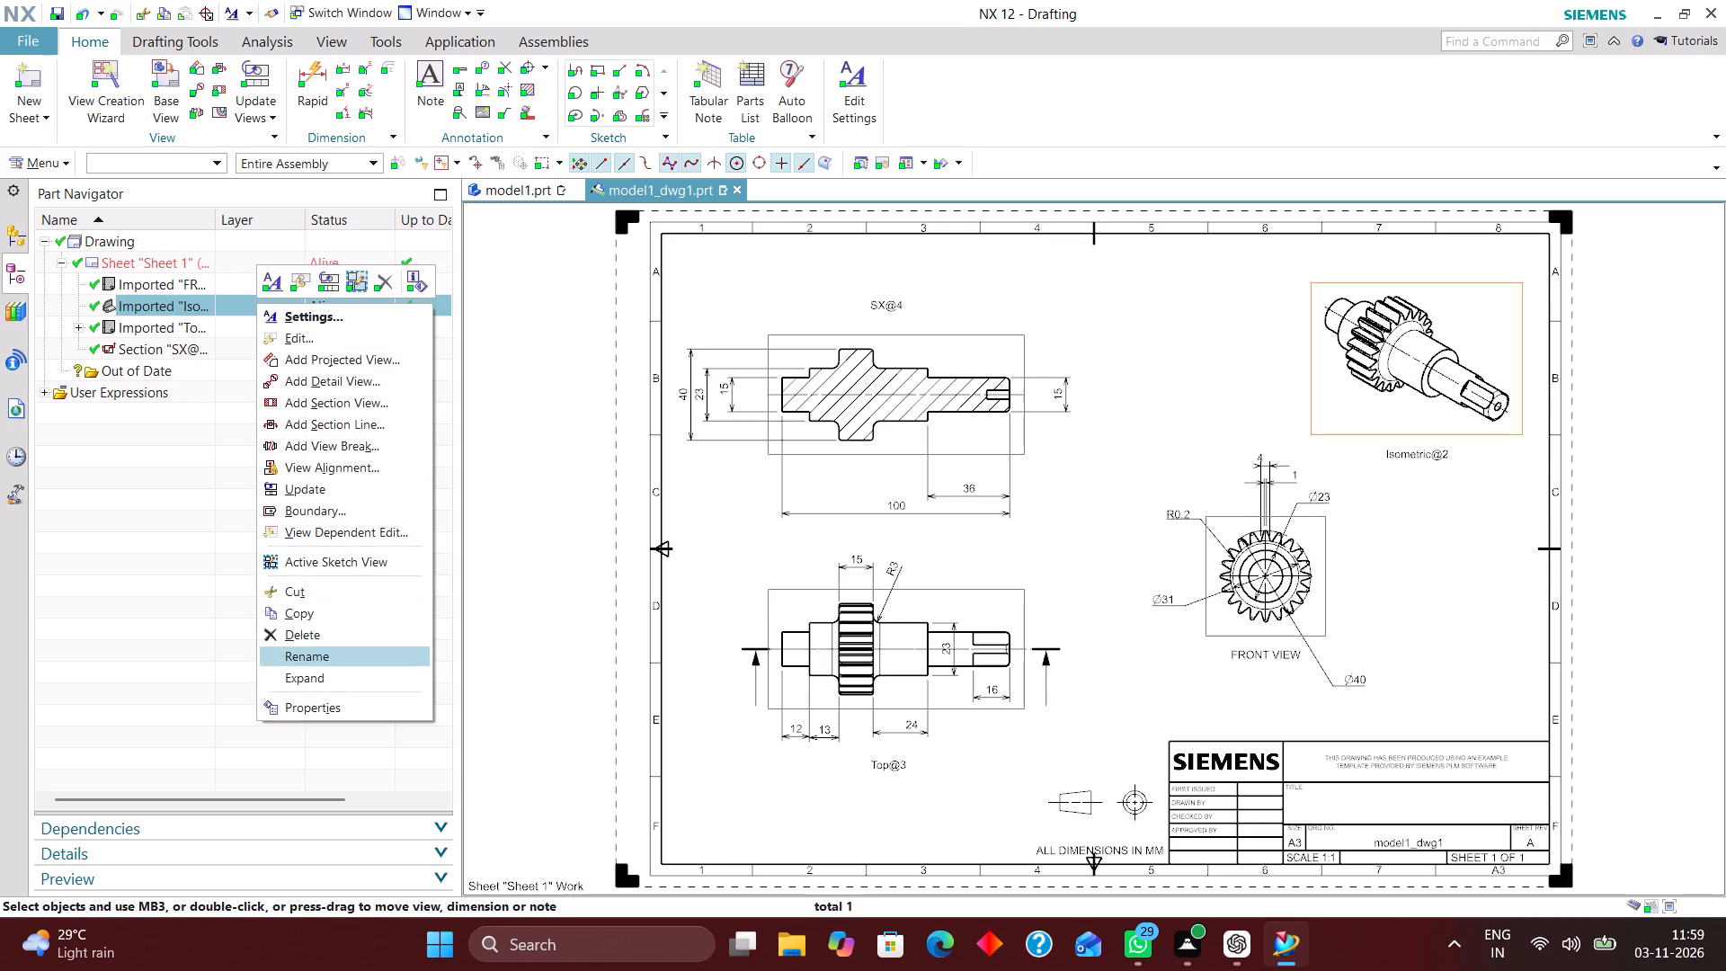
click(330, 662)
text(ISOMETRIV)
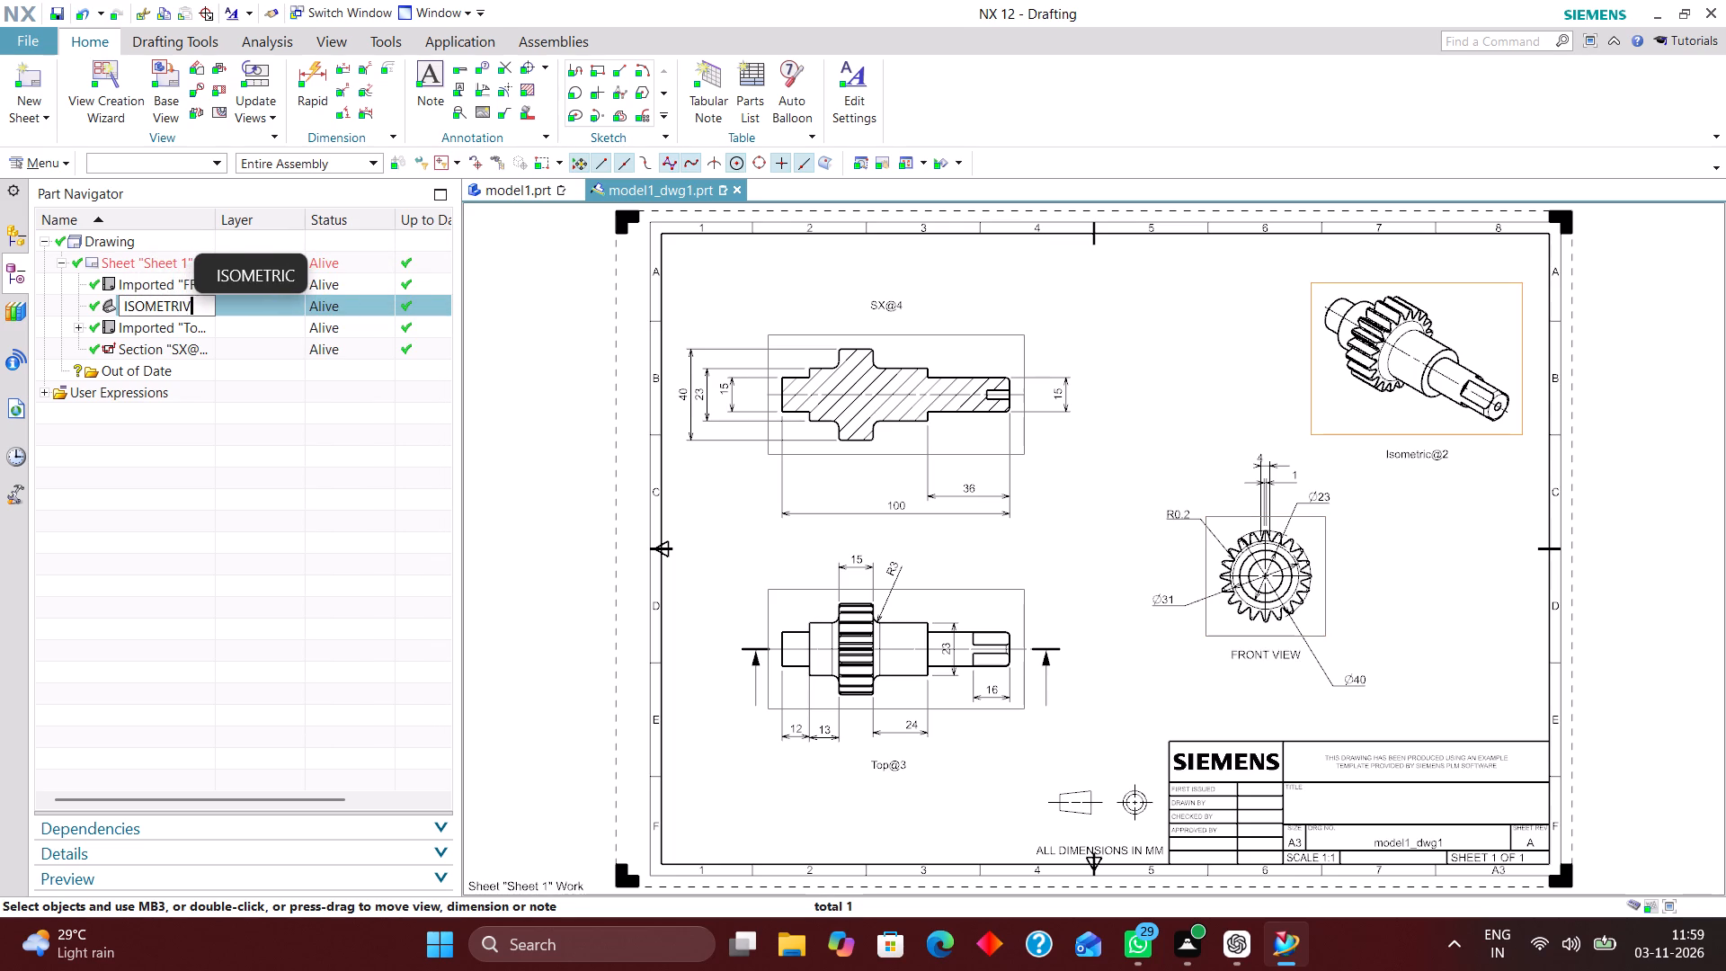
key(BackSpace)
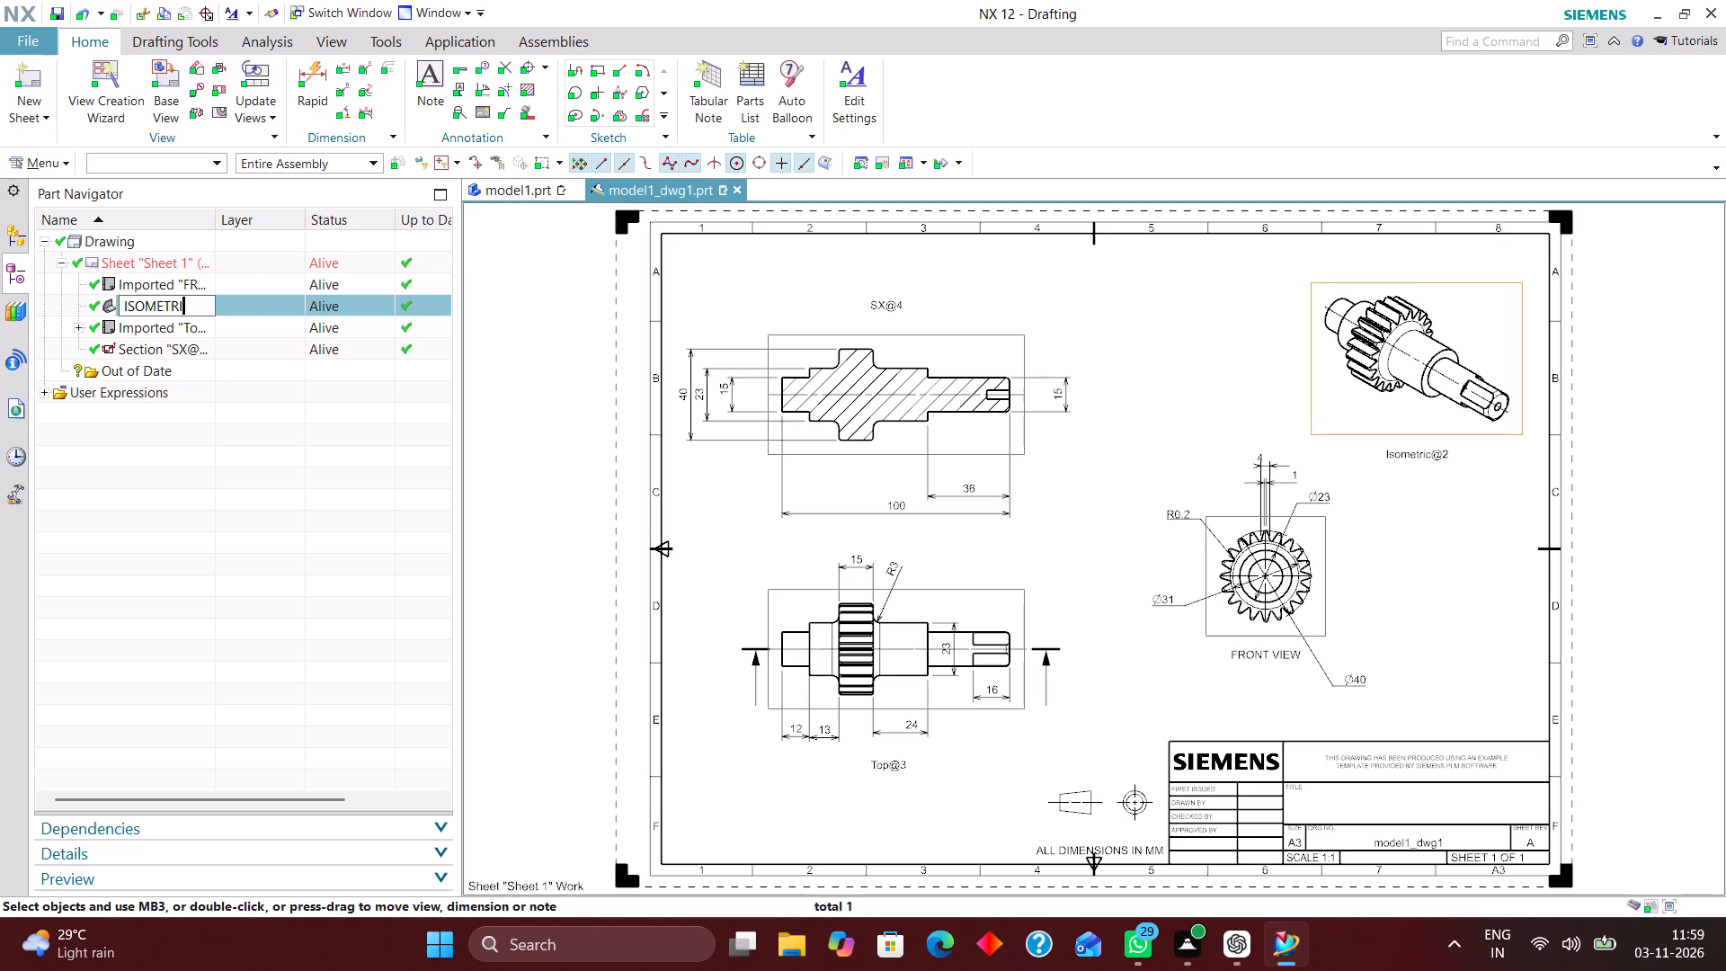
text(C VI)
text(EW)
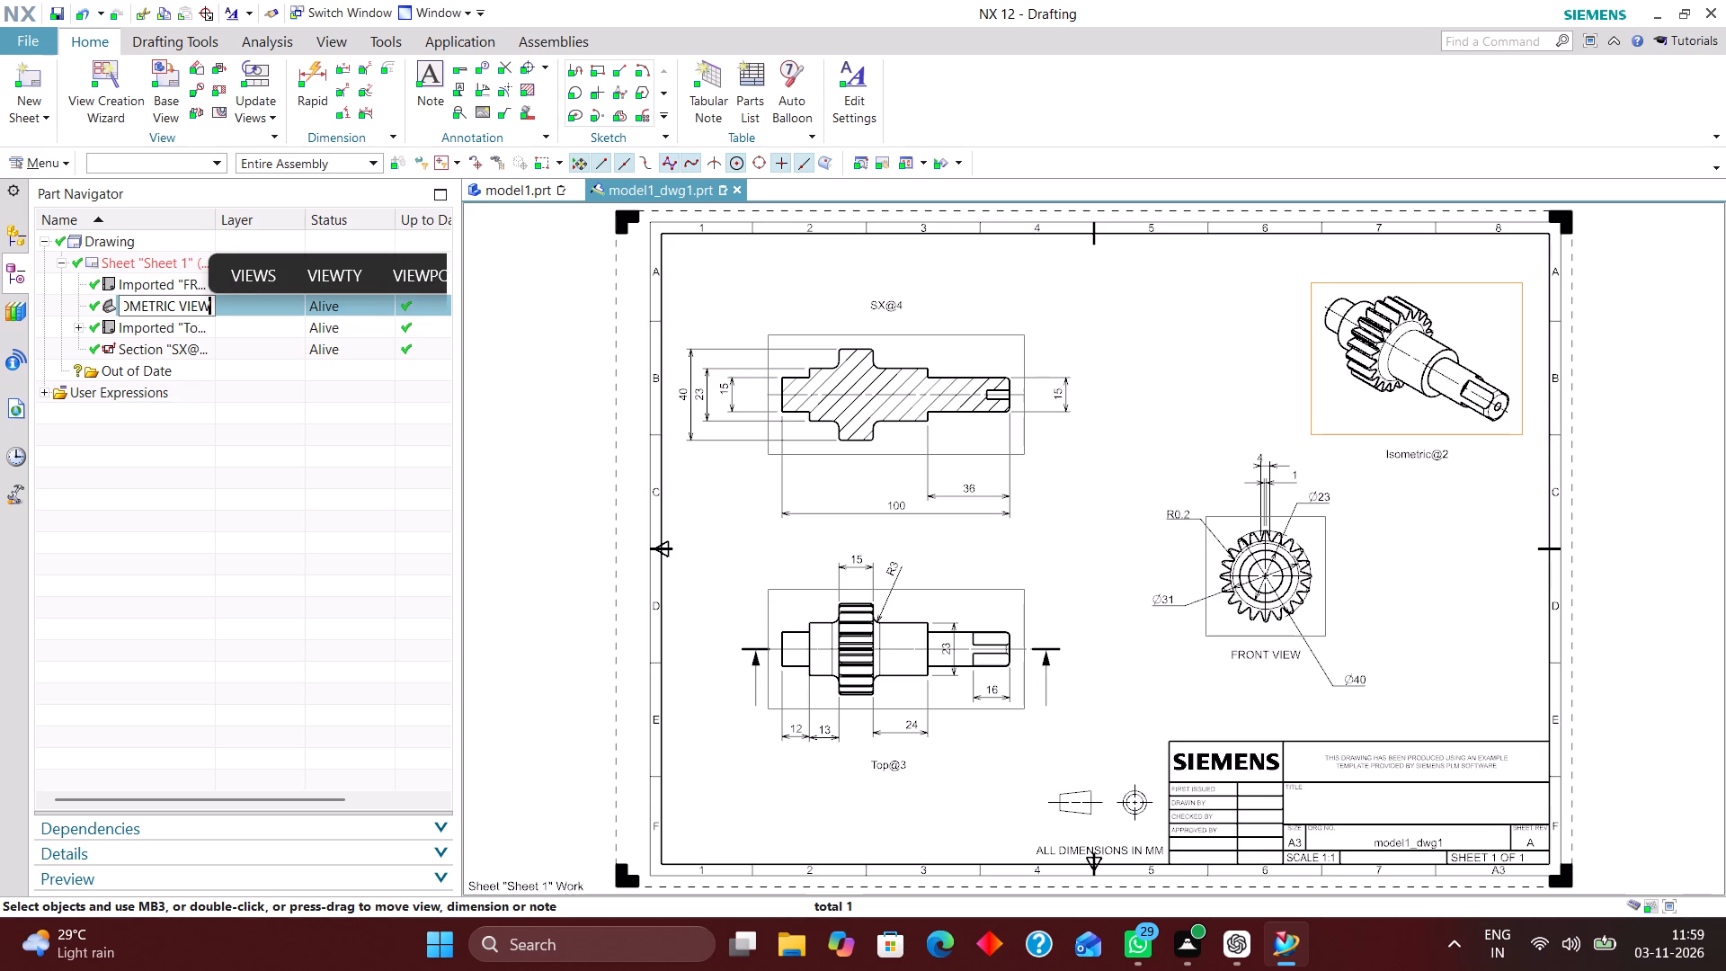
key(Return)
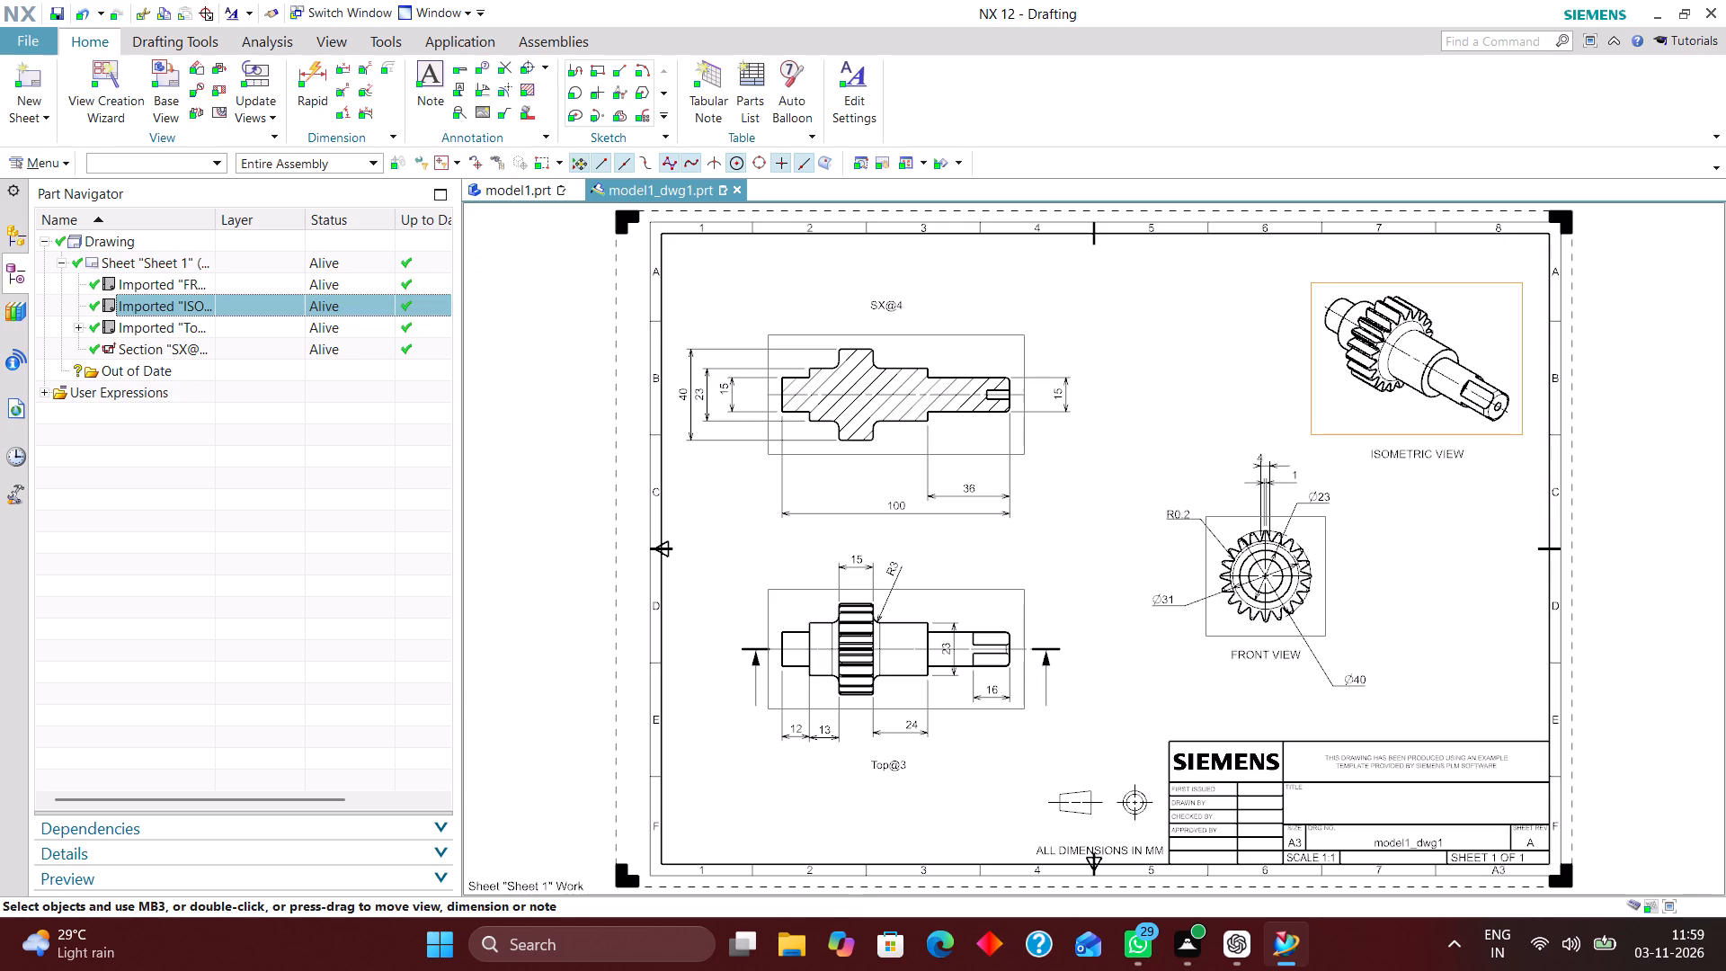
Rename the top view as TOP VIEW.
click(230, 326)
right_click(236, 327)
click(309, 684)
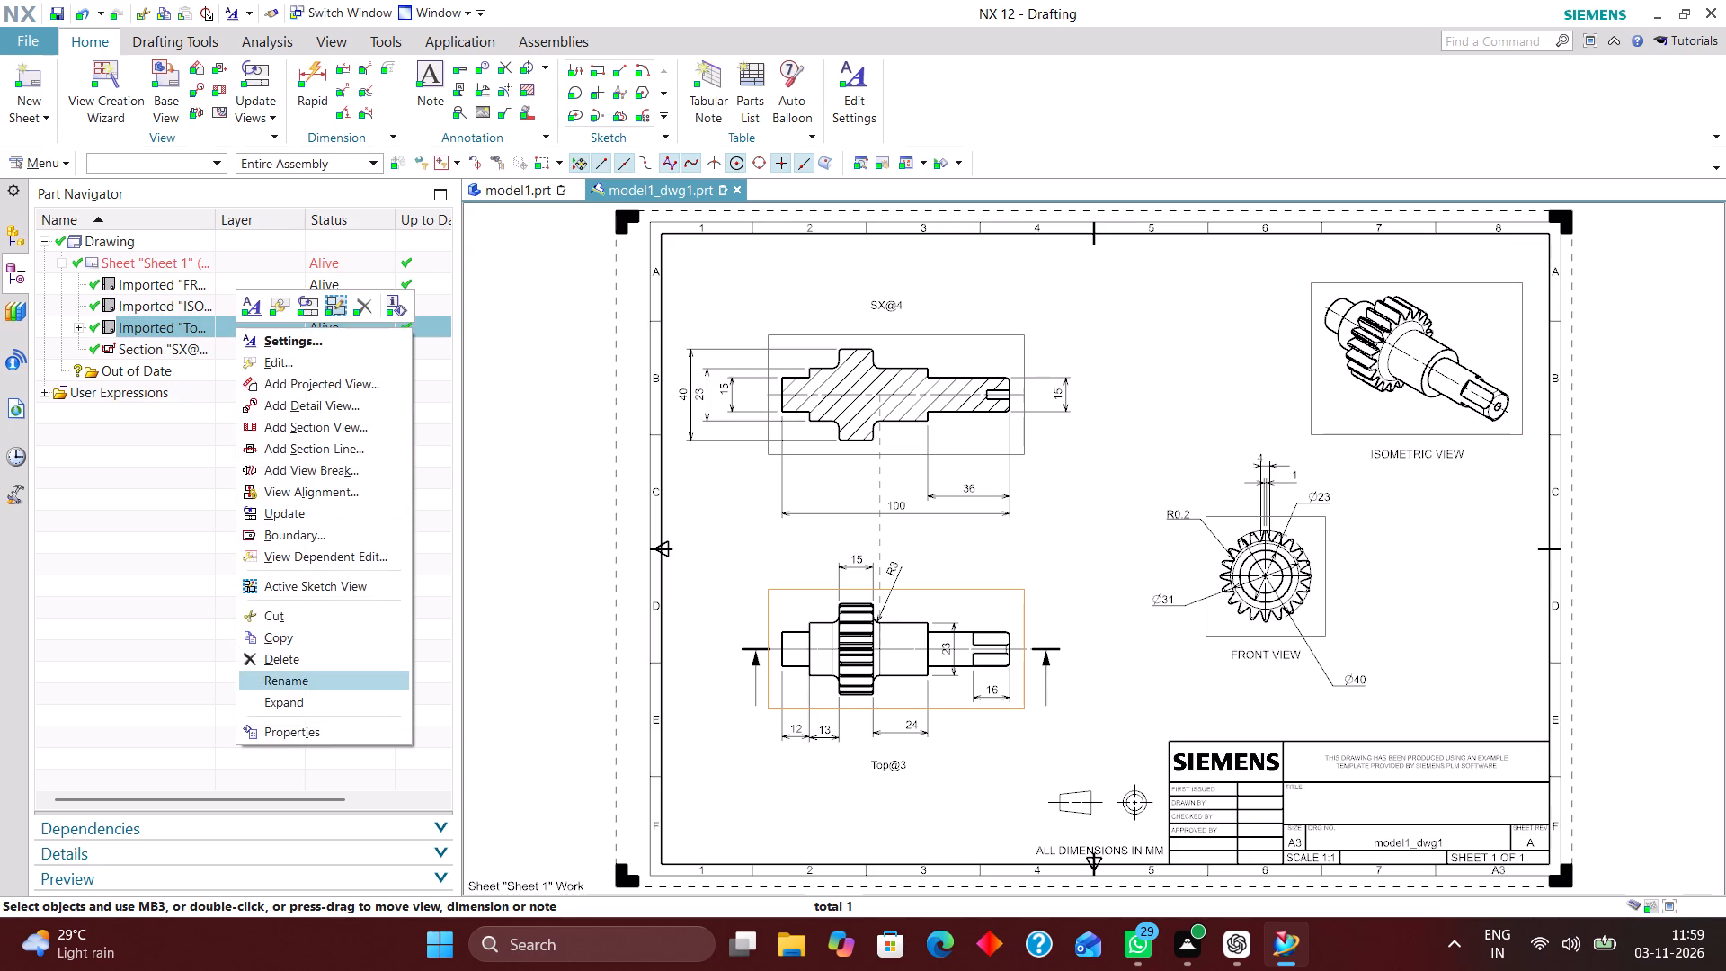
text(TOP)
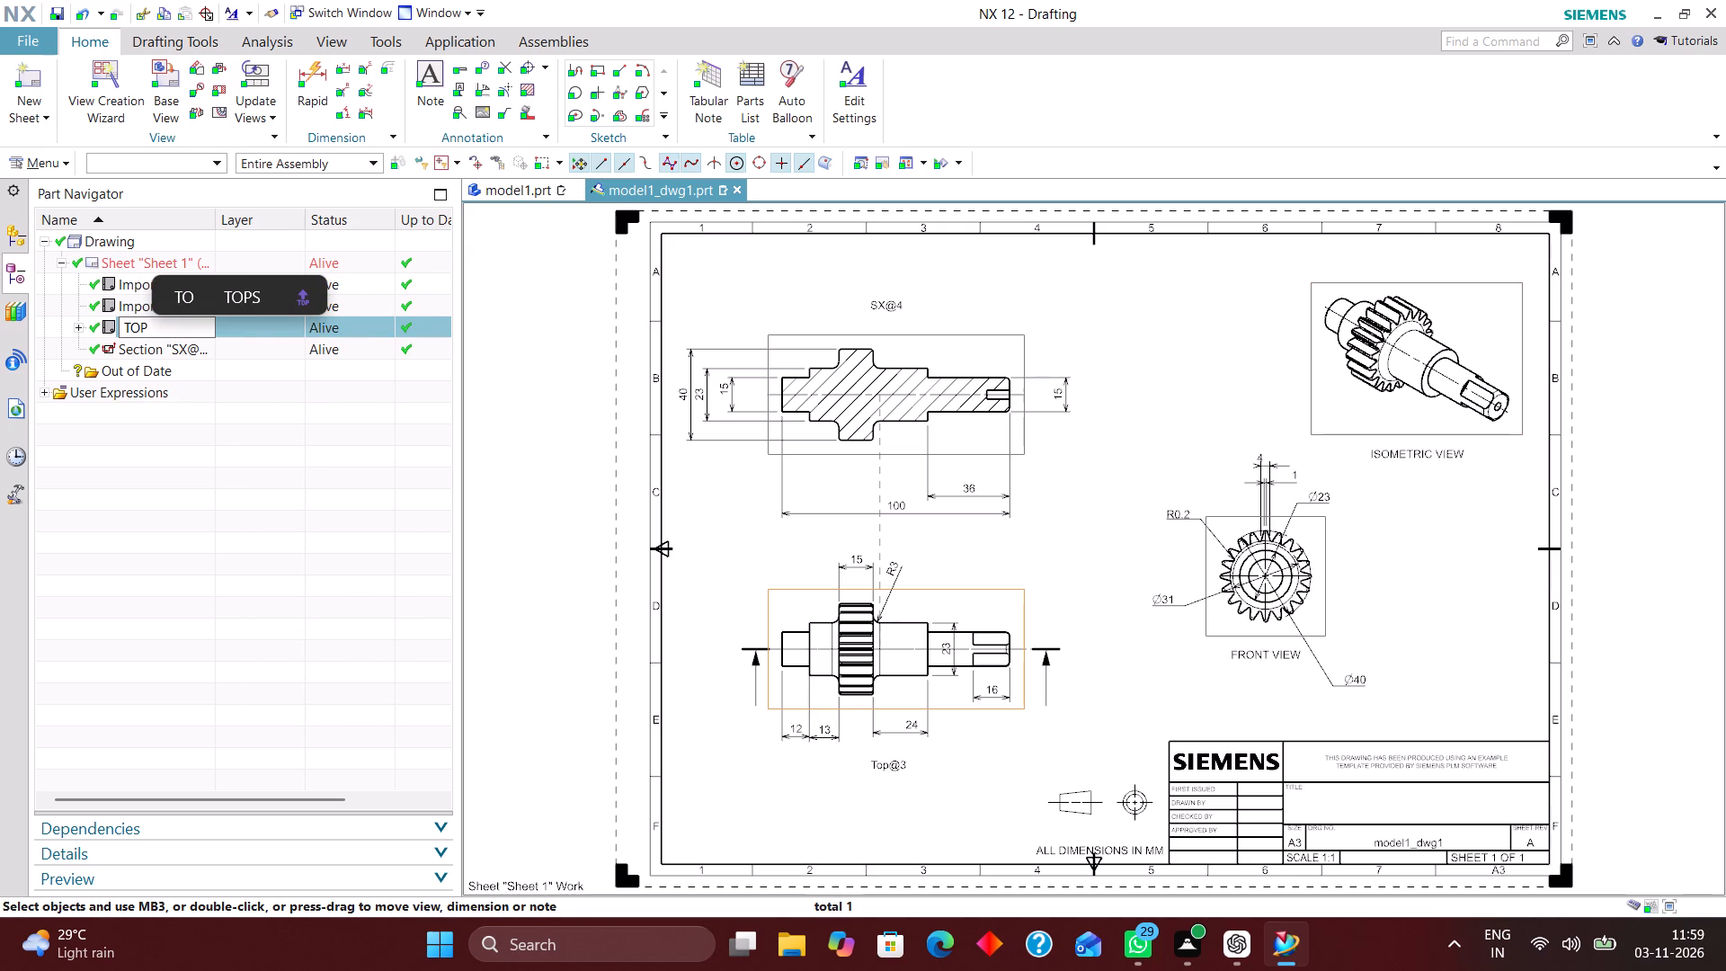
key(space)
text(VIEW)
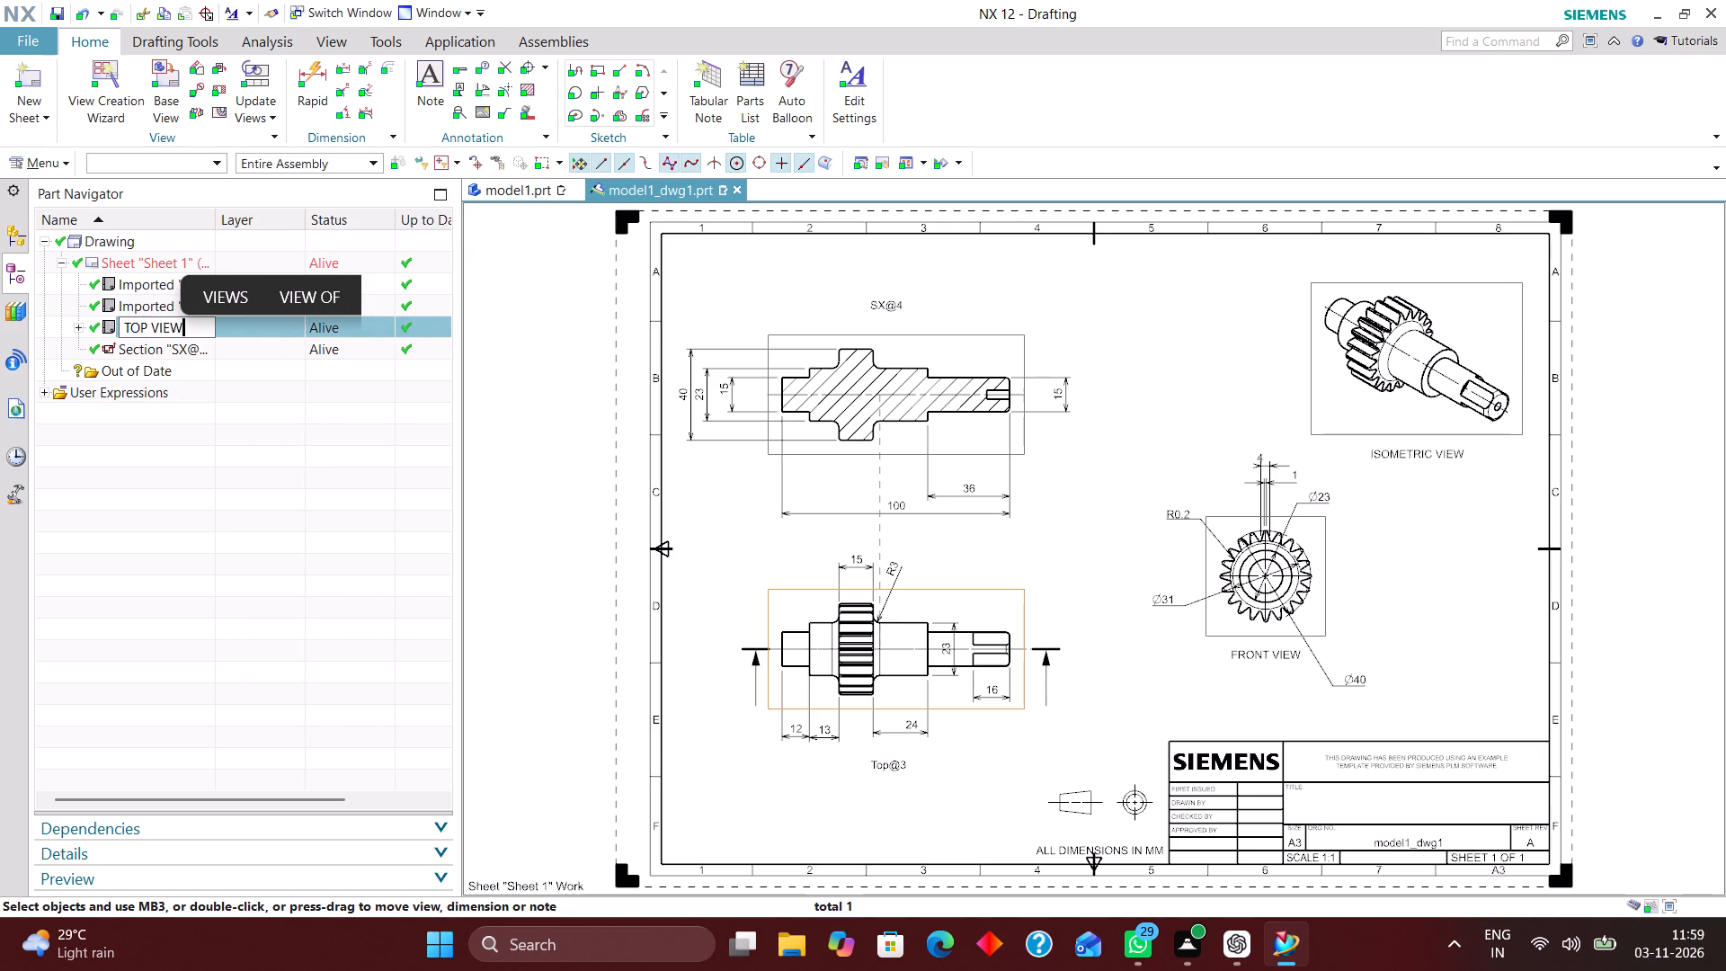
key(Return)
Rename the section view as SECTION VIEW A - A.
click(228, 352)
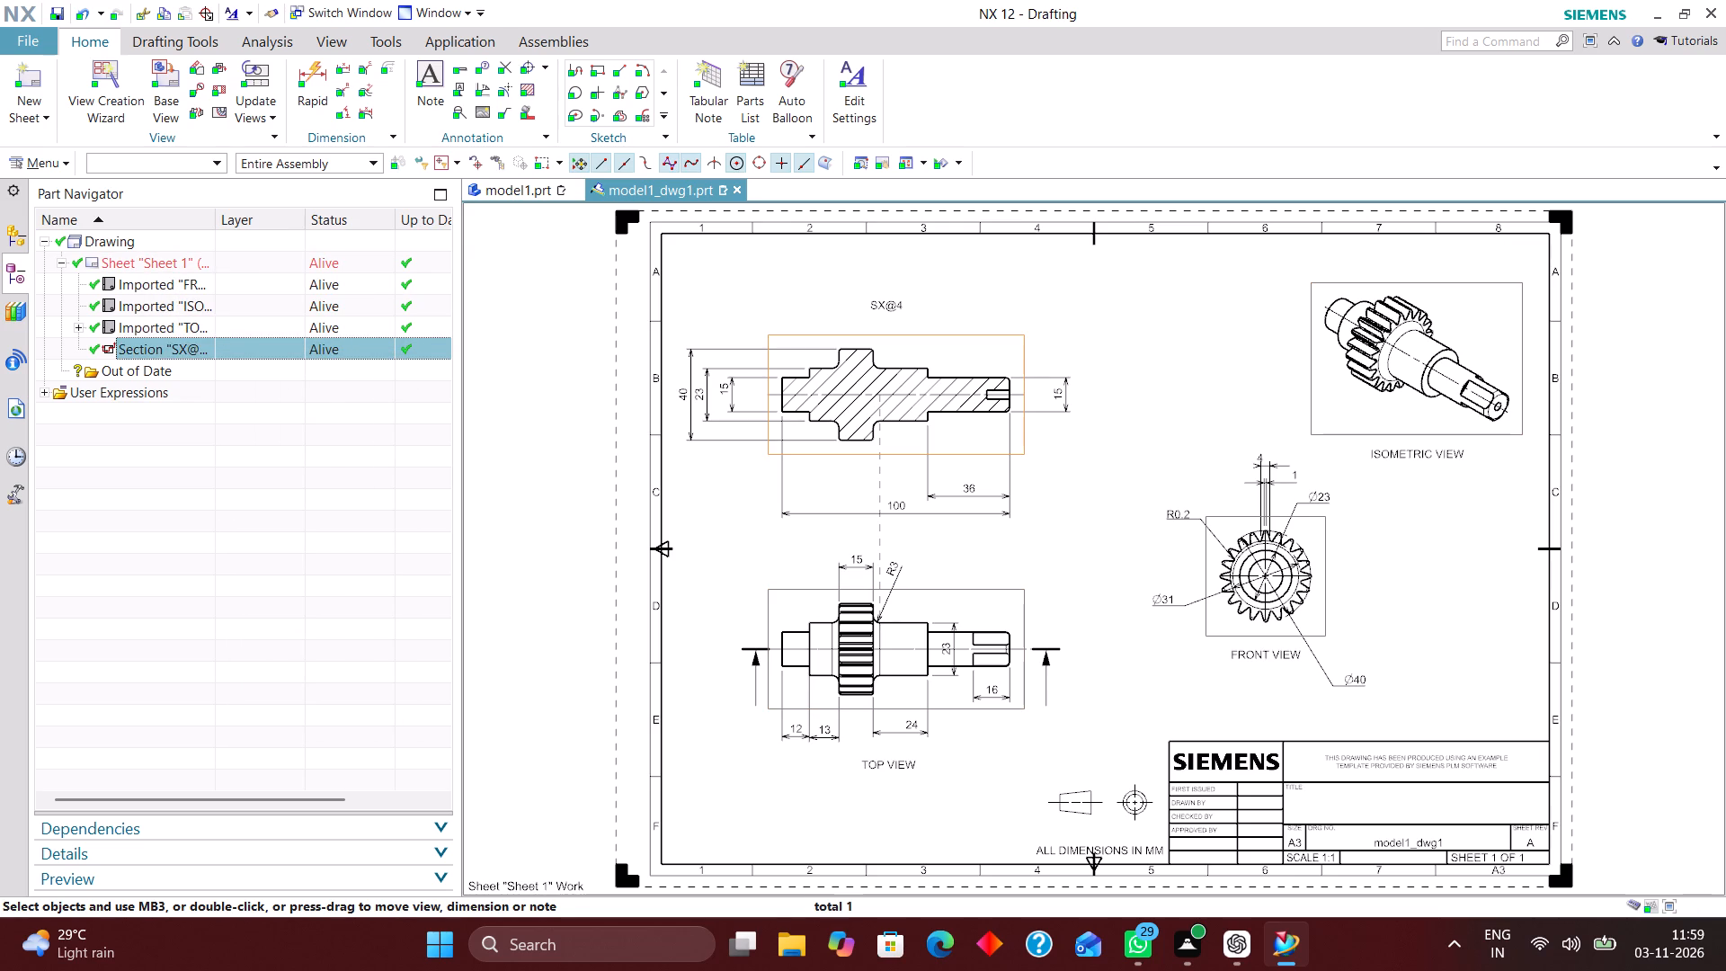
right_click(228, 350)
click(302, 640)
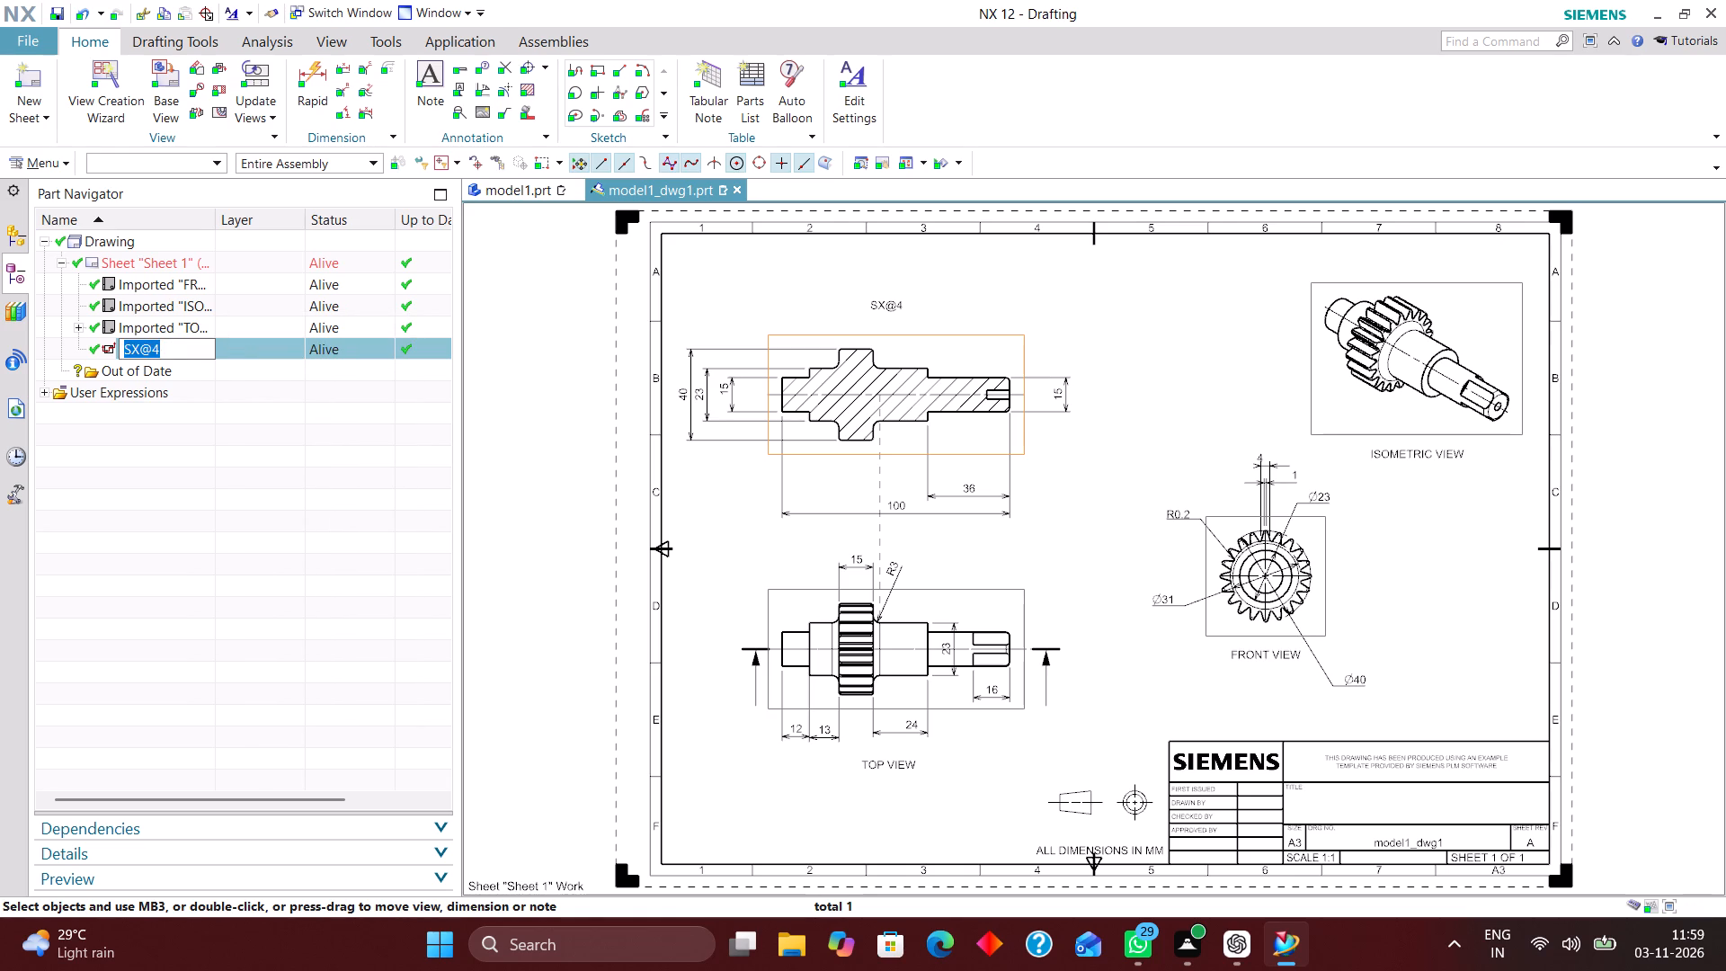
text(SECTION VIEW)
key(space)
key(a)
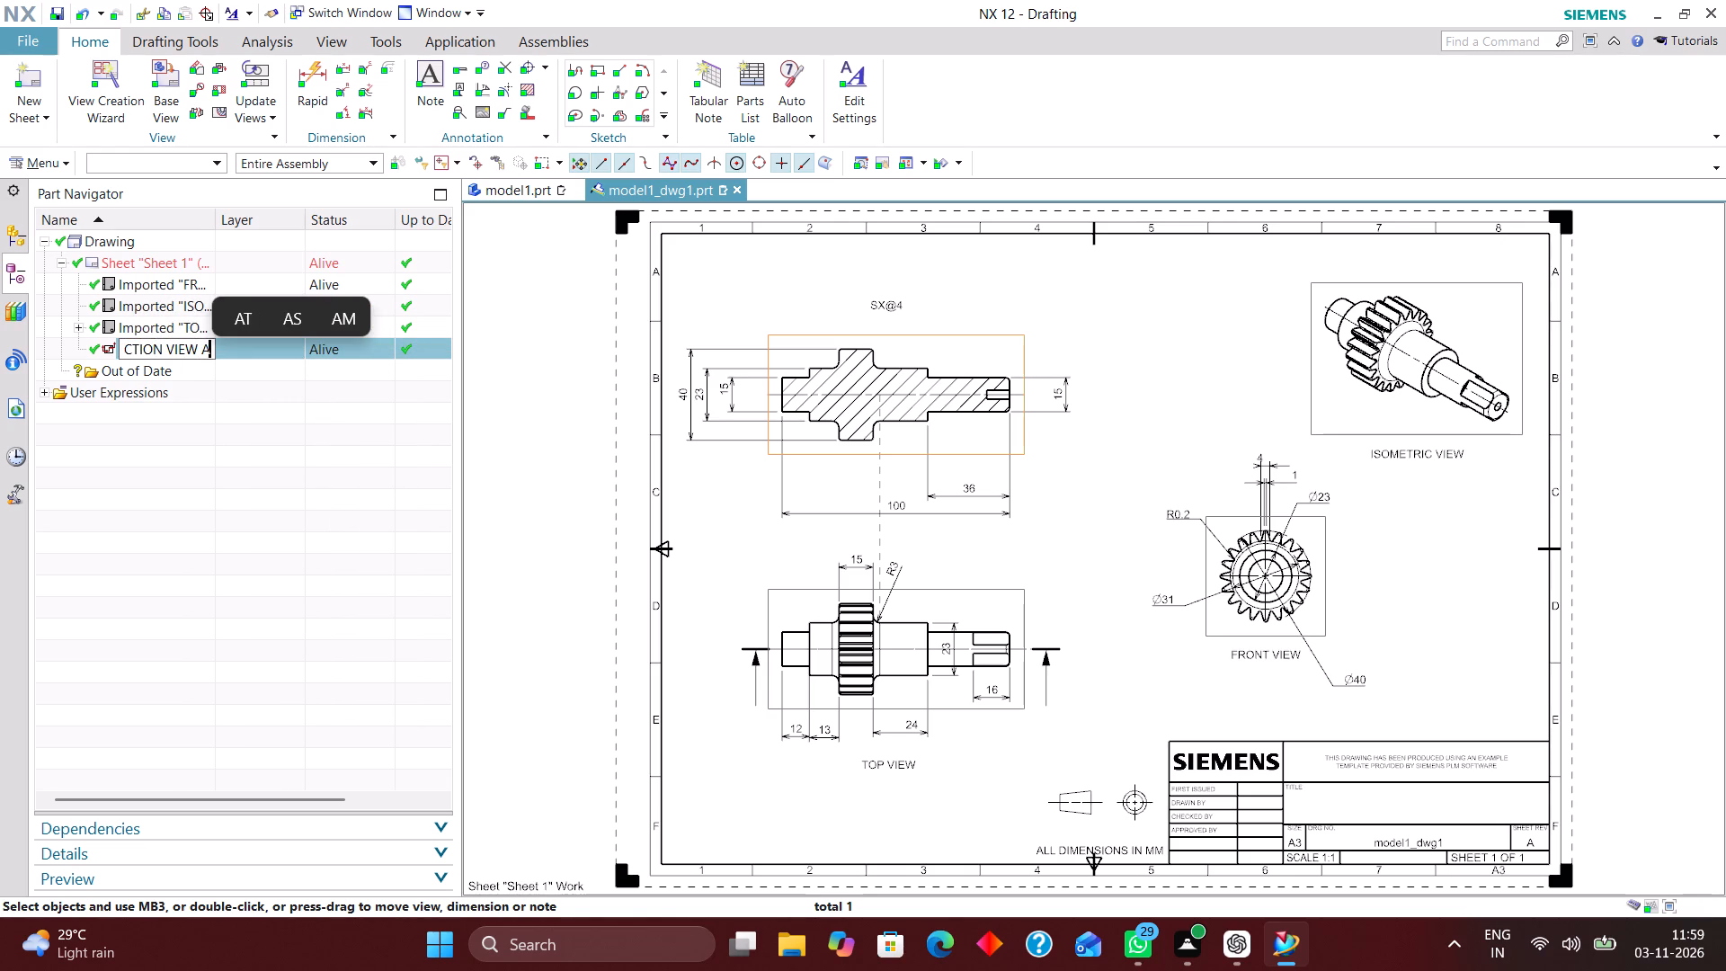
key(space)
text(- A)
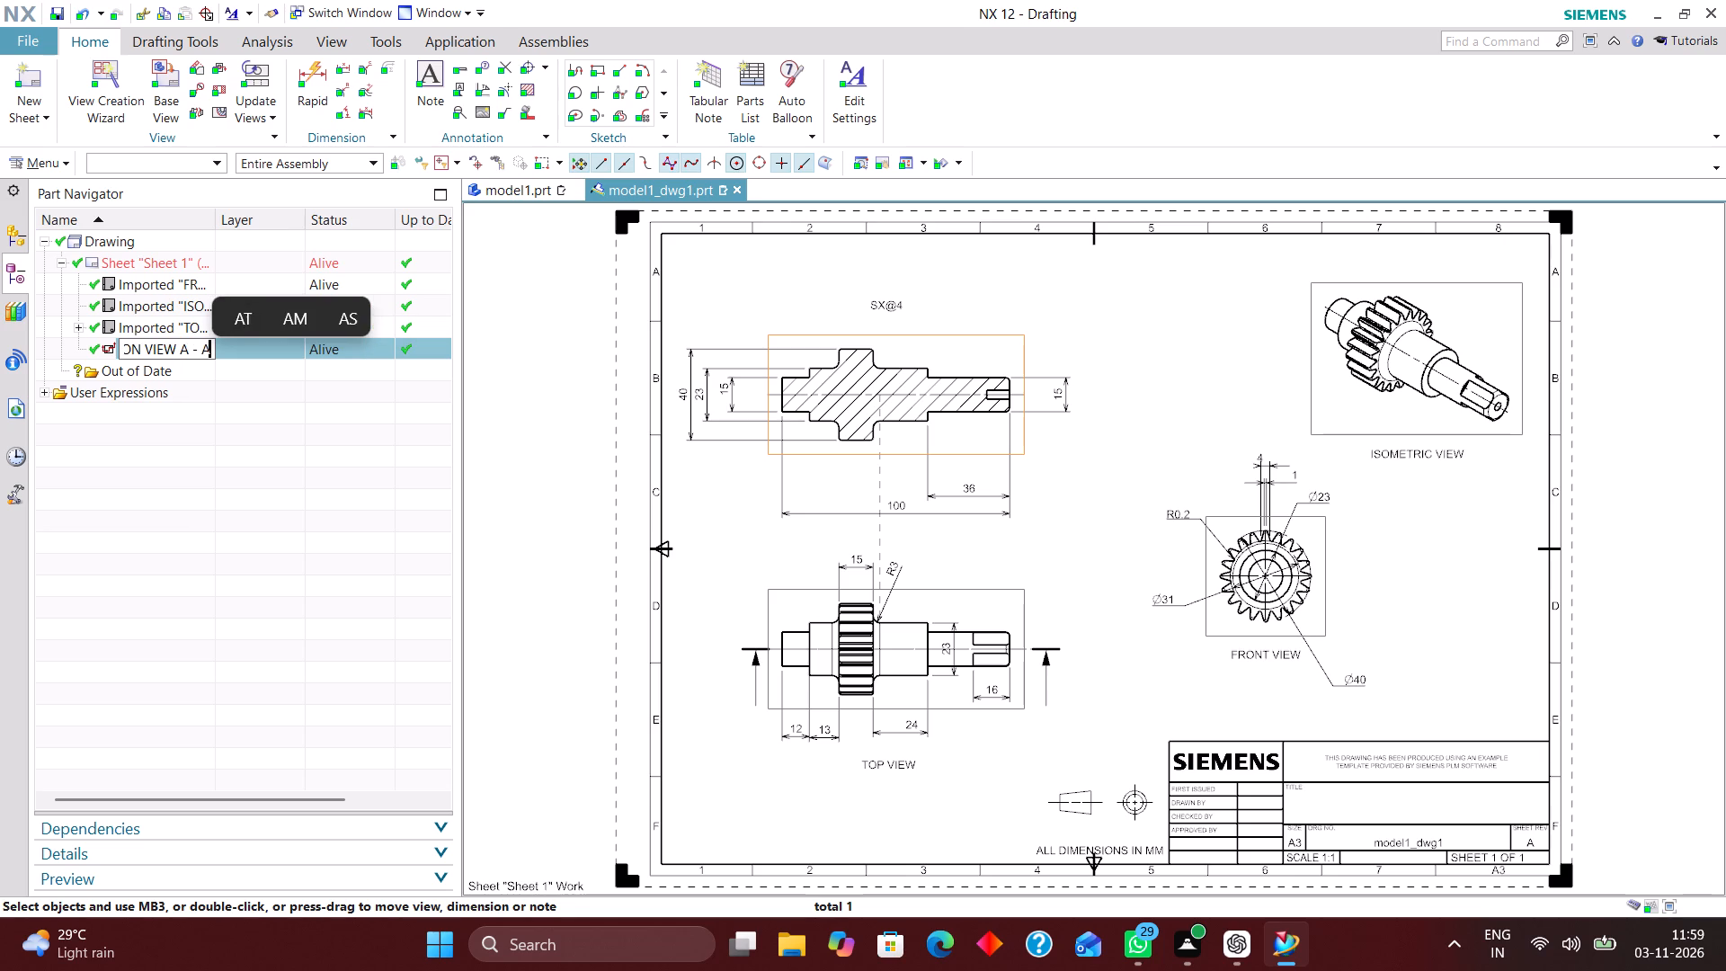
key(Return)
click(1149, 347)
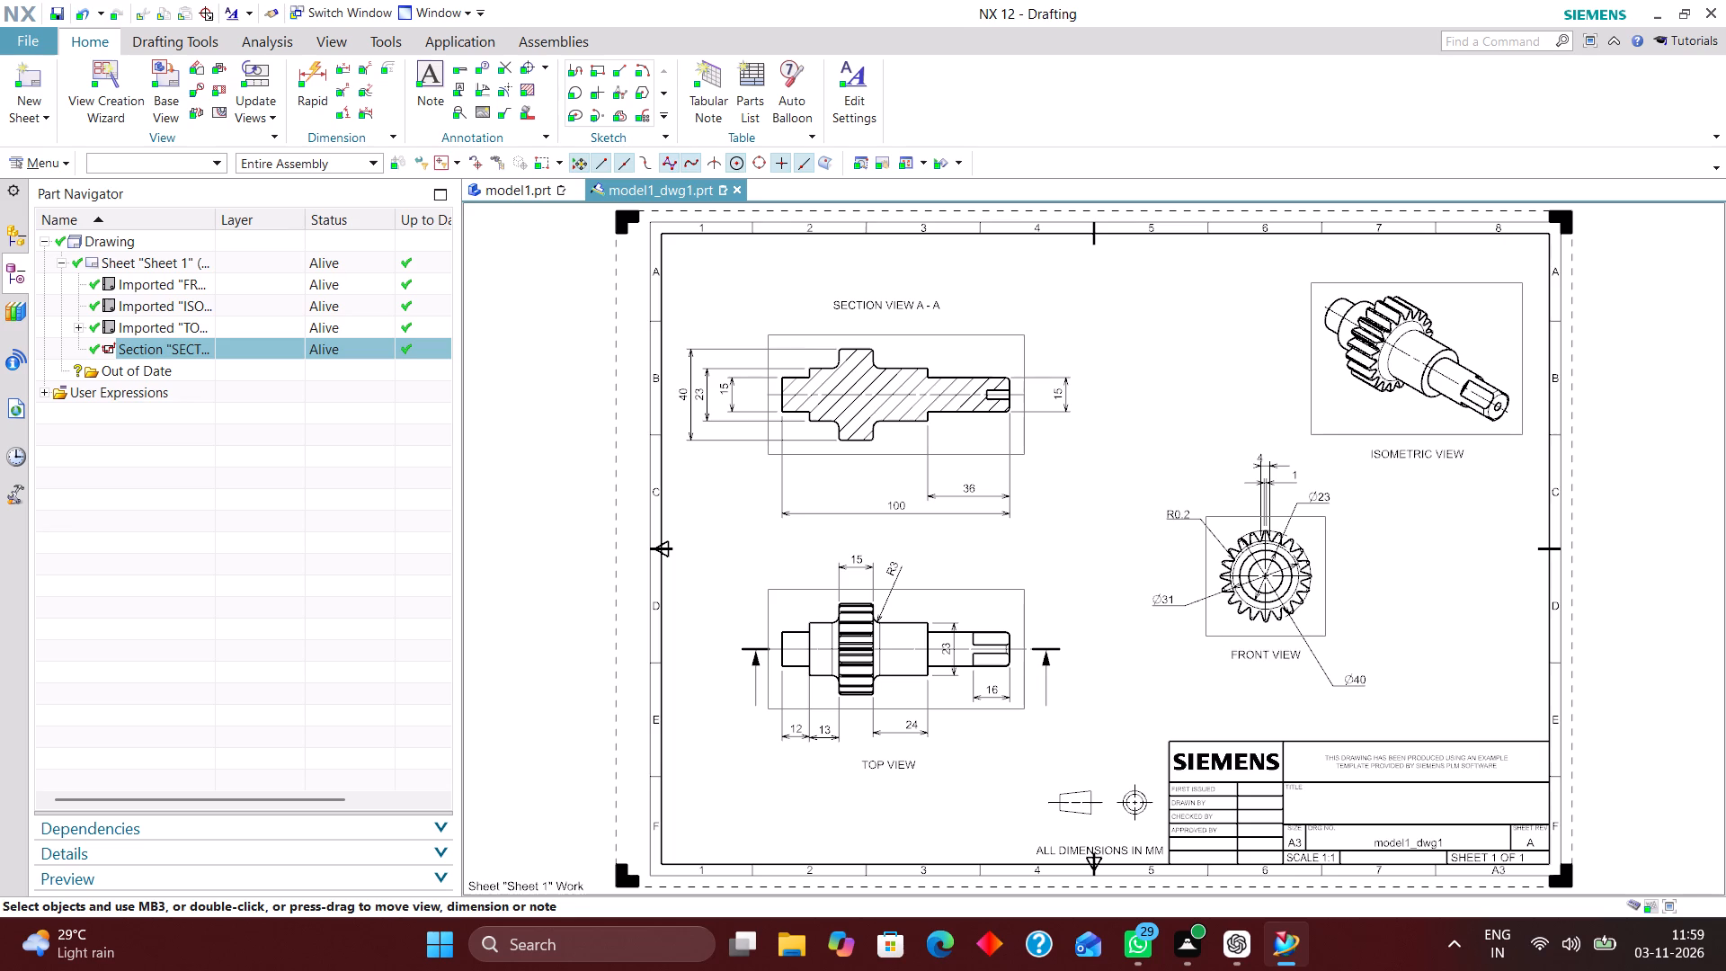
Make layer 256 selectable in the layer settings so the title block can be picked.
scroll(1418, 624, up, 1)
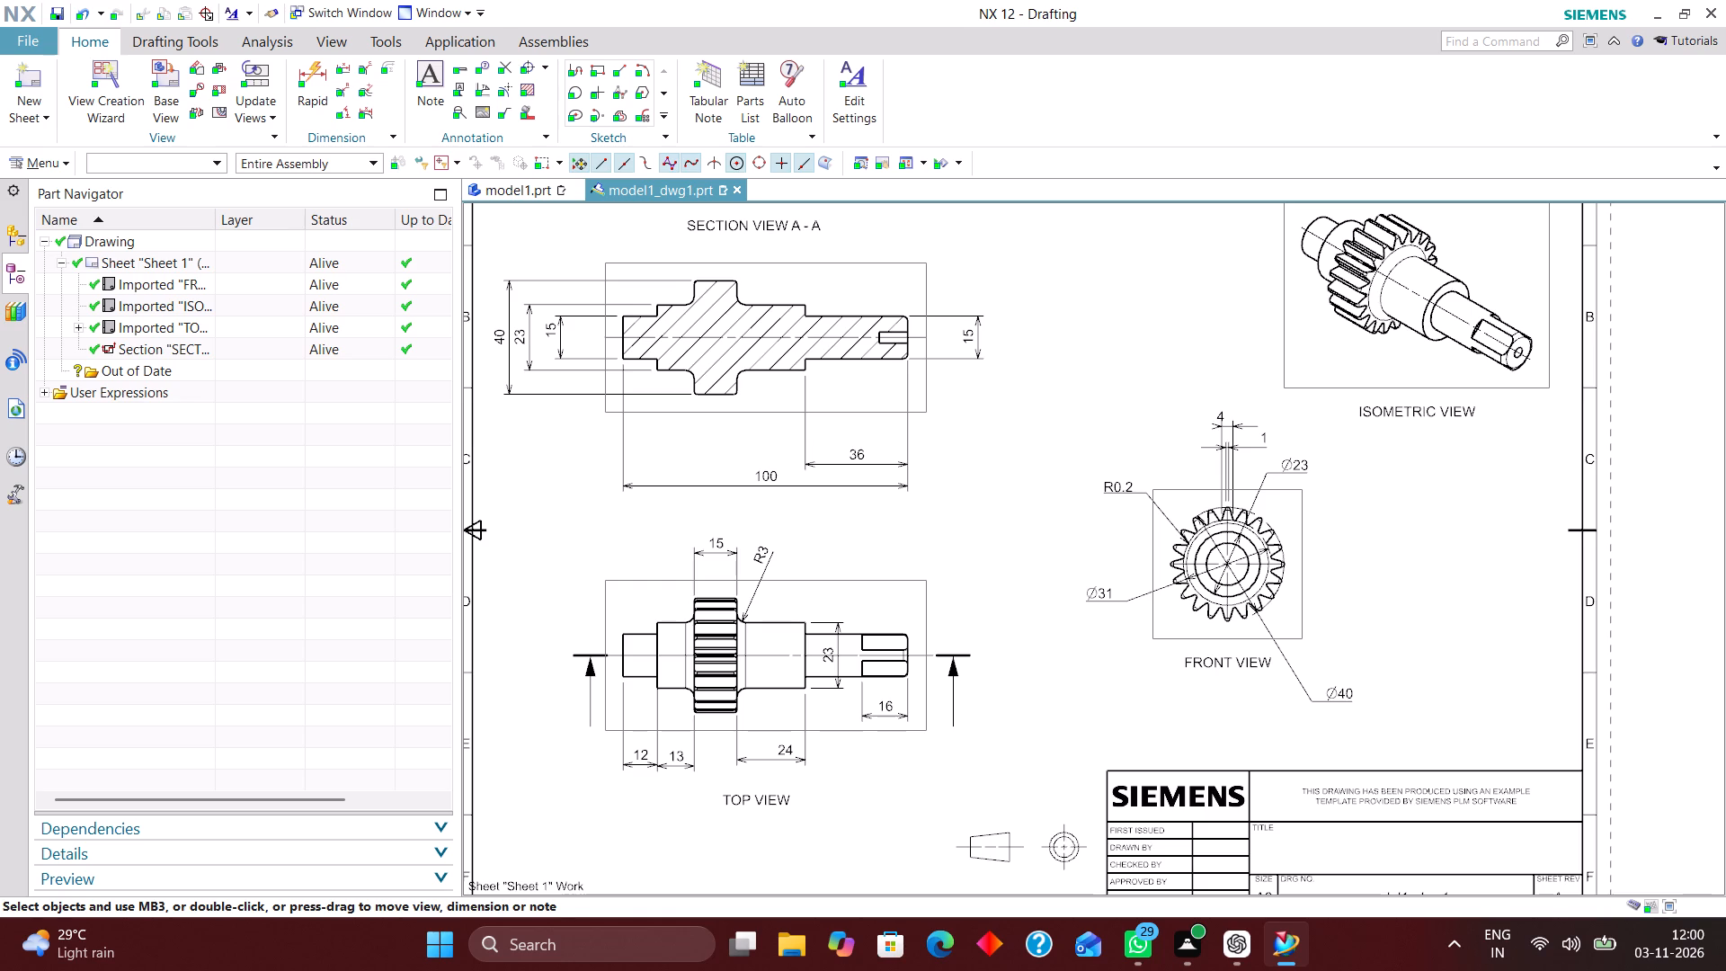
scroll(1371, 584, down, 3)
scroll(1294, 722, up, 3)
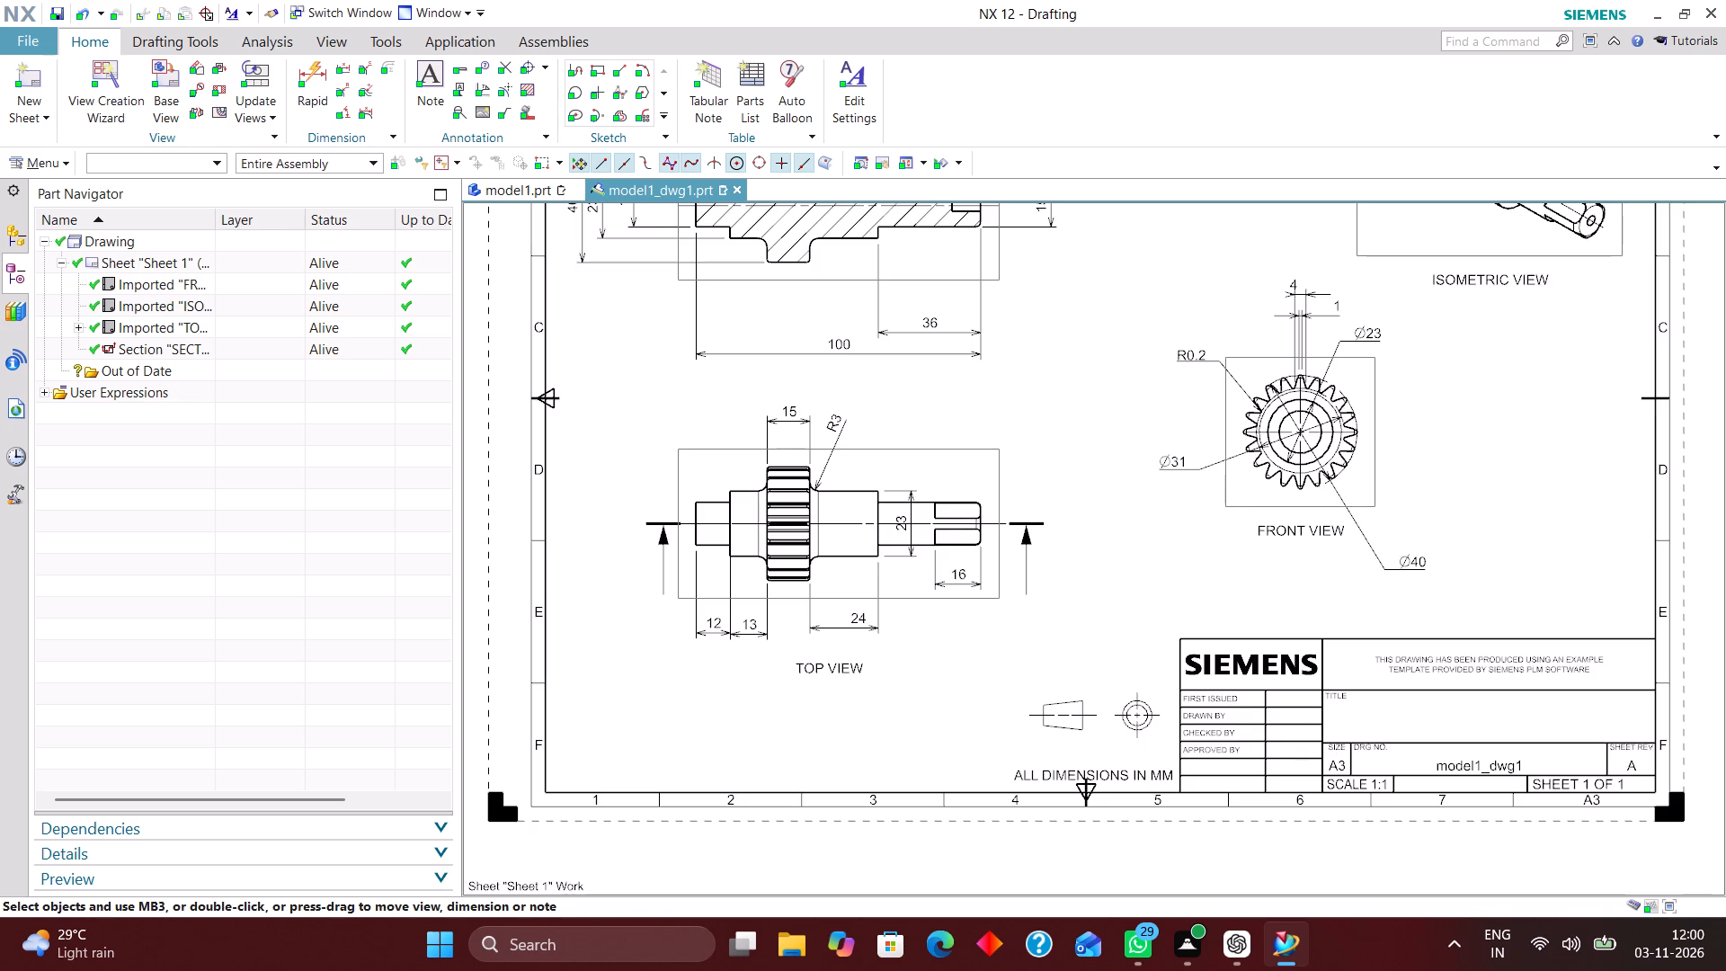
key(ctrl+l)
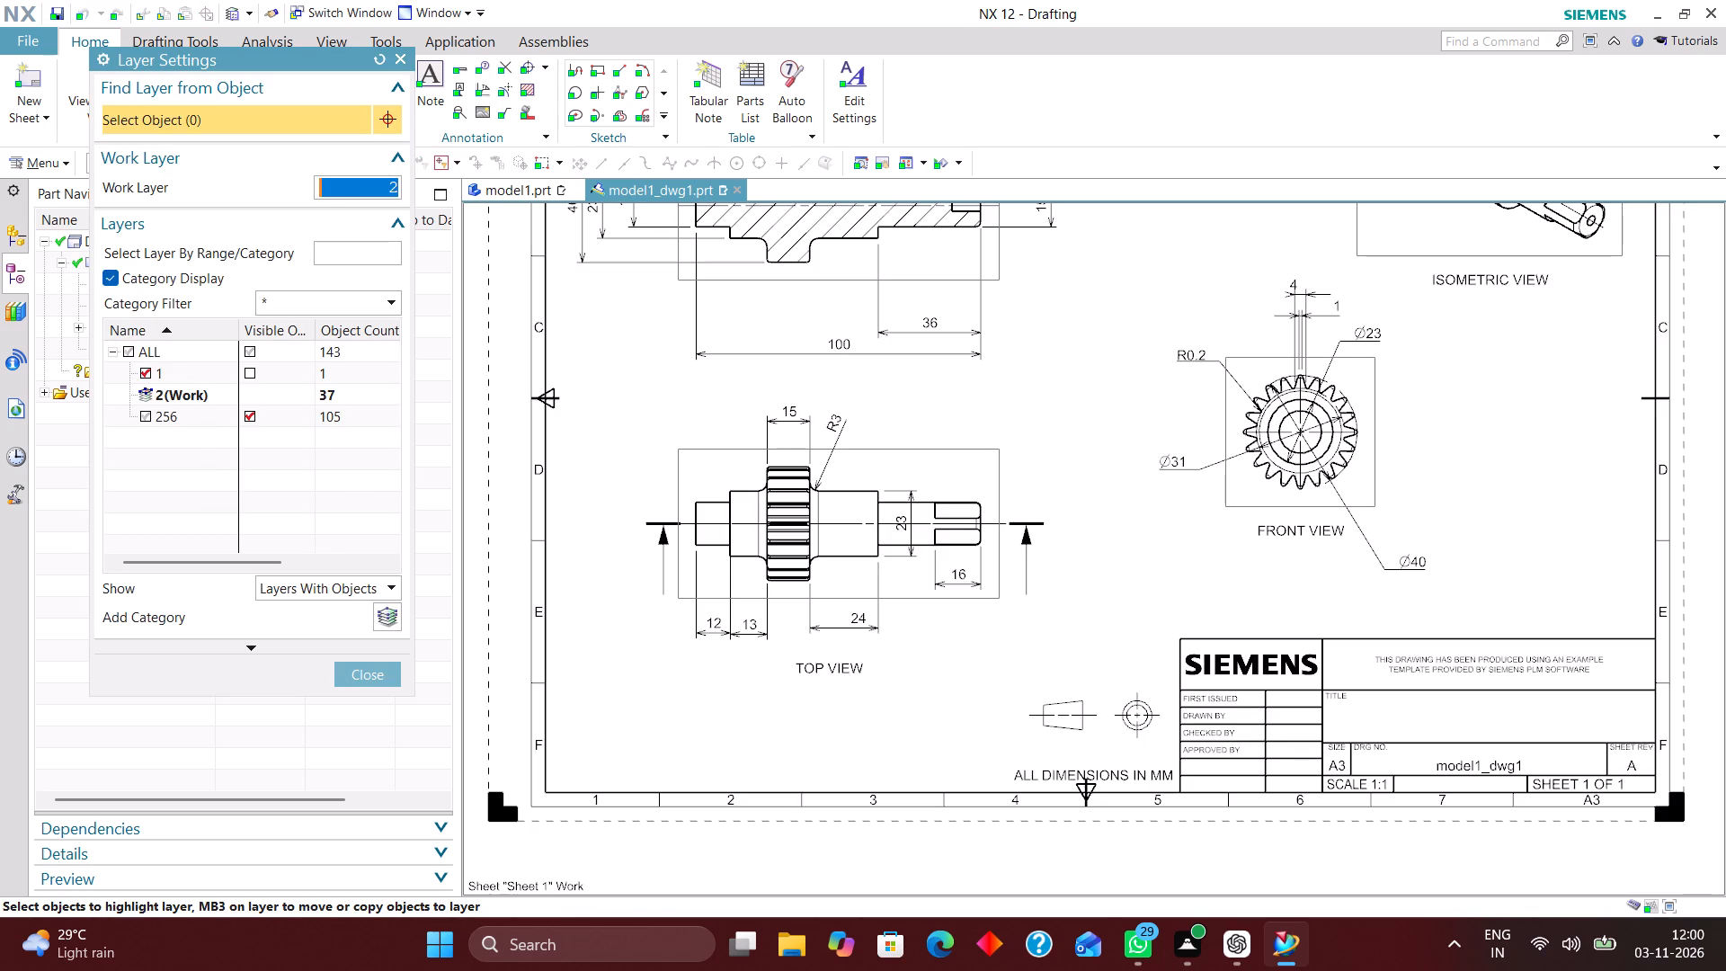
click(145, 414)
click(371, 670)
Open the title block's definition and unlock its empty text cells Label10, Label11, Label12 and Label13.
right_click(1171, 677)
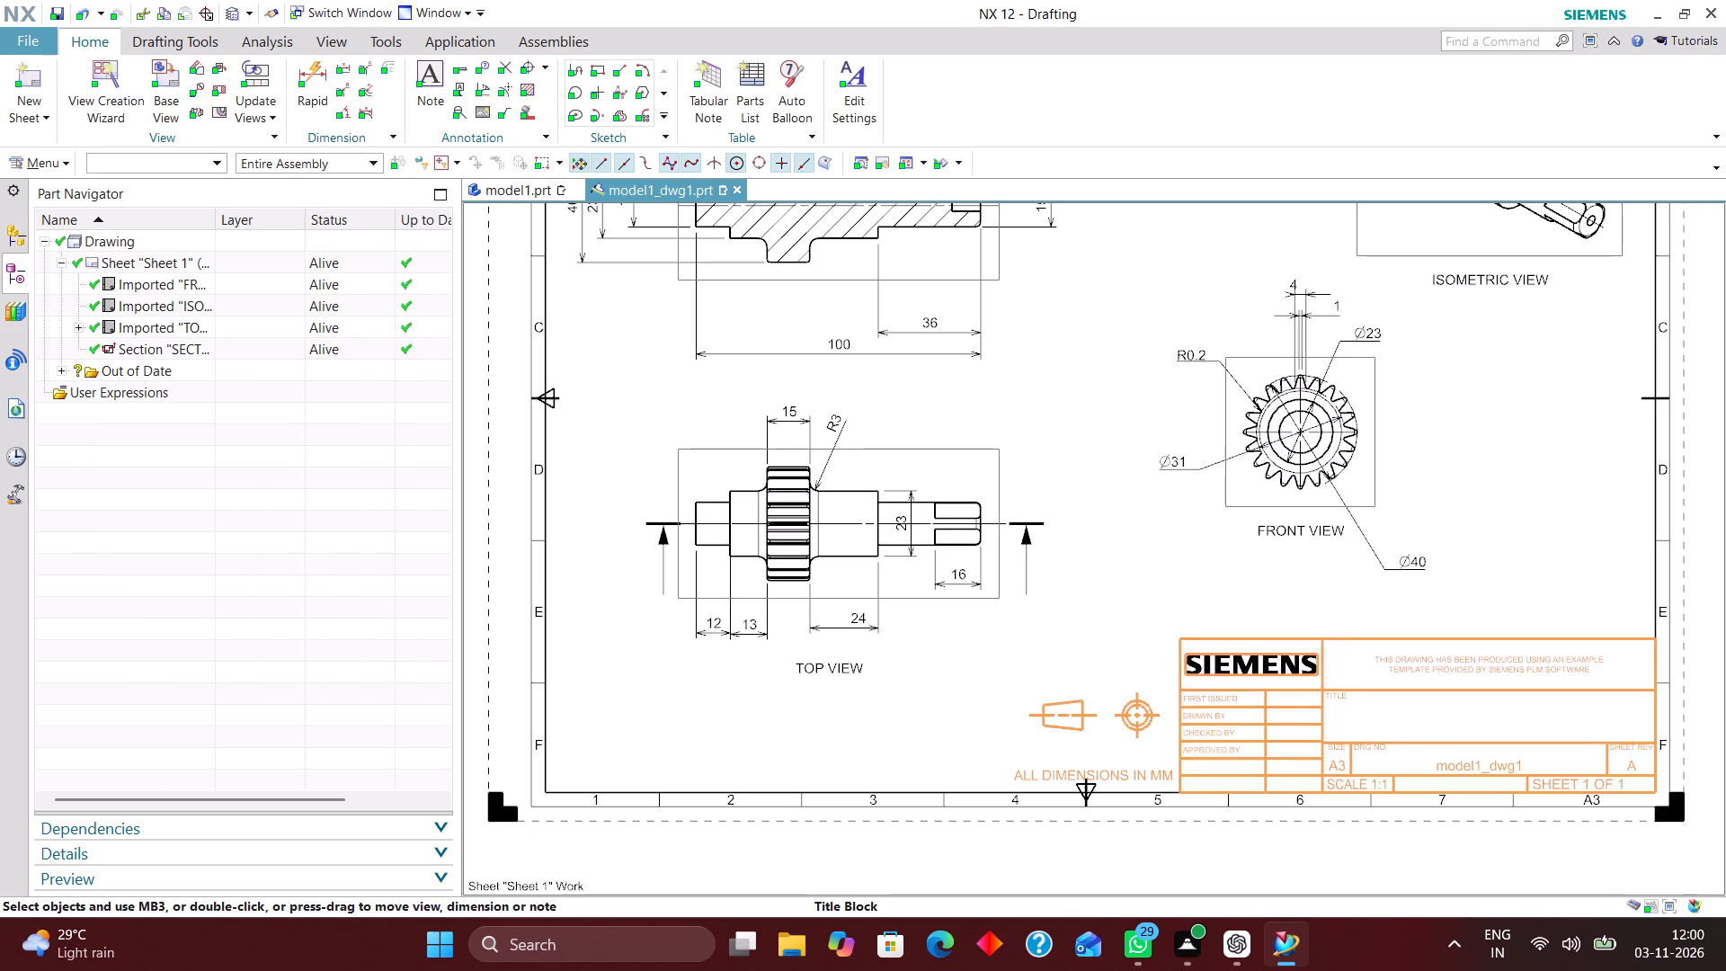
click(1243, 503)
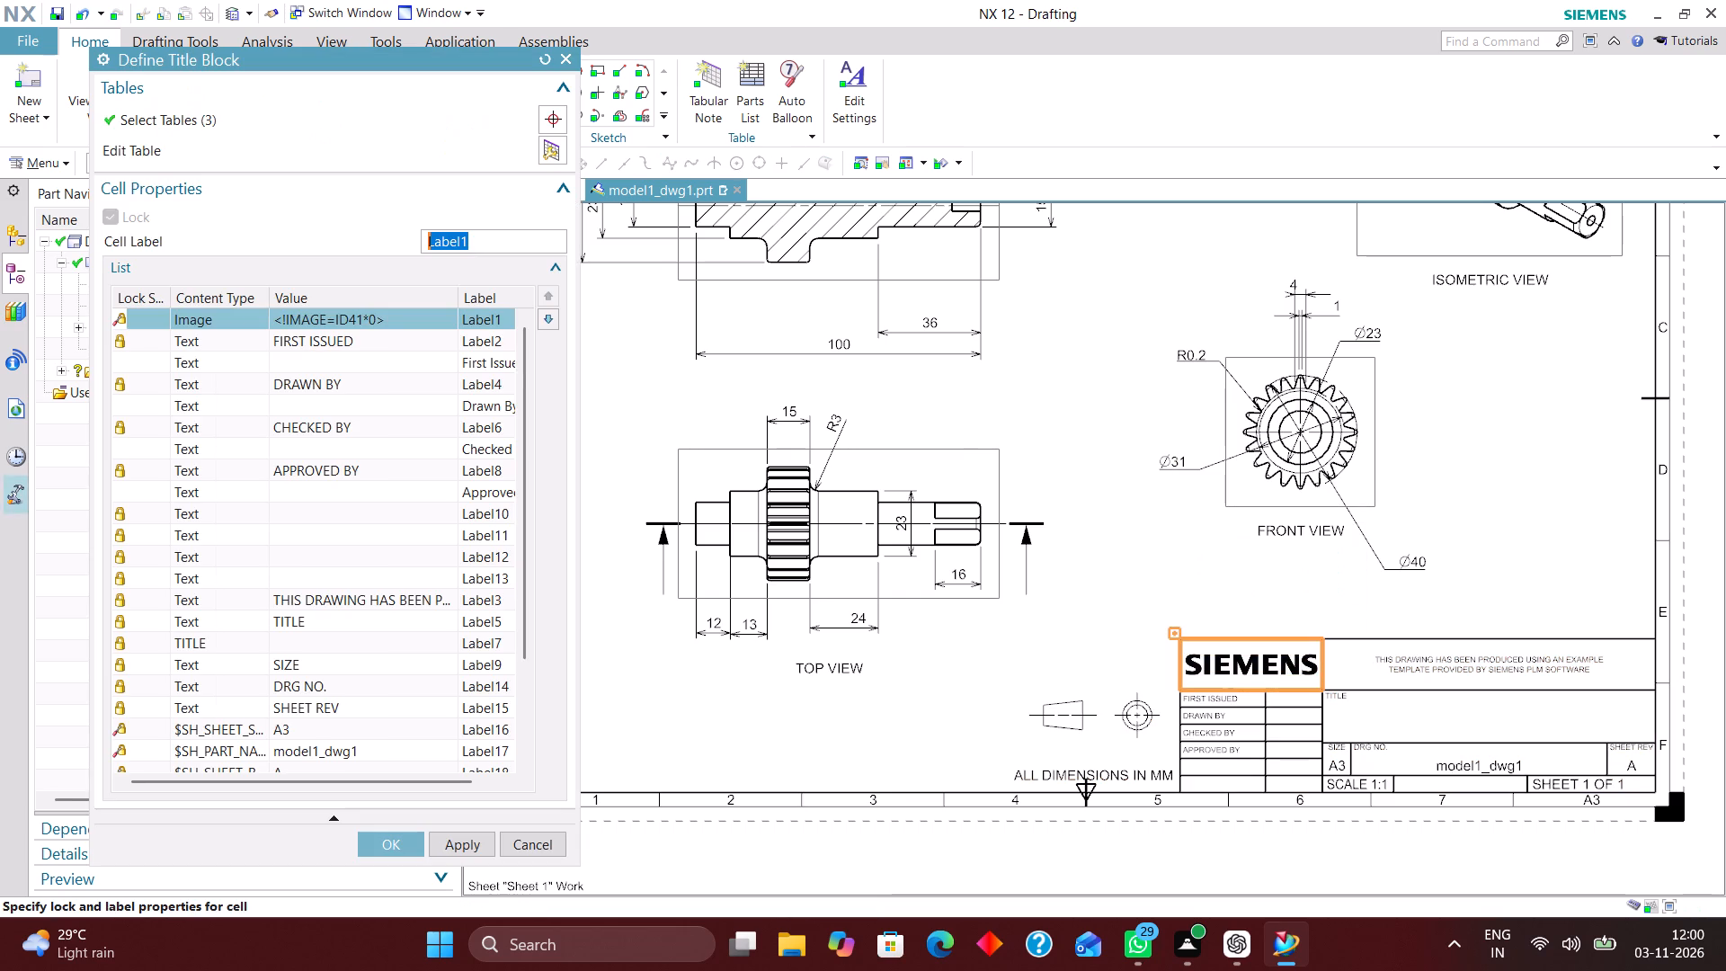
scroll(156, 508, down, 1)
click(150, 453)
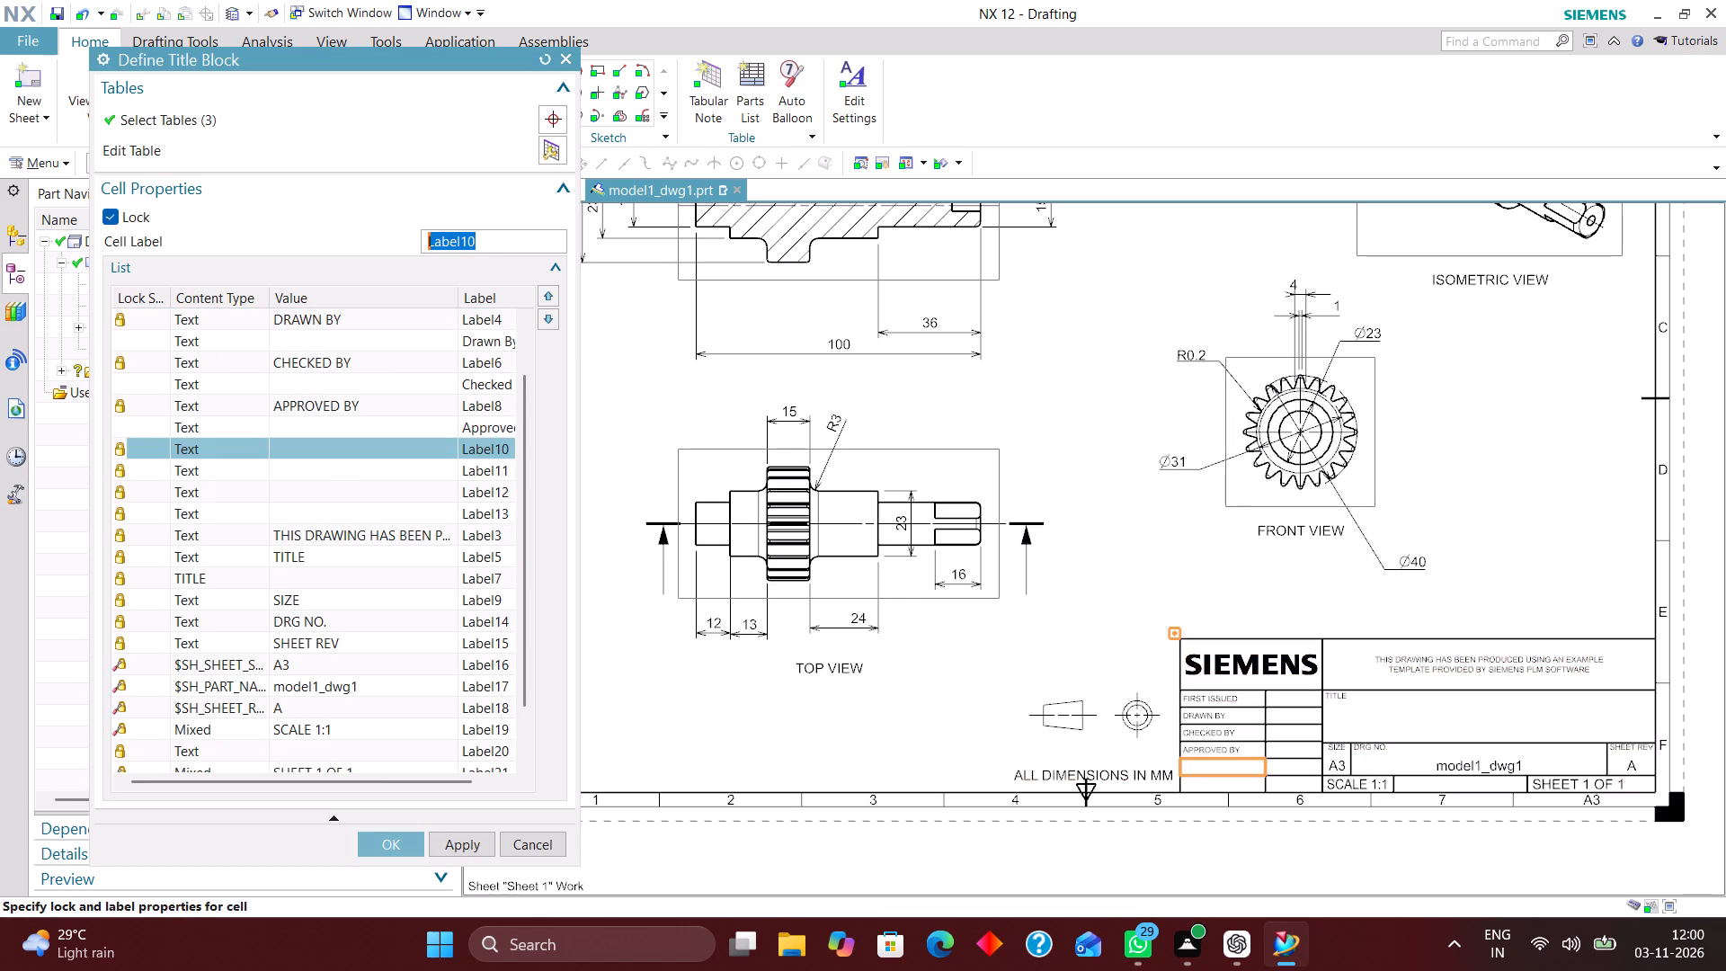
click(105, 212)
click(140, 467)
click(108, 213)
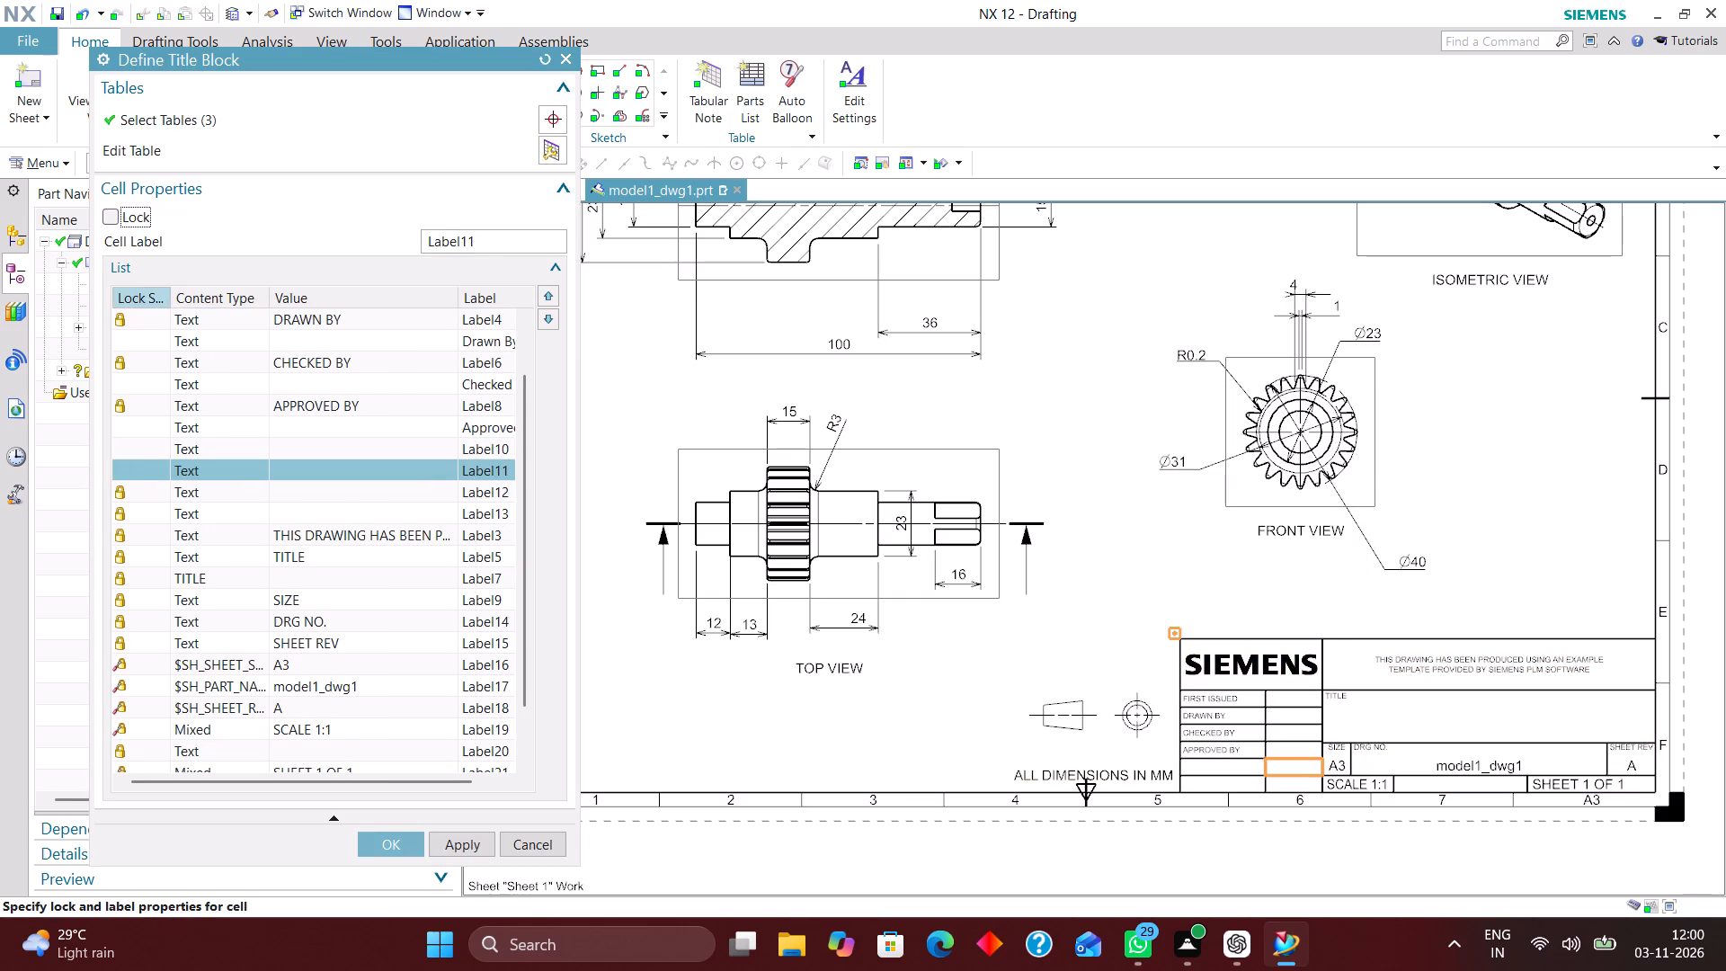
click(143, 490)
click(110, 208)
click(147, 511)
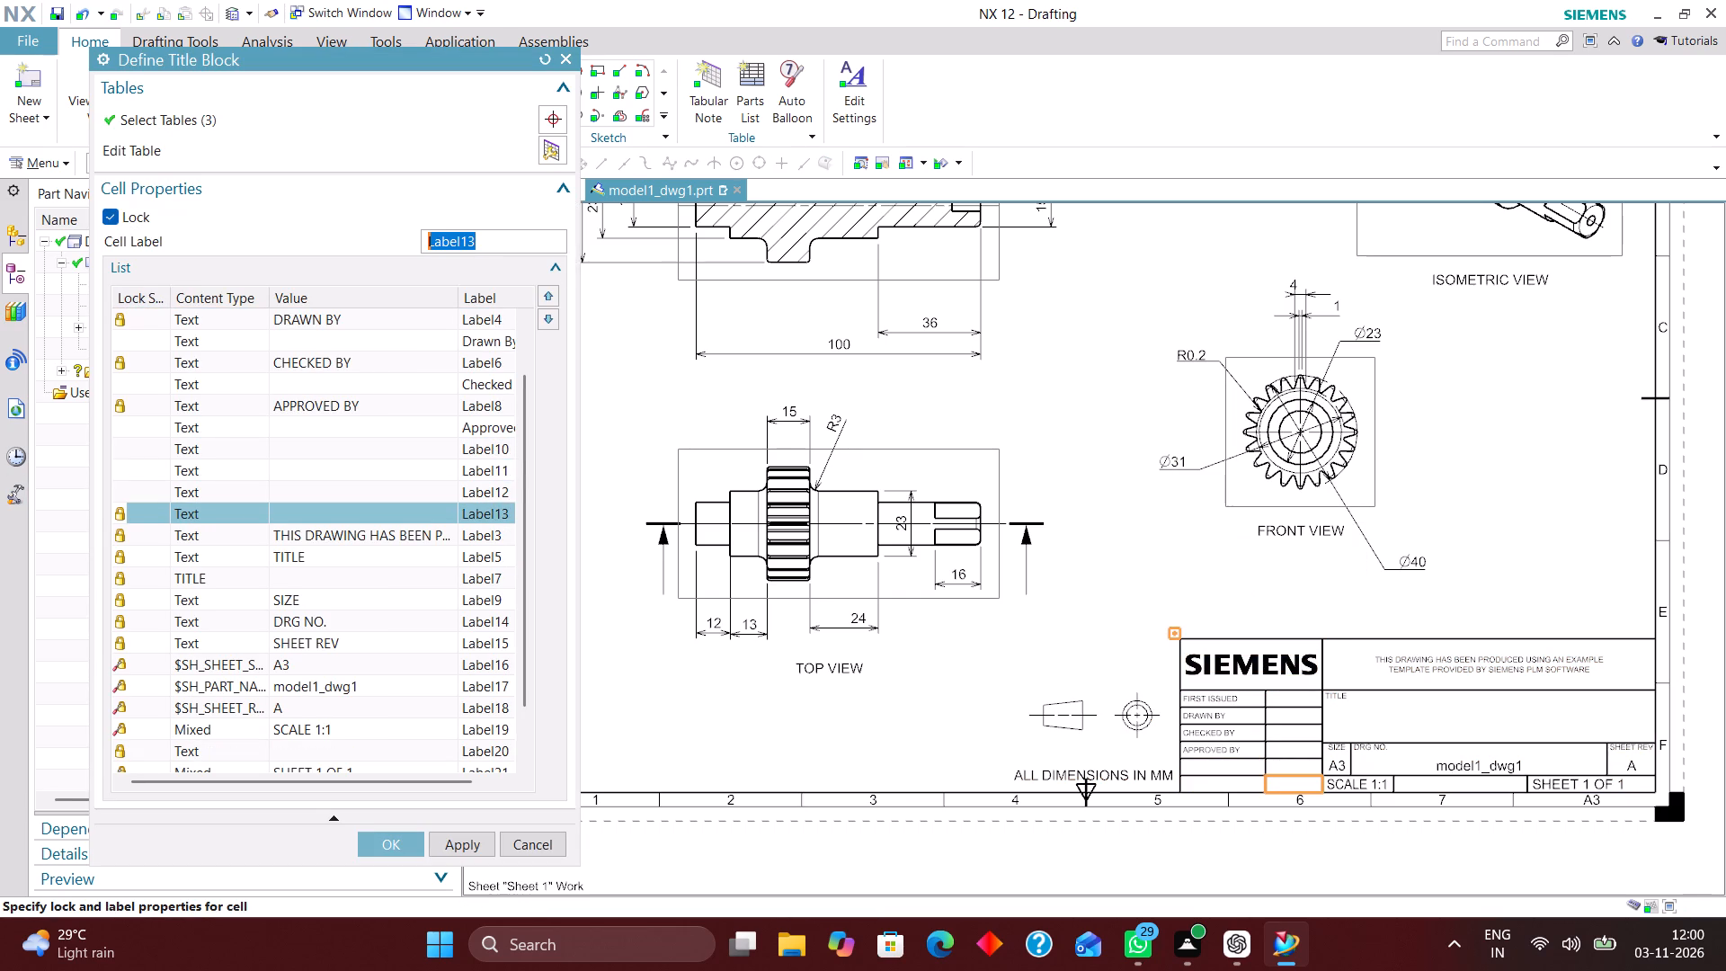
click(104, 217)
Unlock the title block's TITLE cell Label7 and the empty text cell Label20, and apply the definition.
scroll(190, 503, down, 2)
click(147, 505)
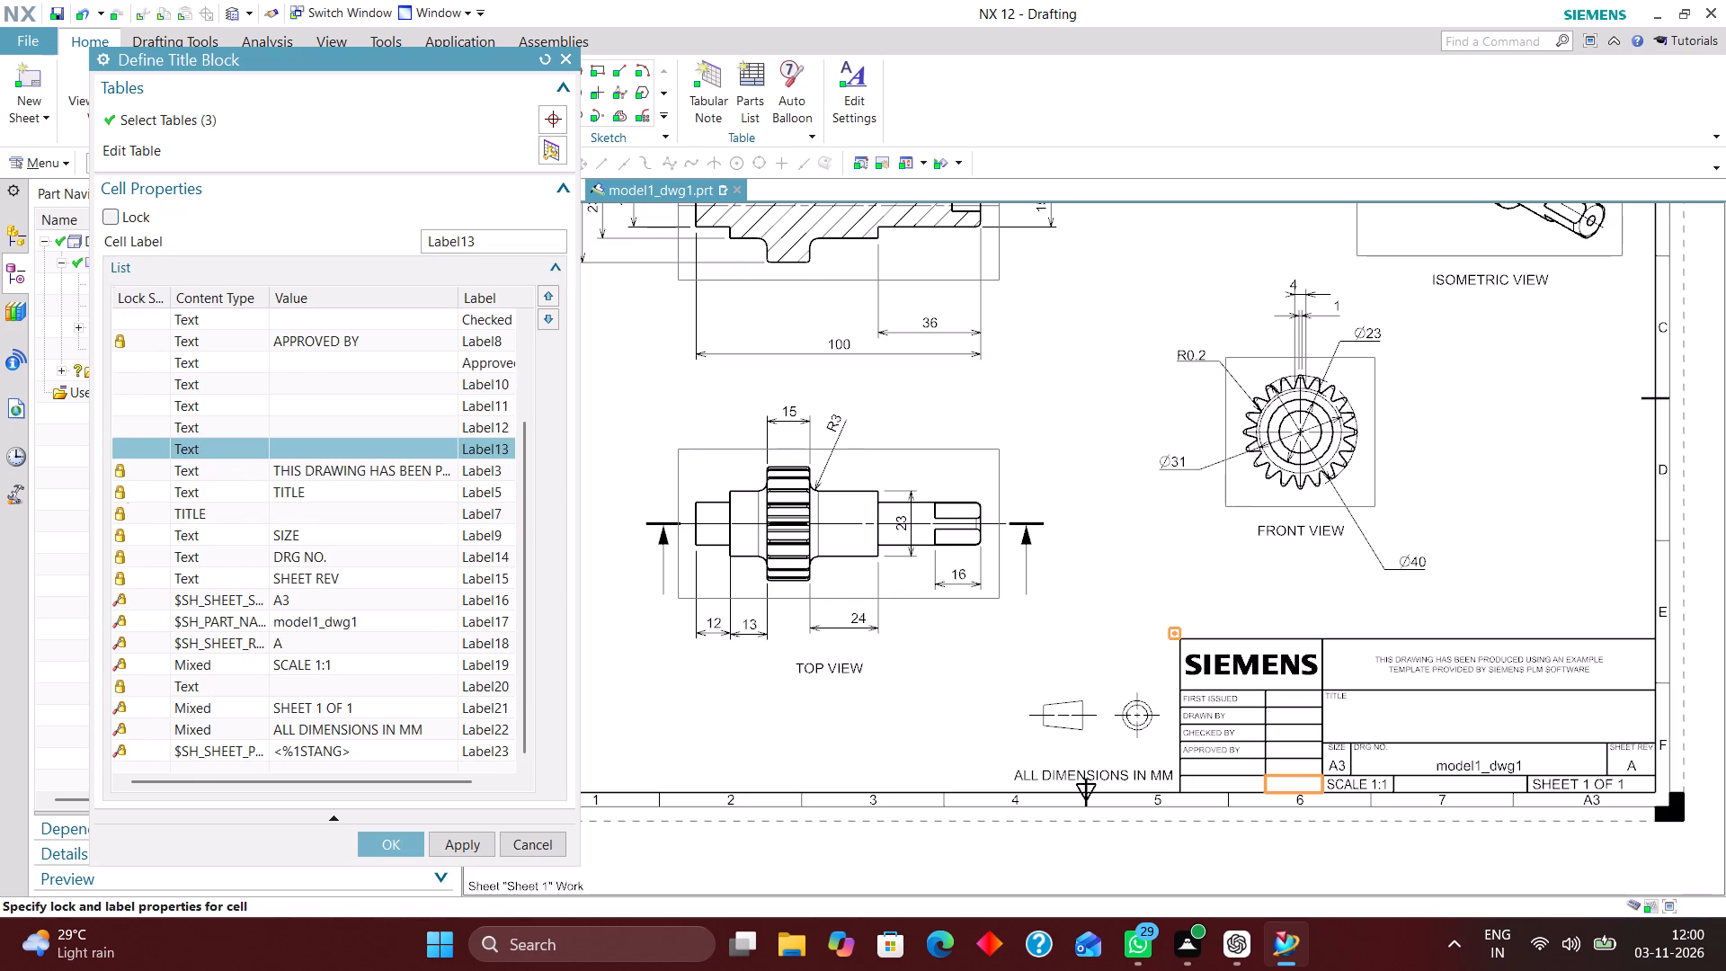
click(110, 219)
scroll(193, 601, down, 4)
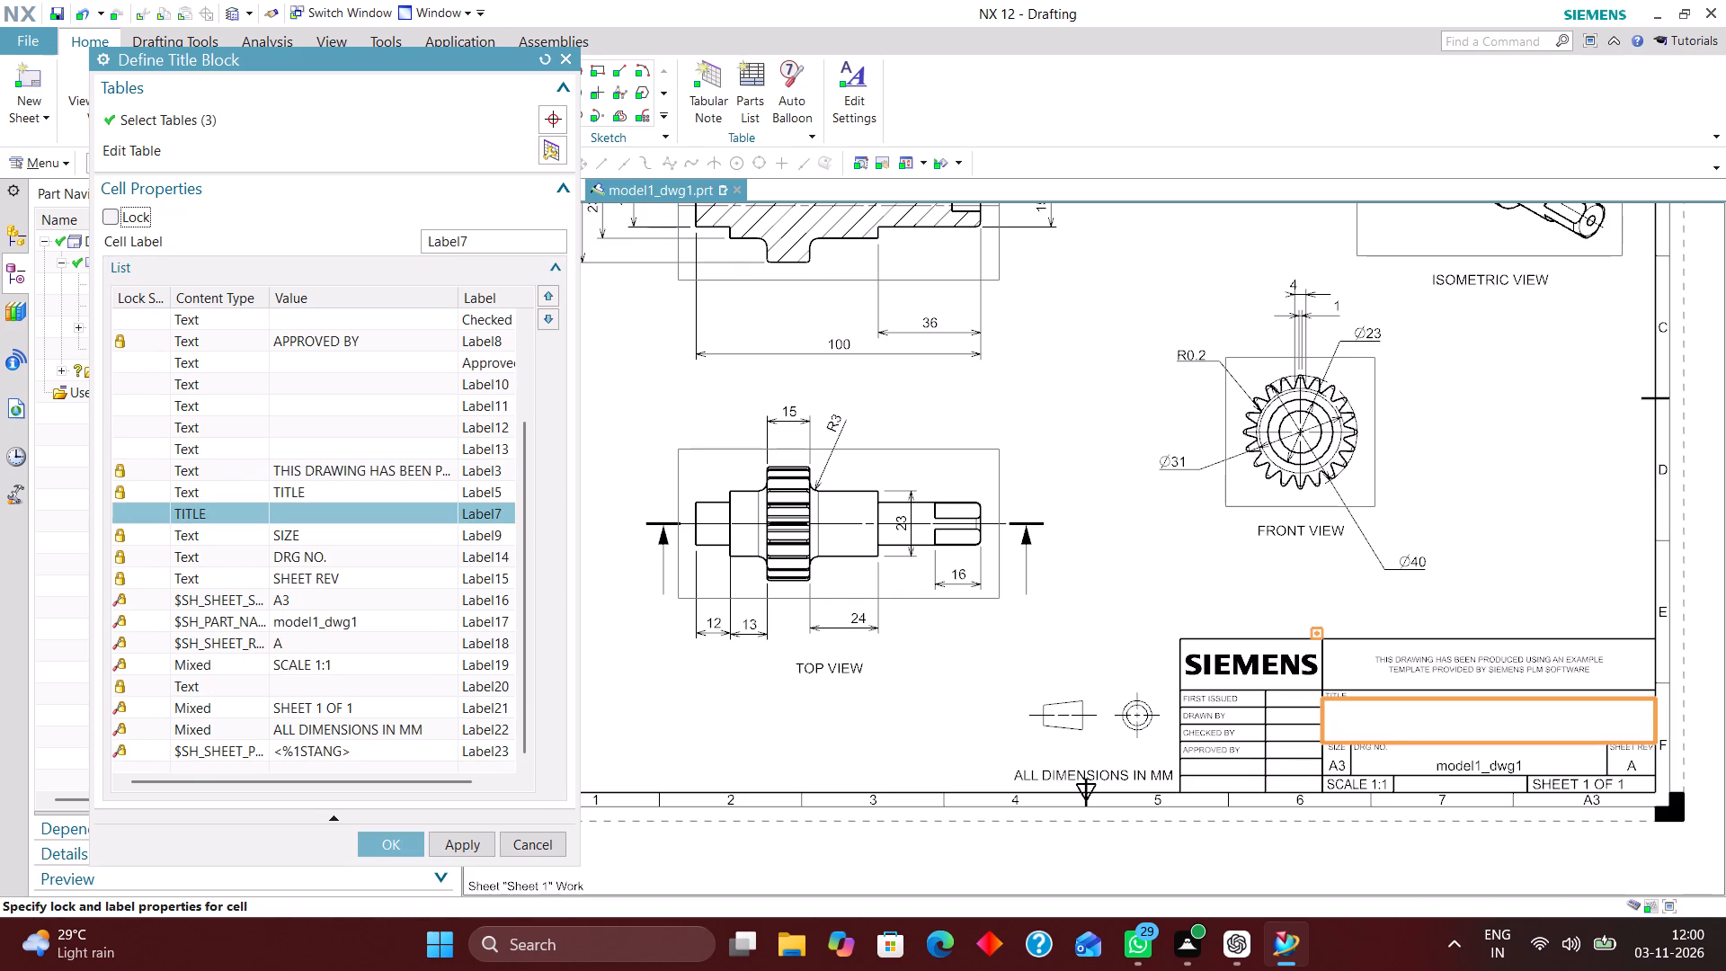
click(146, 692)
click(107, 211)
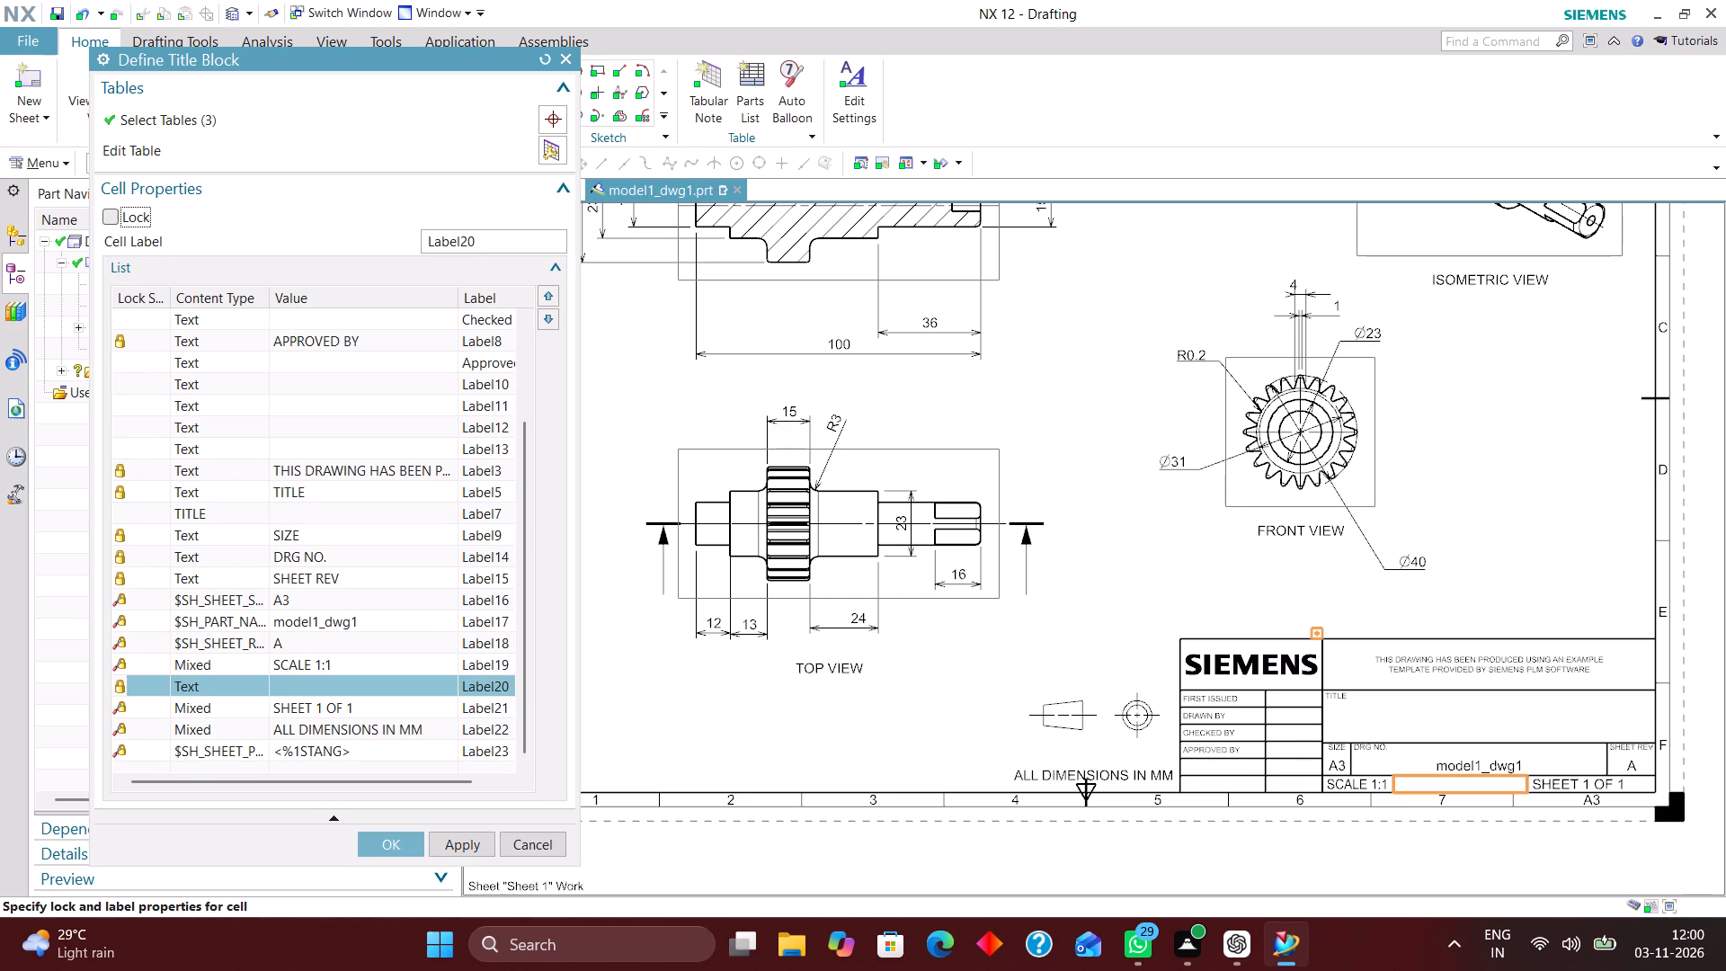
click(383, 845)
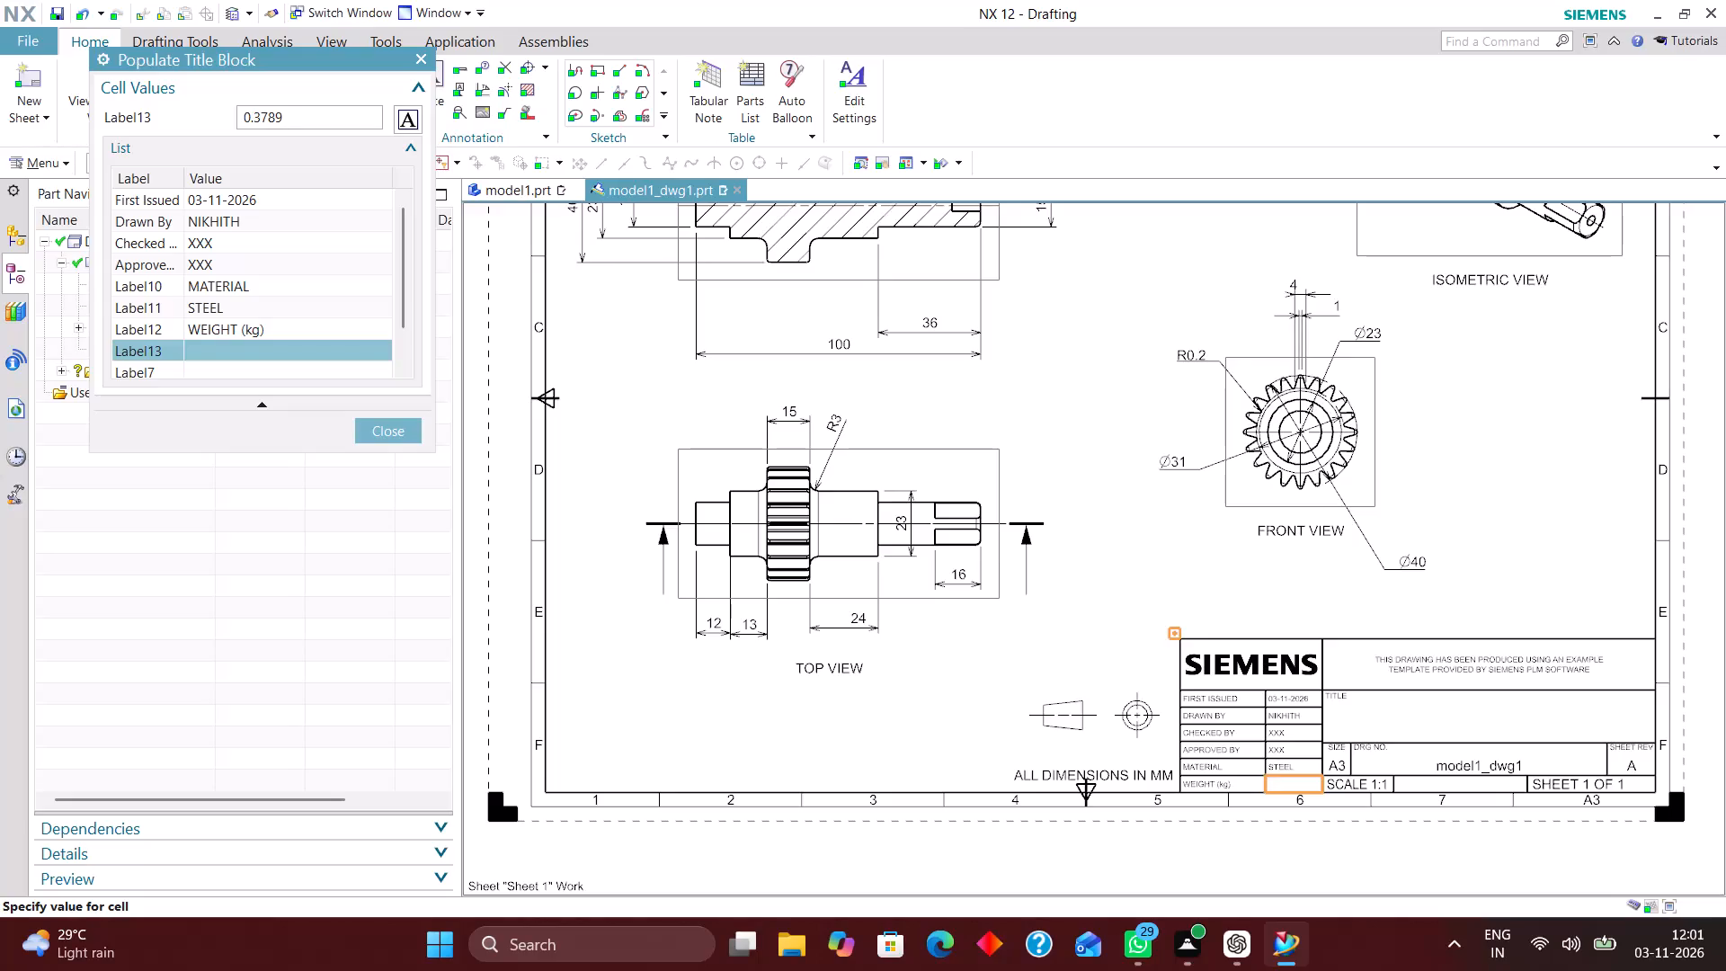
Accept 0.3789 for the weight cell Label13 and fill the title cell Label7 with STEPPED GEAR SHAFT in capitals.
key(Return)
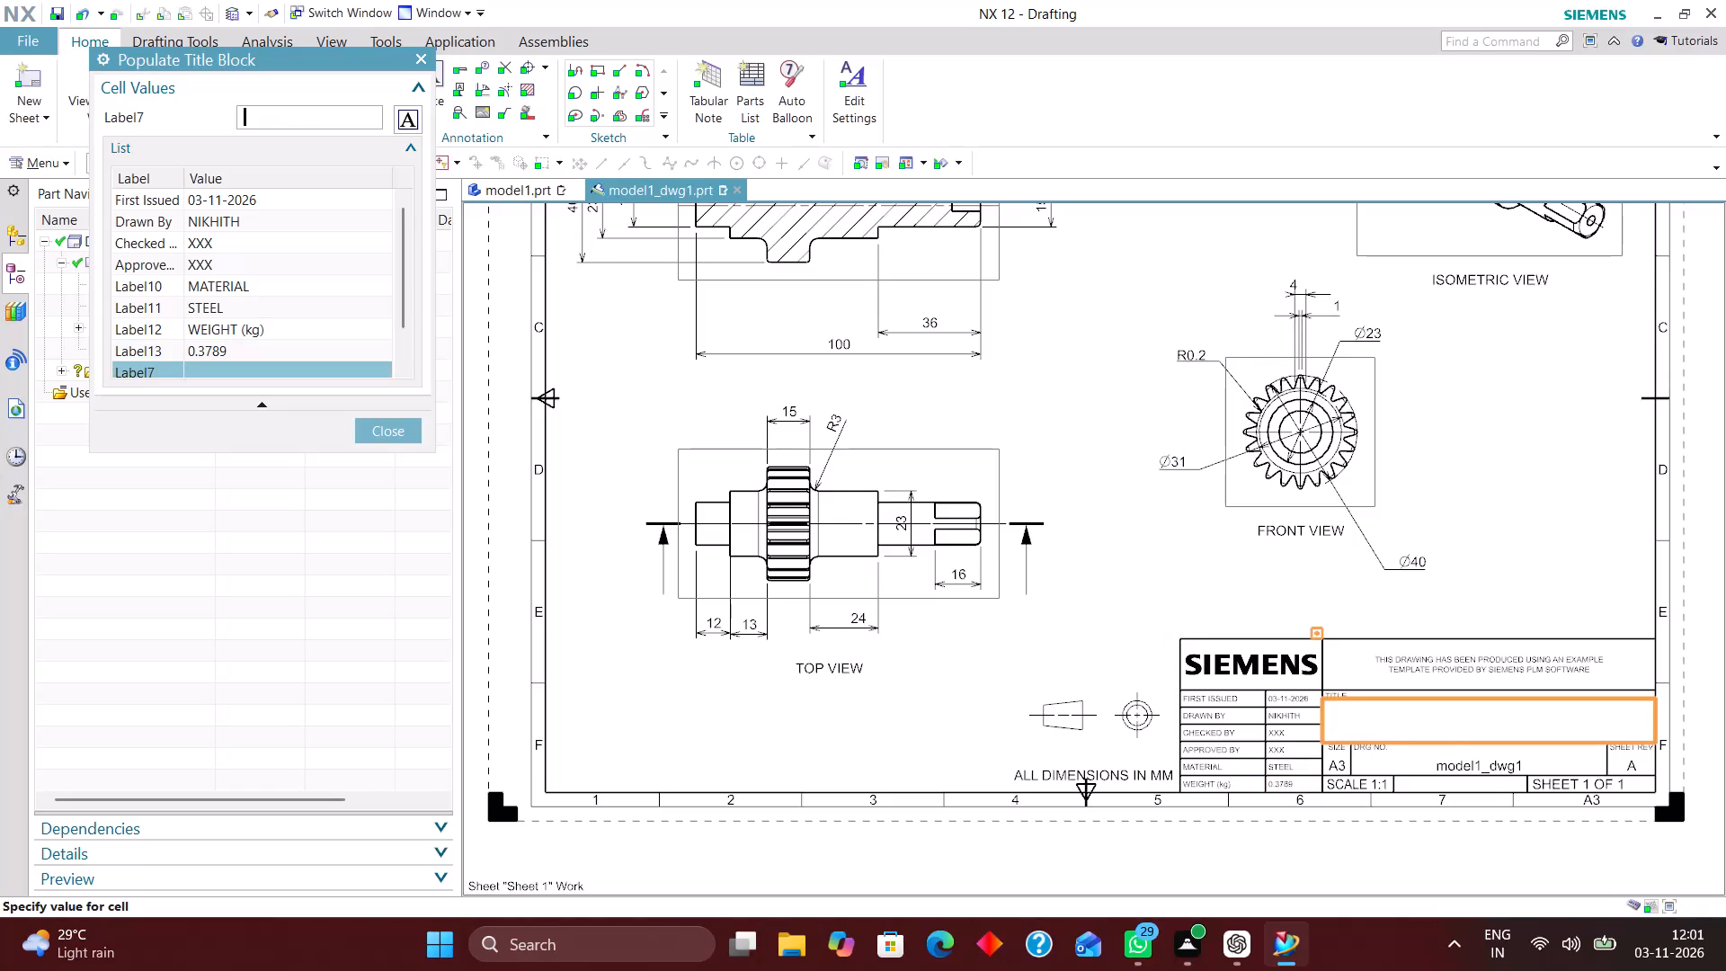
key(ctrl+v)
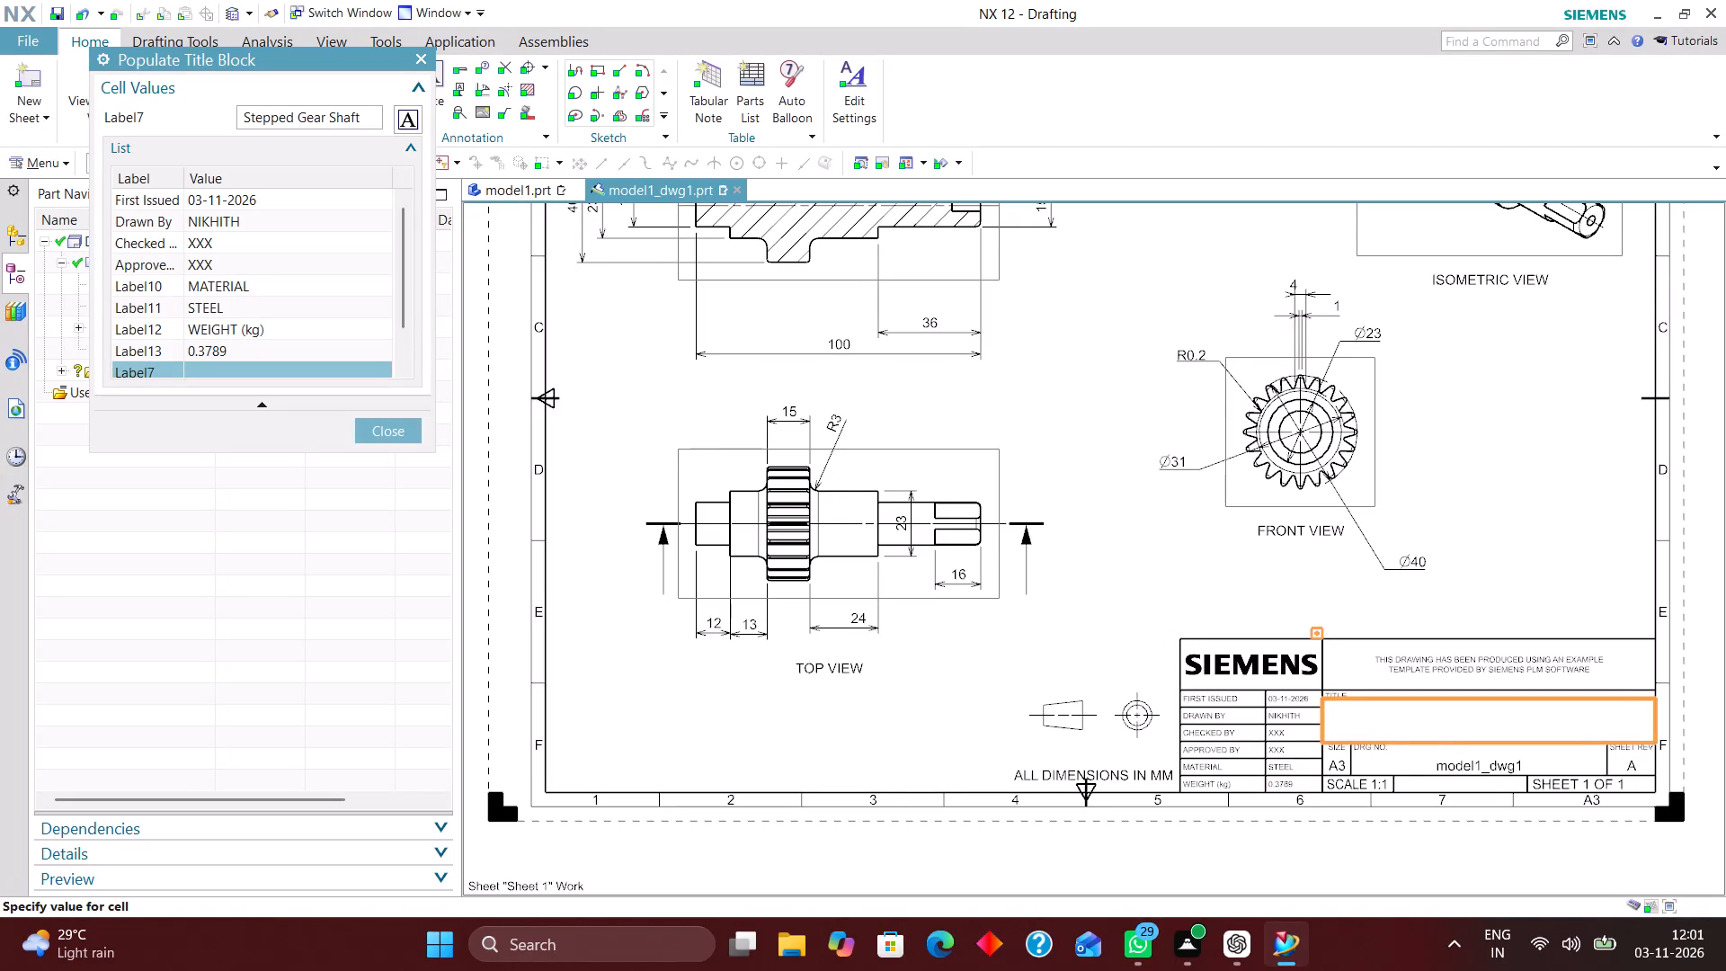
key(BackSpace)
key(BackSpace)
key(BackSpace)
key(BackSpace)
text(HAFT)
key(Left)
key(Left)
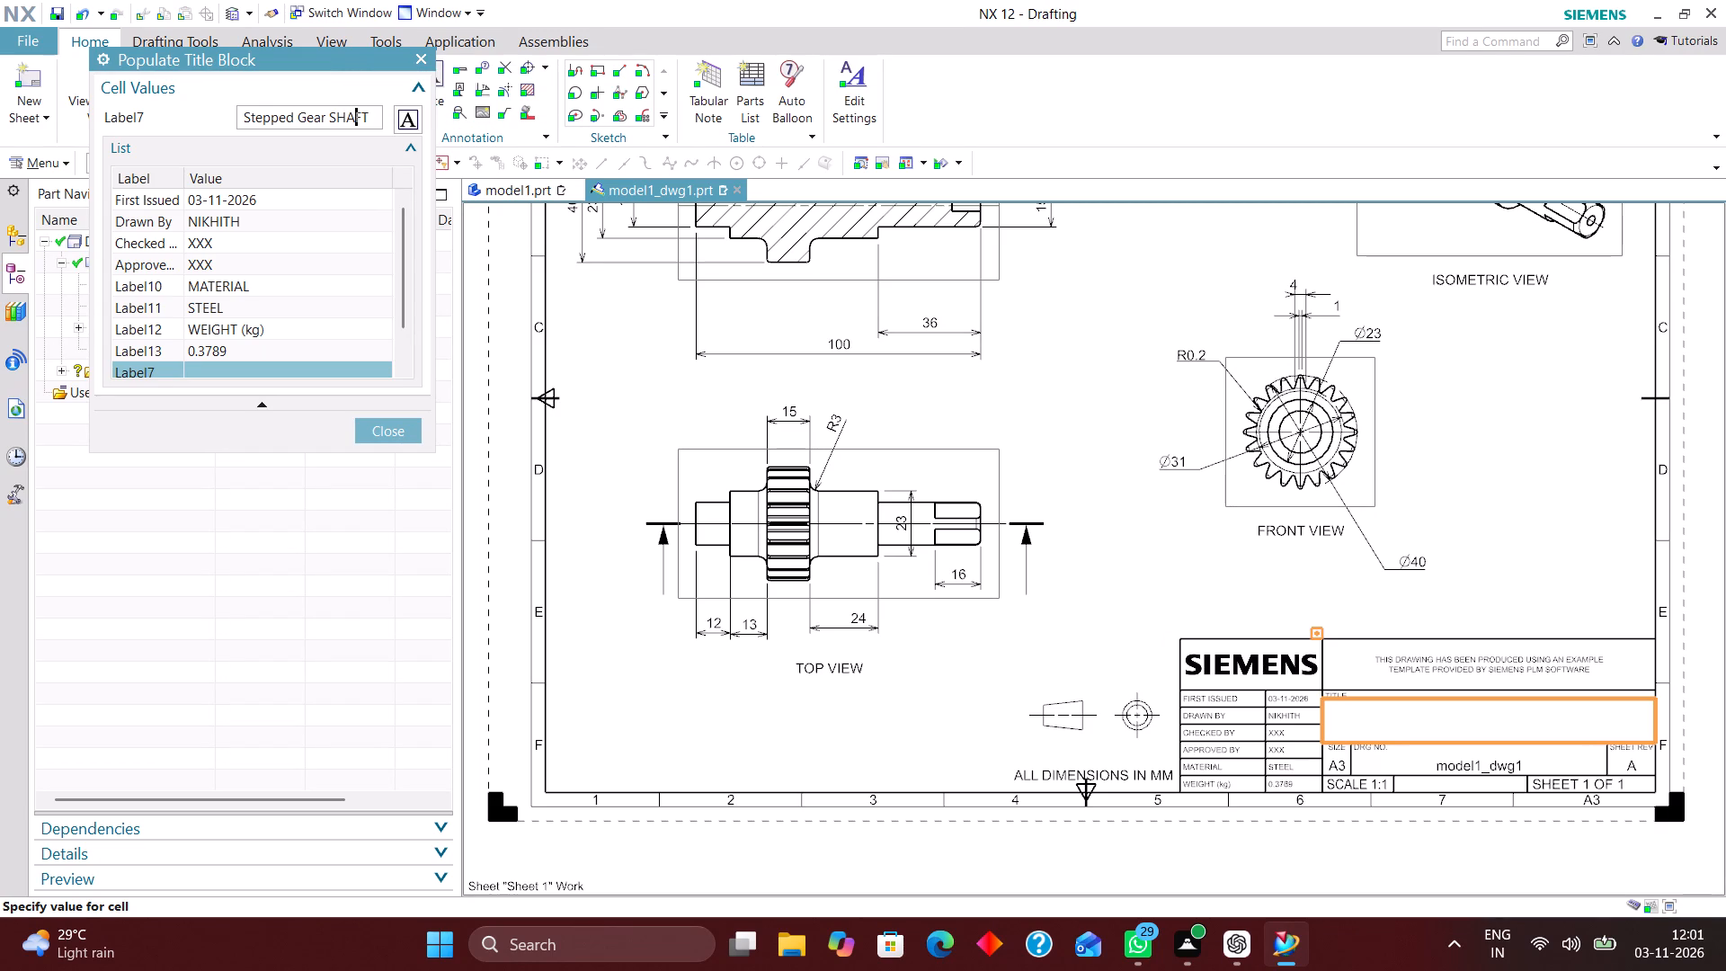
key(Left)
key(Left)
key(Left)
key(Left)
key(backslash)
key(BackSpace)
key(BackSpace)
key(BackSpace)
key(BackSpace)
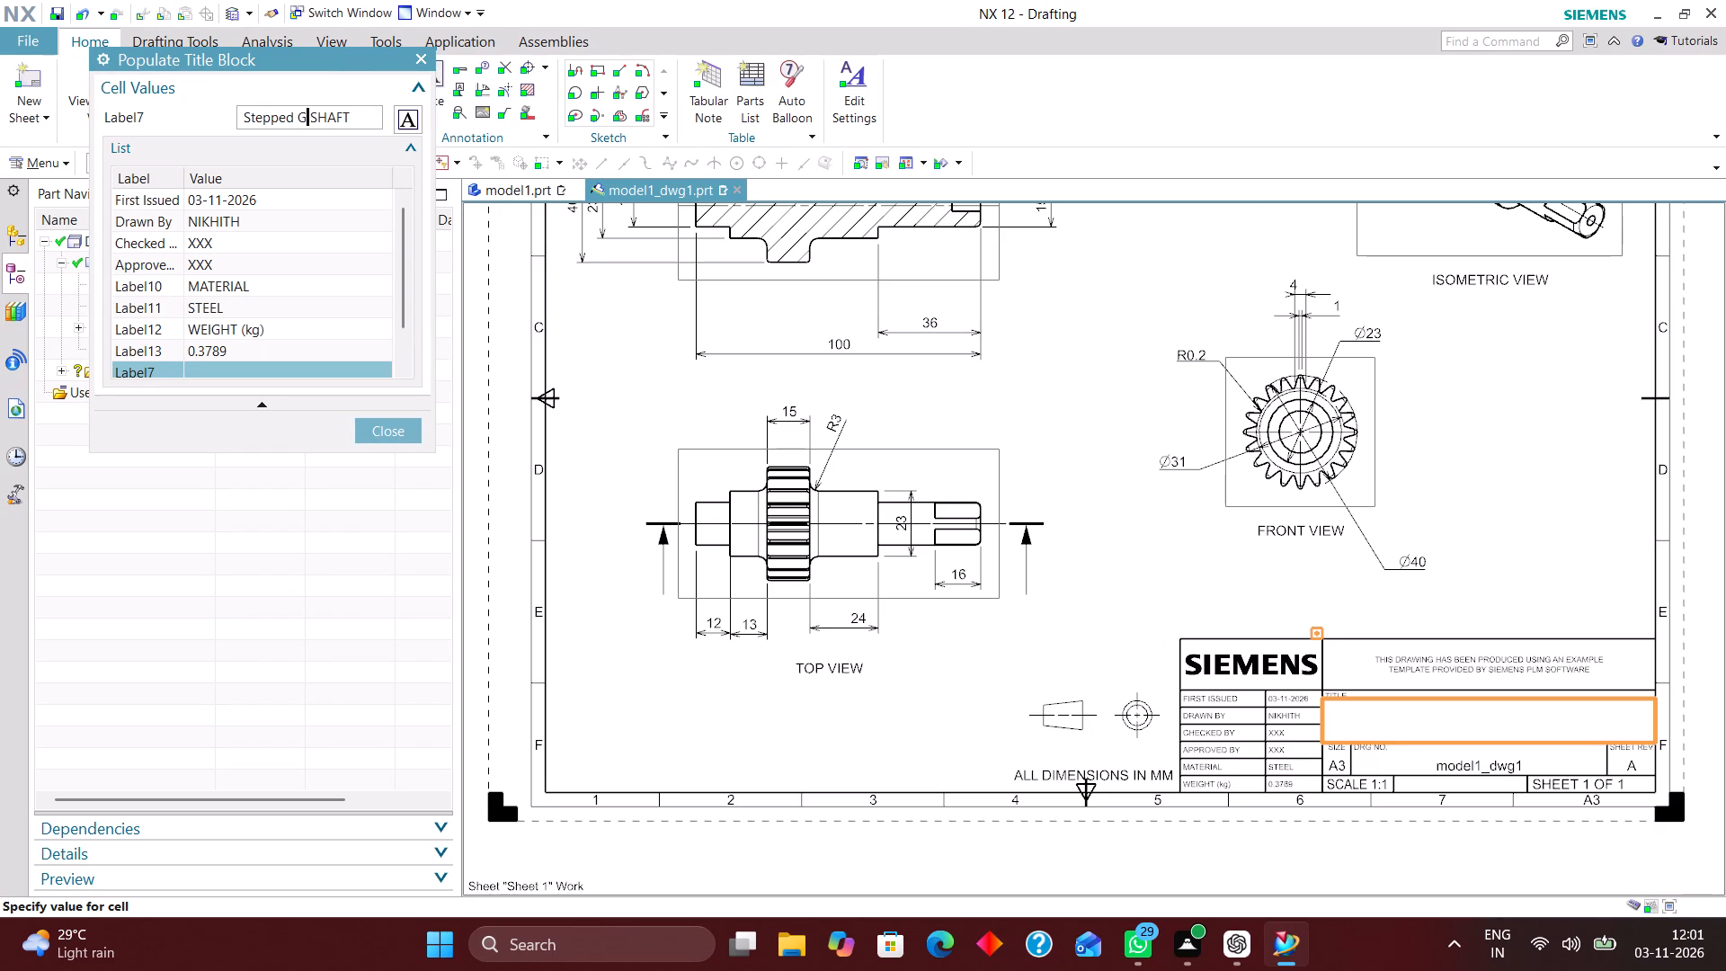
key(e)
text(AR)
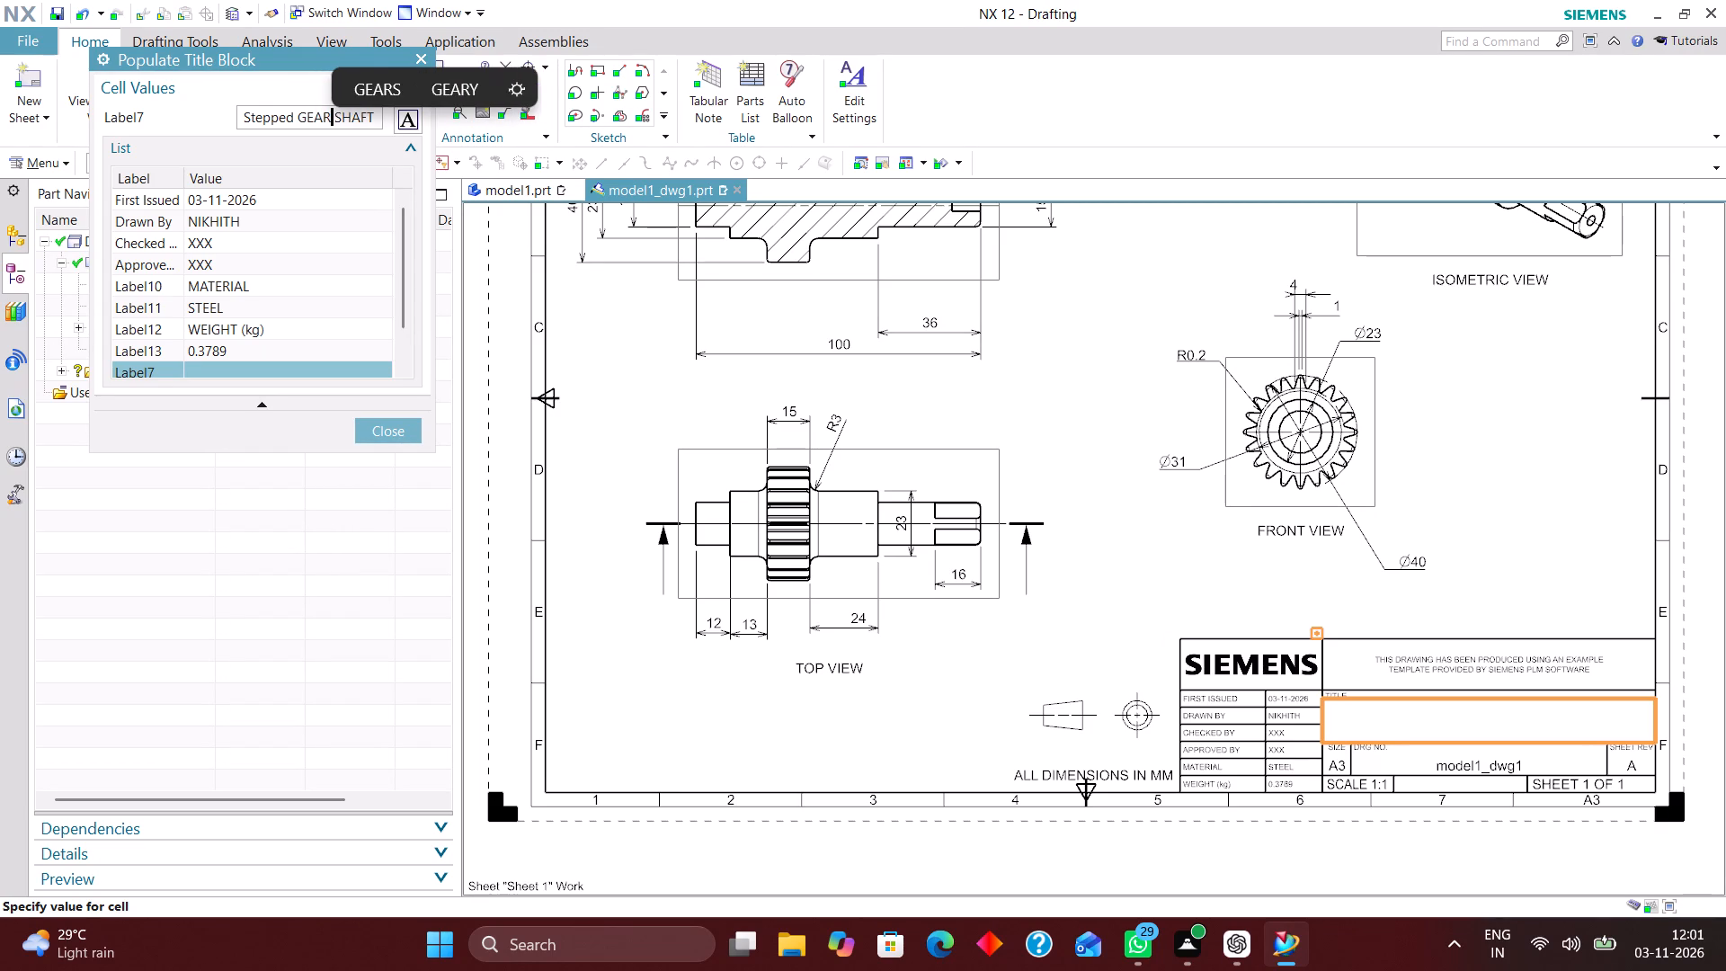
key(Left)
key(Left)
key(Left)
key(Left)
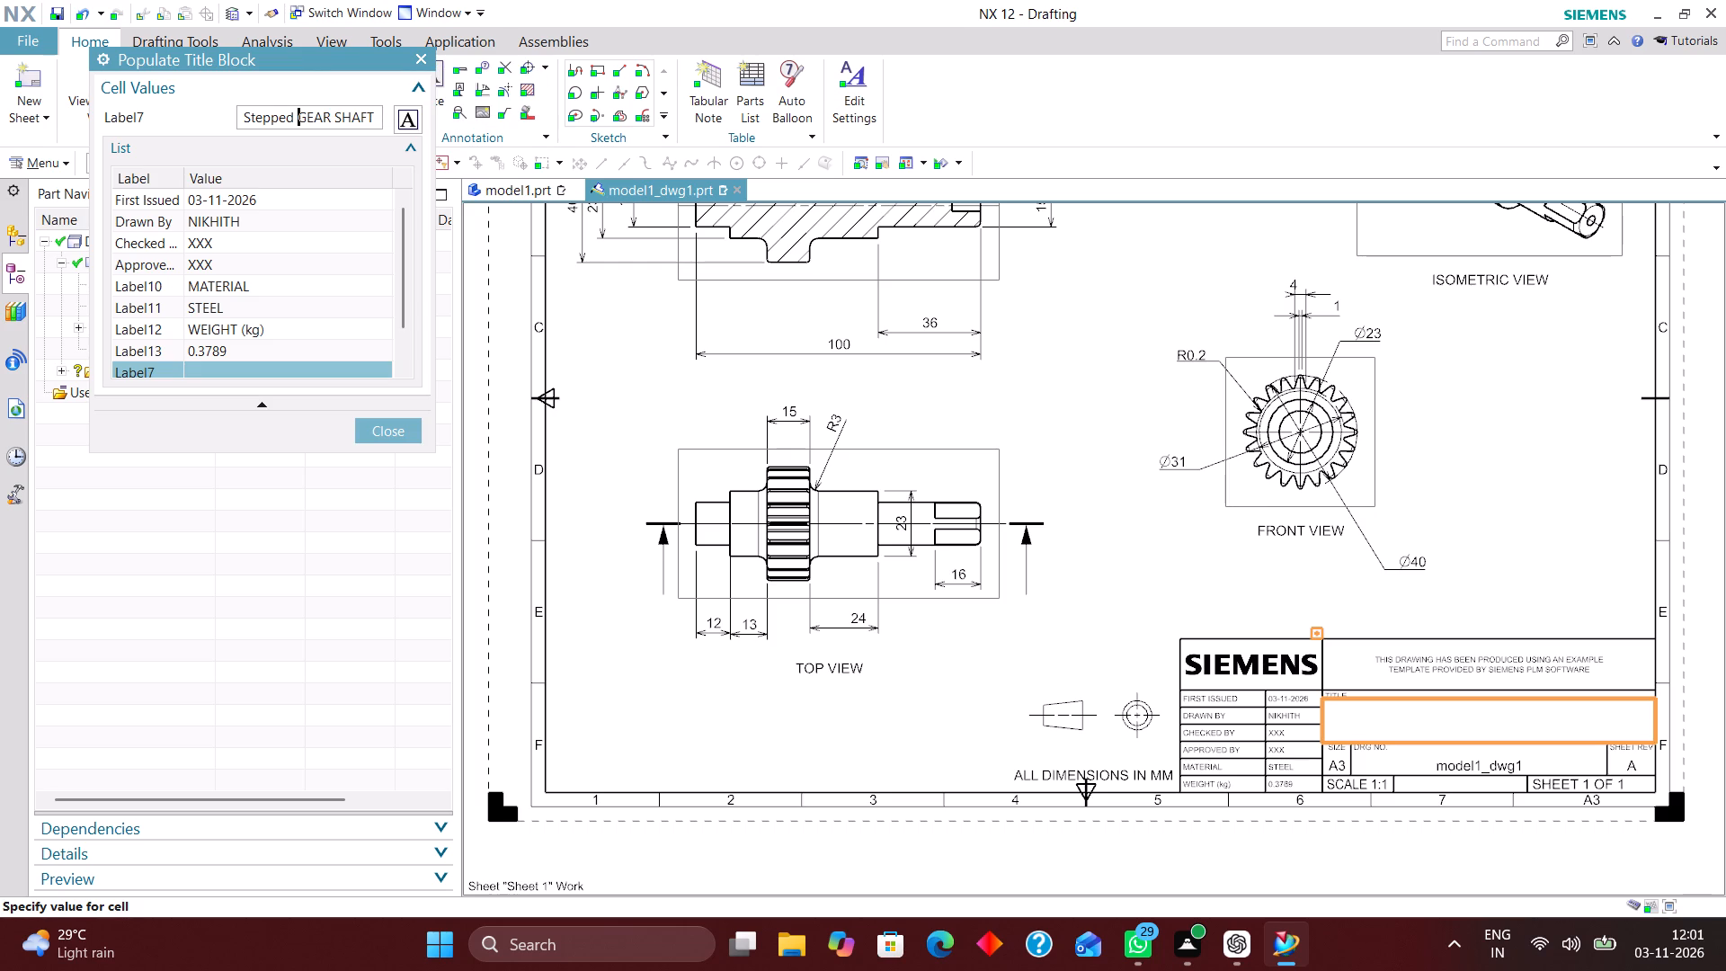
key(Left)
key(BackSpace)
key(BackSpace)
key(BackSpace)
key(BackSpace)
key(BackSpace)
key(BackSpace)
text(TEPPED)
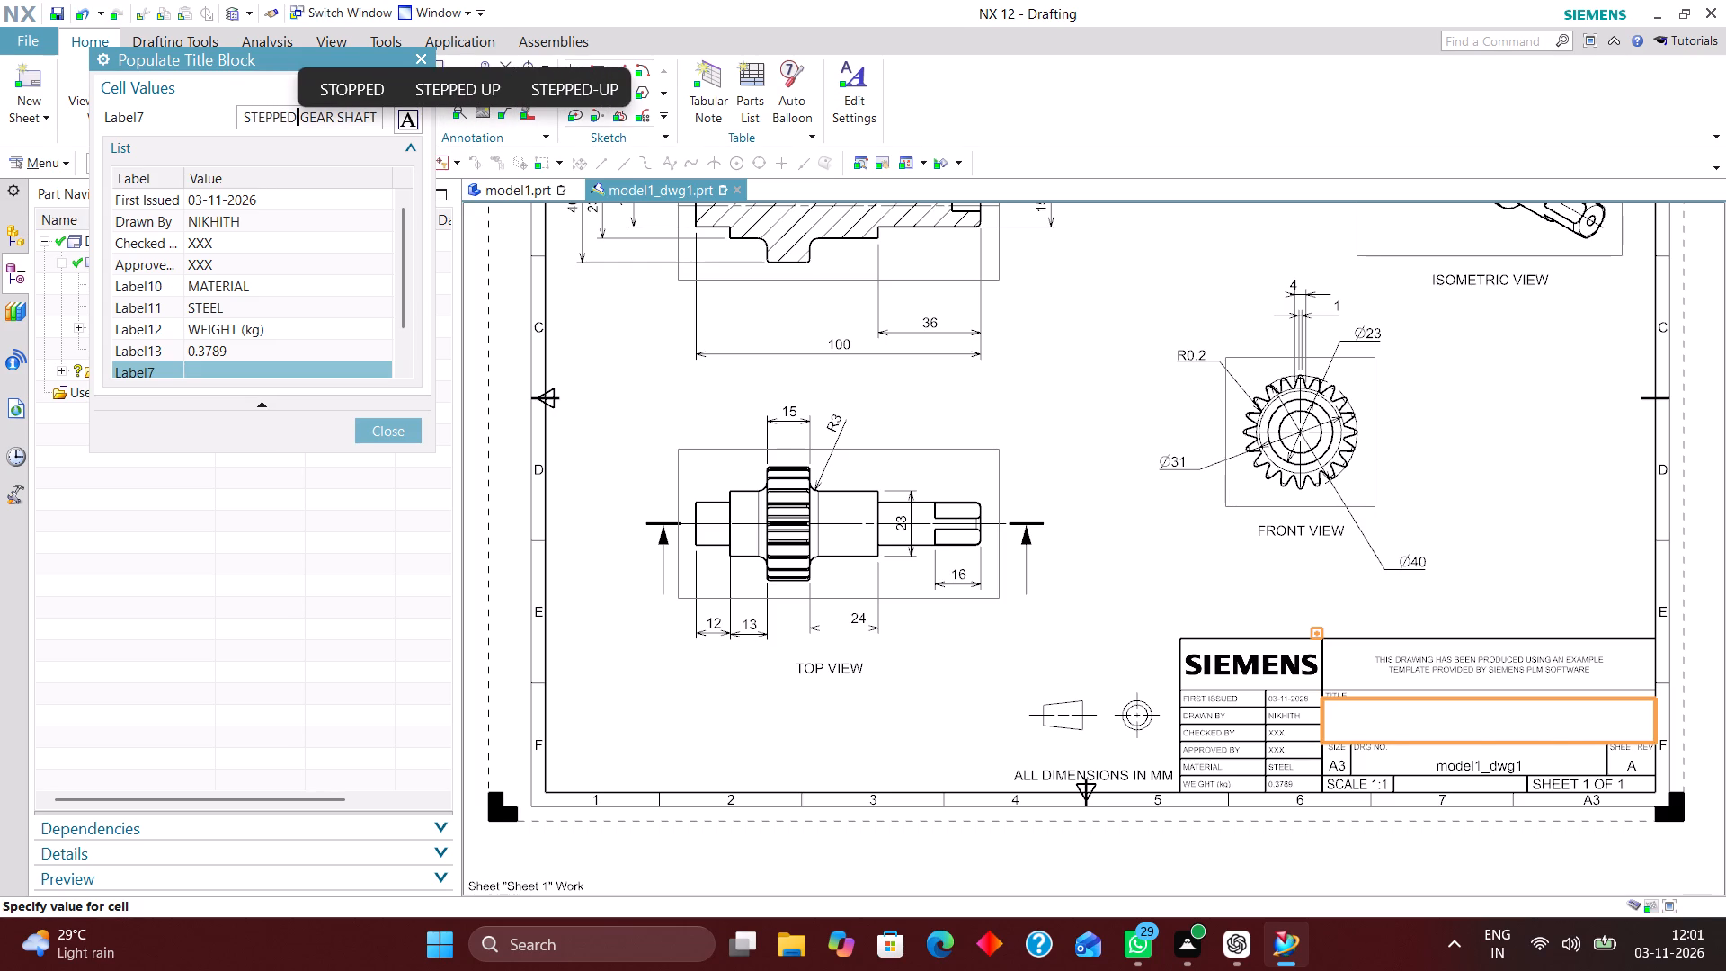
key(Return)
Fill the title block's Label20 cell with XXX and finish populating the title block.
text(XXX)
key(Return)
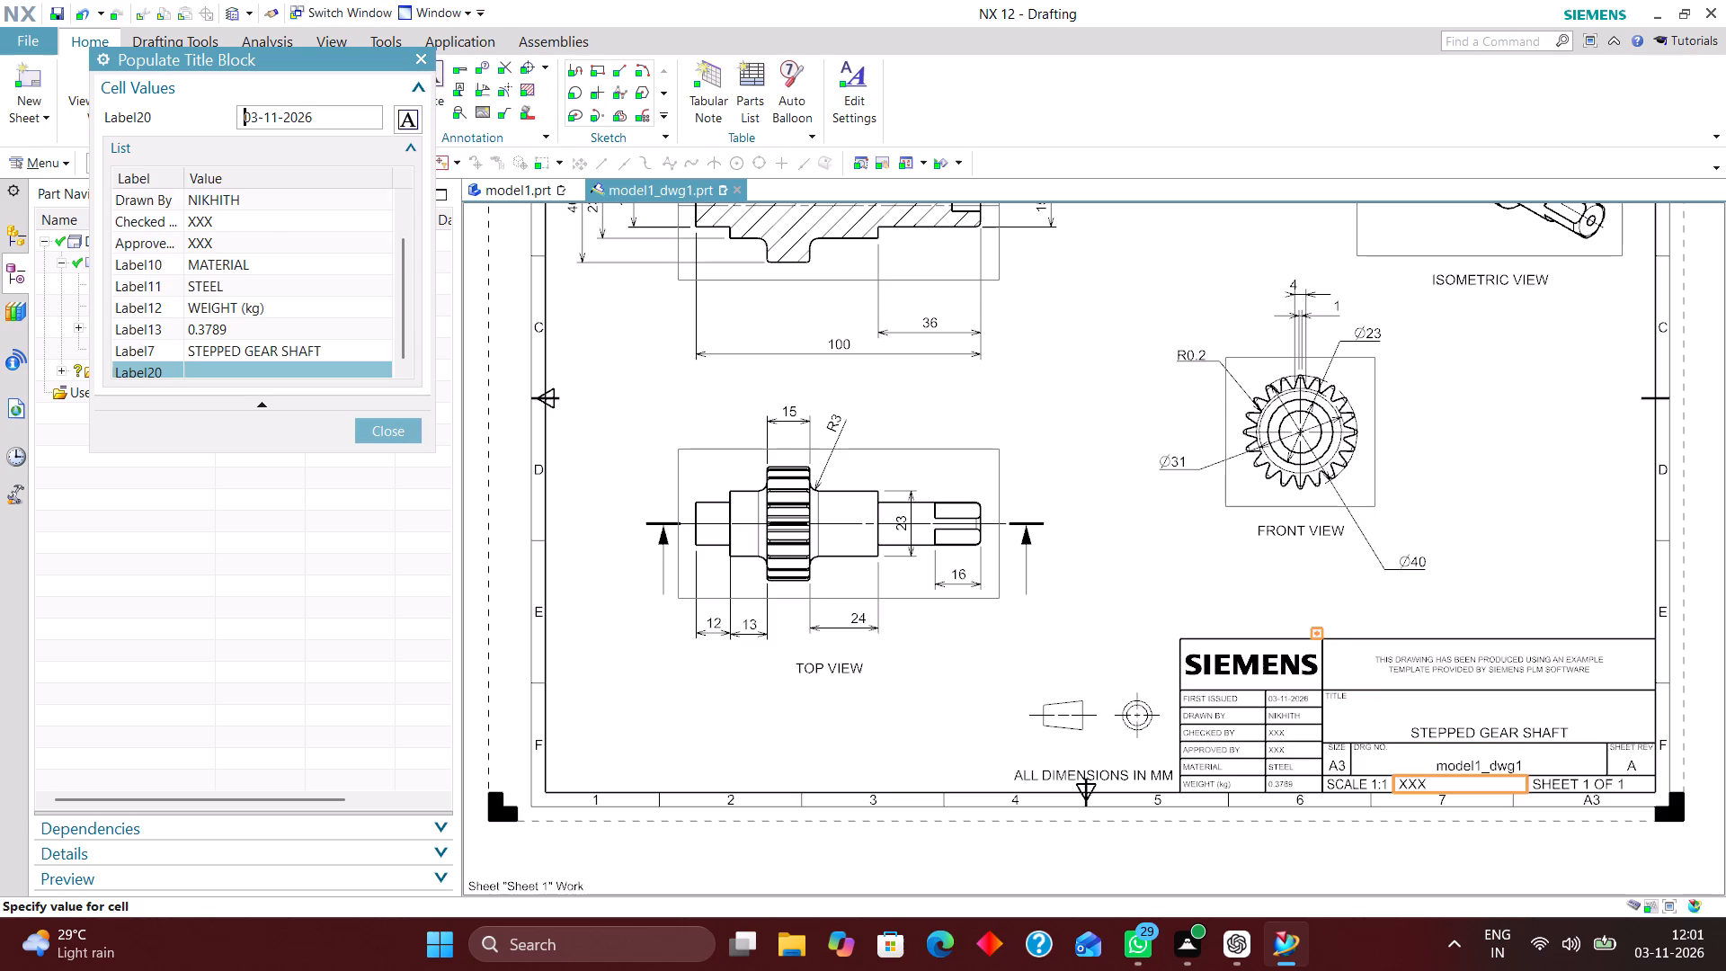
click(383, 429)
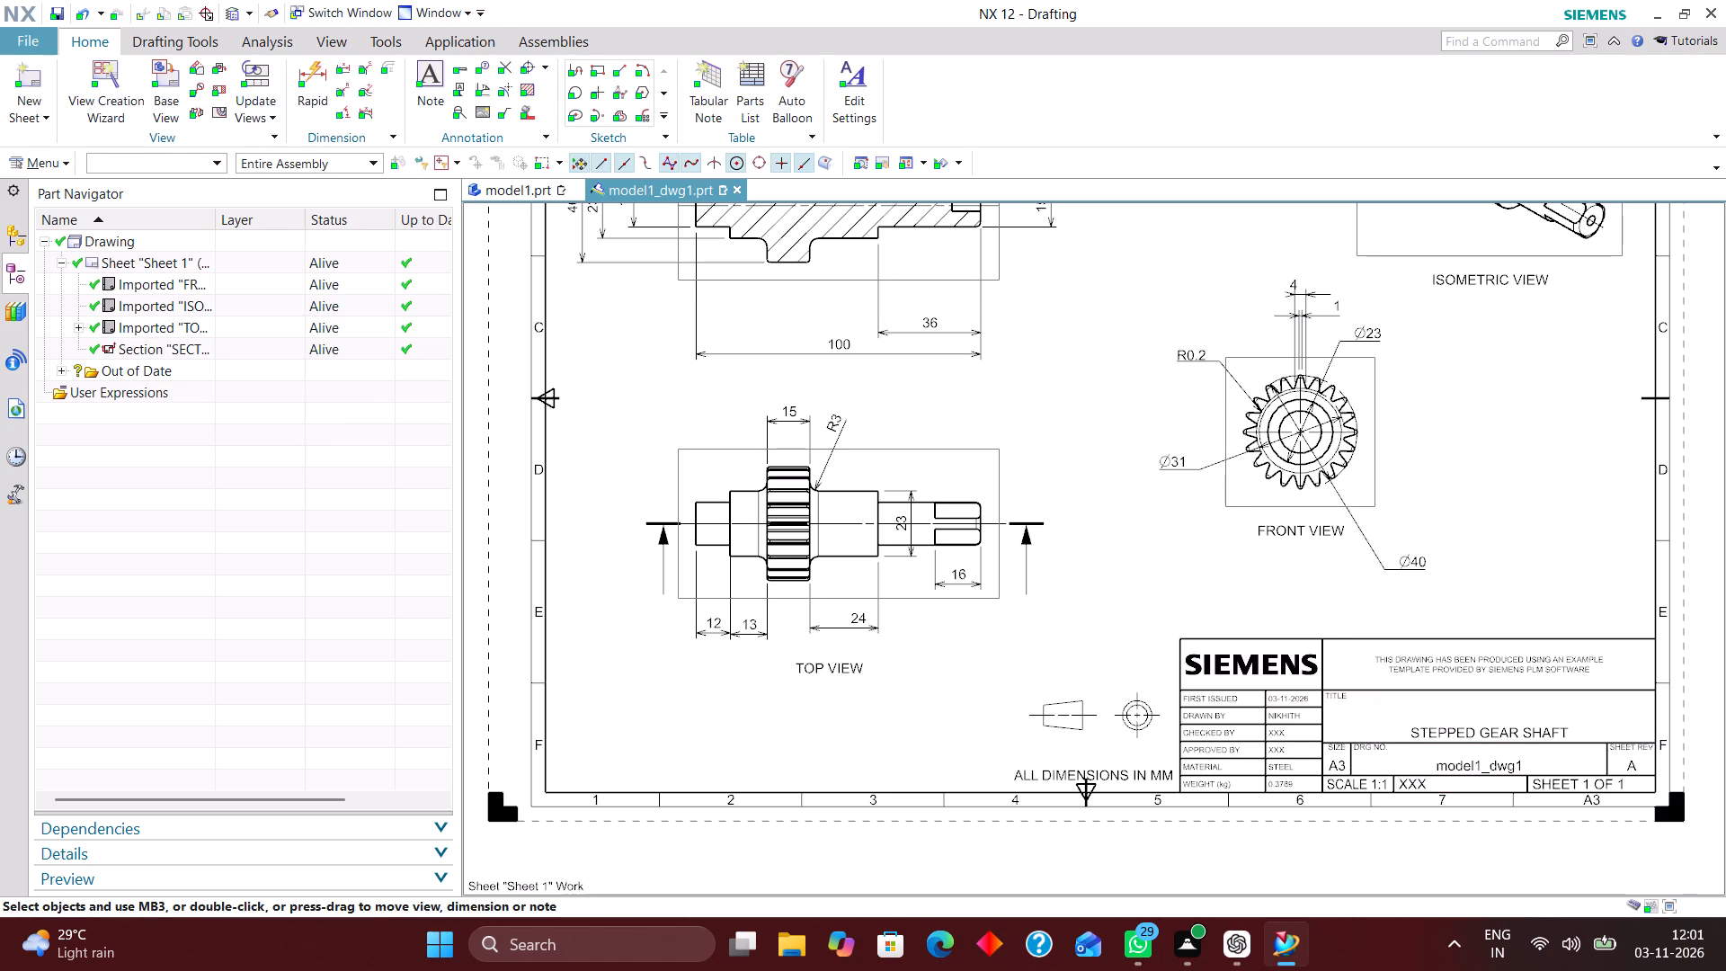
Turn off the view border display in the drafting preferences' view workflow settings.
scroll(1001, 706, down, 3)
scroll(1015, 587, up, 2)
right_drag(1079, 442, 882, 575)
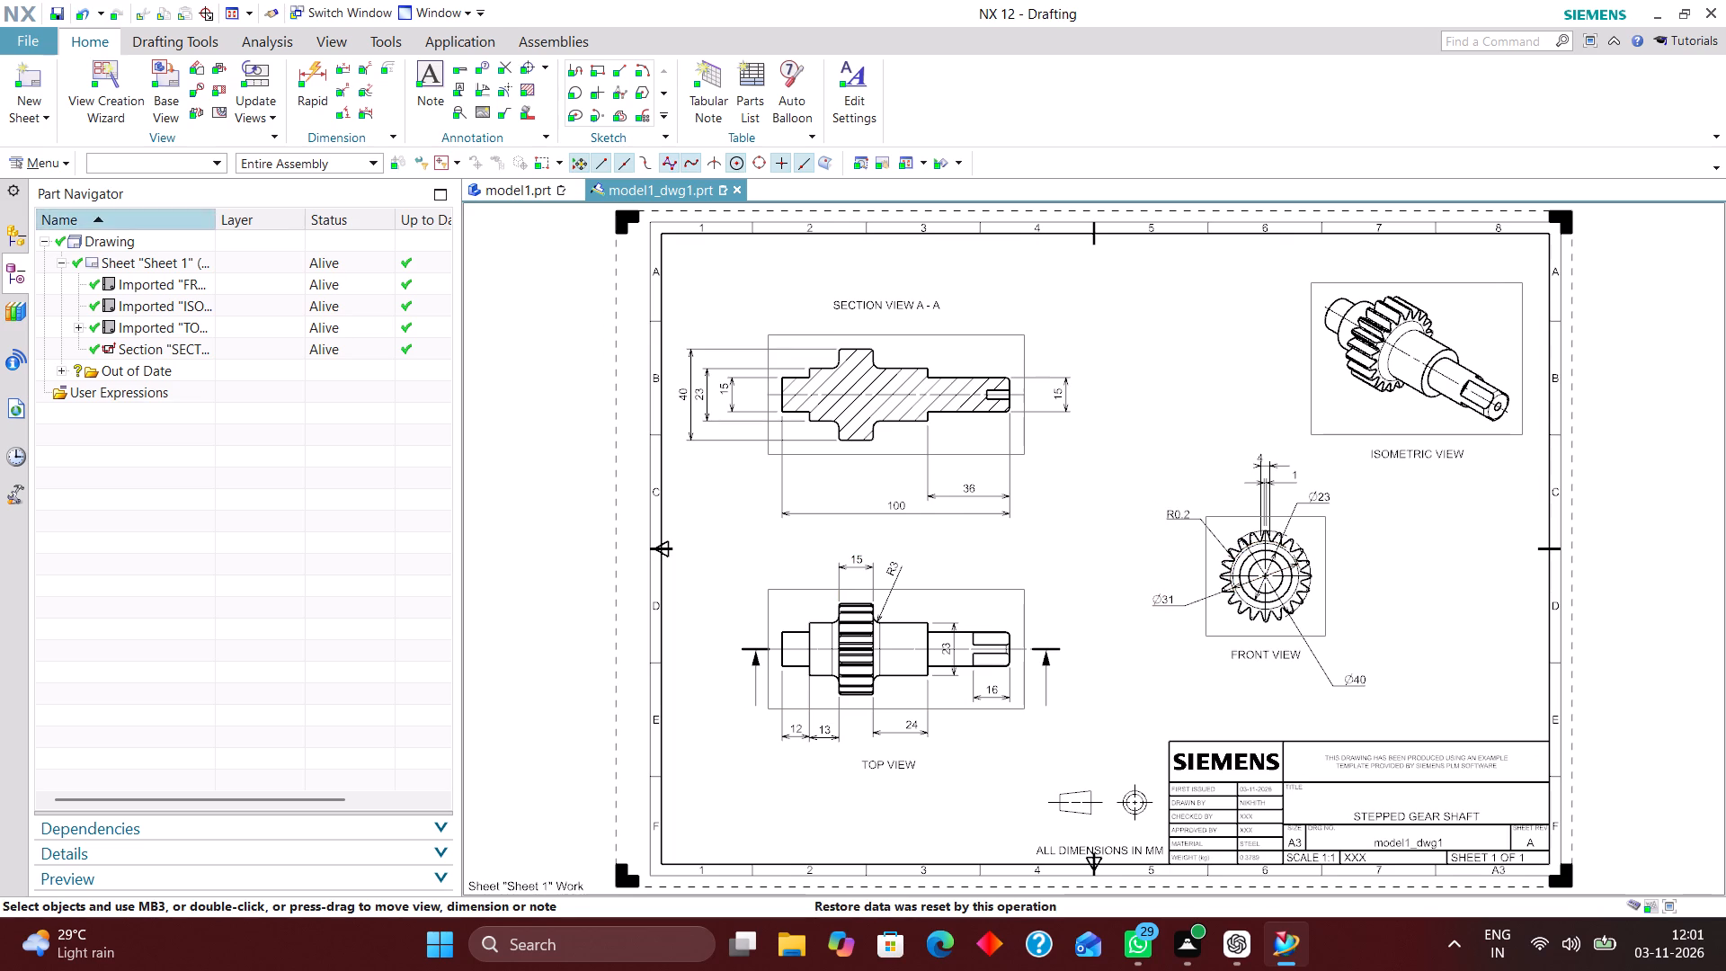
click(58, 169)
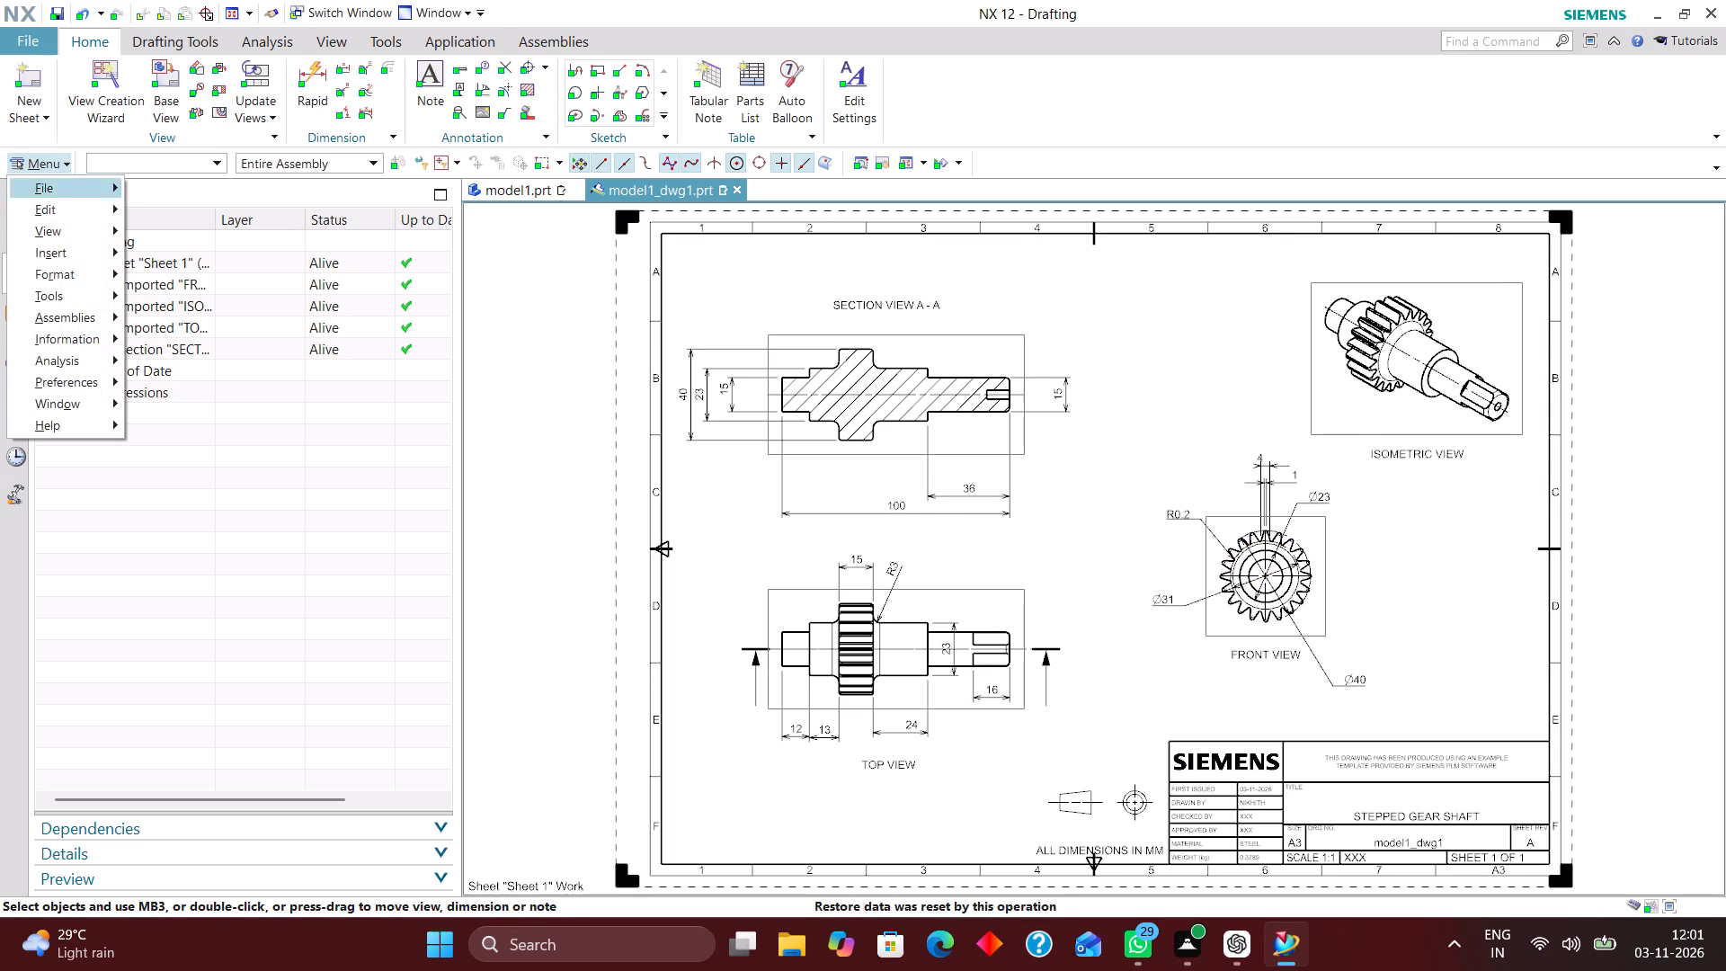
click(94, 378)
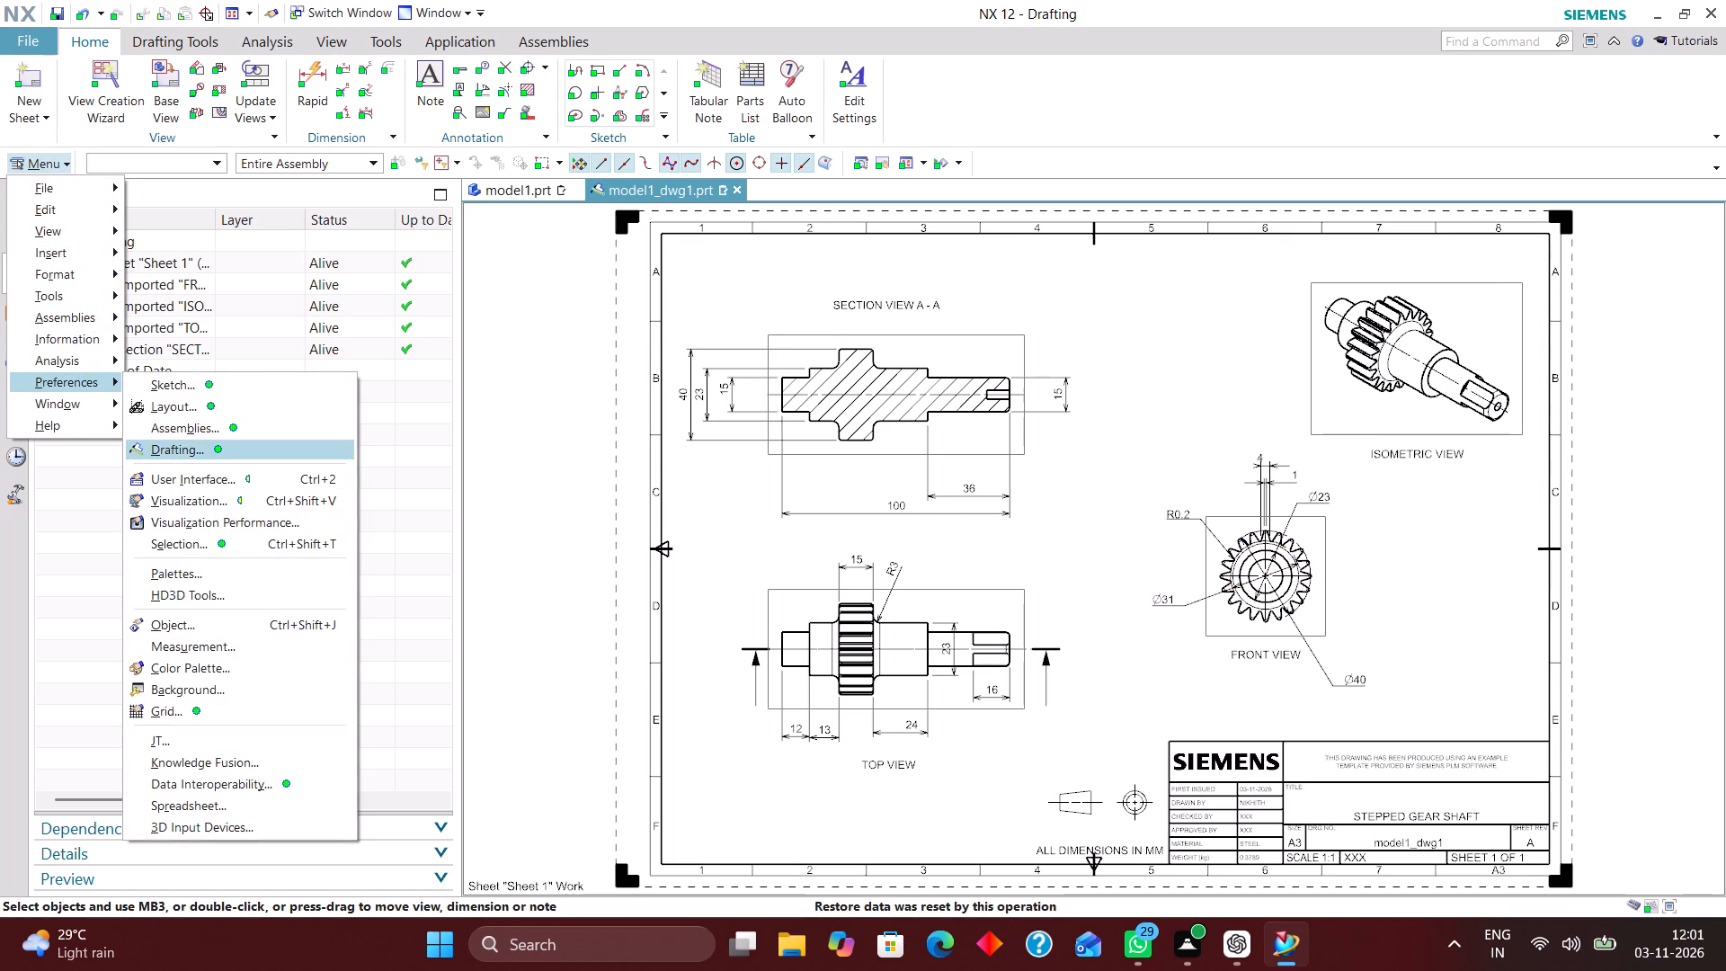
click(220, 445)
scroll(155, 309, down, 3)
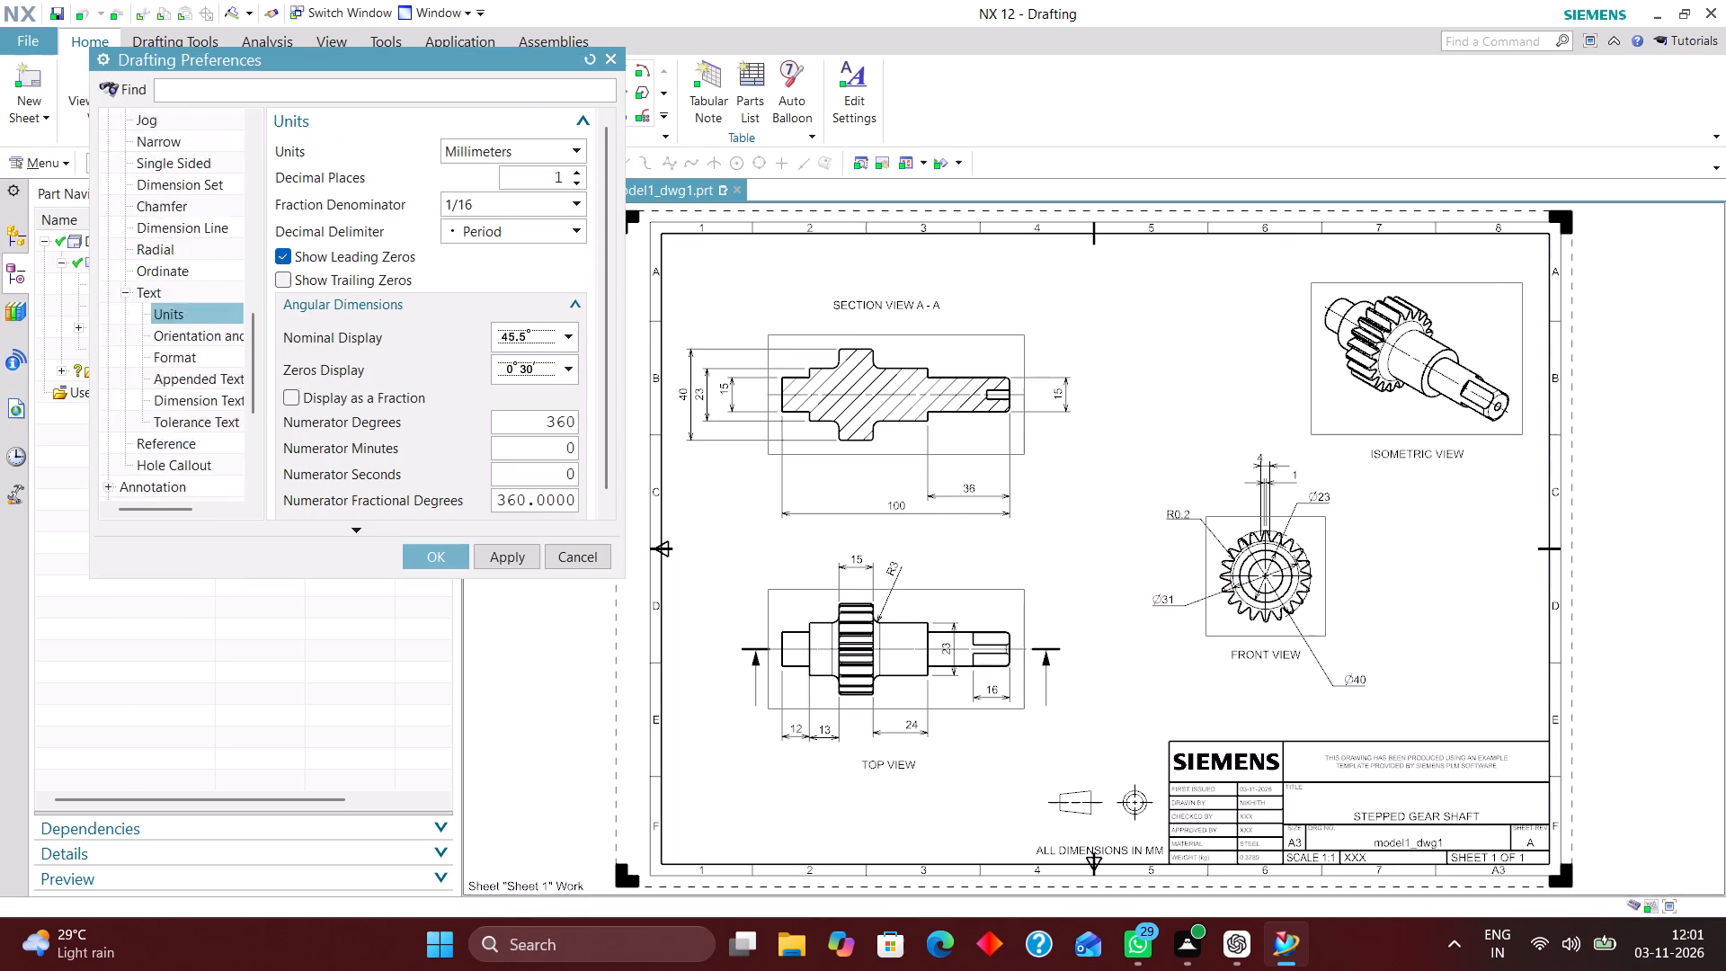
scroll(142, 352, down, 2)
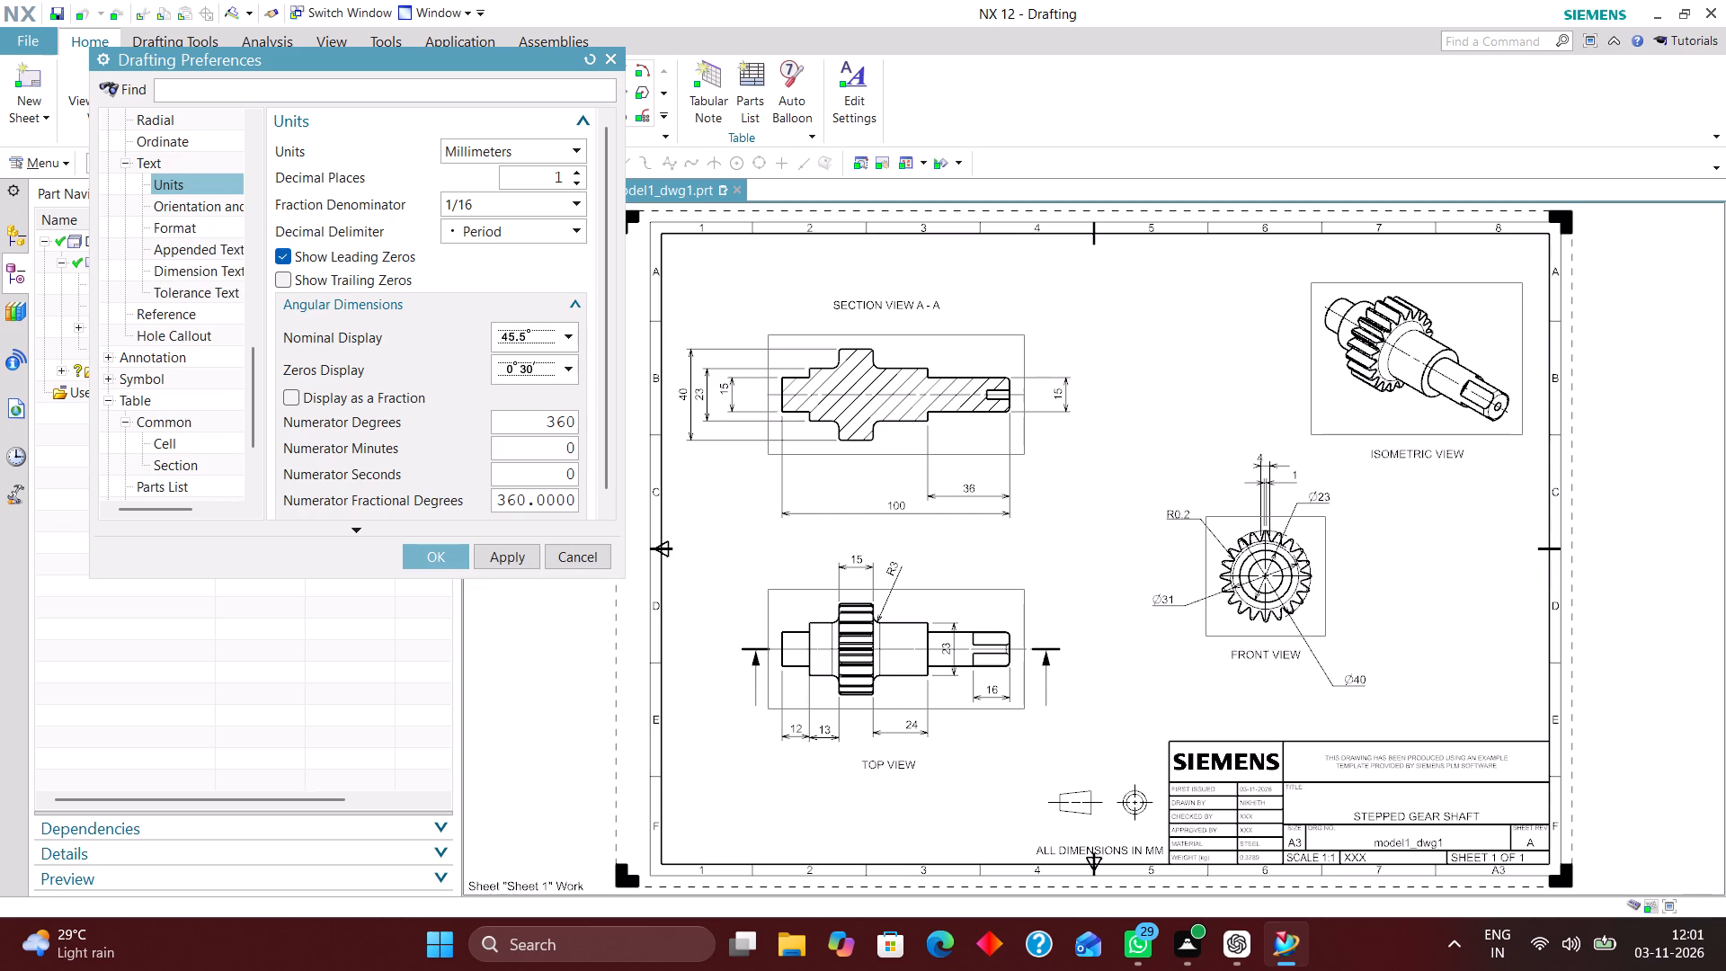
scroll(170, 328, up, 5)
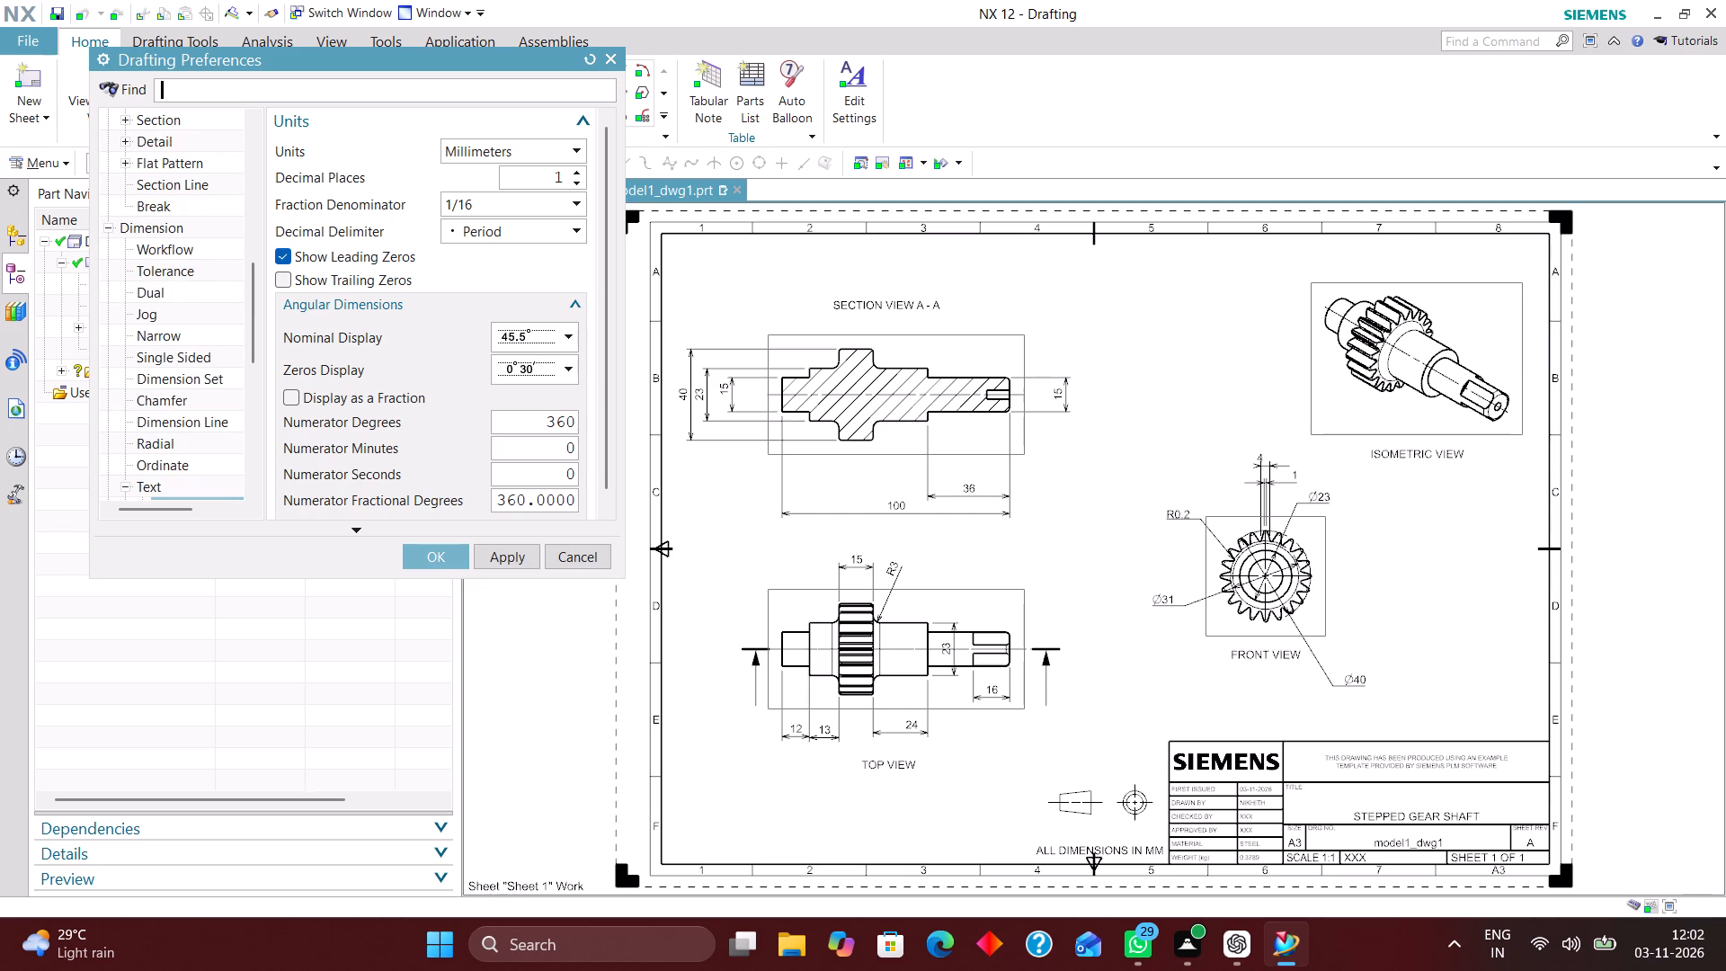
scroll(171, 295, up, 4)
click(173, 291)
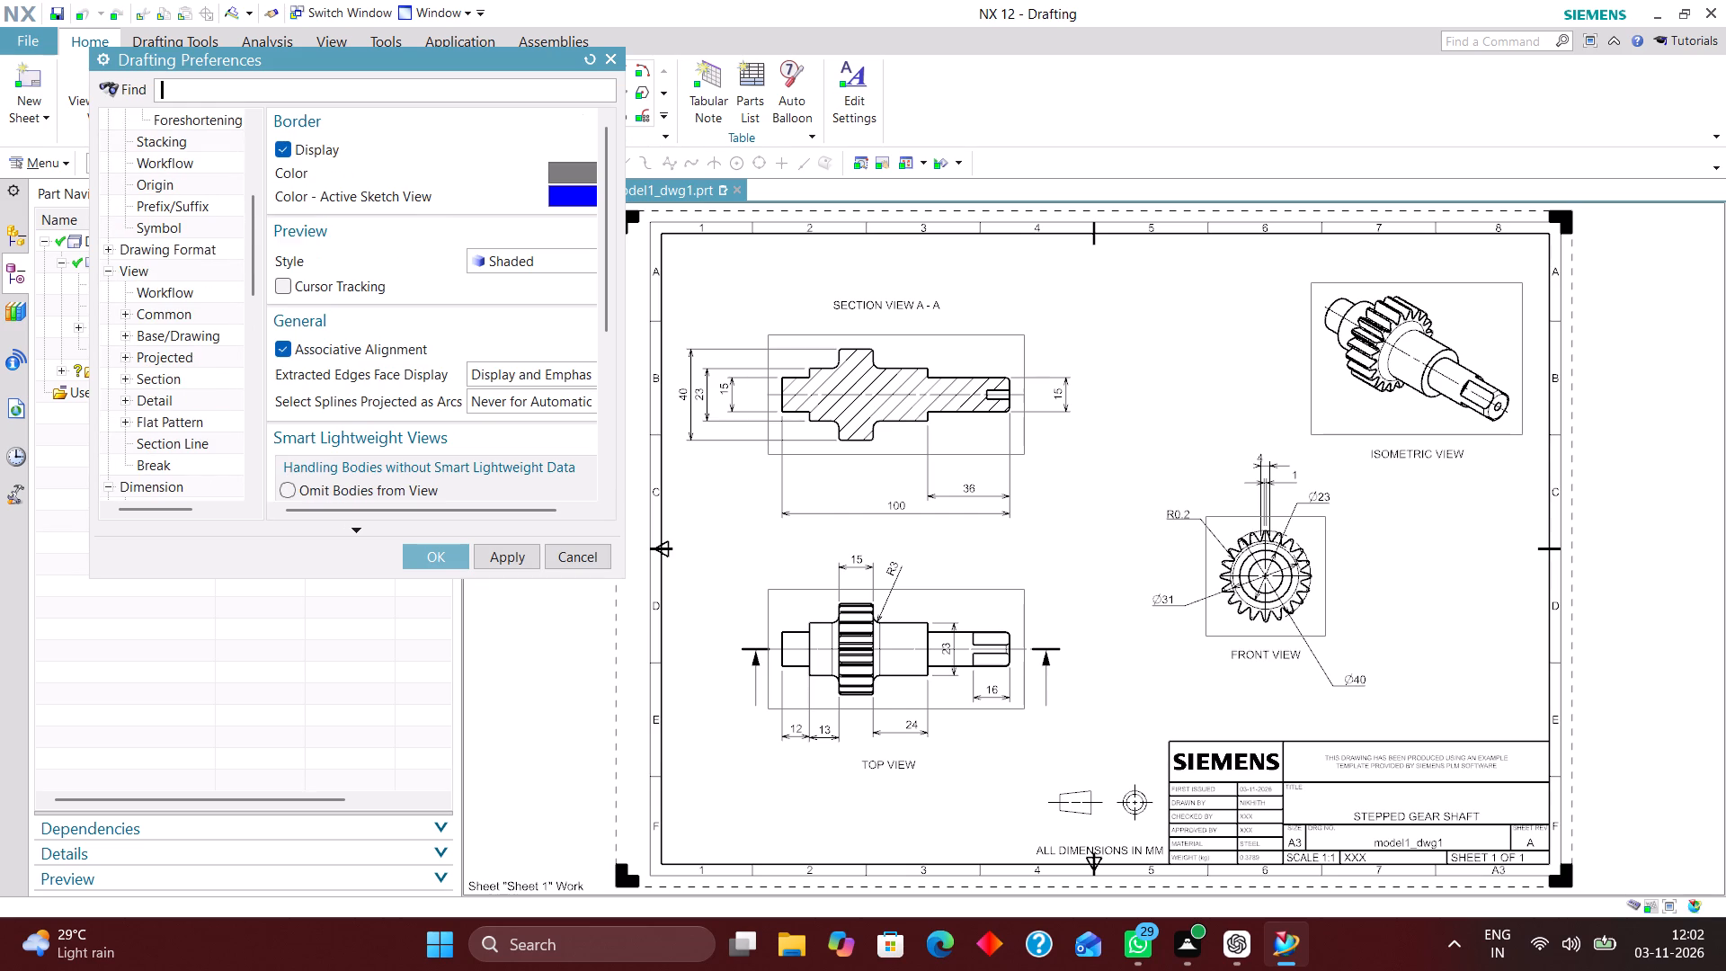
click(291, 150)
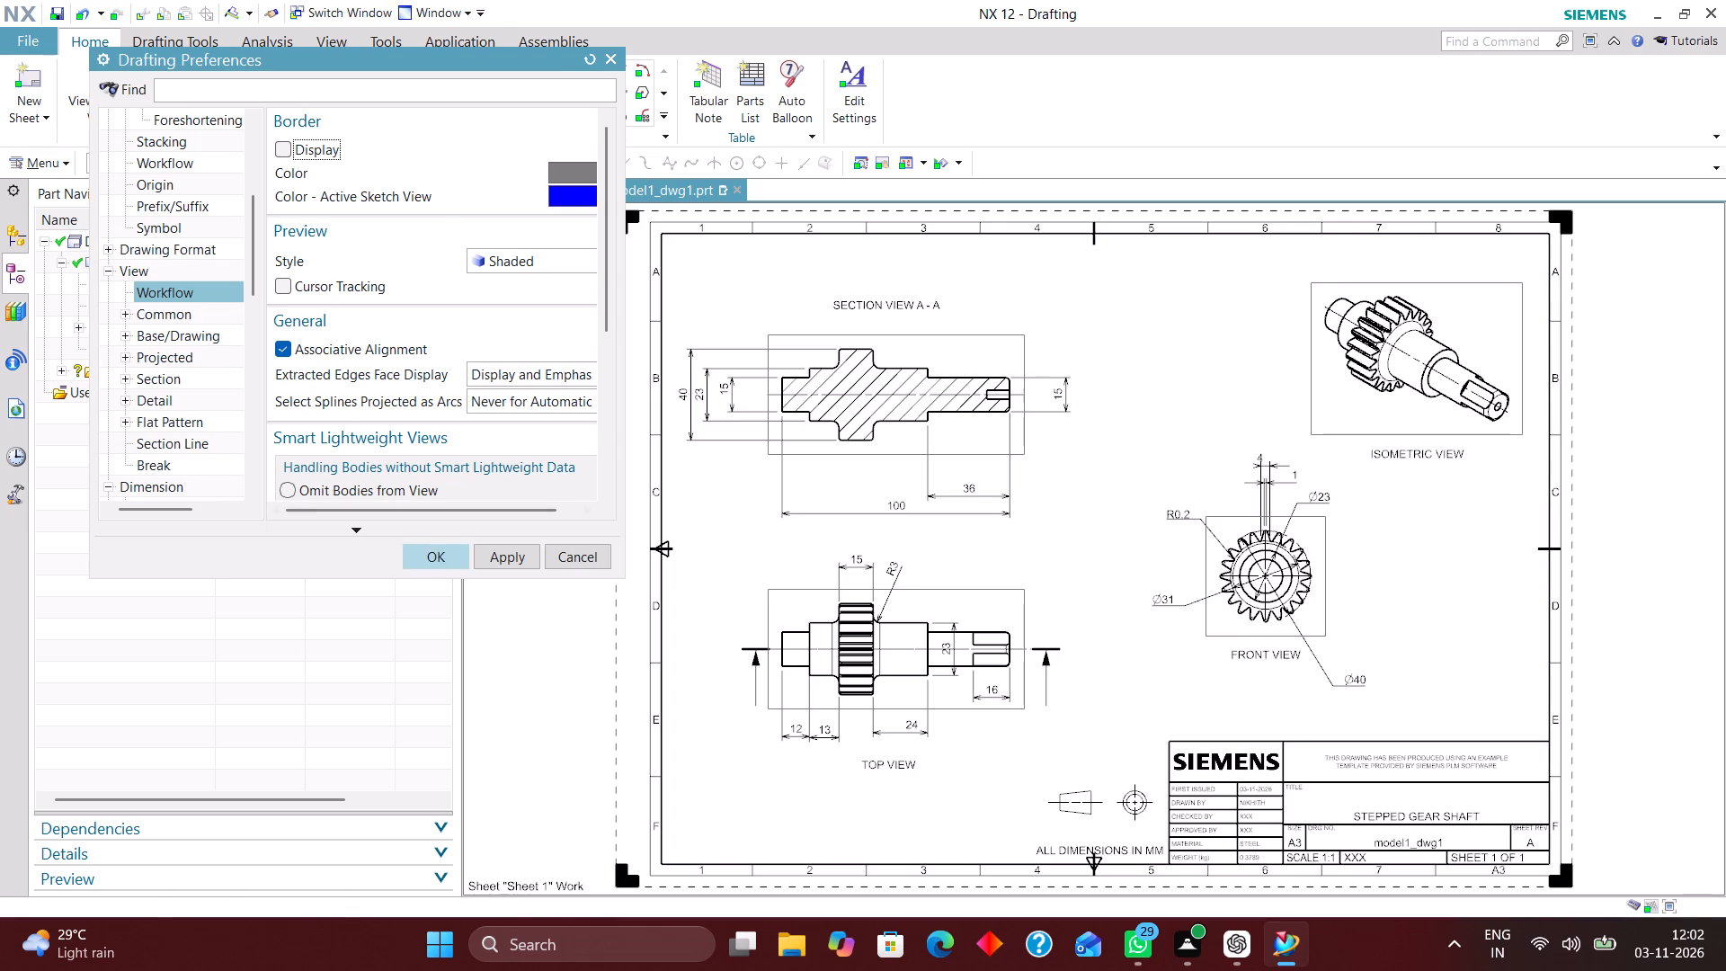
click(441, 551)
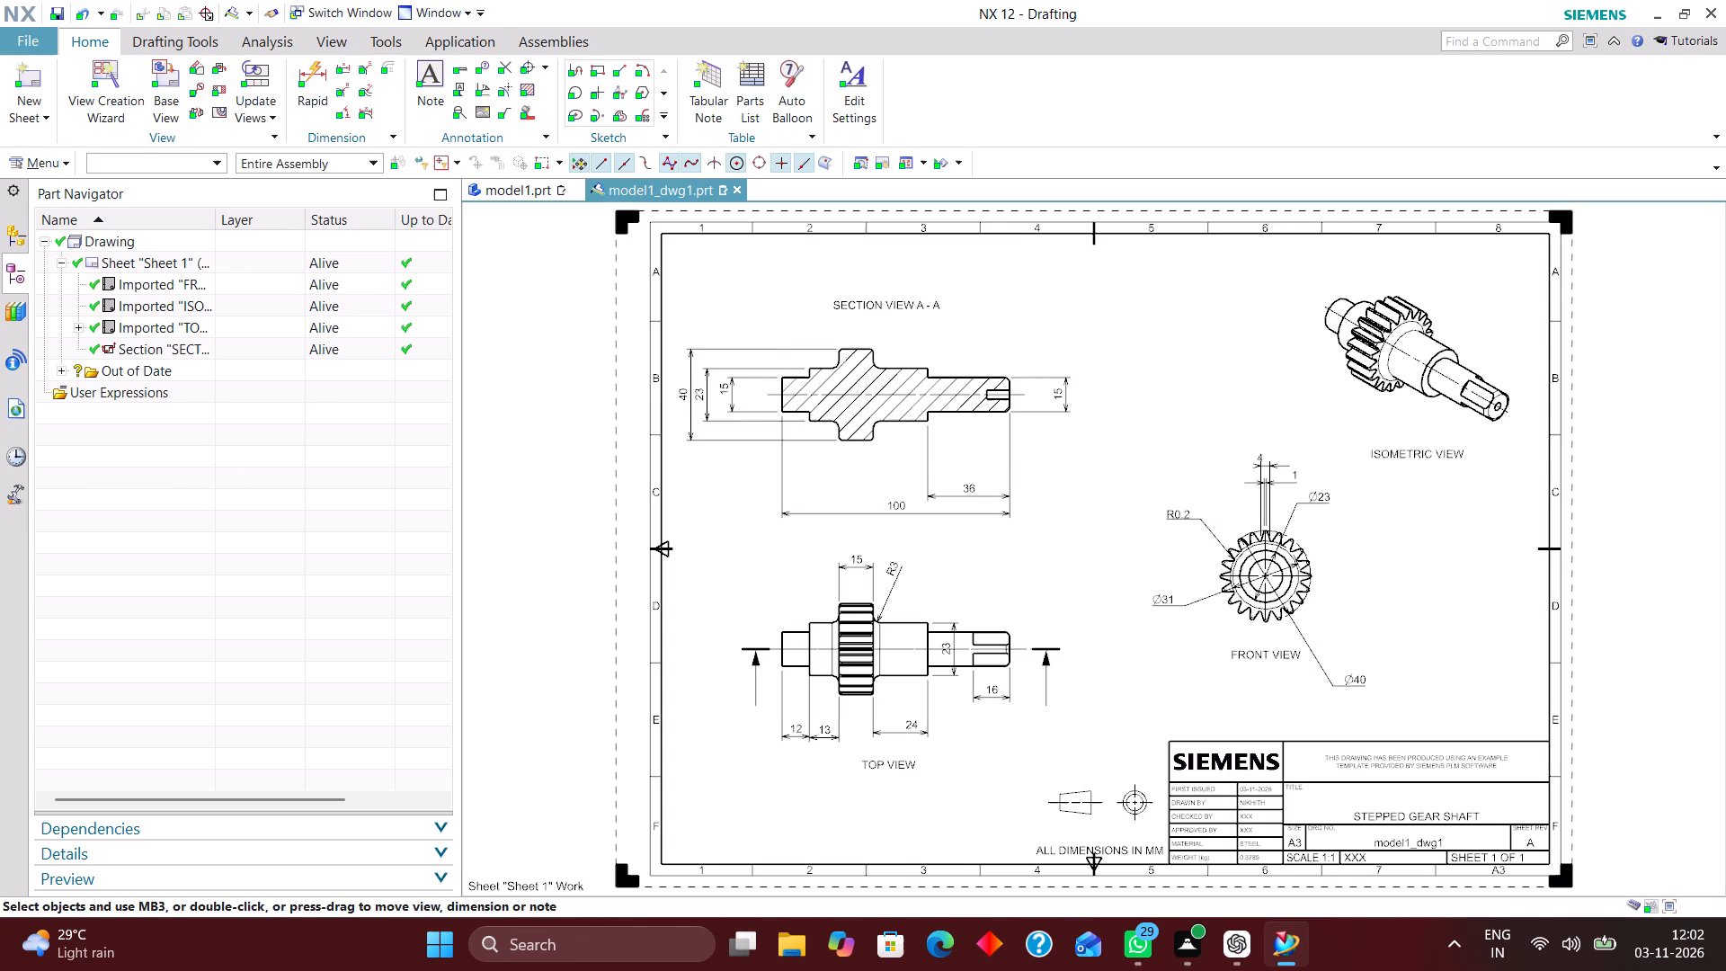
For ISOMETRIC VIEW, make all layers invisible, then make only layers 2, 223, 224, 225, 226 and 256 visible.
click(63, 167)
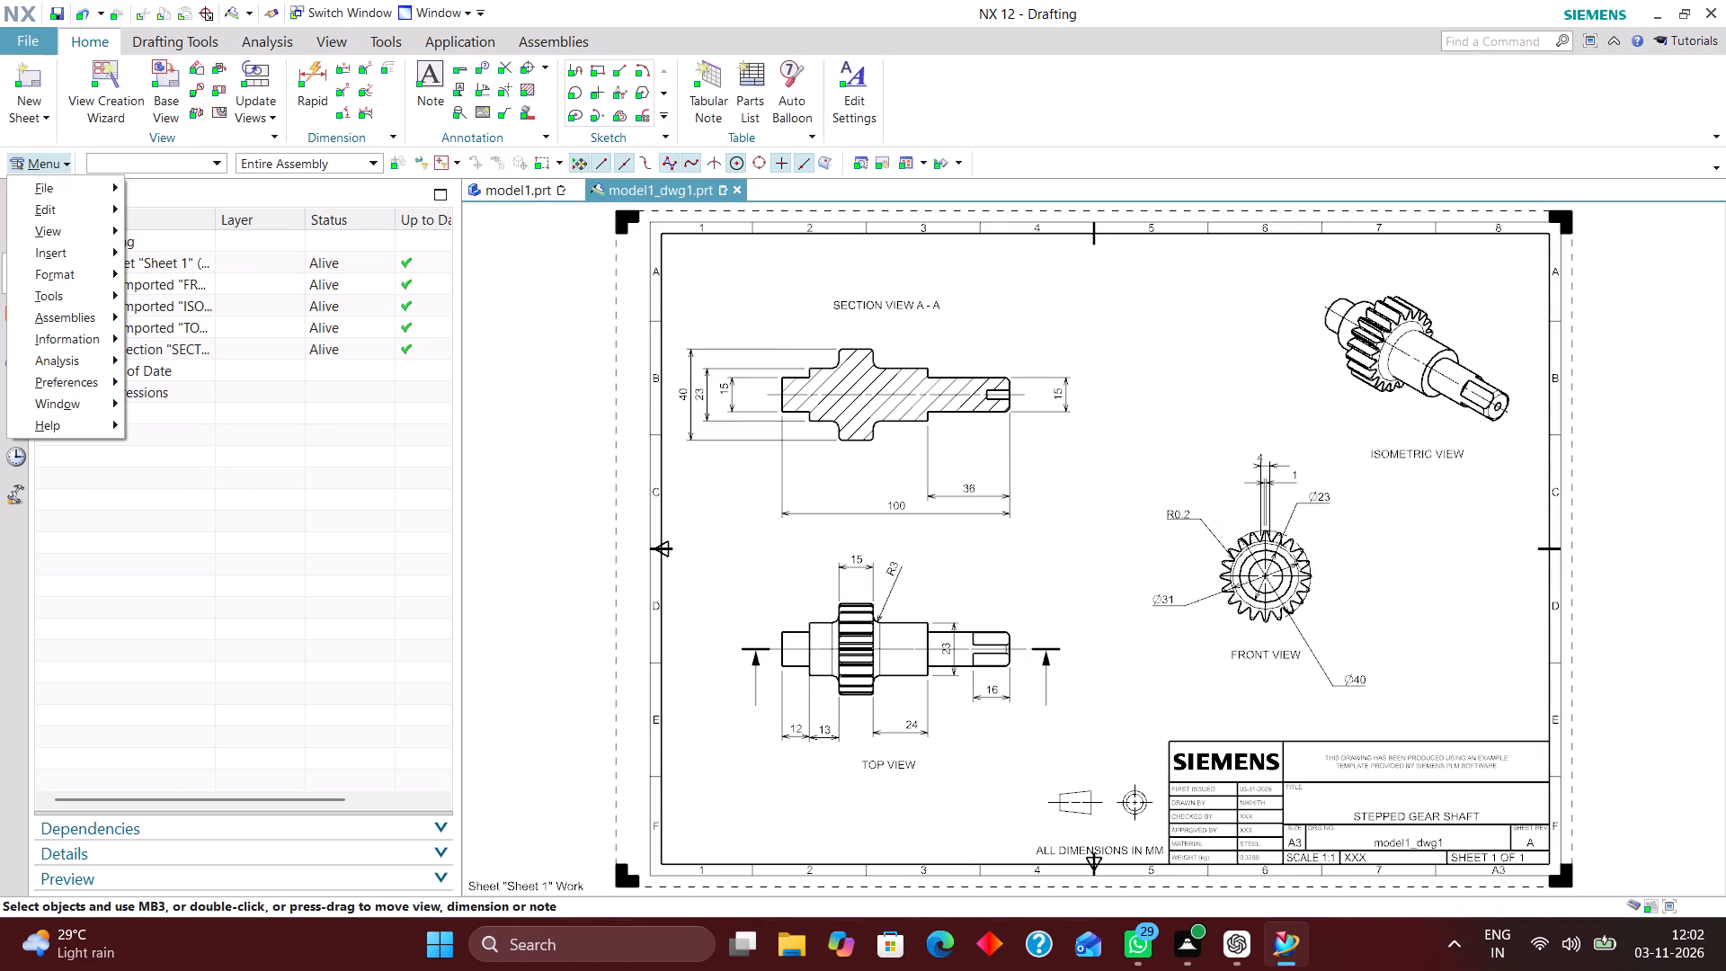
click(84, 271)
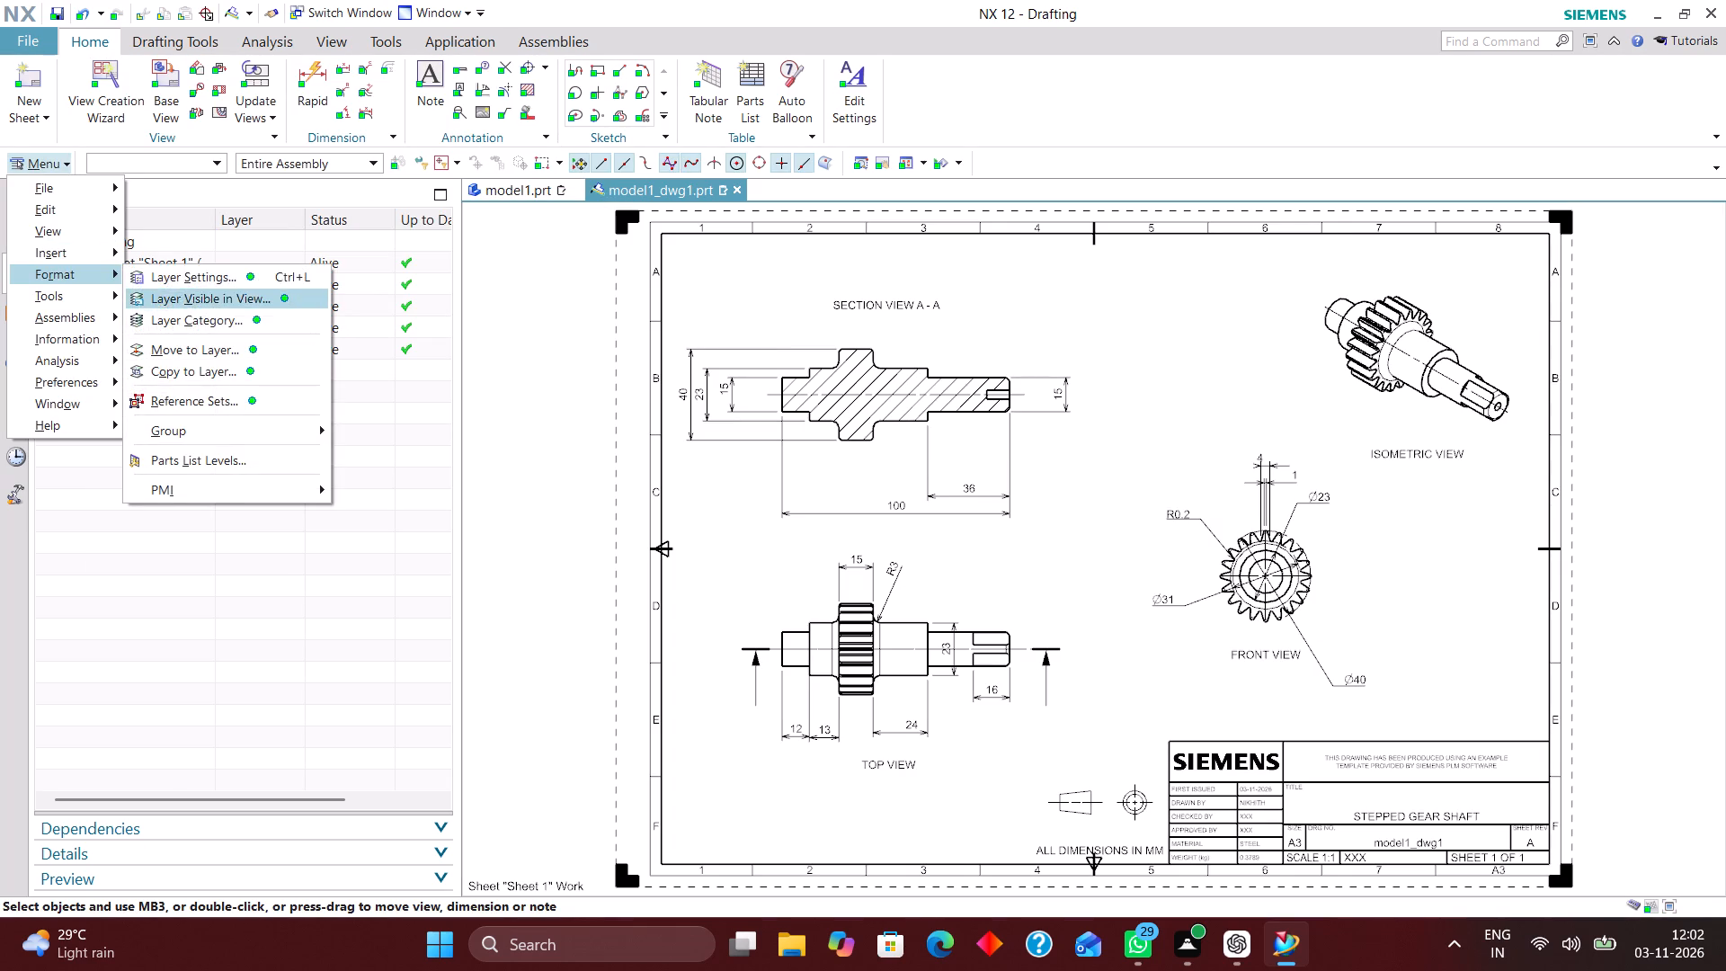
click(208, 293)
click(185, 109)
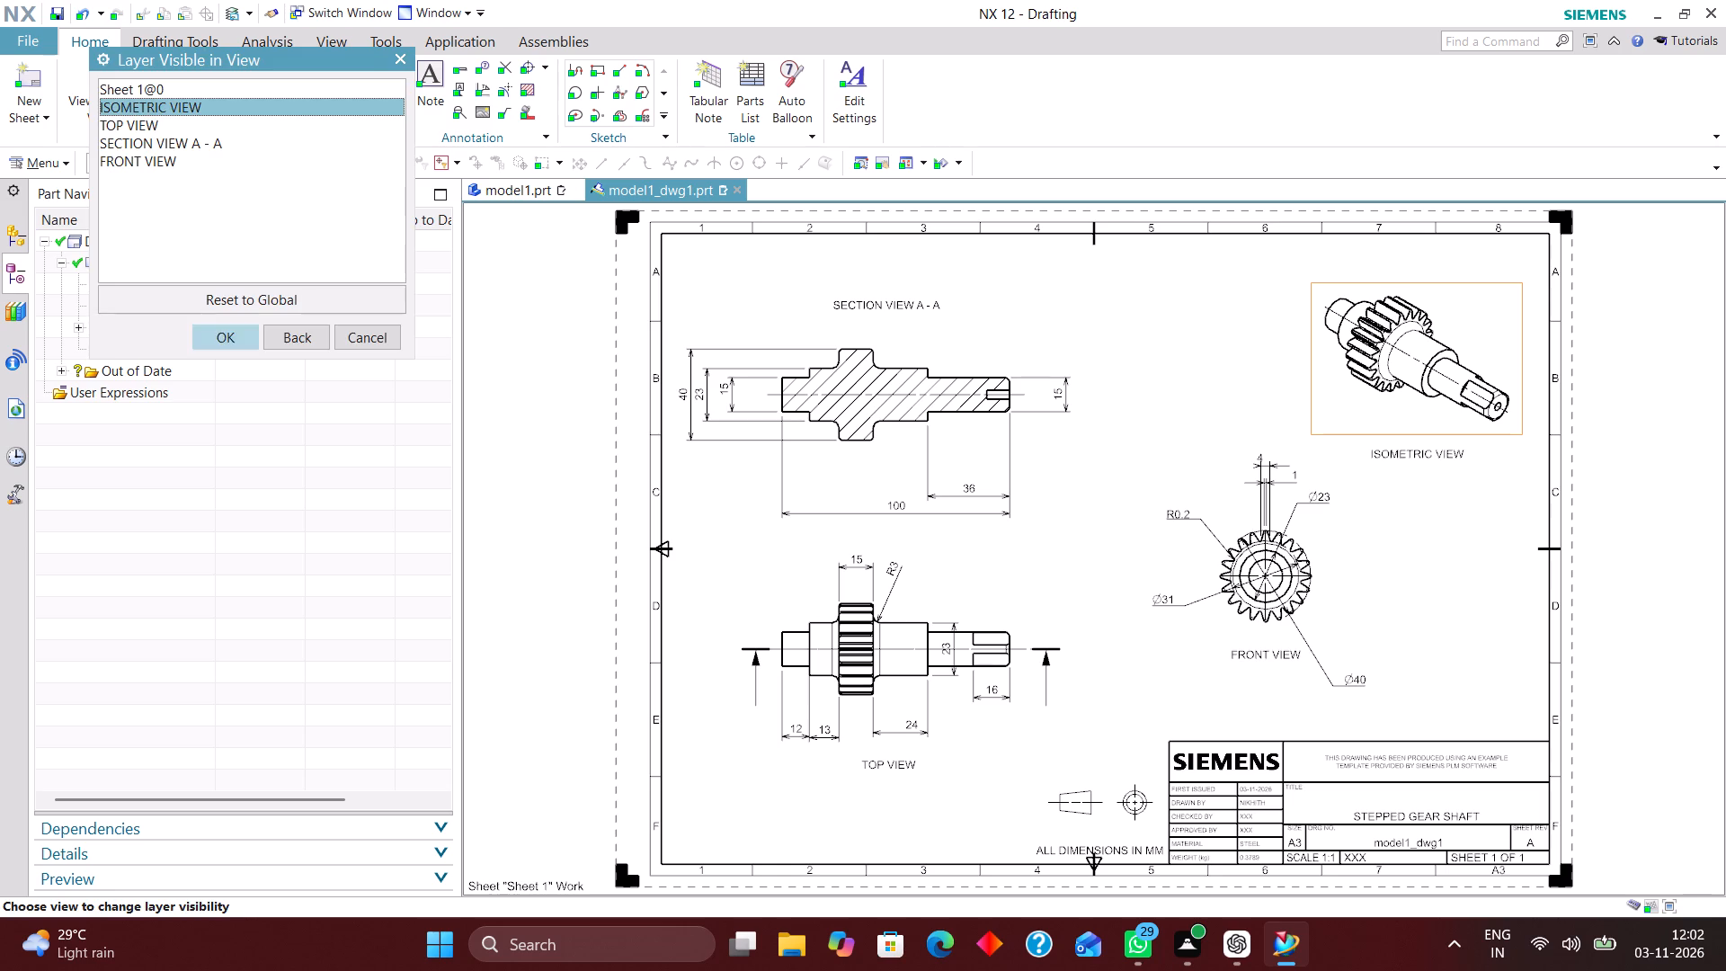
click(227, 342)
click(108, 188)
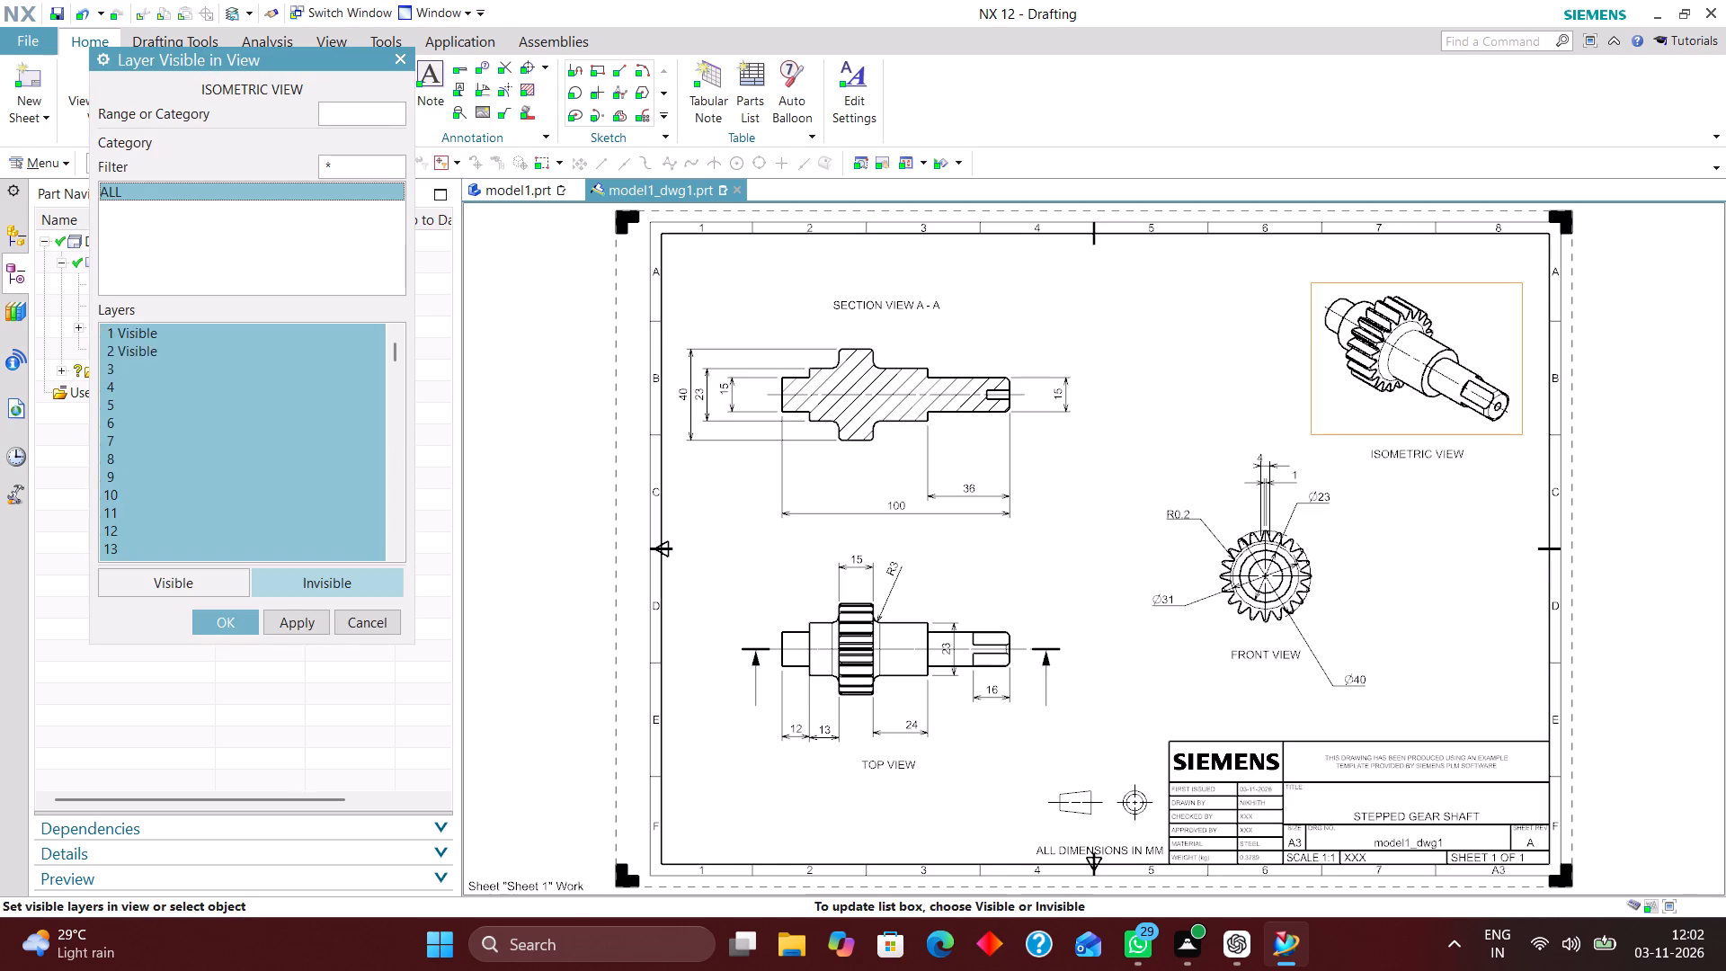
click(344, 583)
click(360, 116)
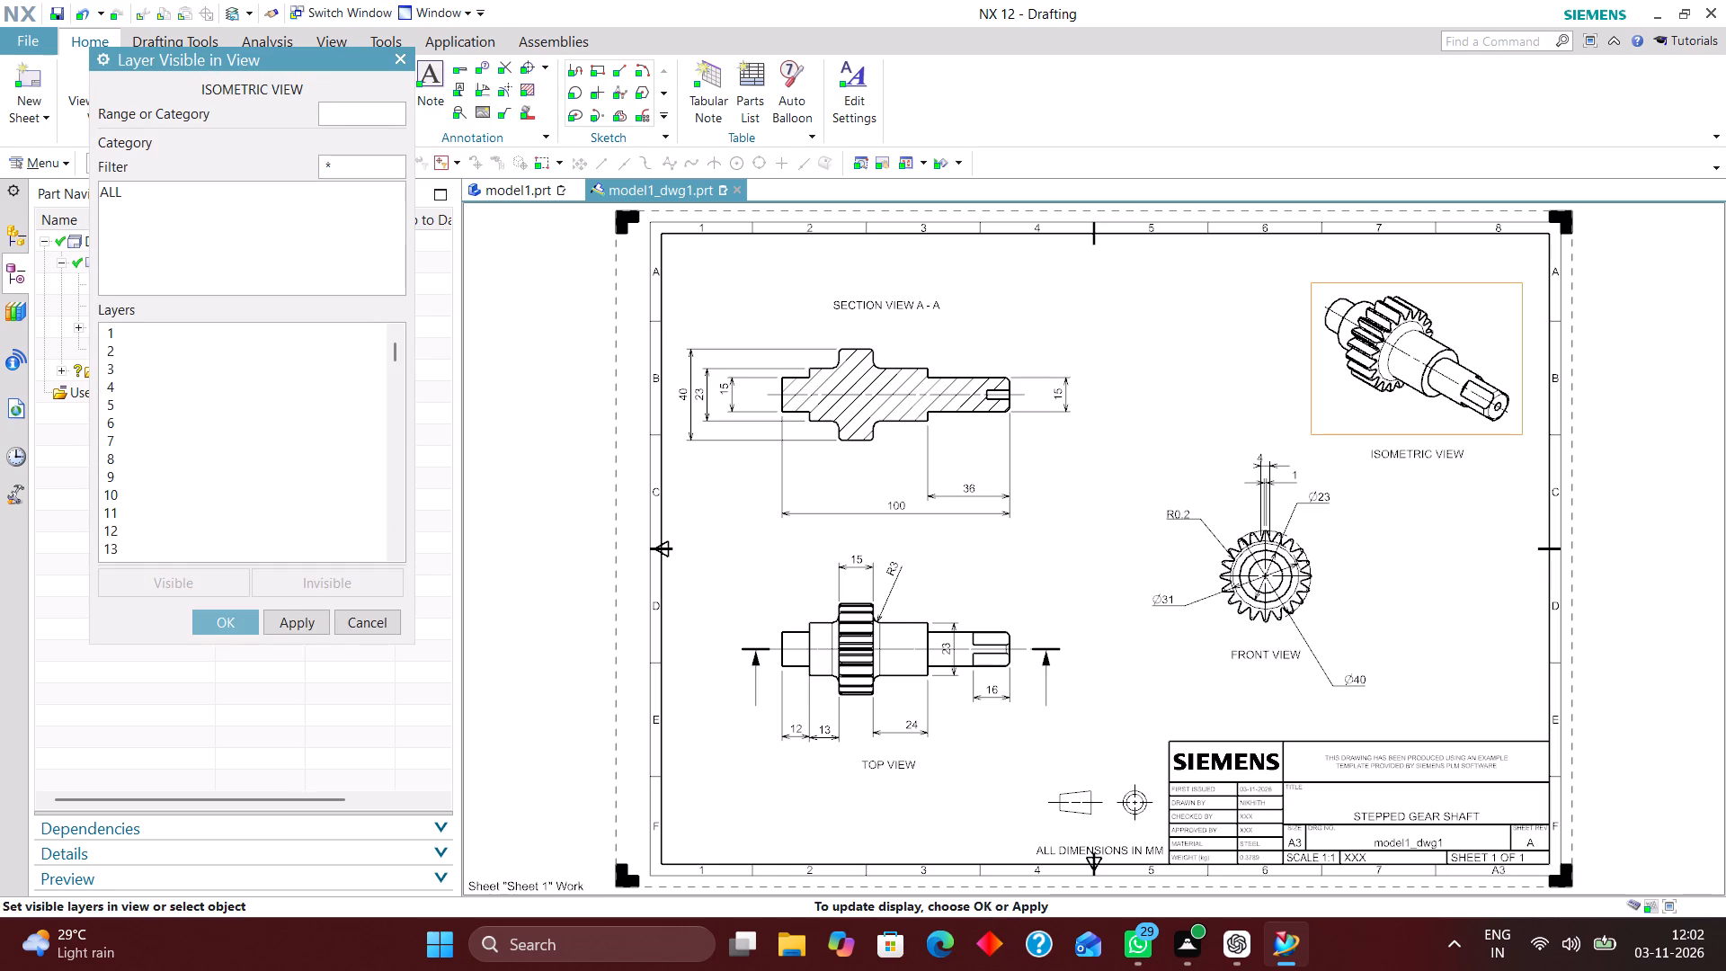
key(2)
key(Return)
text(223)
key(Return)
text(224)
key(Return)
text(225)
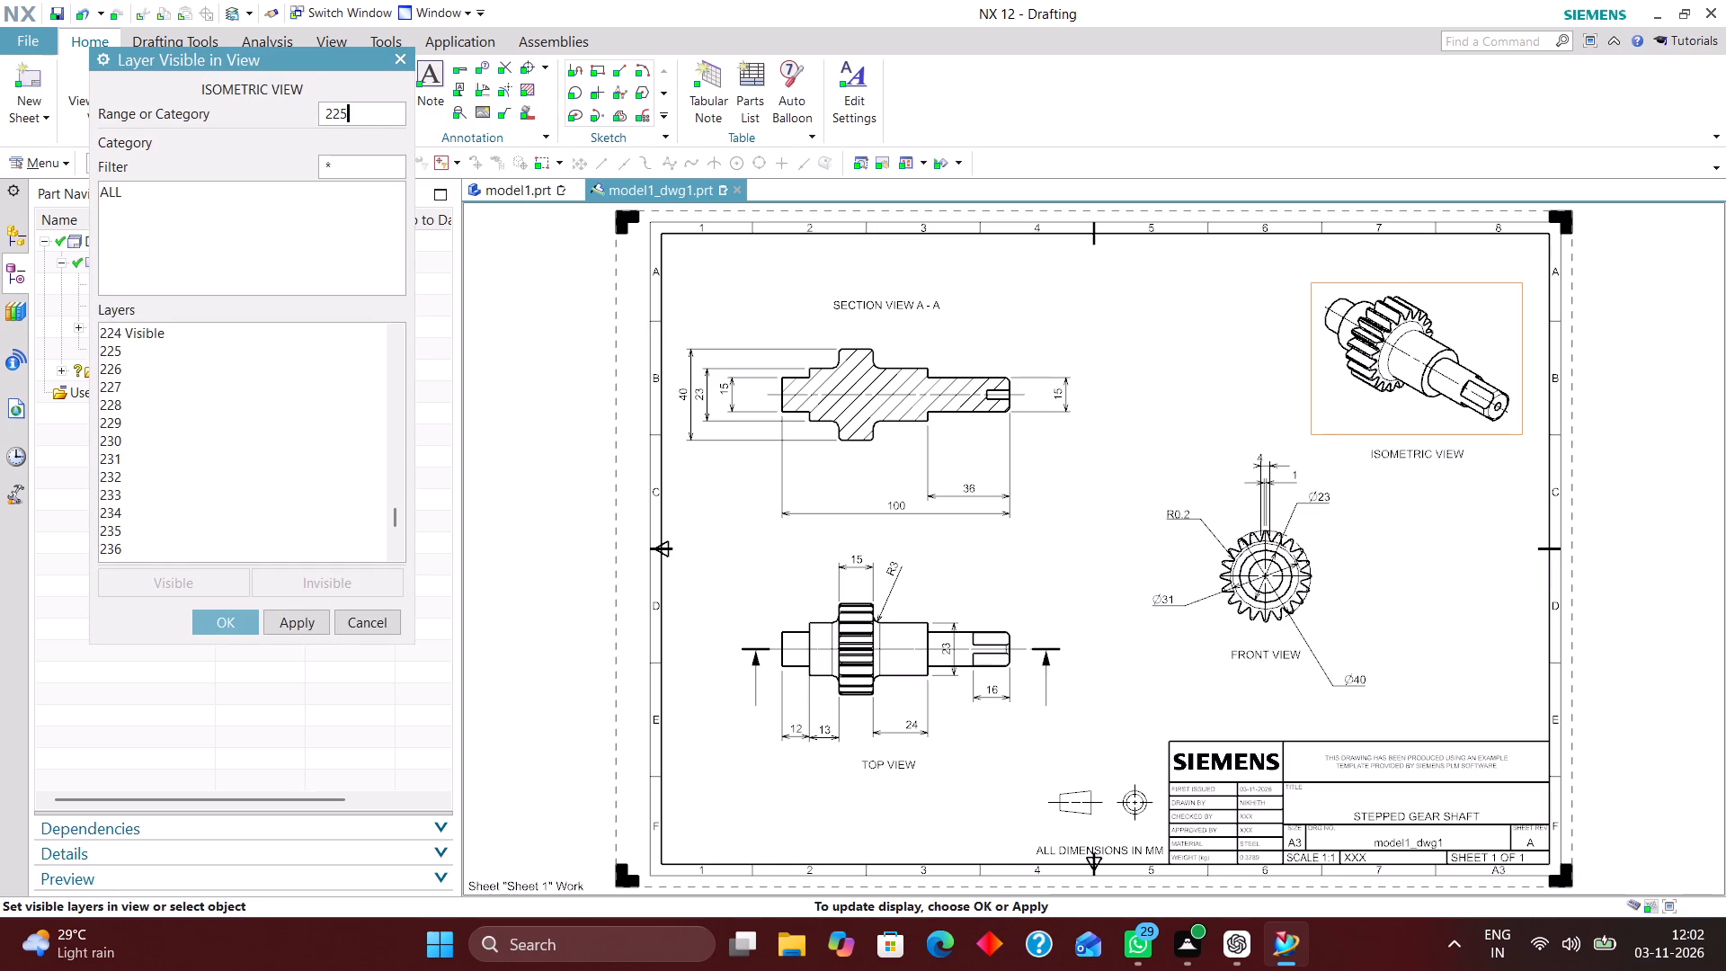
key(Return)
text(226)
key(Return)
key(2)
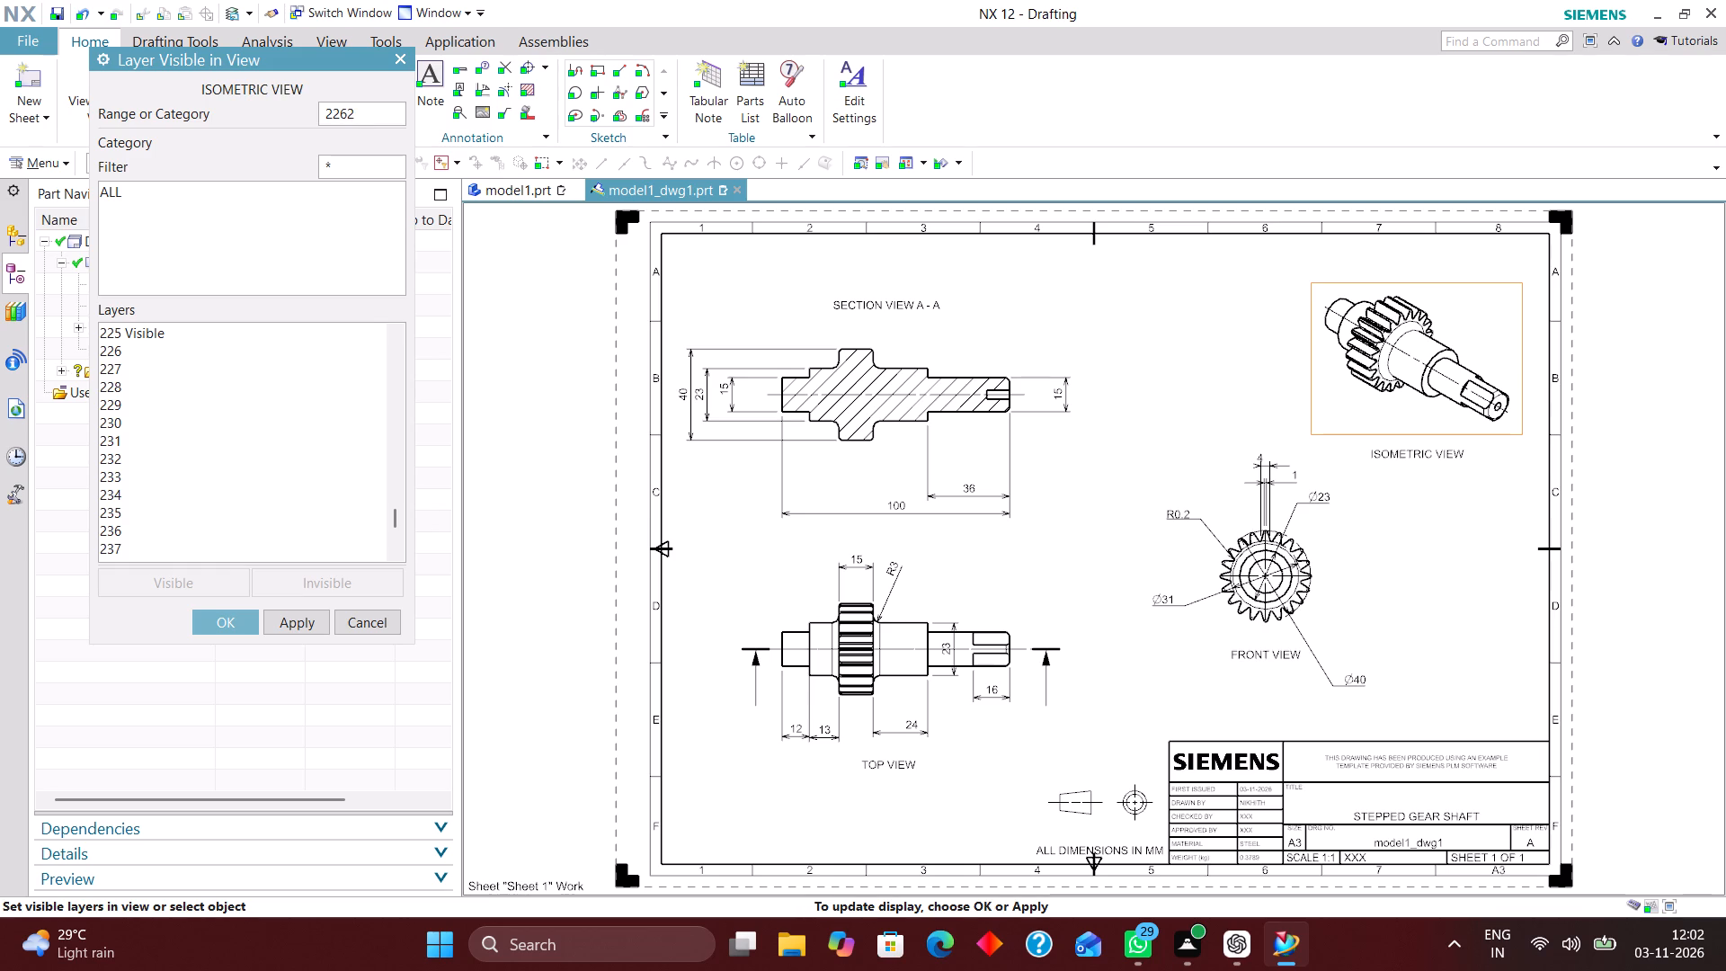
key(BackSpace)
key(Return)
text(25)
key(6)
key(Return)
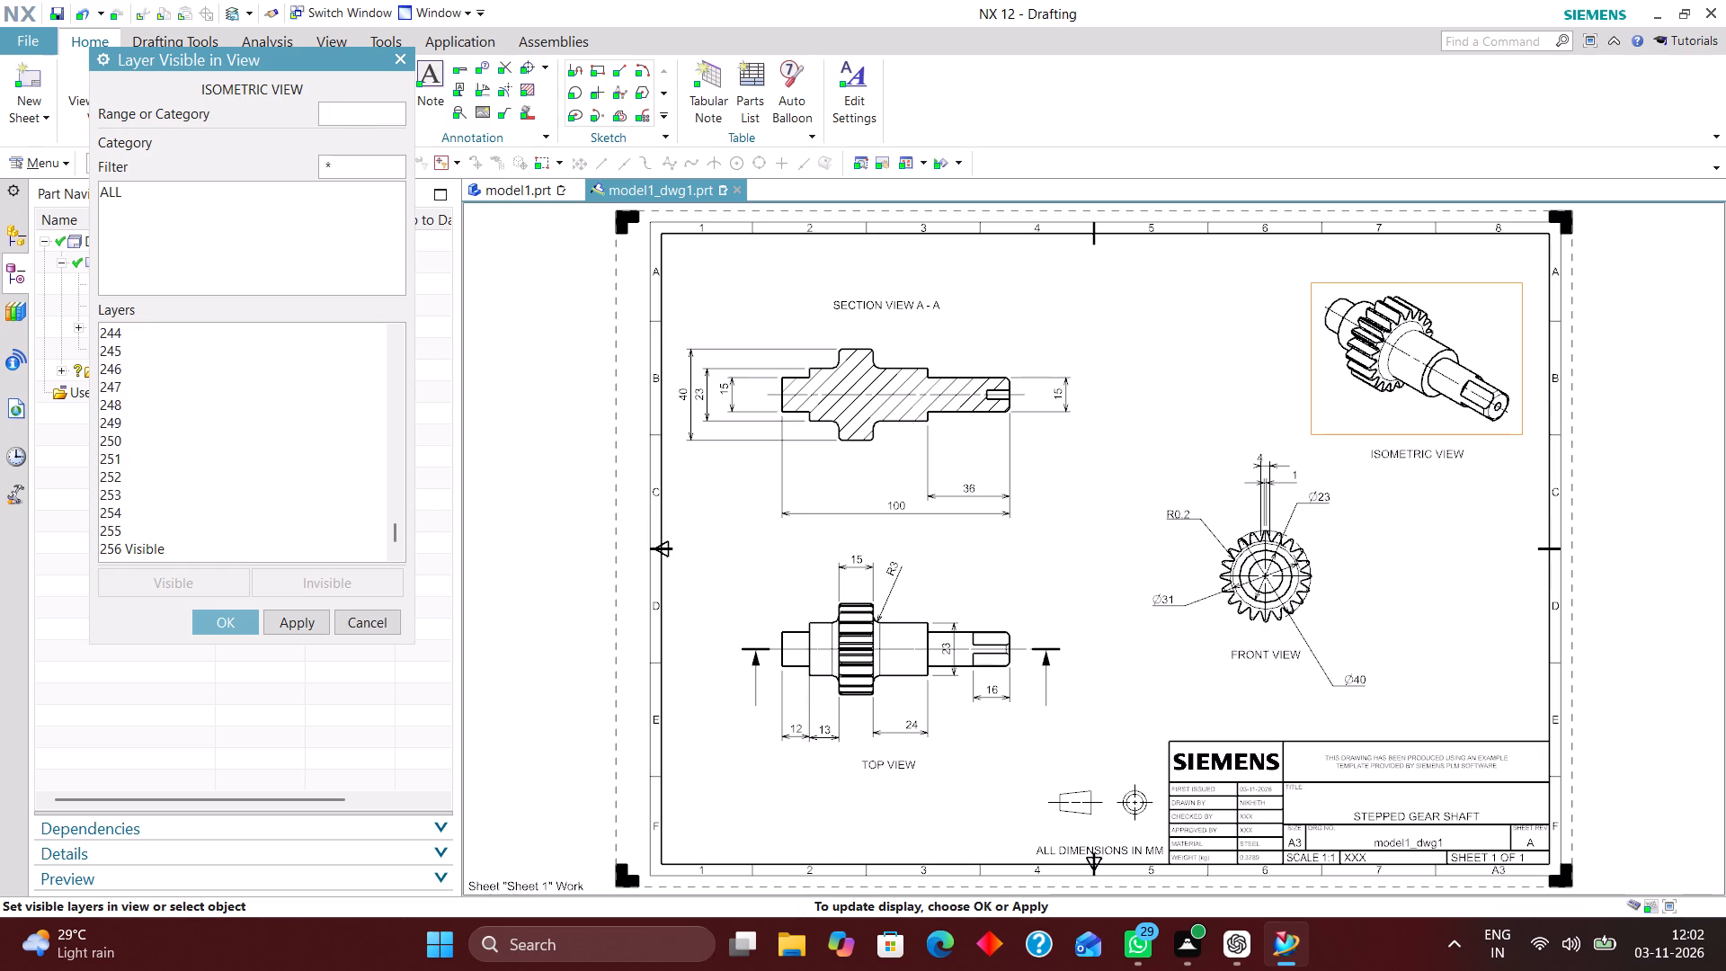
click(229, 622)
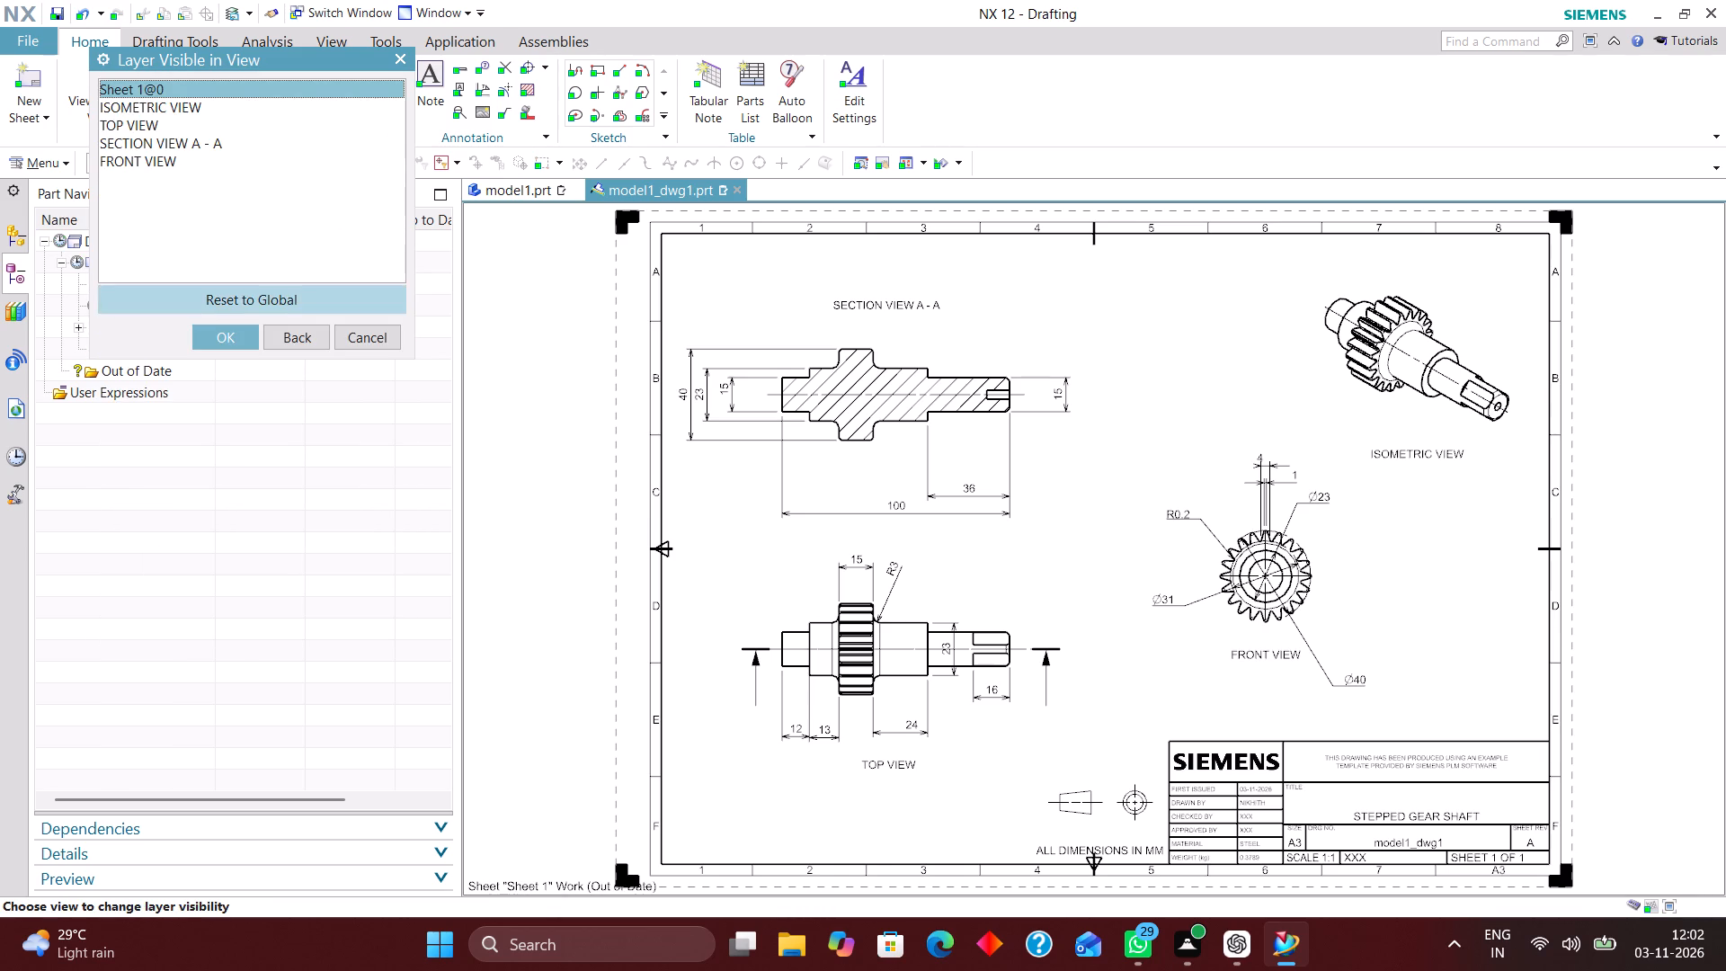
For TOP VIEW, make all layers invisible, then make only layers 2, 223, 224, 225, 226 and 256 visible.
click(169, 123)
click(227, 339)
click(113, 200)
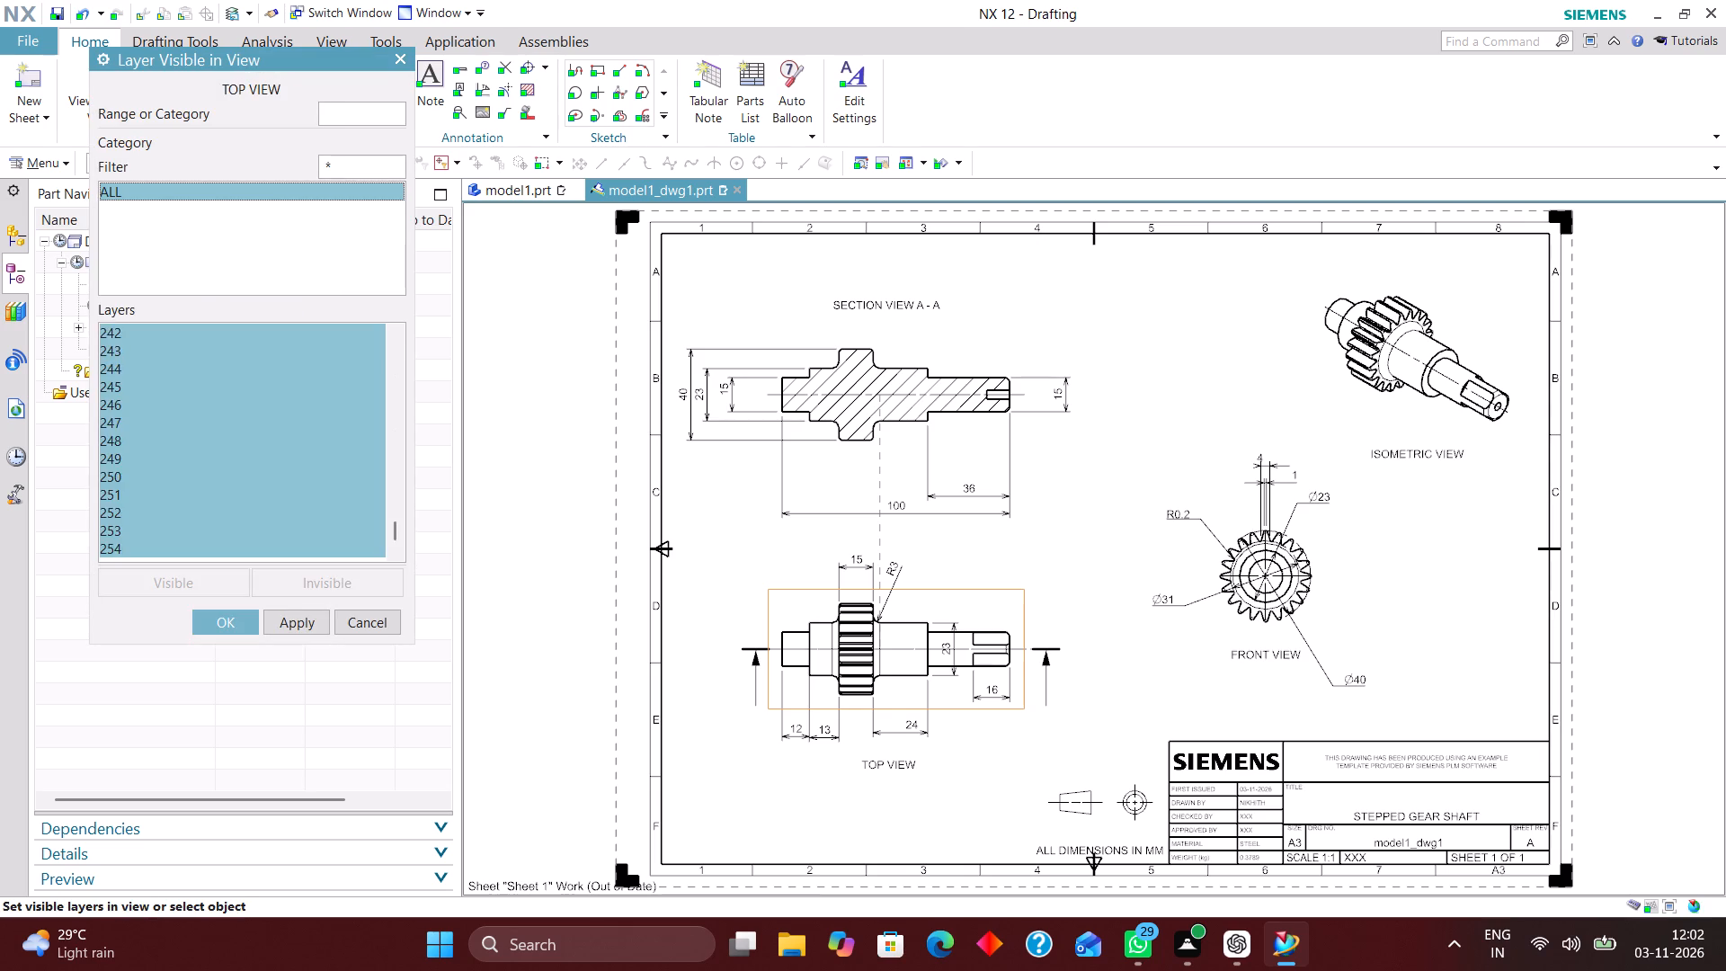
click(360, 581)
click(379, 115)
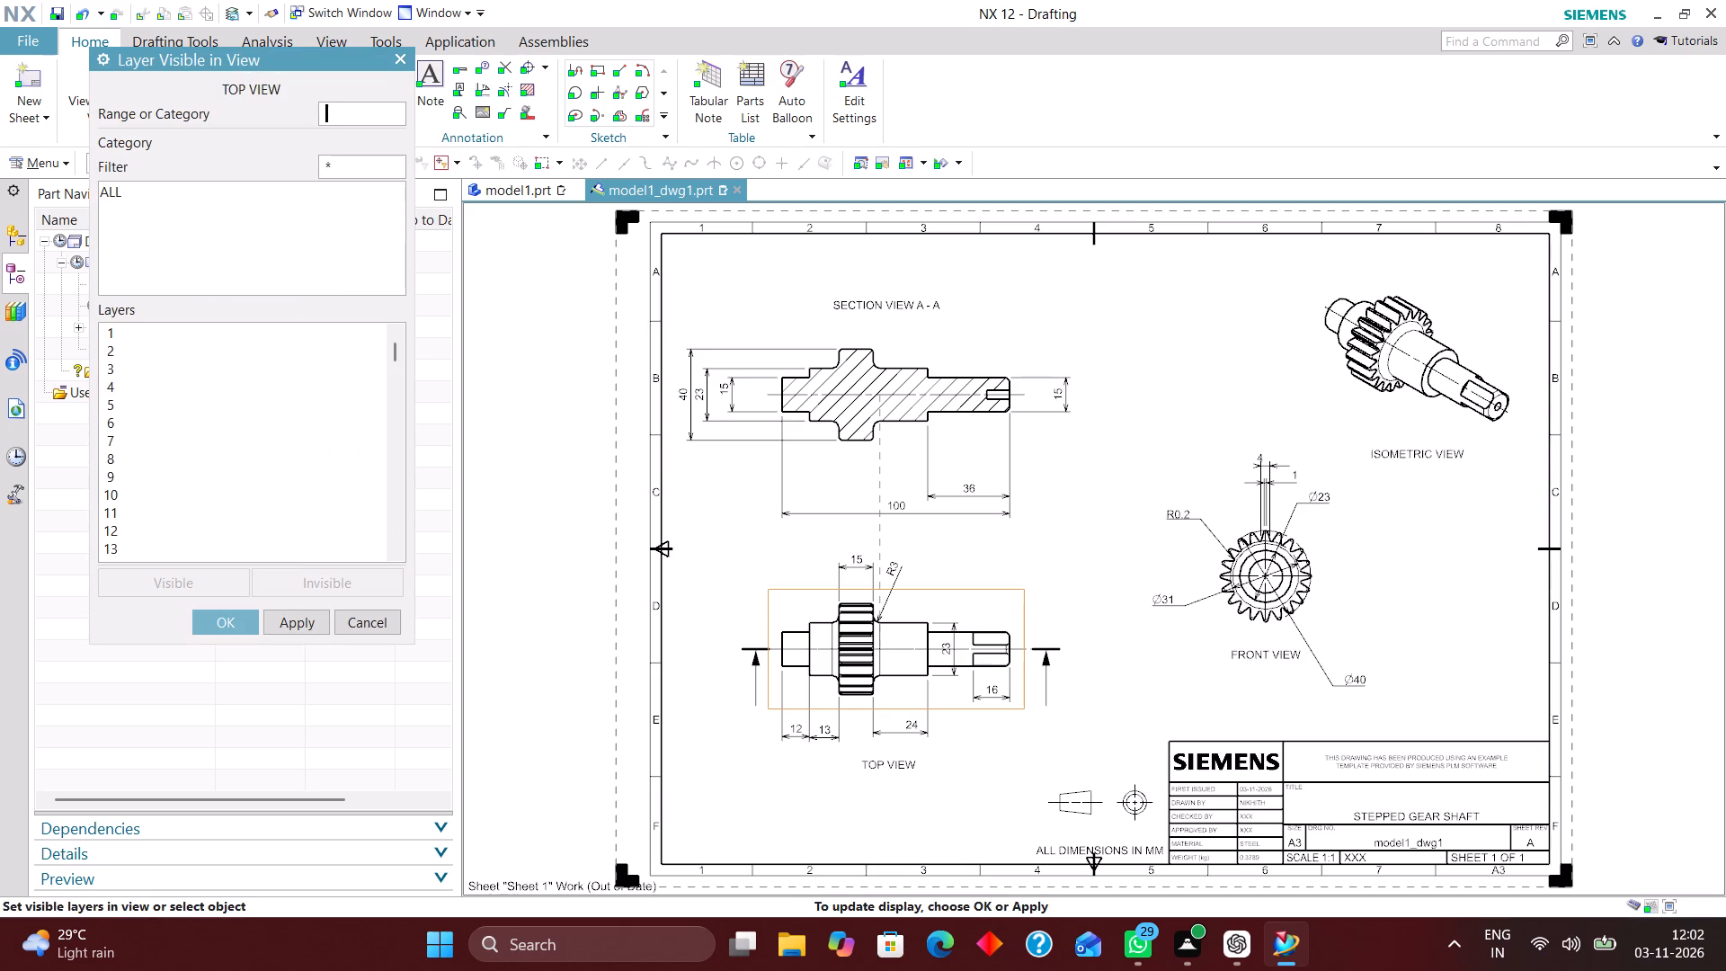
key(2)
key(Return)
text(223)
key(Return)
text(224)
key(Return)
text(225)
key(Return)
text(226)
key(Return)
text(256)
key(Return)
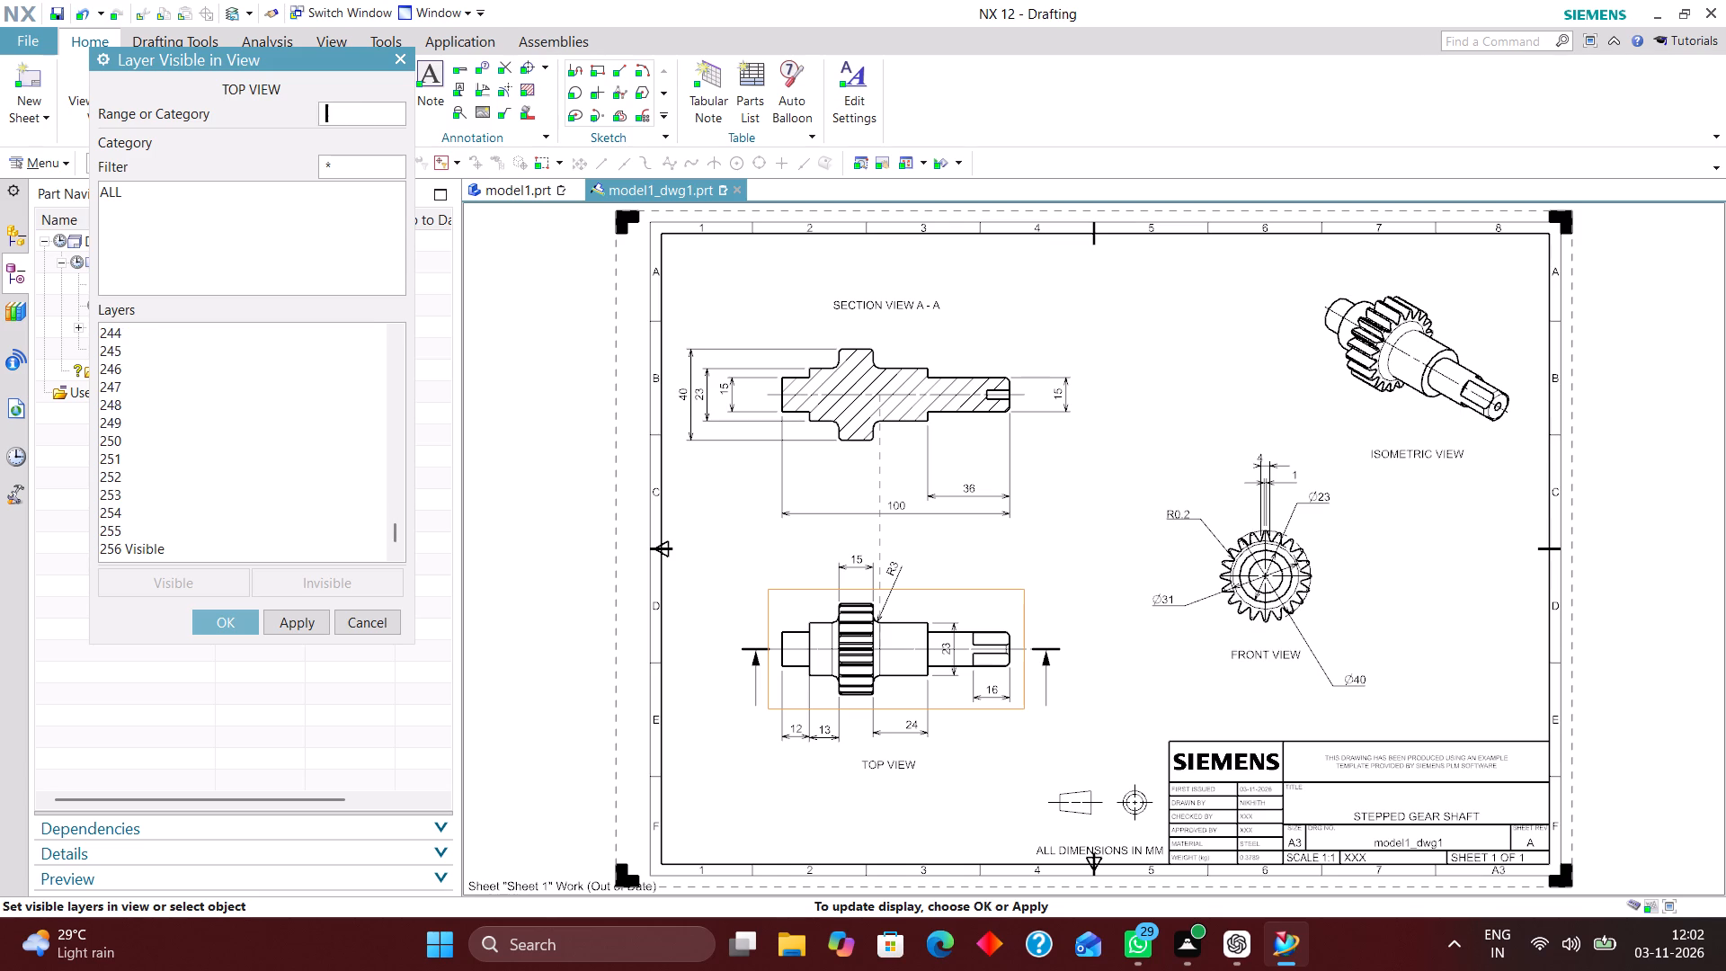
click(209, 615)
For SECTION VIEW A - A, make all layers invisible, then make only layers 2, 223, 224, 225, 226 and 256 visible.
click(129, 145)
click(242, 346)
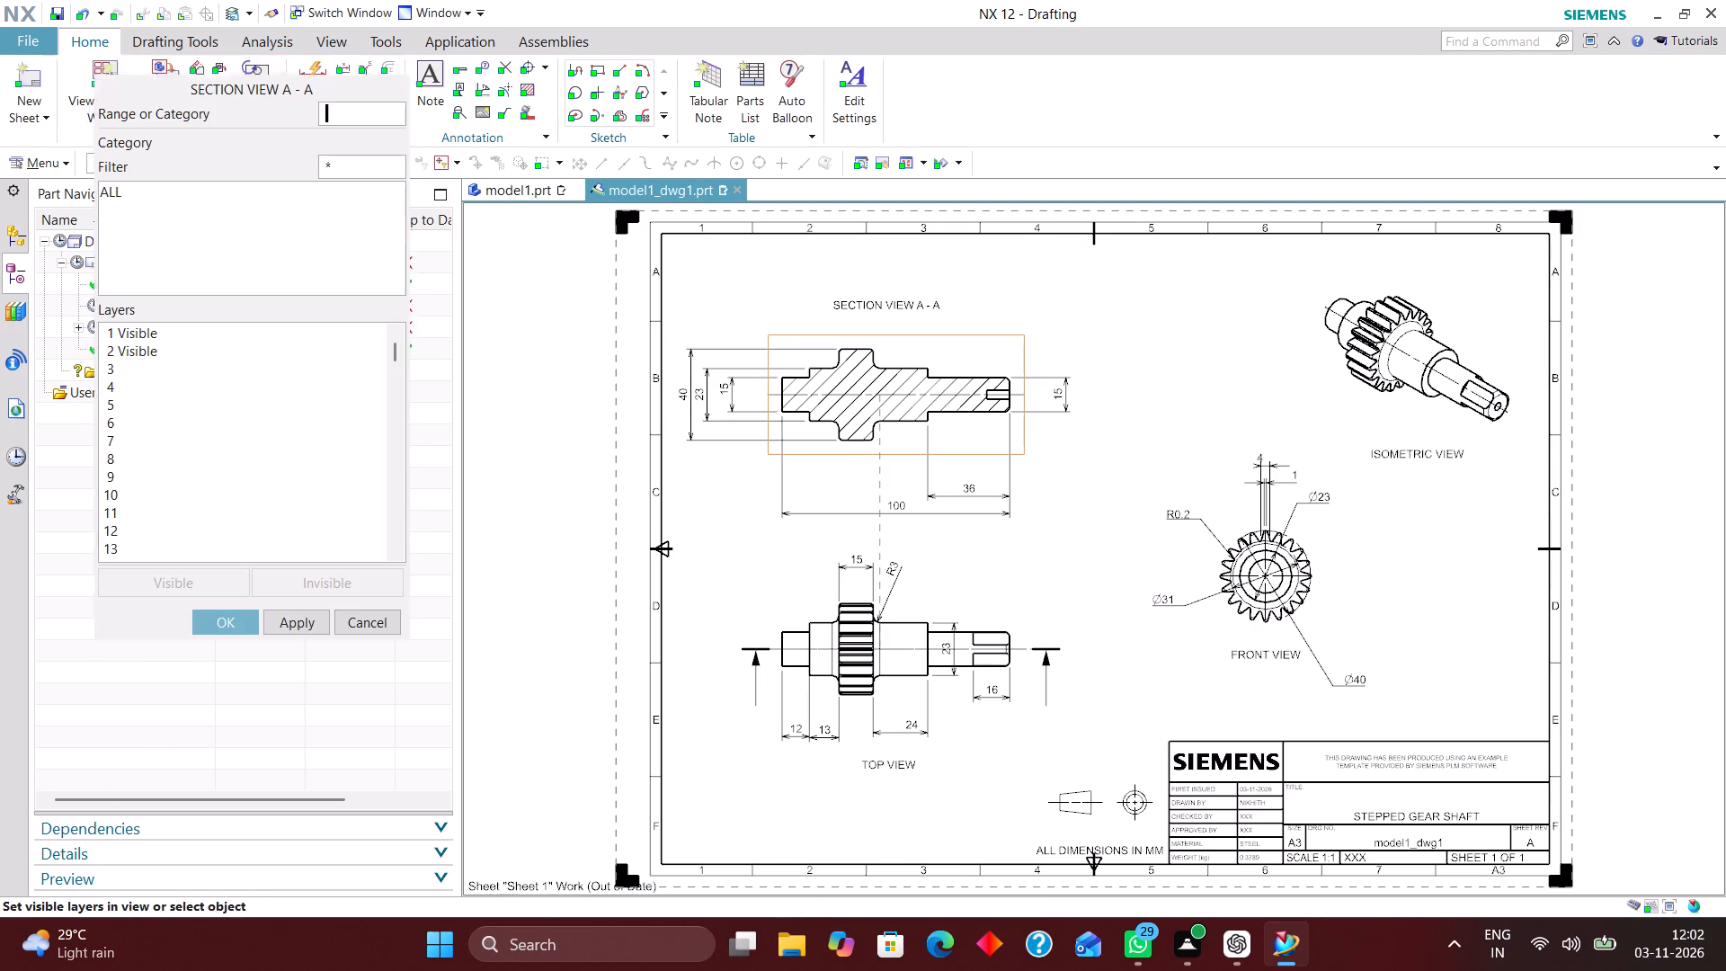
click(122, 199)
click(363, 585)
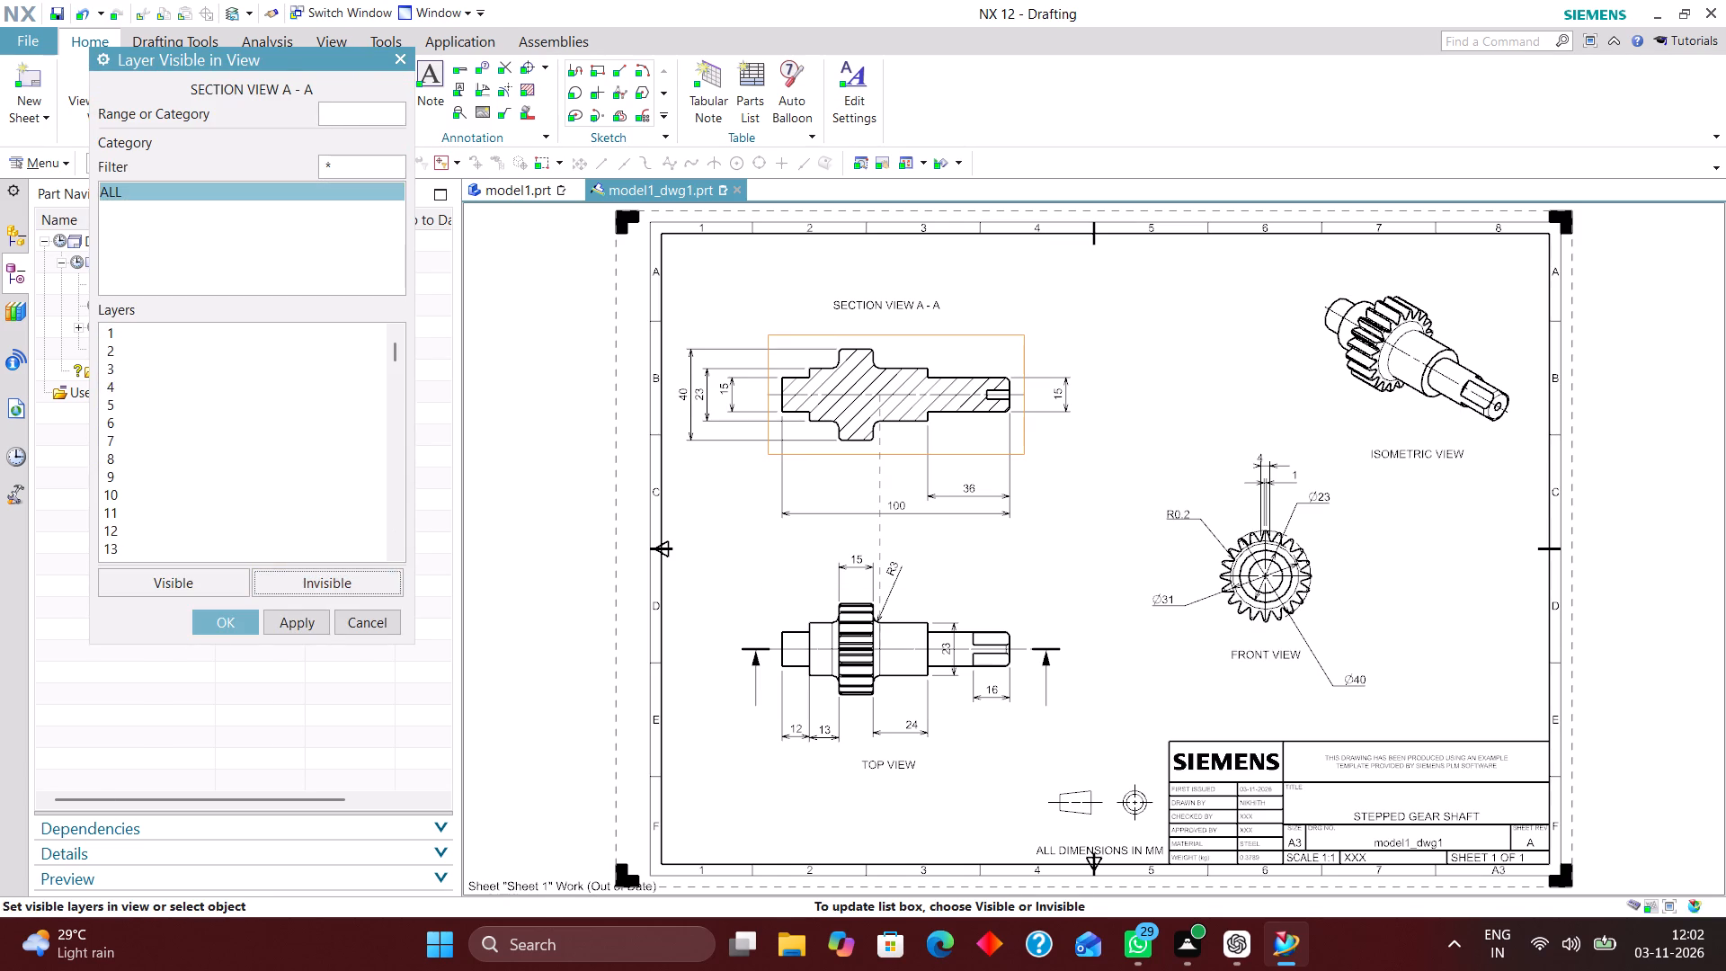
click(370, 116)
key(2)
key(Return)
text(223)
key(Return)
text(224)
key(Return)
text(225)
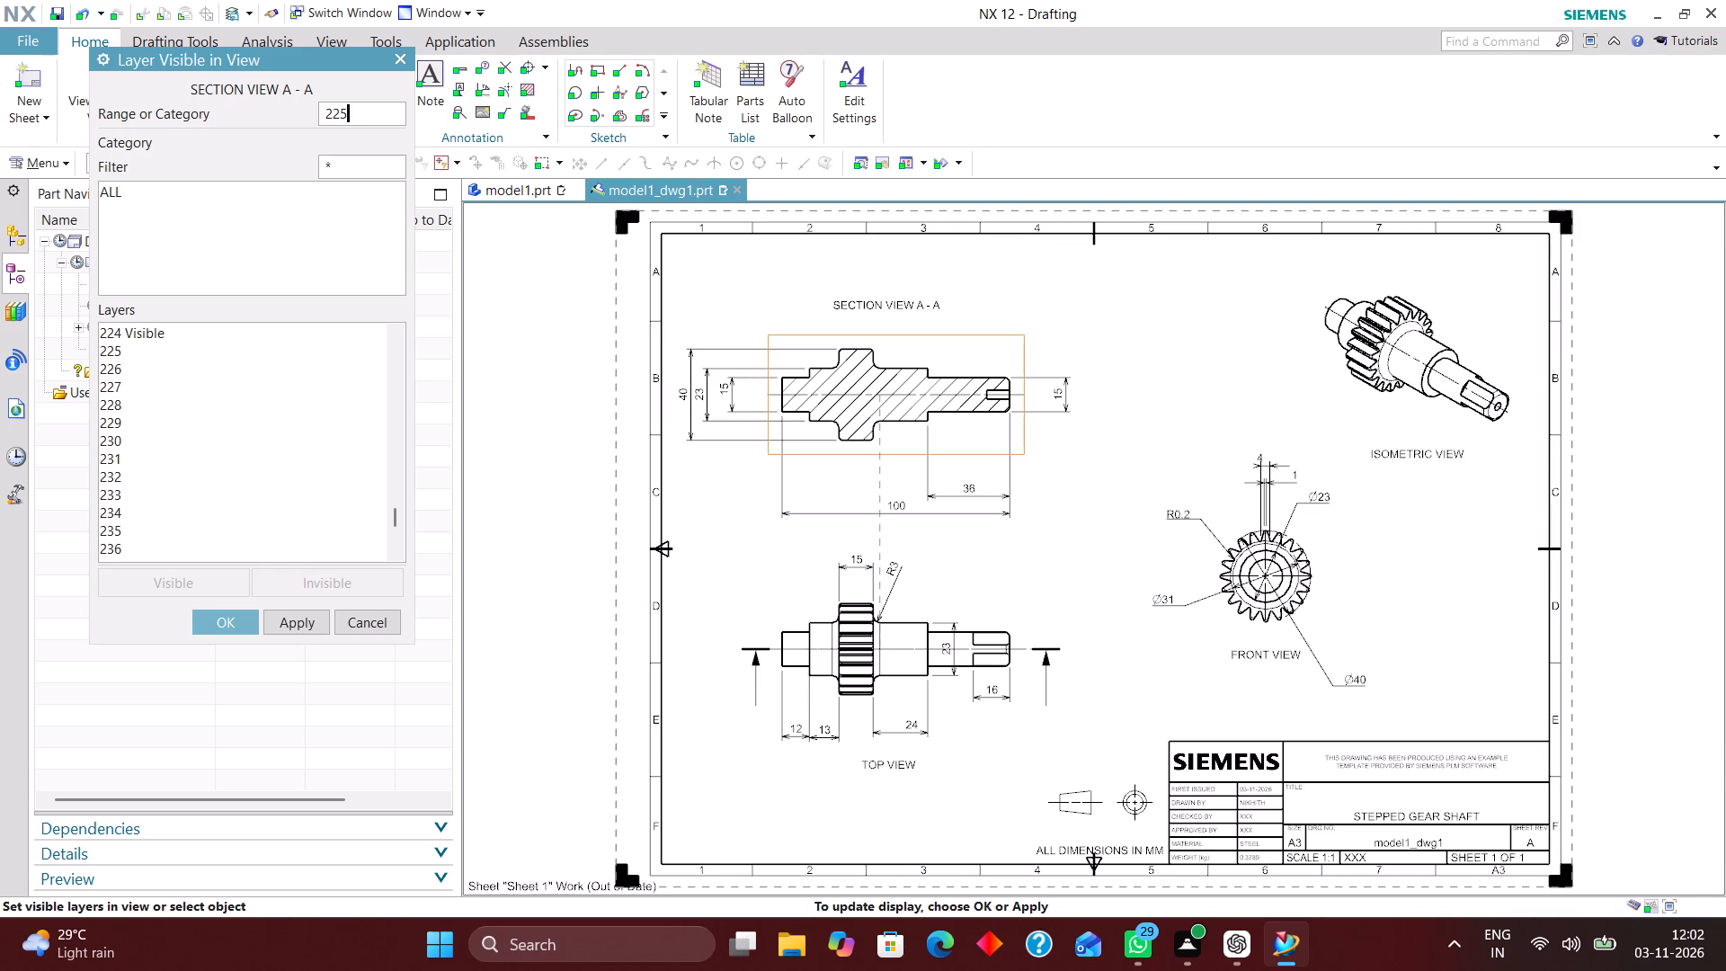
key(Return)
text(26)
key(BackSpace)
text(26+)
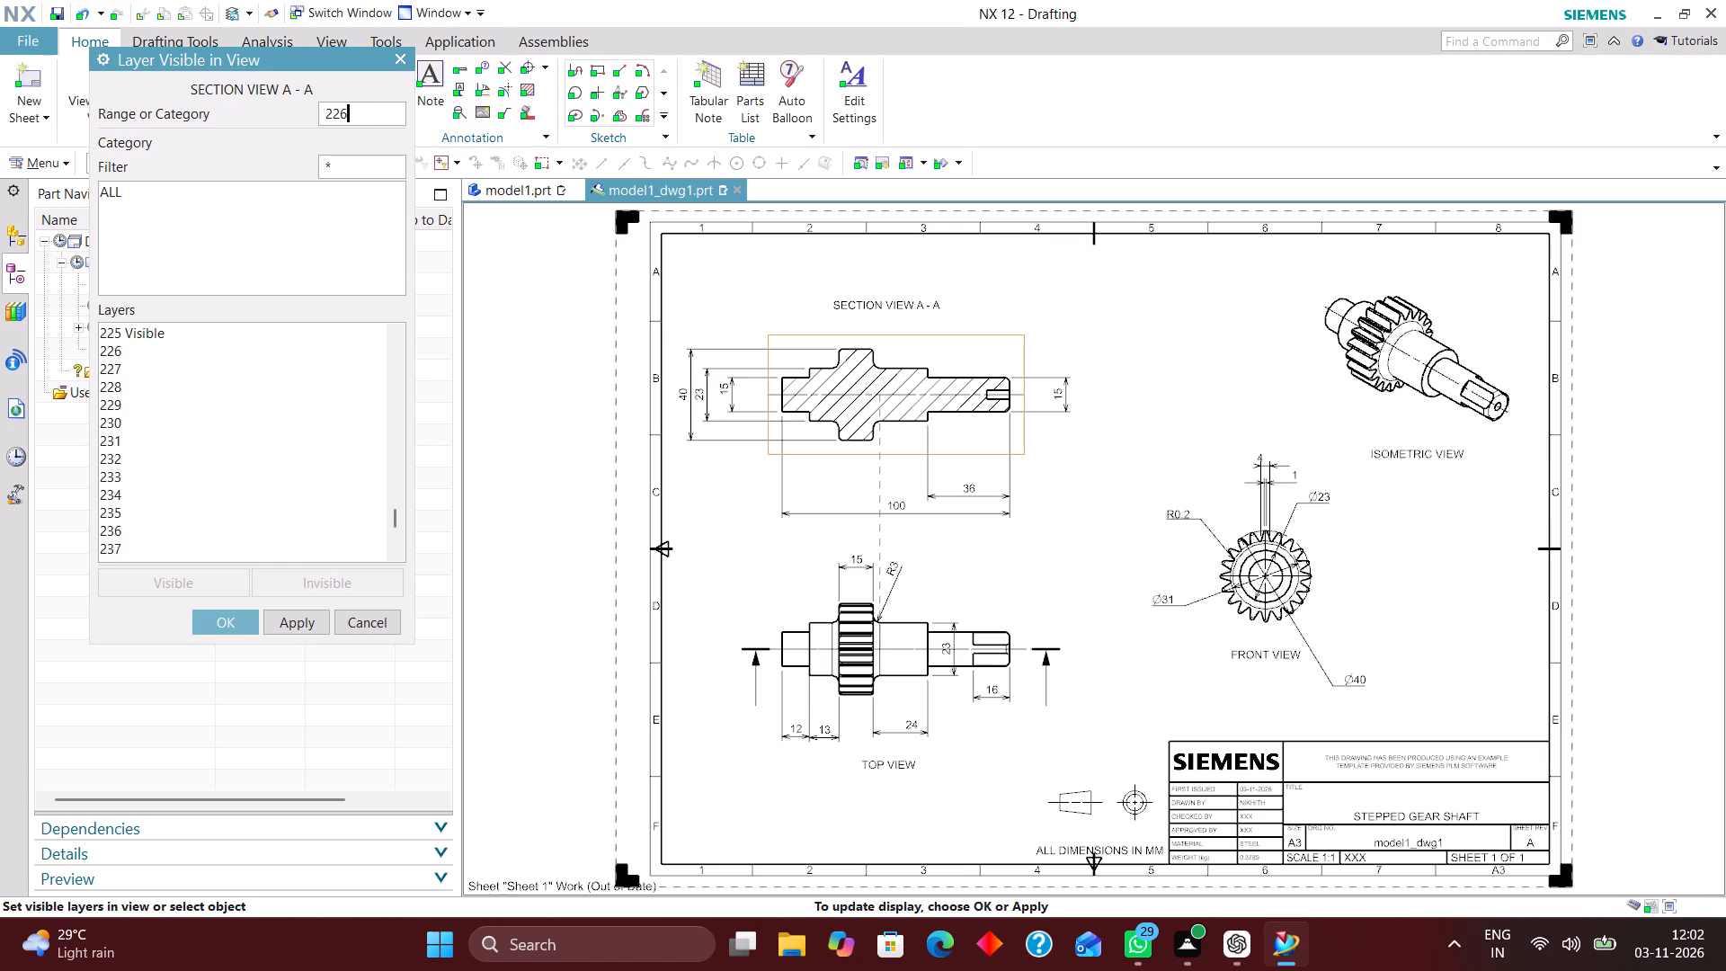
key(BackSpace)
key(Return)
text(256)
key(Return)
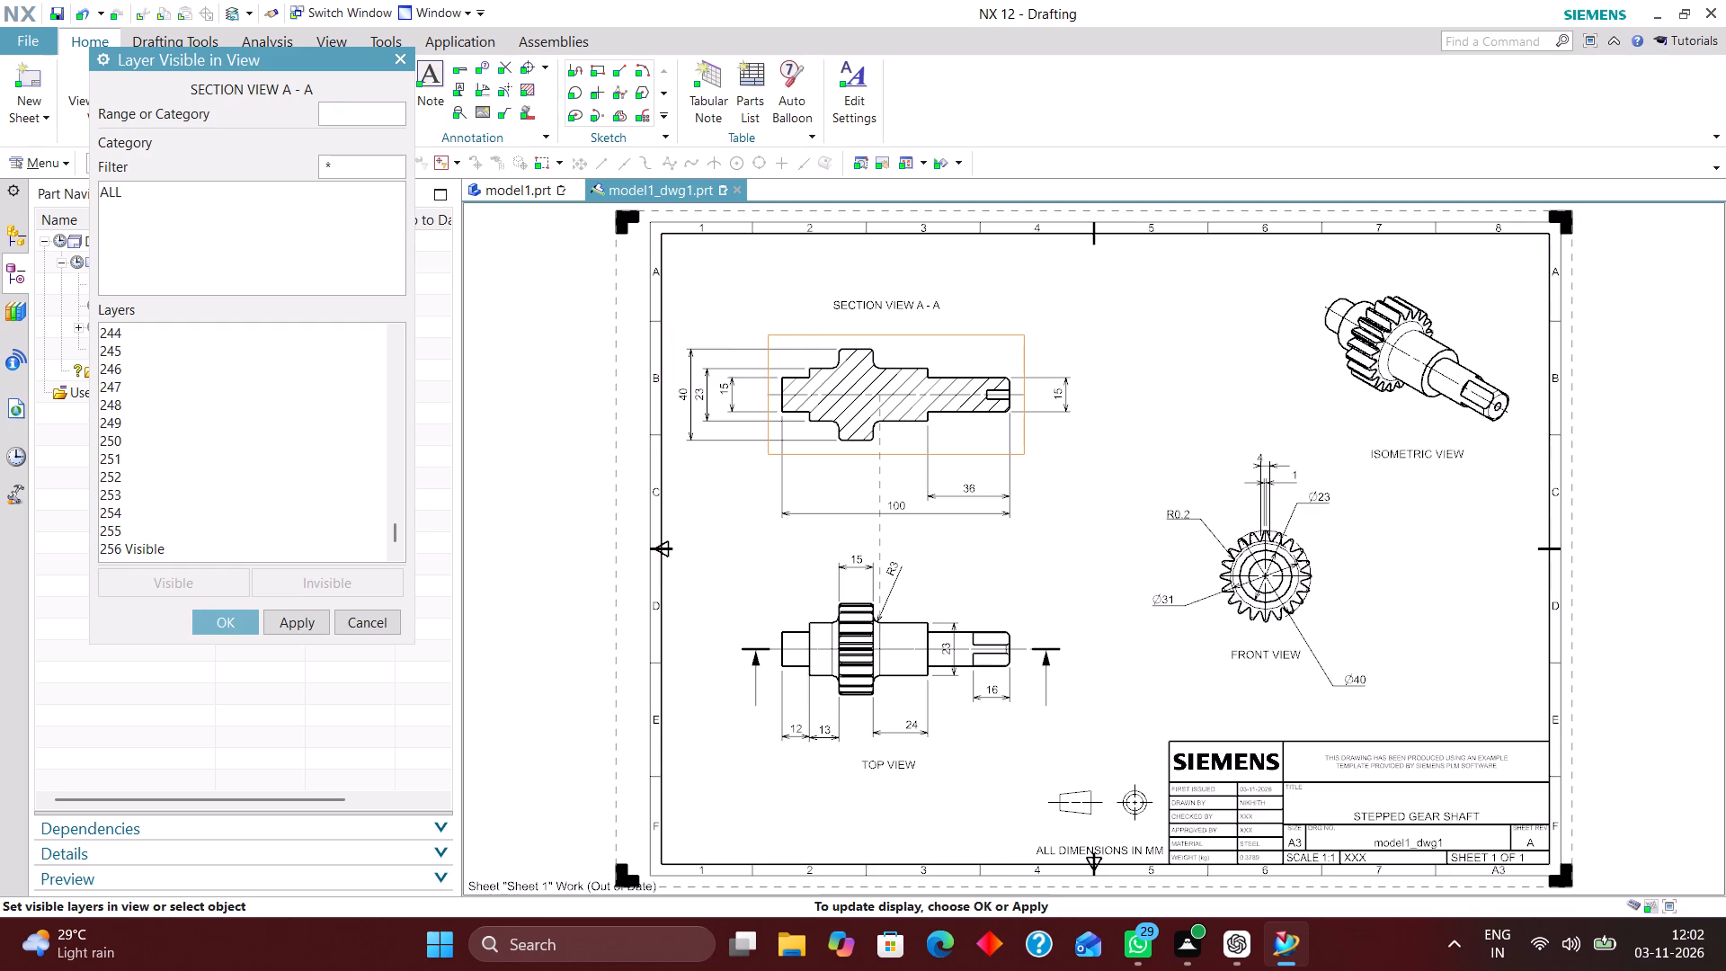
click(244, 619)
Check the layer visibility list of SECTION VIEW A - A, examining the full layer range, and leave without applying changes.
click(169, 144)
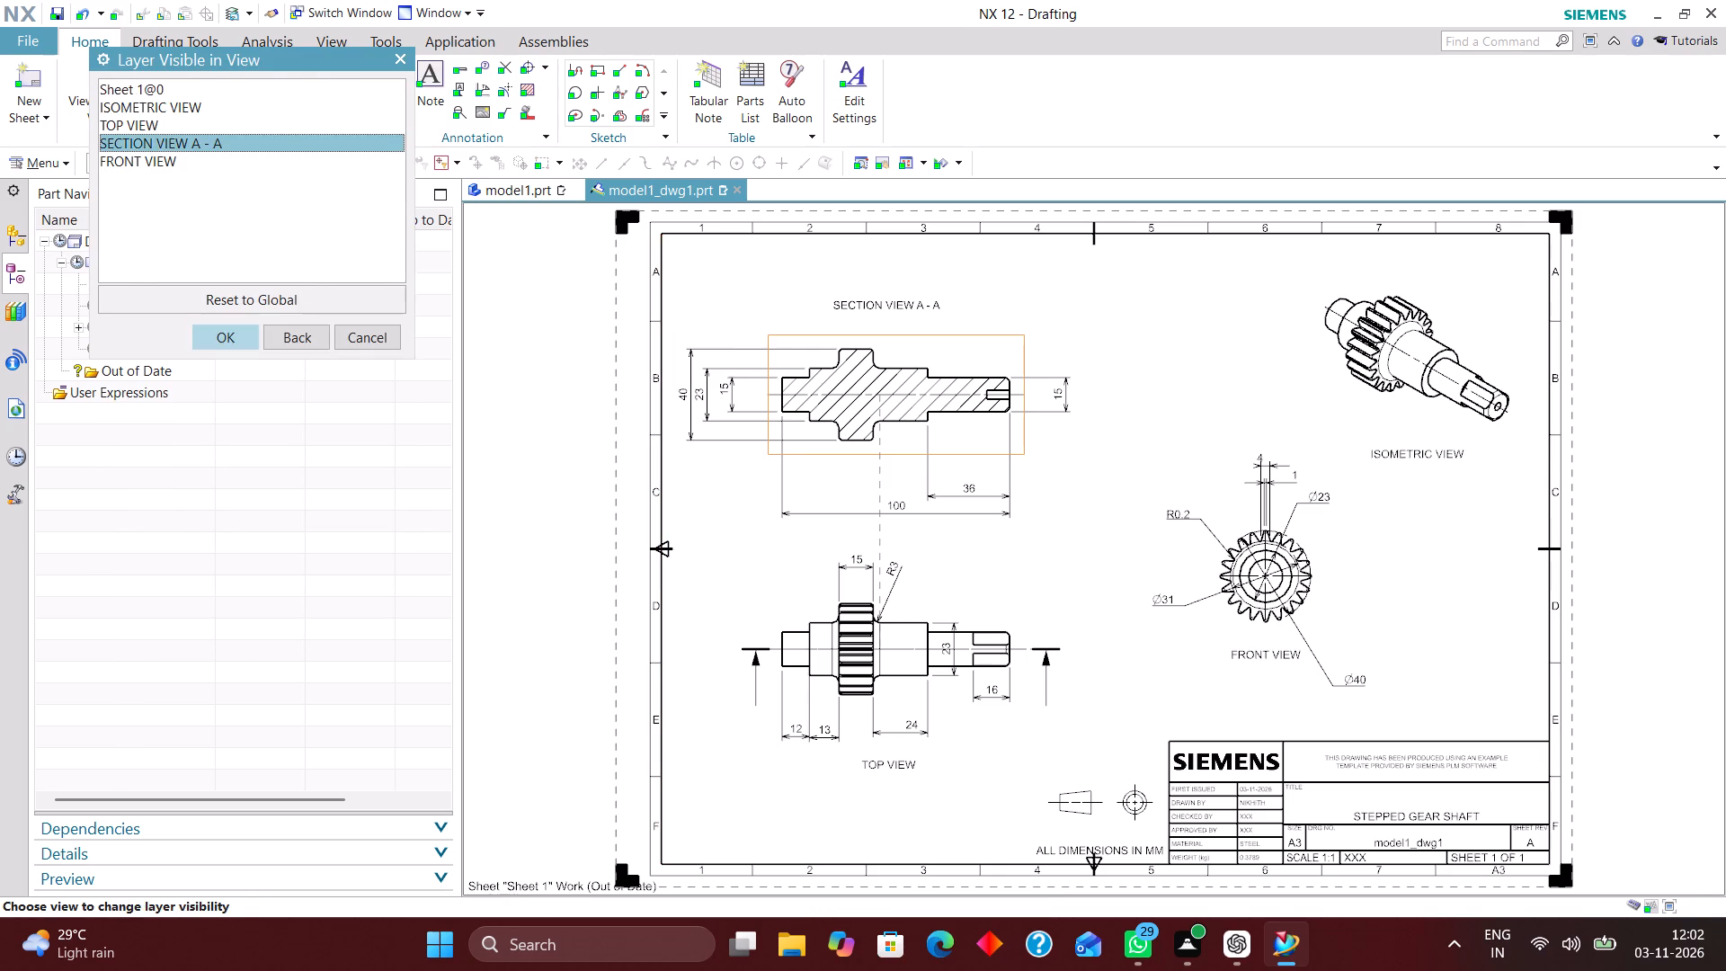
click(231, 340)
click(110, 195)
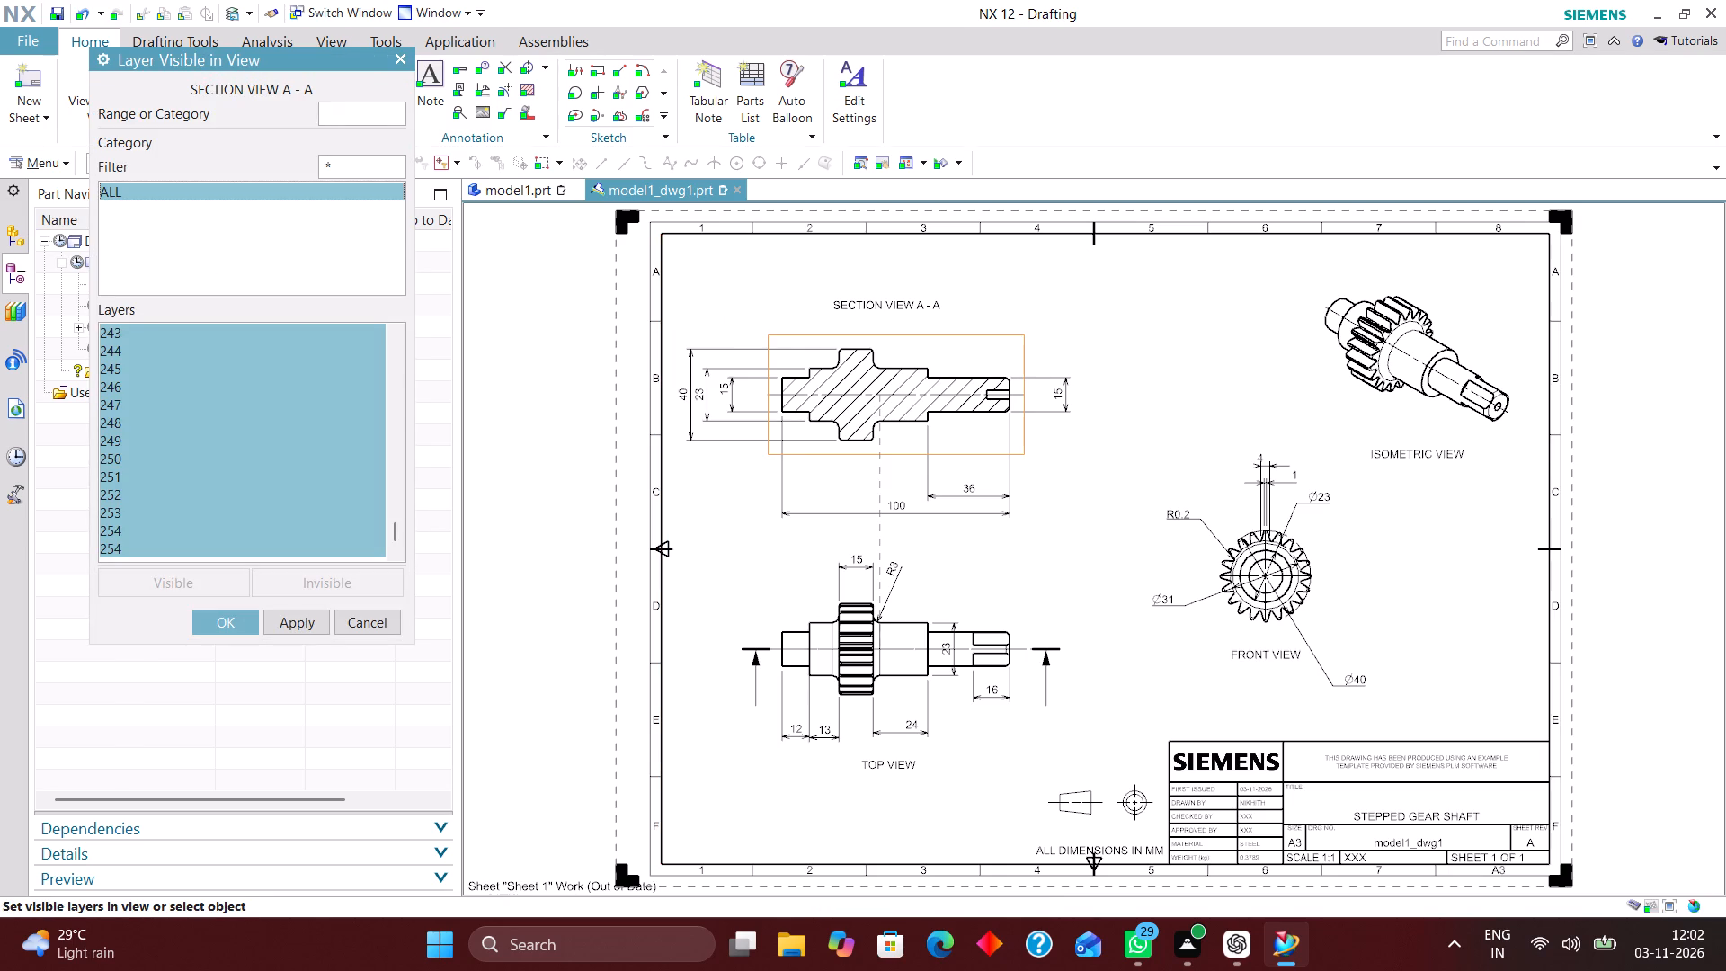
click(121, 197)
scroll(192, 413, down, 13)
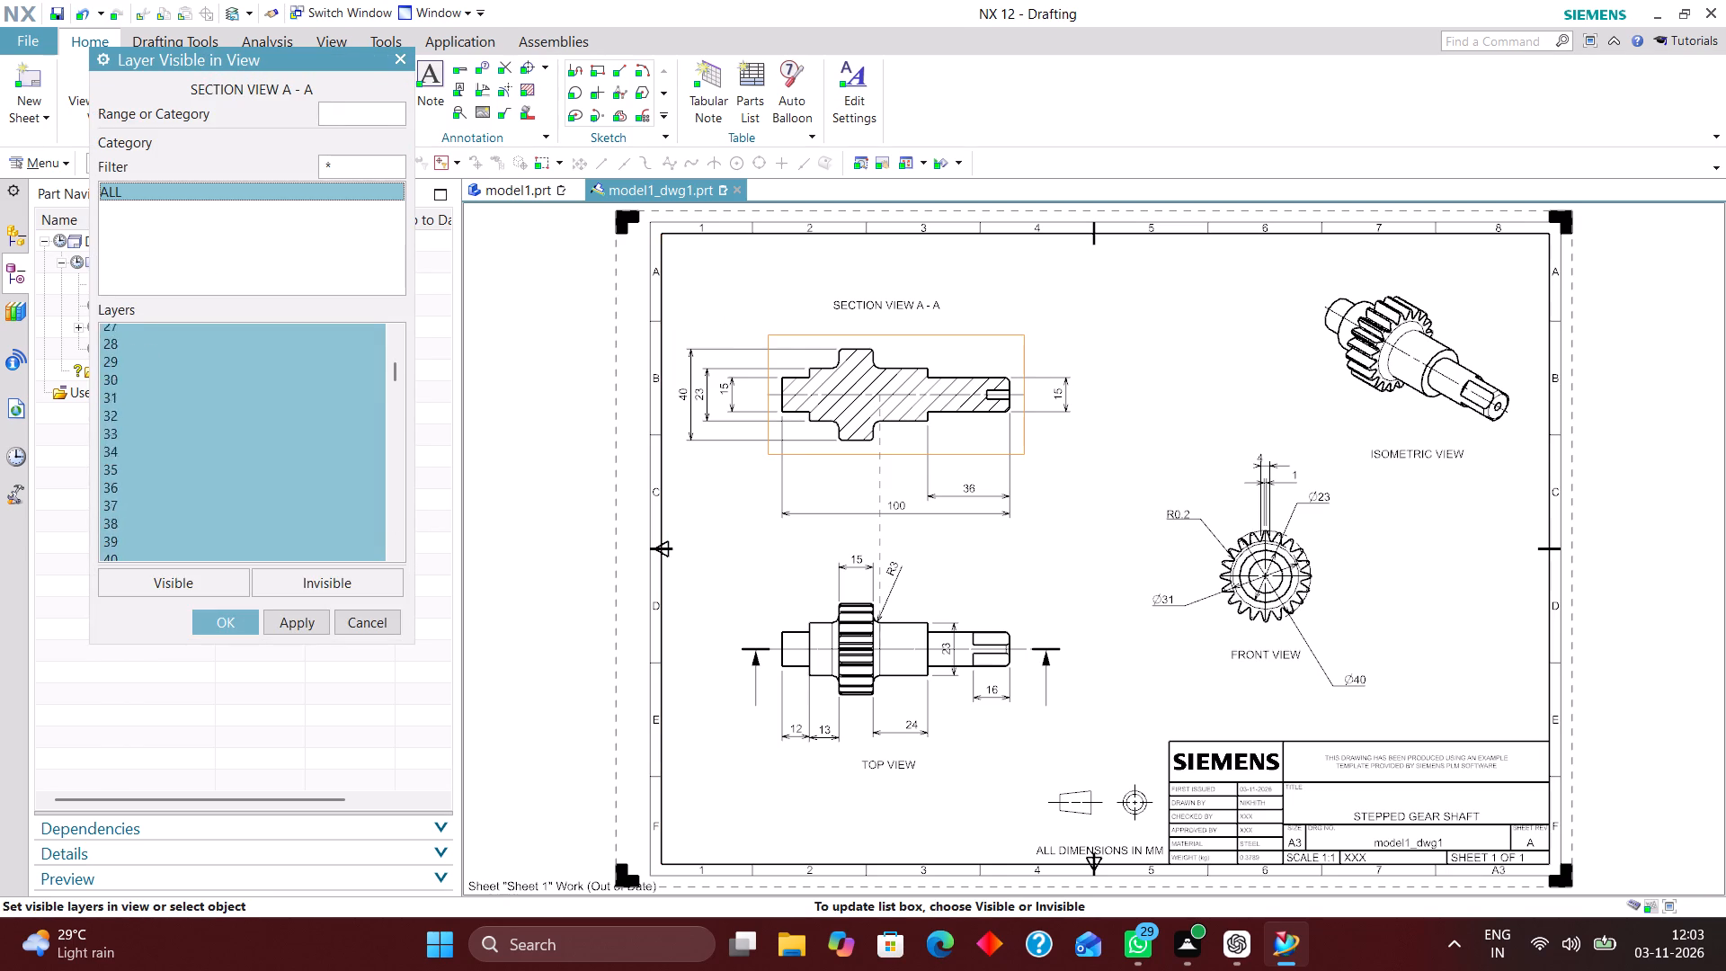
scroll(195, 437, down, 20)
scroll(195, 437, down, 14)
scroll(202, 436, up, 1)
scroll(202, 436, down, 6)
scroll(206, 432, up, 1)
scroll(206, 432, down, 4)
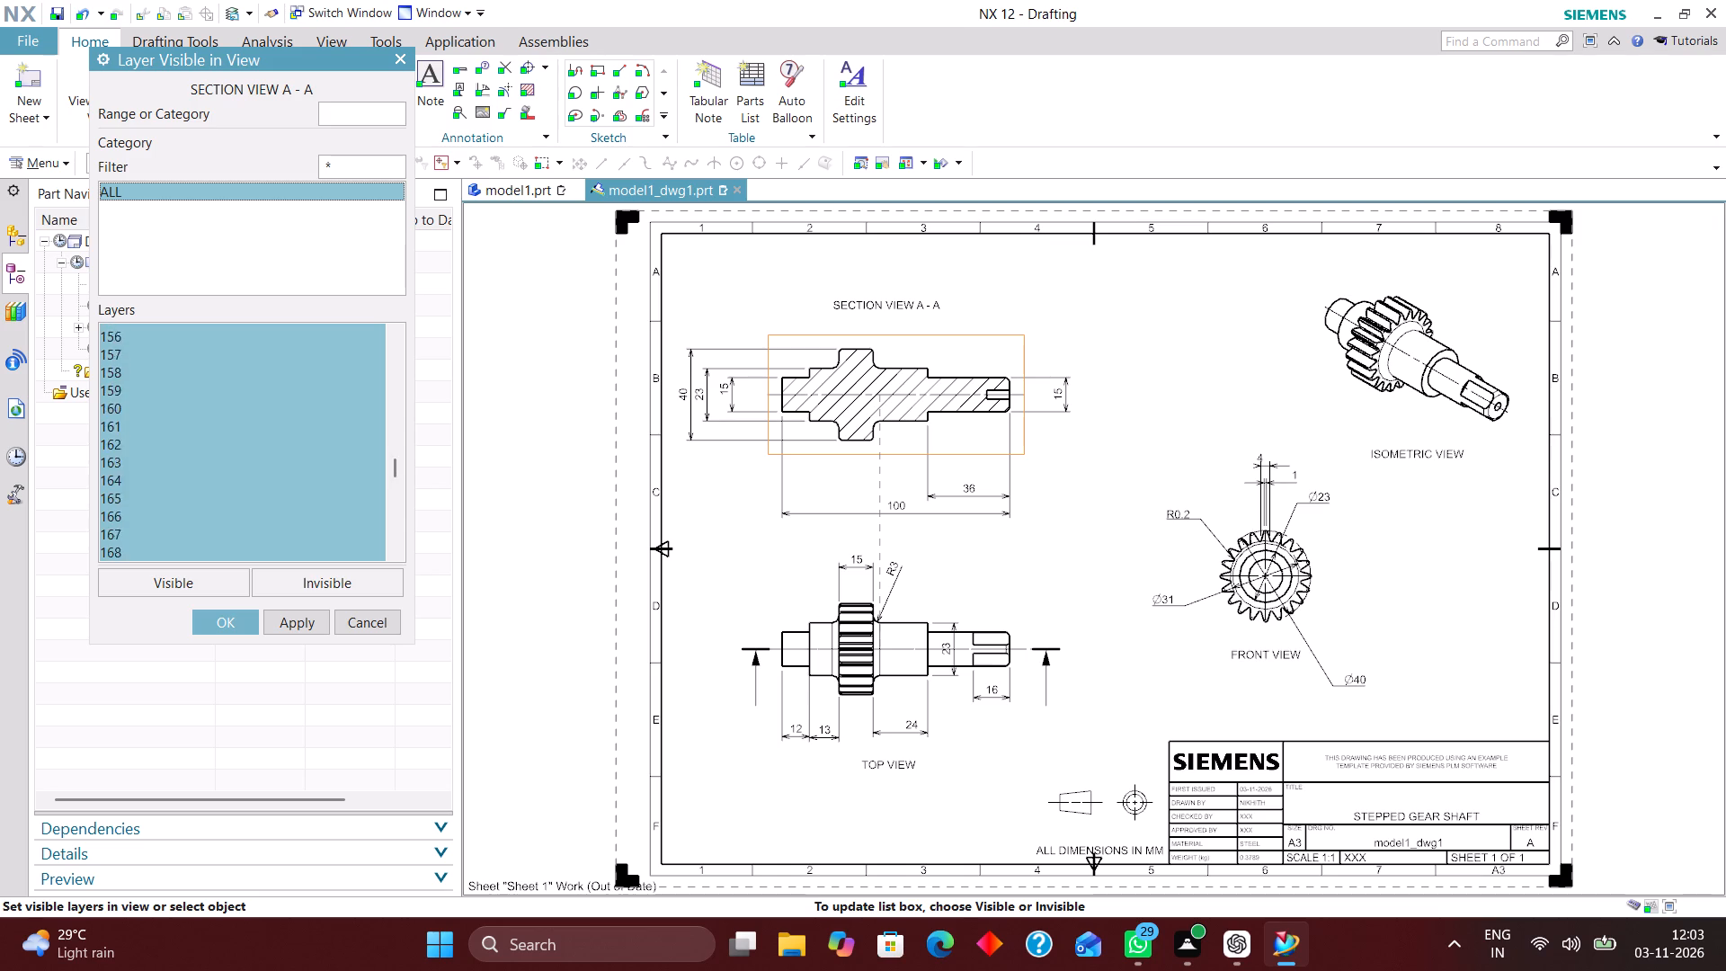
scroll(209, 428, down, 20)
scroll(209, 428, down, 5)
scroll(212, 423, up, 4)
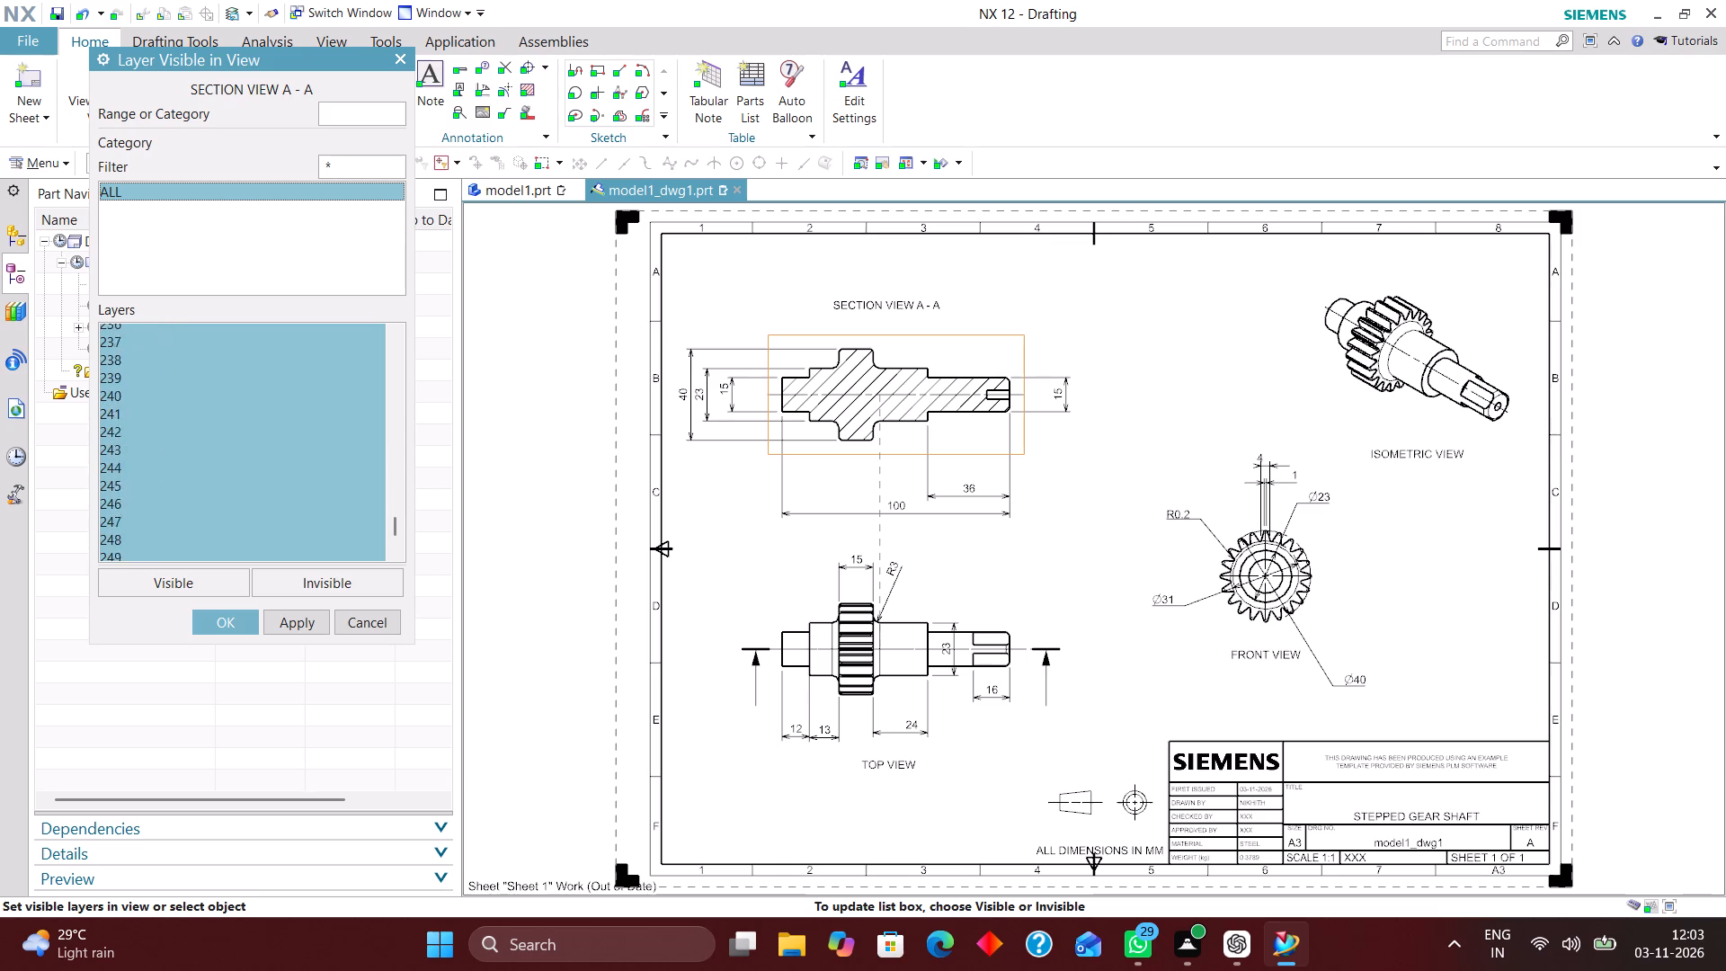
scroll(191, 404, up, 4)
click(189, 429)
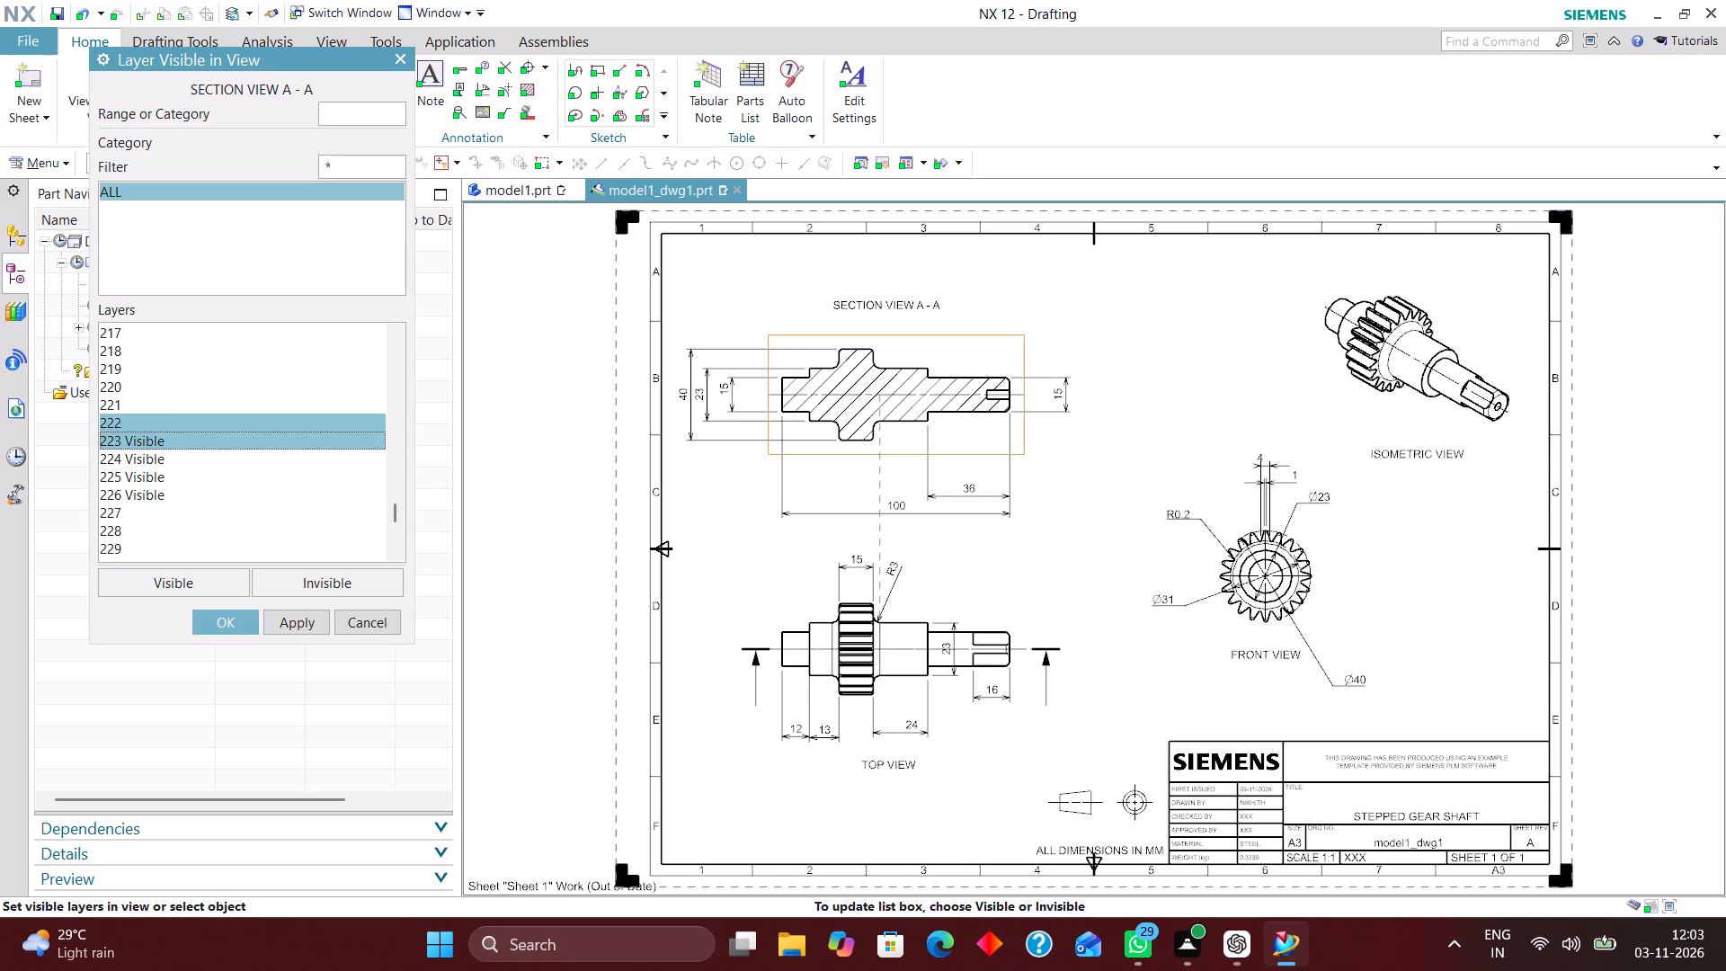
click(244, 500)
click(388, 628)
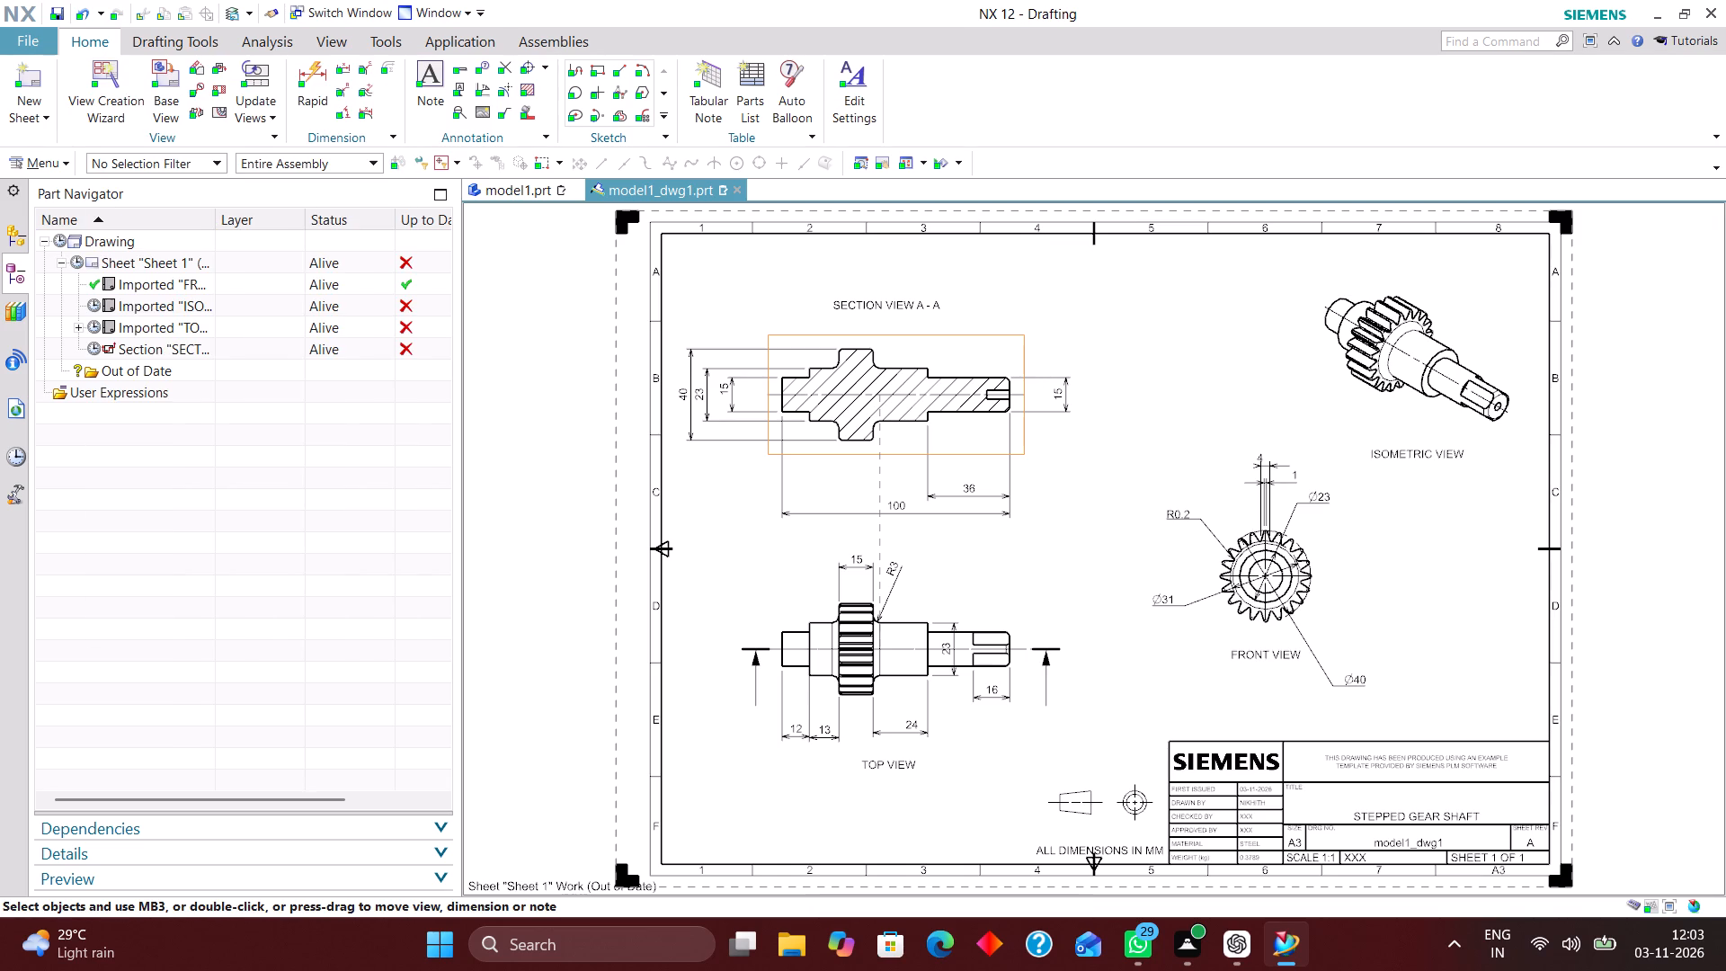
For FRONT VIEW, make all layers invisible, then make only layers 2, 223, 224, 225, 226 and 256 visible.
click(60, 170)
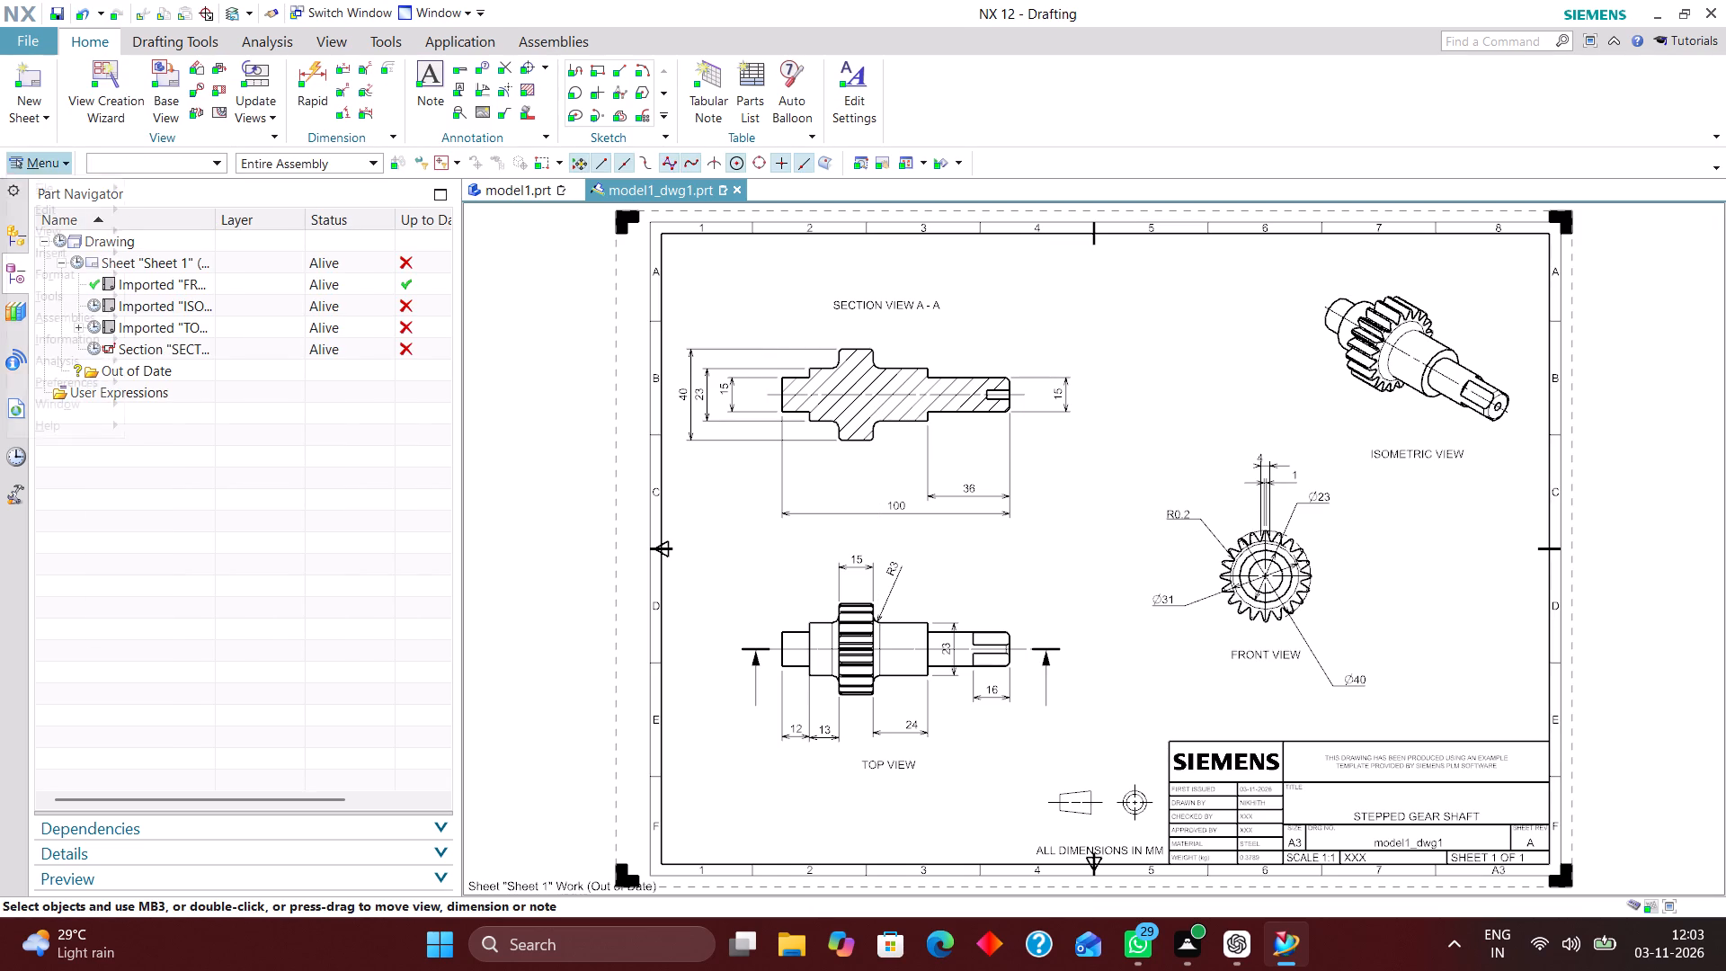
click(87, 265)
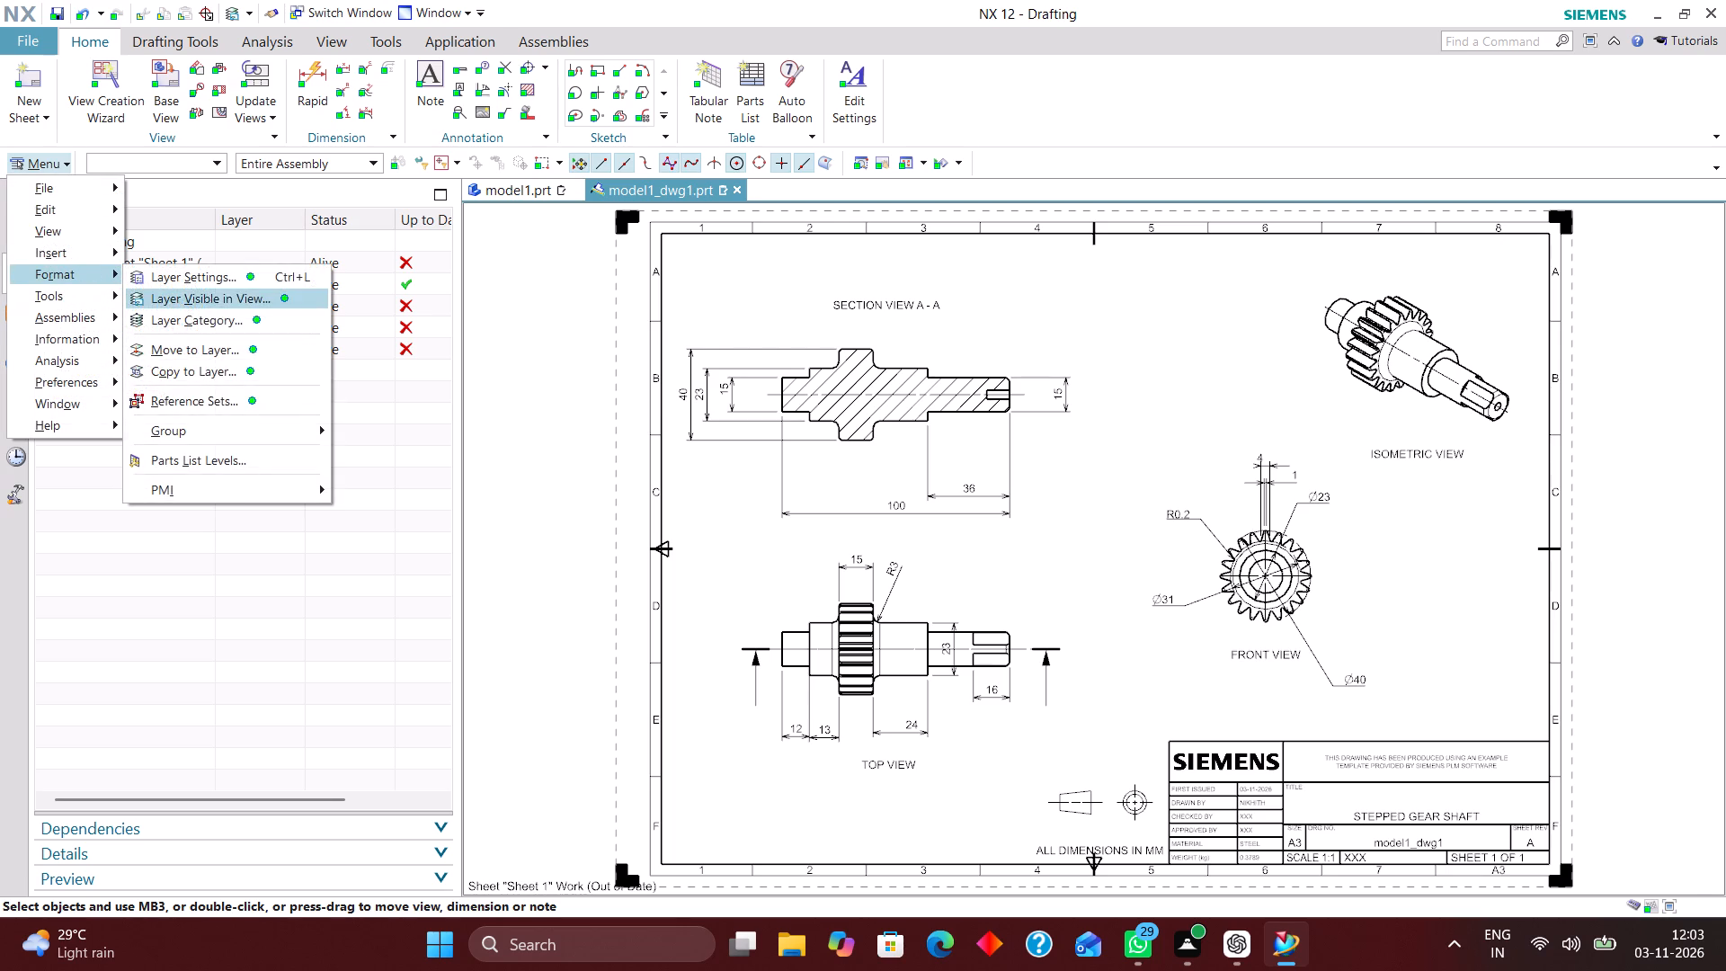
click(217, 293)
click(172, 160)
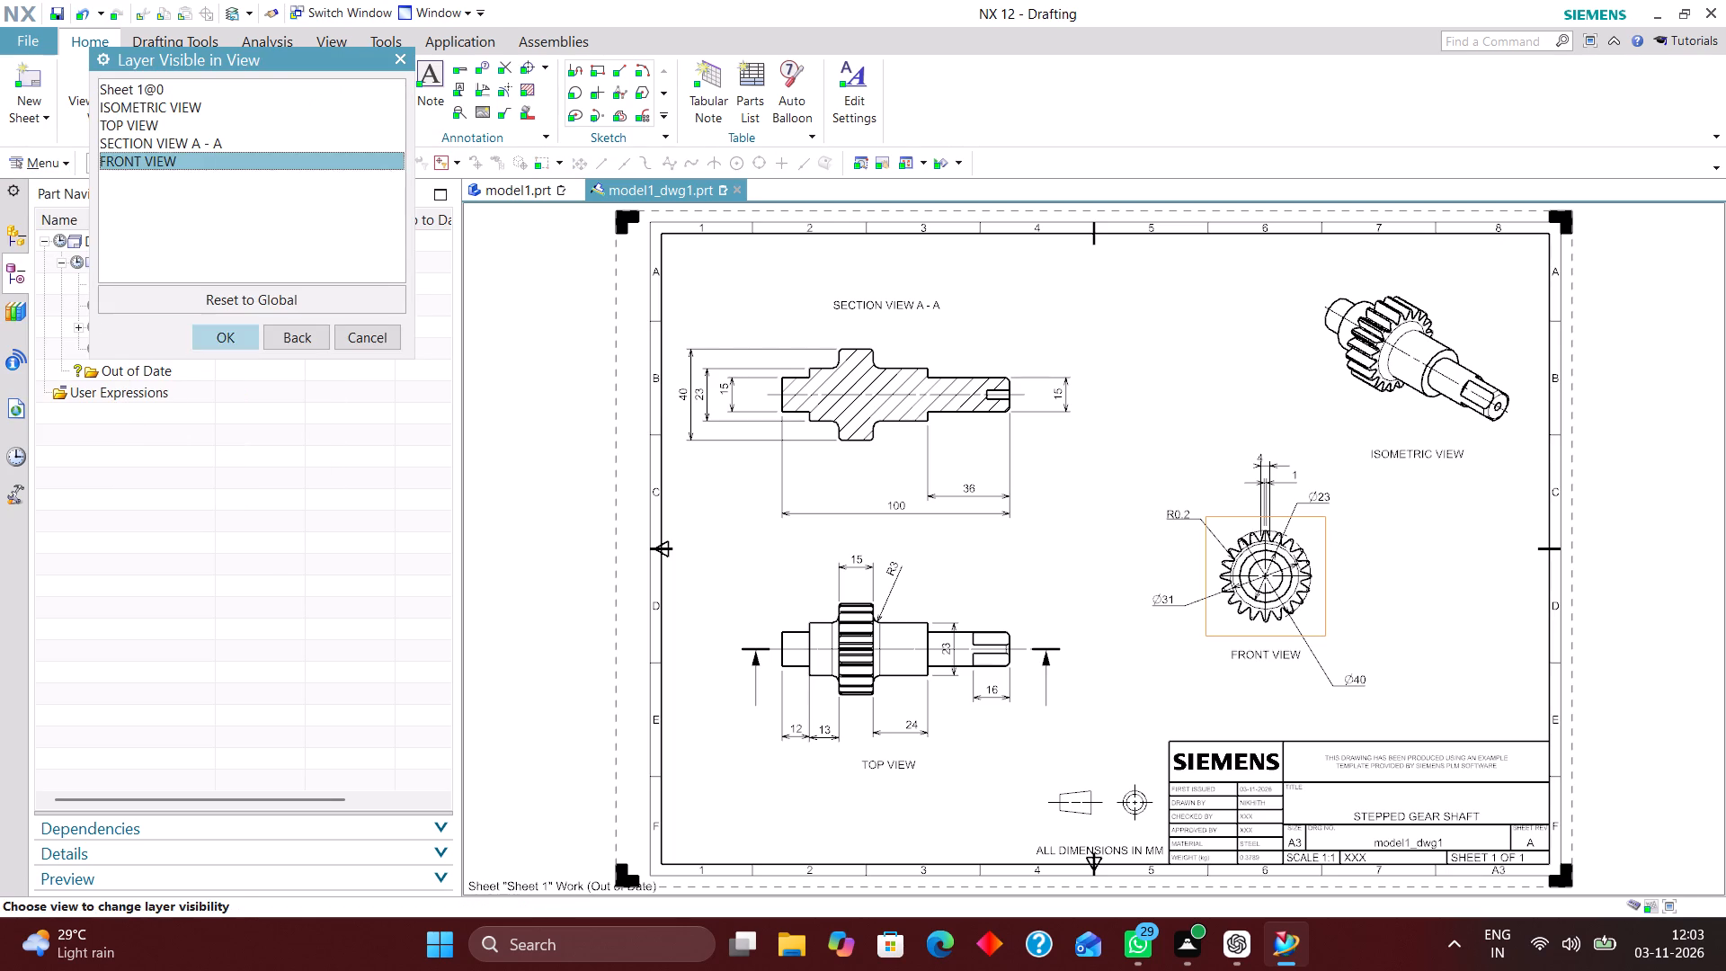
click(233, 332)
click(115, 197)
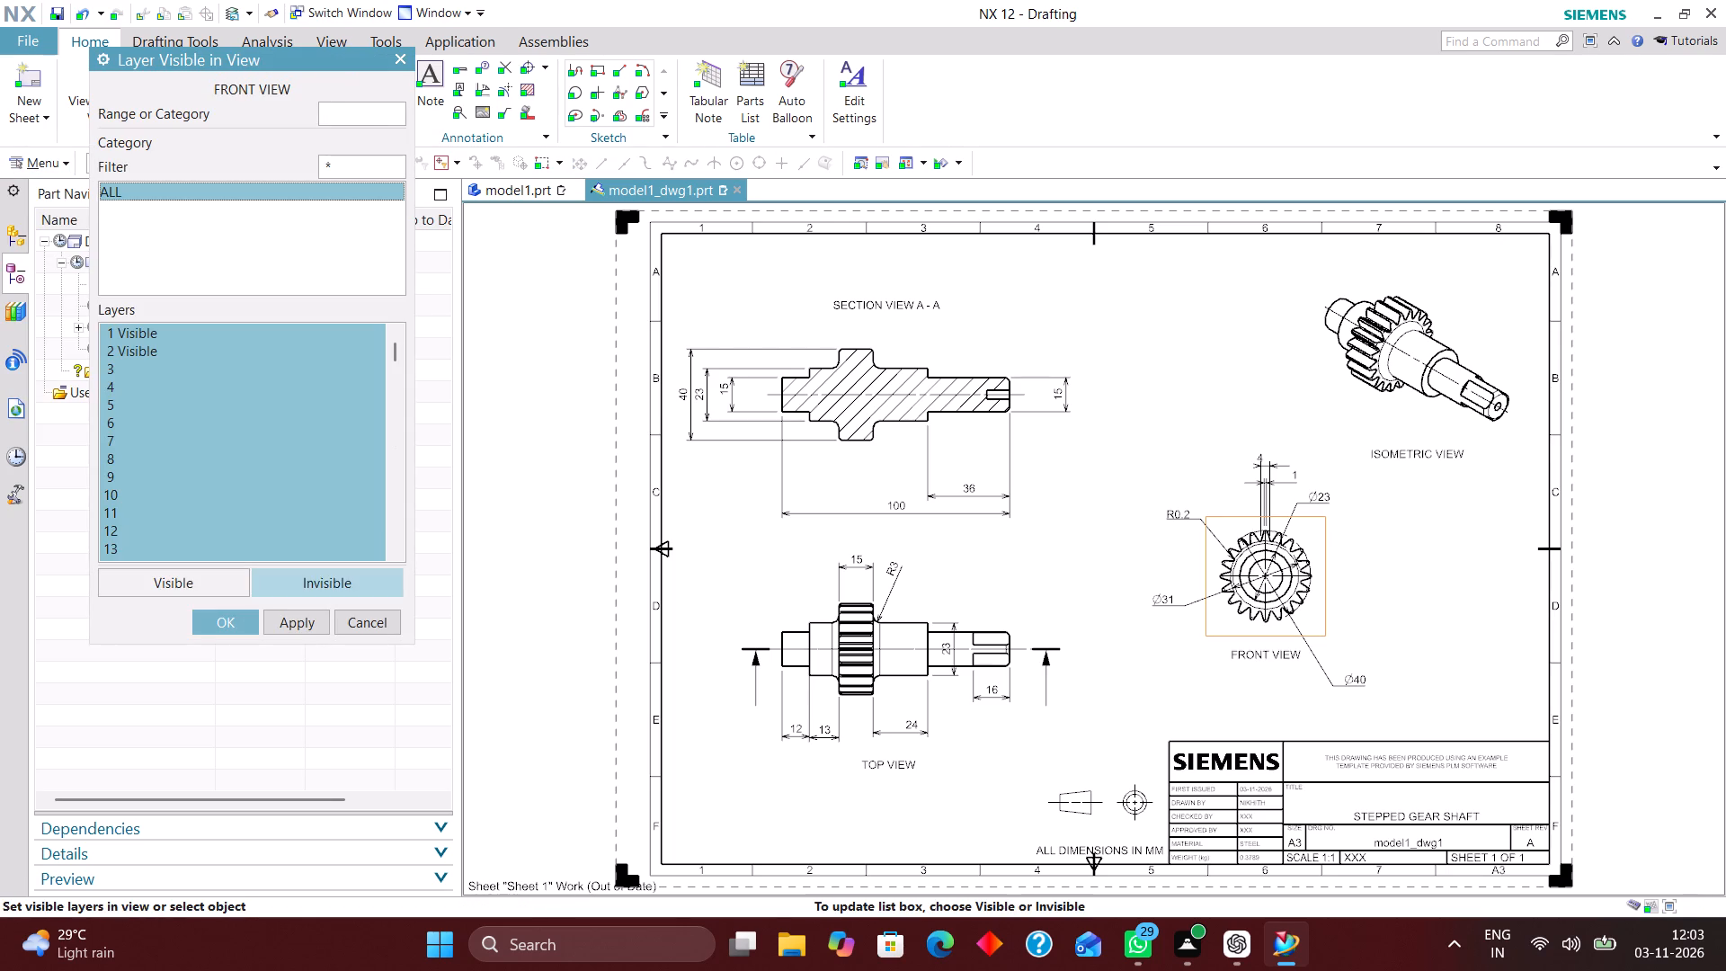
click(350, 579)
click(351, 108)
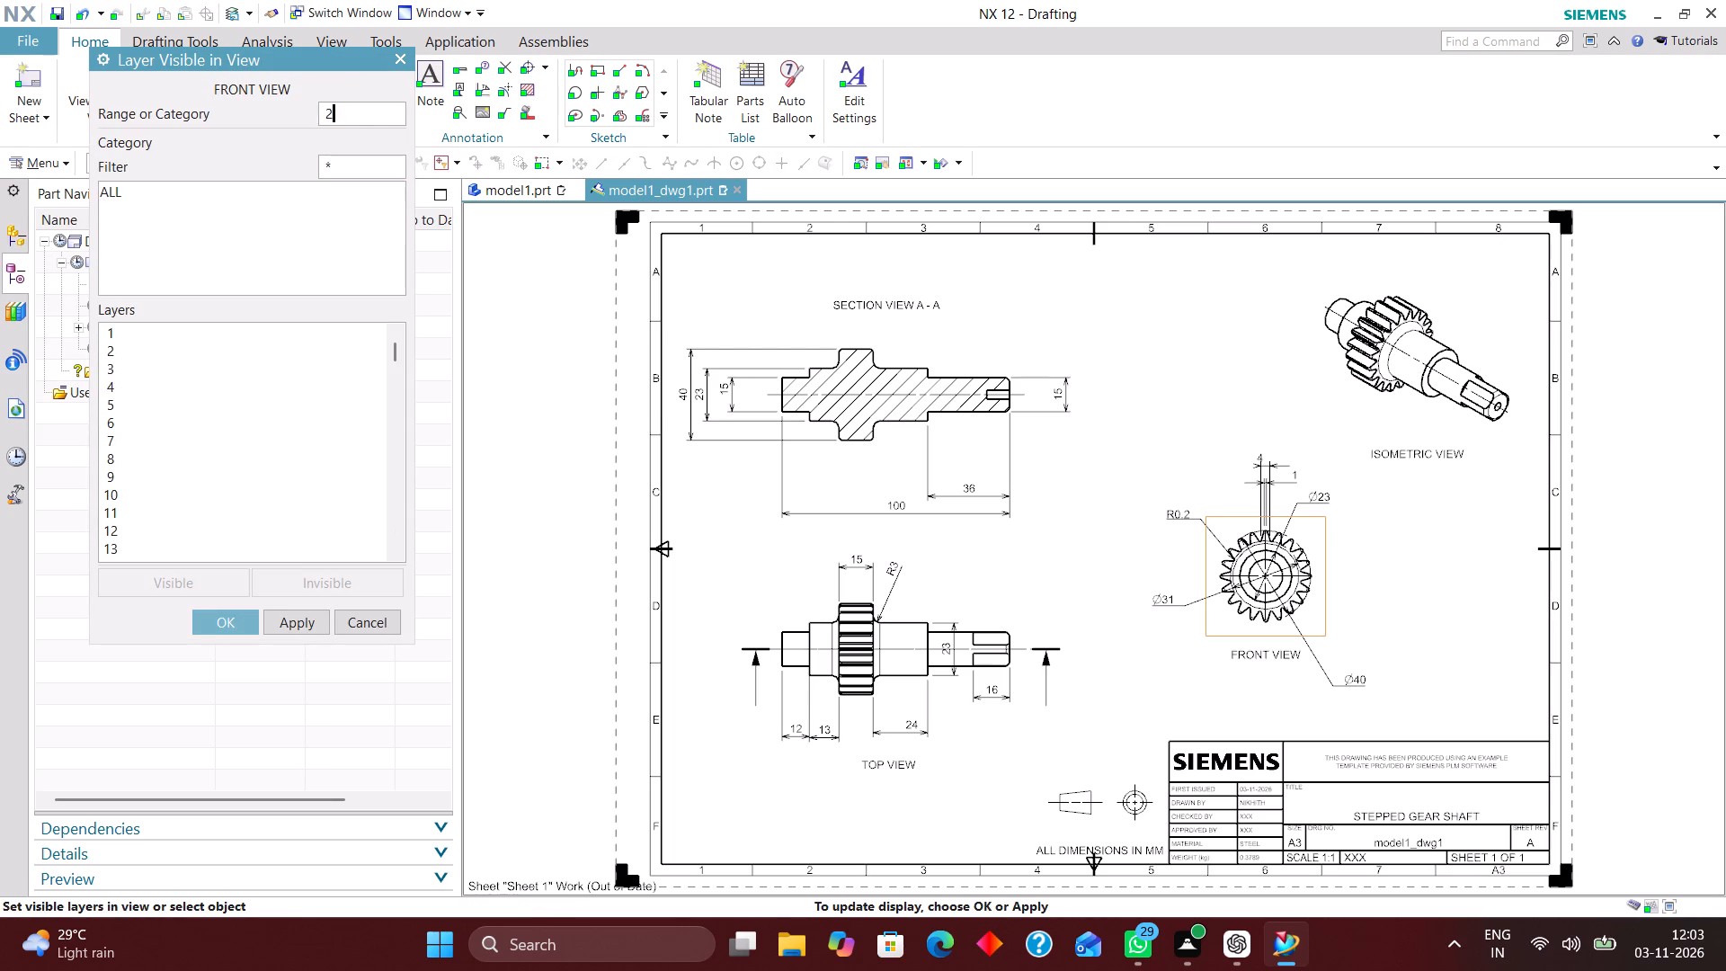
key(2)
key(Return)
text(223)
key(Return)
text(221)
key(BackSpace)
key(4)
key(Return)
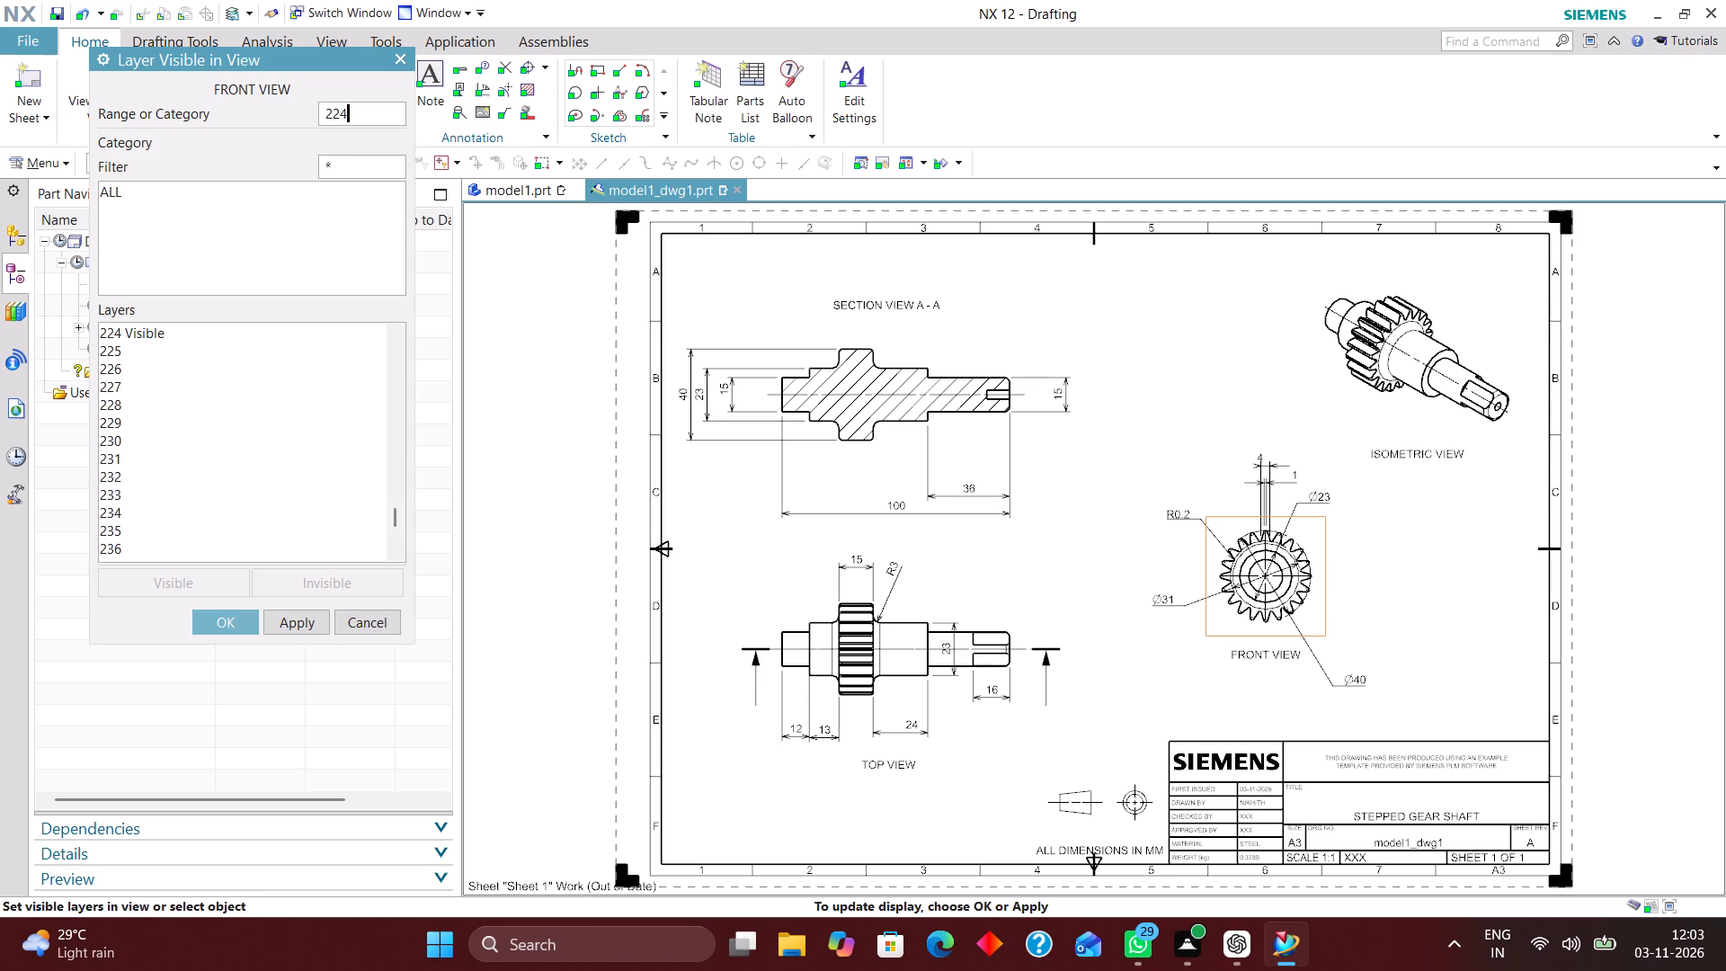
text(225)
key(Return)
text(226)
key(Return)
text(256)
key(Return)
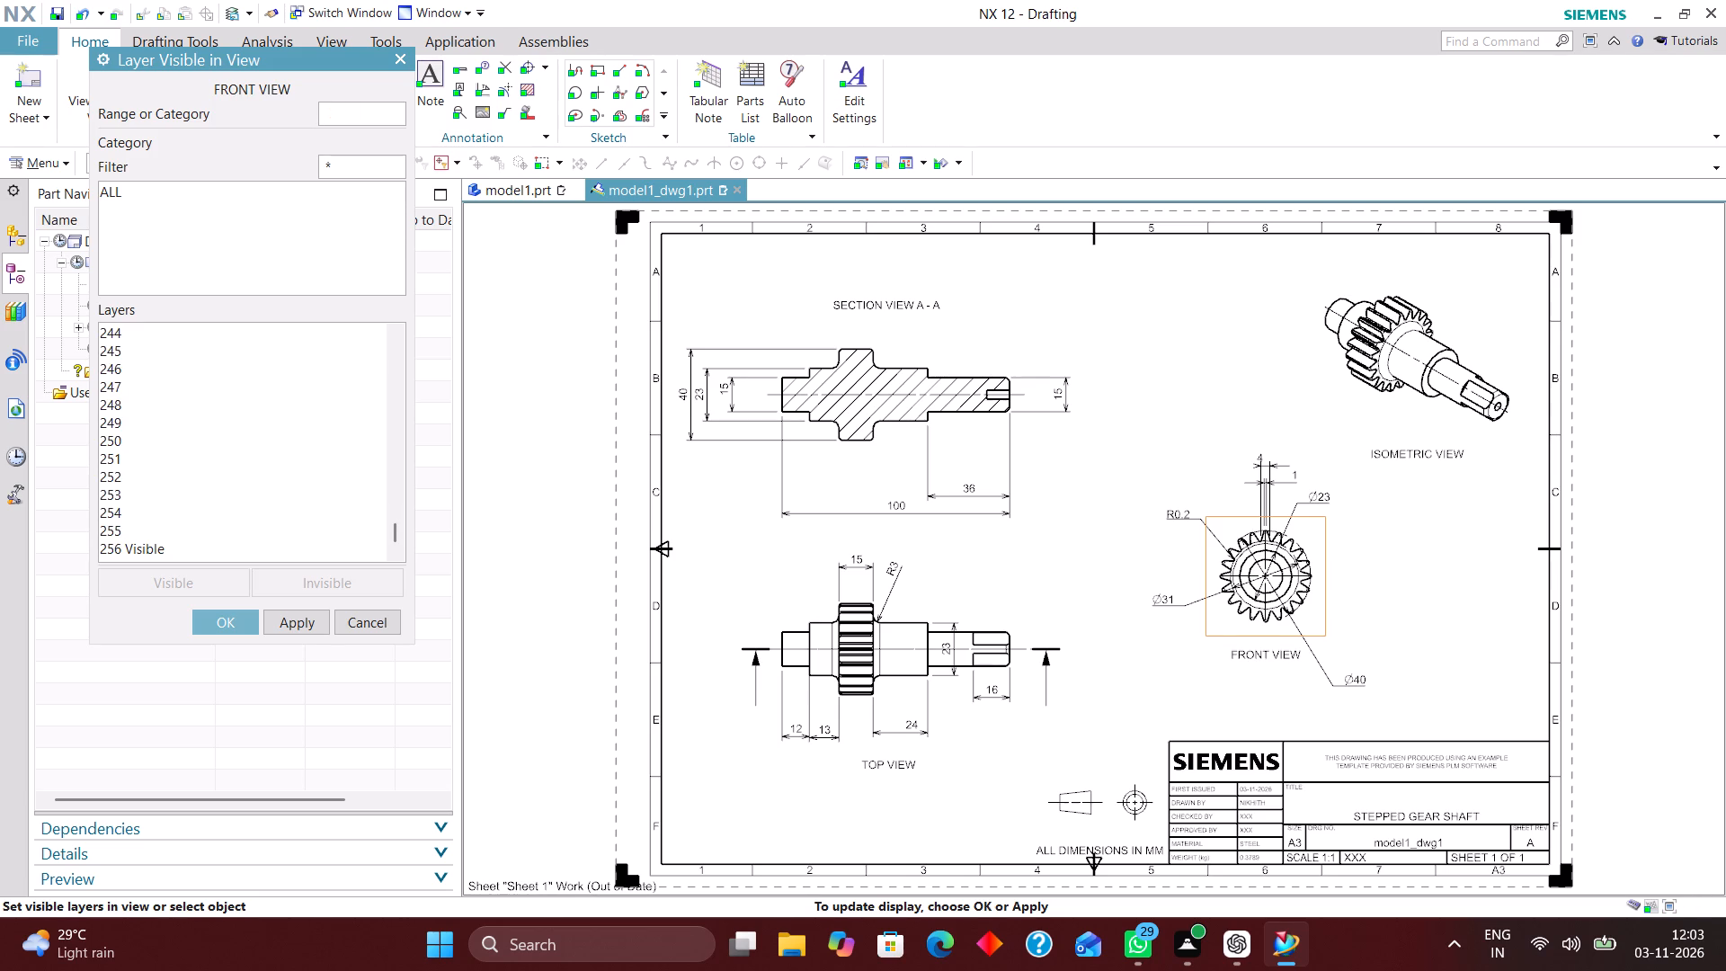
click(220, 627)
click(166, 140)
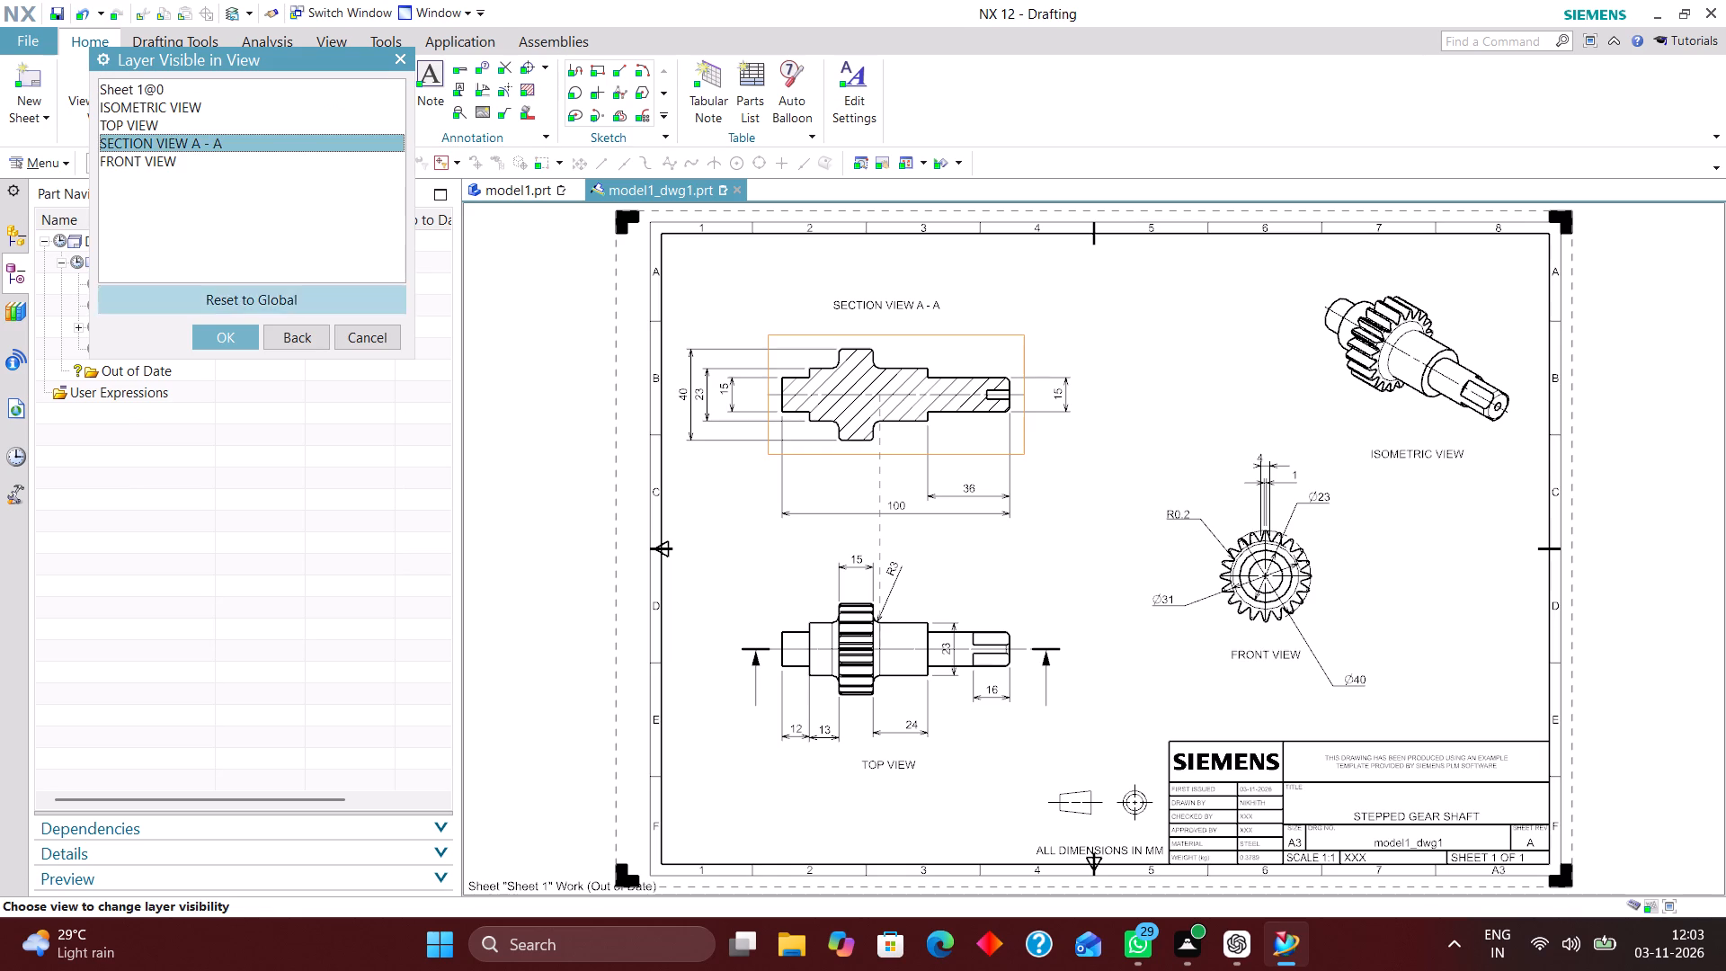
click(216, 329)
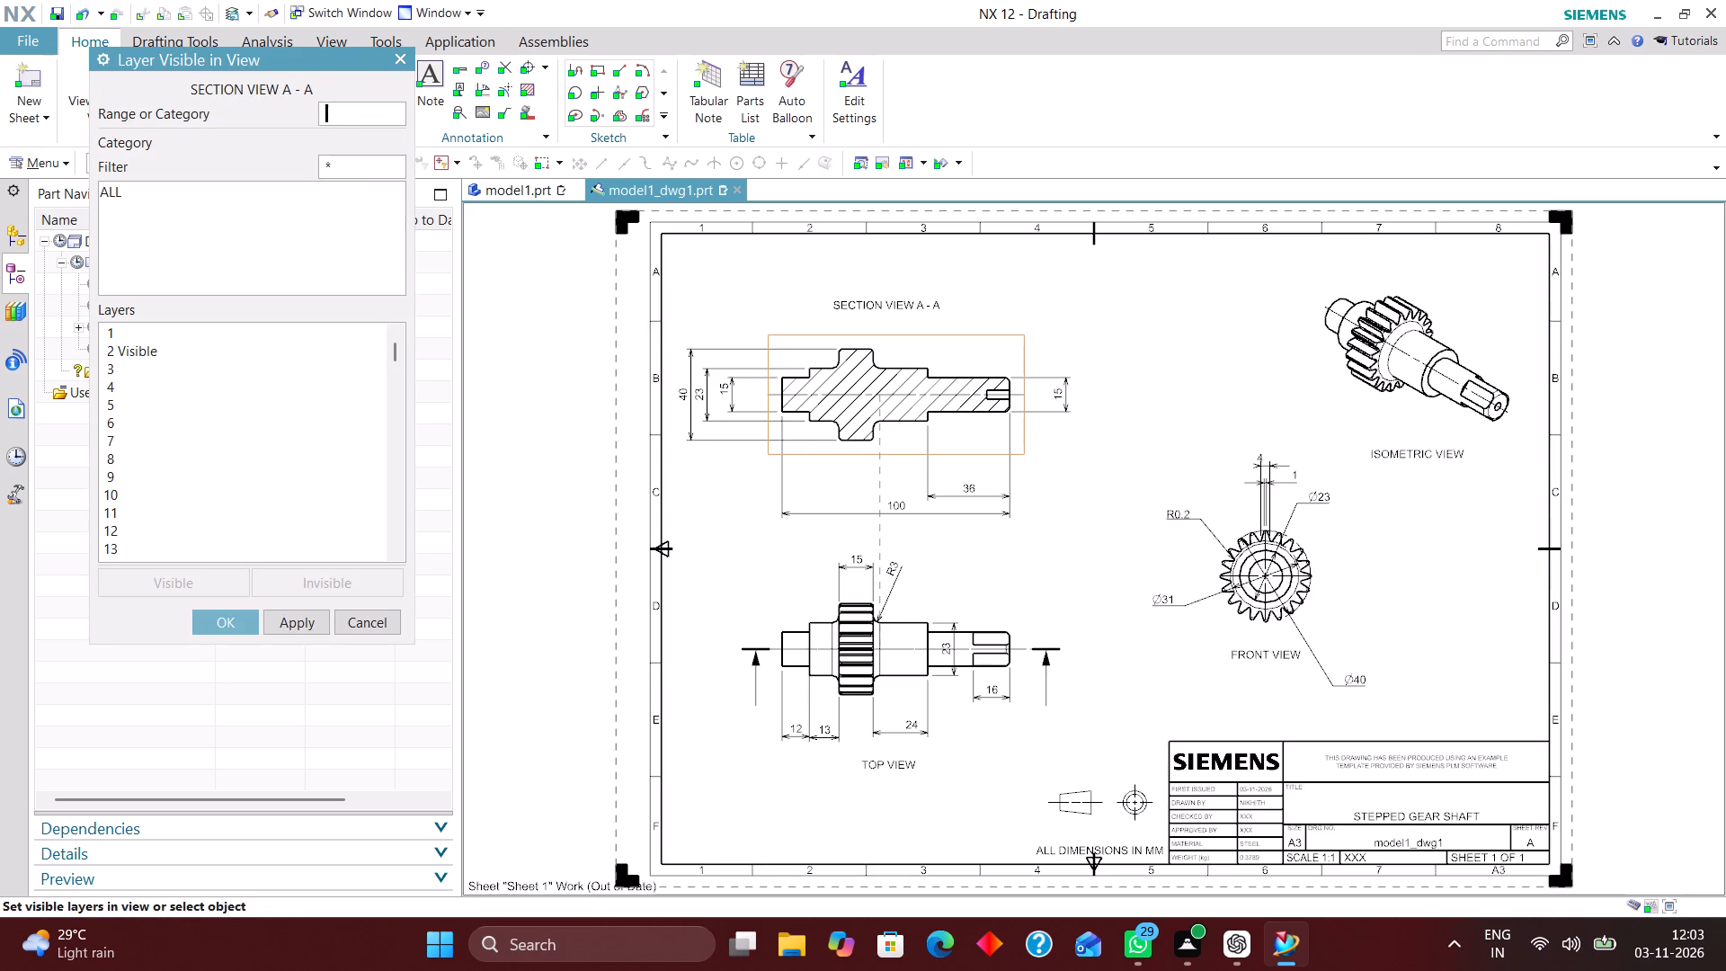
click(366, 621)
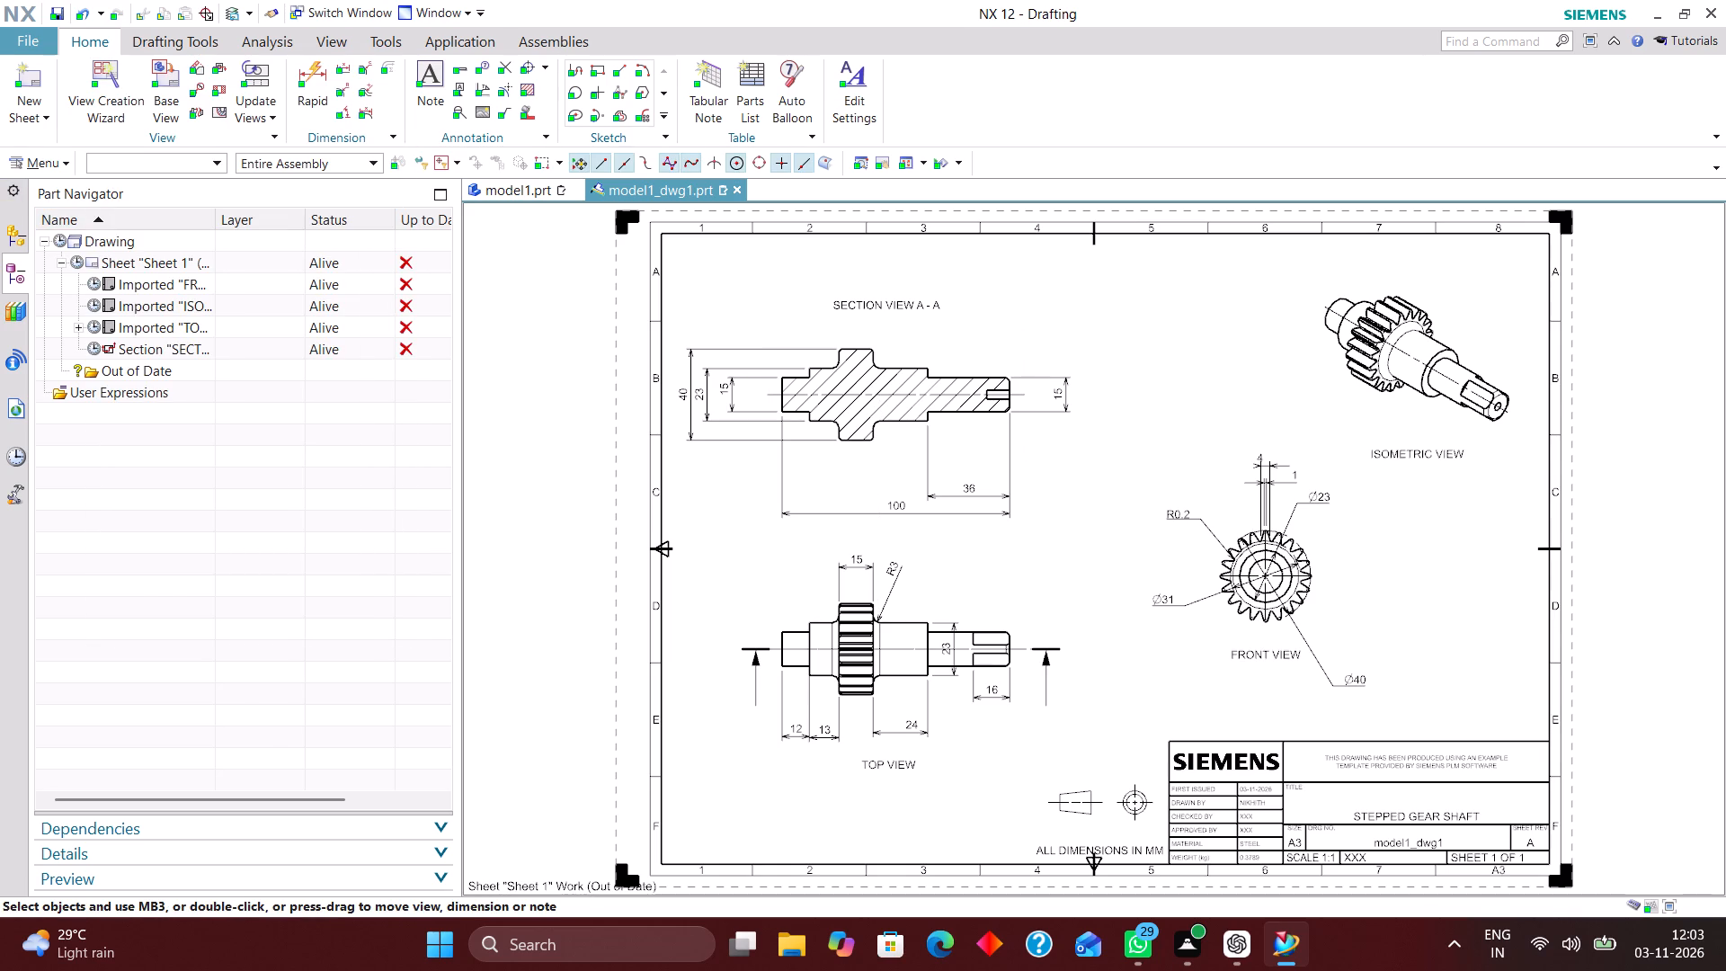
Update the out-of-date drawing with all the views on Sheet 1.
click(58, 235)
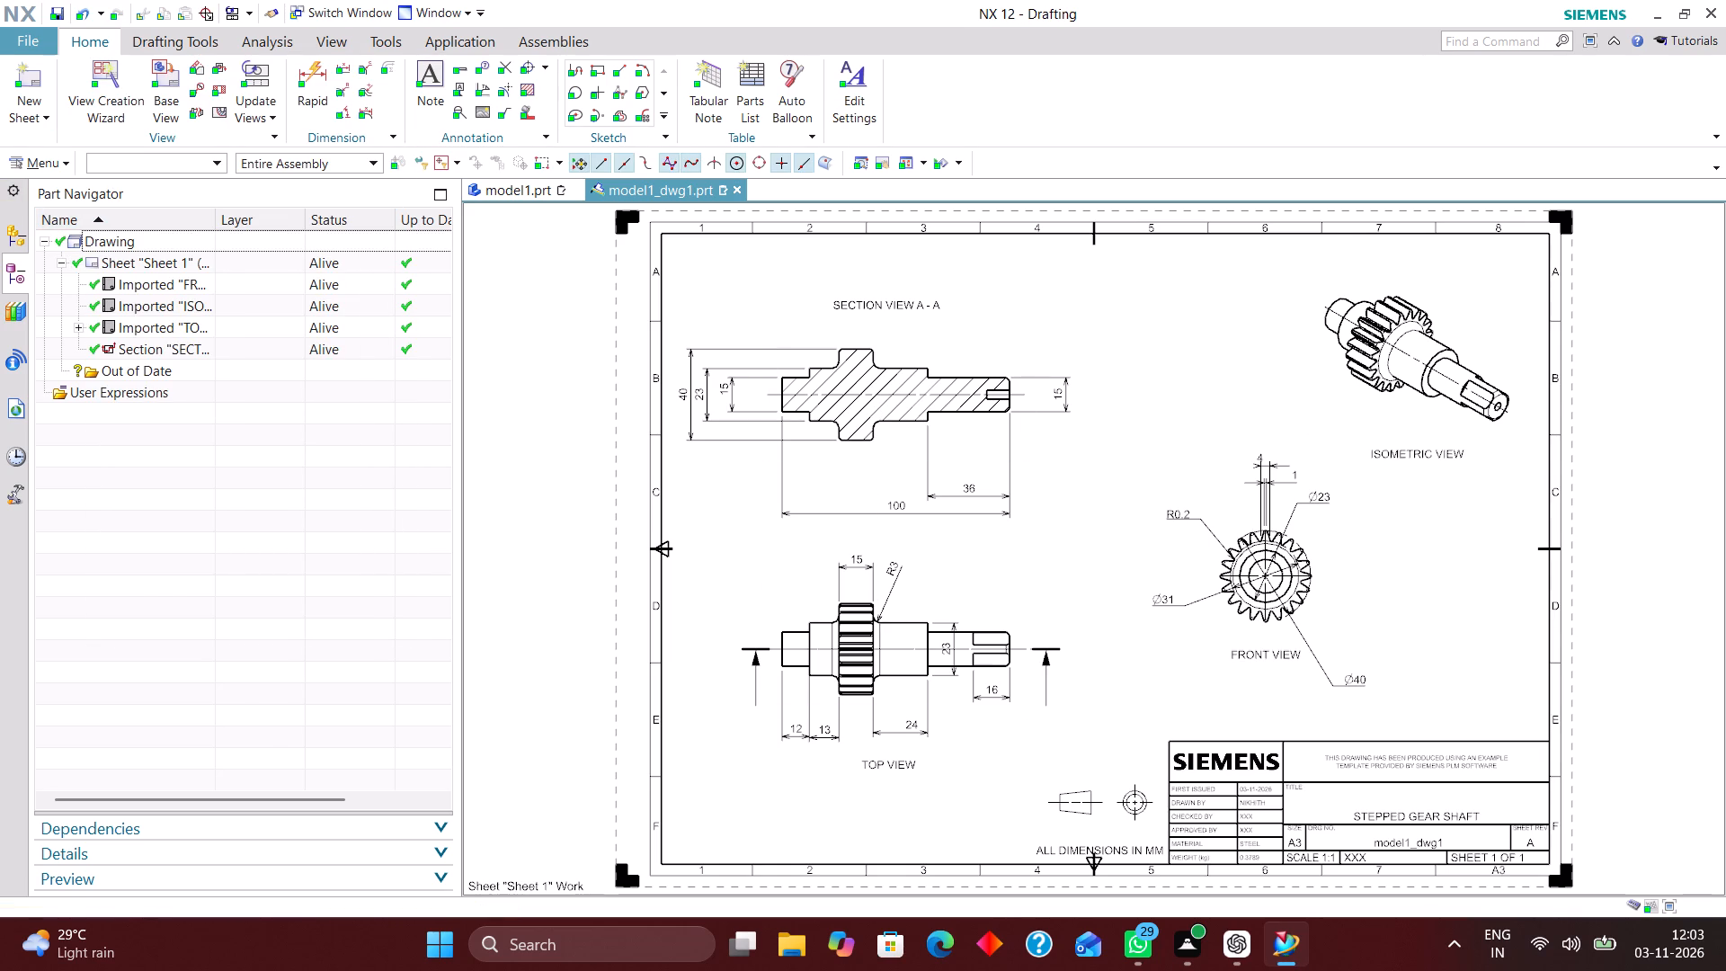
Inspect the updated sheet, examining the dimensioned views and the title block.
scroll(1251, 543, up, 4)
scroll(1174, 503, down, 4)
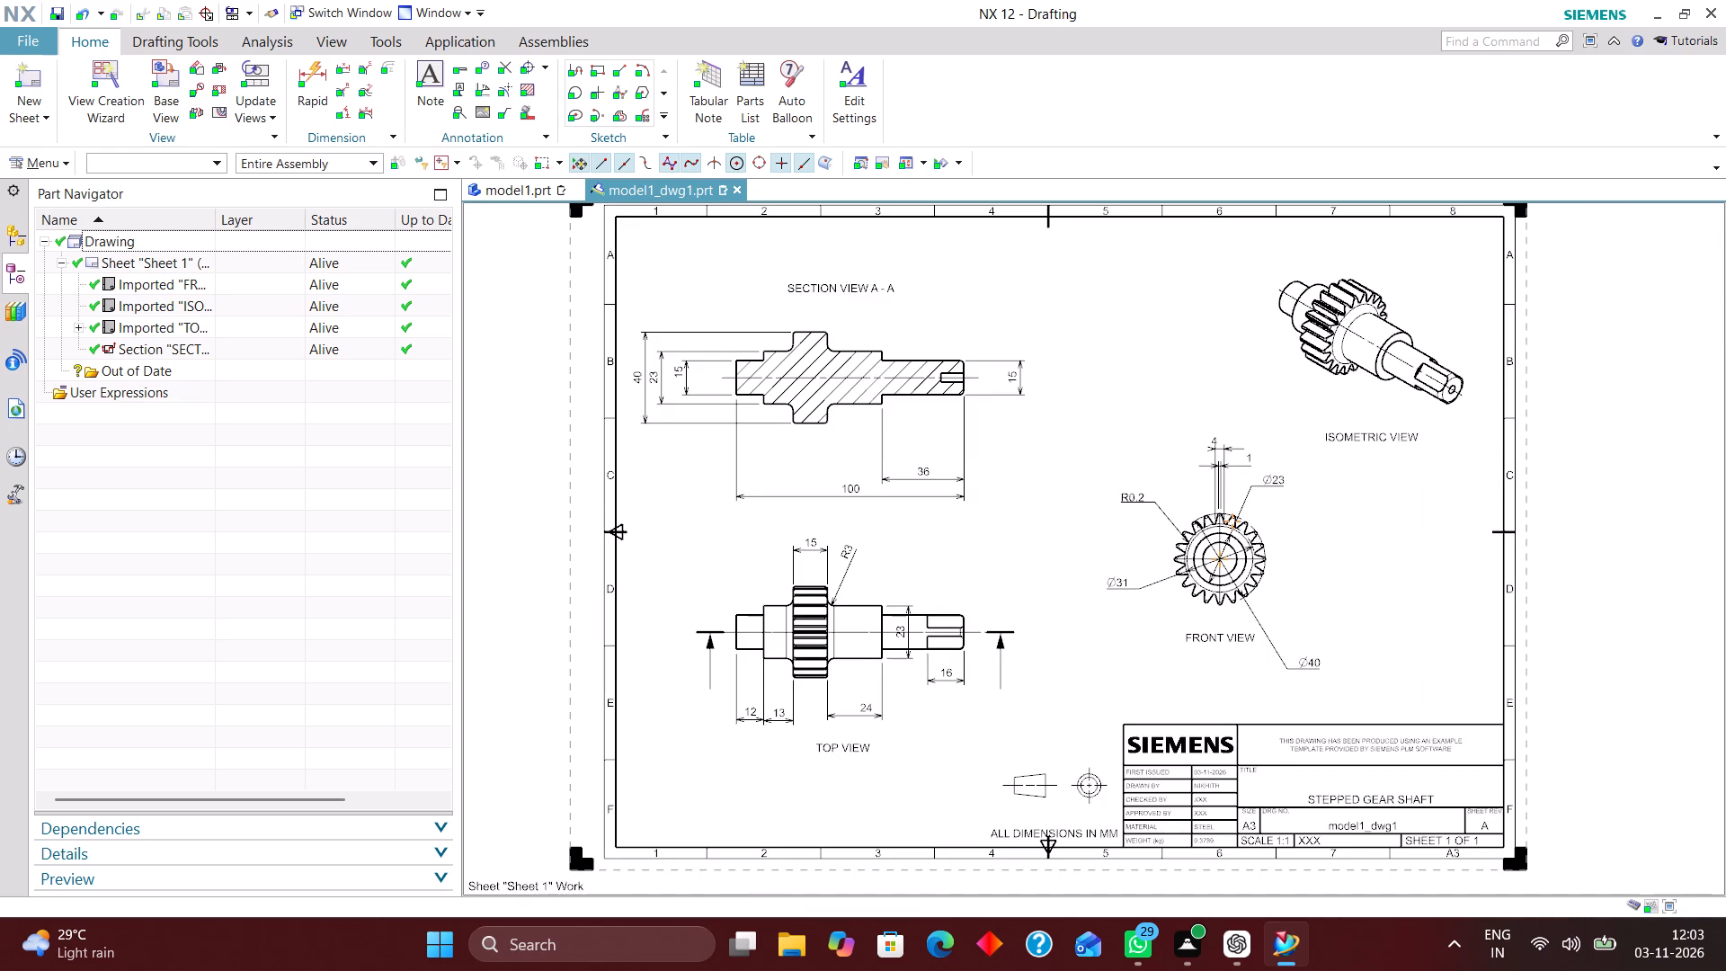
right_drag(1114, 360, 1024, 531)
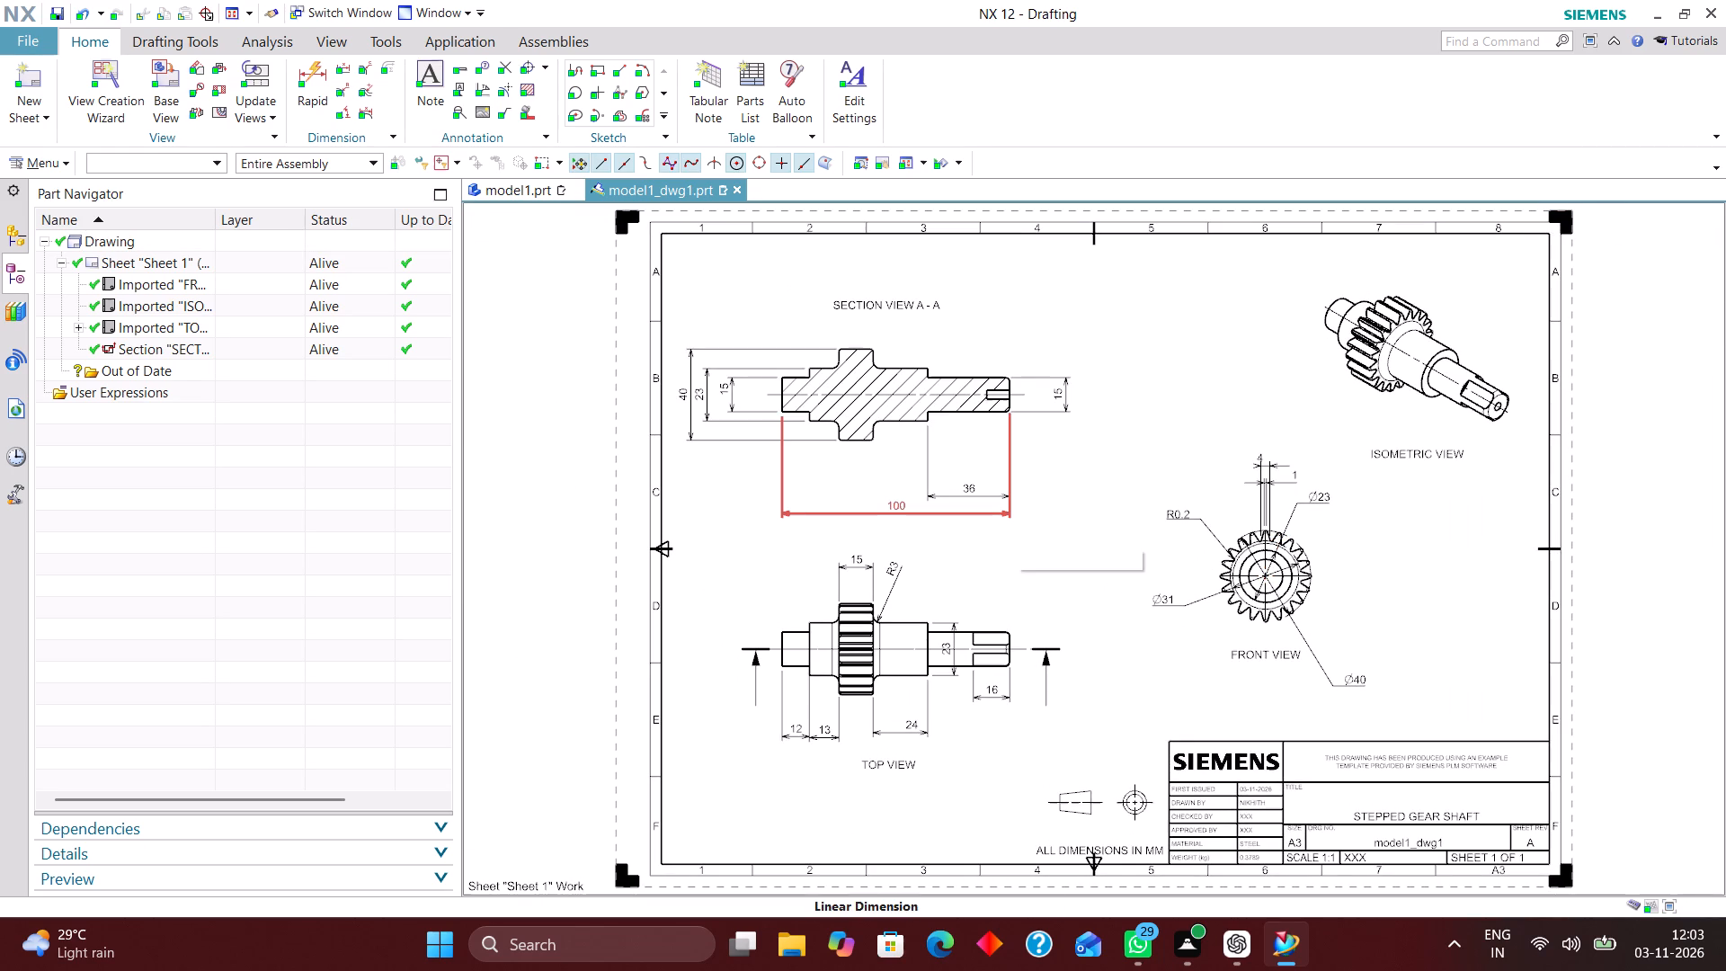
scroll(1173, 806, up, 4)
scroll(1175, 726, down, 3)
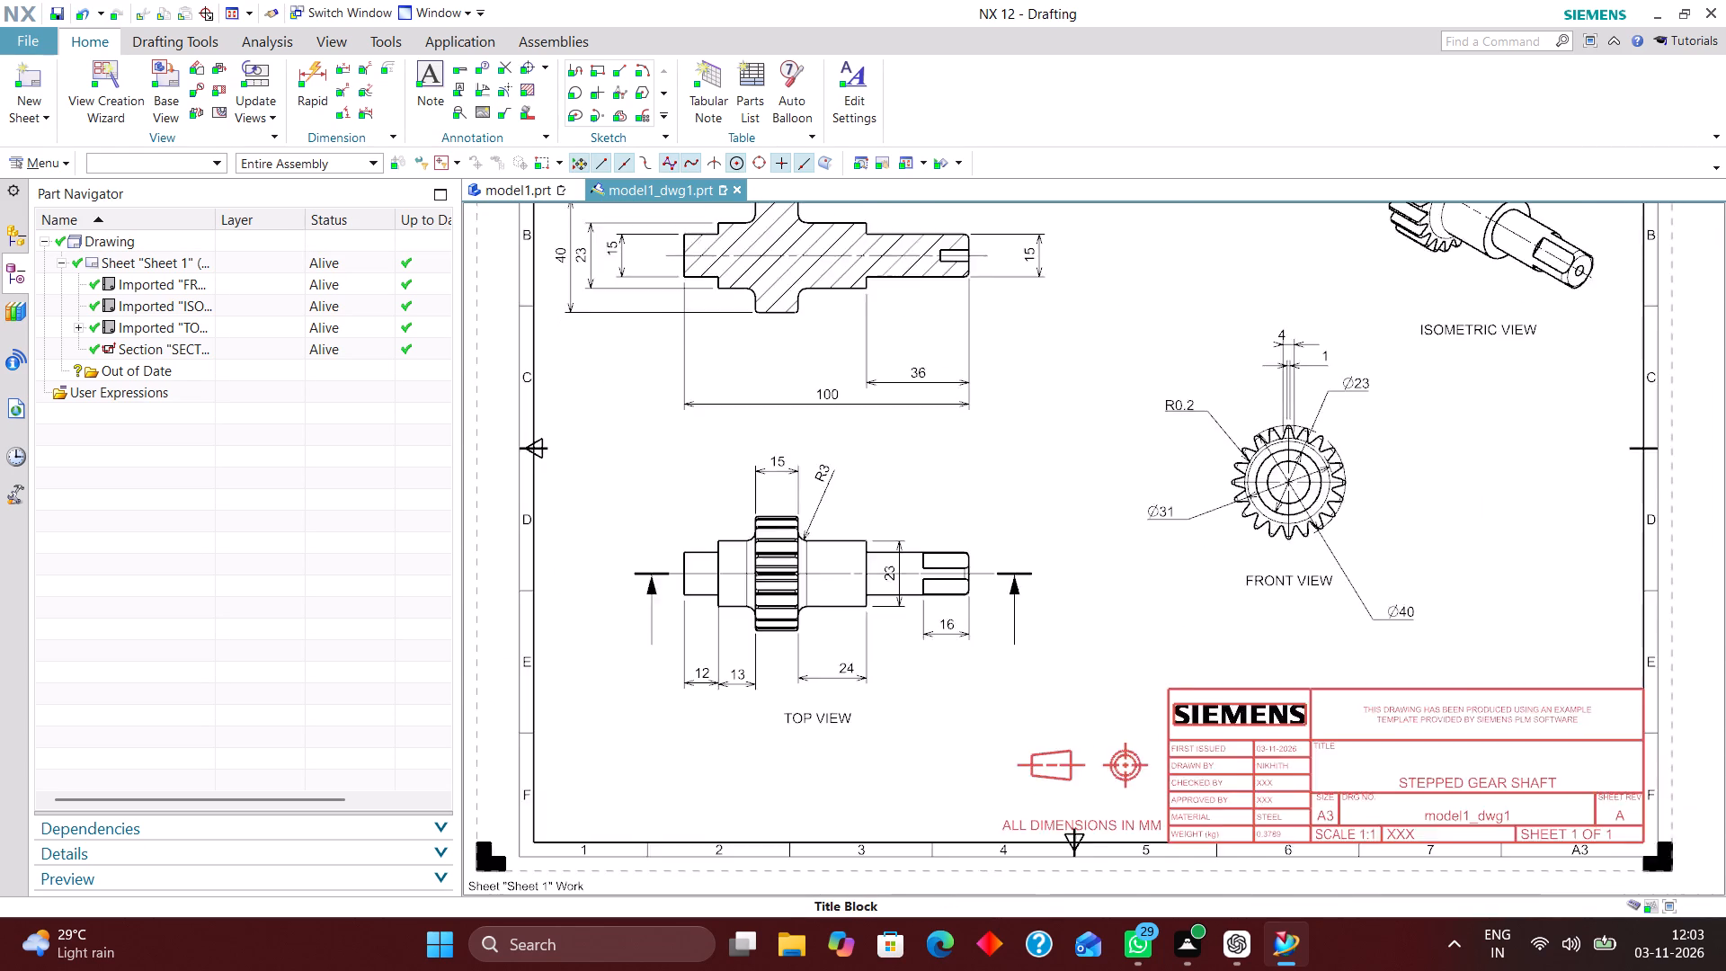
scroll(1179, 733, down, 4)
scroll(1100, 624, up, 3)
right_drag(1211, 473, 1053, 655)
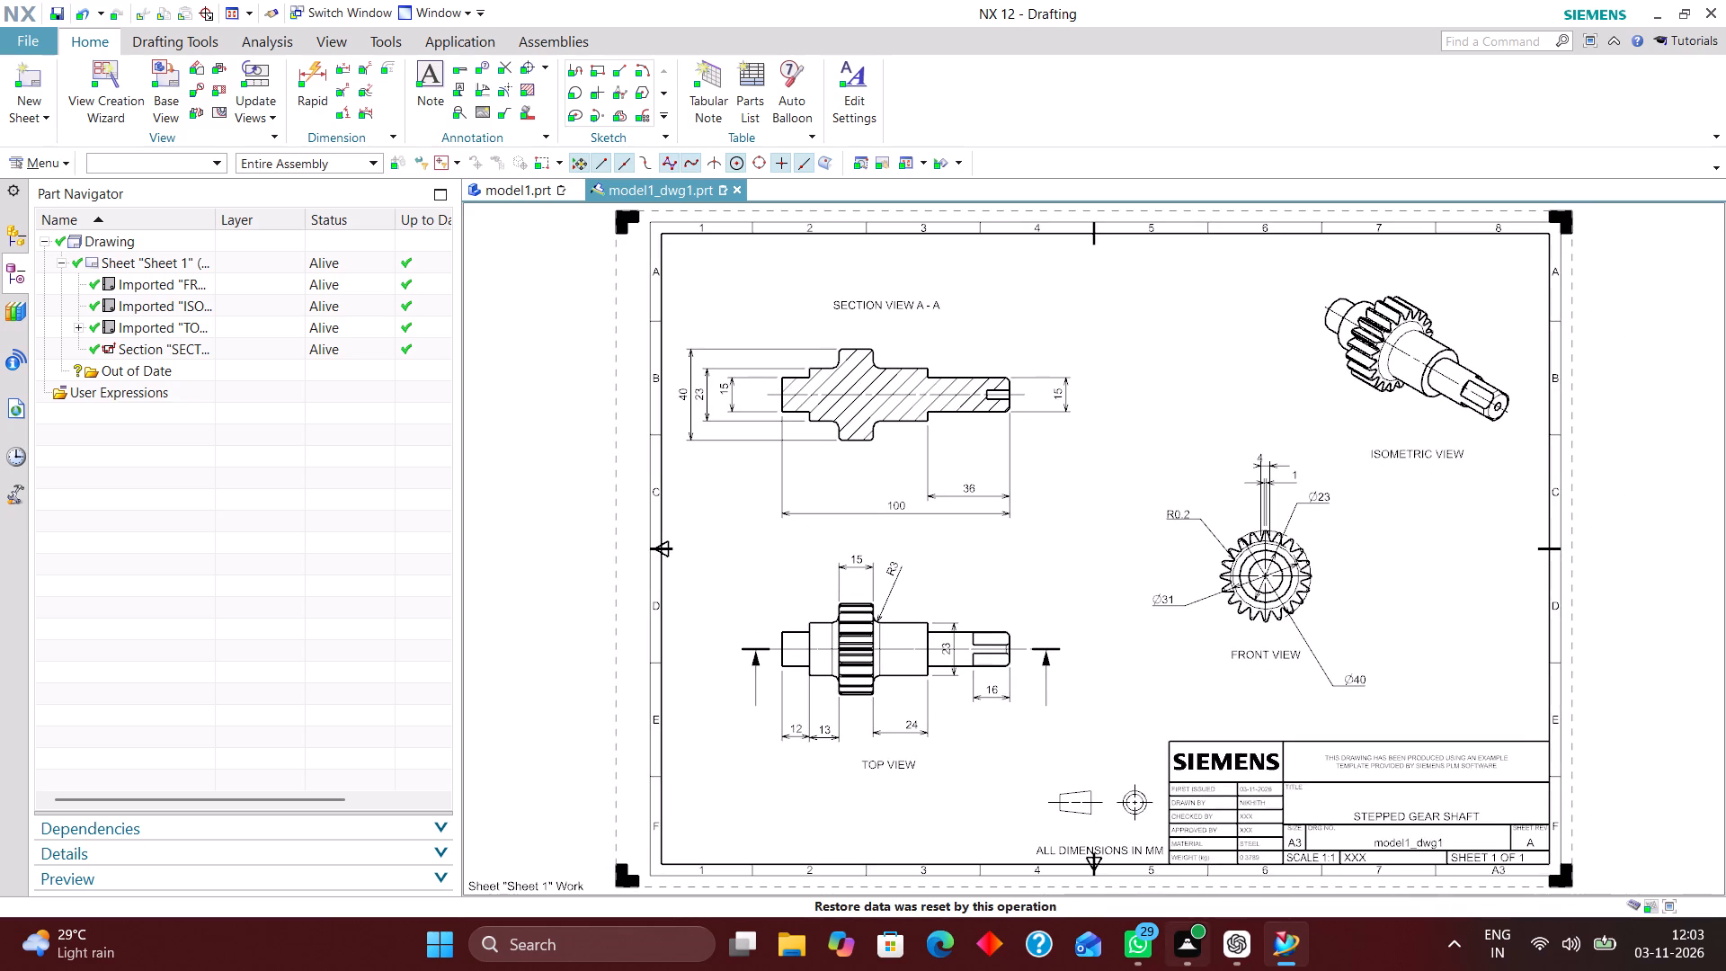
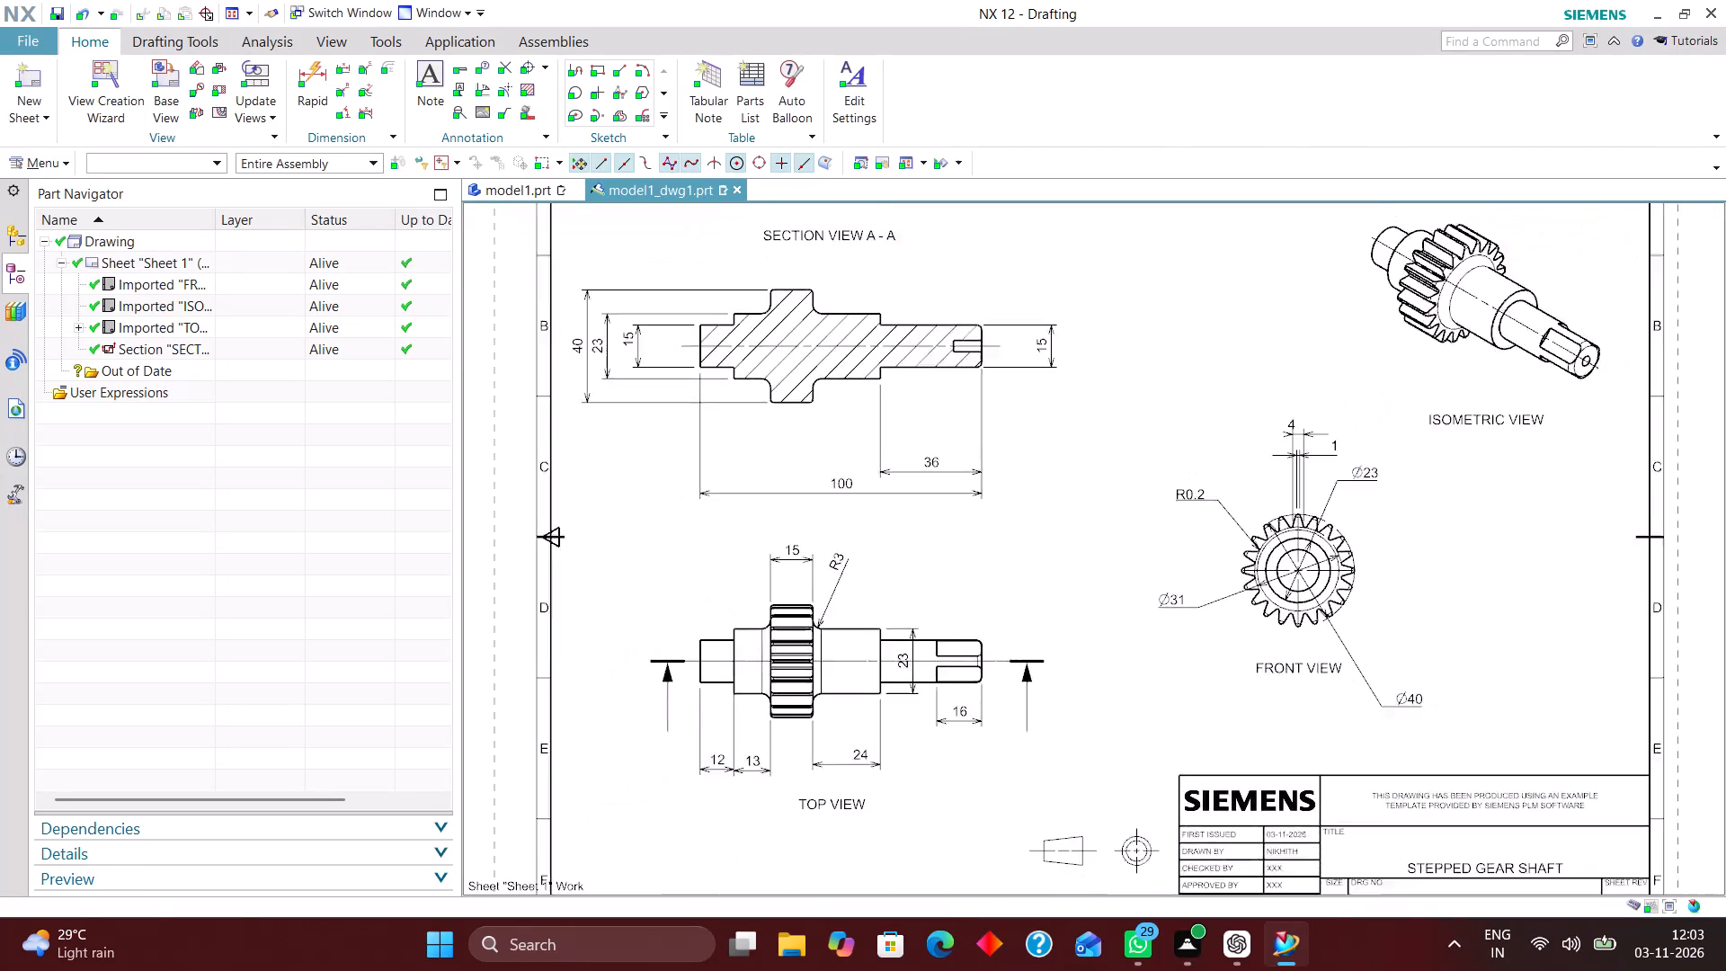
Filter the selection to dimensions, select all of them on the sheet, and move them to layer 223.
click(165, 164)
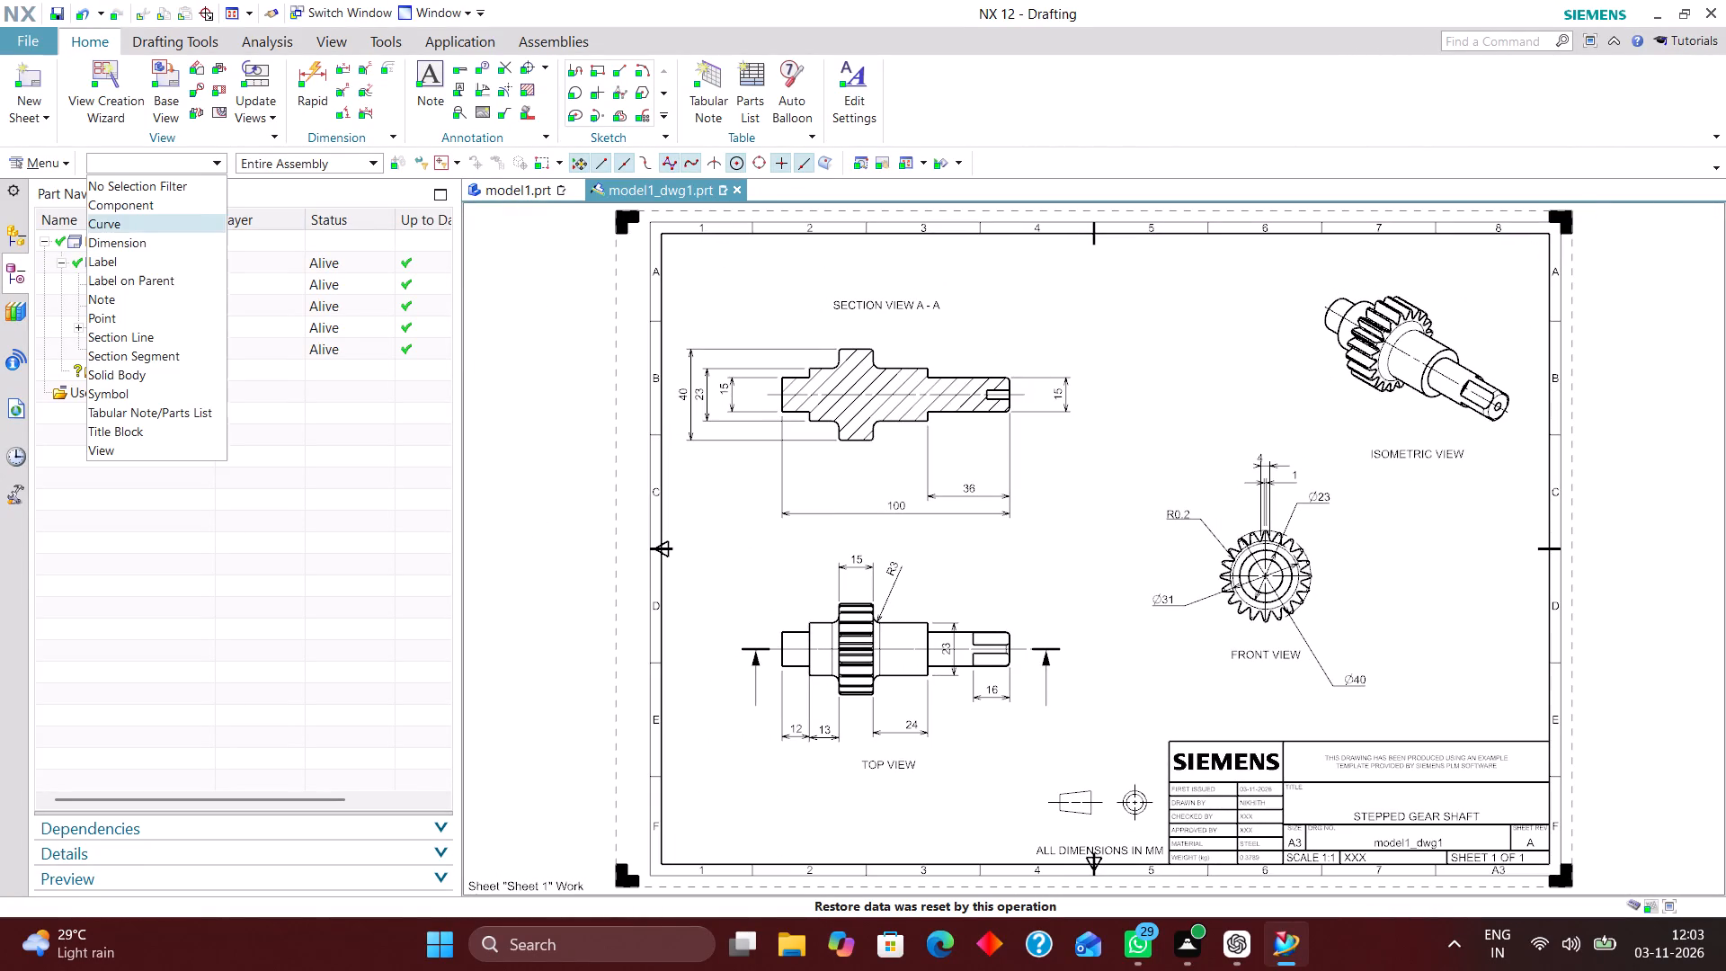
click(156, 233)
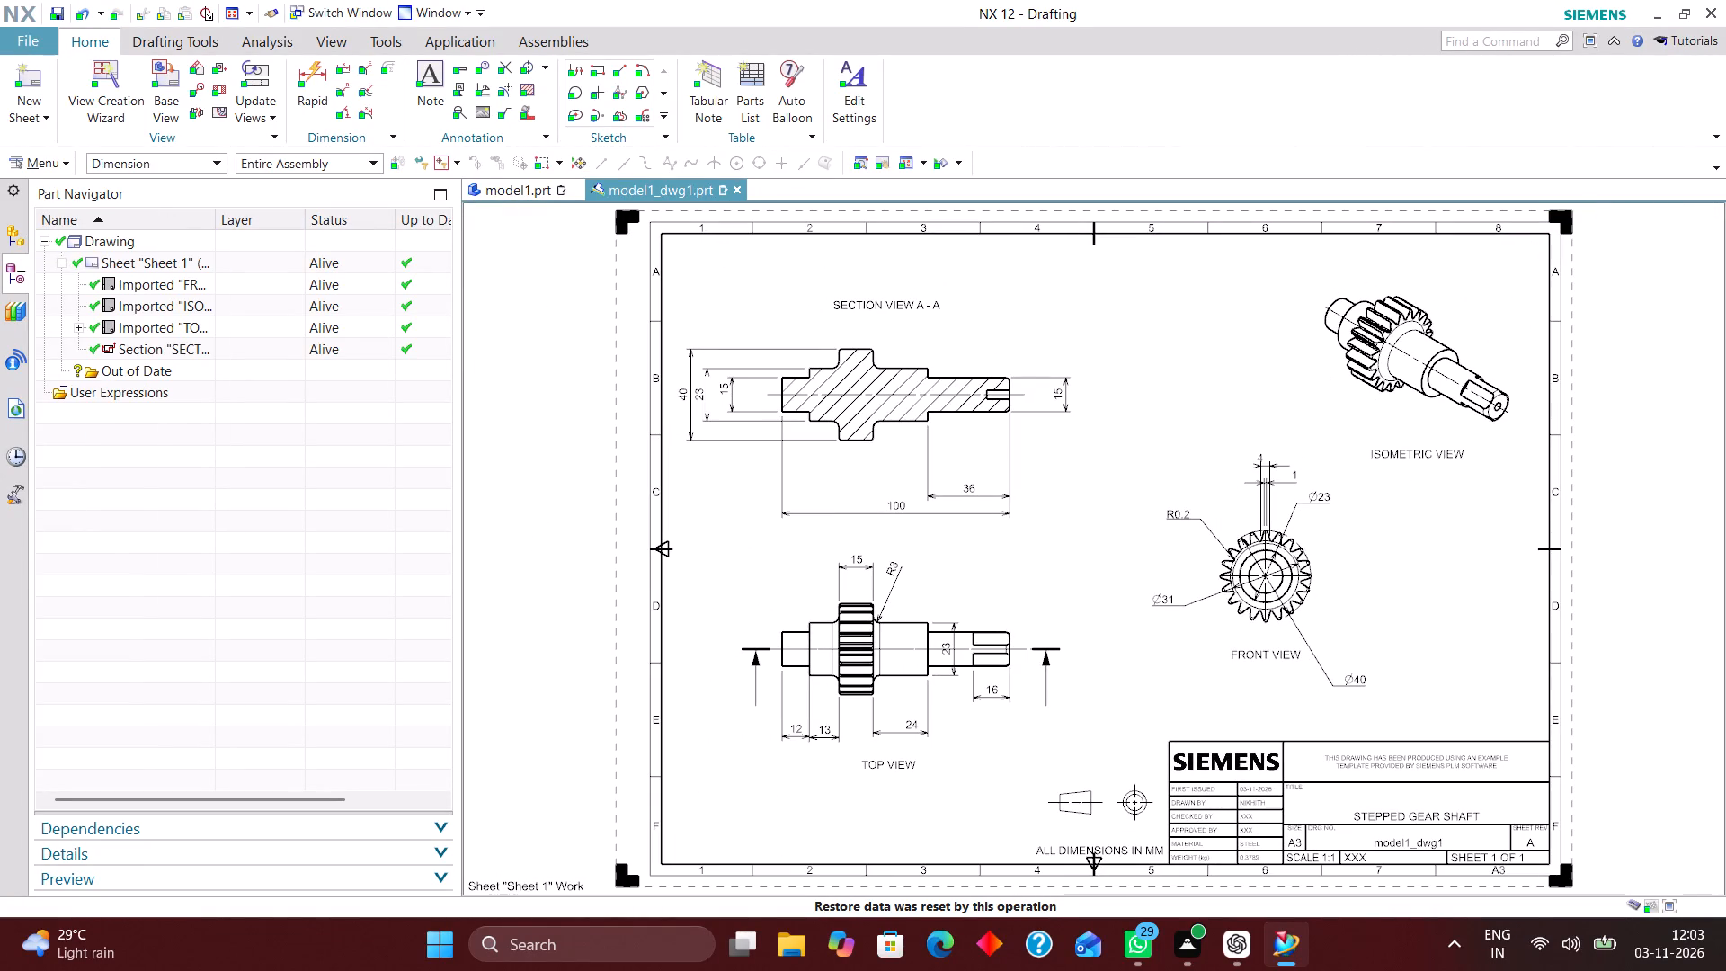
key(ctrl+a)
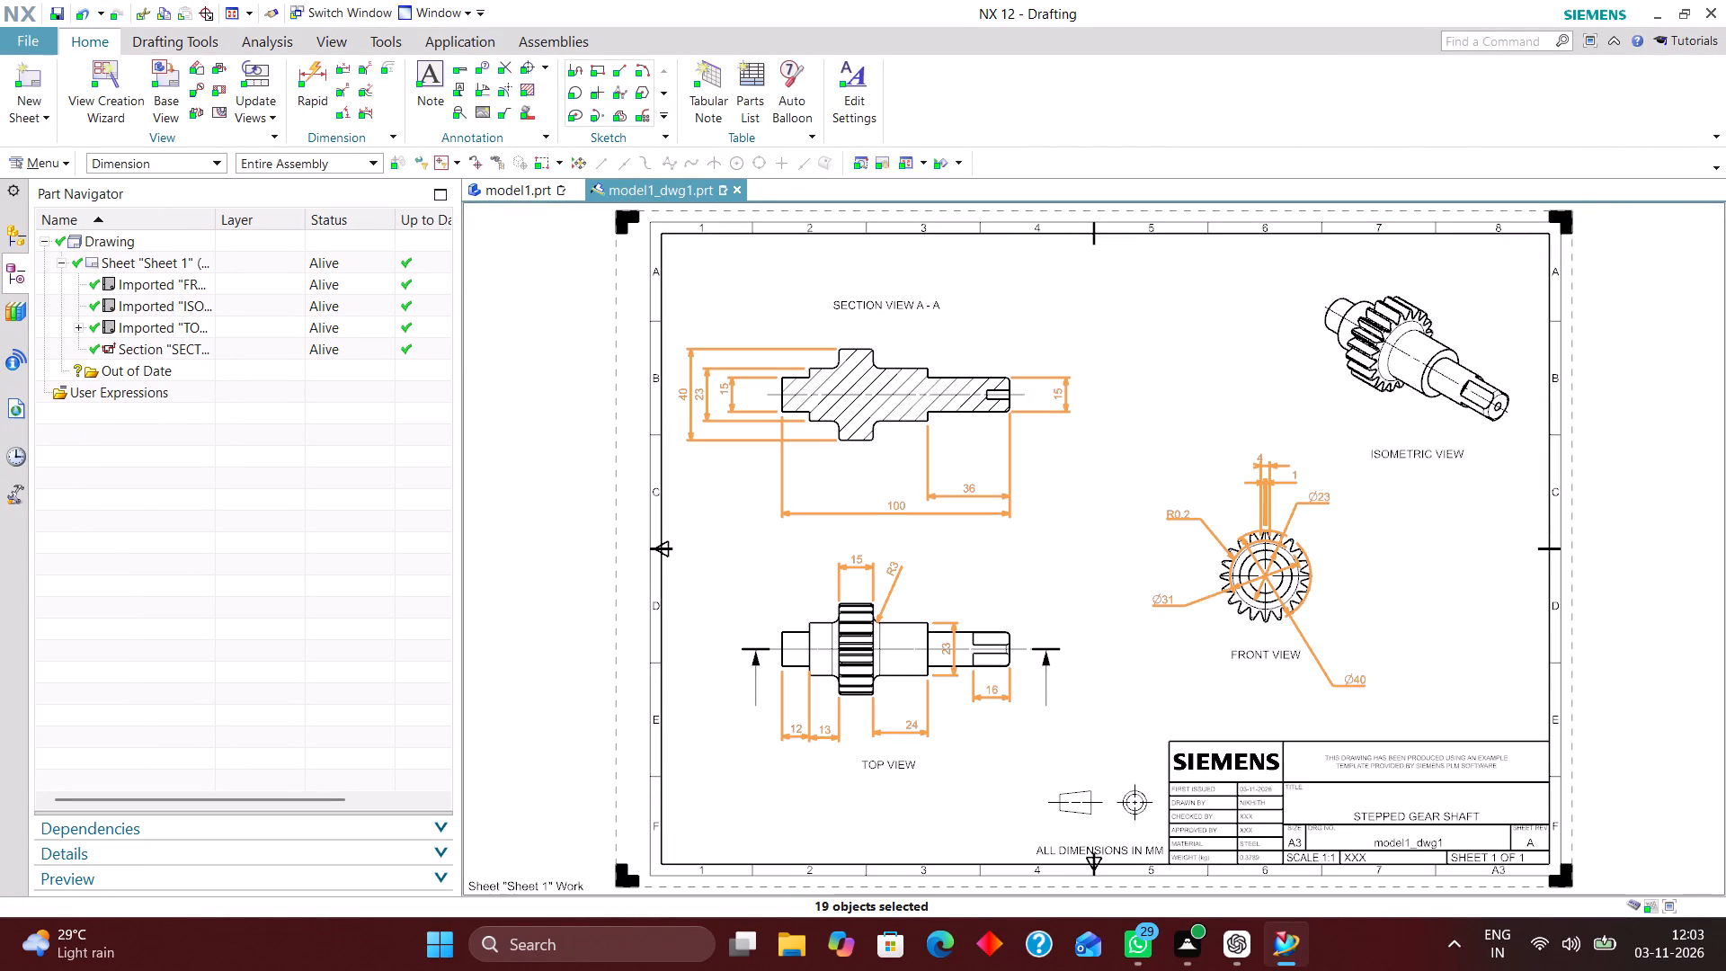
key(ctrl+j)
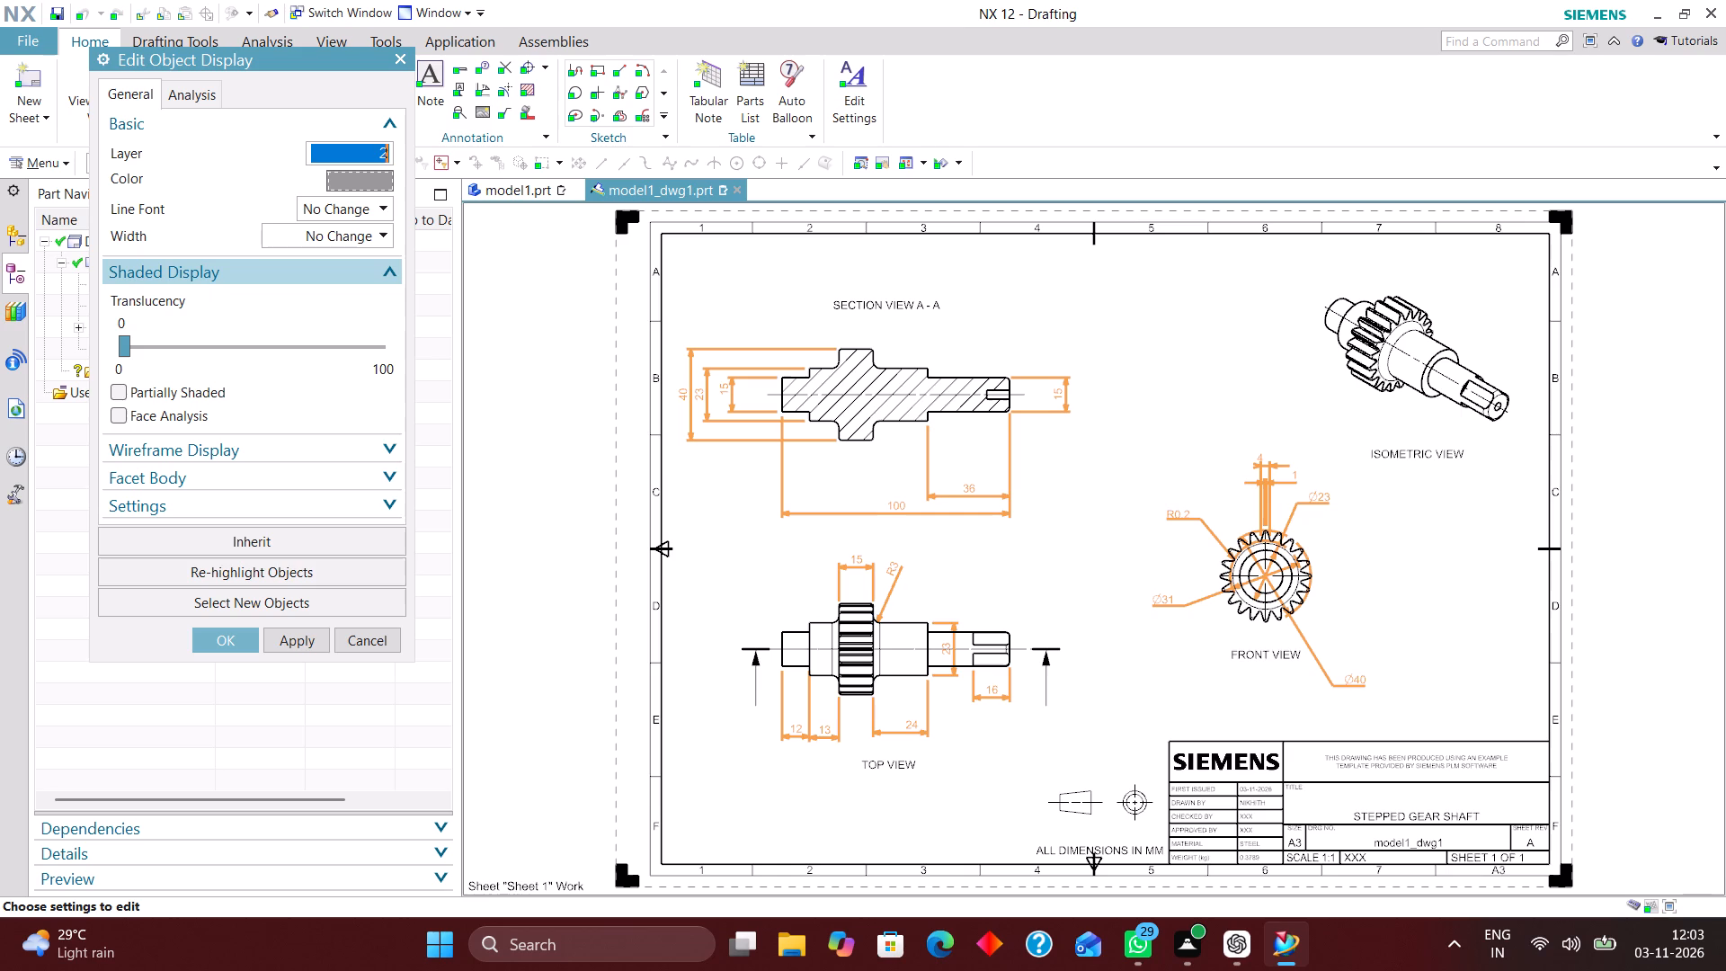
text(223)
key(Return)
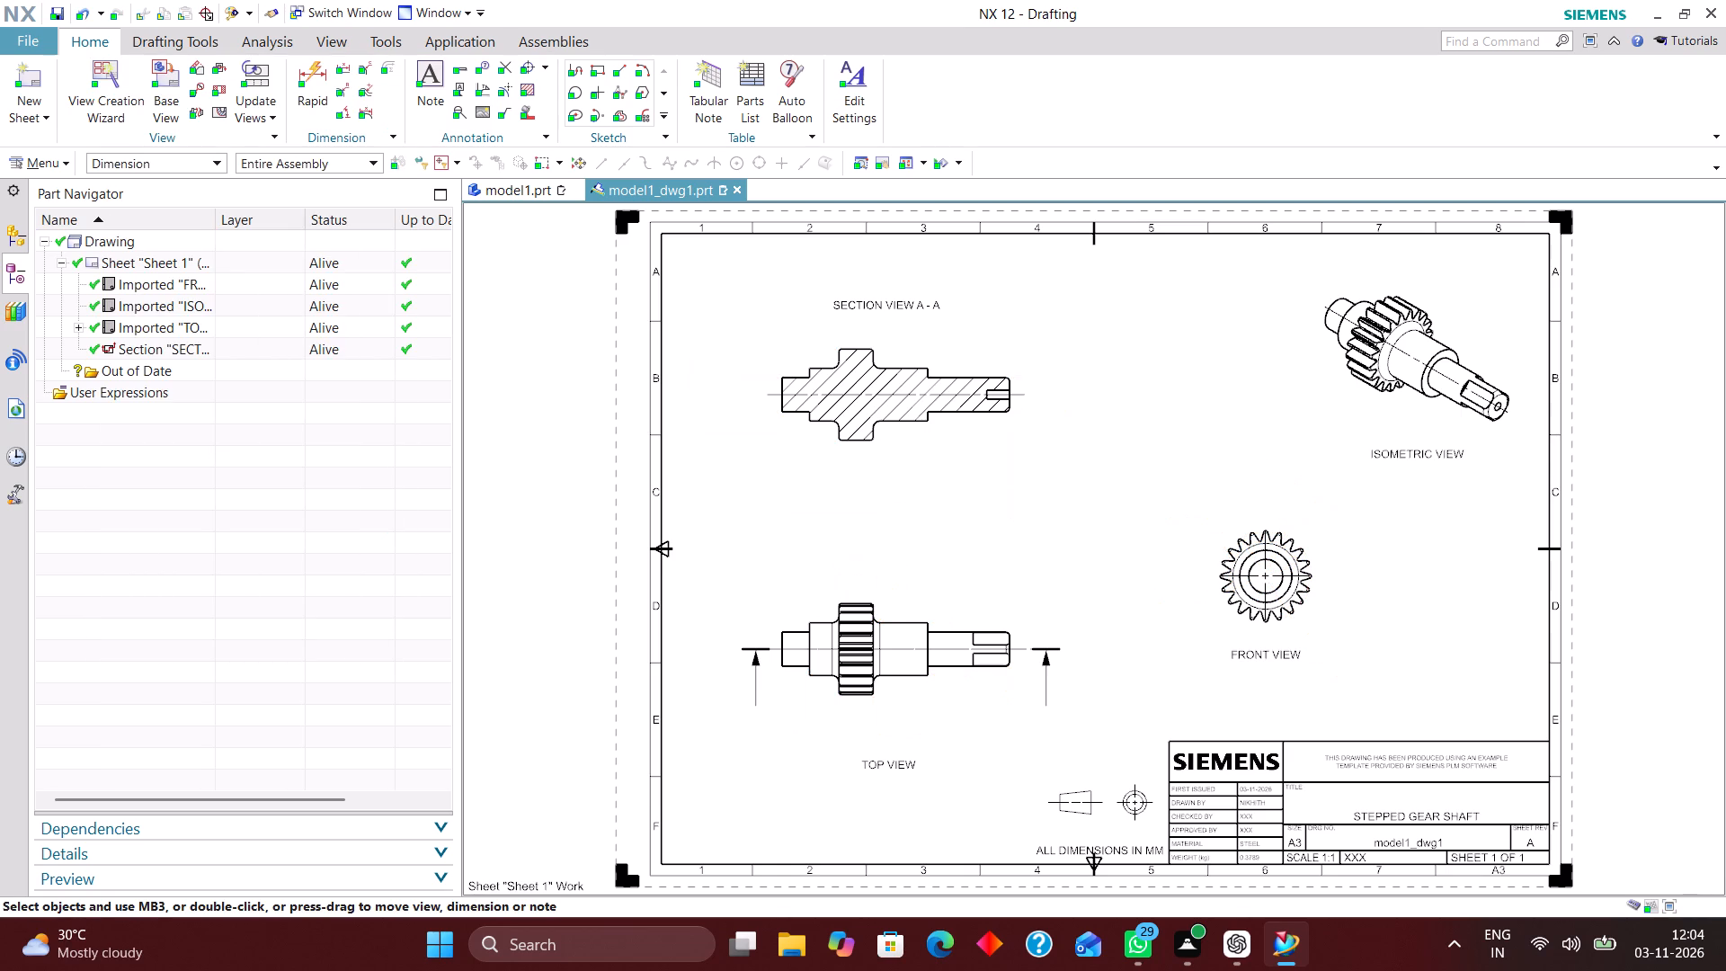
Filter the selection to notes, select all of them on the sheet, and move them to layer 224.
click(182, 163)
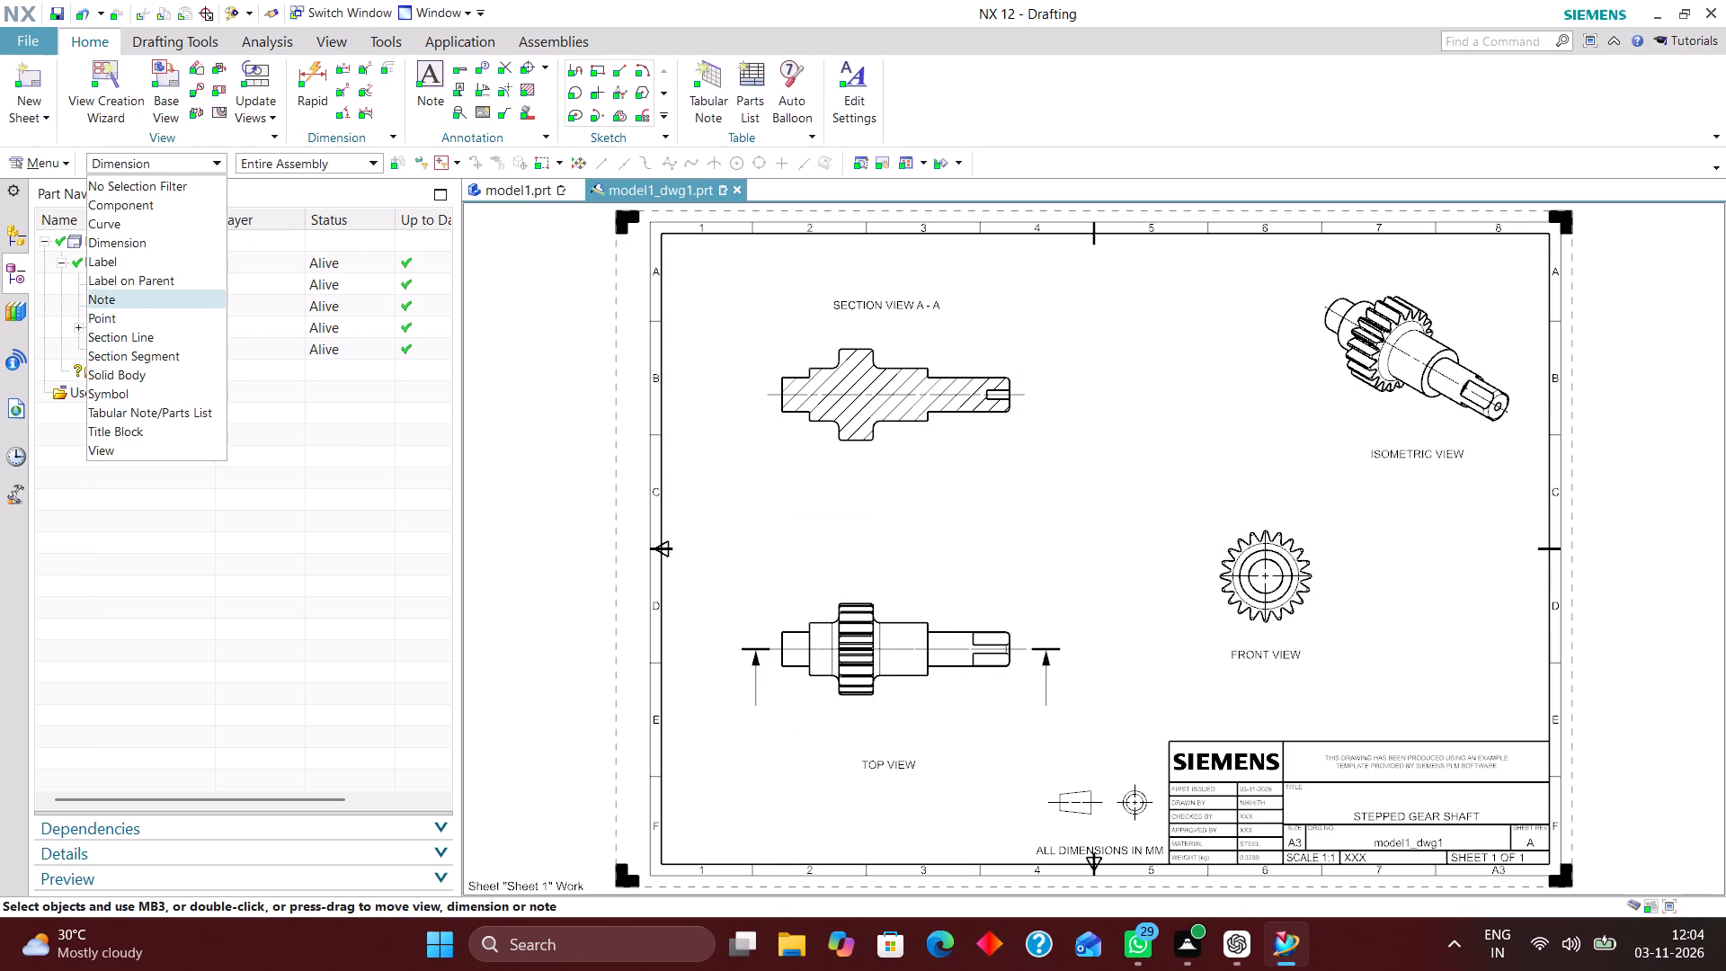
click(149, 303)
key(ctrl+a)
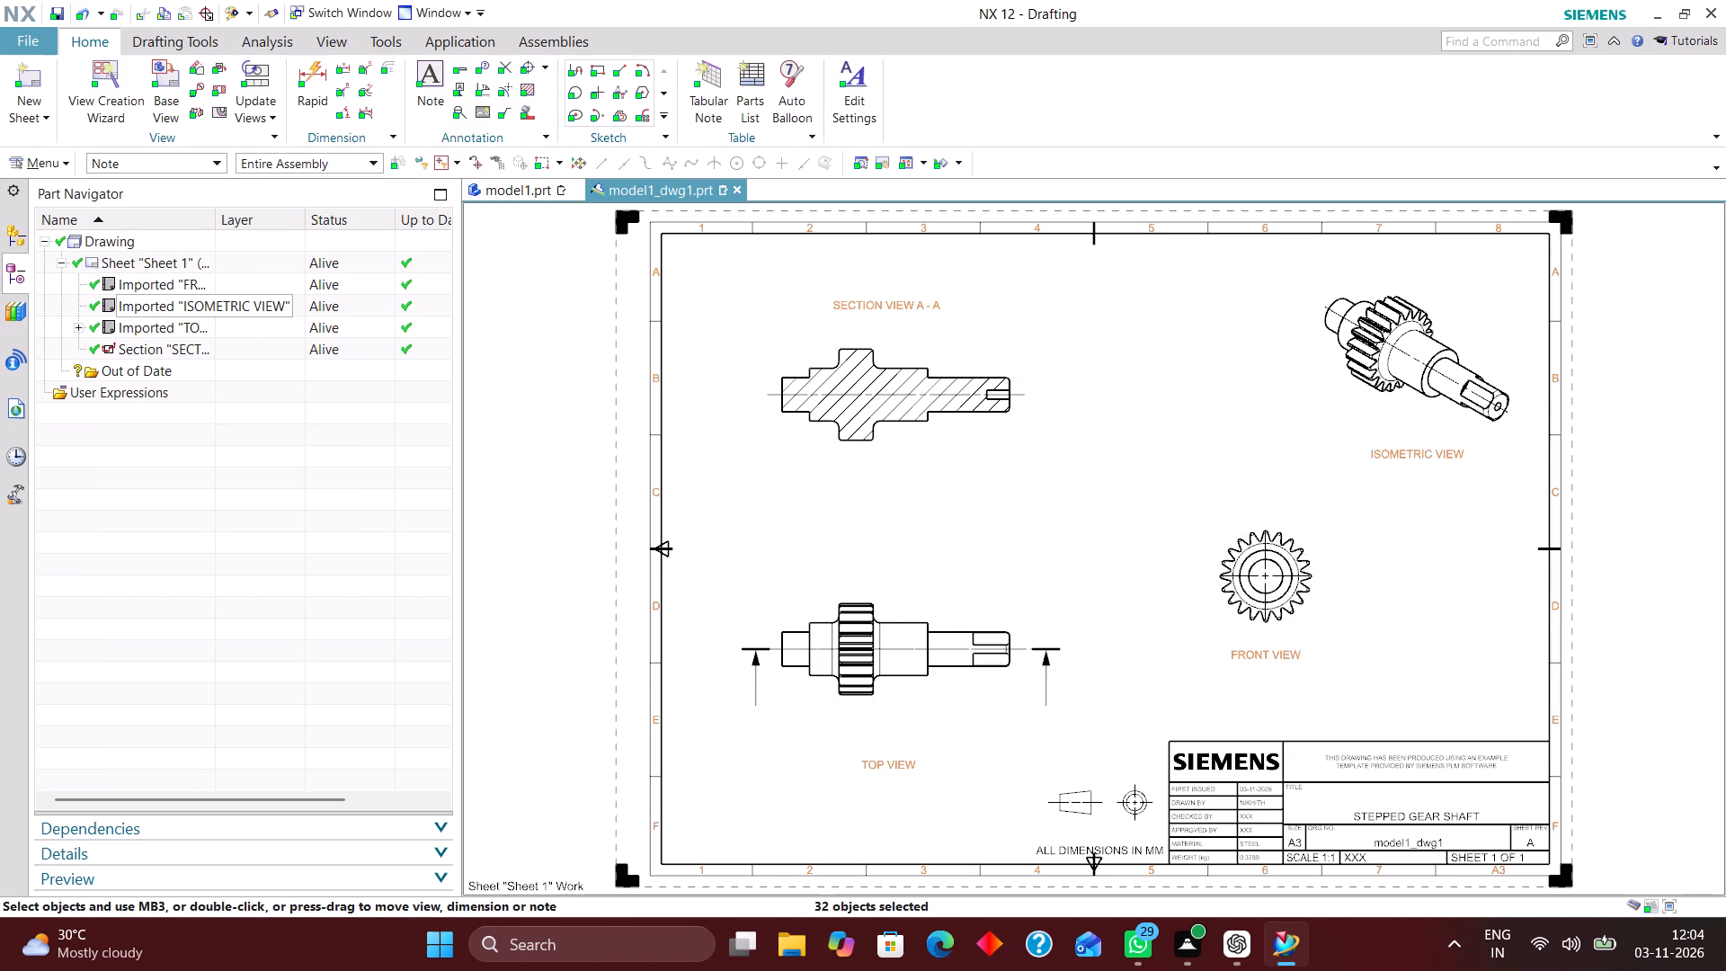
key(ctrl+j)
key(2)
text(24)
key(Return)
Filter the selection to symbols, select all of them on the sheet, and move them to layer 225.
click(137, 168)
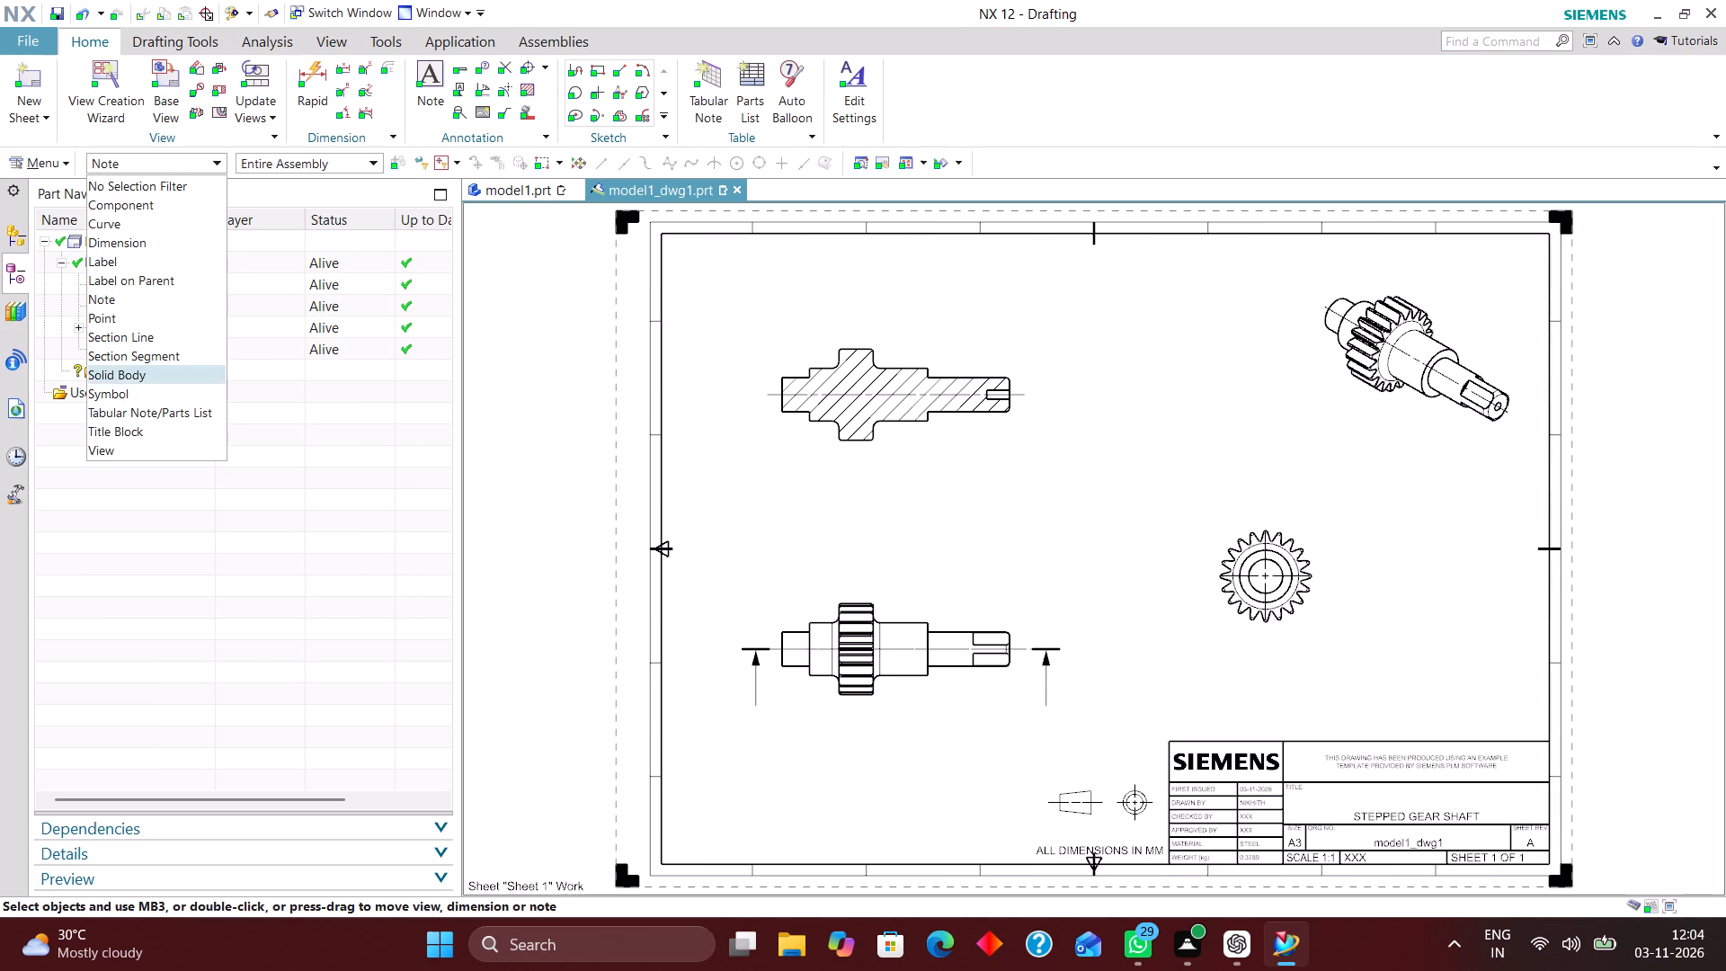
click(147, 388)
key(ctrl+a)
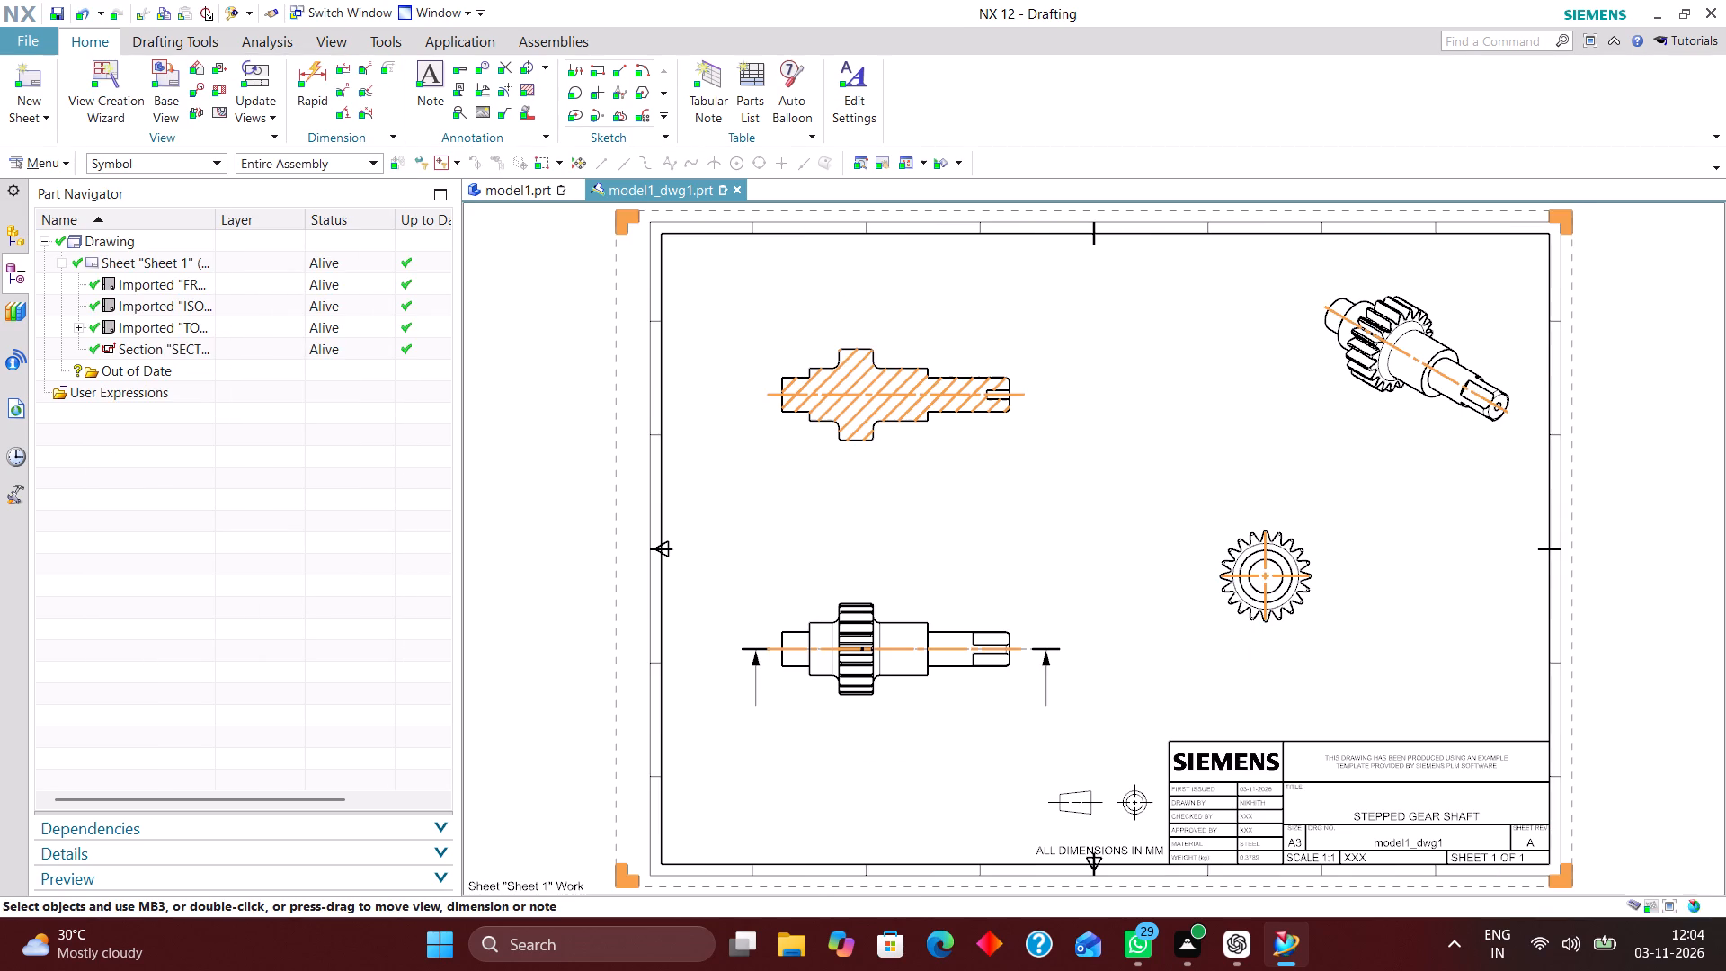
key(ctrl+j)
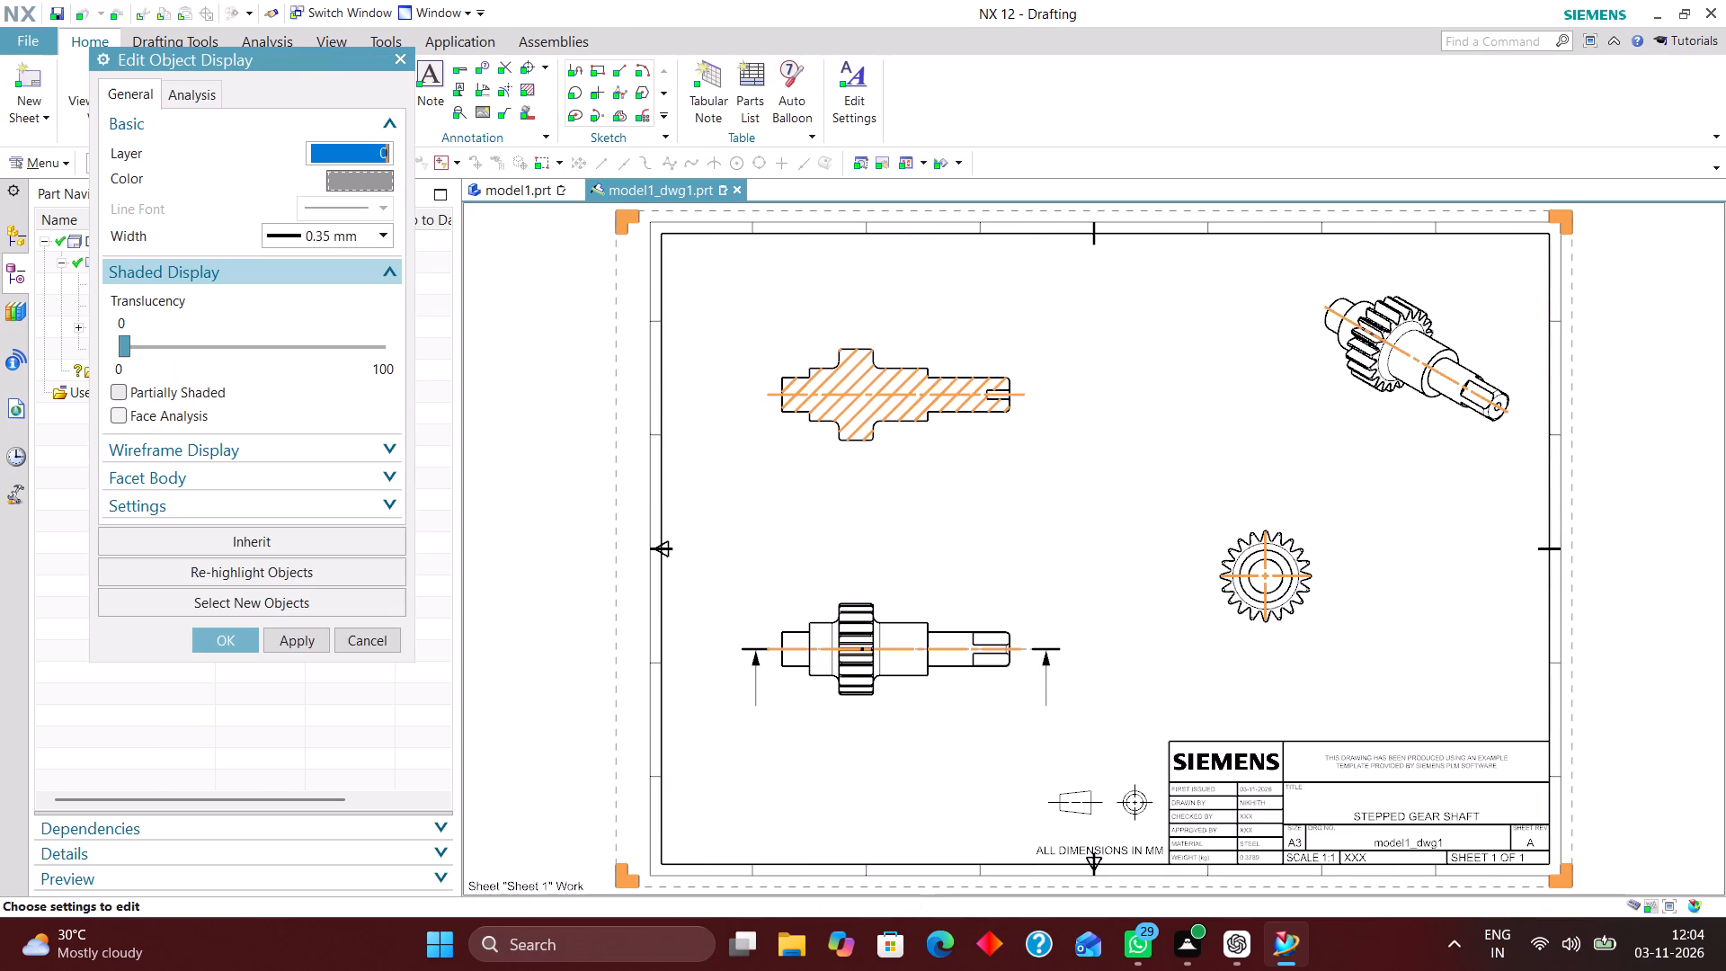
text(225)
key(Return)
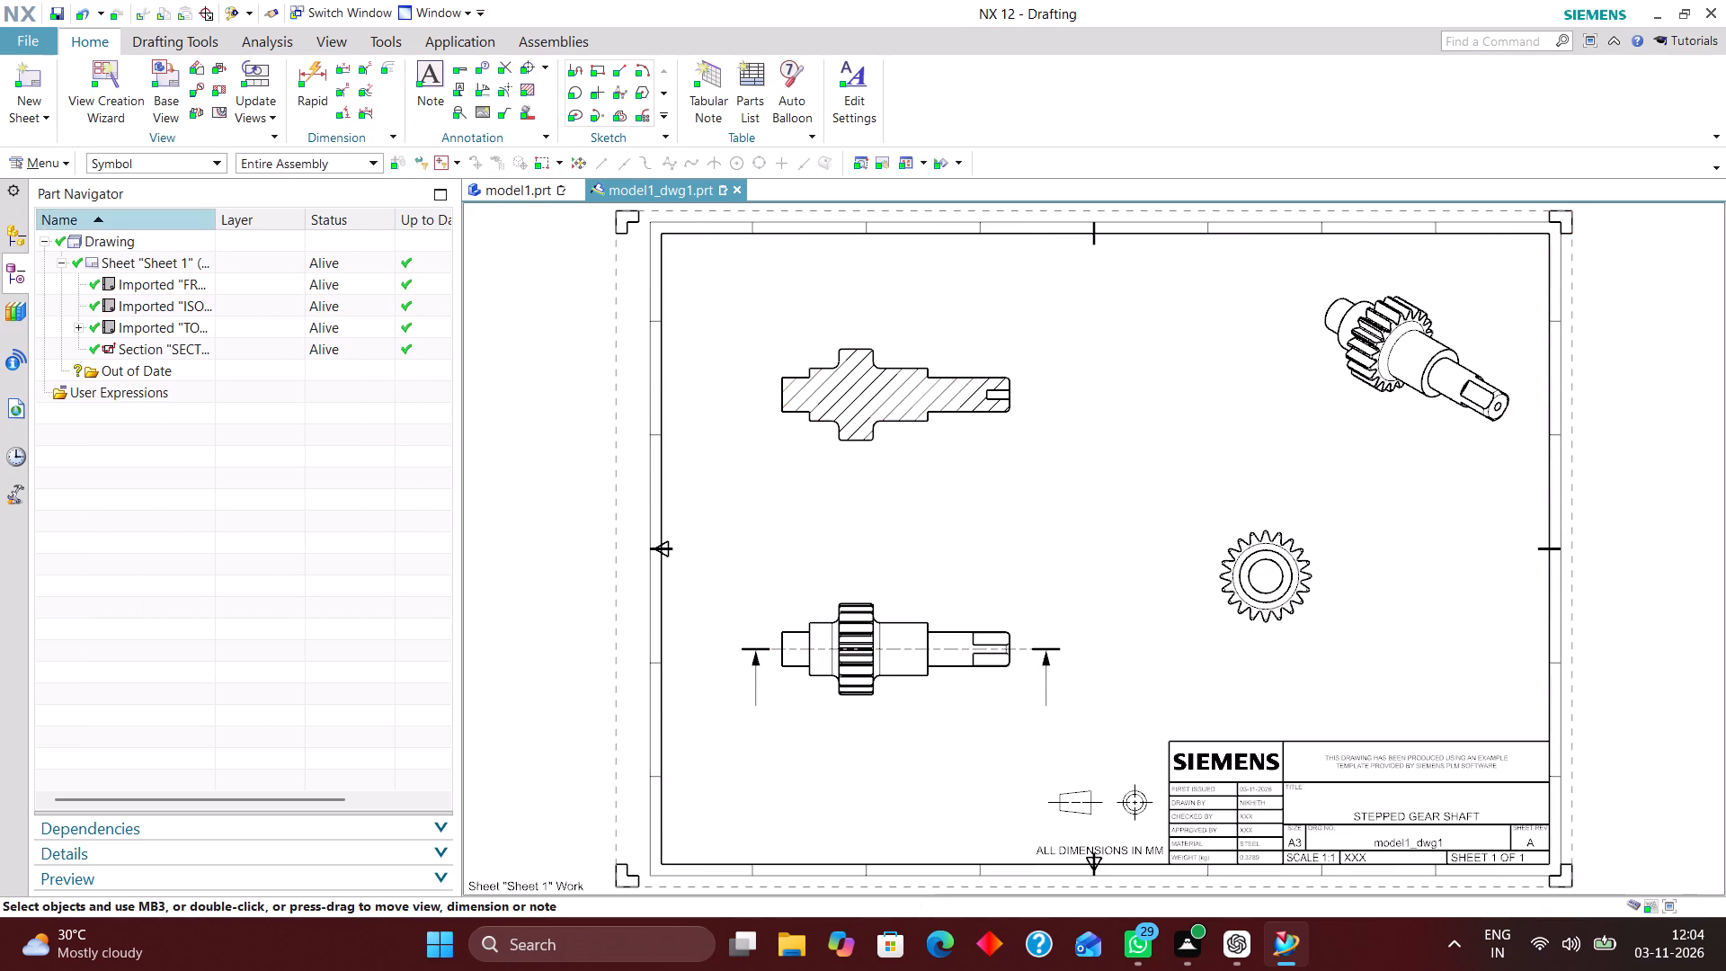
Check the layer settings for how the drawing objects are distributed across the layers.
click(159, 164)
click(681, 343)
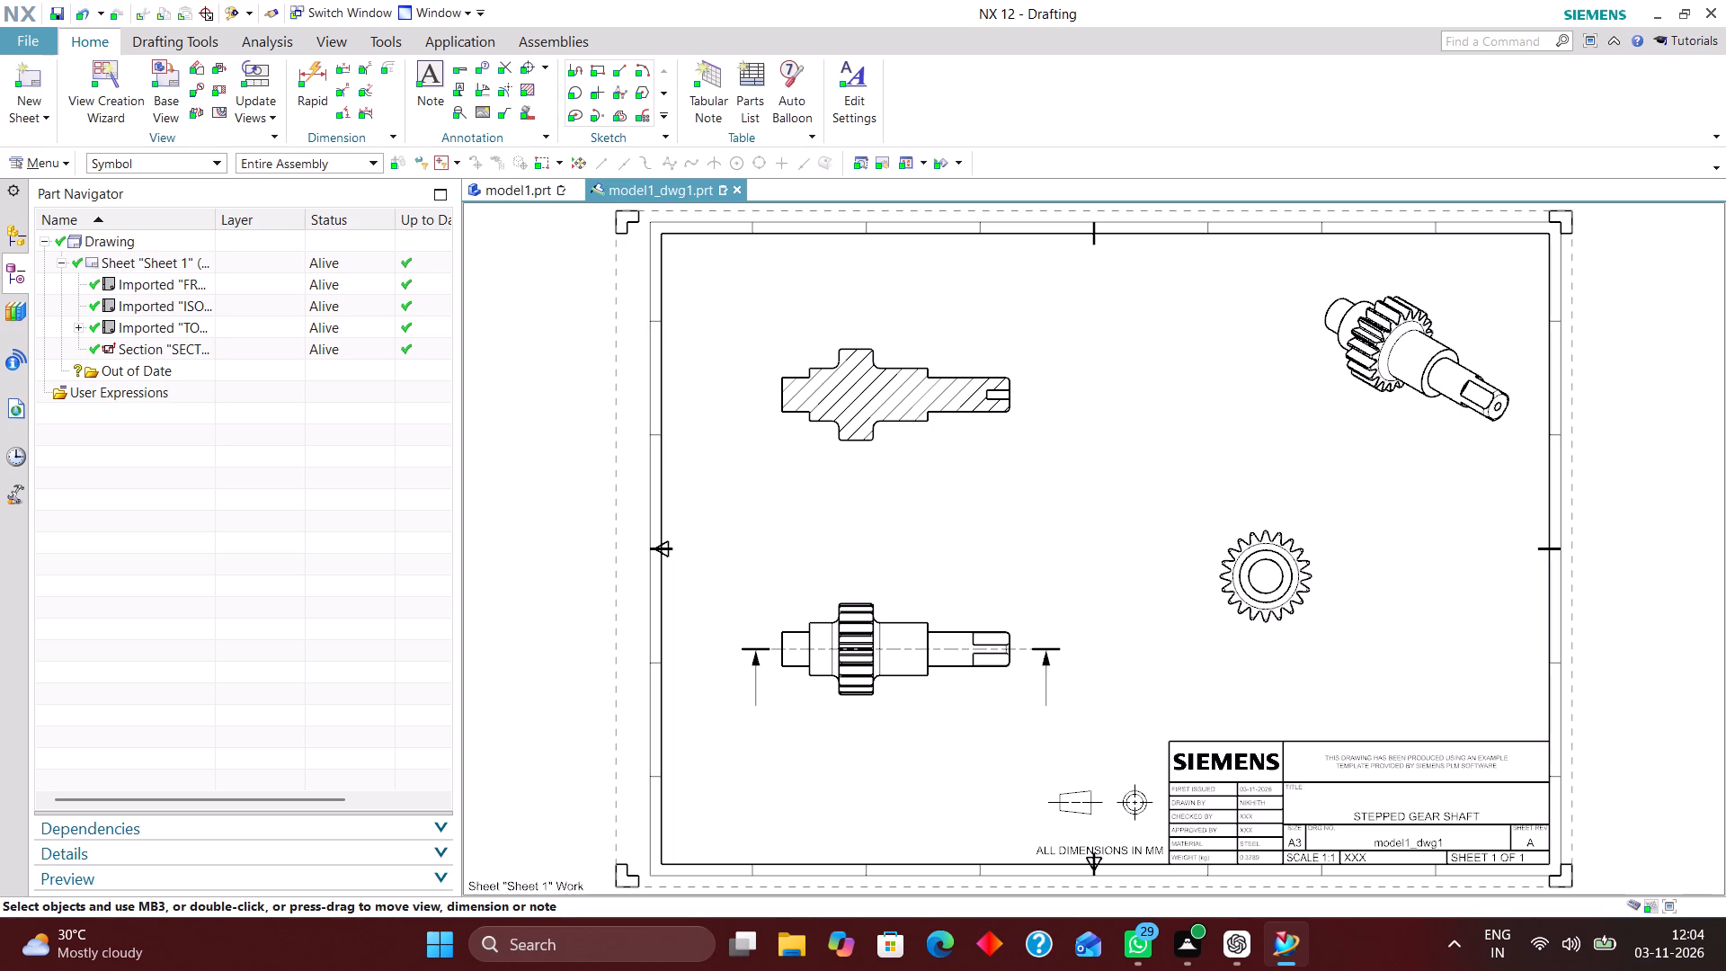
key(ctrl+l)
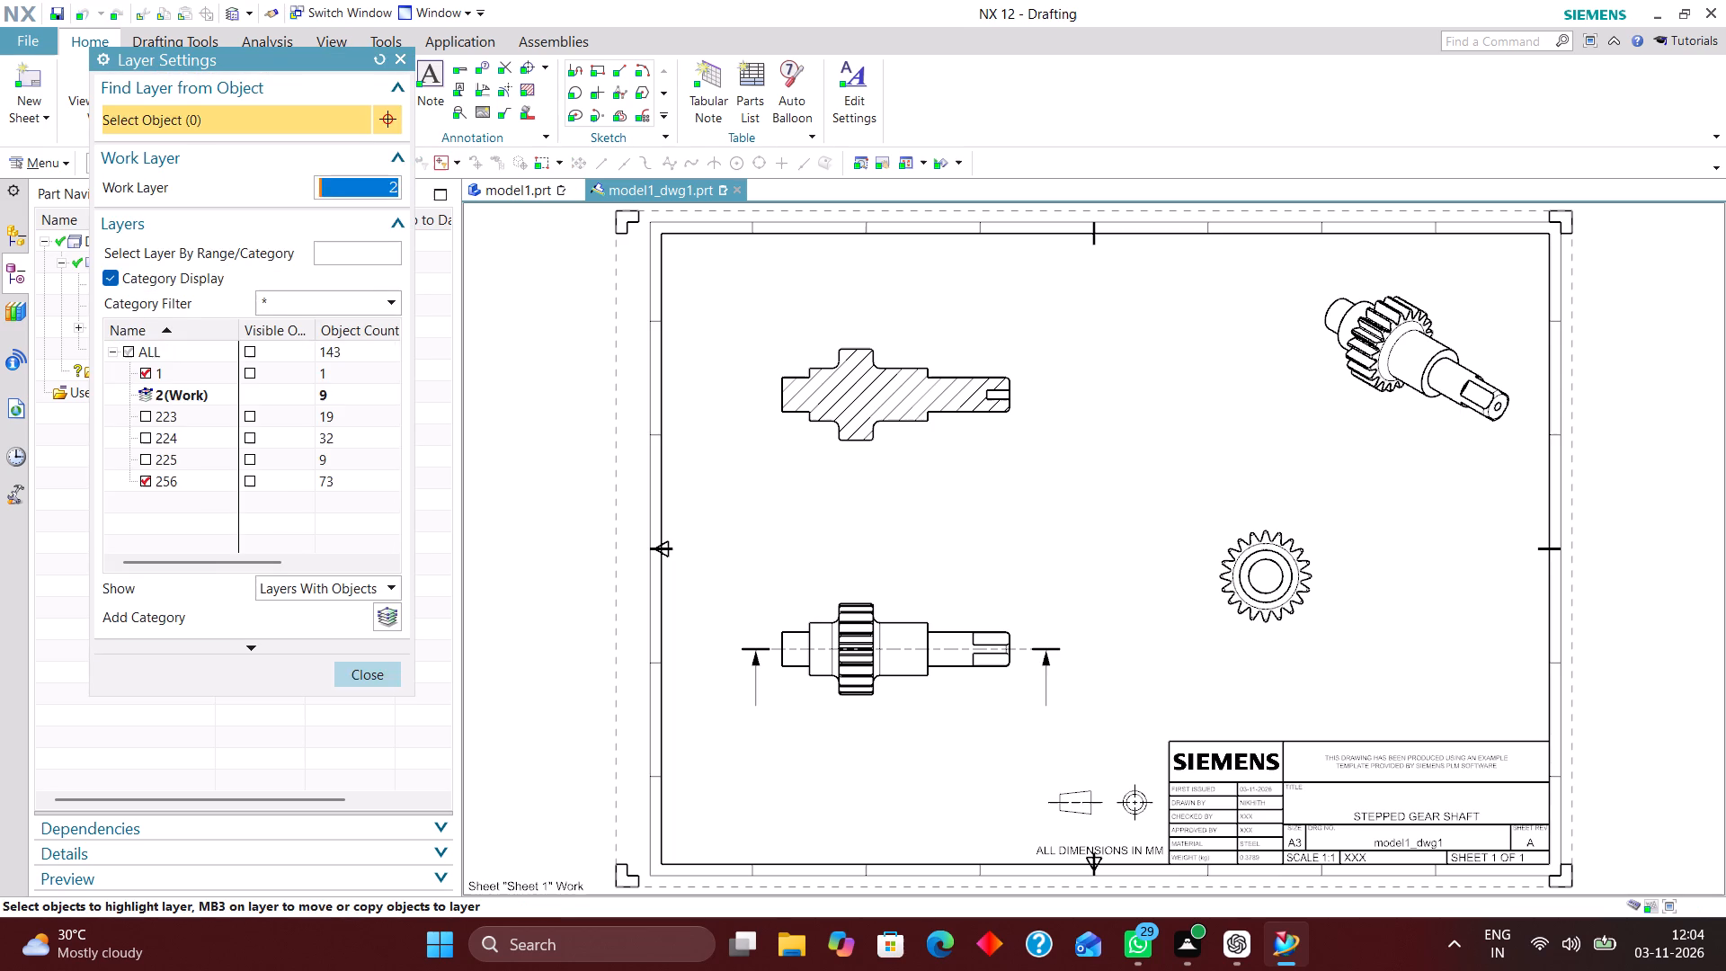
click(370, 664)
Filter the selection to section lines, select the section line in TOP VIEW, and move it to layer 226.
click(155, 163)
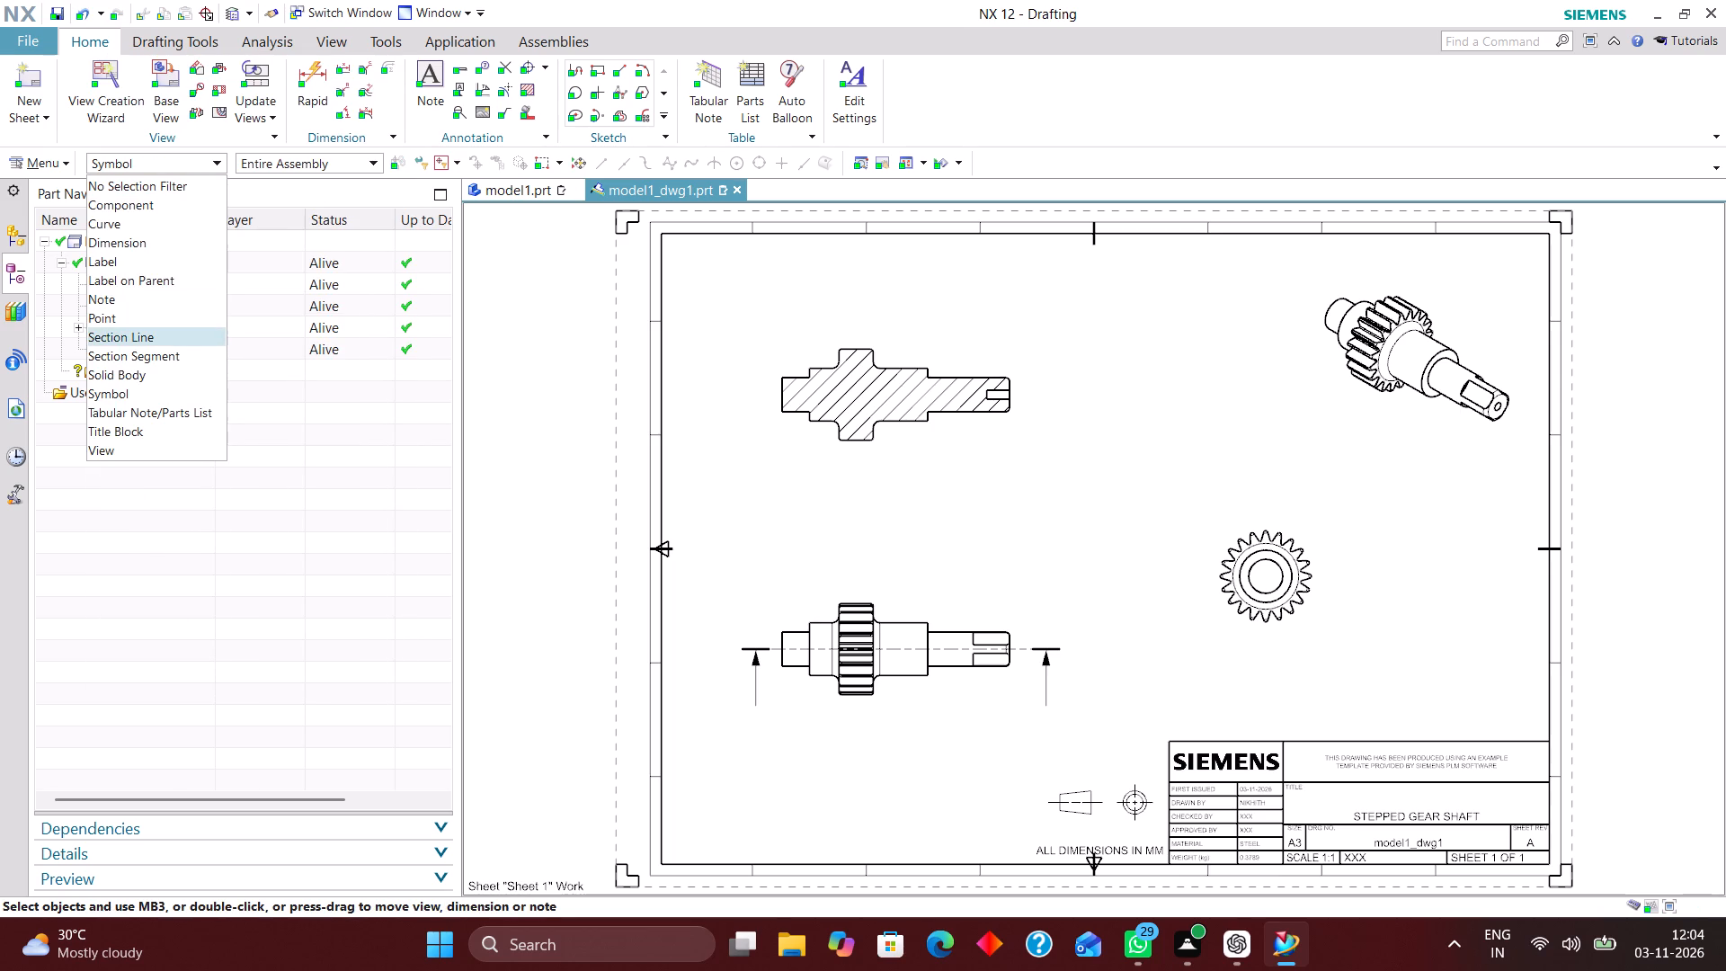
click(146, 334)
key(ctrl+a)
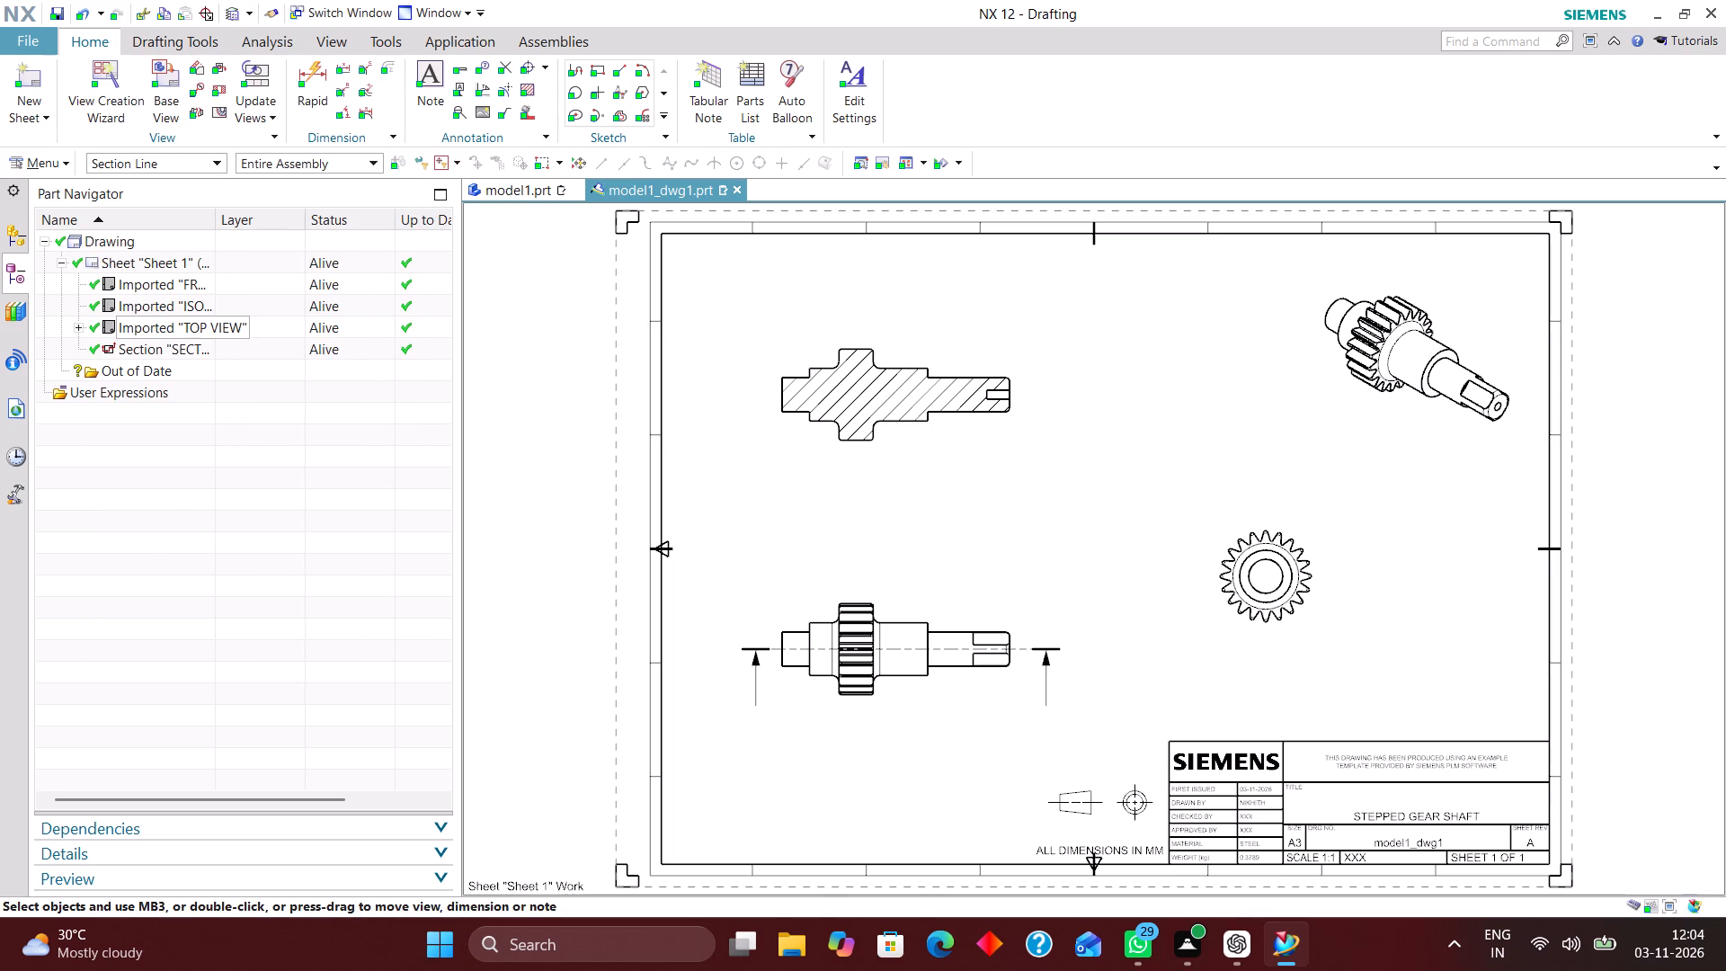
key(ctrl+j)
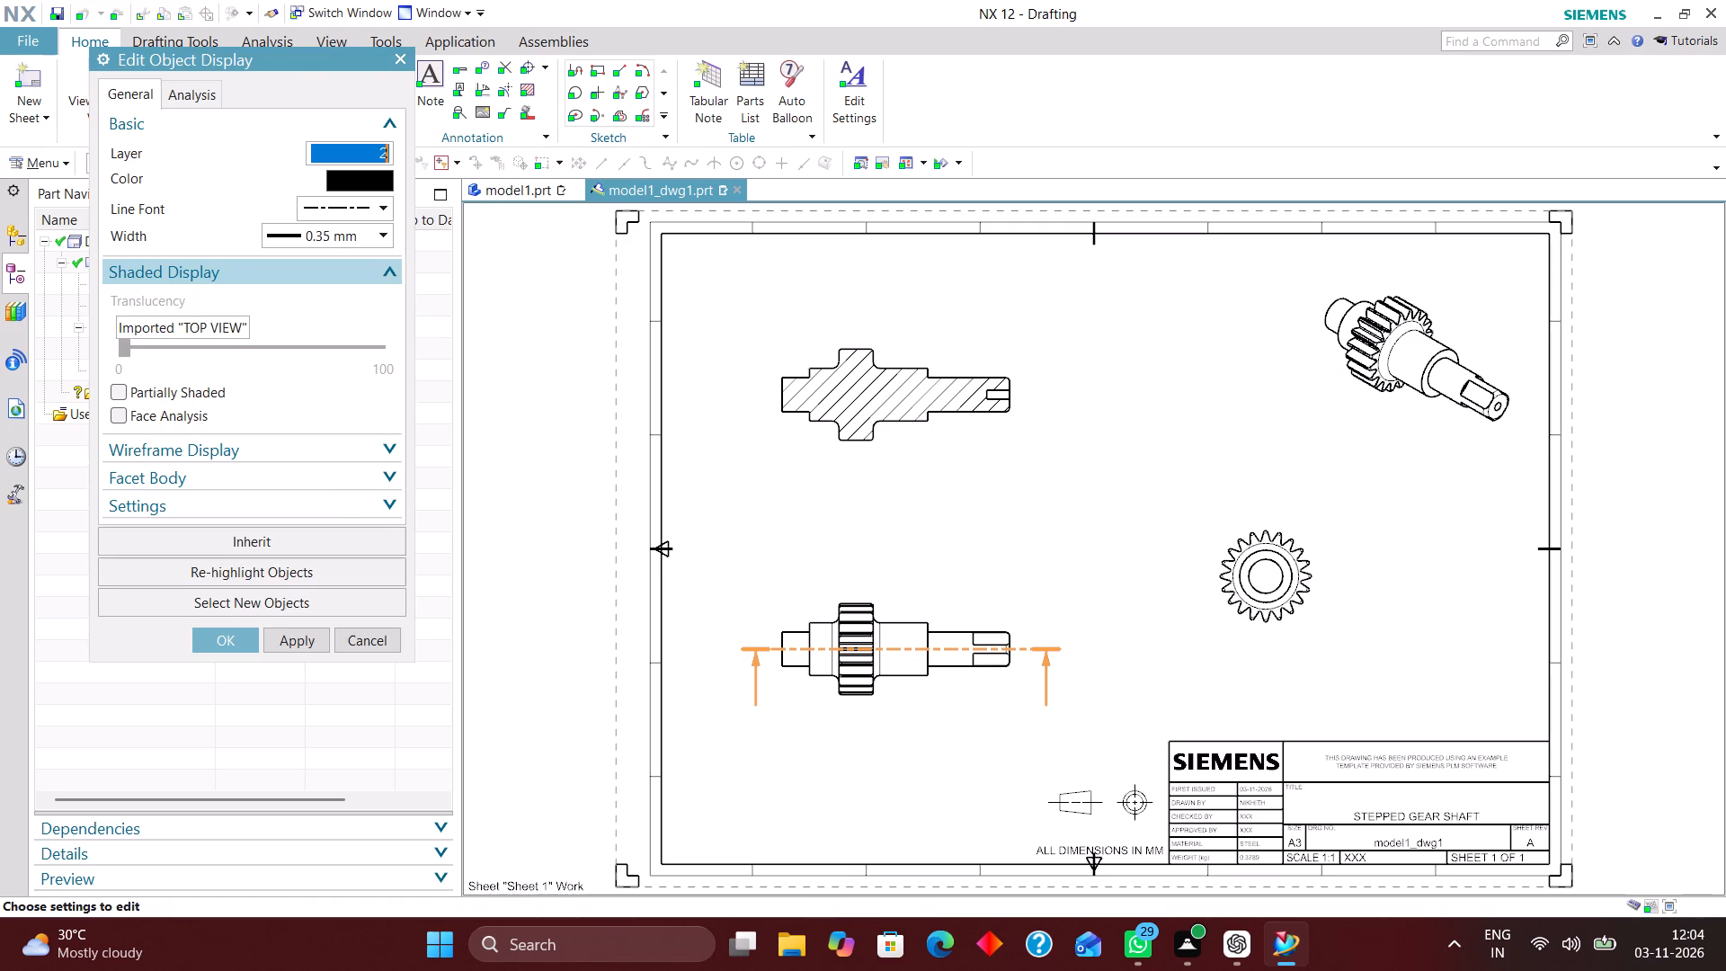
text(226)
key(Return)
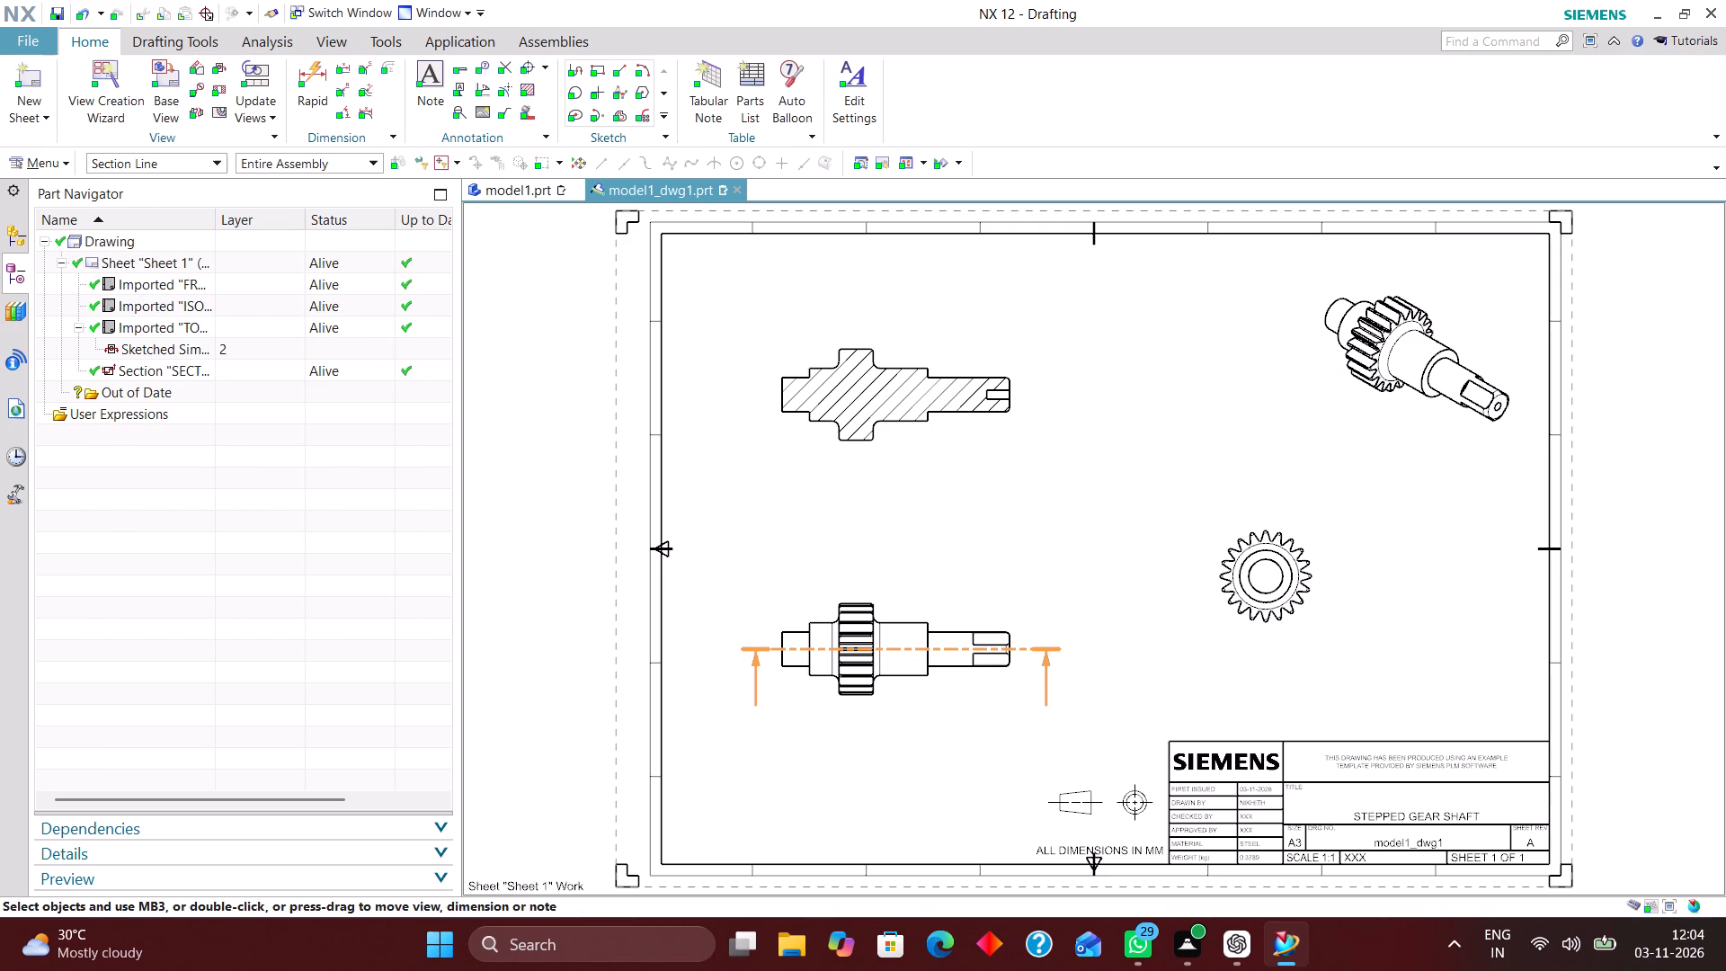
Set the selection filter to Title Block, and turn on all layers with objects as visible only.
click(137, 172)
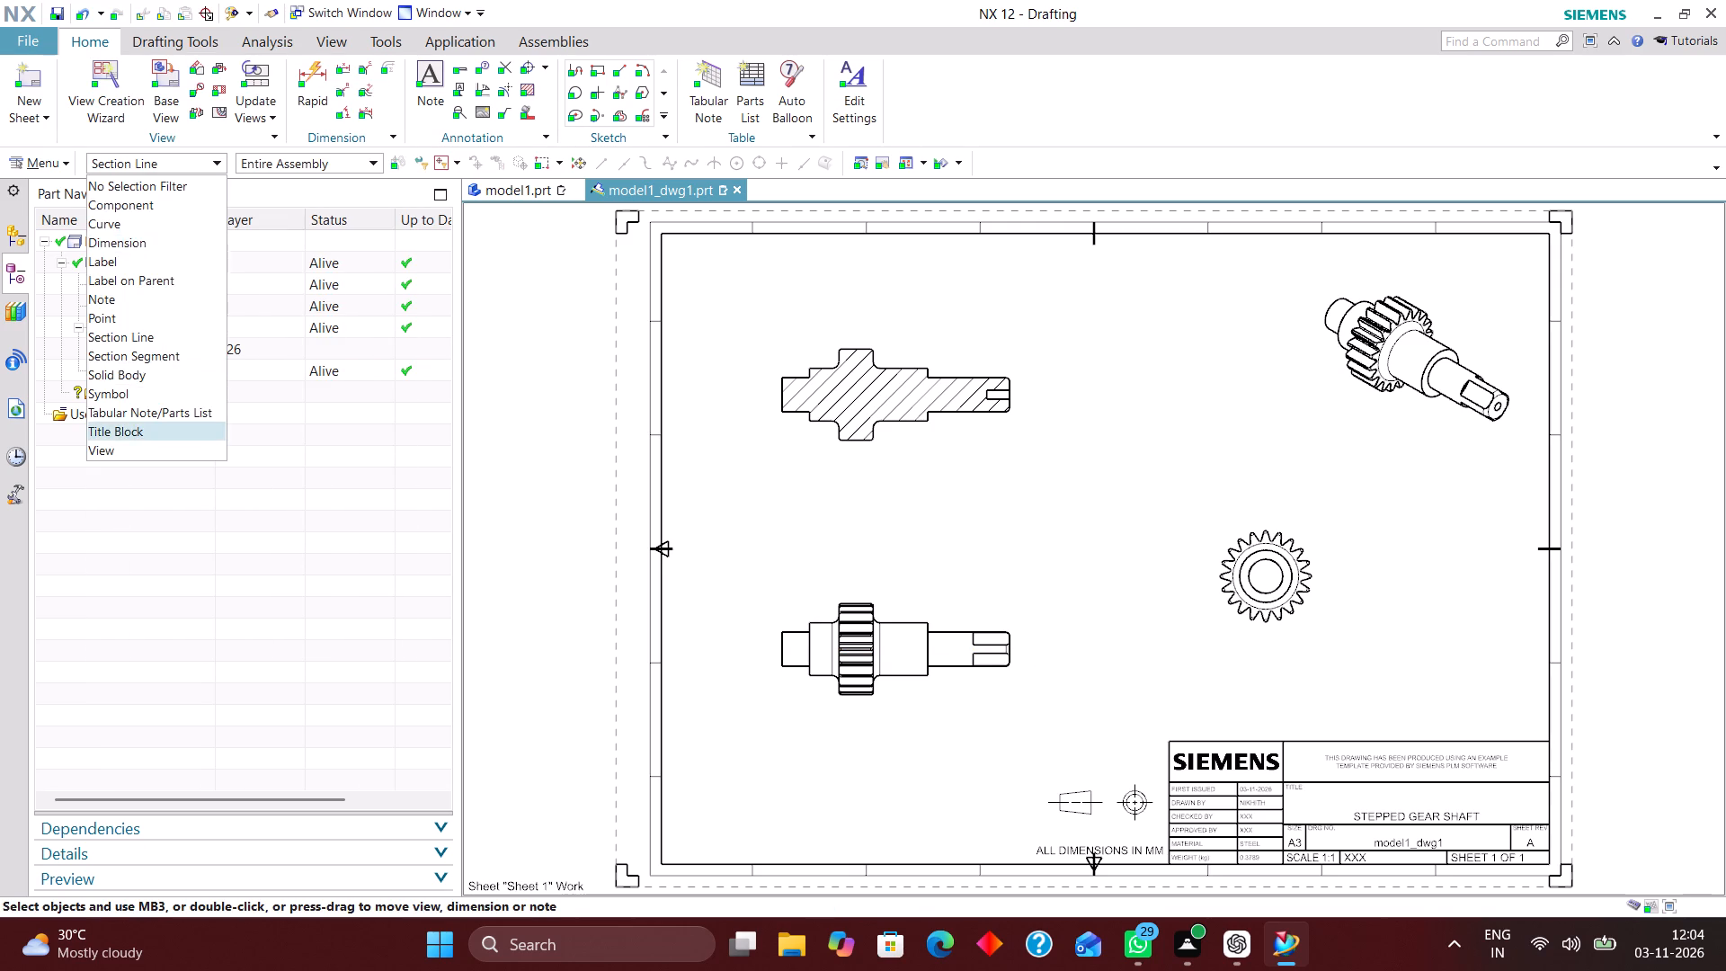
click(145, 426)
click(668, 384)
key(ctrl+l)
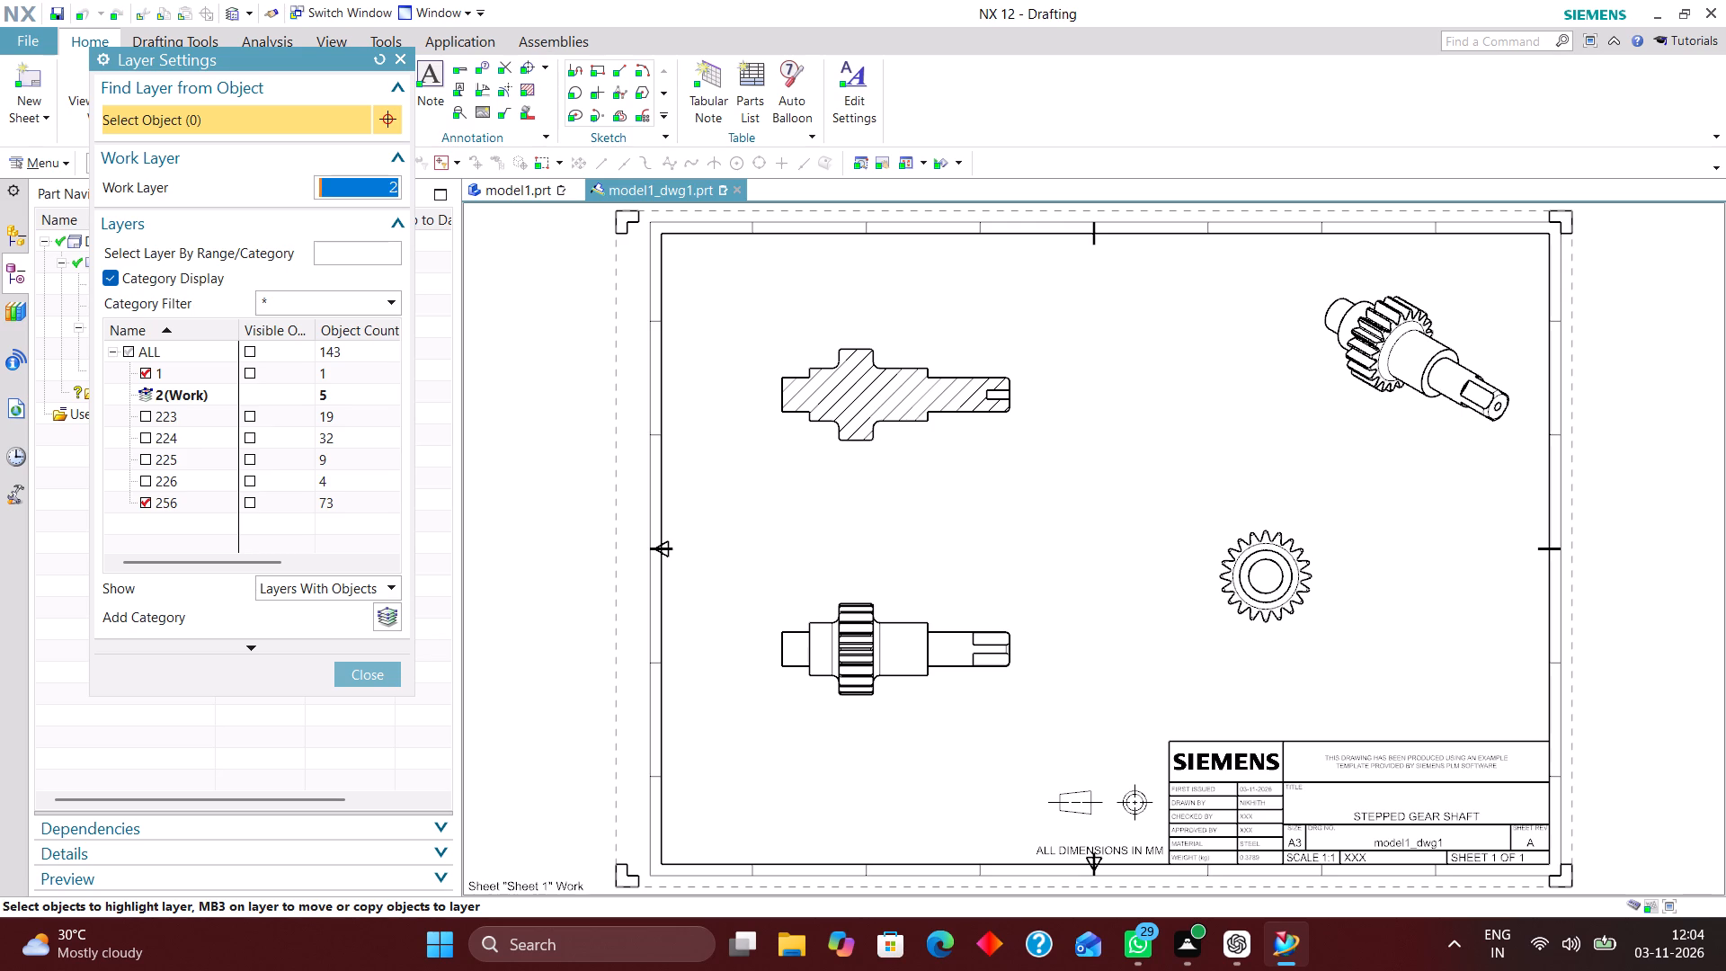
click(128, 348)
click(249, 345)
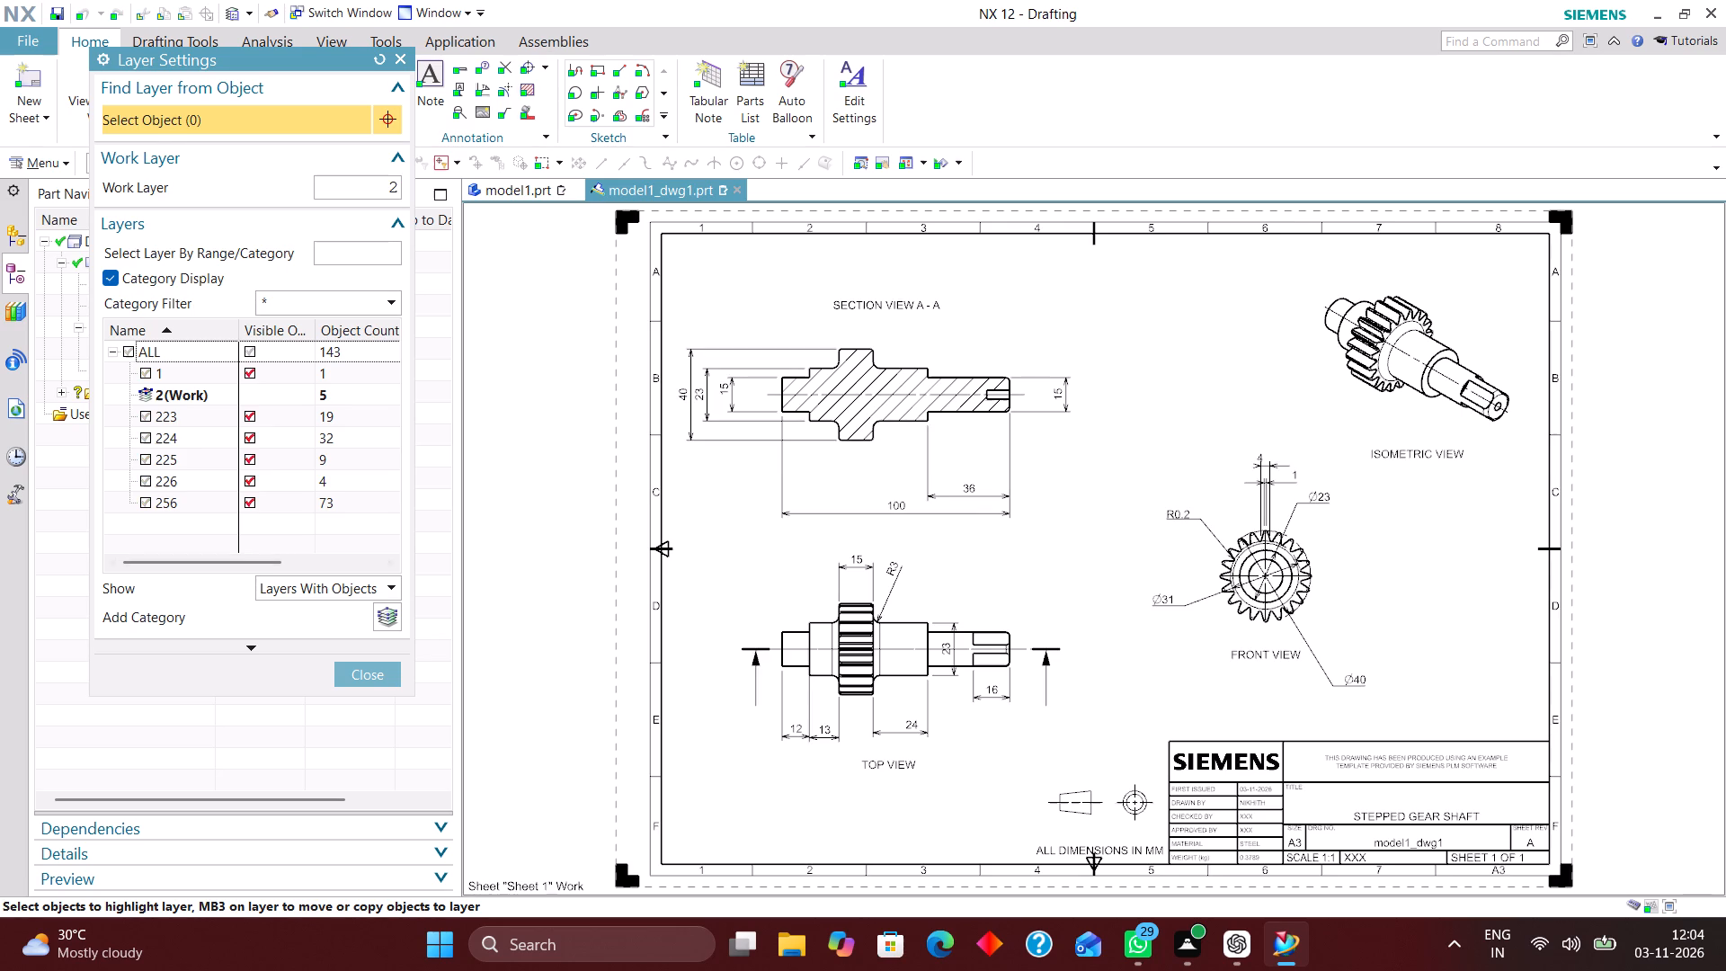
click(373, 672)
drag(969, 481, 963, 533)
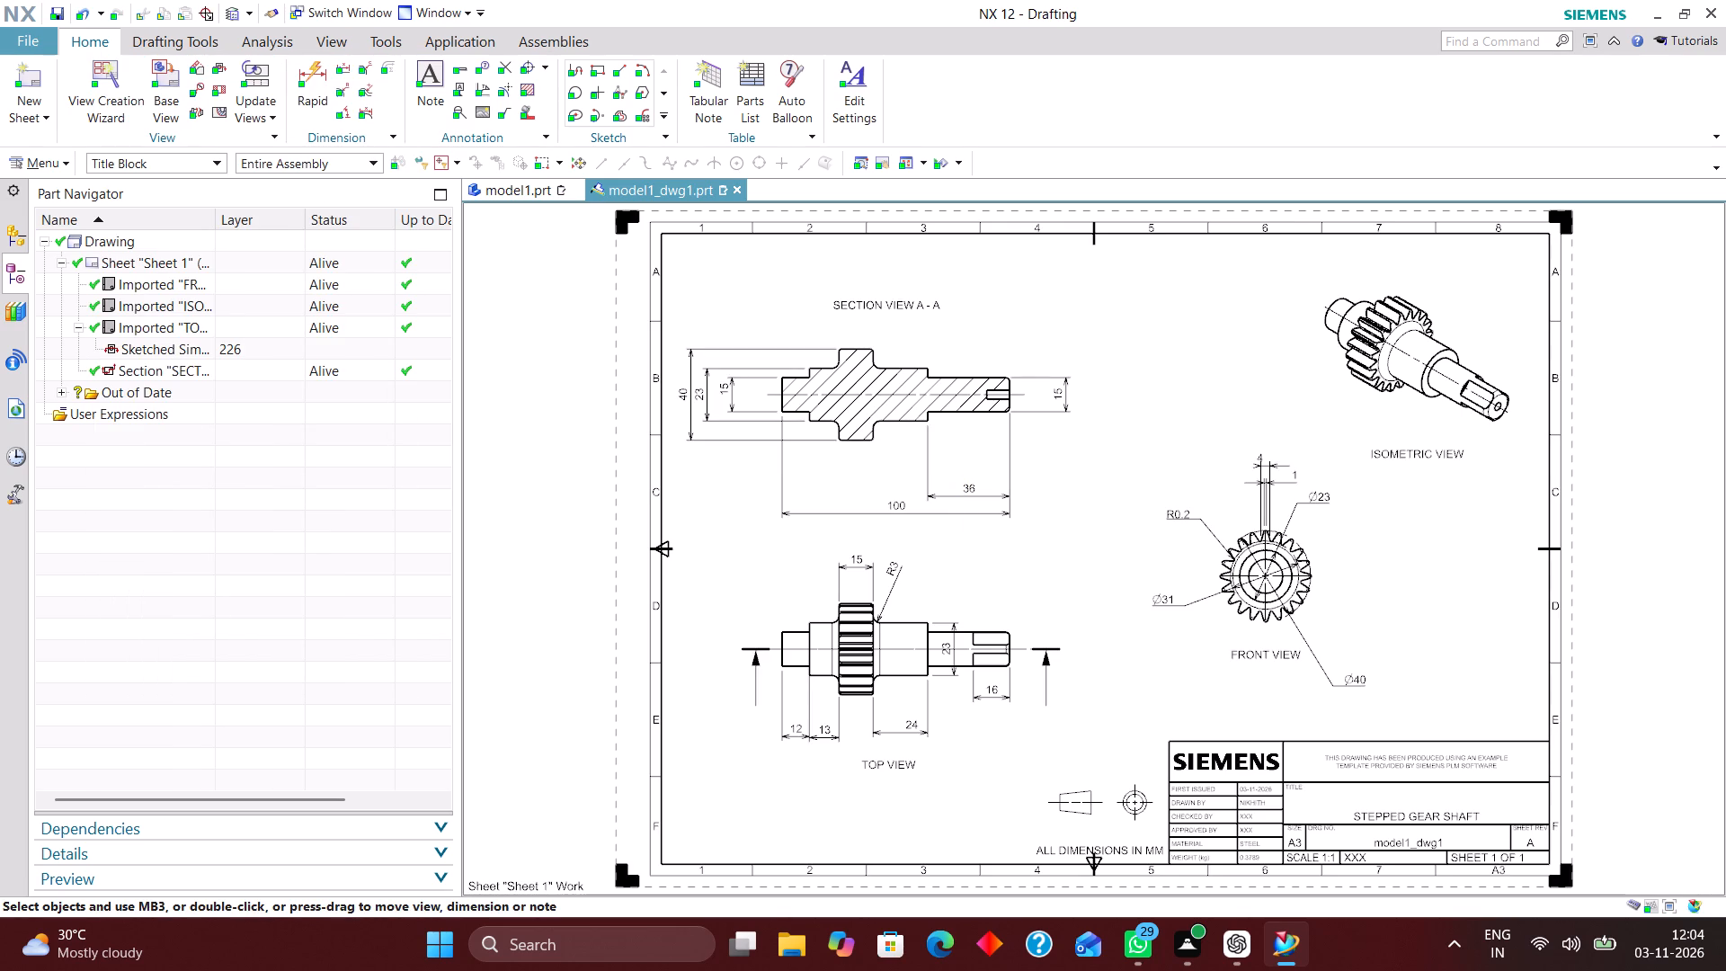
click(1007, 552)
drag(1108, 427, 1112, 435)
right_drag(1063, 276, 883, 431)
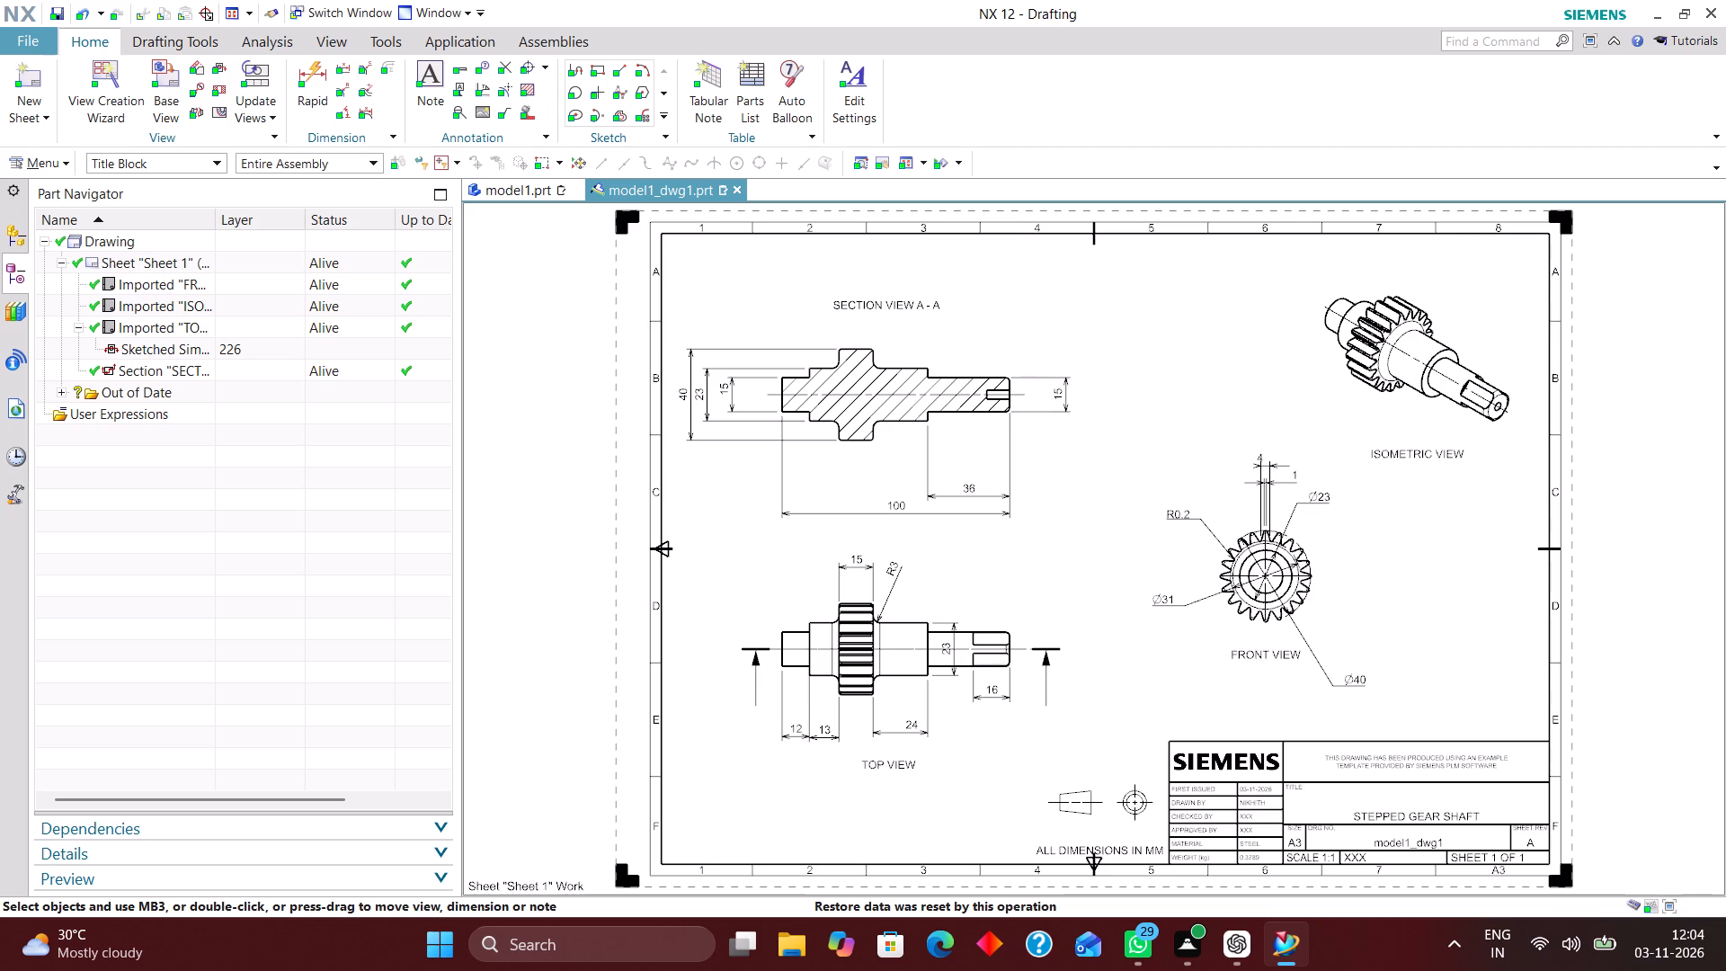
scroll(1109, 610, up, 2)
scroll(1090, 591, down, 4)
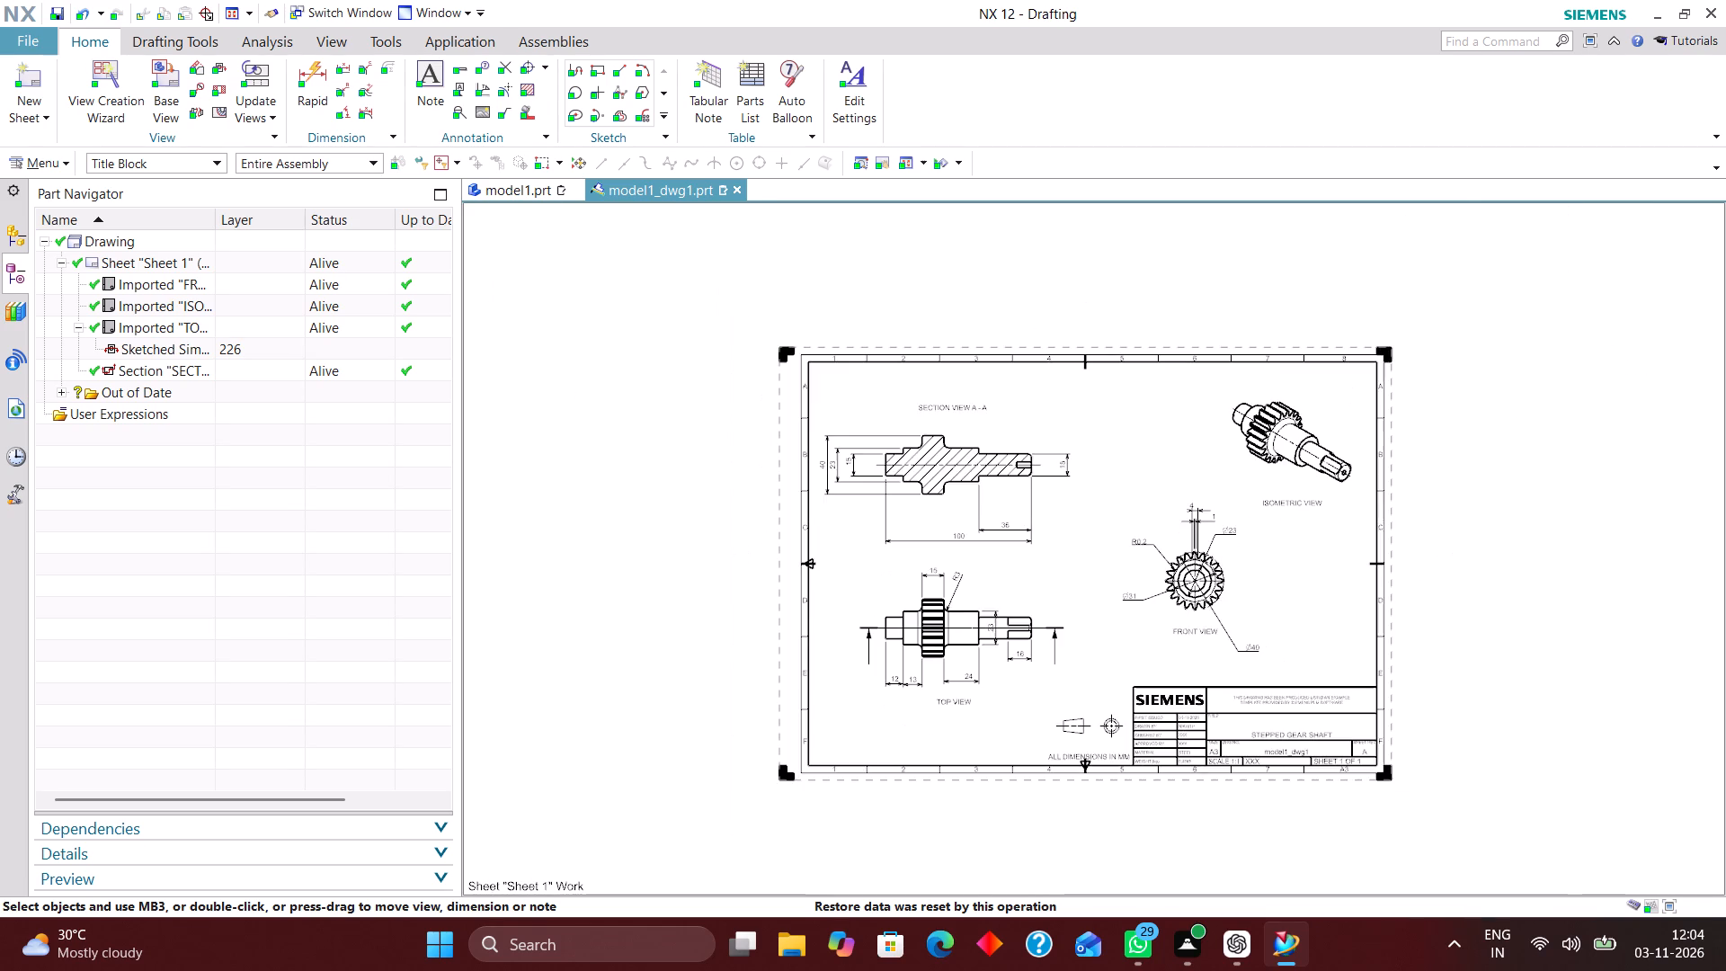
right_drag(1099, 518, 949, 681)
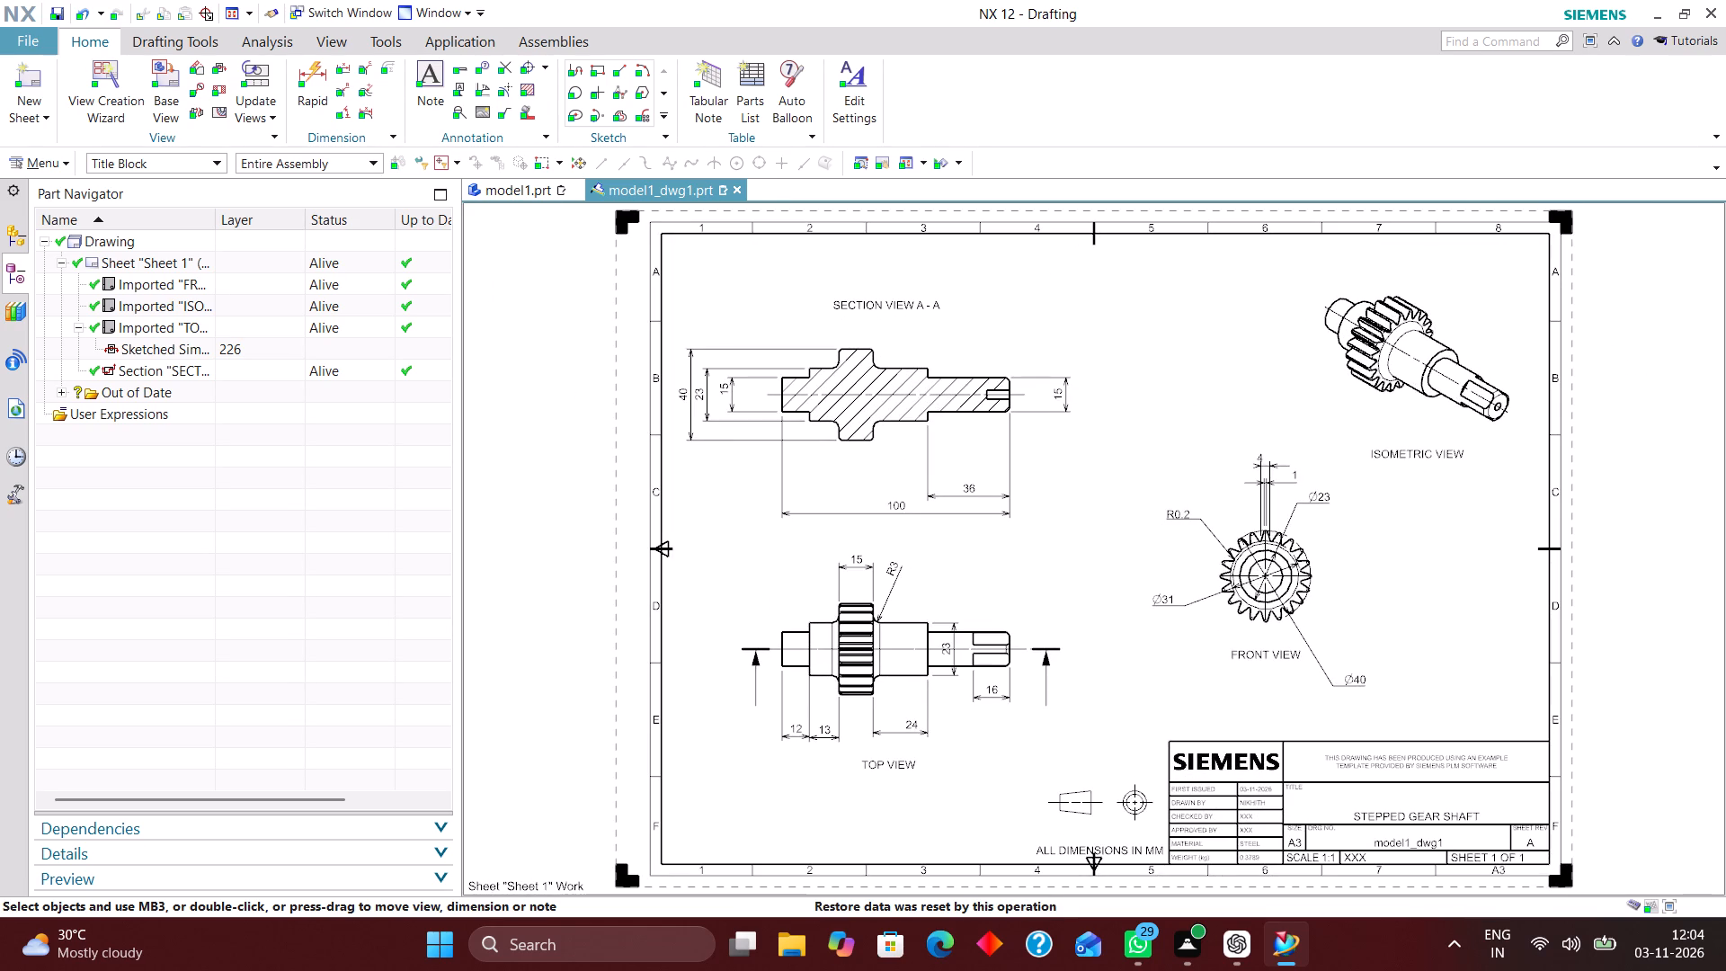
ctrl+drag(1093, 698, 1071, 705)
Make all layers with objects selectable instead of visible only.
key(ctrl+l)
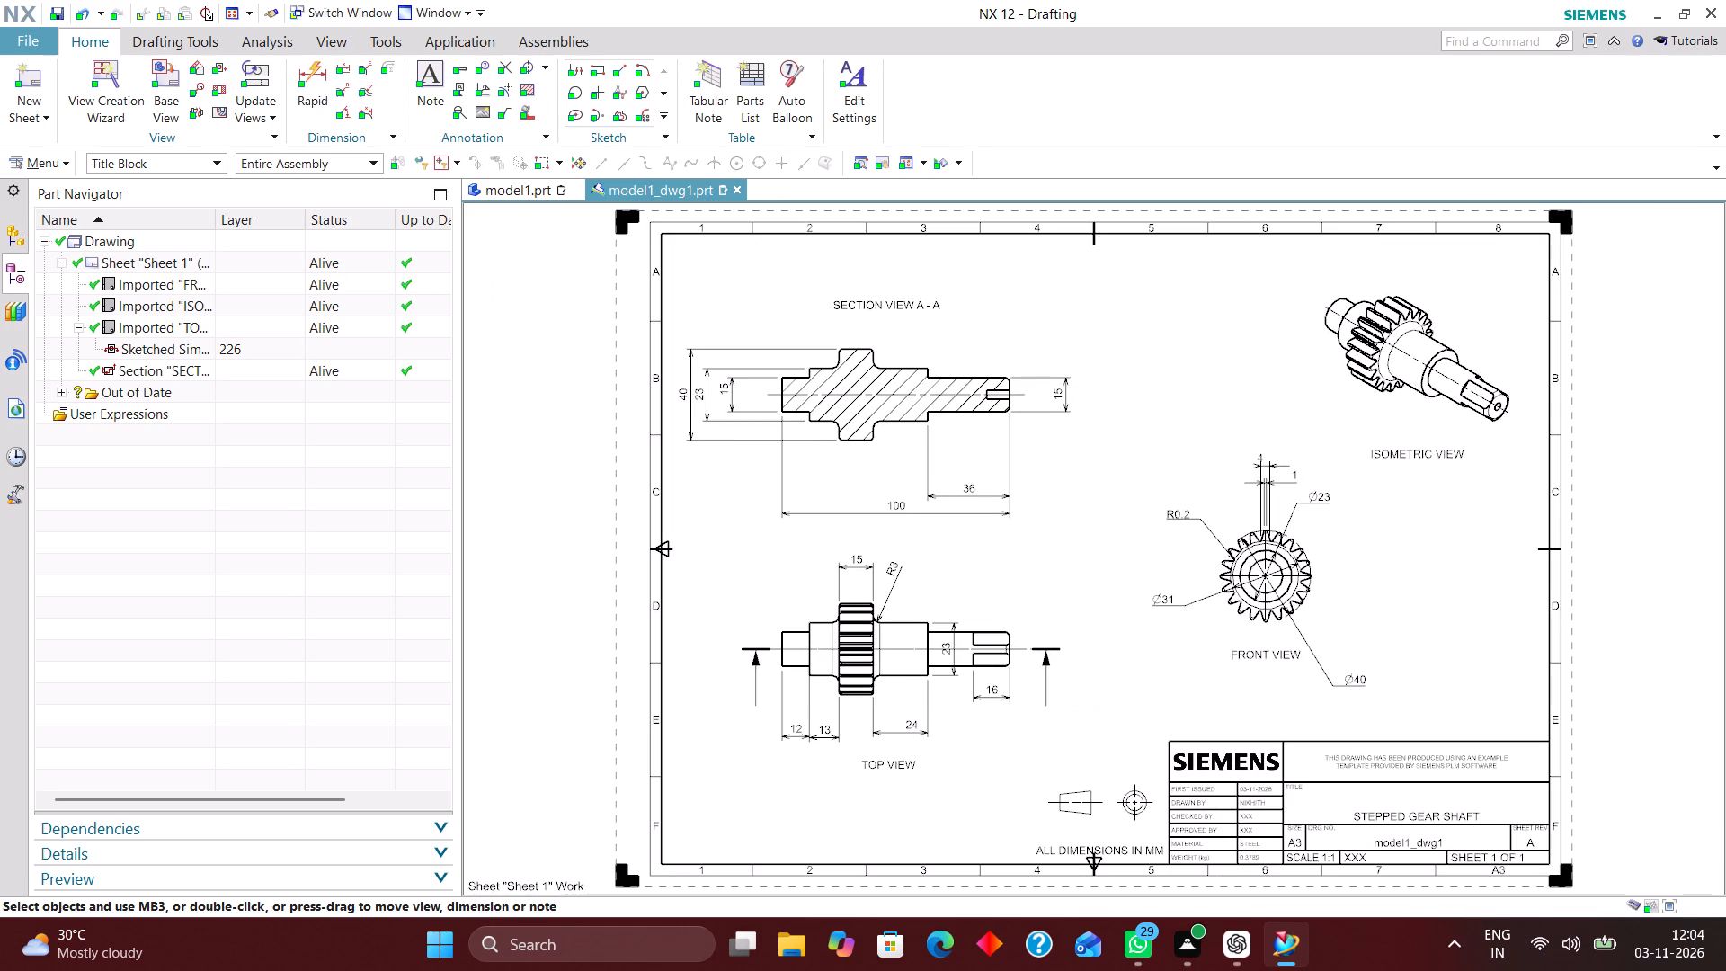
key(ctrl+l)
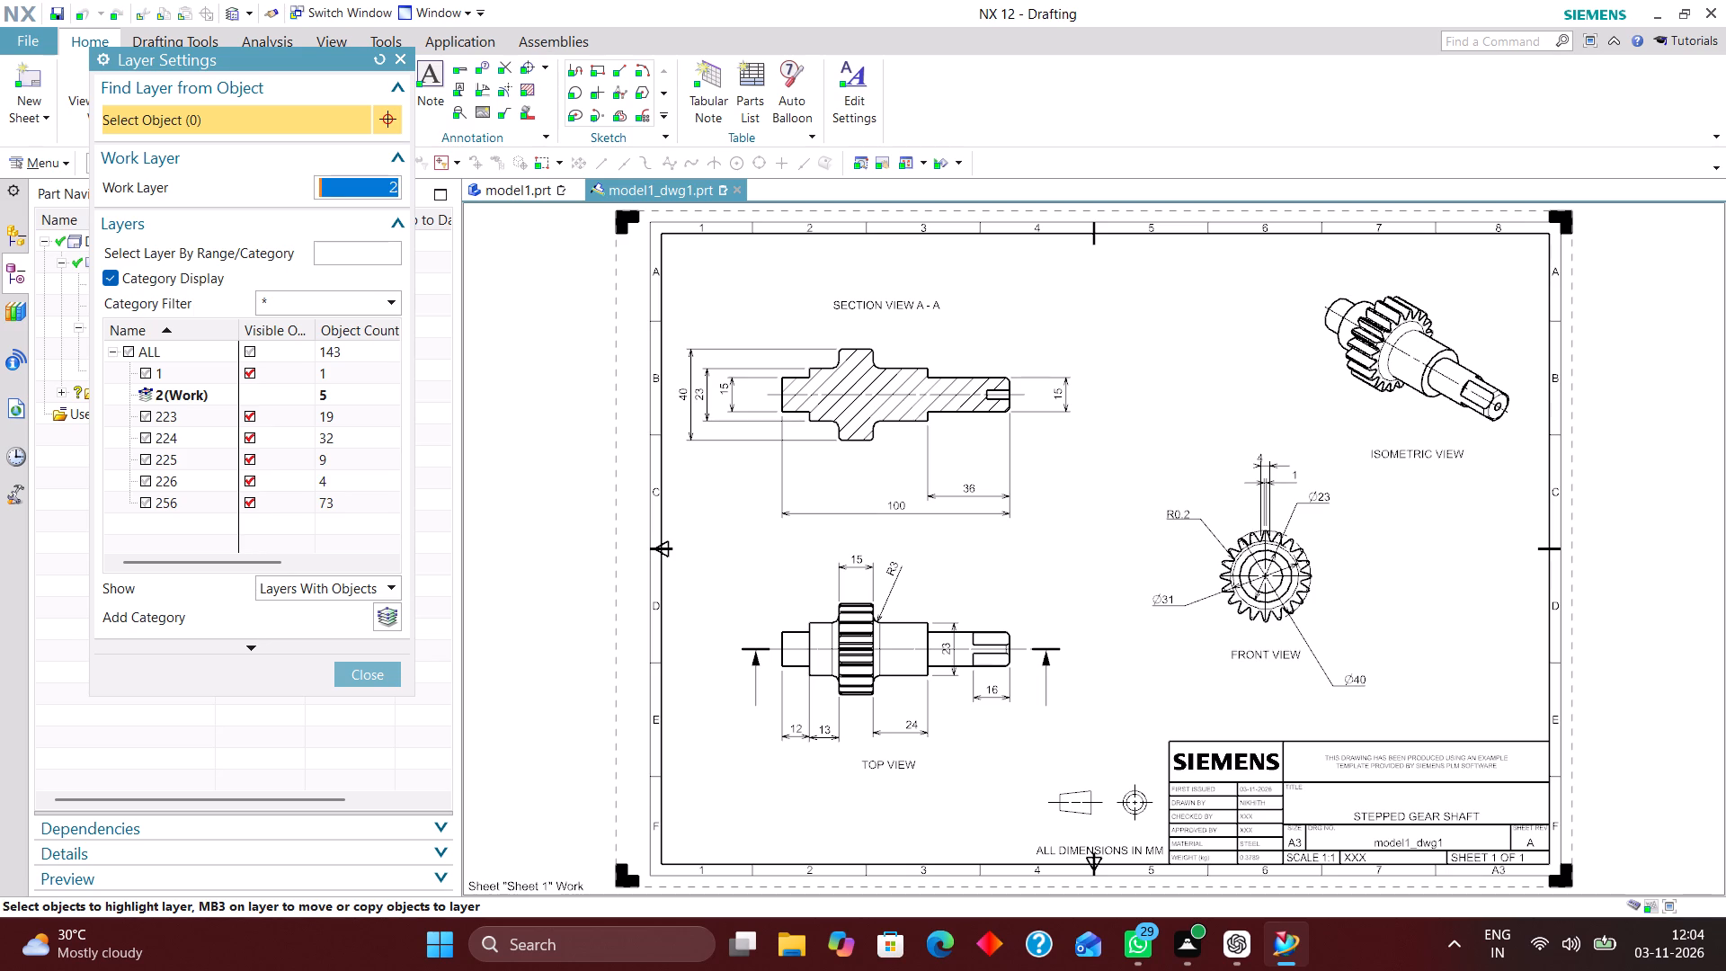
click(125, 349)
click(381, 676)
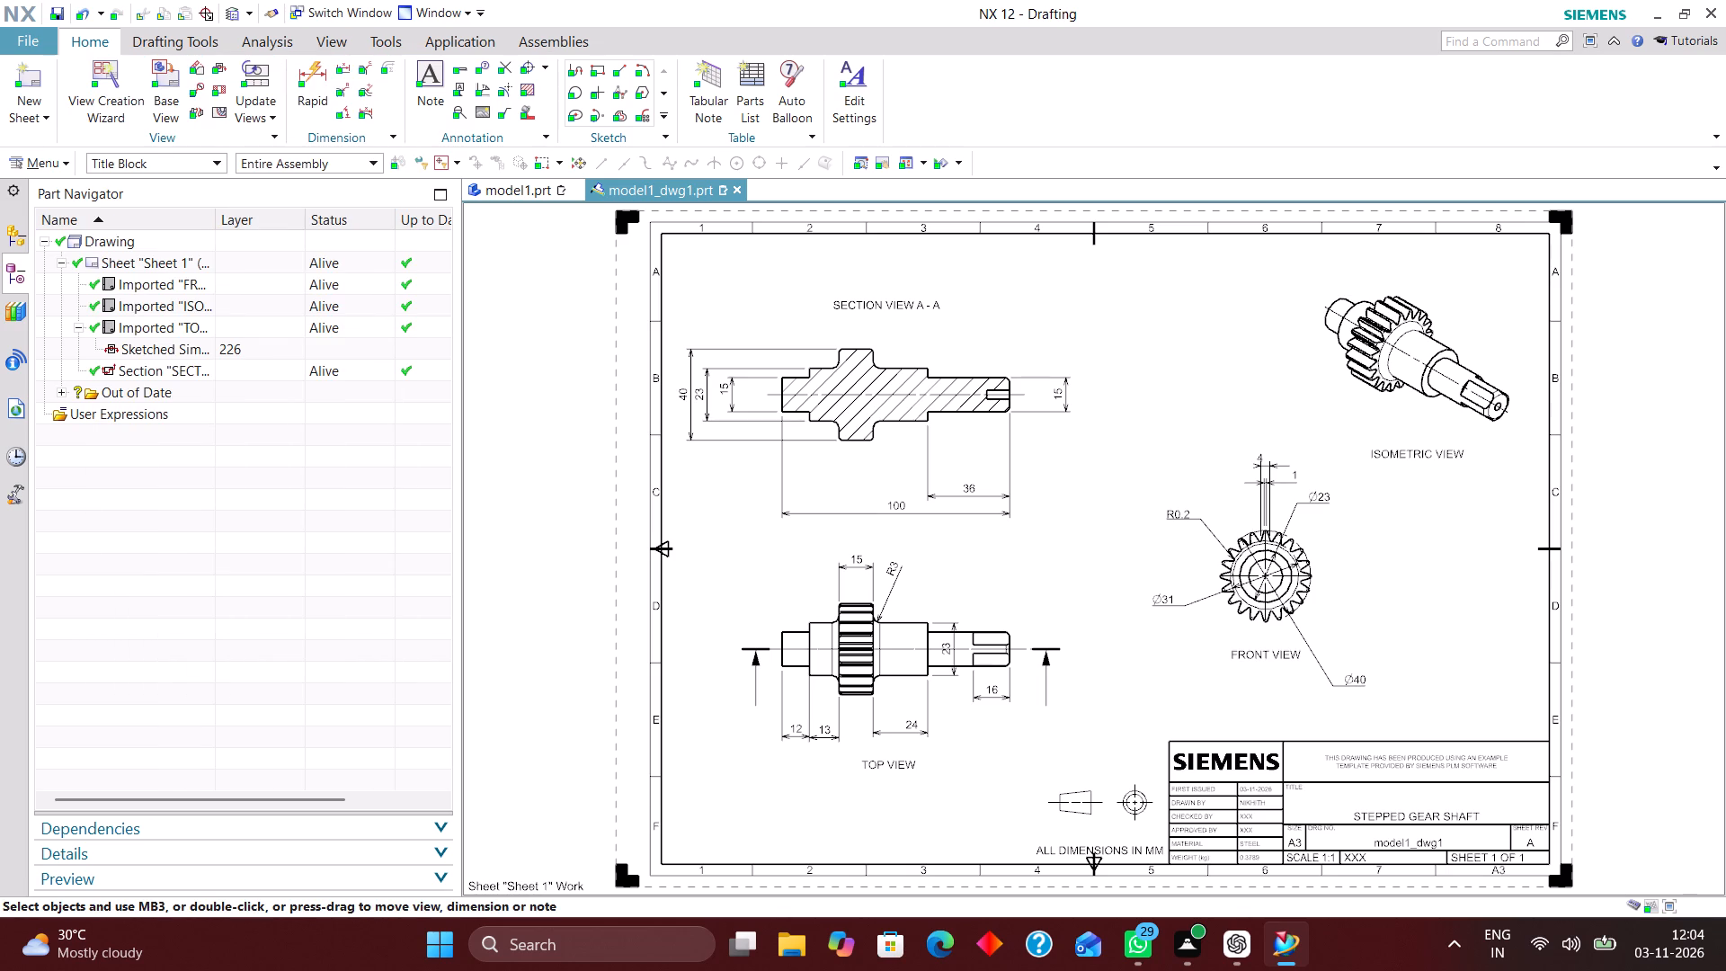
Reset the selection filter to No Selection Filter and reapply the section line definition in TOP VIEW with its existing settings.
double_click(1040, 646)
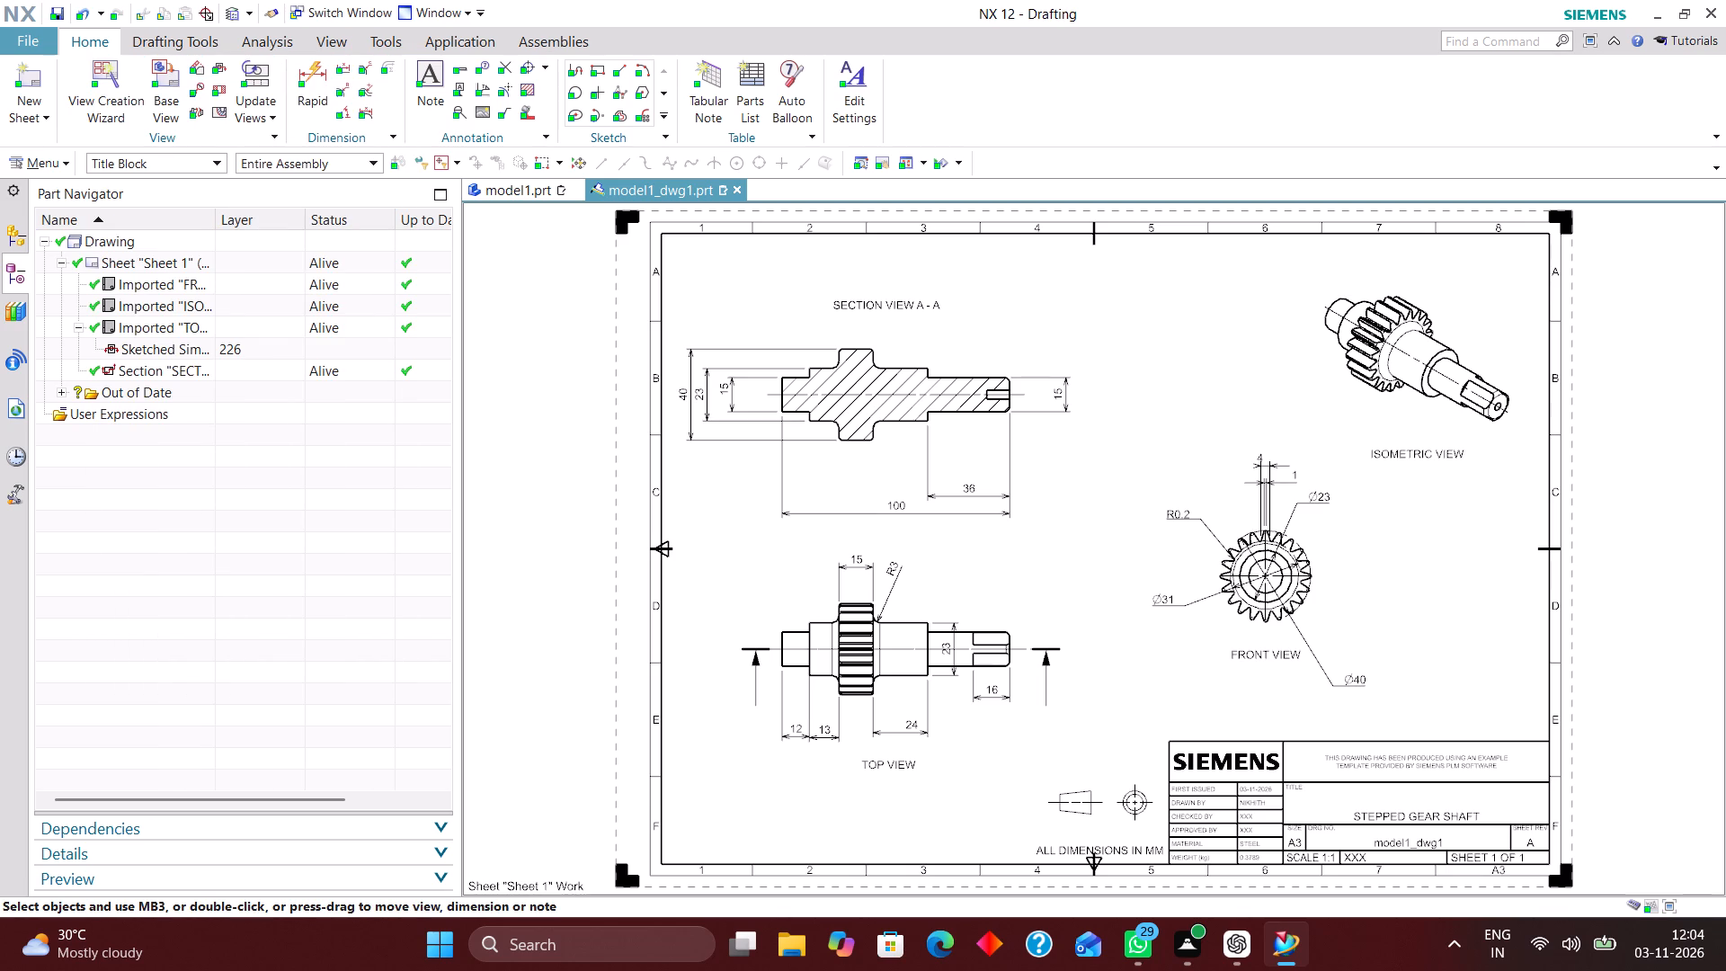
click(1046, 681)
click(175, 166)
click(165, 190)
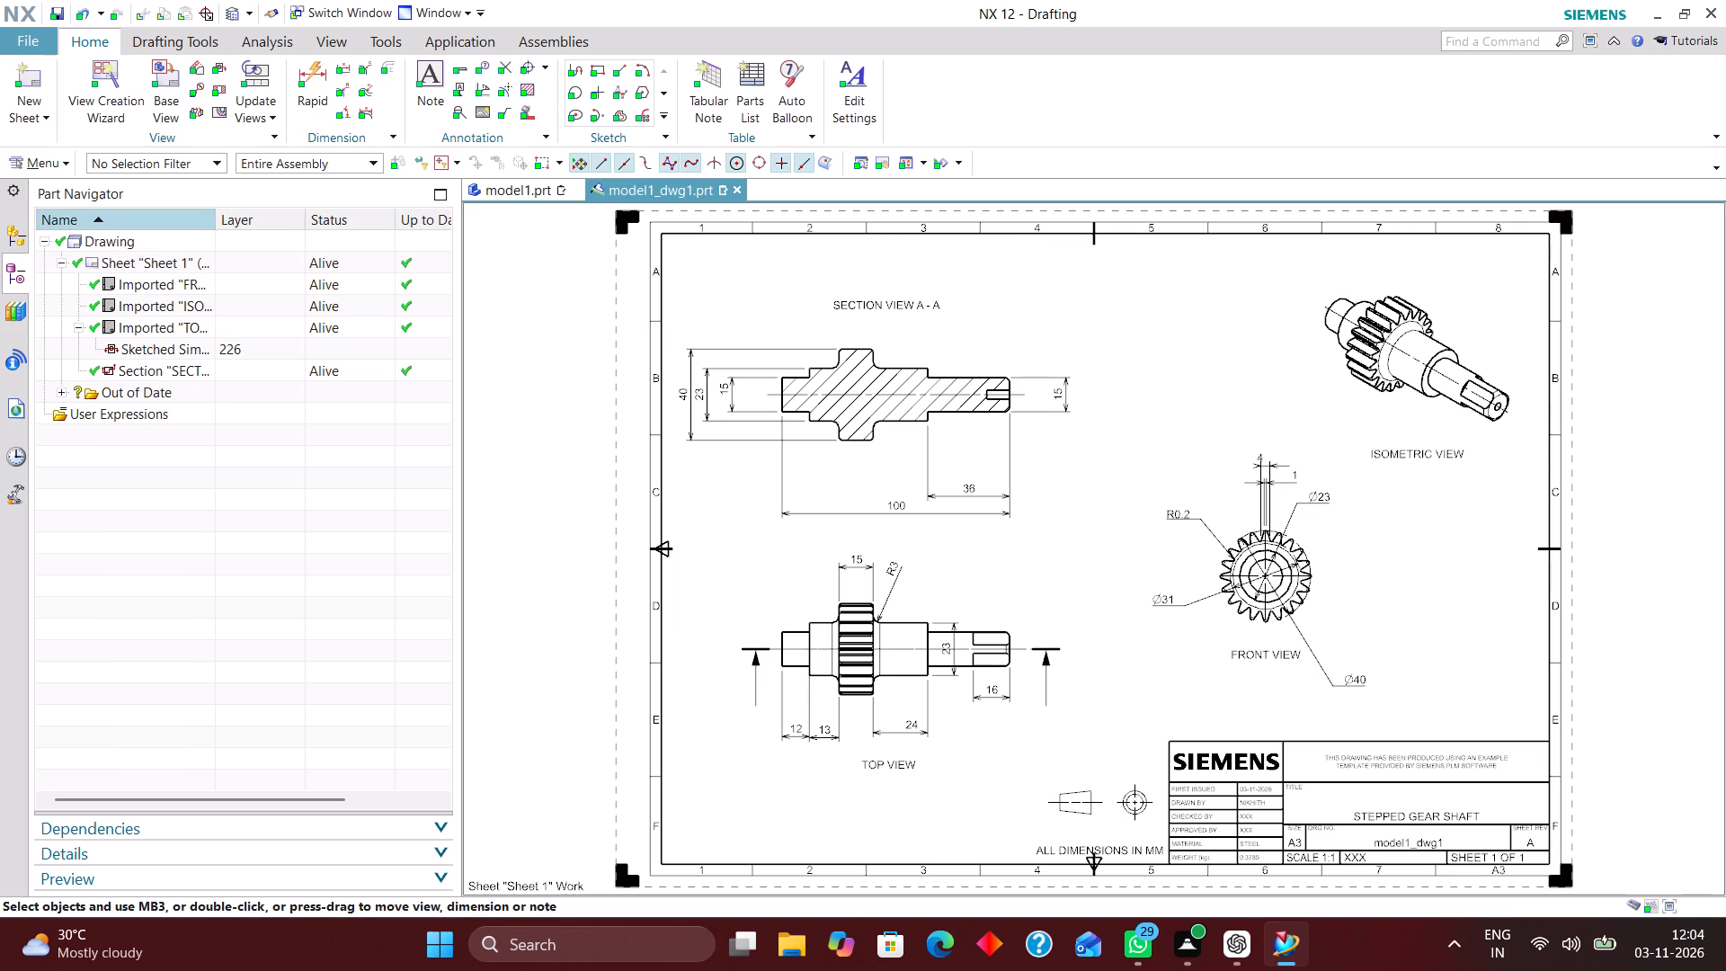
double_click(1050, 677)
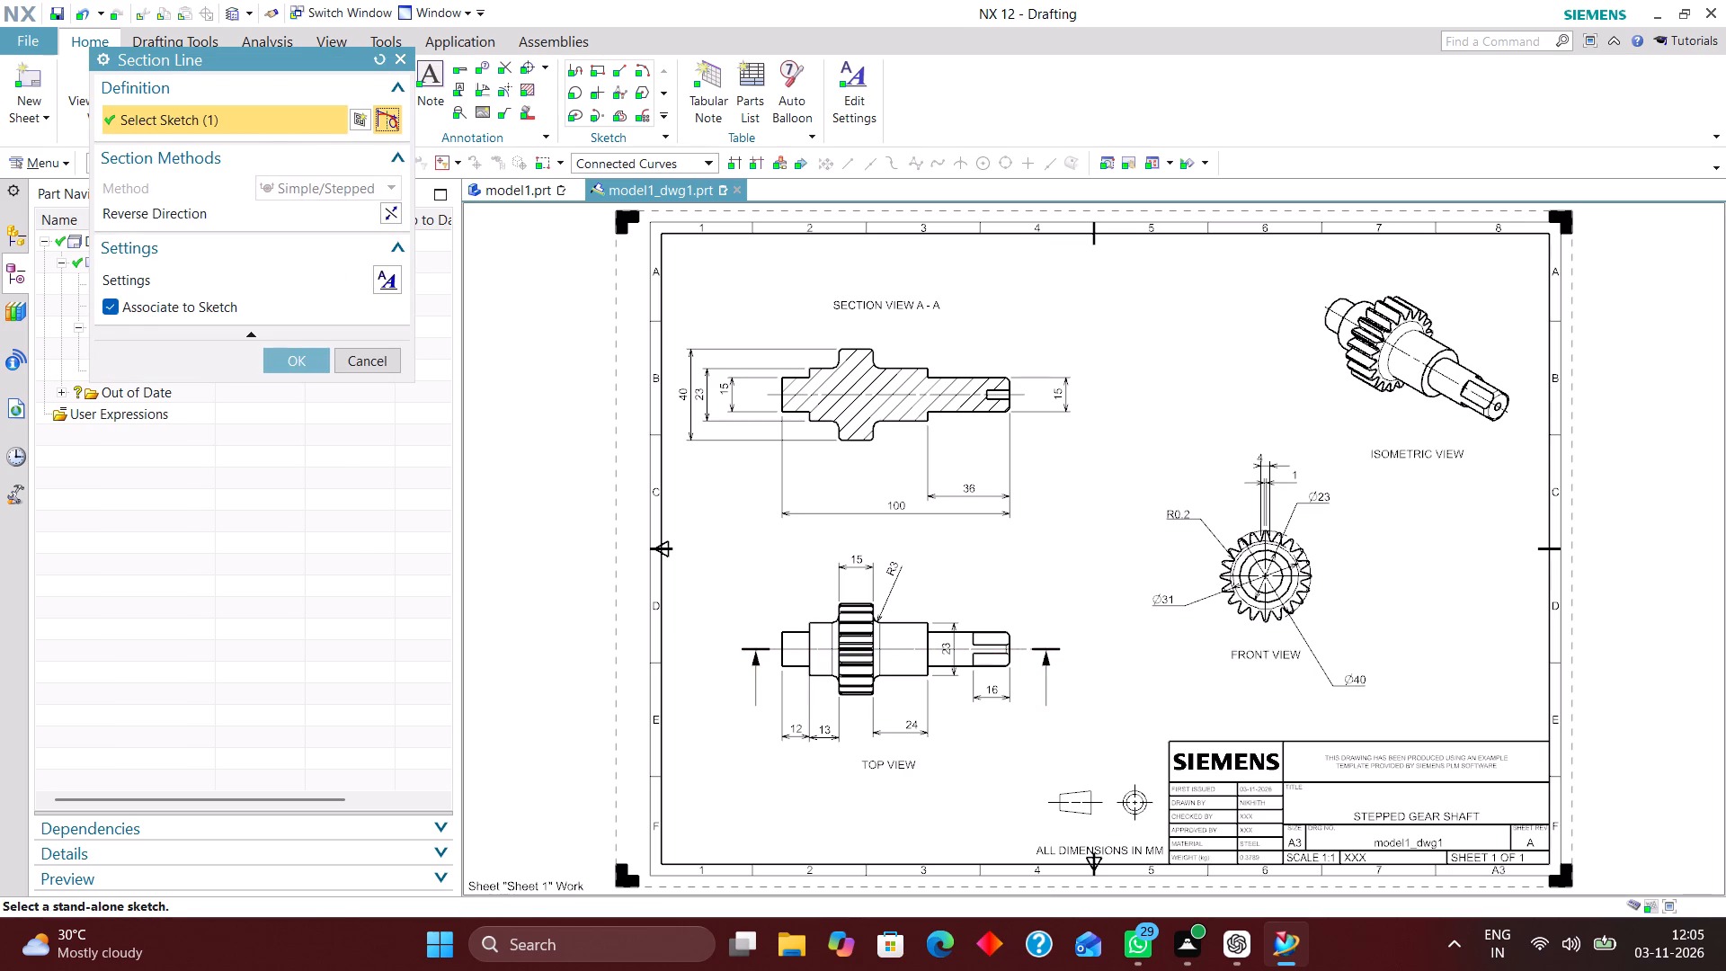
click(292, 354)
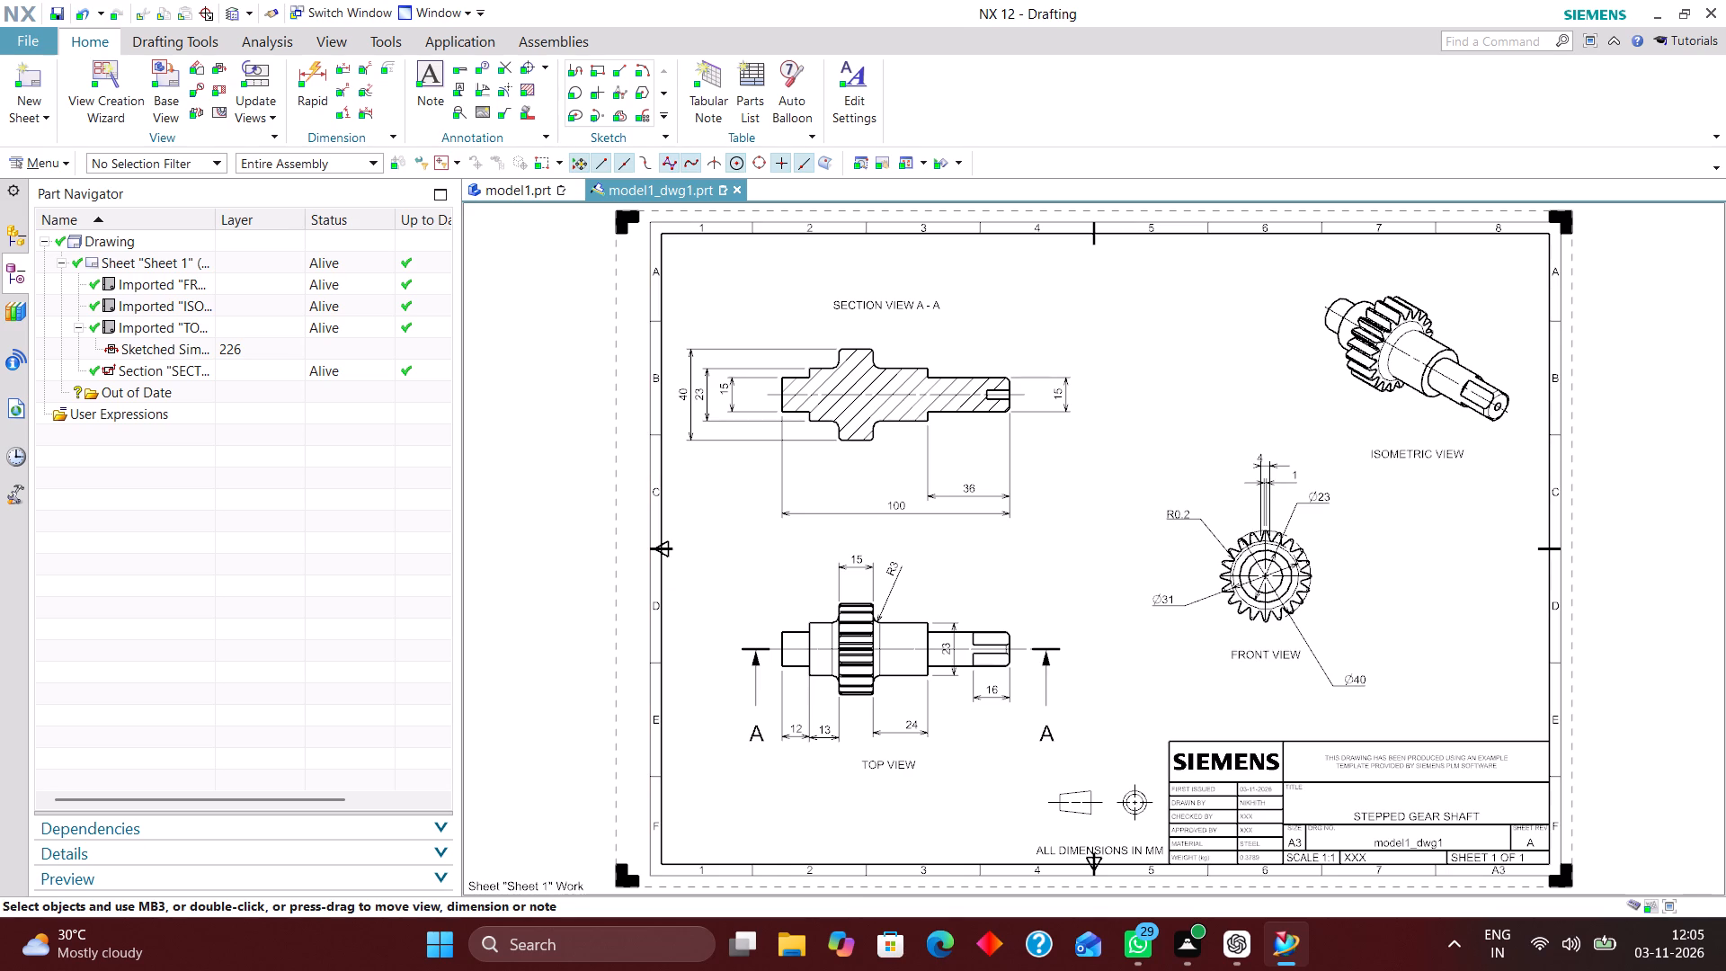
Set all layers with objects to visible only and fit the sheet in the window.
key(ctrl+l)
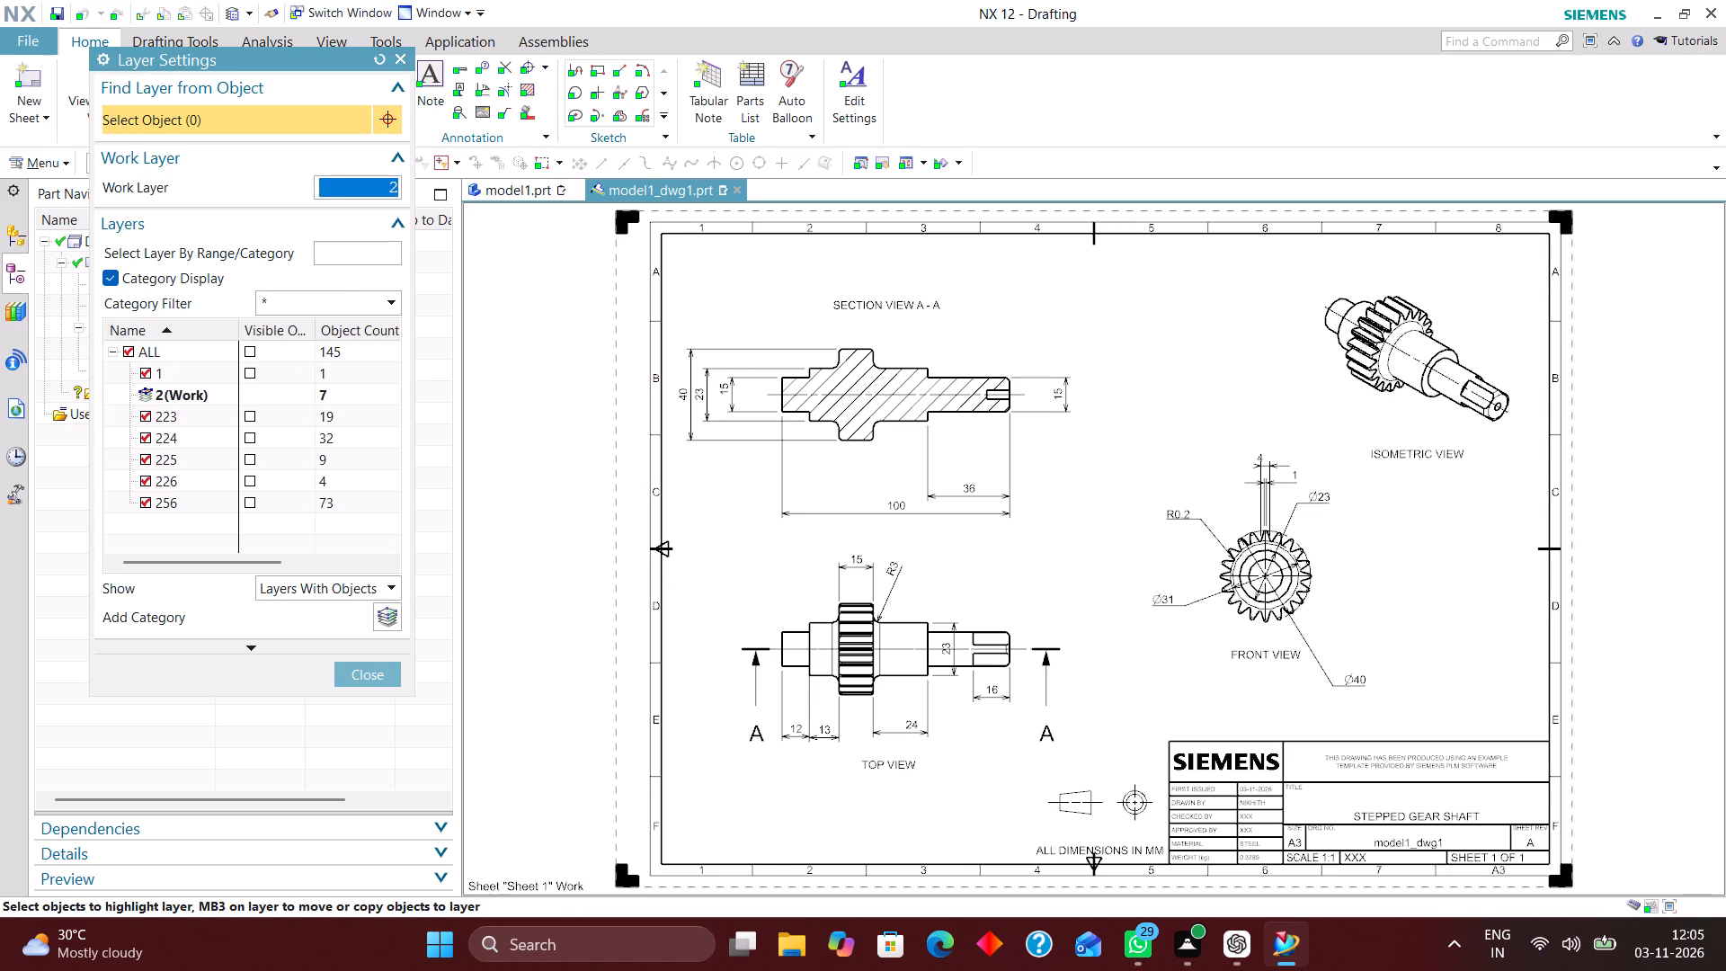
click(253, 345)
click(380, 672)
right_drag(1175, 389, 1025, 500)
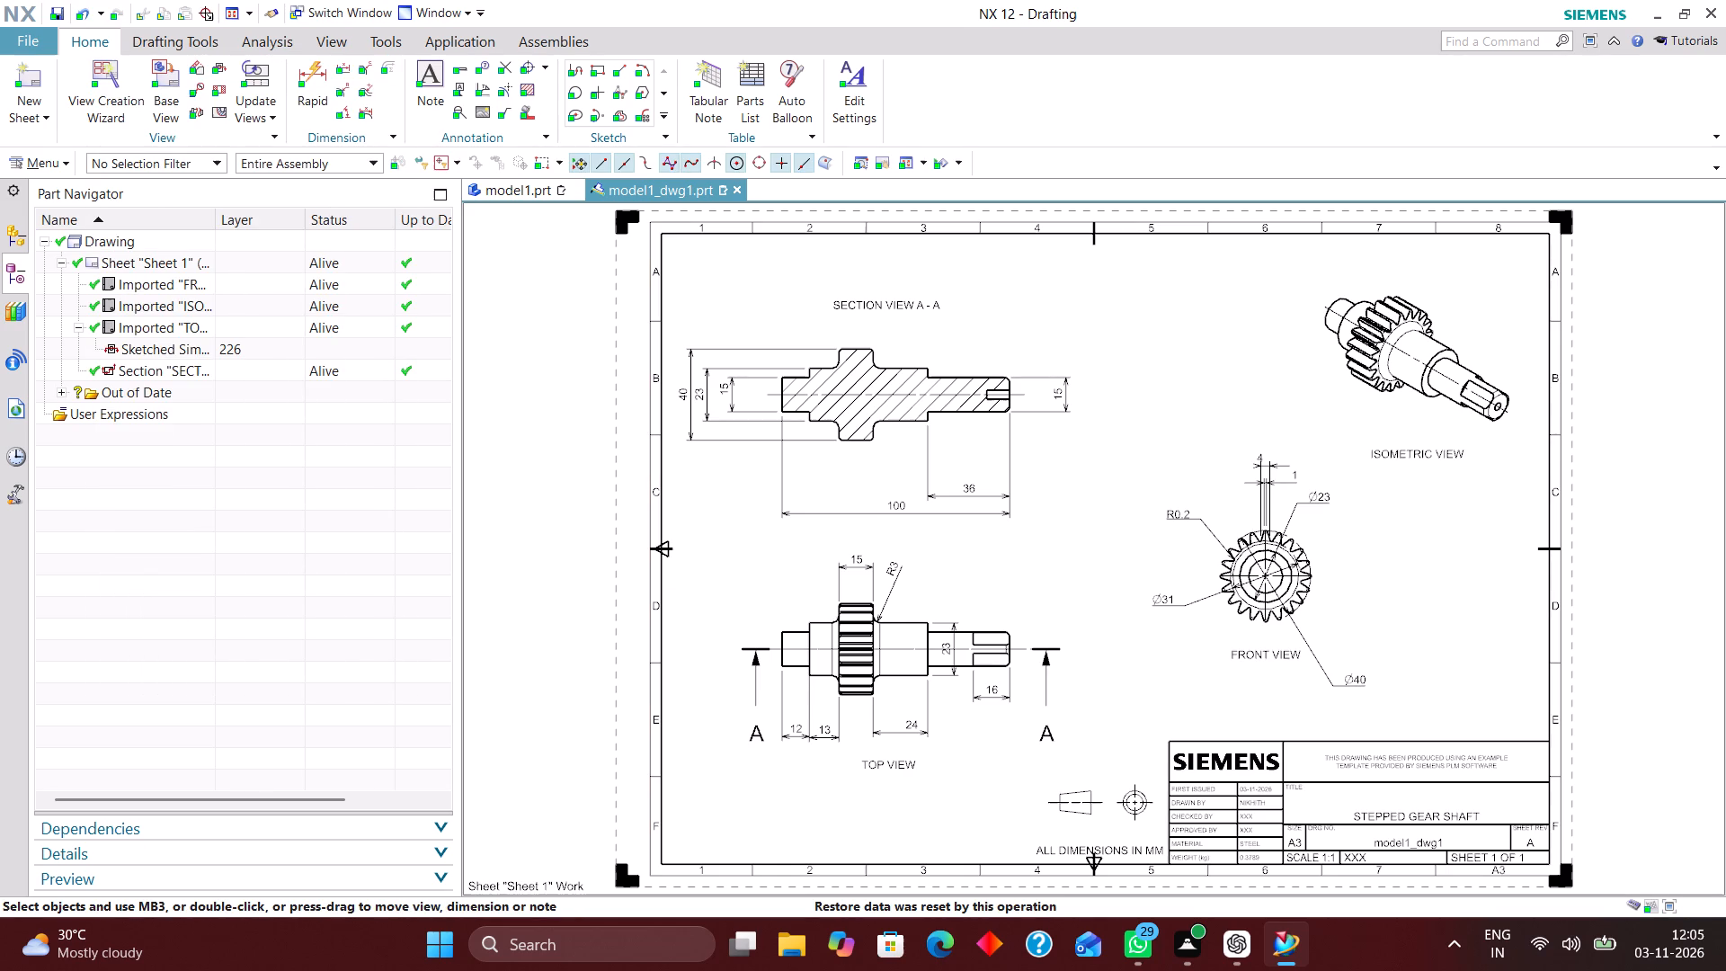